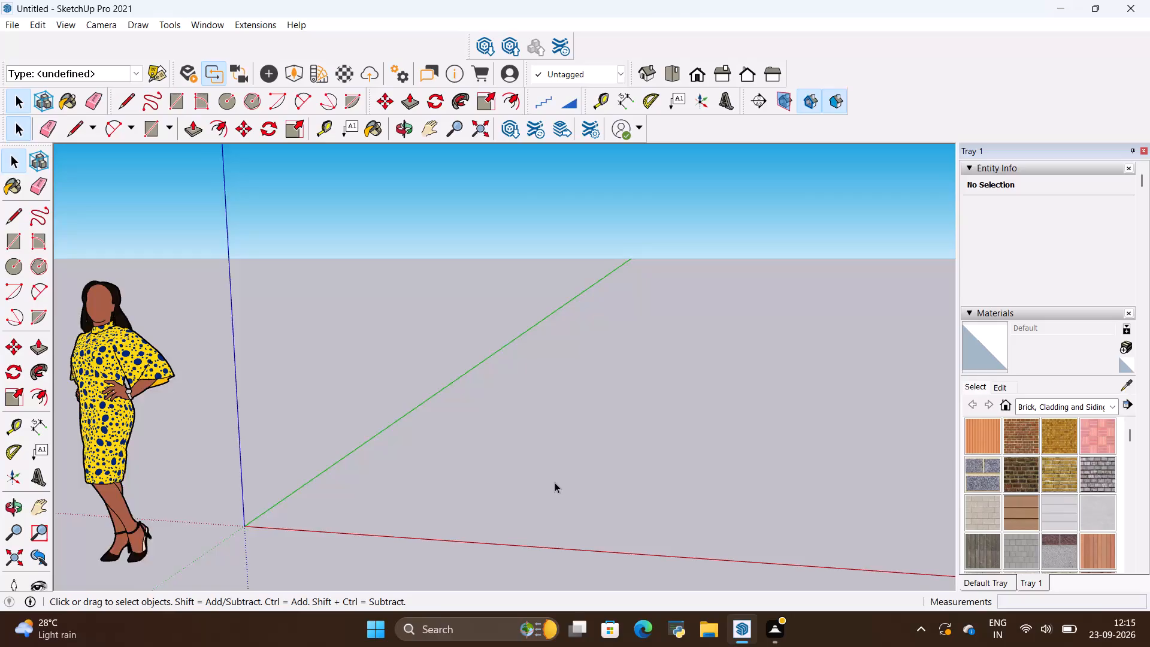
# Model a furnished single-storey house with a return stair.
# Look through the Model Info, Preferences and Extension Manager settings.
pyautogui.scroll(-2, 555, 480)
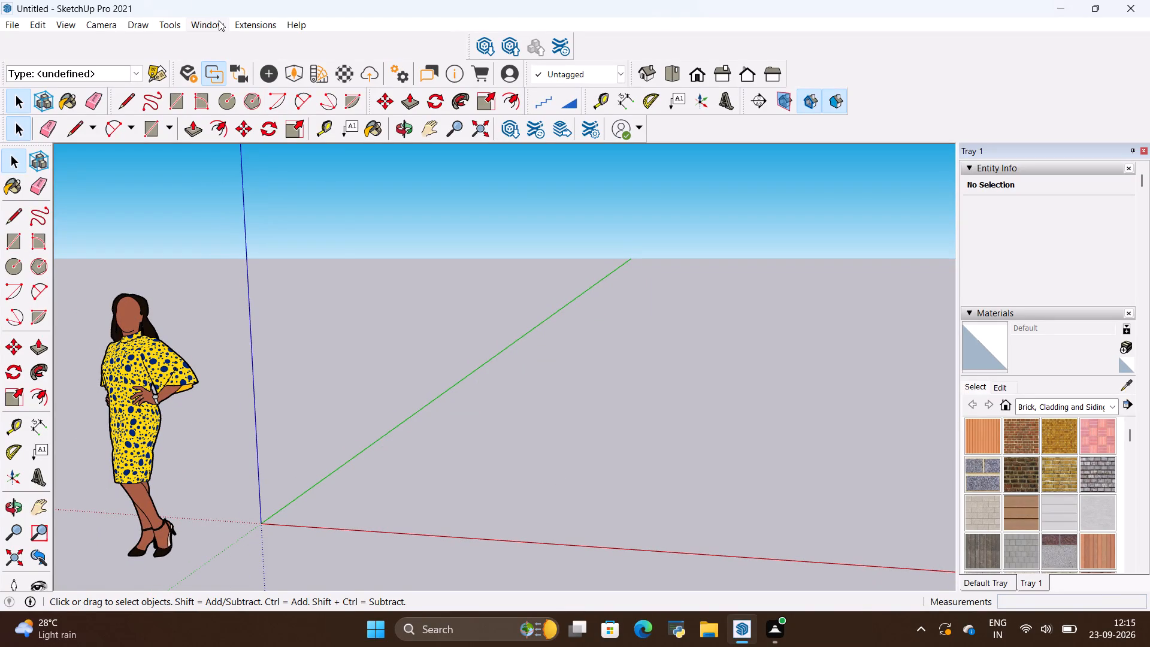
pyautogui.click(219, 20)
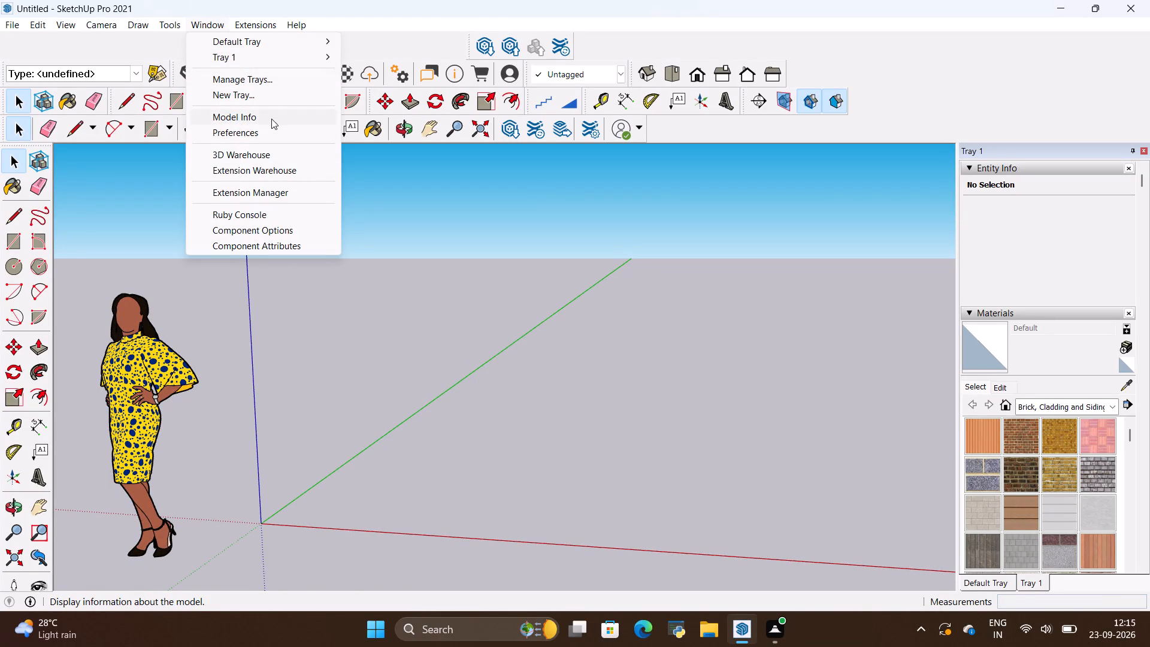
pyautogui.click(271, 117)
pyautogui.click(359, 199)
pyautogui.click(325, 46)
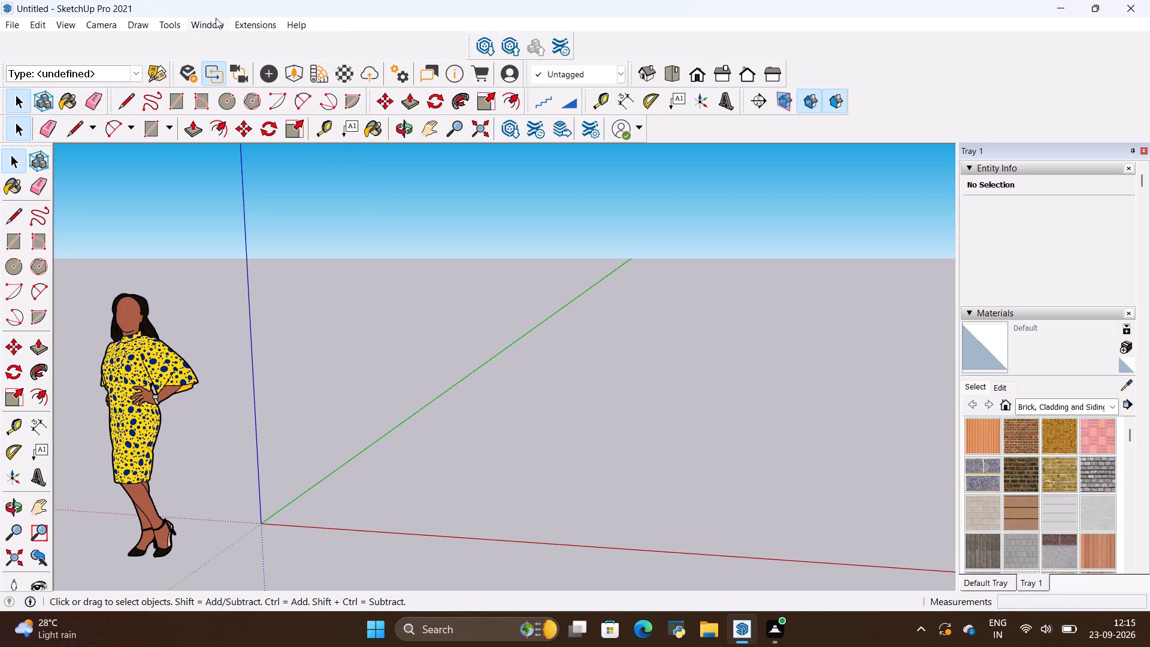
pyautogui.click(202, 23)
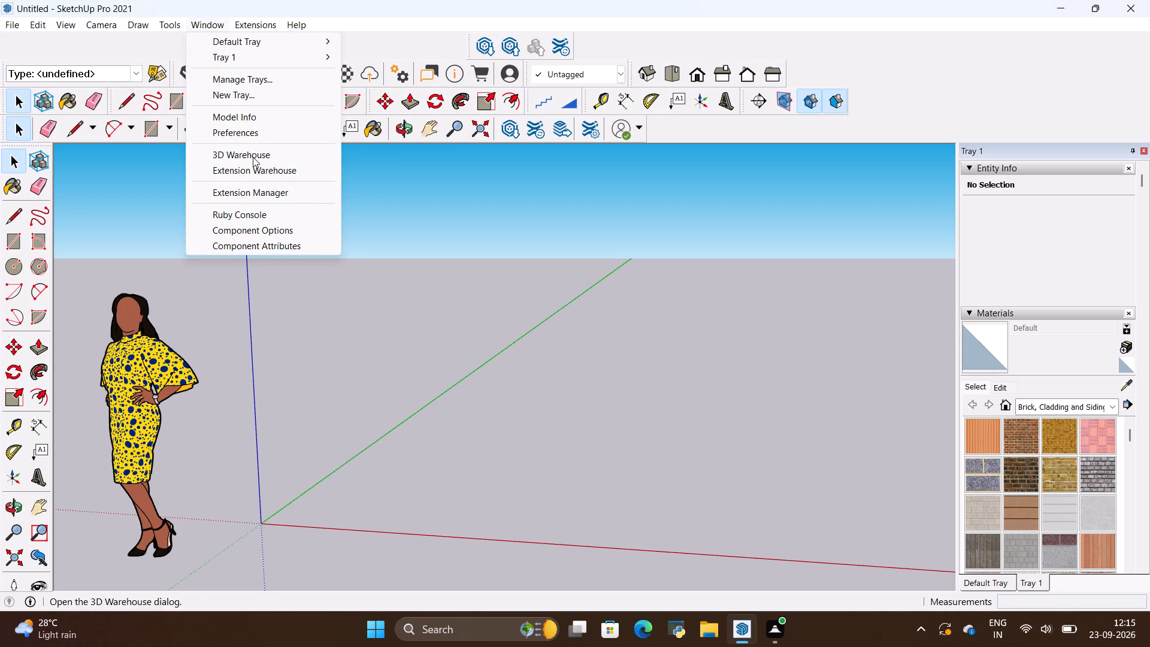
pyautogui.click(253, 135)
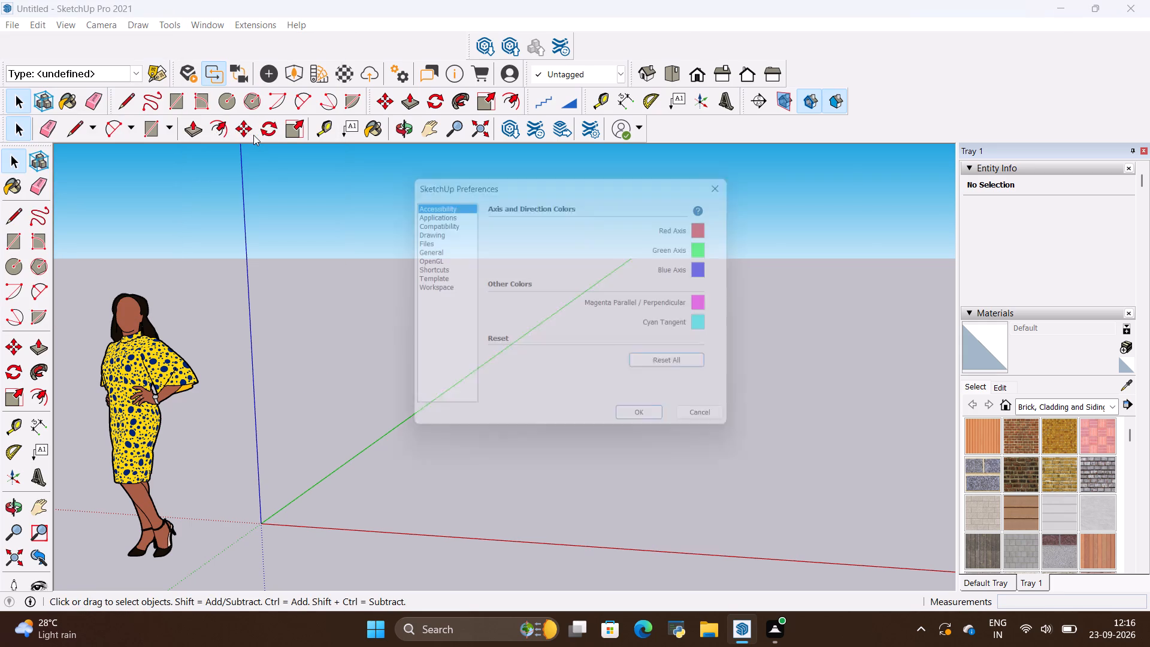
pyautogui.click(725, 176)
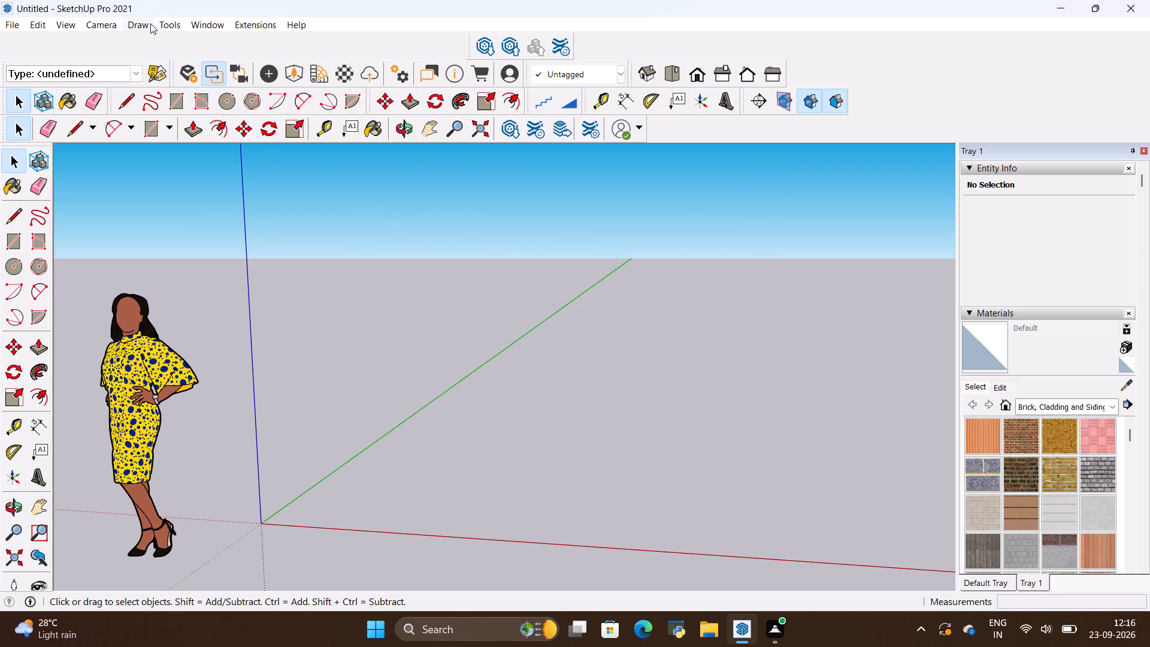
pyautogui.click(172, 23)
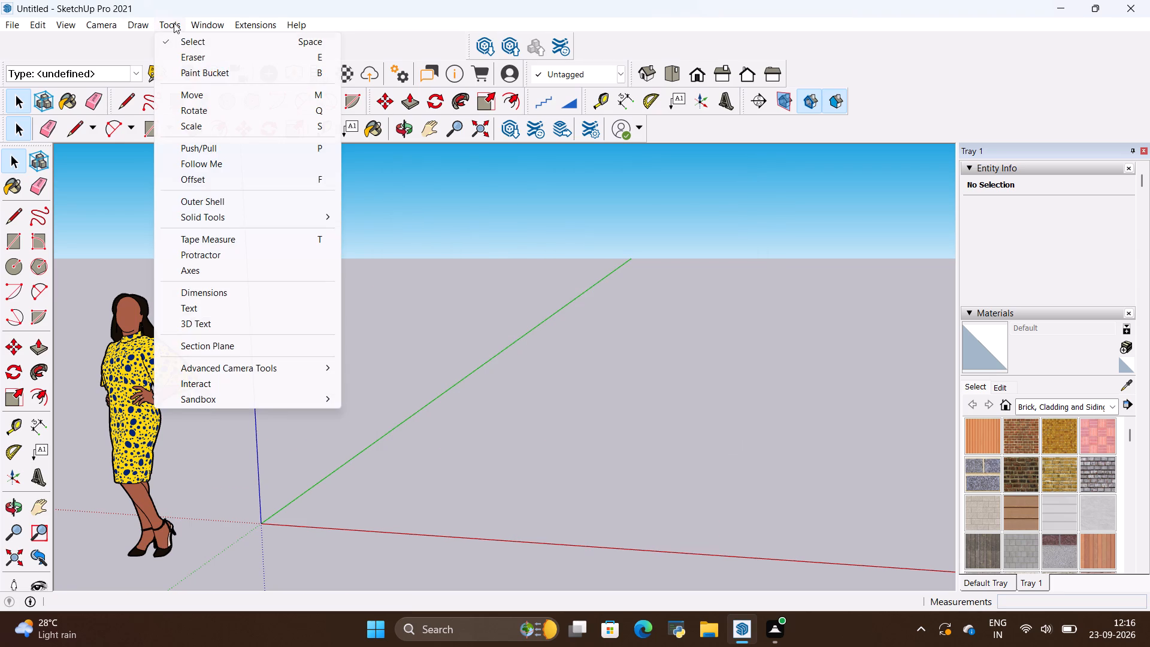
pyautogui.click(199, 19)
pyautogui.click(199, 20)
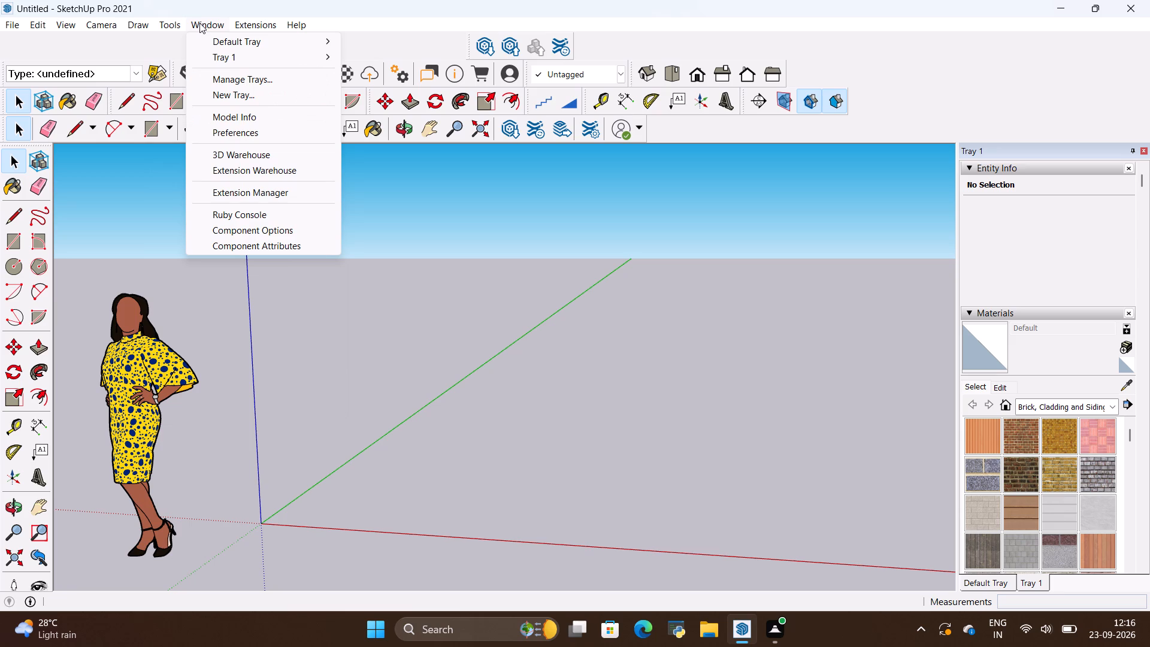
pyautogui.click(250, 196)
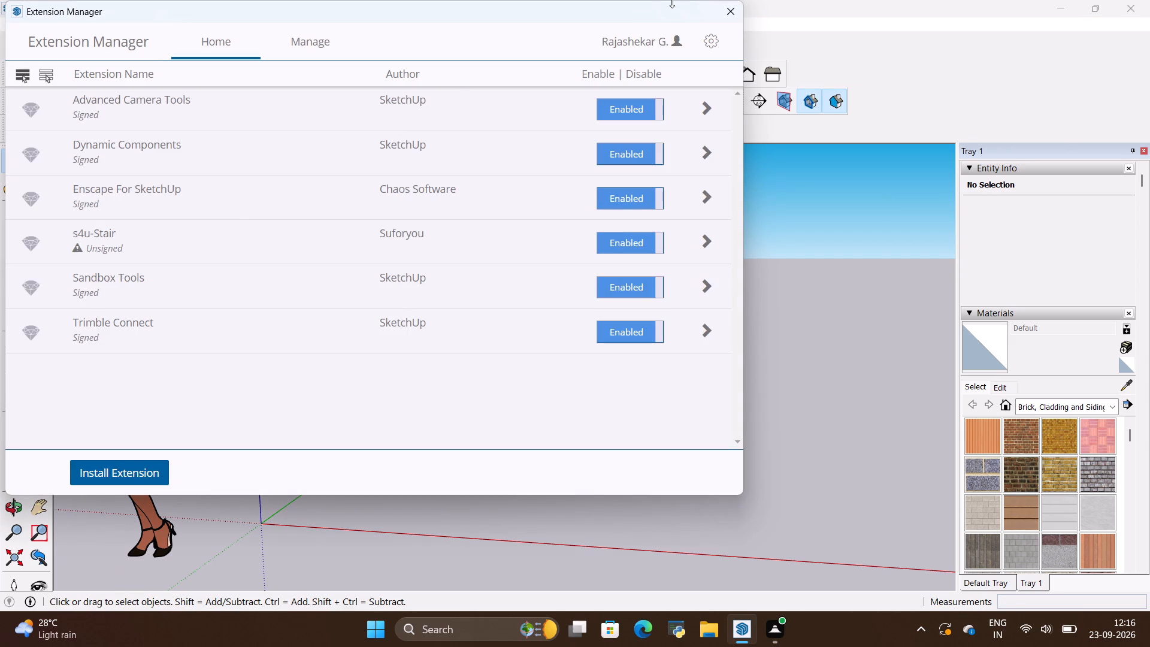
pyautogui.click(722, 16)
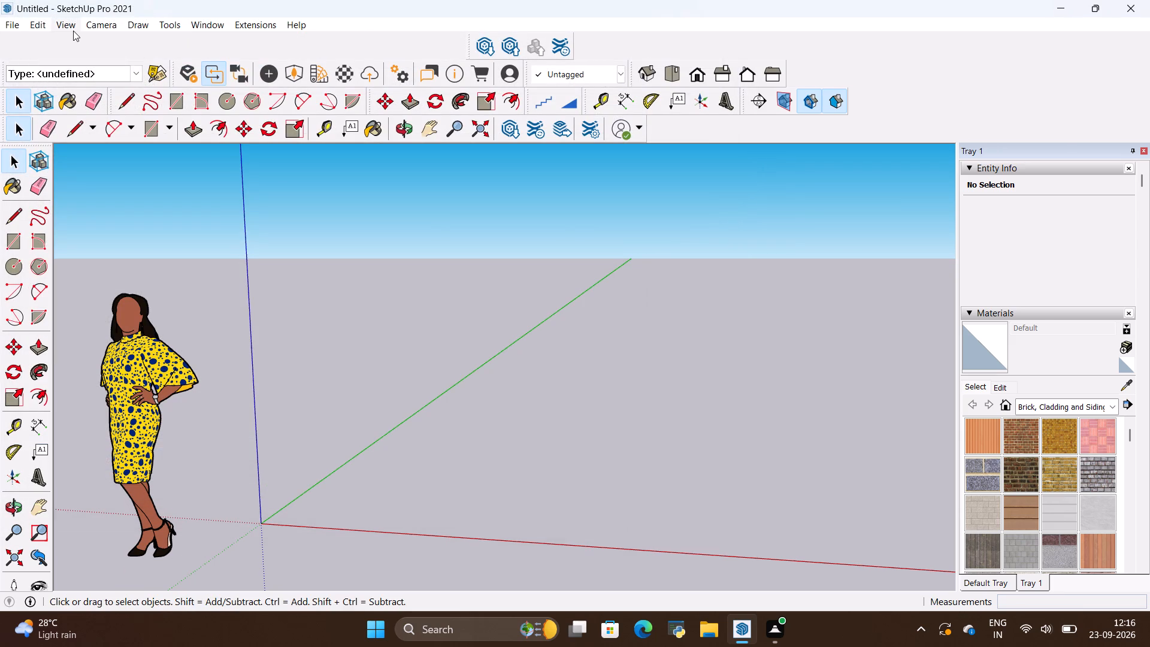
pyautogui.click(99, 26)
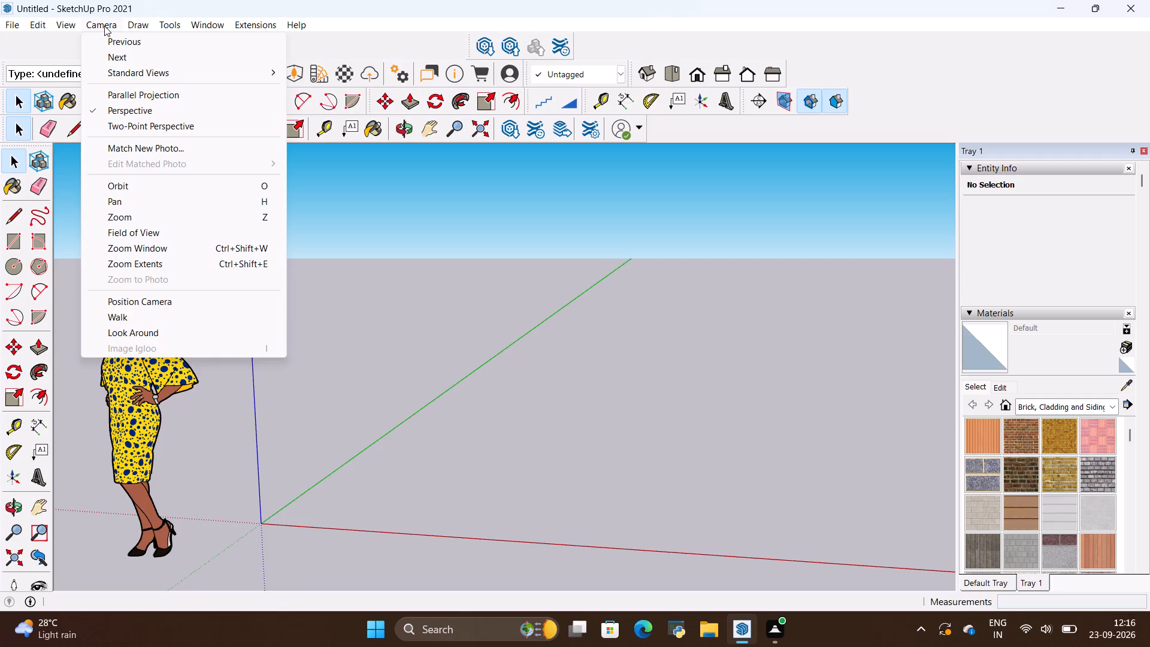
pyautogui.click(127, 25)
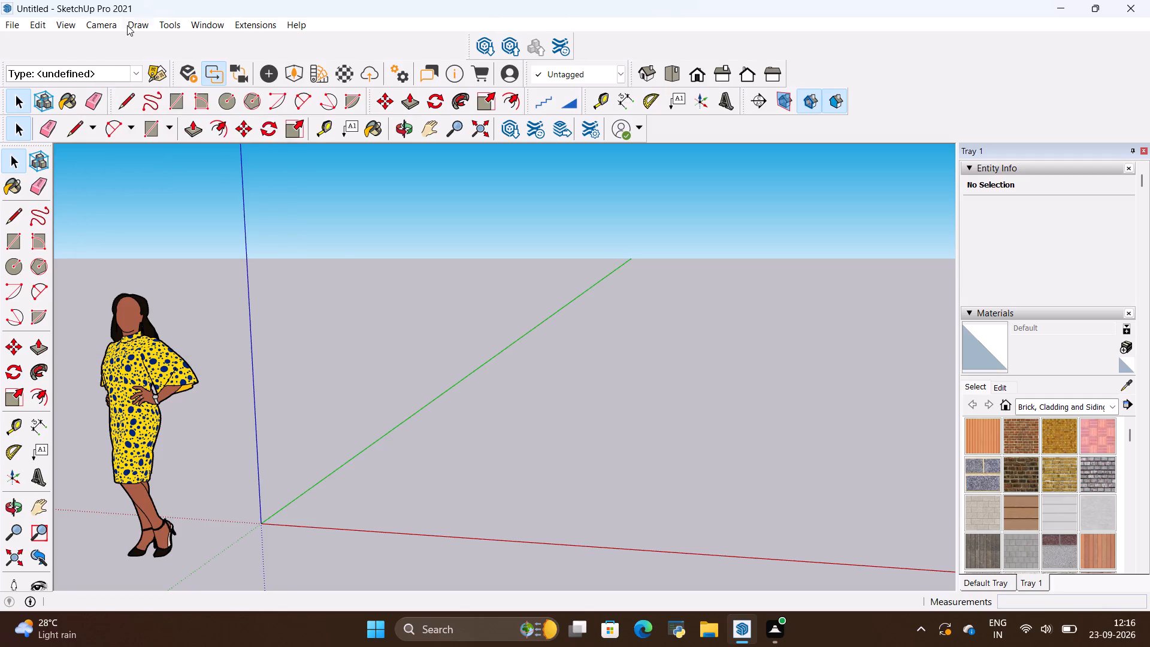
pyautogui.click(127, 25)
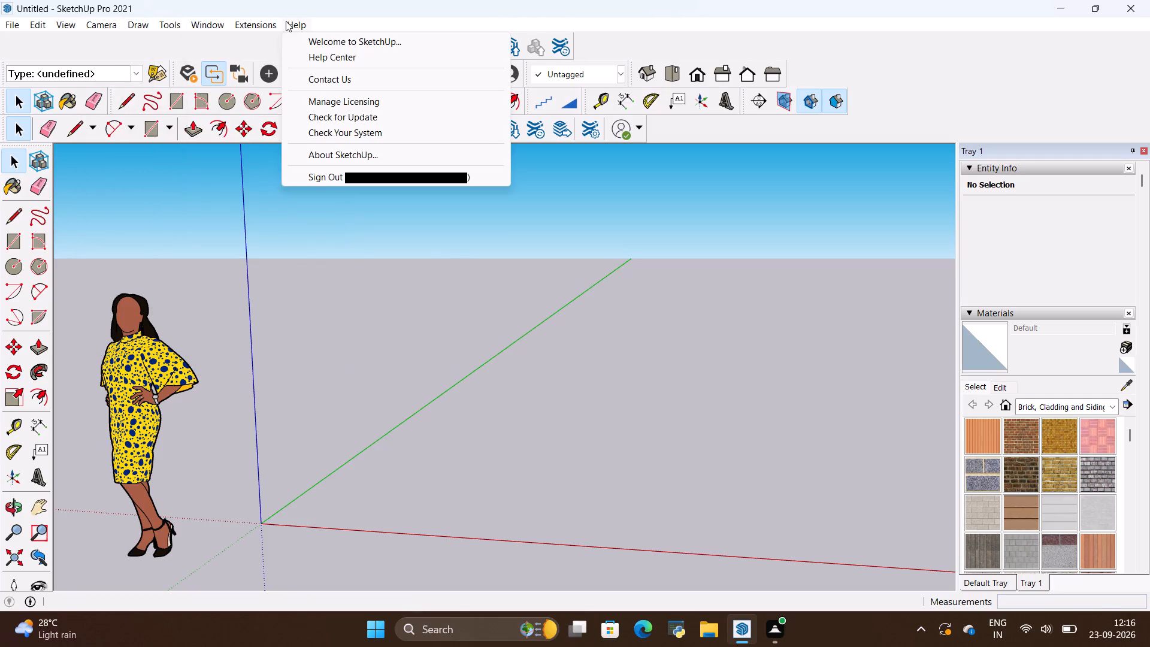
pyautogui.click(204, 23)
pyautogui.click(204, 23)
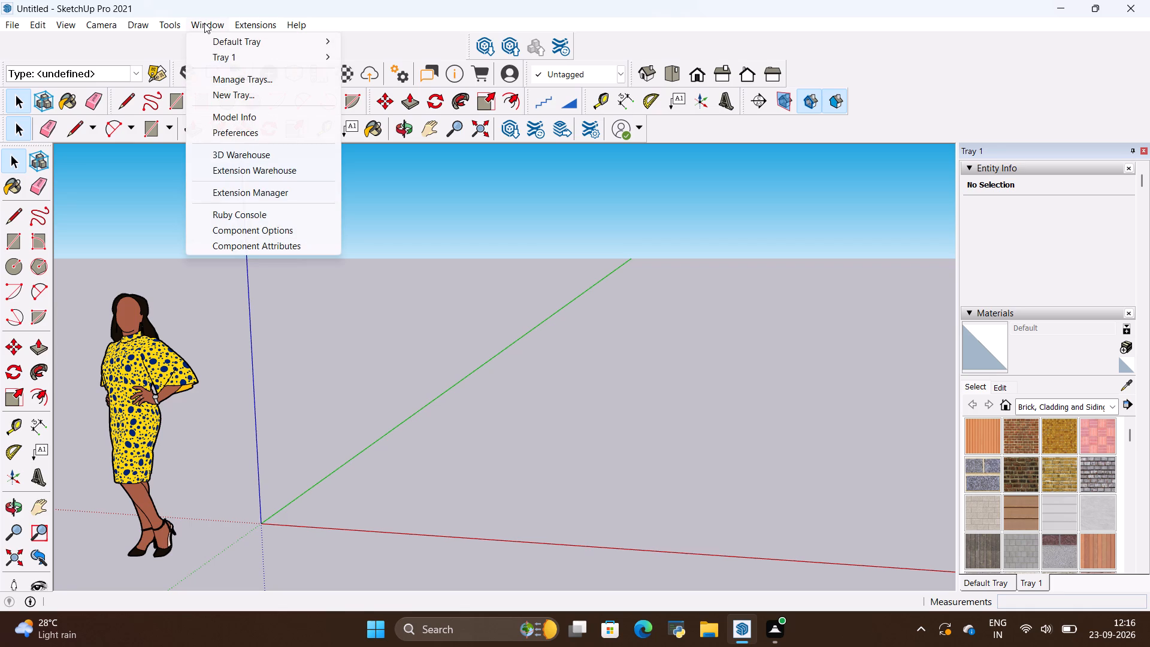
pyautogui.click(237, 131)
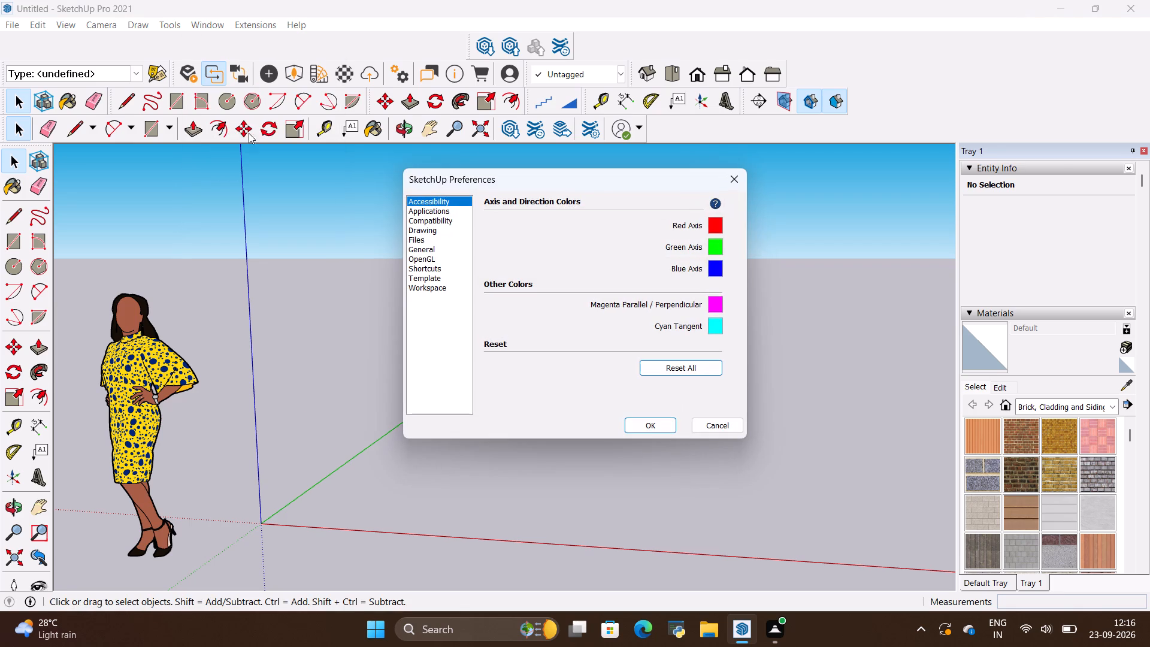
pyautogui.click(742, 173)
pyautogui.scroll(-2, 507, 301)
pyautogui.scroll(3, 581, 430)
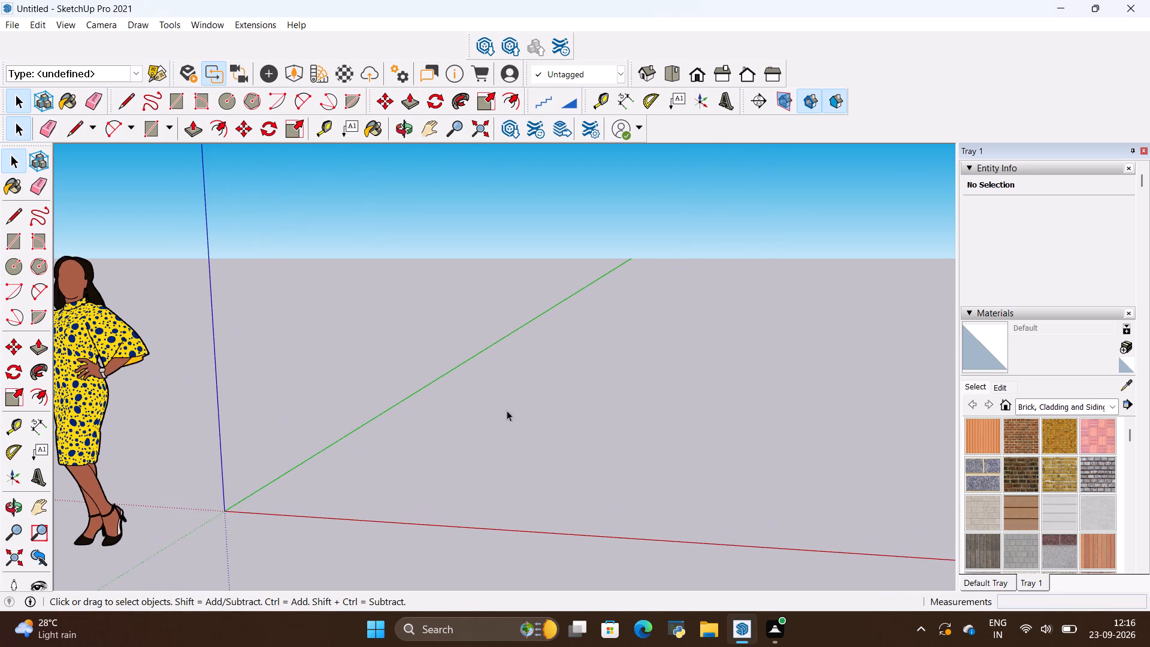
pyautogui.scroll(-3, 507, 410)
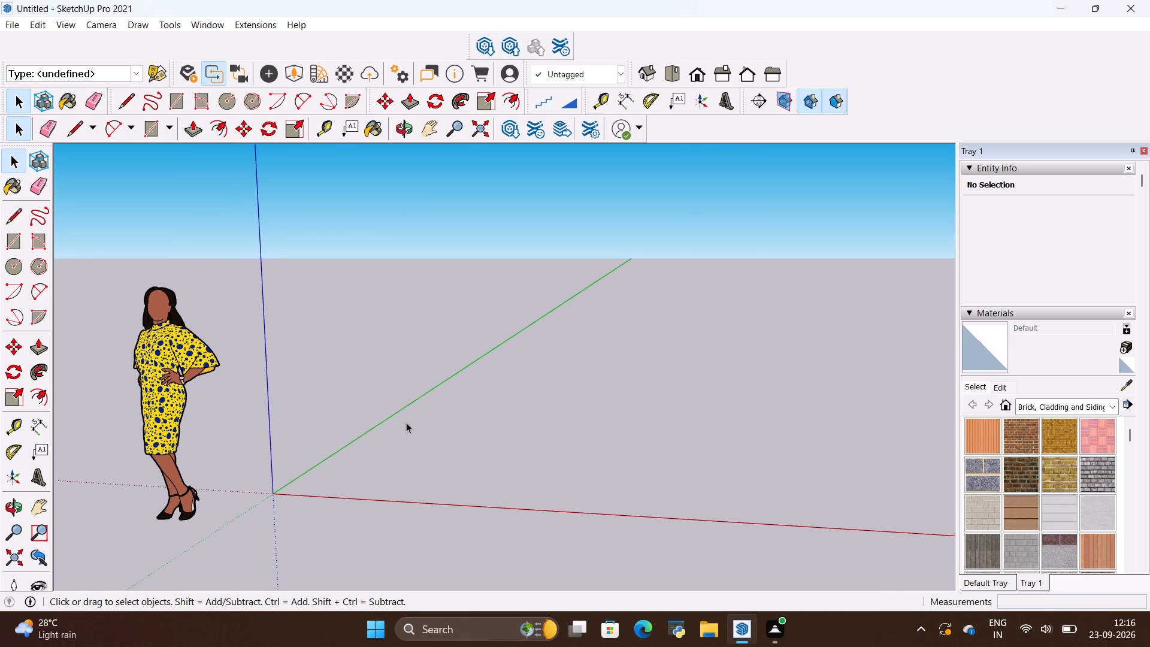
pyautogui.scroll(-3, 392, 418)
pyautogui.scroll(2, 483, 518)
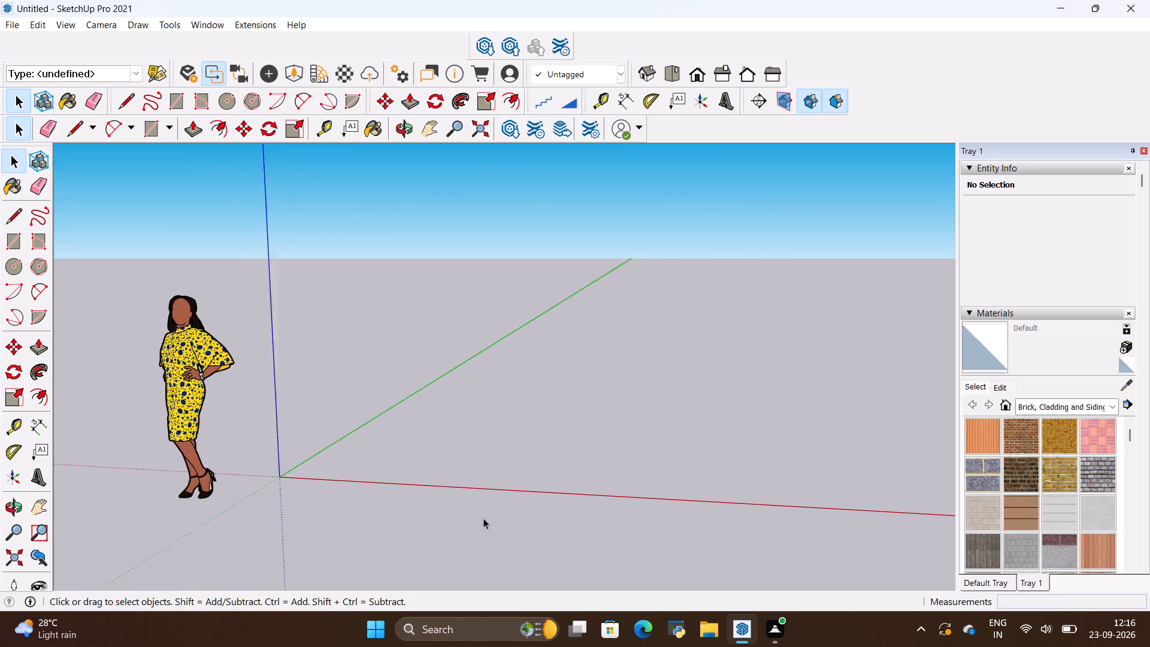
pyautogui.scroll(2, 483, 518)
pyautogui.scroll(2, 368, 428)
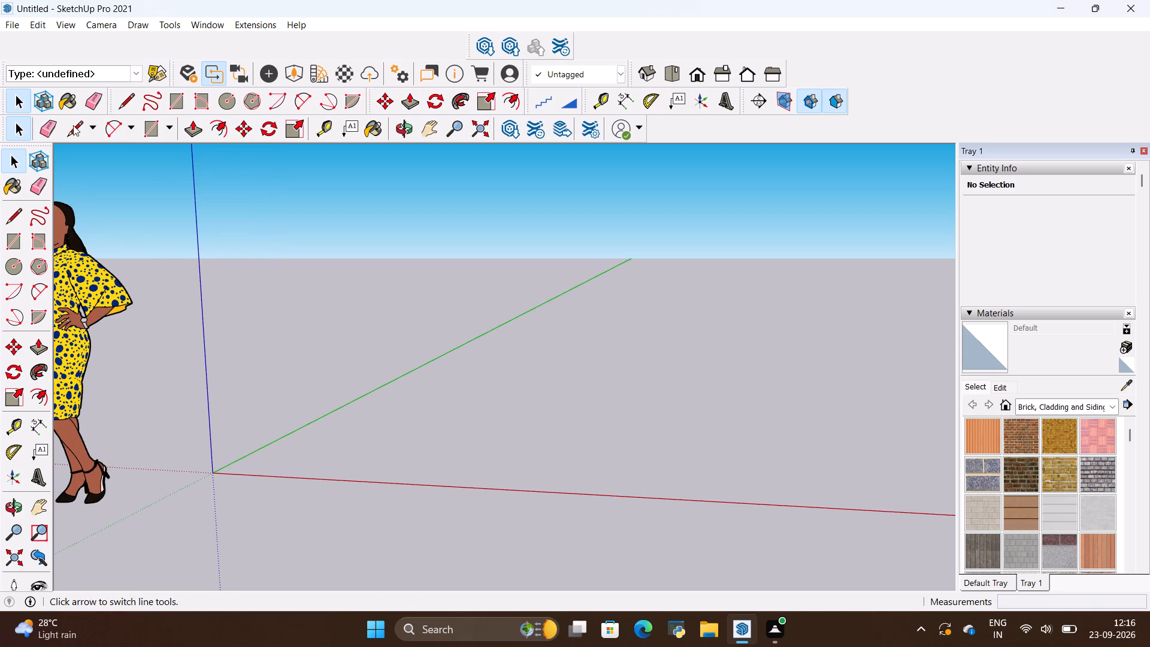
# Check the list of trays in Manage Trays and the dialogs assigned to the Default Tray.
pyautogui.click(161, 24)
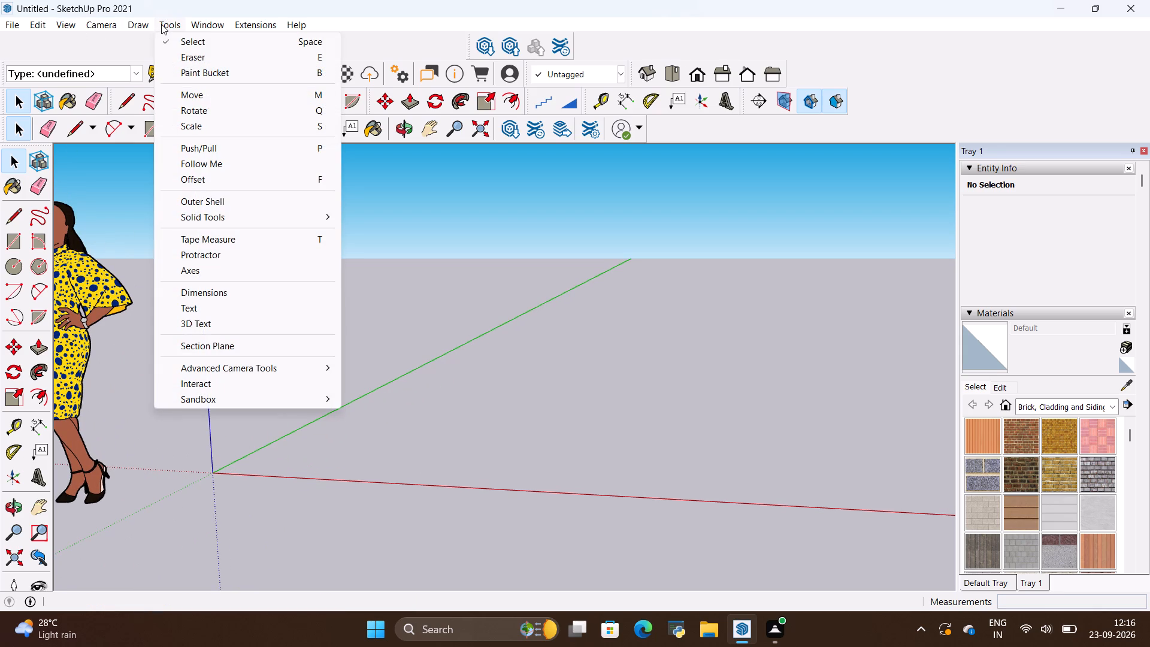
pyautogui.click(211, 26)
pyautogui.click(211, 26)
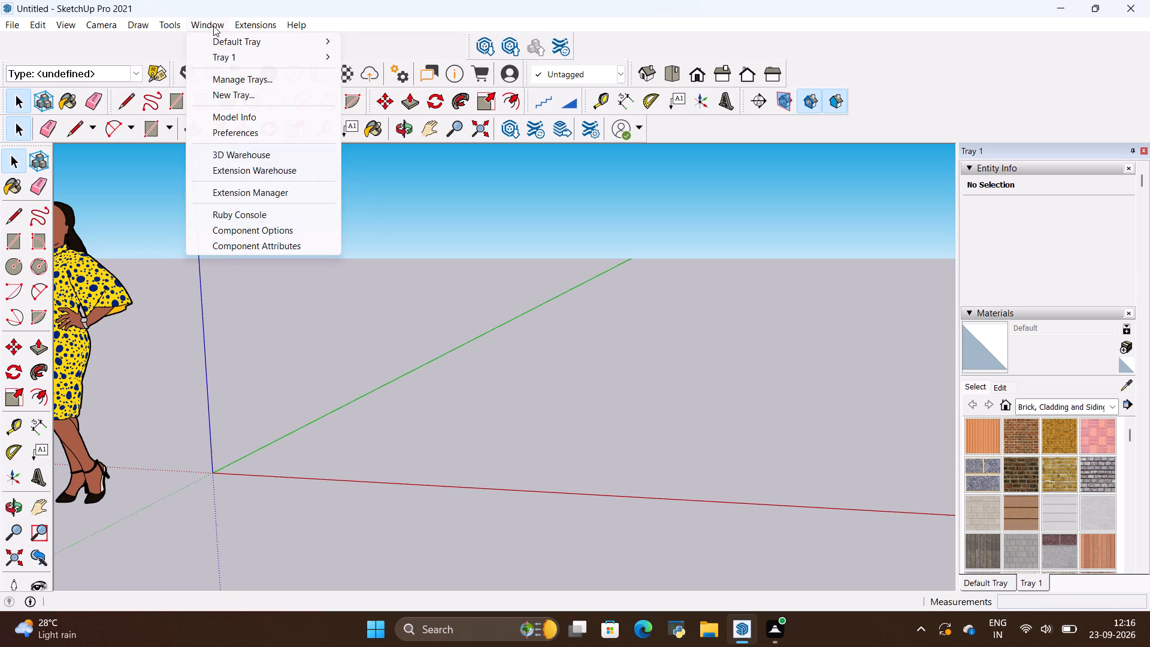
pyautogui.click(229, 77)
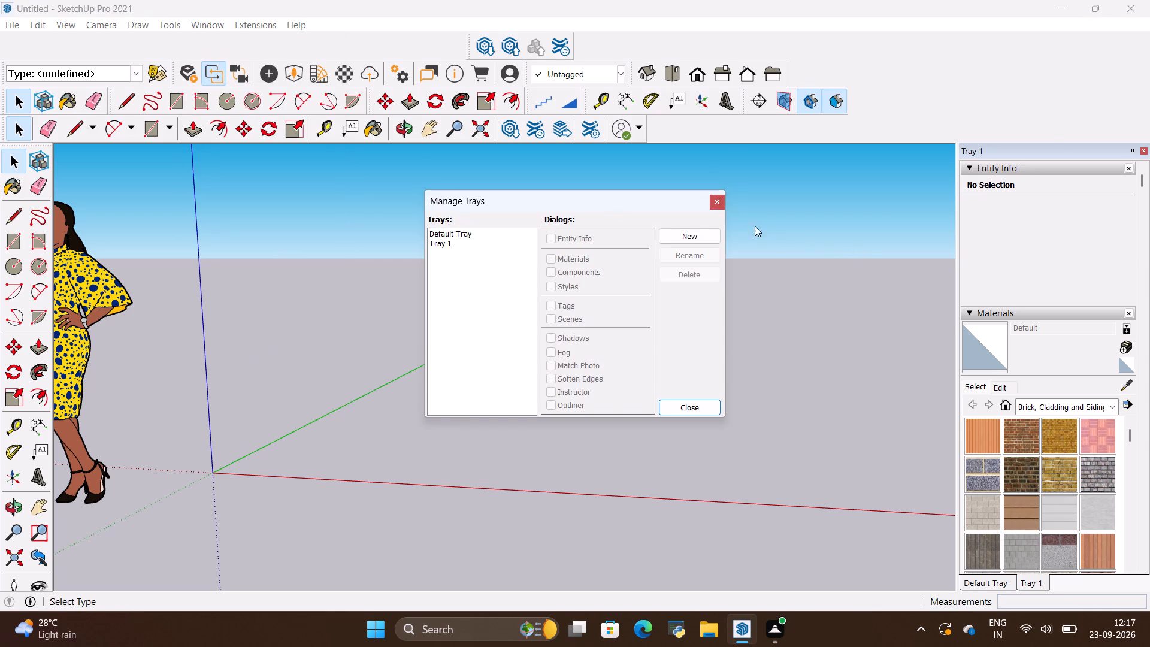
pyautogui.click(714, 196)
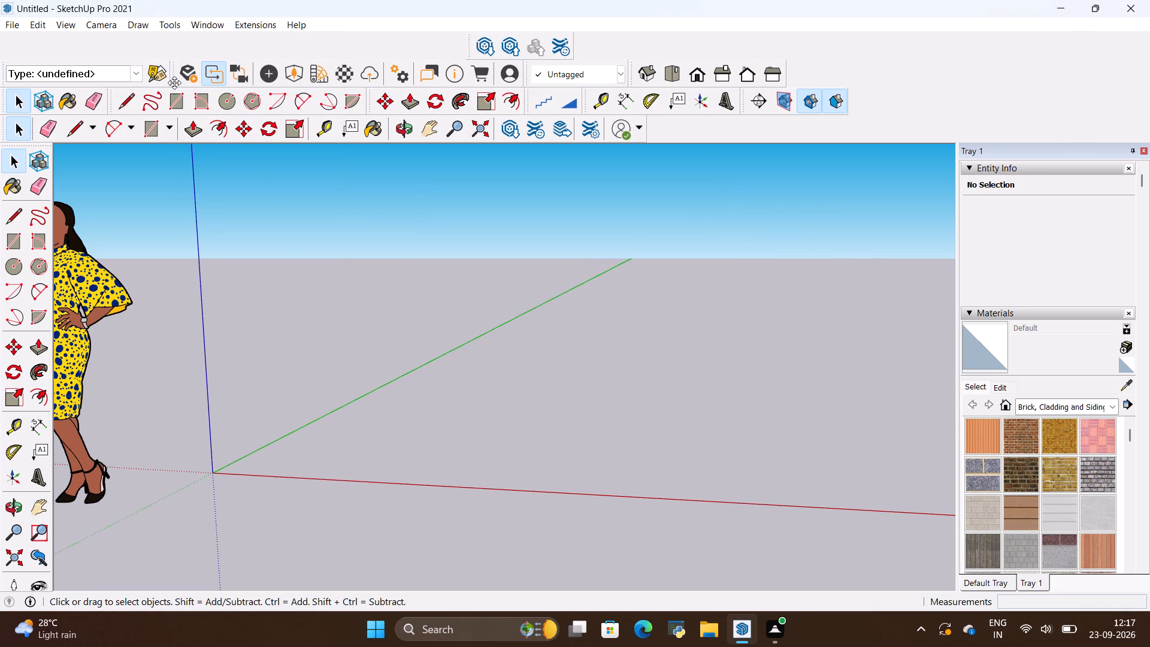
pyautogui.click(202, 23)
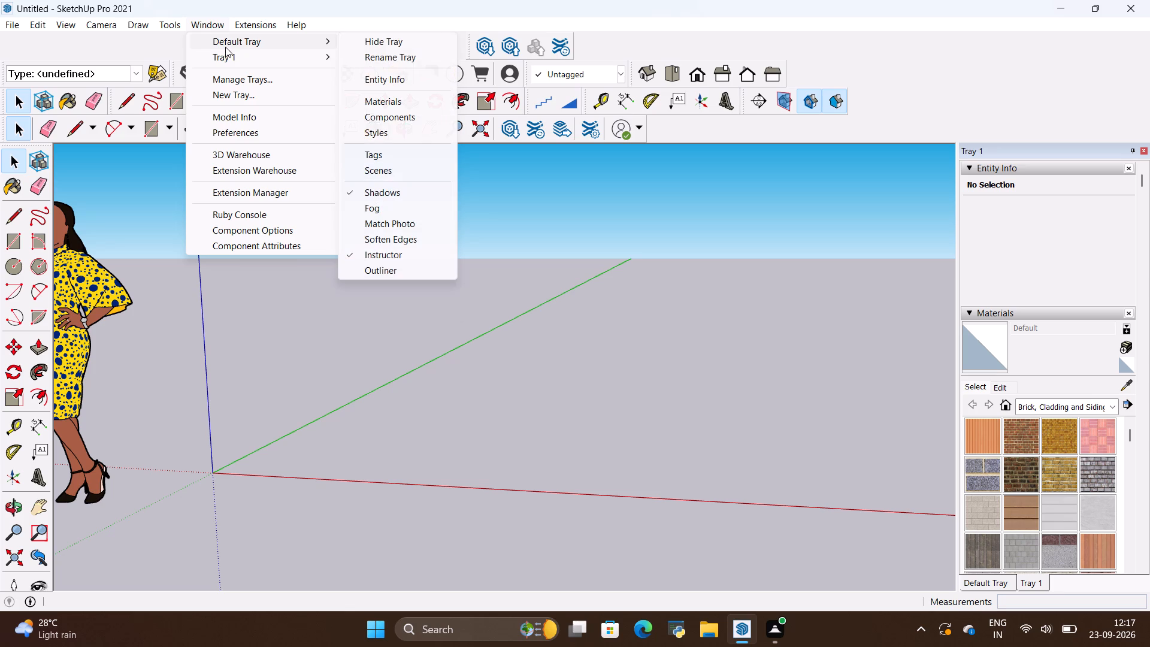
pyautogui.click(226, 46)
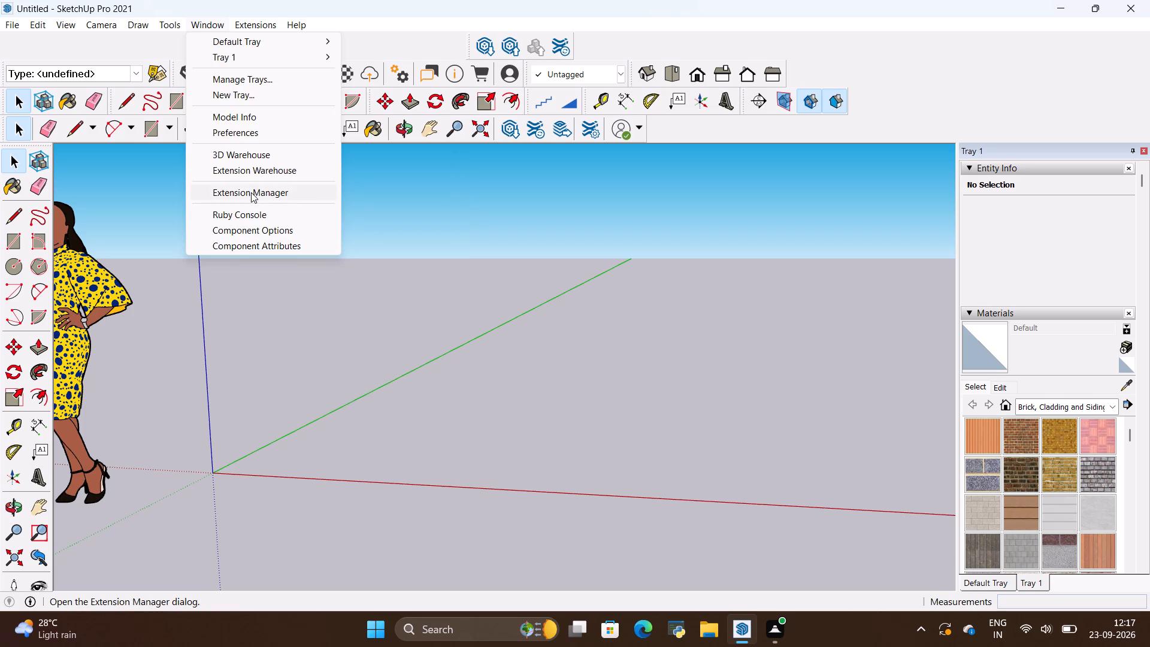
pyautogui.click(276, 294)
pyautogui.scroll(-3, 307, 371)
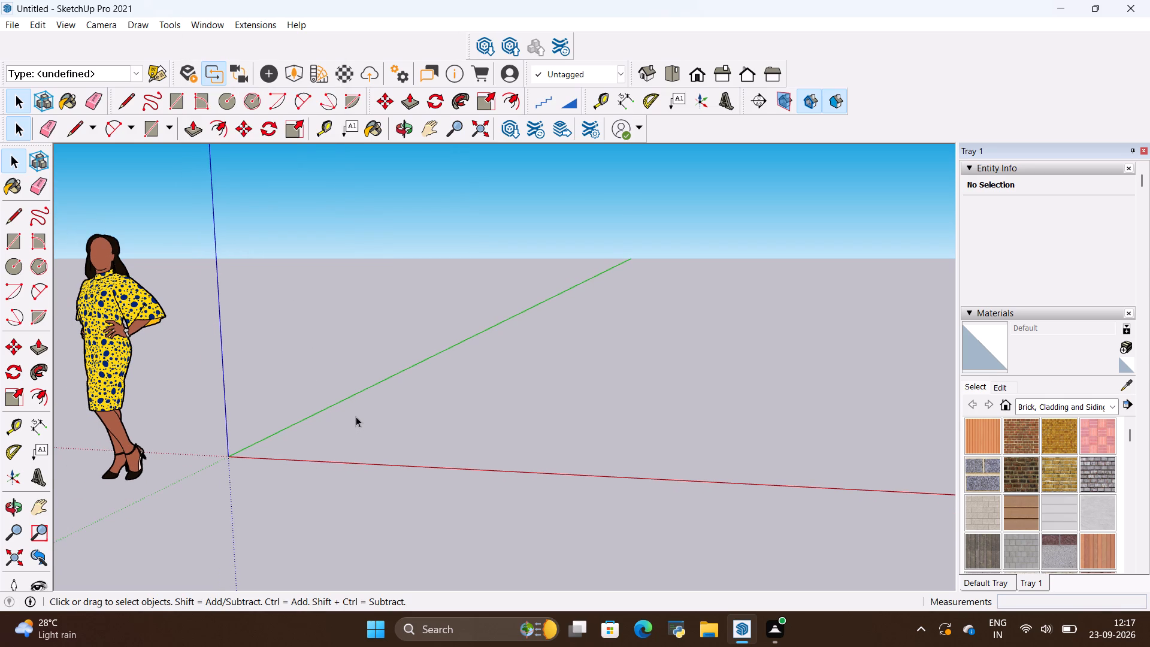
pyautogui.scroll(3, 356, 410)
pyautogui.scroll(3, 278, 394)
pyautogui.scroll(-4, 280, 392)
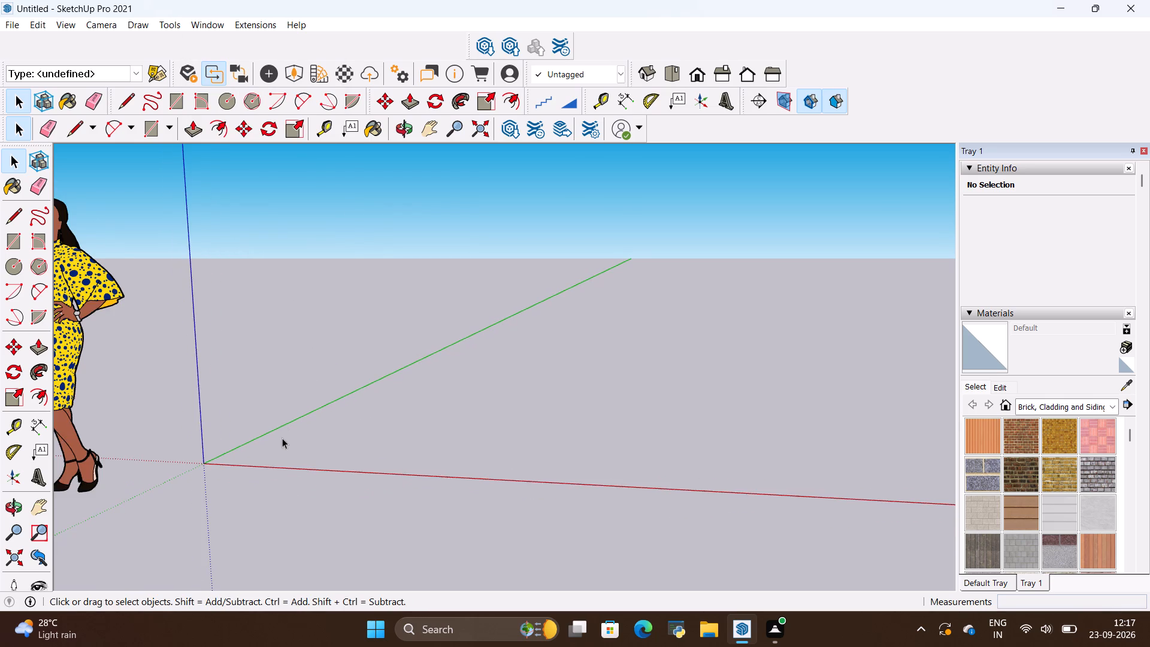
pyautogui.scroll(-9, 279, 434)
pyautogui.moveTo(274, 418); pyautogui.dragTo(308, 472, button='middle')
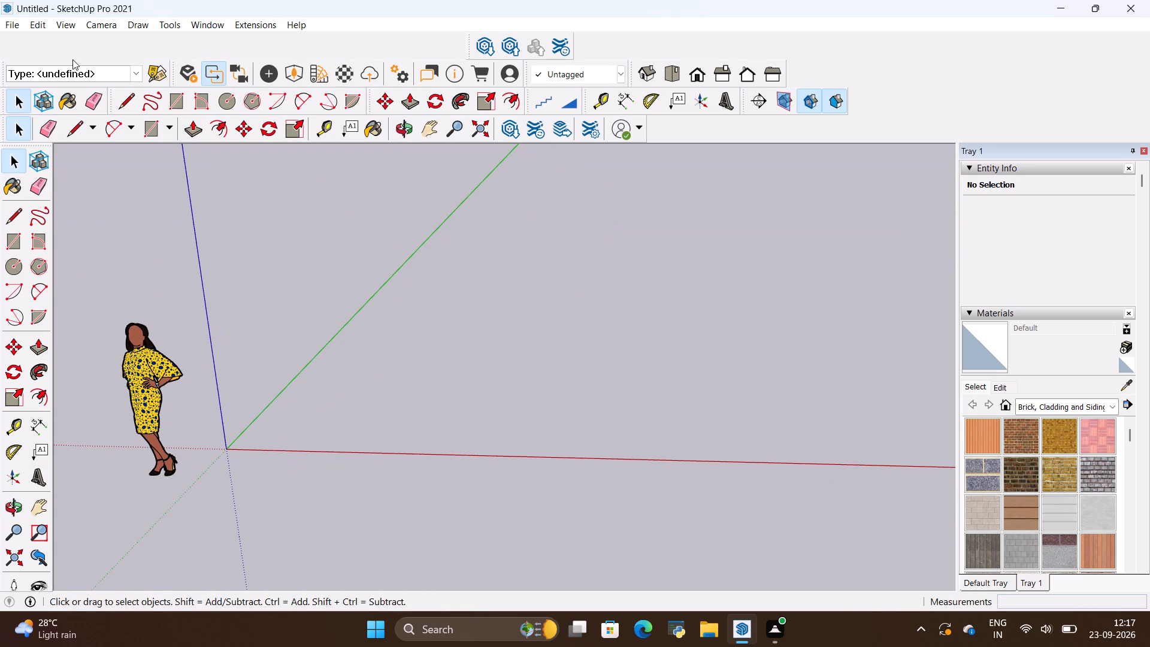
# Import the DWG file "auto cad floorplan 03" from the internship files folder.
pyautogui.click(8, 25)
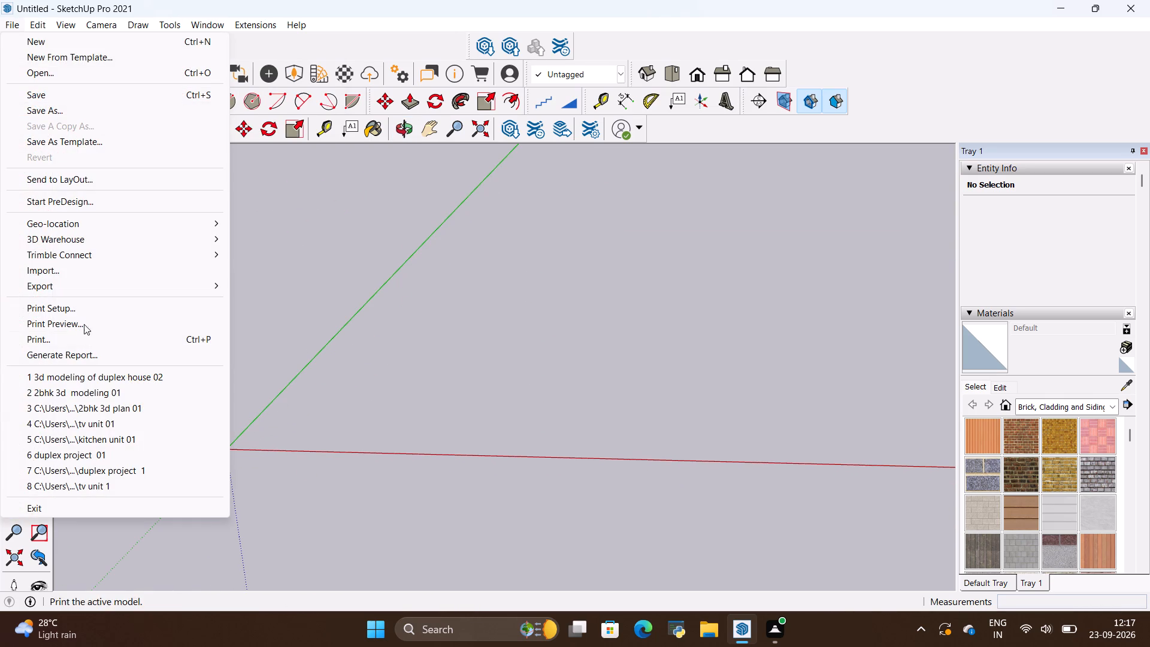
pyautogui.click(81, 273)
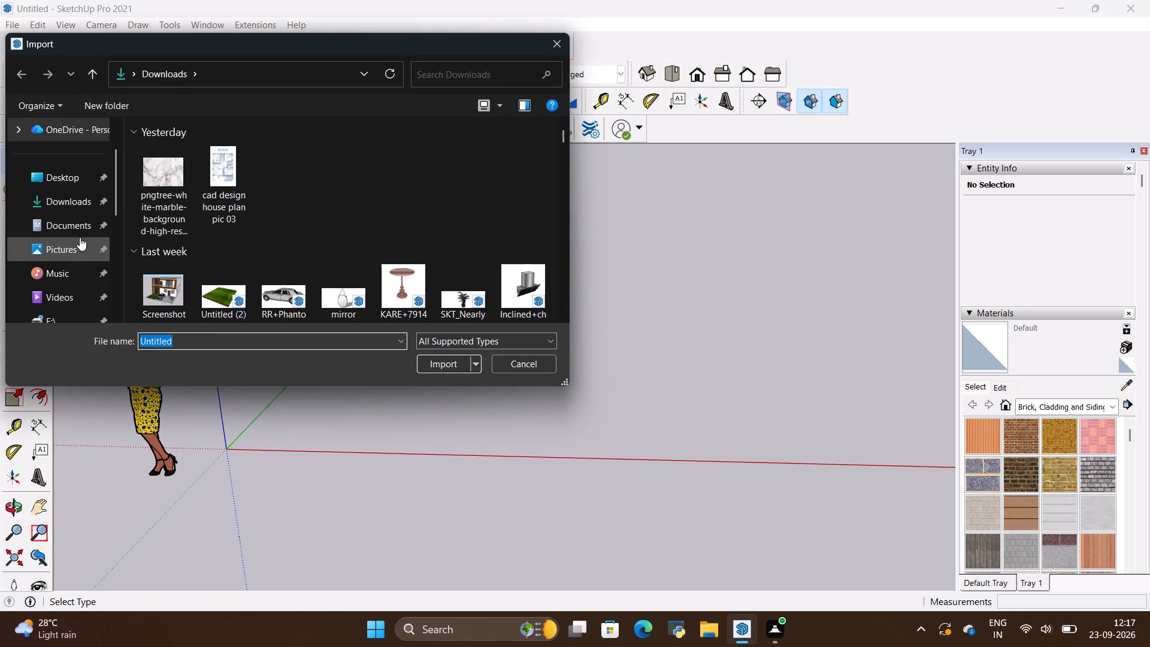
pyautogui.scroll(-3, 68, 251)
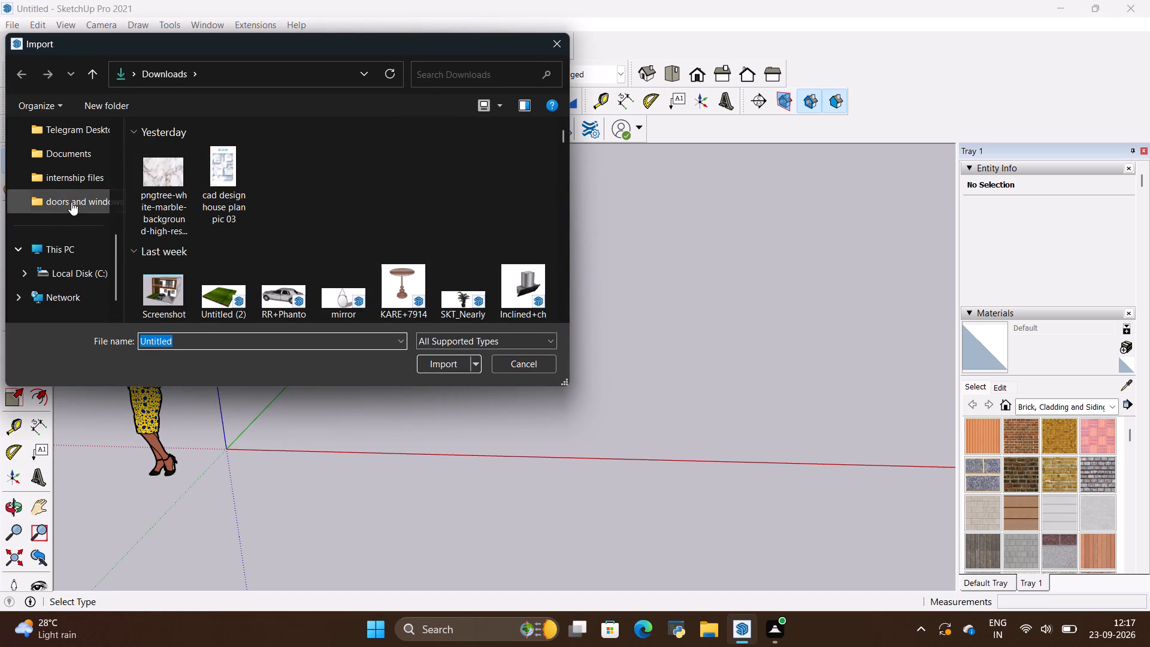
pyautogui.click(74, 170)
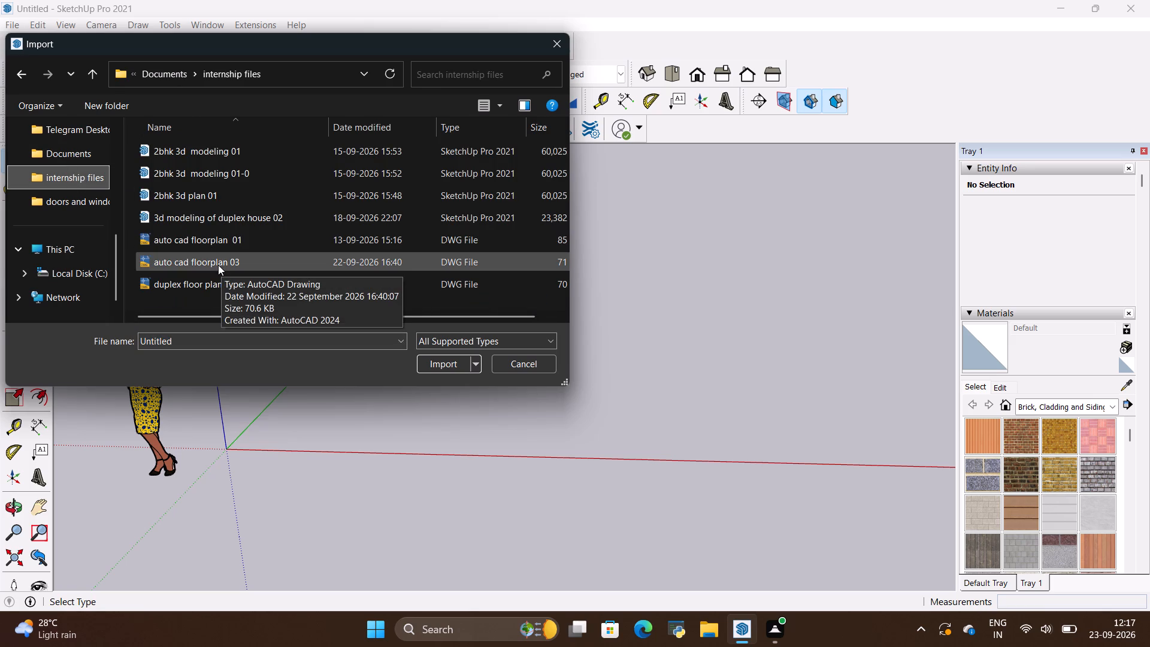
pyautogui.click(220, 261)
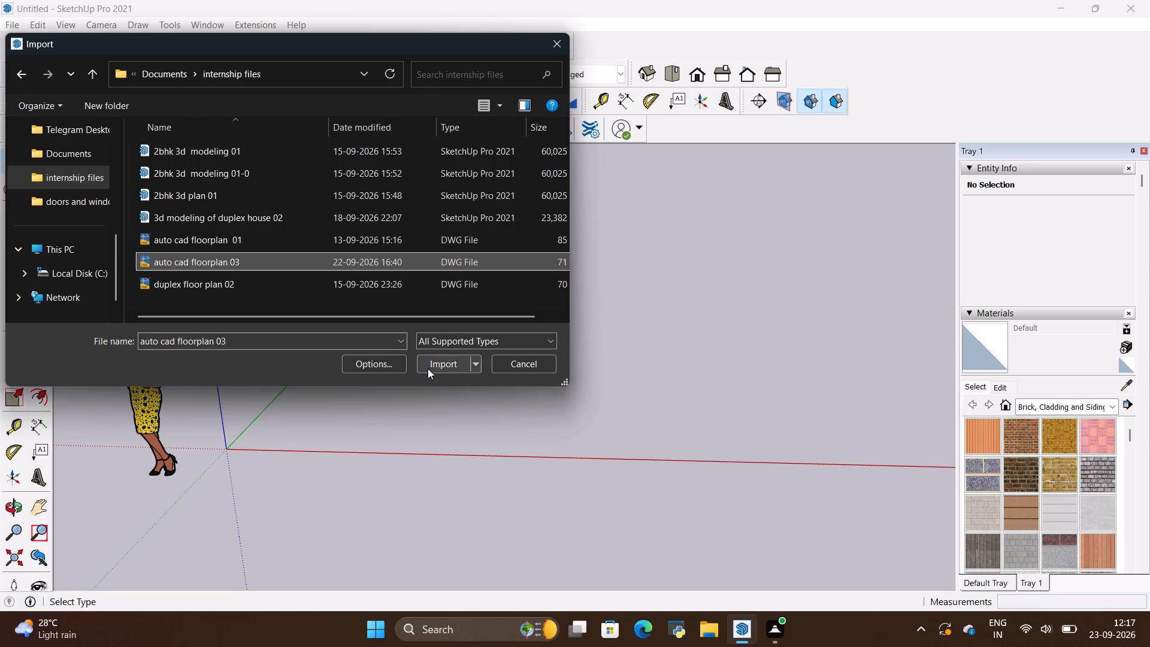
pyautogui.click(428, 368)
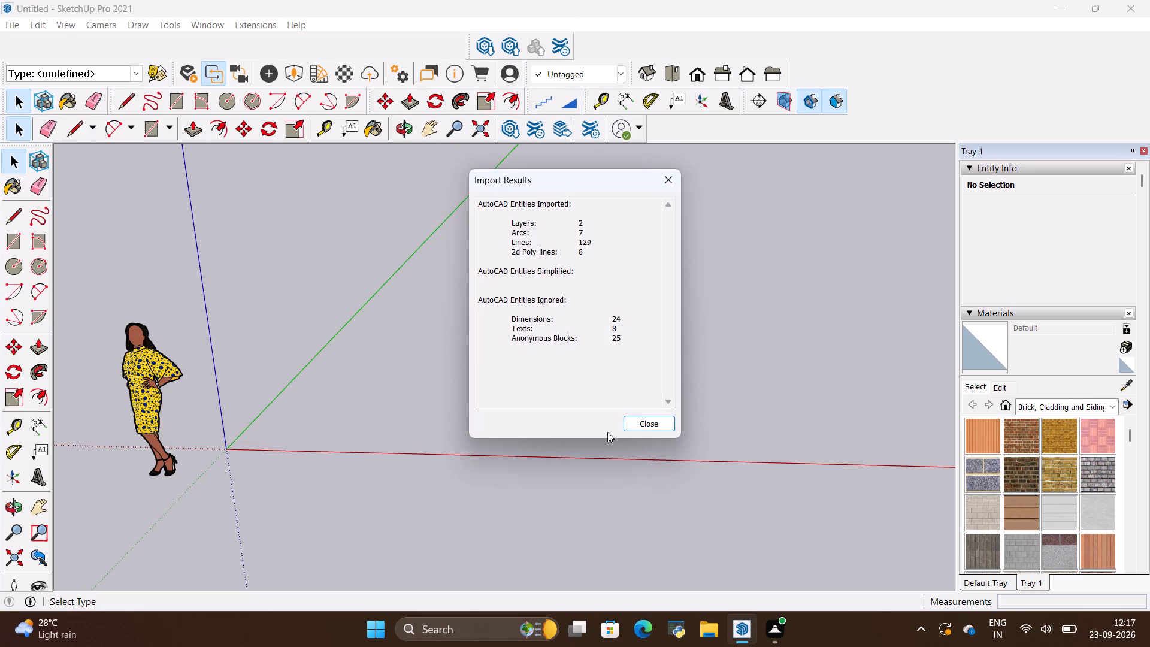
pyautogui.click(640, 424)
# Examine the imported floor plan, including the stray line outside its side wall.
pyautogui.scroll(-5, 569, 394)
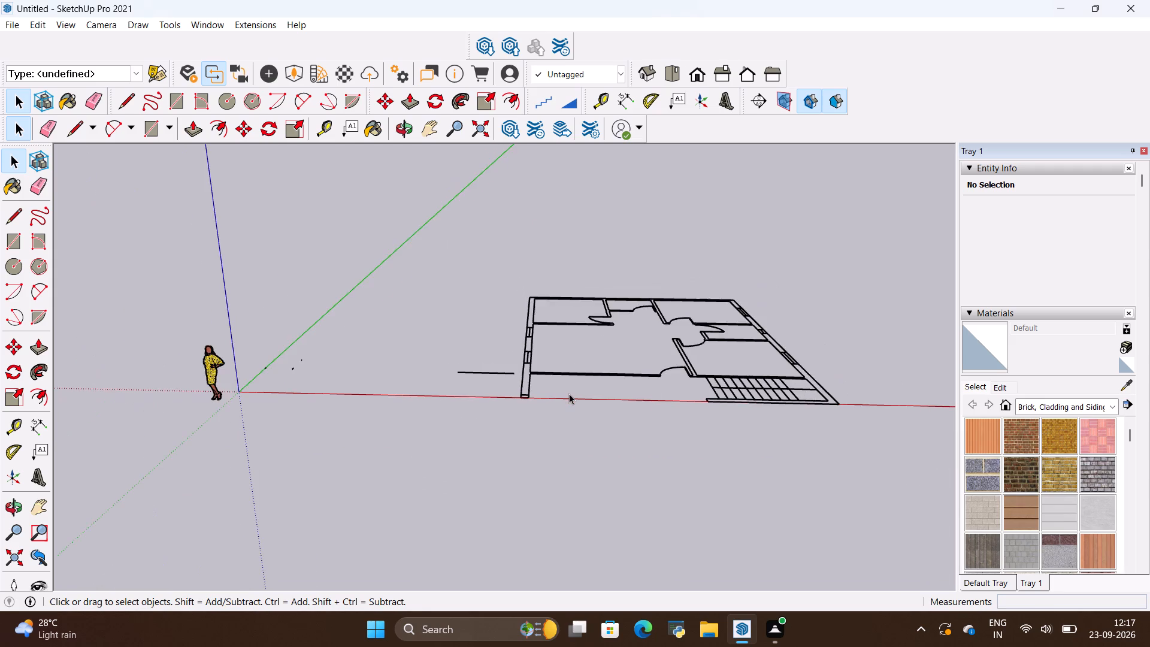
pyautogui.scroll(4, 597, 383)
pyautogui.scroll(-5, 597, 383)
pyautogui.moveTo(608, 352); pyautogui.dragTo(582, 473, button='middle')
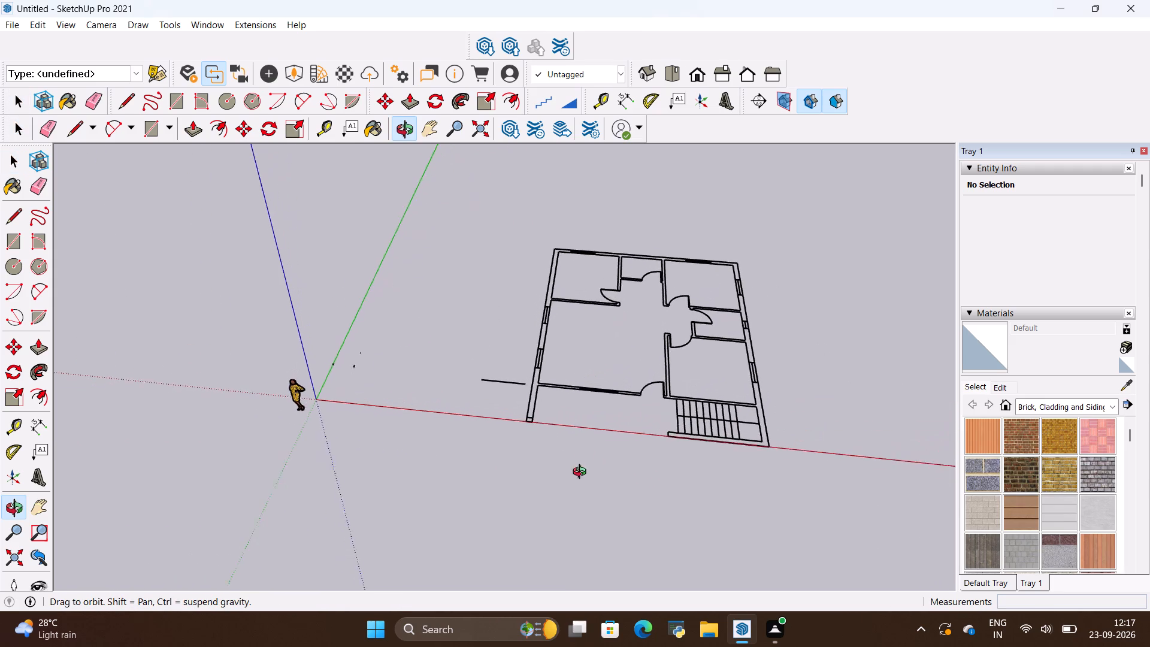
pyautogui.moveTo(582, 473); pyautogui.dragTo(580, 489, button='middle')
pyautogui.moveTo(577, 405); pyautogui.dragTo(566, 488, button='middle')
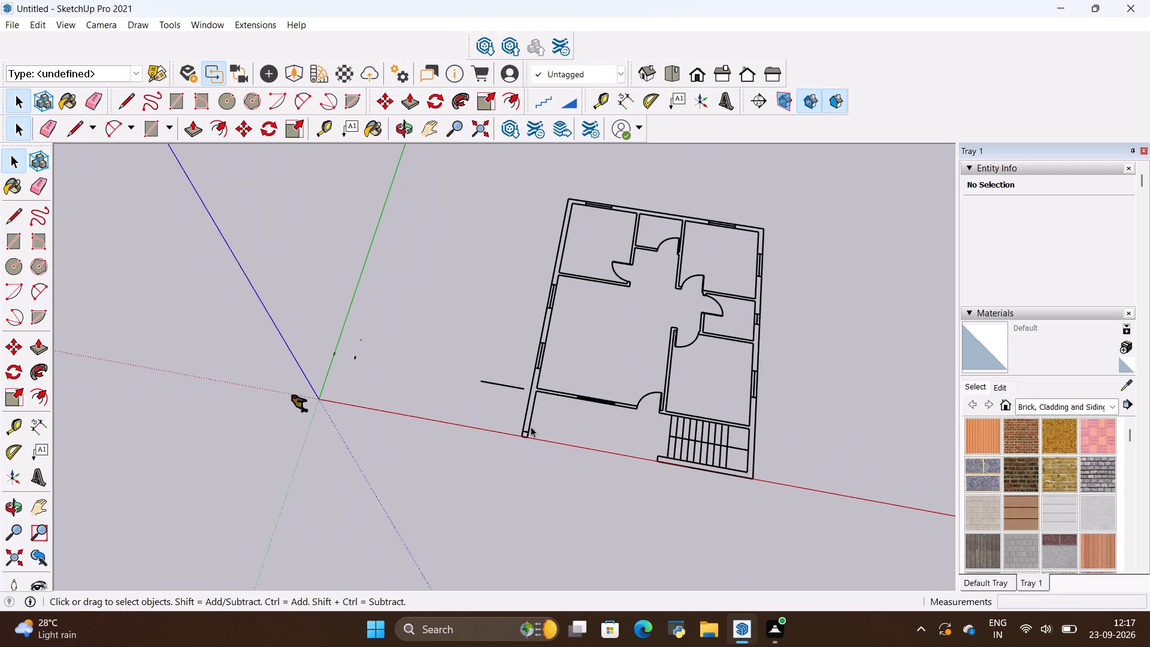
pyautogui.scroll(13, 515, 406)
pyautogui.scroll(-10, 394, 440)
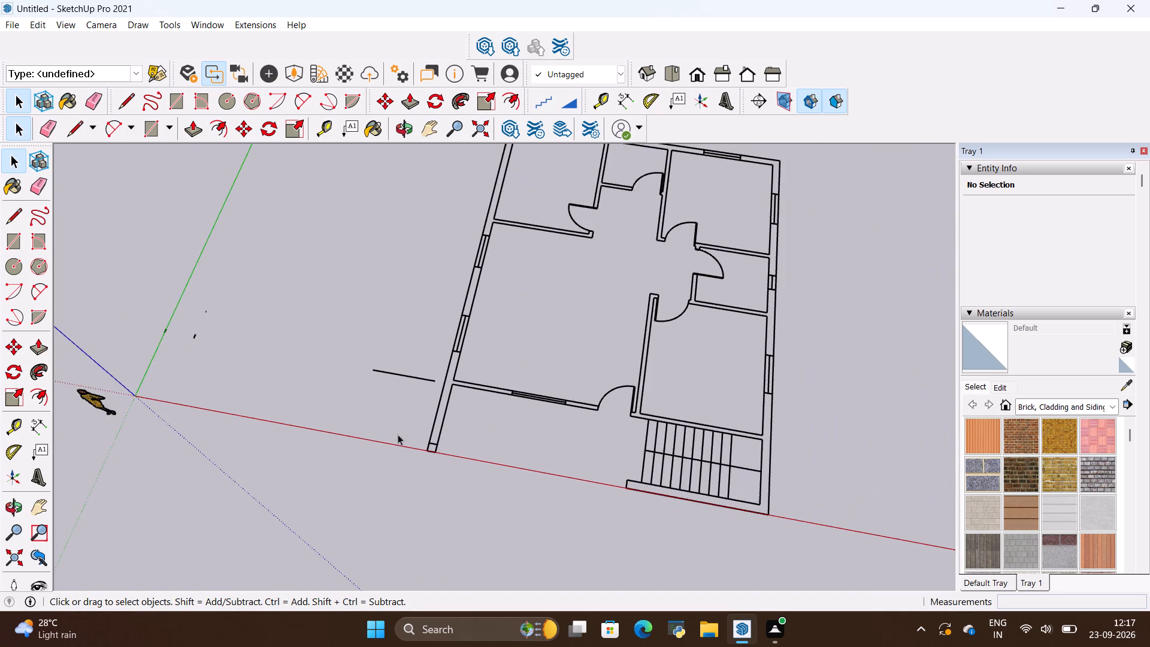
pyautogui.scroll(-3, 398, 434)
pyautogui.scroll(4, 398, 422)
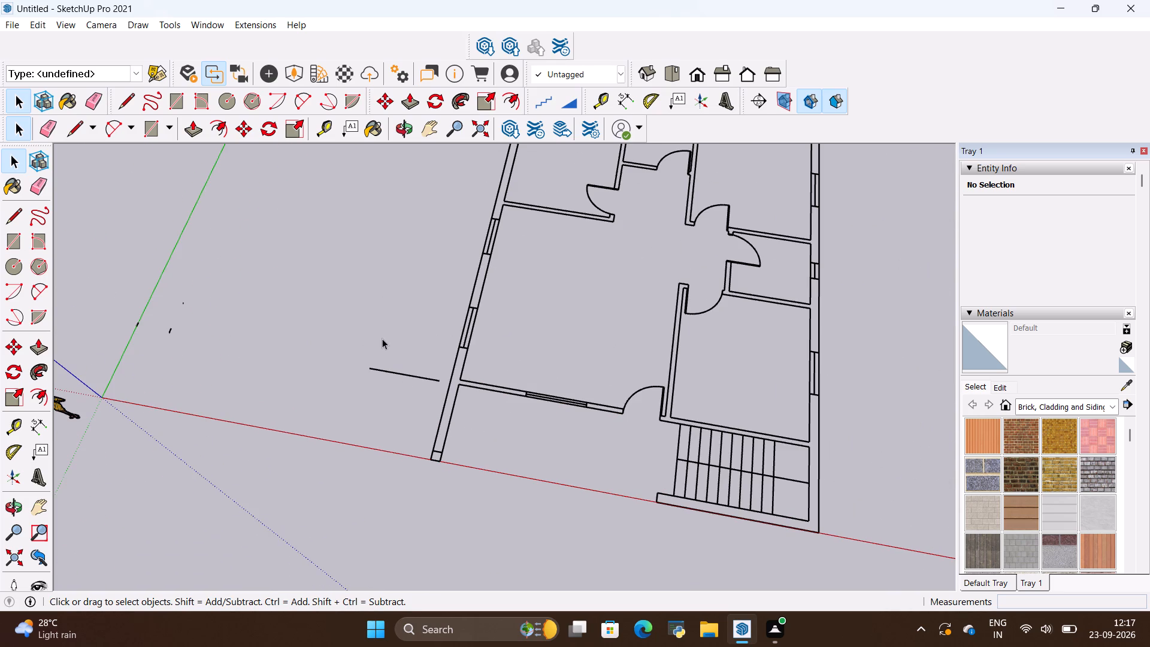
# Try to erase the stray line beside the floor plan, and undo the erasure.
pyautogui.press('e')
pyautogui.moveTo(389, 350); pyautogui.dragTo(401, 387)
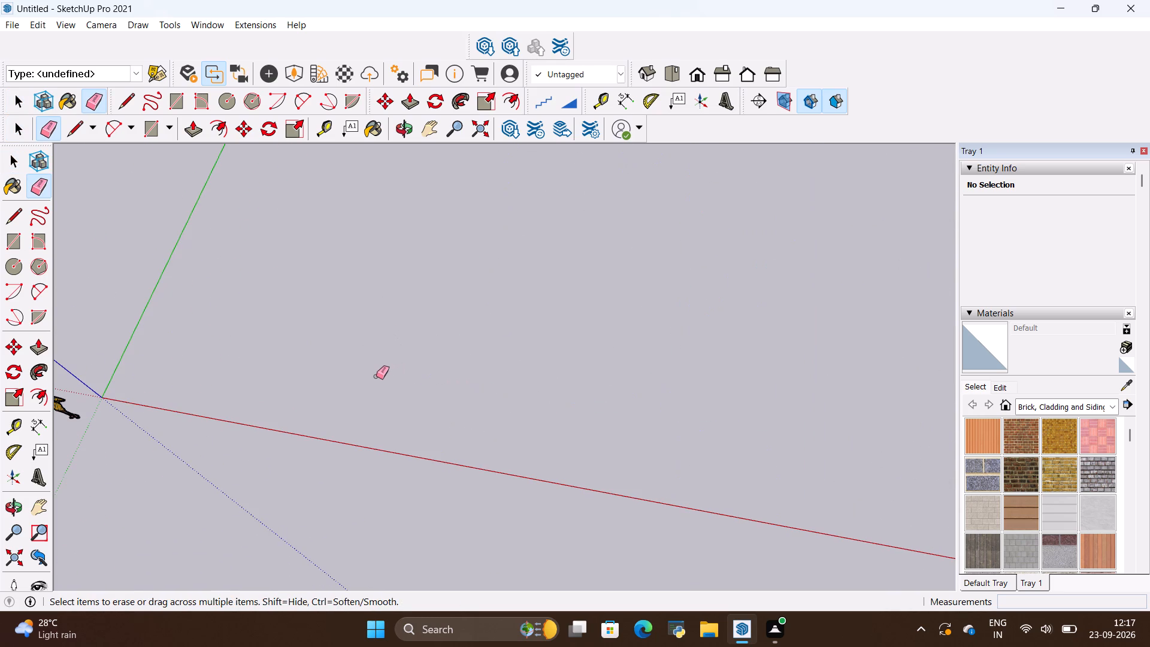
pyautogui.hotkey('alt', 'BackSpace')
# Explode the imported floor plan component into separate edges.
pyautogui.scroll(-4, 327, 359)
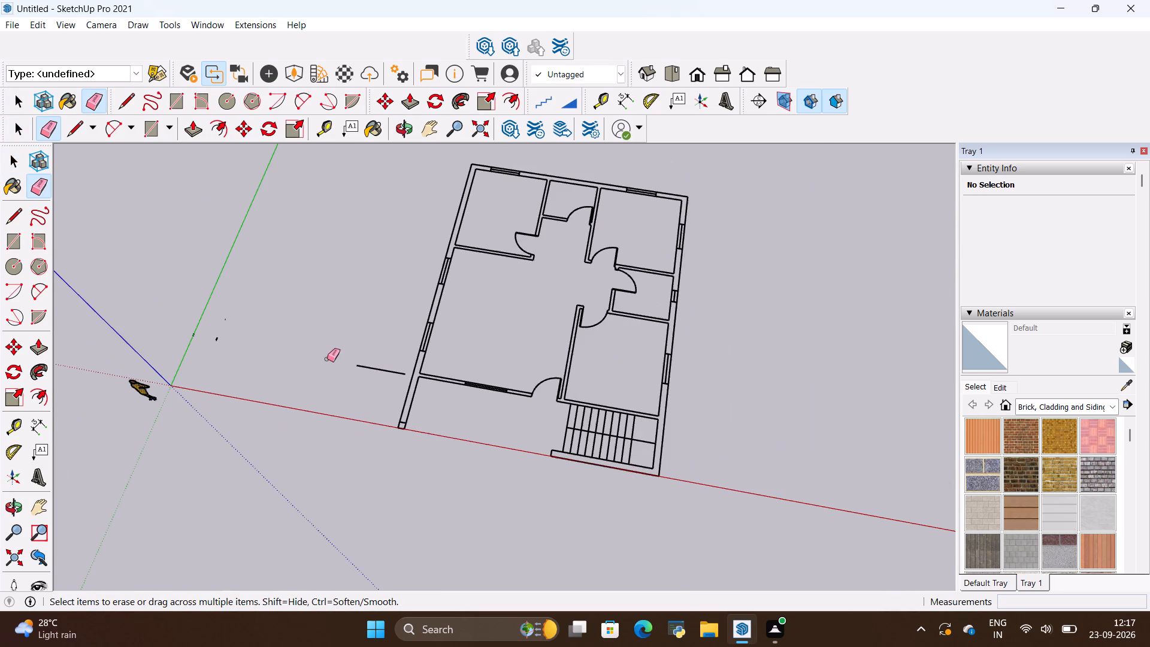
pyautogui.press('space')
pyautogui.scroll(-3, 336, 319)
pyautogui.moveTo(380, 150); pyautogui.dragTo(623, 455)
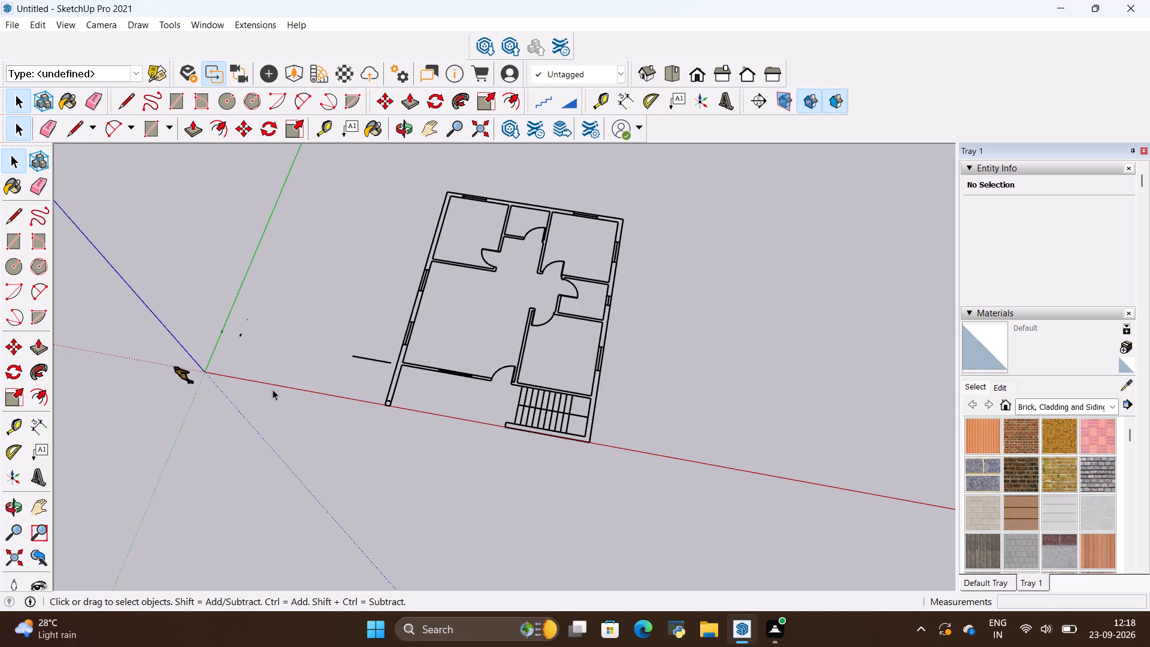
pyautogui.scroll(-2, 319, 428)
pyautogui.moveTo(322, 431); pyautogui.dragTo(345, 433, button='middle')
pyautogui.moveTo(322, 167); pyautogui.dragTo(528, 351)
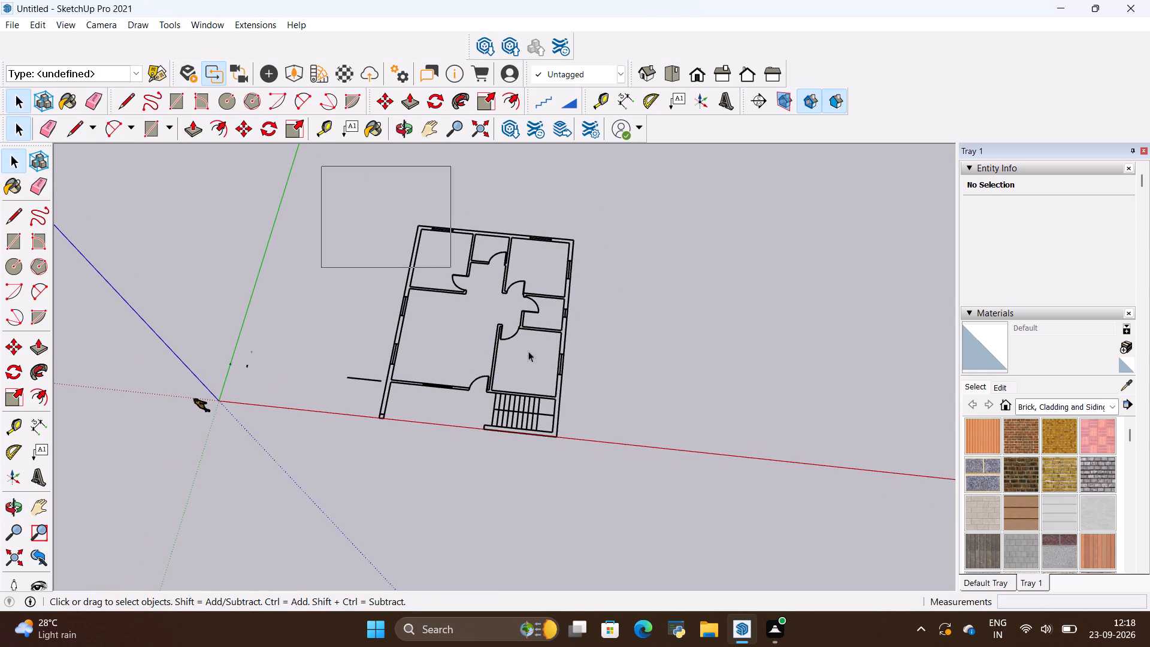
pyautogui.moveTo(528, 351); pyautogui.dragTo(645, 465)
pyautogui.click(552, 418)
pyautogui.rightClick(552, 418)
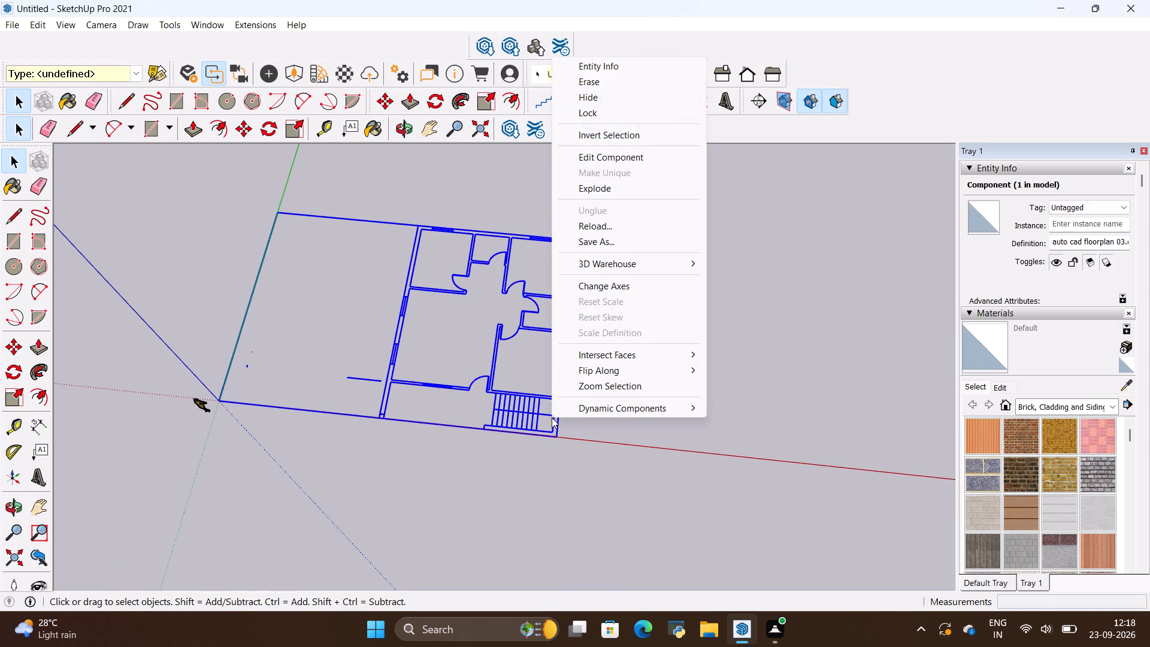
pyautogui.click(597, 183)
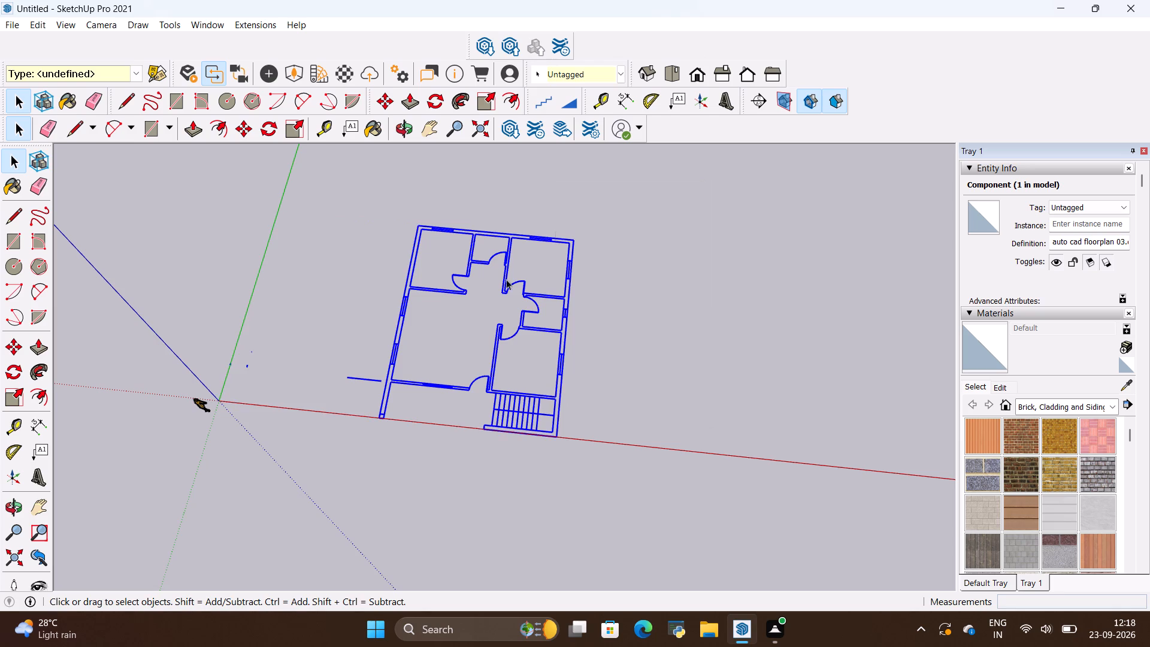
# Erase the stray line outside the floor plan's side wall.
pyautogui.scroll(3, 364, 424)
pyautogui.press('space')
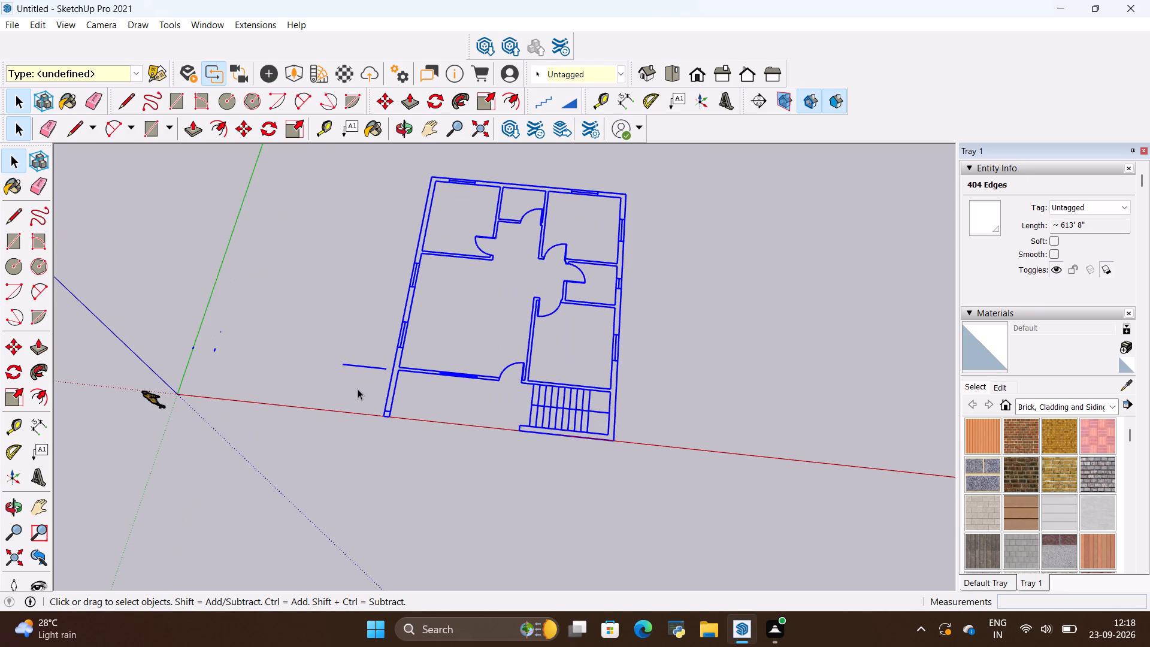
pyautogui.click(358, 389)
pyautogui.press('e')
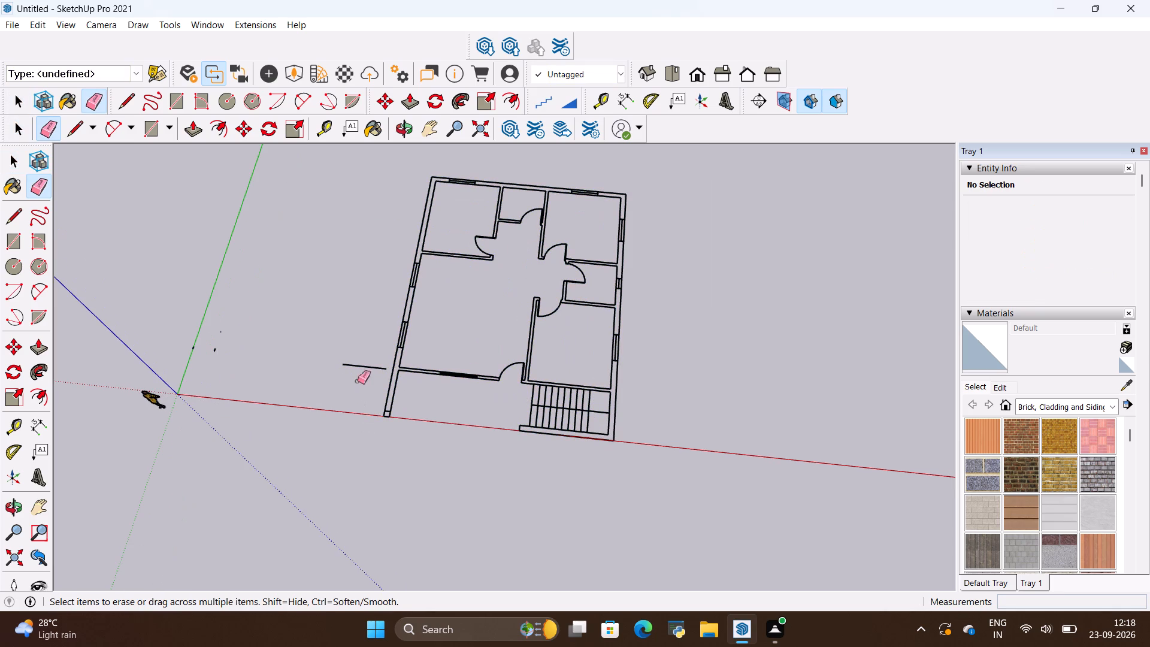
pyautogui.moveTo(360, 360); pyautogui.dragTo(365, 381)
# Make a group from all the floor plan's edges and check that it selects as one object.
pyautogui.scroll(-3, 323, 379)
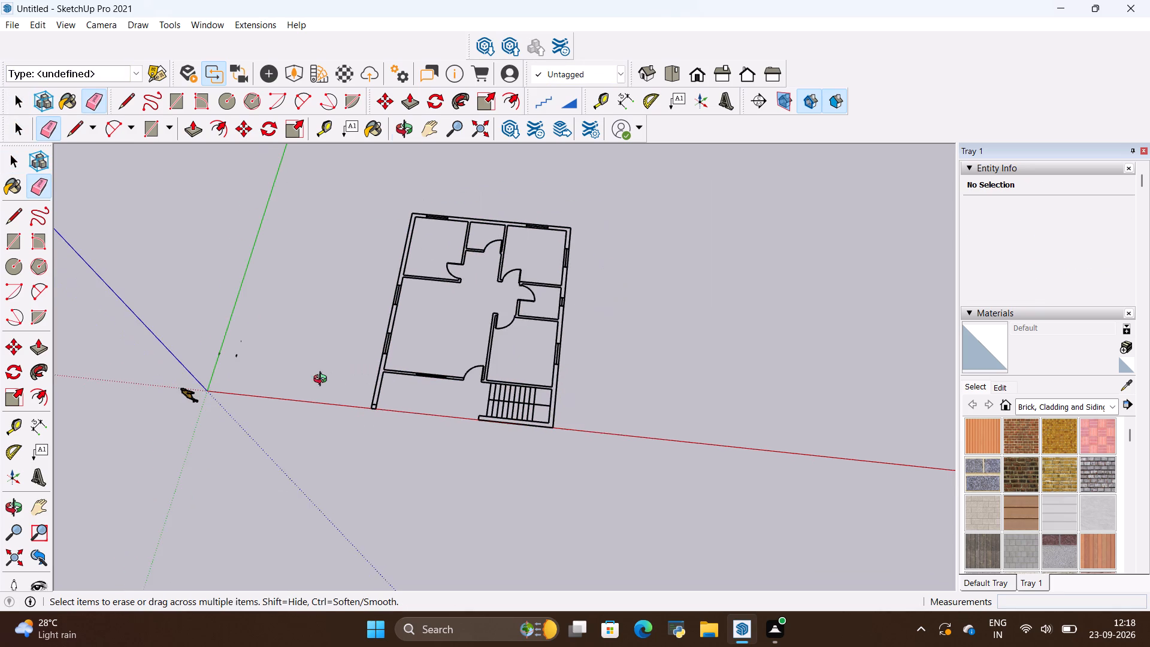
pyautogui.moveTo(323, 380); pyautogui.dragTo(343, 401, button='middle')
pyautogui.press('space')
pyautogui.moveTo(371, 182); pyautogui.dragTo(438, 261)
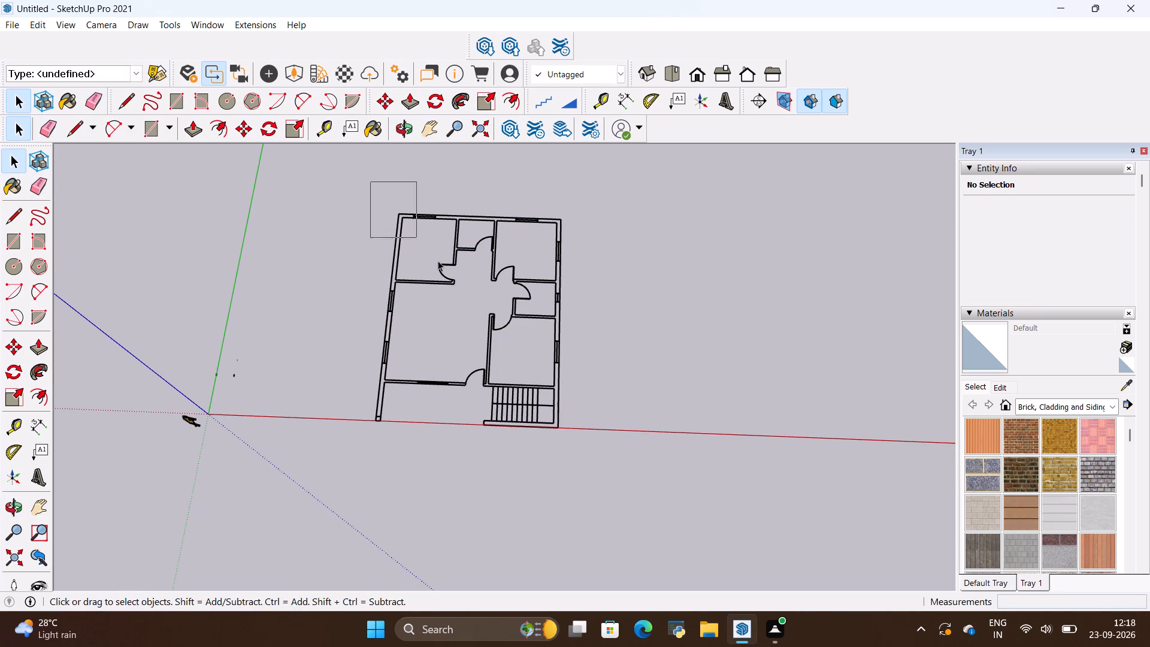
pyautogui.moveTo(438, 261); pyautogui.dragTo(586, 442)
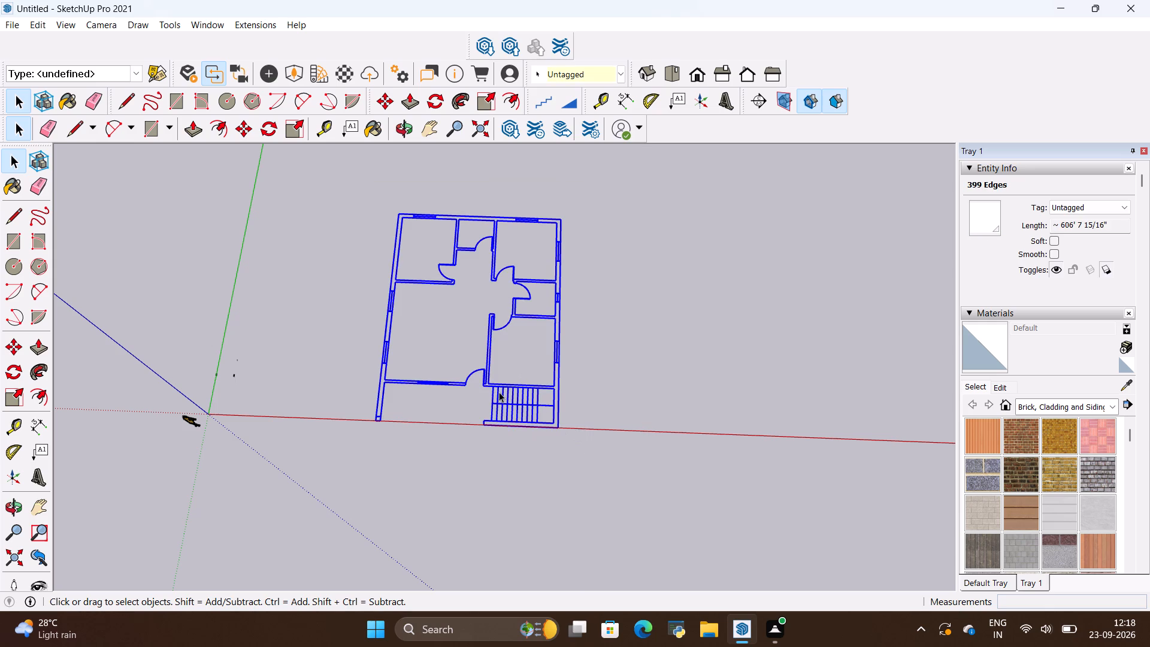
pyautogui.rightClick(499, 392)
pyautogui.click(528, 259)
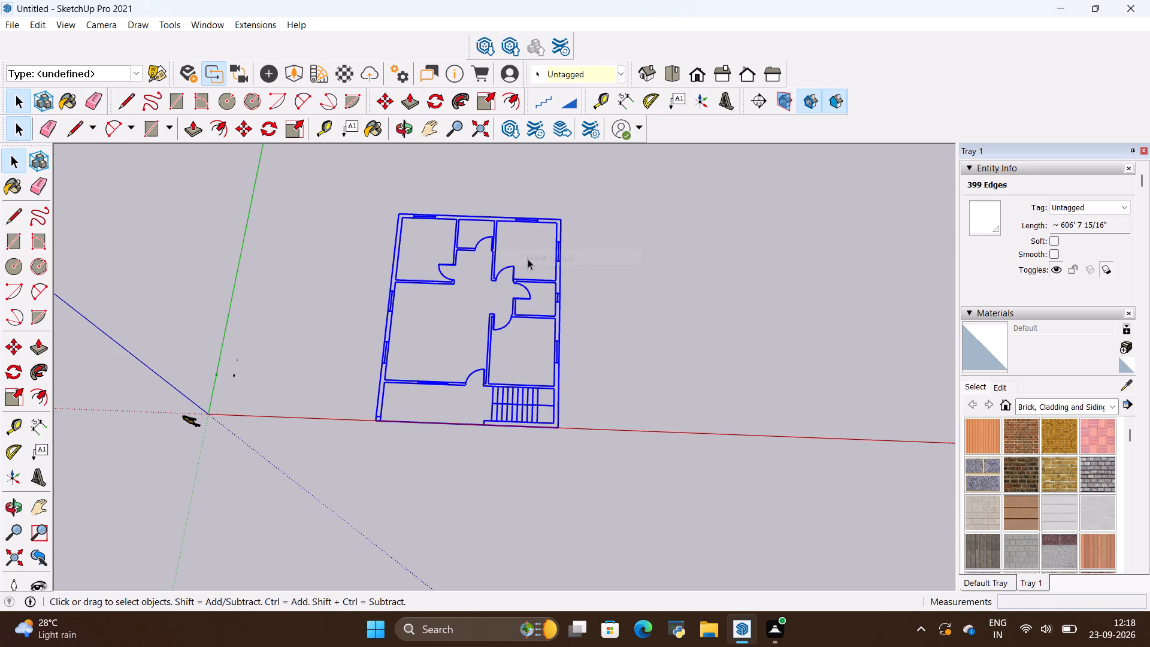
pyautogui.click(367, 292)
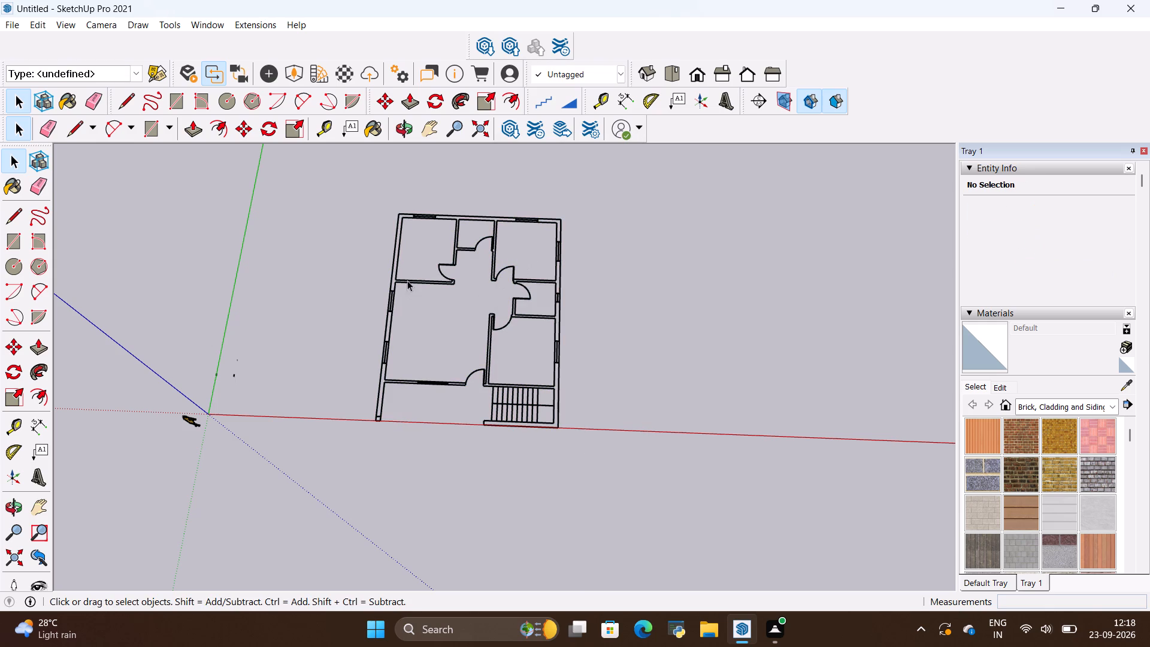
pyautogui.click(403, 280)
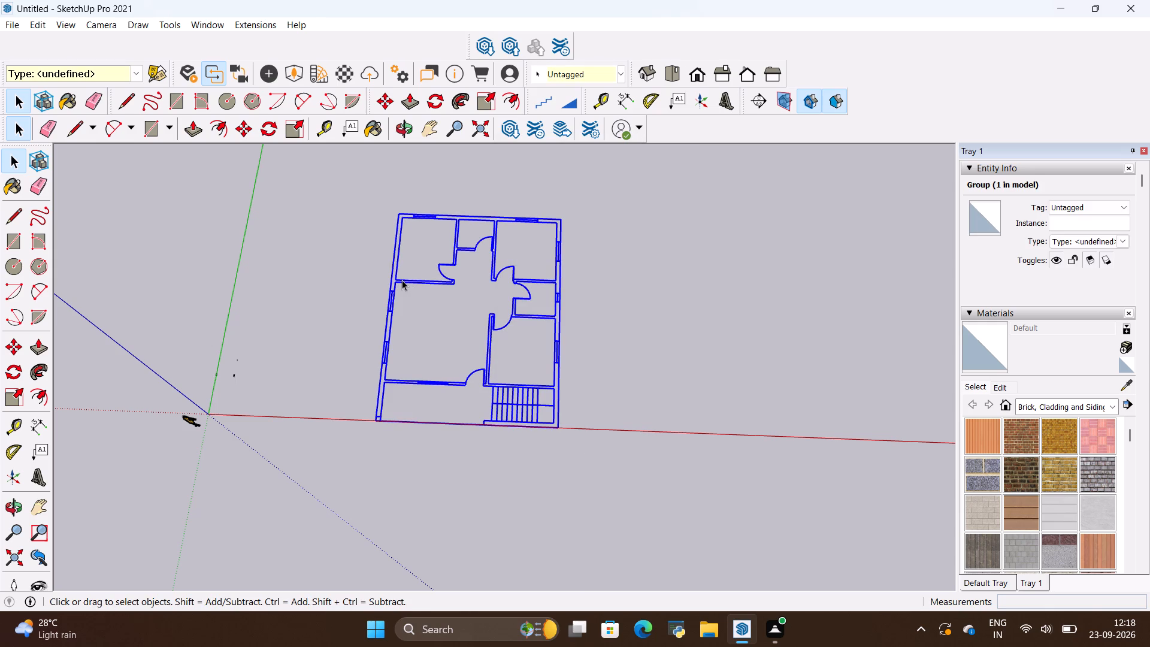
# Draw a rectangle about 14' 11" by 9" over the wall section between the two windows opposite the staircase side.
pyautogui.scroll(5, 403, 211)
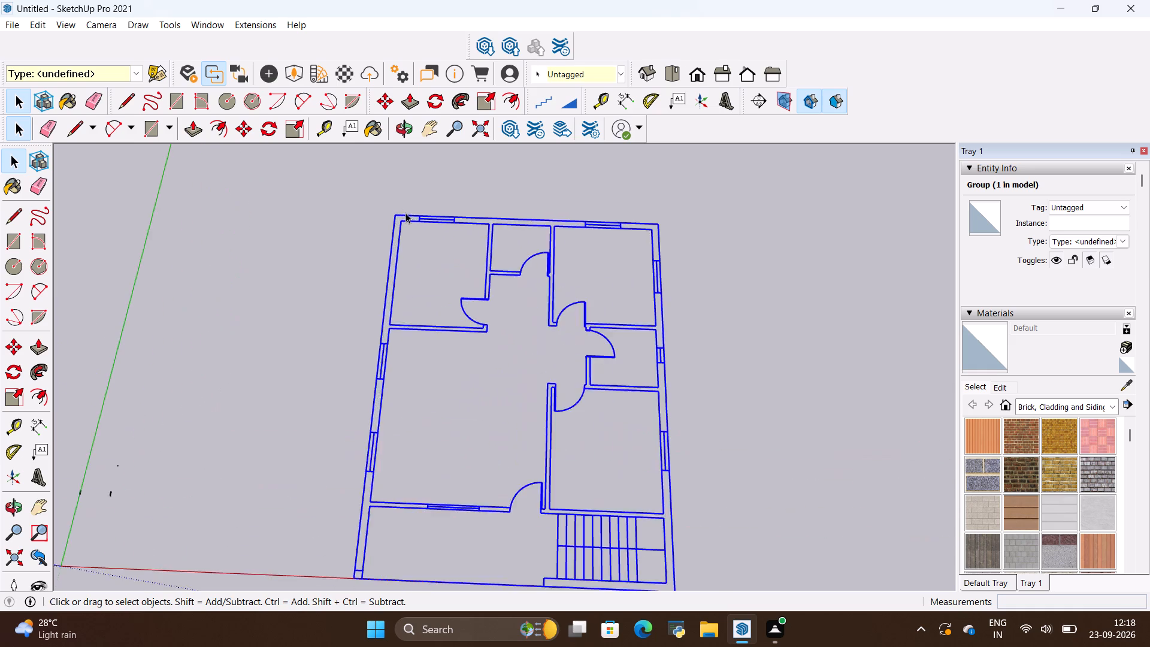
pyautogui.scroll(9, 405, 213)
pyautogui.click(372, 269)
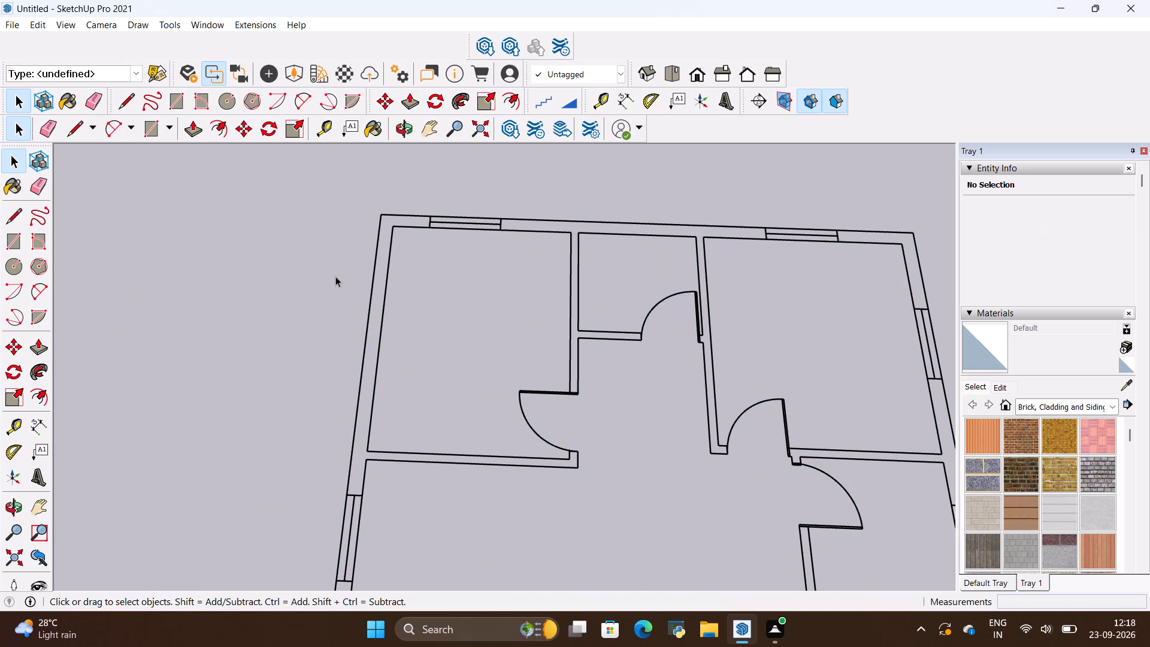
pyautogui.scroll(-1, 375, 264)
pyautogui.scroll(1, 464, 223)
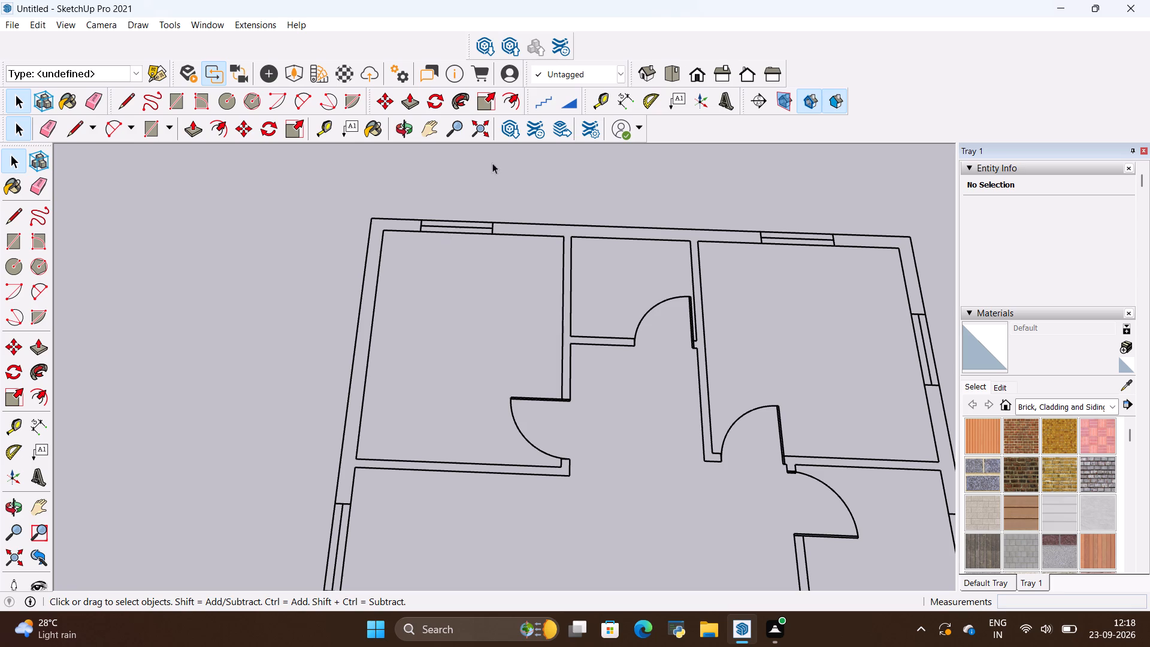
pyautogui.press('r')
pyautogui.scroll(-2, 435, 217)
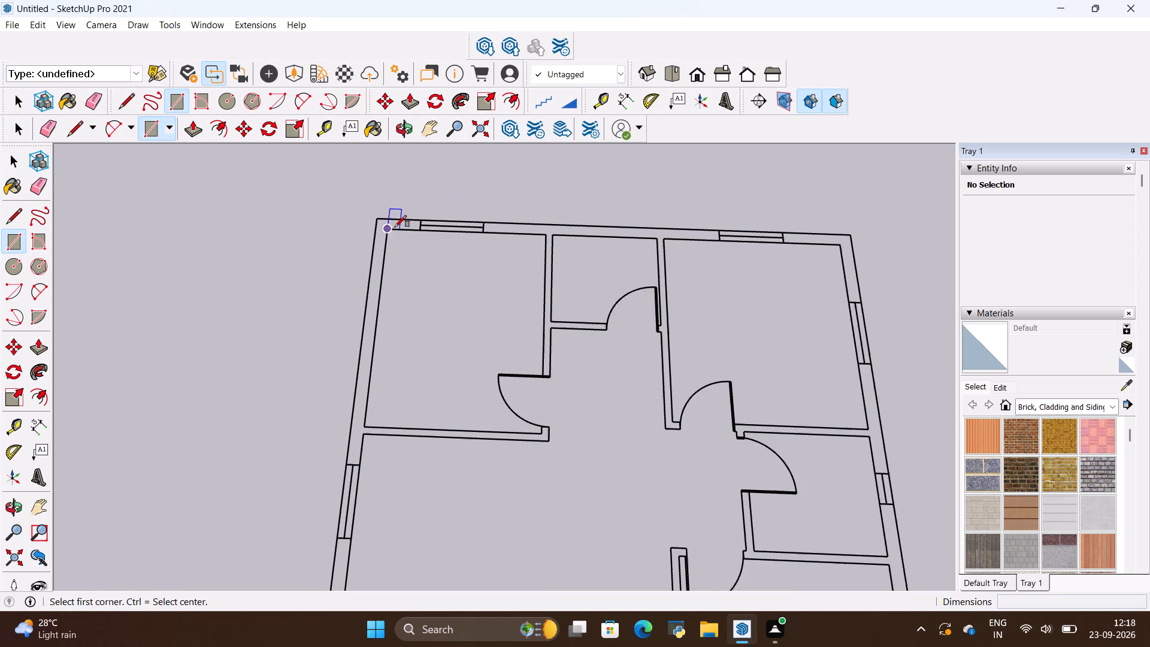
pyautogui.scroll(-3, 395, 227)
pyautogui.scroll(5, 496, 204)
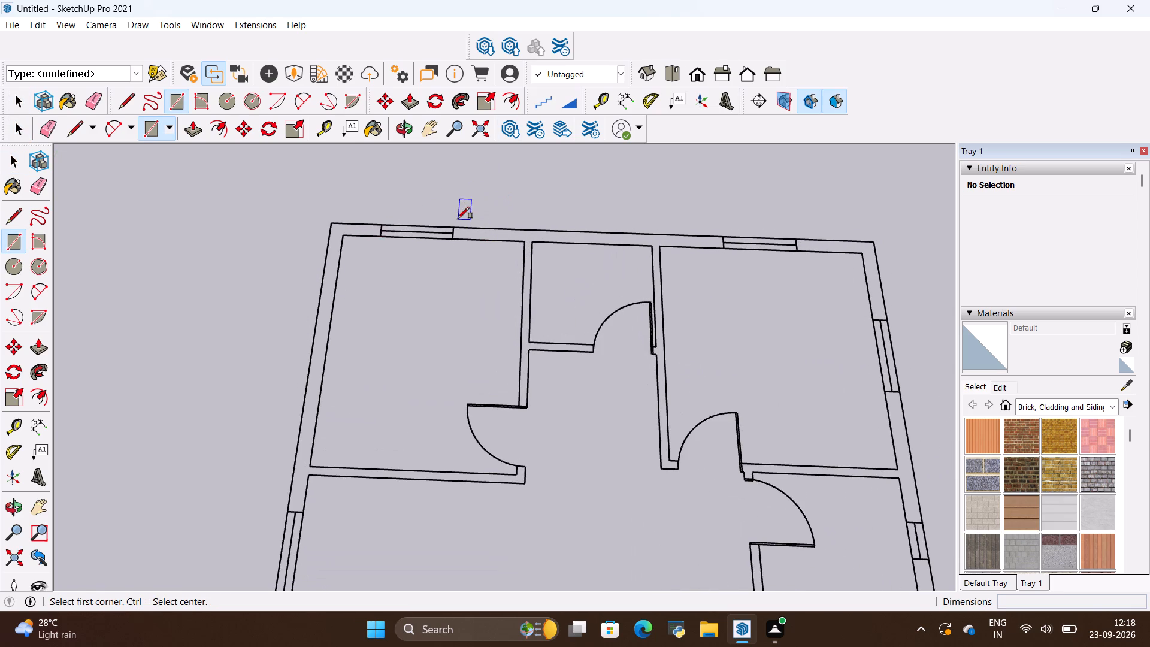
pyautogui.scroll(7, 458, 223)
pyautogui.click(452, 228)
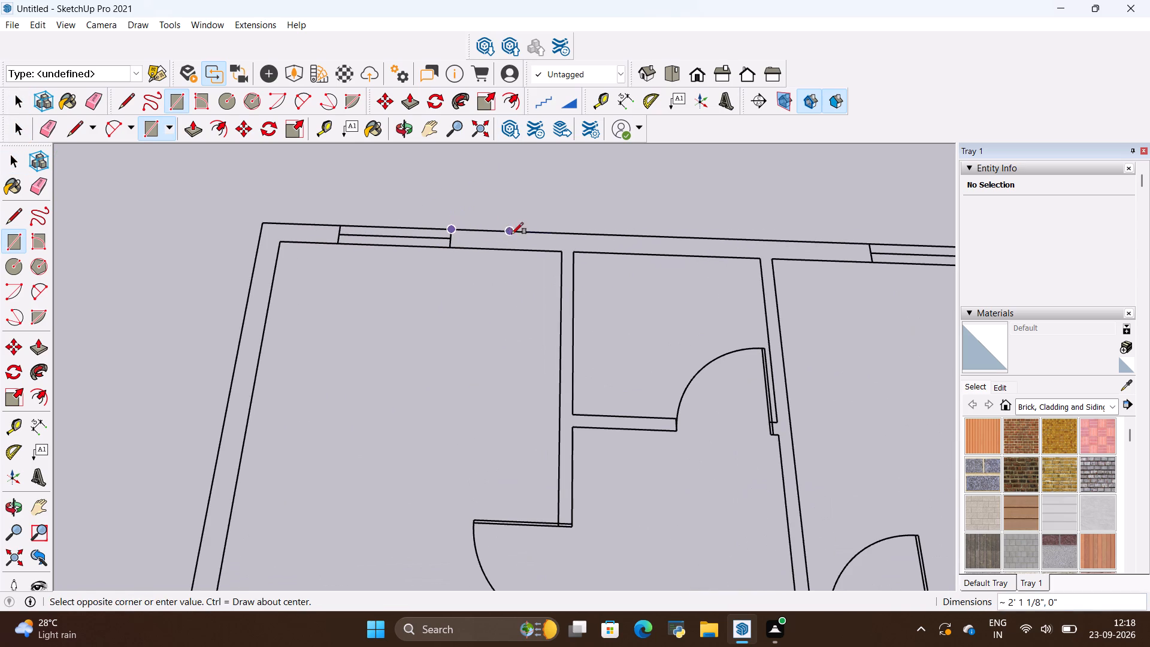
pyautogui.click(867, 260)
# Draw a rectangle over the same wall from the plan's outer corner to the nearest window.
pyautogui.scroll(3, 337, 236)
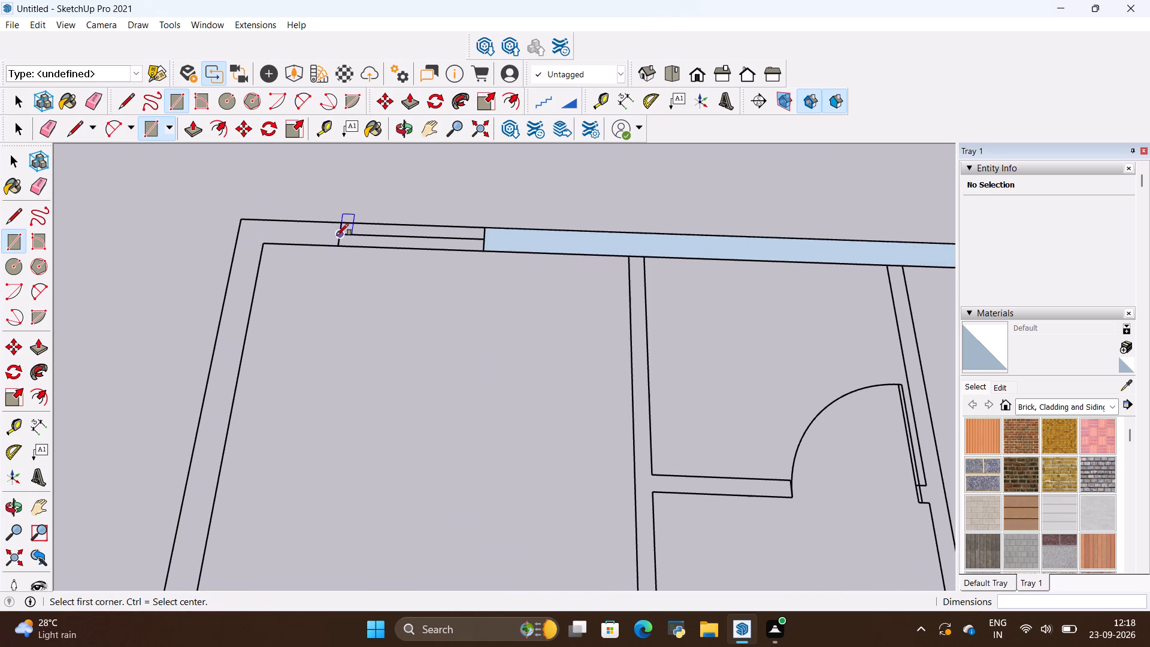
pyautogui.click(244, 218)
pyautogui.click(334, 246)
pyautogui.scroll(-3, 383, 230)
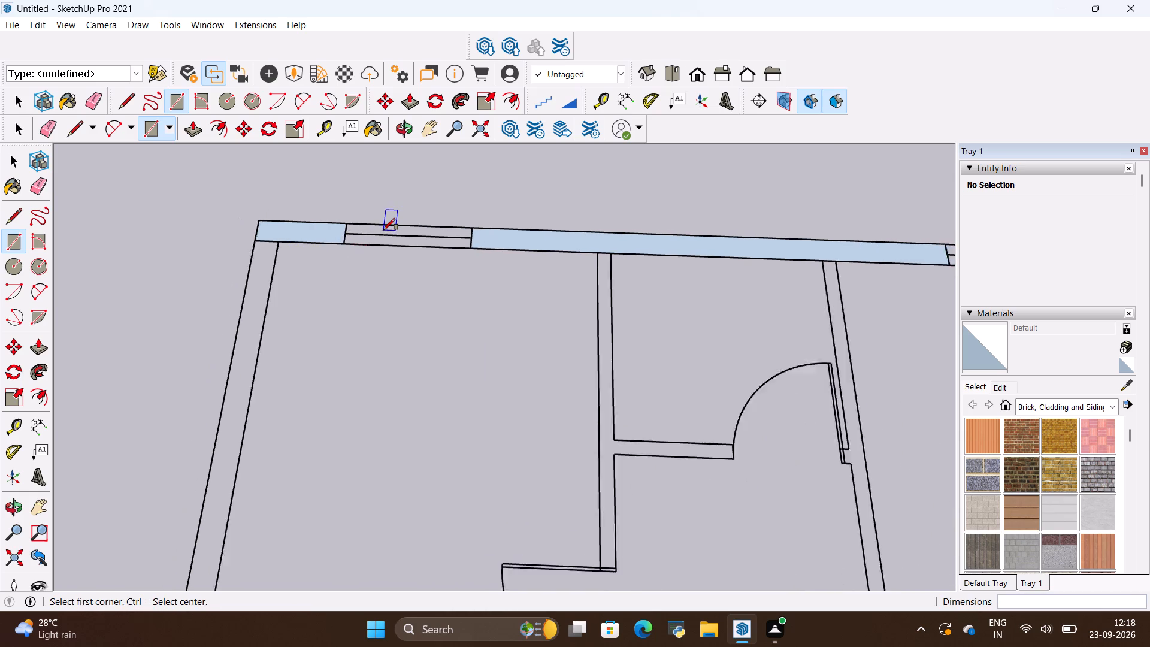
pyautogui.scroll(-6, 383, 230)
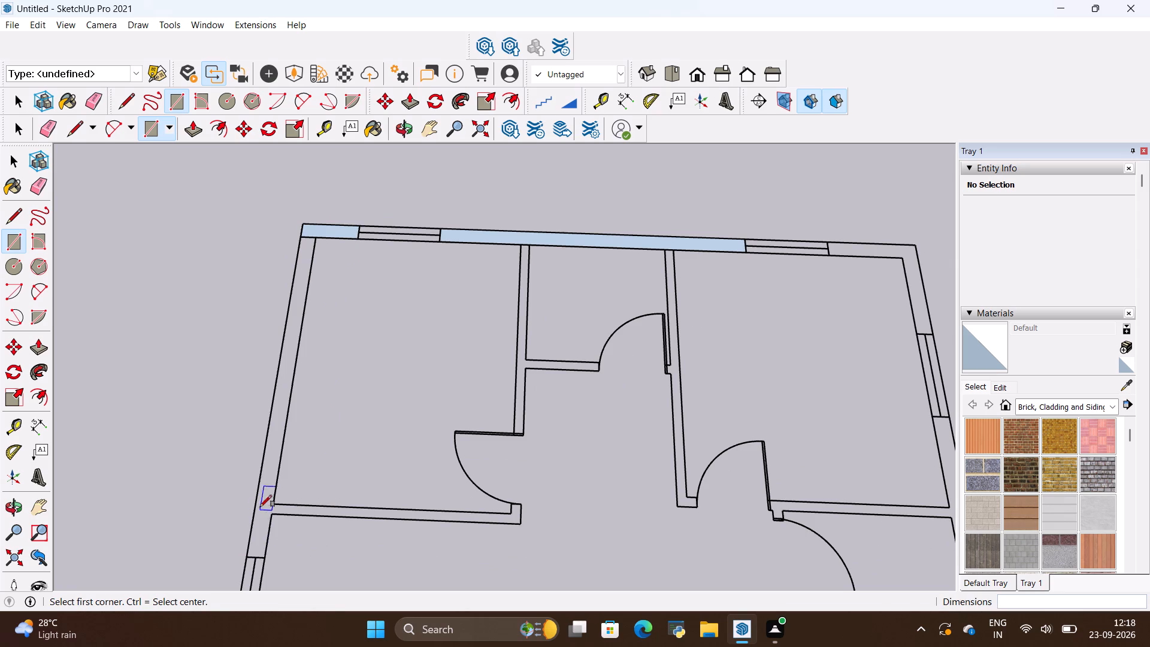
# Draw a rectangle over the adjoining side outer wall, from its window to the first traced corner section.
pyautogui.click(249, 554)
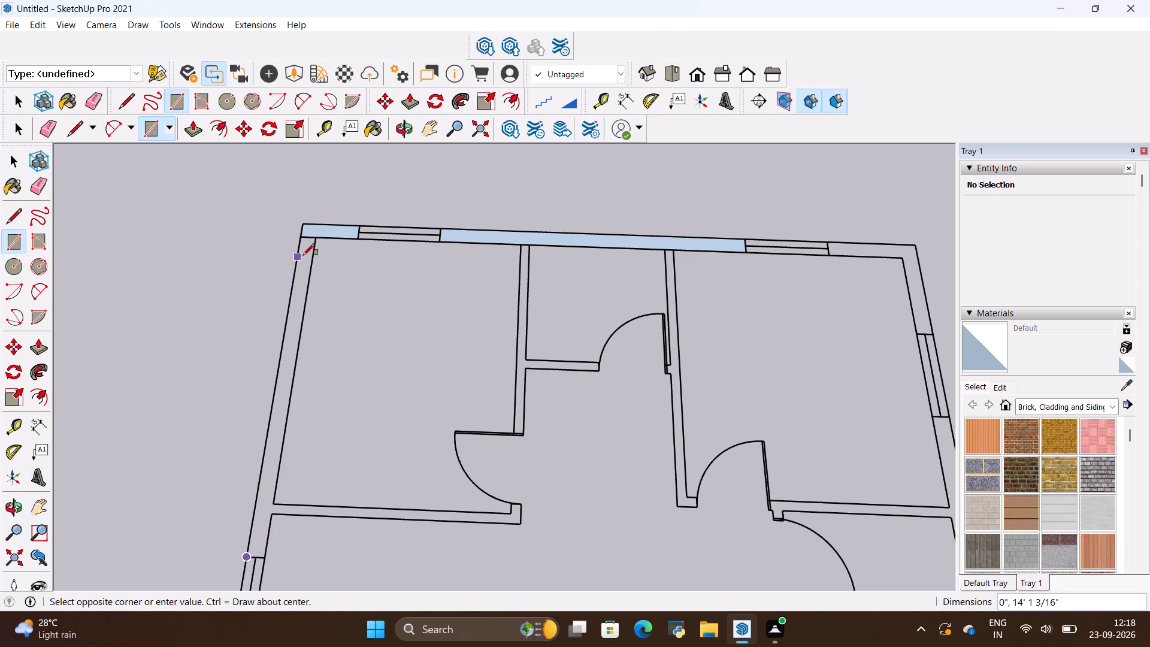
pyautogui.click(317, 243)
# Draw a 10' 5 1/2" by 5" rectangle over the corner room's interior wall that runs from the traced side wall to its door.
pyautogui.scroll(2, 293, 550)
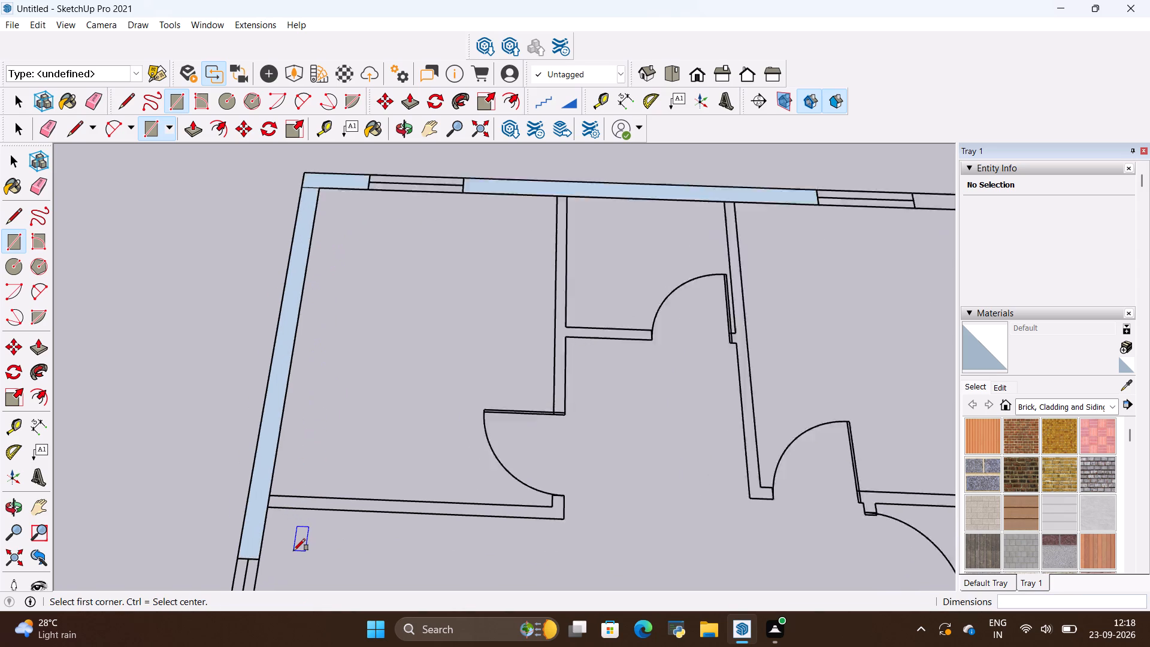
pyautogui.scroll(5, 293, 551)
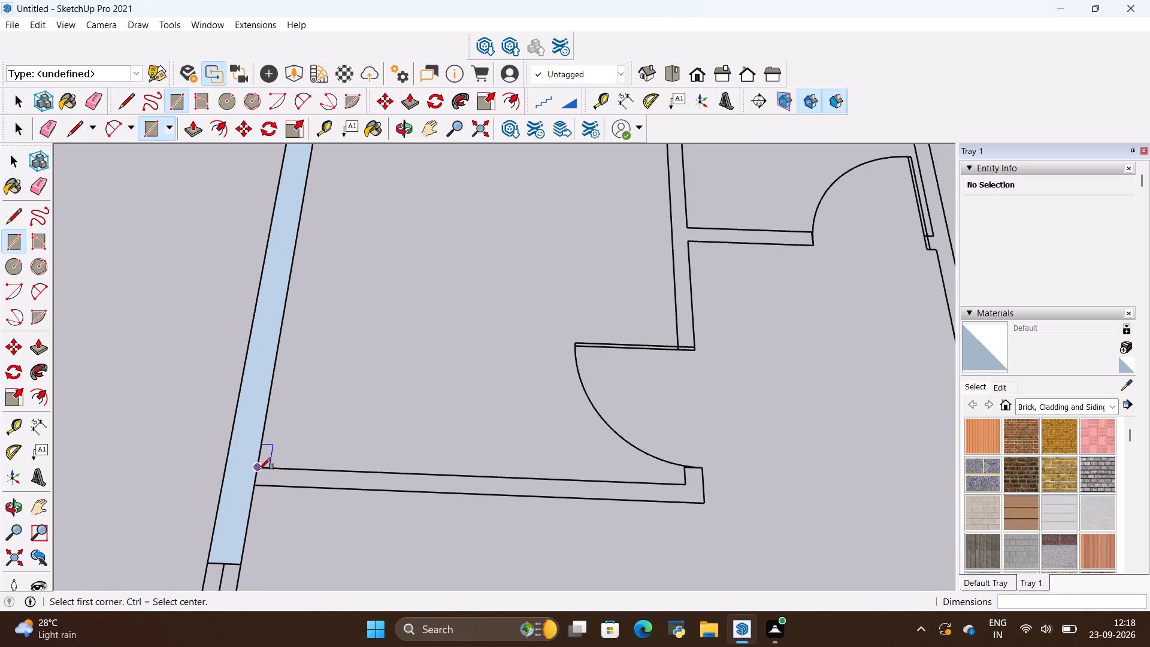
pyautogui.click(259, 470)
pyautogui.click(704, 503)
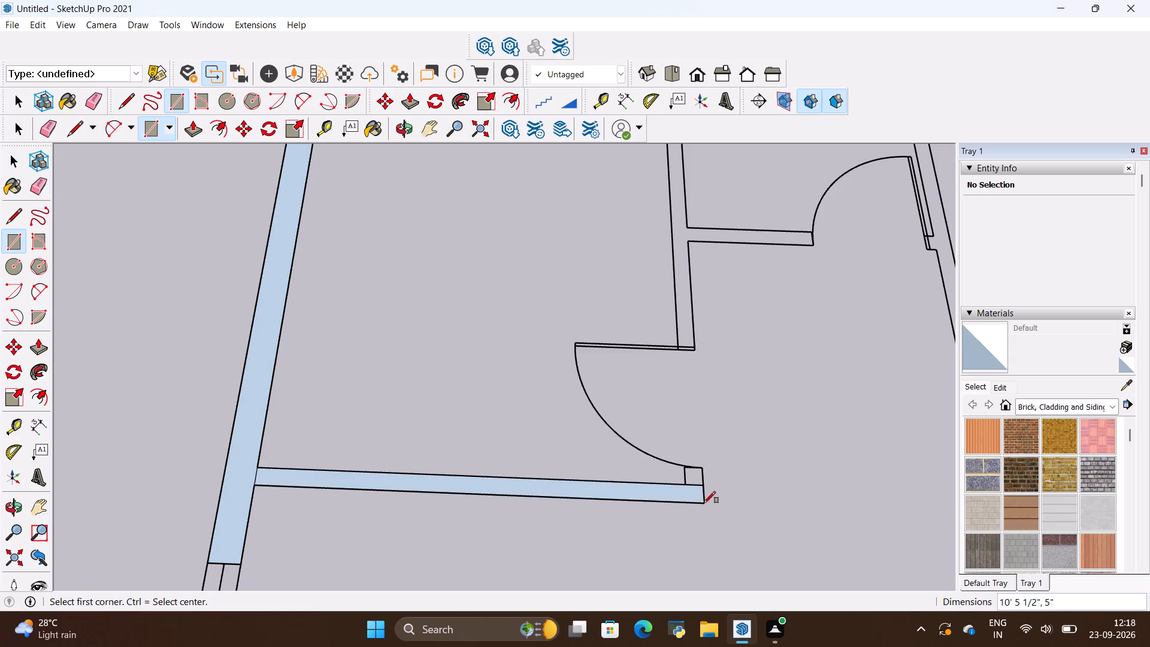
# Draw a 5" by 5" rectangle over the short door jamb at the end of that interior wall.
pyautogui.scroll(8, 700, 495)
pyautogui.click(667, 473)
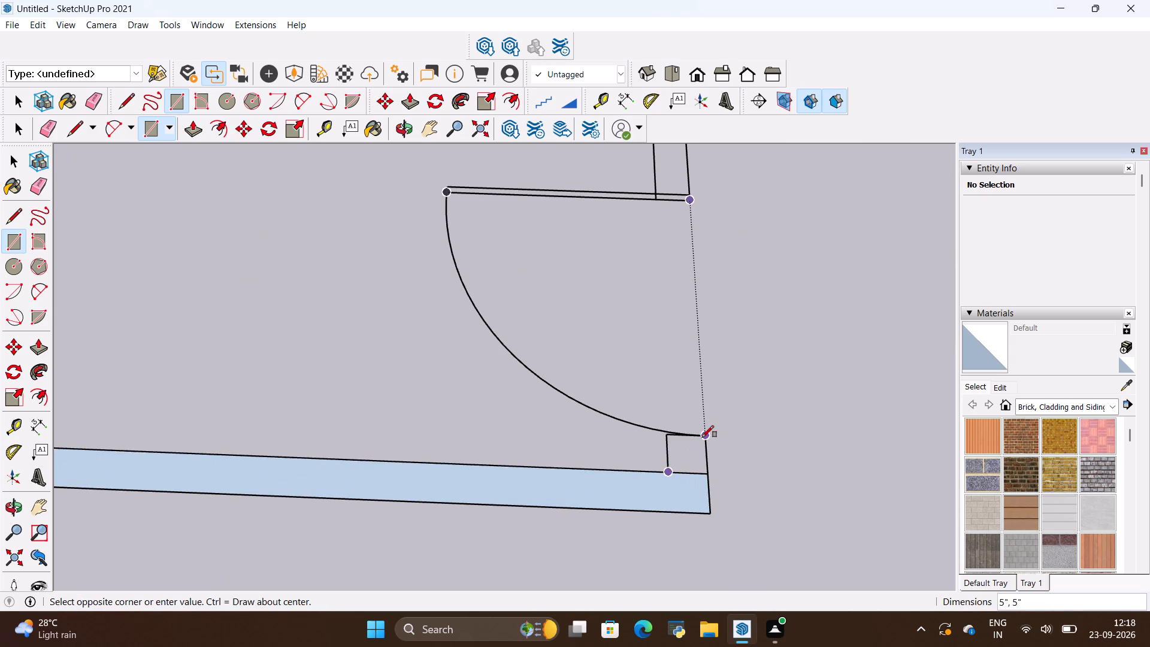
pyautogui.click(702, 437)
# Draw a 5" wide rectangle over the corner room's partition wall, from the windowed outer wall to the far side of the door leaf.
pyautogui.scroll(-9, 497, 513)
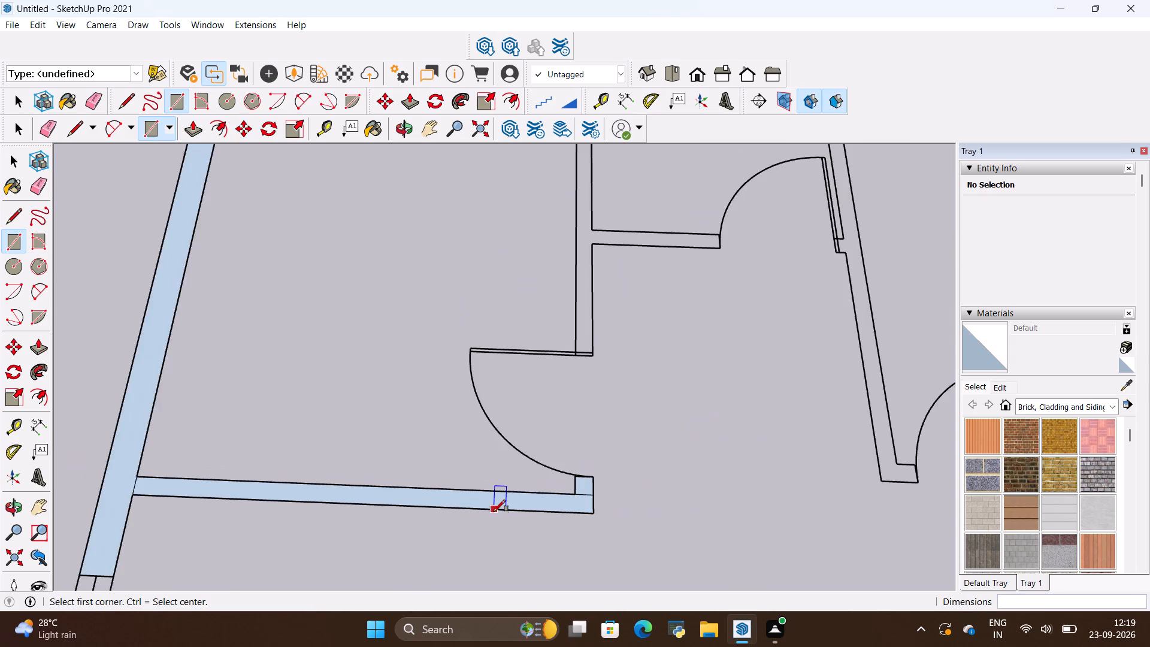
pyautogui.scroll(-7, 494, 512)
pyautogui.scroll(2, 568, 199)
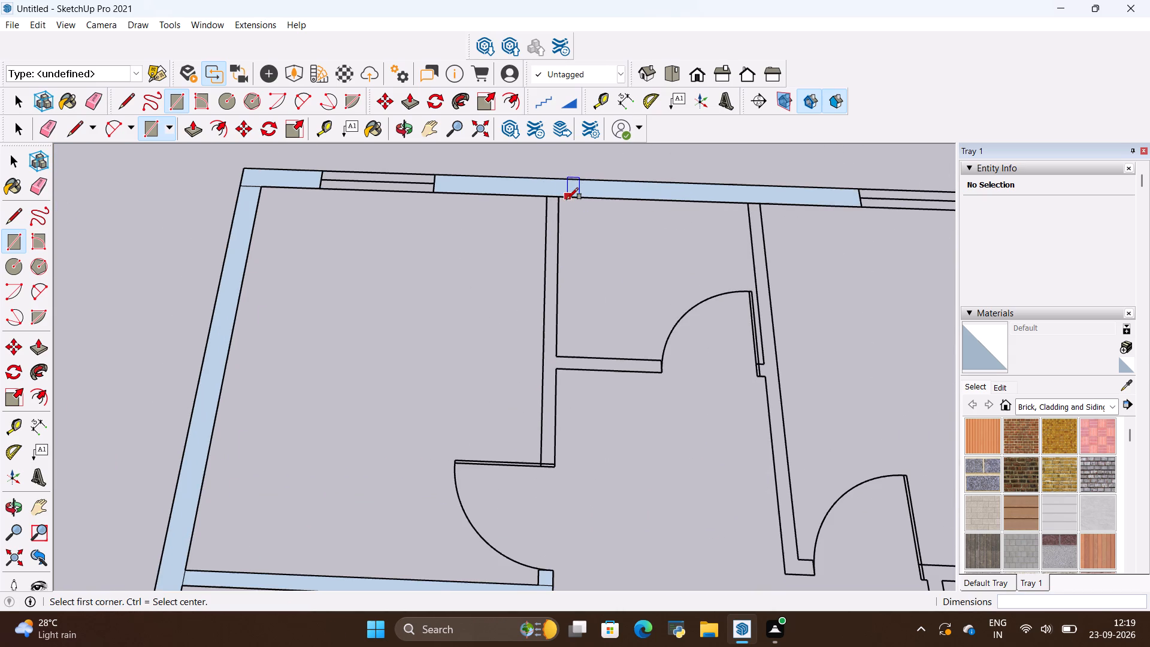
pyautogui.click(567, 199)
pyautogui.scroll(11, 537, 464)
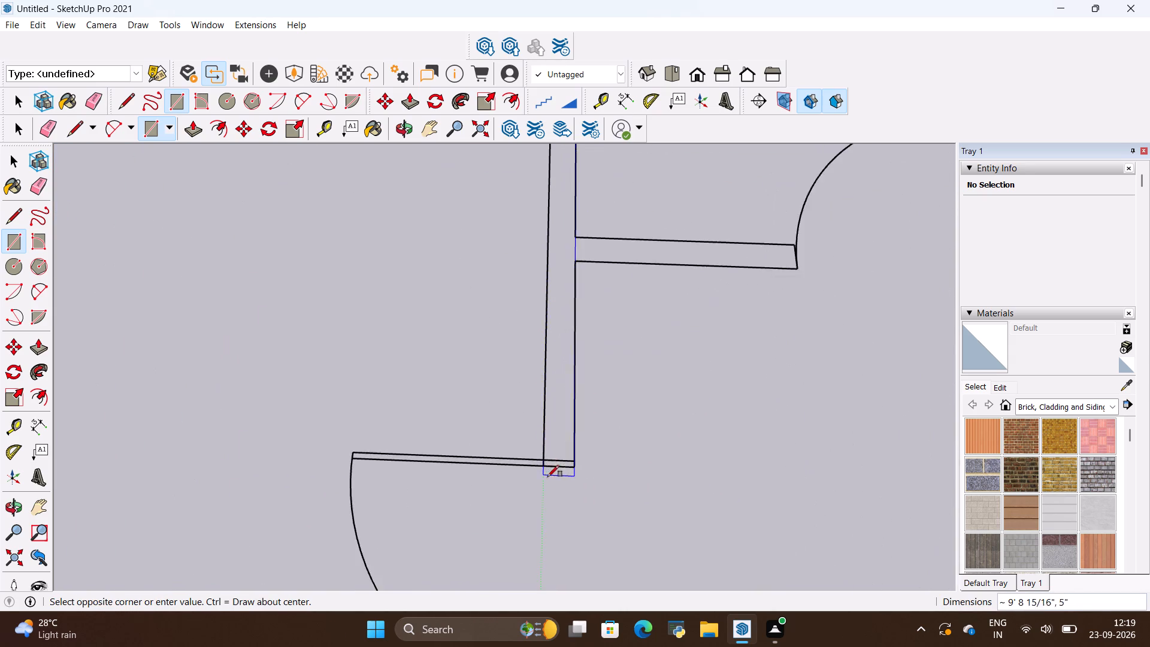
pyautogui.scroll(9, 547, 477)
pyautogui.click(538, 458)
# Draw a 3' 4" by 5" rectangle over the short wall branching from that partition to the small middle room's door.
pyautogui.scroll(-4, 479, 514)
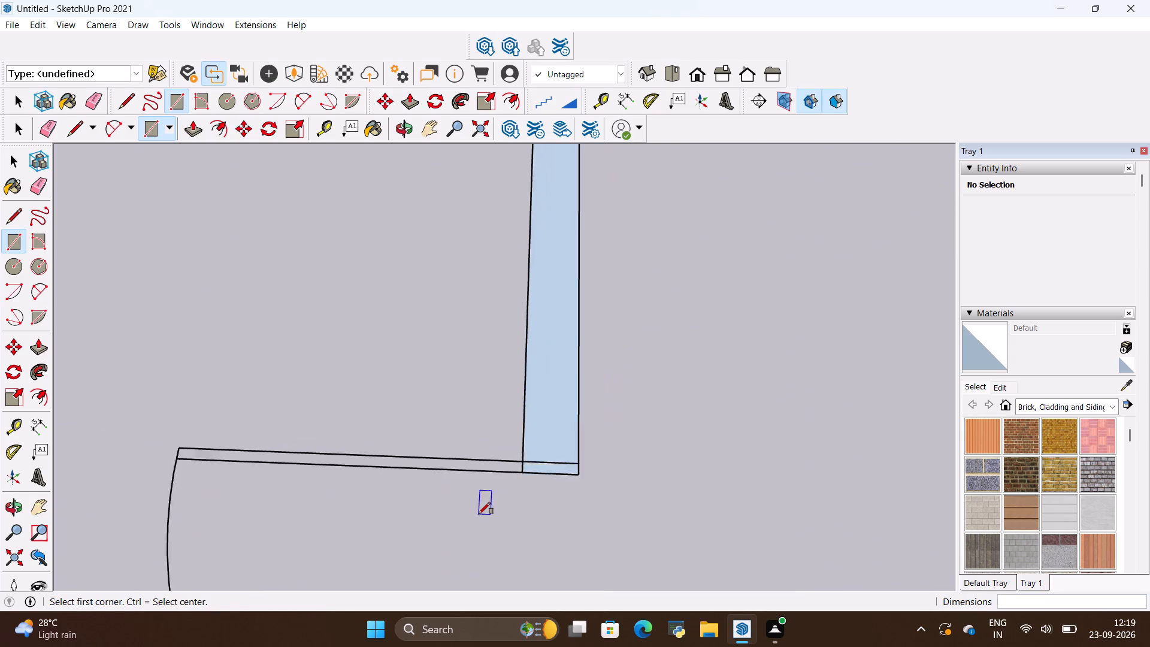
pyautogui.scroll(-13, 479, 514)
pyautogui.scroll(5, 522, 288)
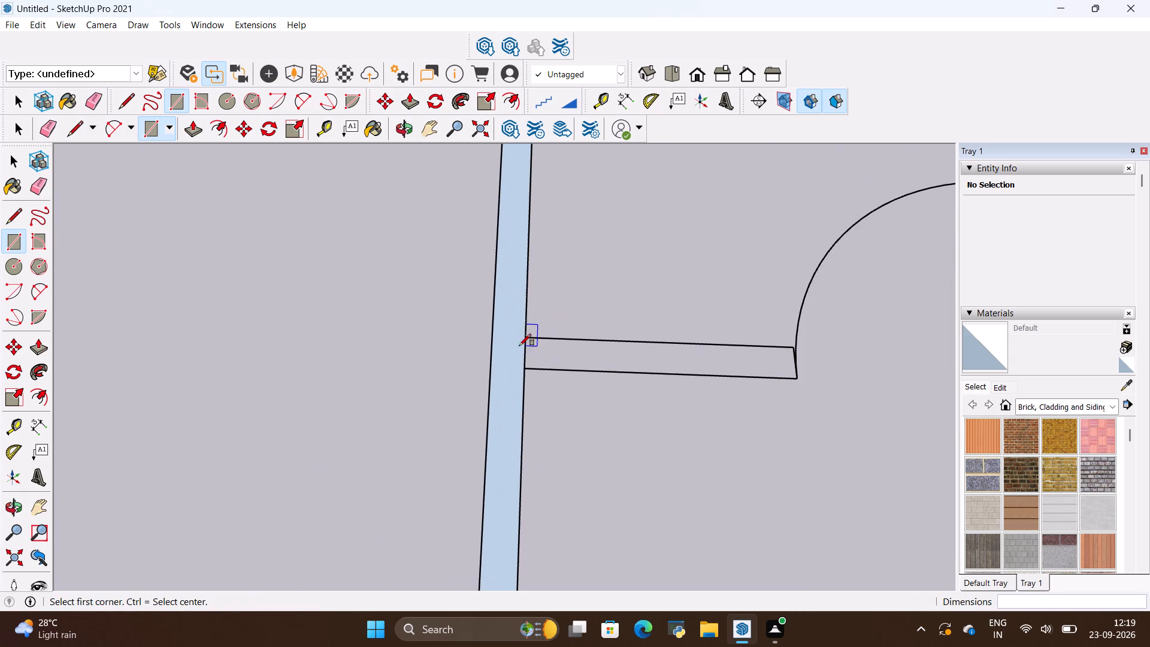
pyautogui.click(524, 340)
pyautogui.click(791, 378)
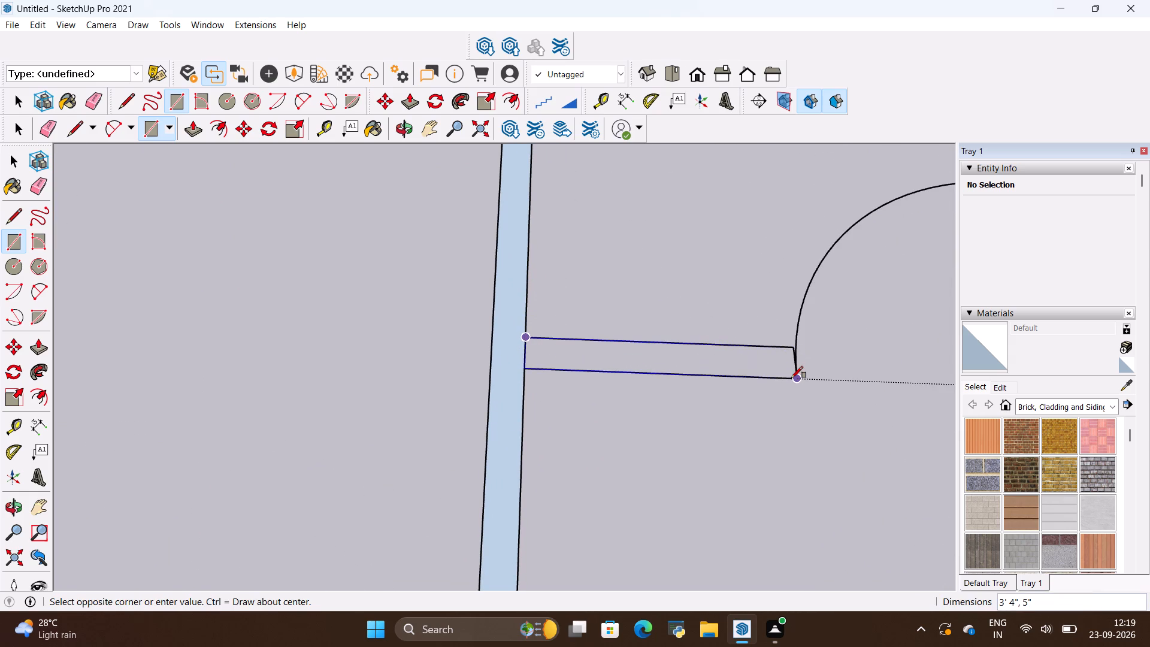
# Draw a 12' 5 1/2" by 5" rectangle over the long partition on the other side of the small middle room.
pyautogui.scroll(-11, 397, 449)
pyautogui.scroll(7, 371, 526)
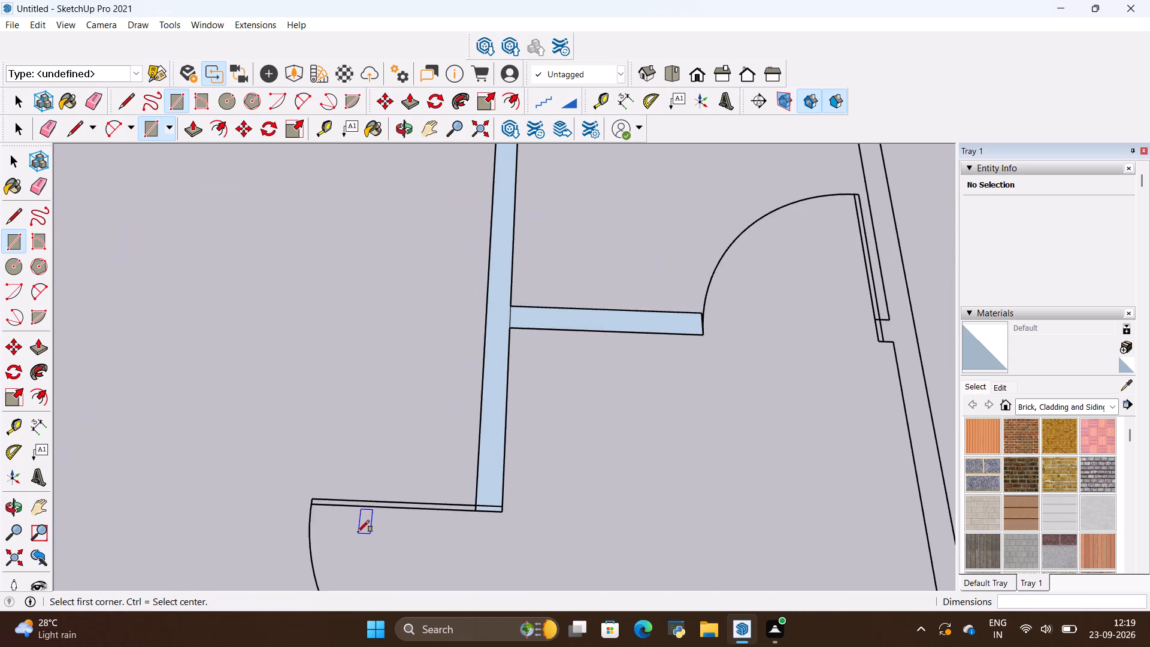
pyautogui.scroll(-11, 293, 469)
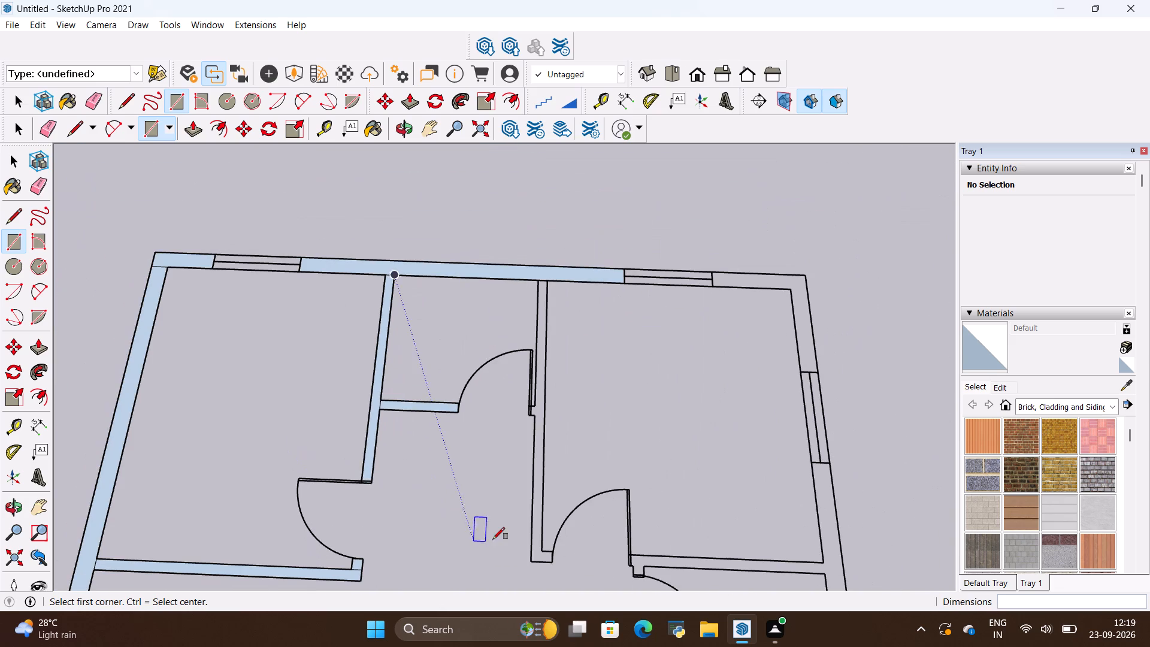
pyautogui.scroll(3, 567, 575)
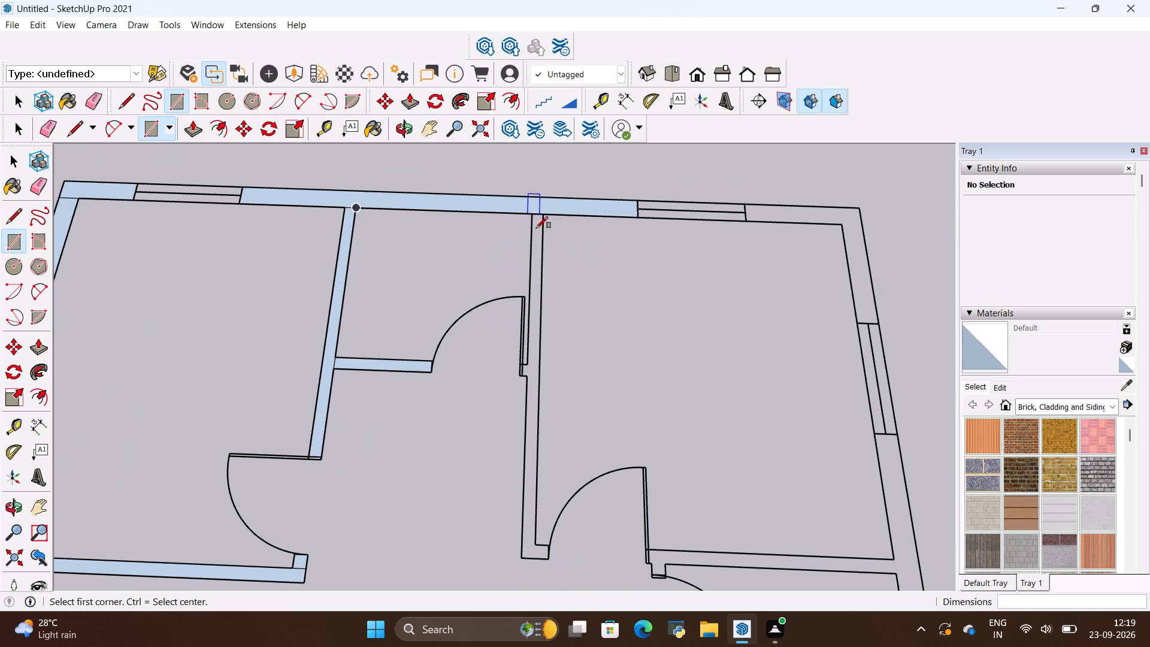
pyautogui.scroll(7, 541, 229)
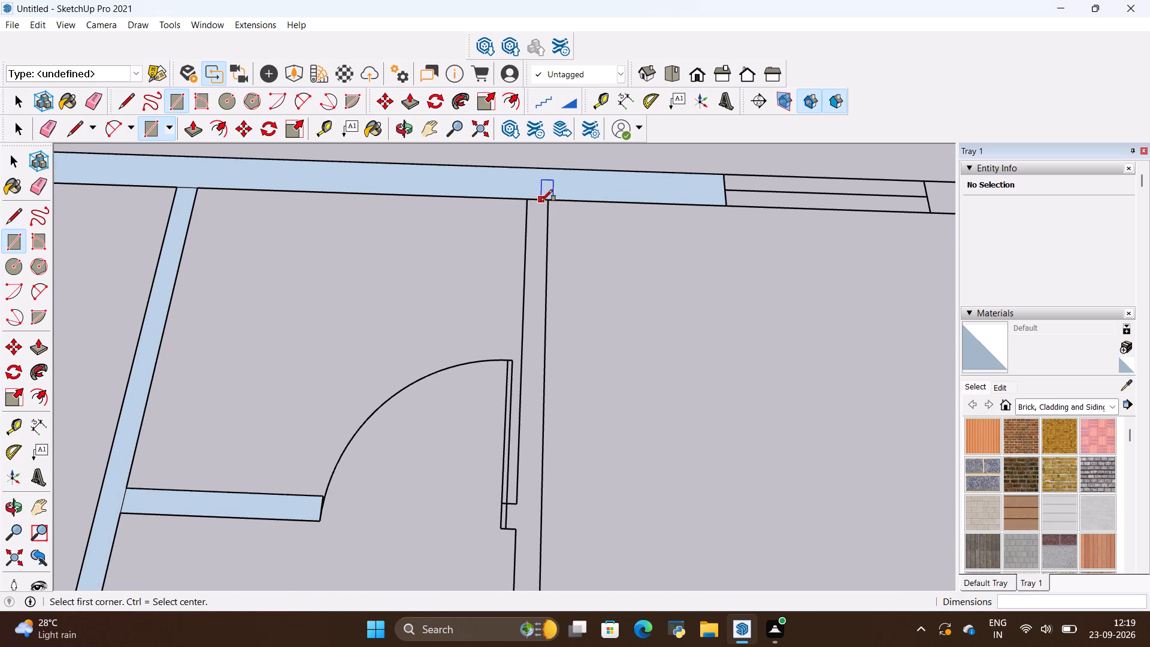
pyautogui.click(546, 201)
pyautogui.scroll(-16, 504, 339)
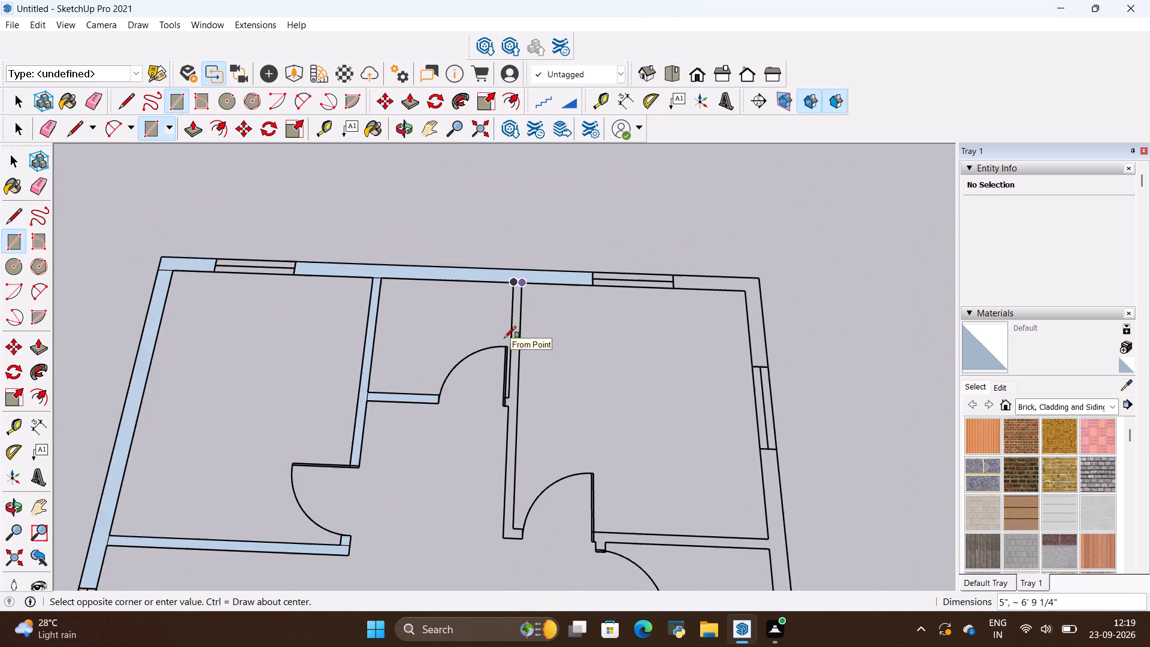
pyautogui.scroll(11, 526, 539)
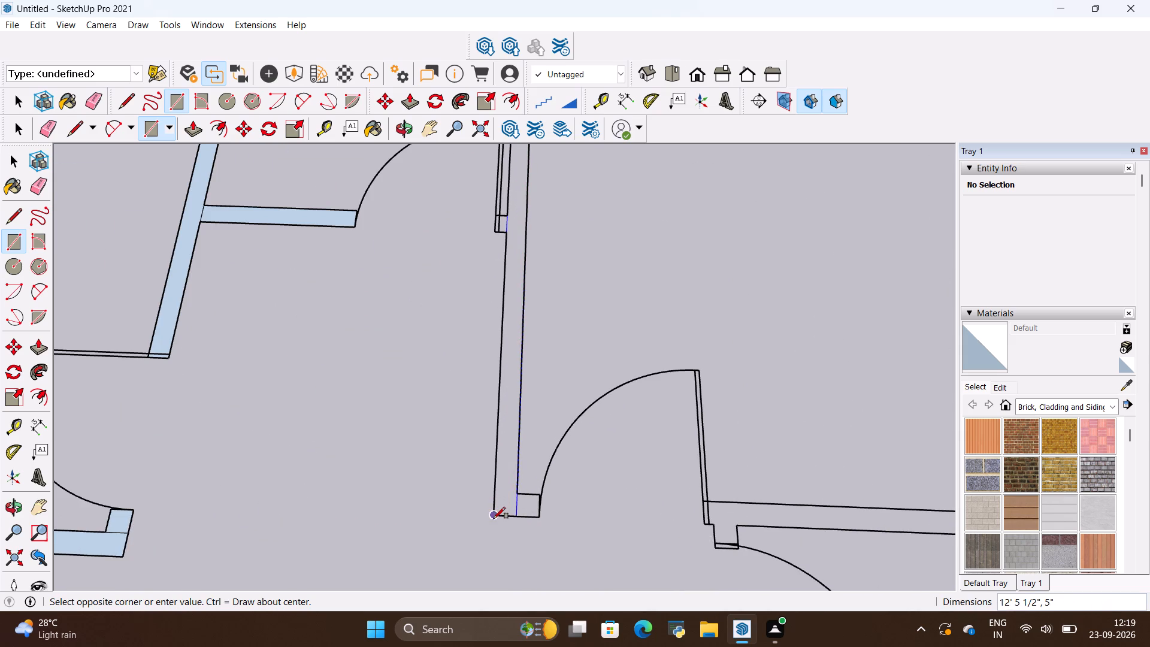
pyautogui.click(494, 519)
# Draw a 5" by 5" rectangle over the door jamb at the free end of the long partition.
pyautogui.scroll(14, 526, 530)
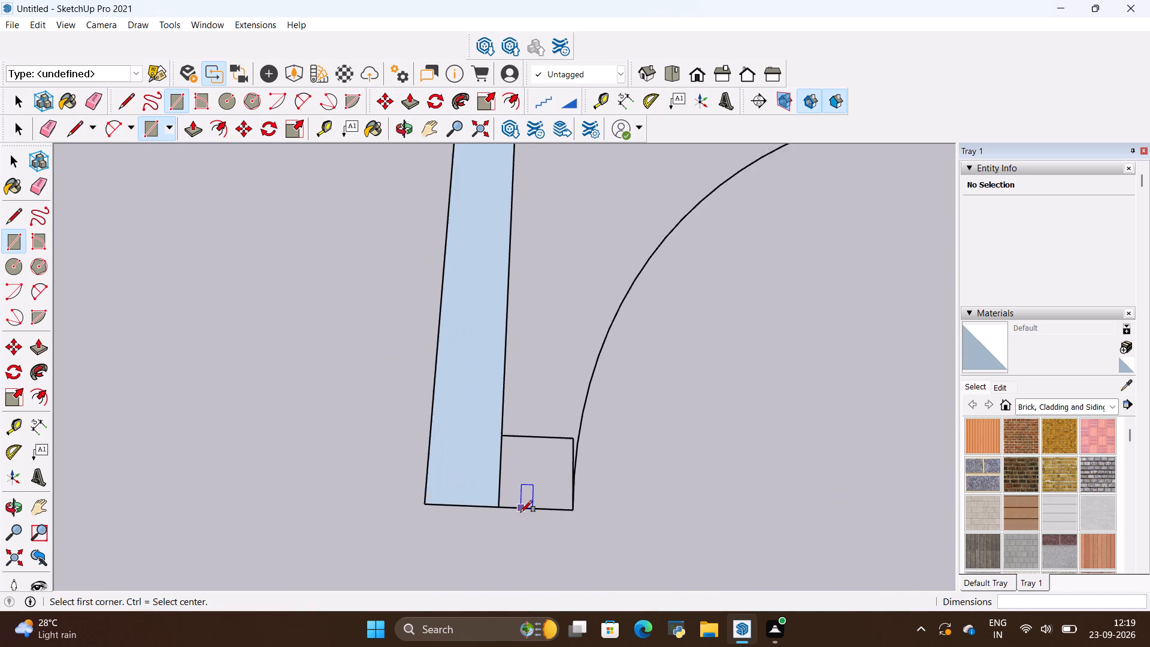
pyautogui.scroll(1, 520, 512)
pyautogui.click(500, 509)
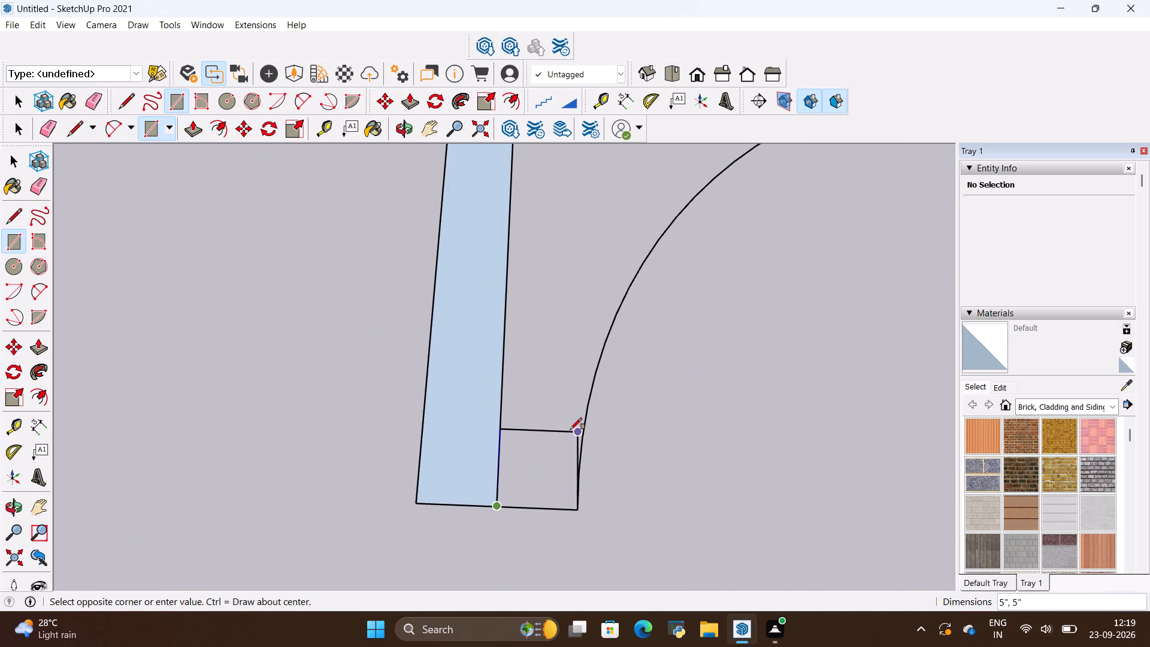
pyautogui.click(570, 428)
# Draw a 5" by 2" rectangle over the jamb on the long partition beside the small middle room's door leaf.
pyautogui.scroll(-10, 470, 465)
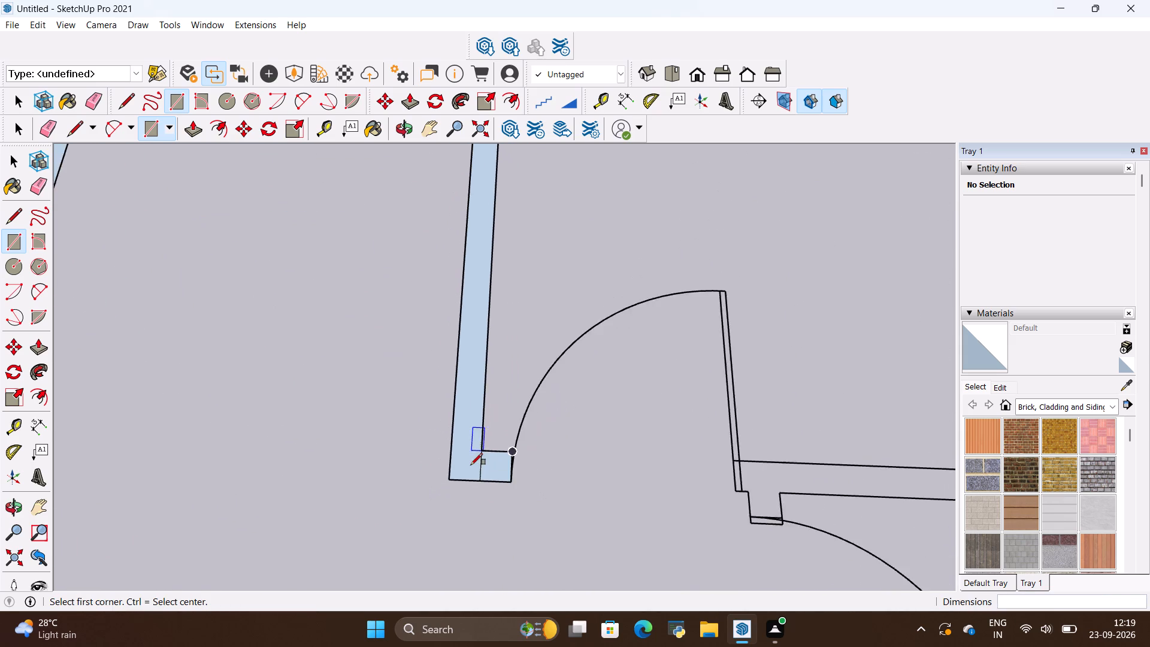
pyautogui.scroll(-9, 471, 465)
pyautogui.scroll(7, 462, 307)
pyautogui.scroll(17, 483, 289)
pyautogui.scroll(2, 467, 234)
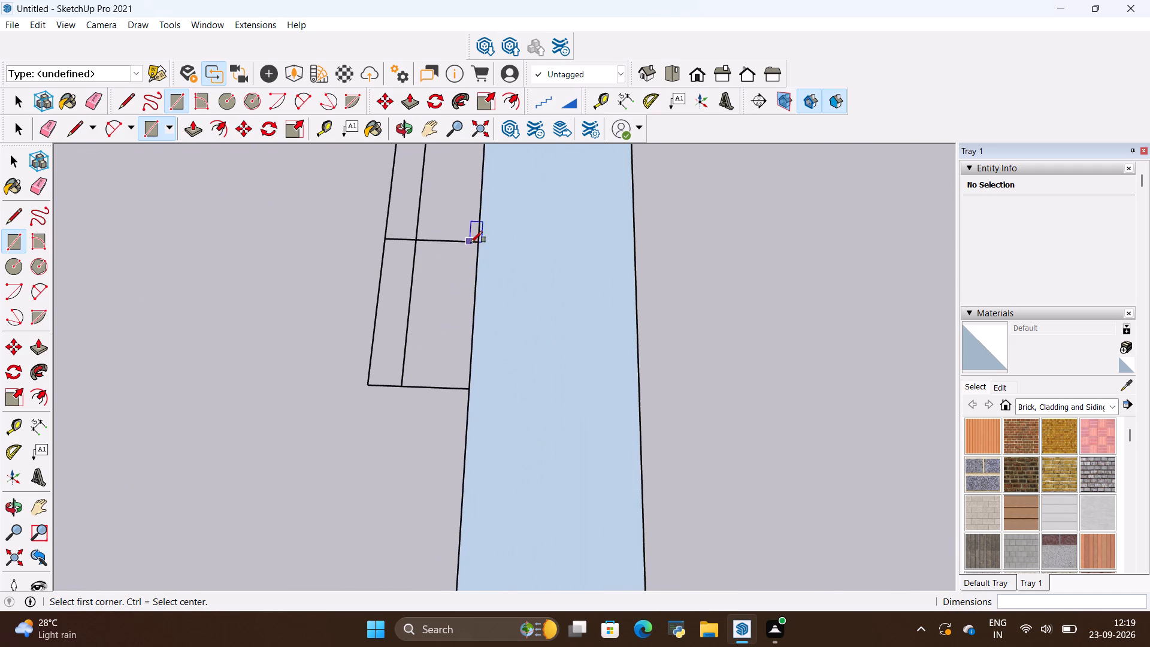
pyautogui.scroll(-5, 526, 376)
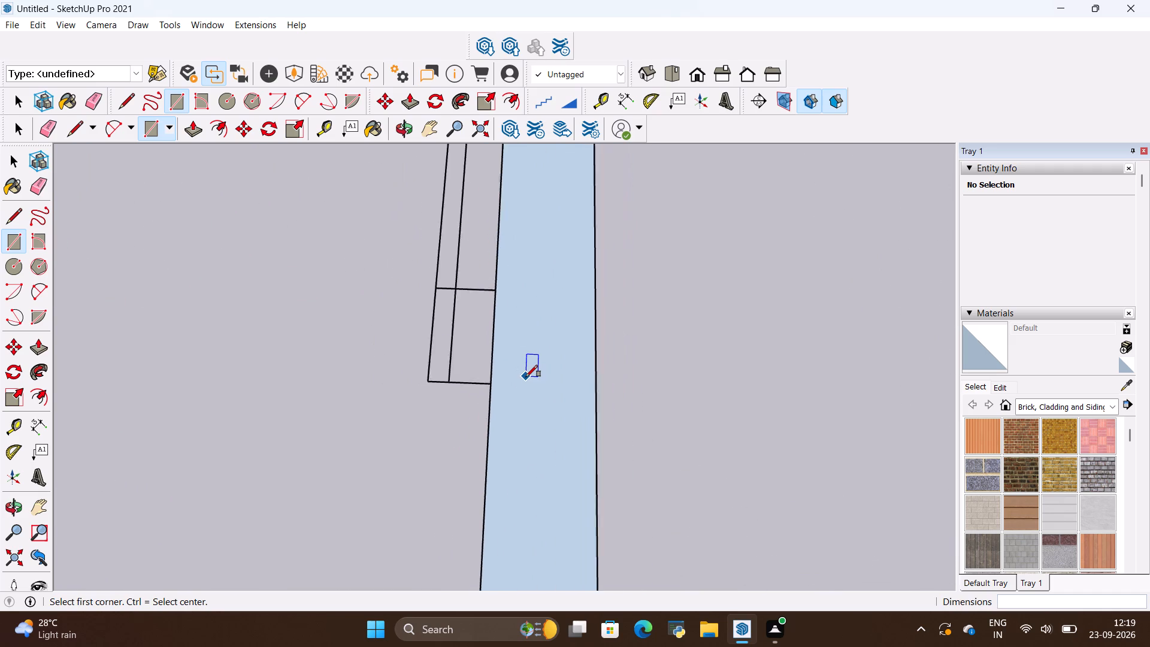
pyautogui.scroll(-12, 526, 377)
pyautogui.scroll(11, 537, 320)
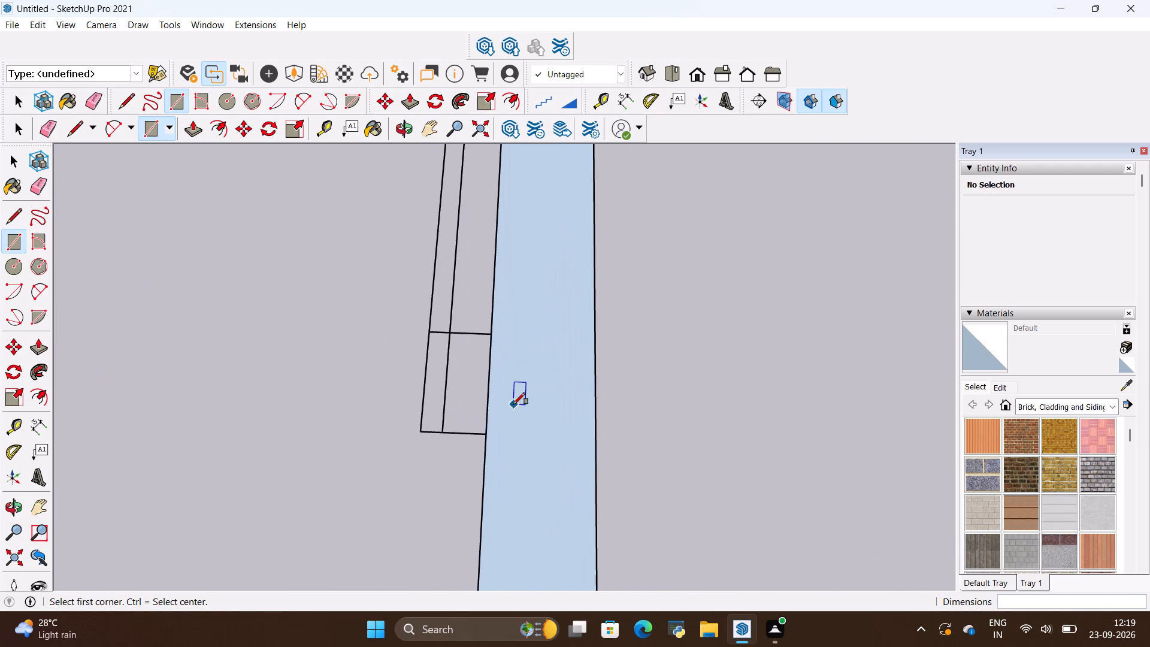
pyautogui.scroll(2, 513, 404)
pyautogui.click(483, 442)
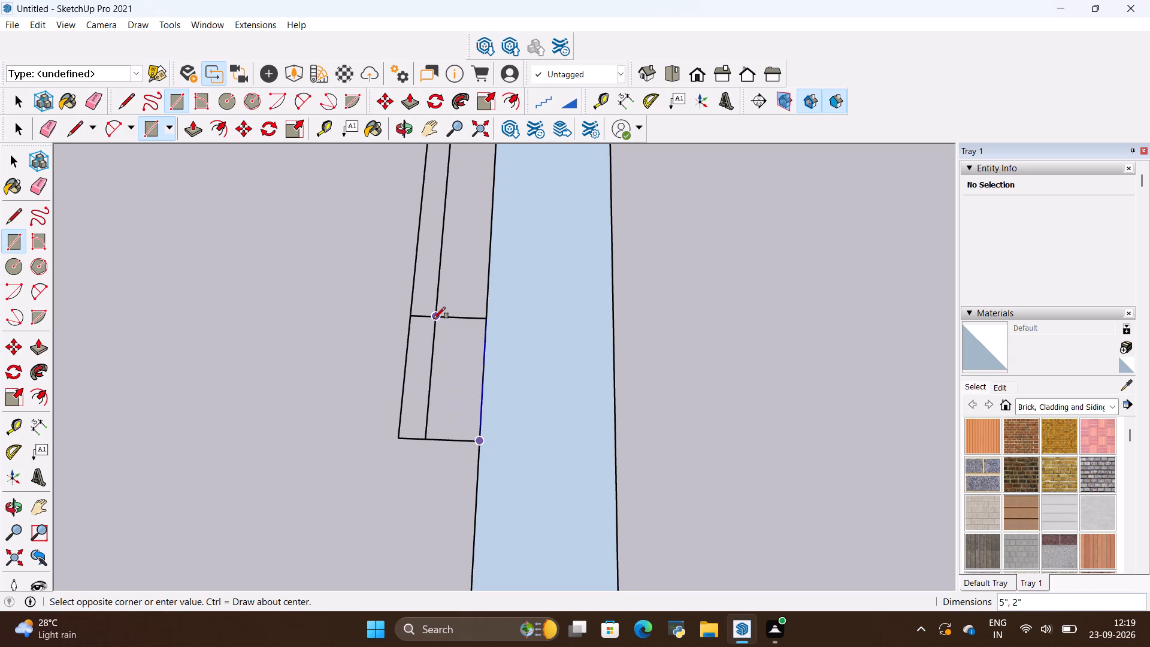
pyautogui.click(434, 319)
# Draw a 4' 3 1/4" by 9" rectangle over the outer wall from the second window to the opposite outer corner.
pyautogui.scroll(-5, 344, 432)
pyautogui.scroll(-19, 304, 415)
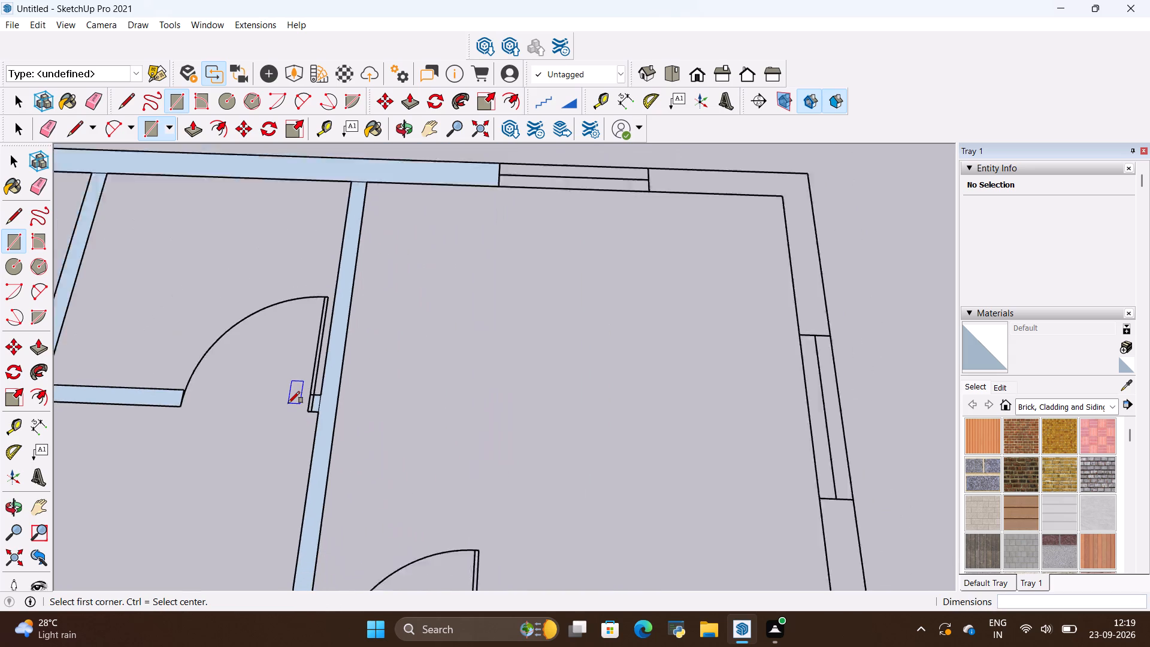
pyautogui.scroll(-5, 288, 403)
pyautogui.scroll(6, 541, 270)
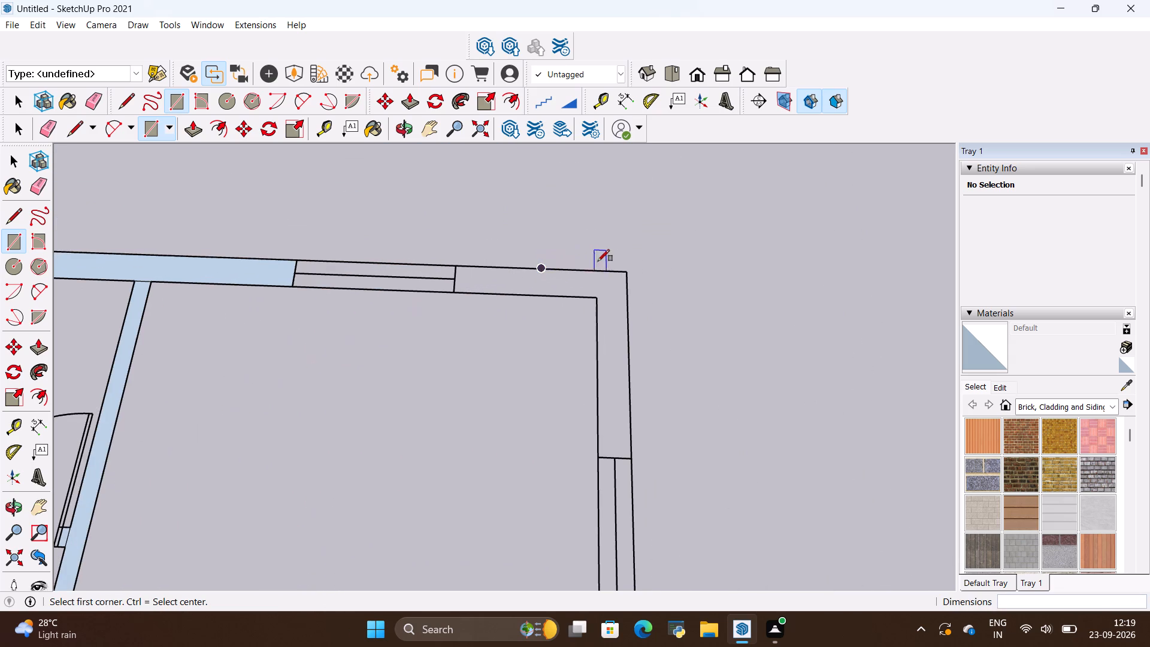
pyautogui.click(456, 295)
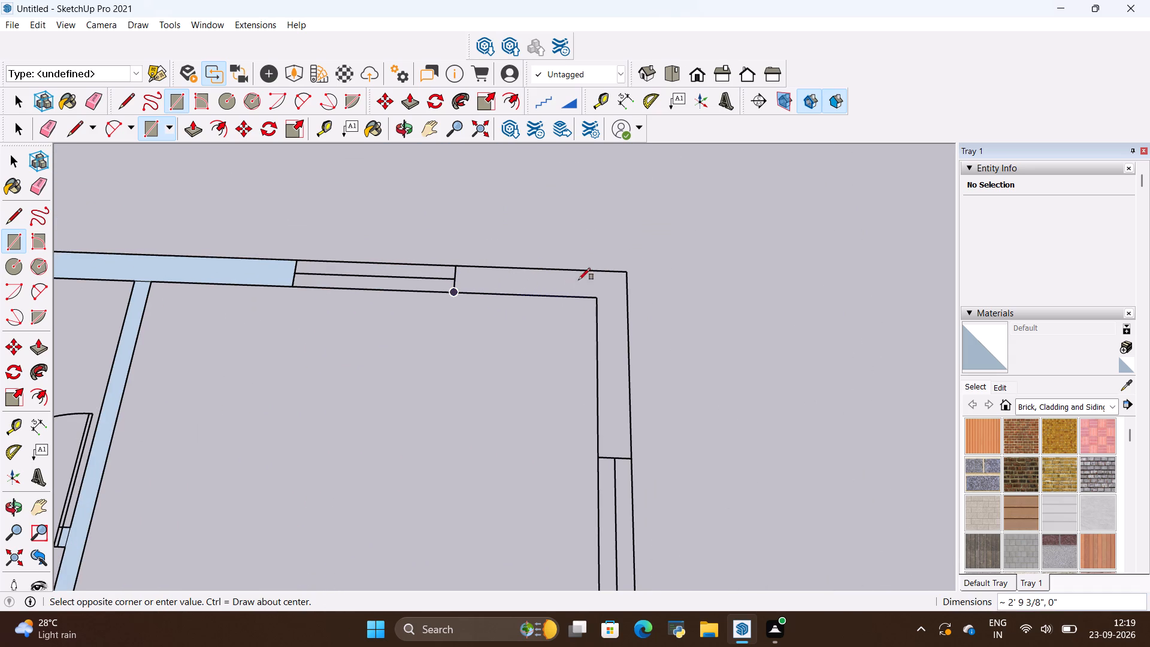
pyautogui.click(622, 274)
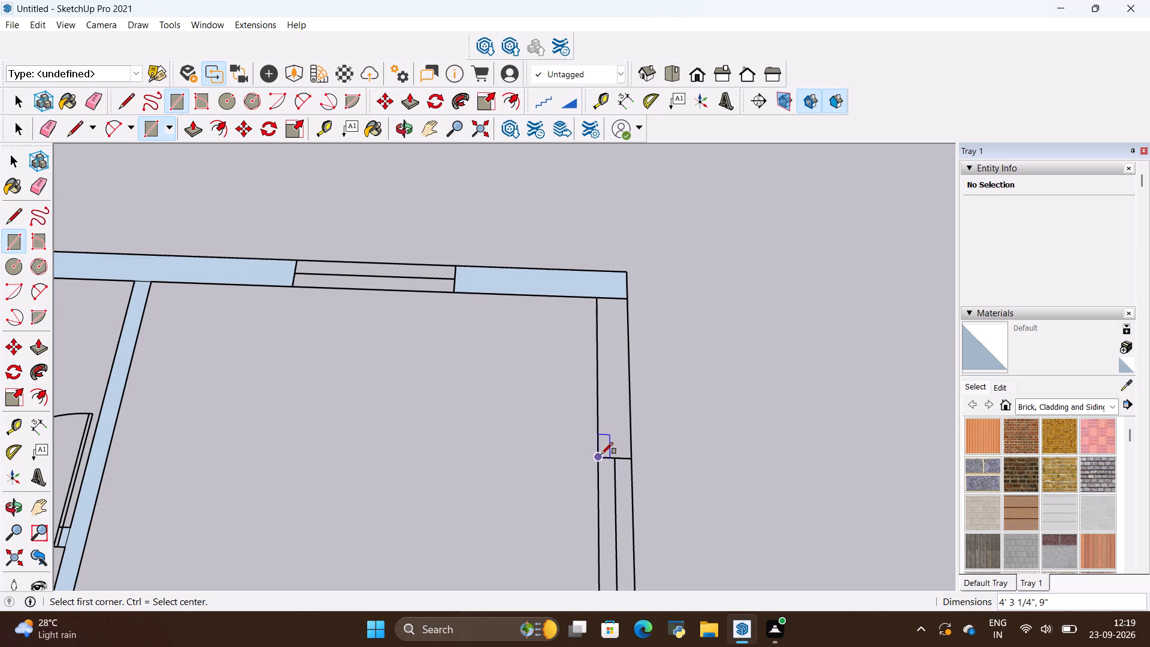
# Draw a rectangle over the adjoining side wall, from that corner section to its first window.
pyautogui.click(600, 455)
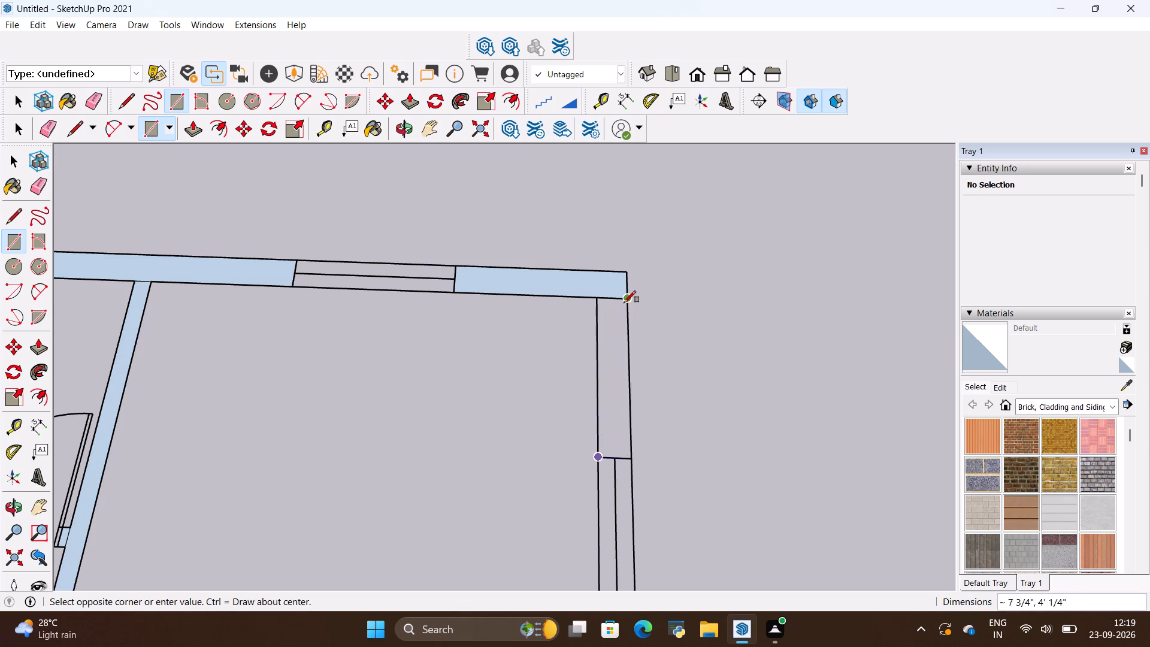
pyautogui.click(624, 303)
# Draw a rectangle over the same side wall between its first window and the next, smaller window.
pyautogui.scroll(-17, 476, 356)
pyautogui.scroll(-4, 473, 343)
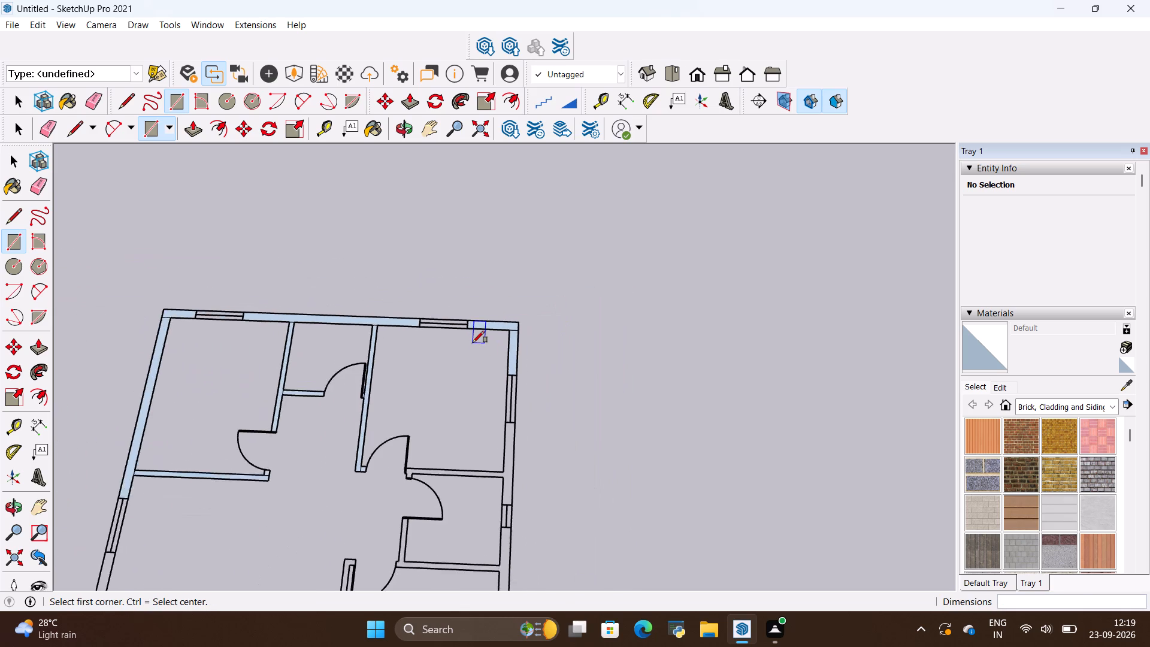
pyautogui.scroll(-1, 473, 343)
pyautogui.scroll(10, 531, 482)
pyautogui.scroll(3, 528, 366)
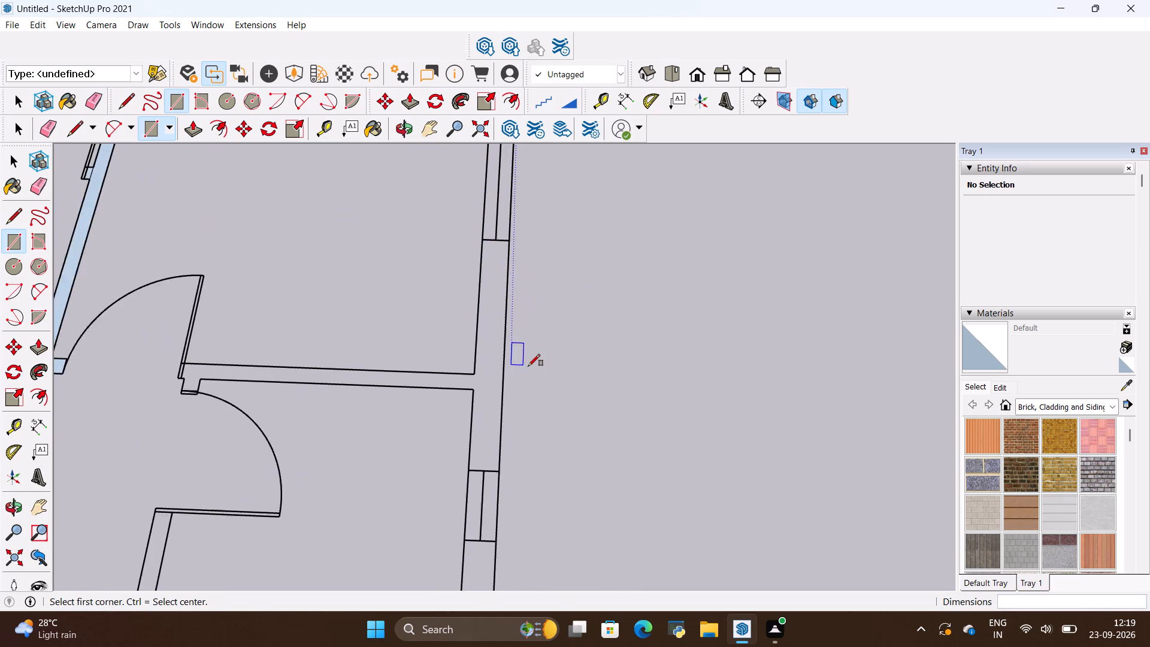
pyautogui.scroll(4, 528, 366)
pyautogui.click(461, 492)
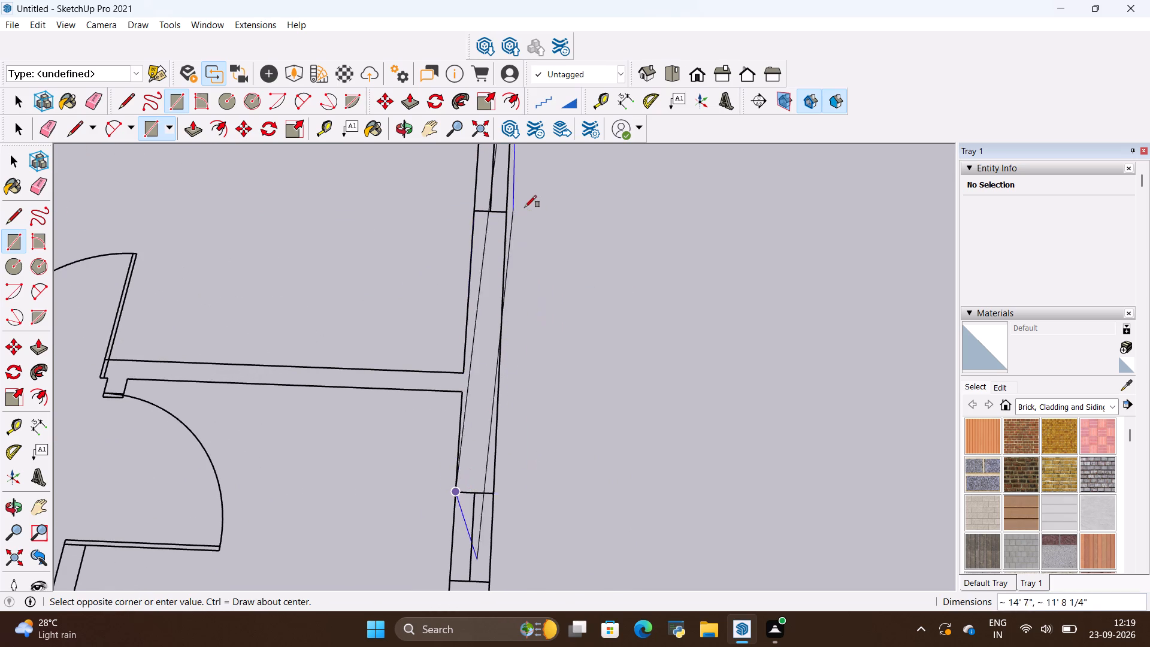
pyautogui.click(505, 213)
# Draw a 7' 6 1/2" by 5" rectangle over the partition from the door leaf to the traced outer side wall.
pyautogui.scroll(-6, 518, 312)
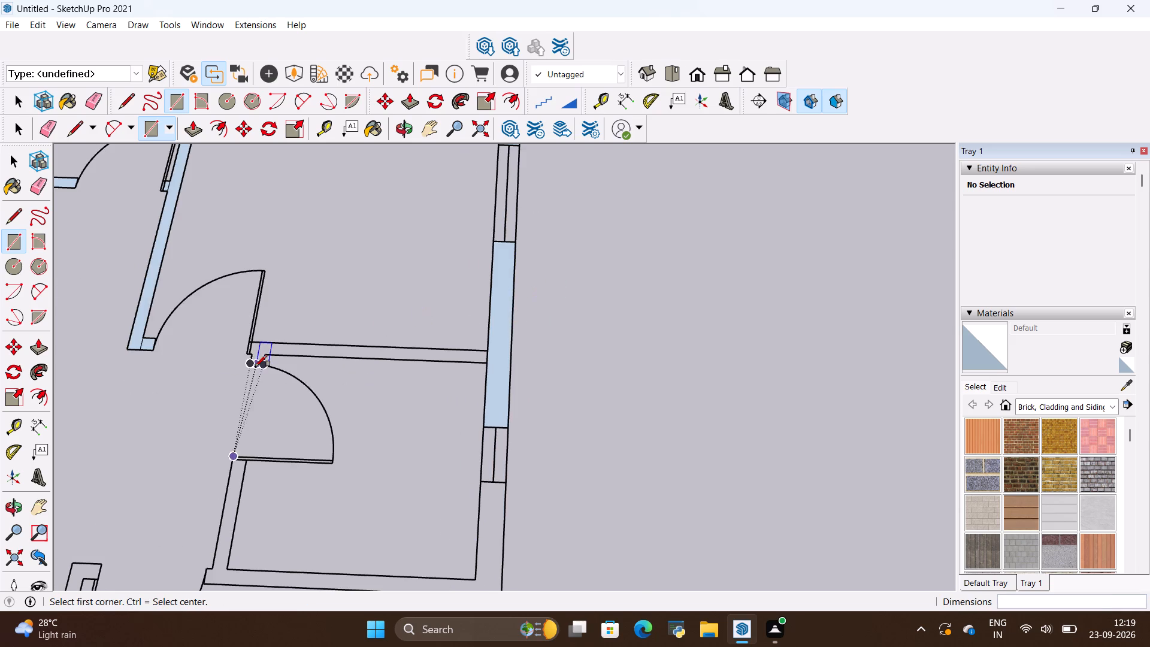
pyautogui.scroll(13, 255, 365)
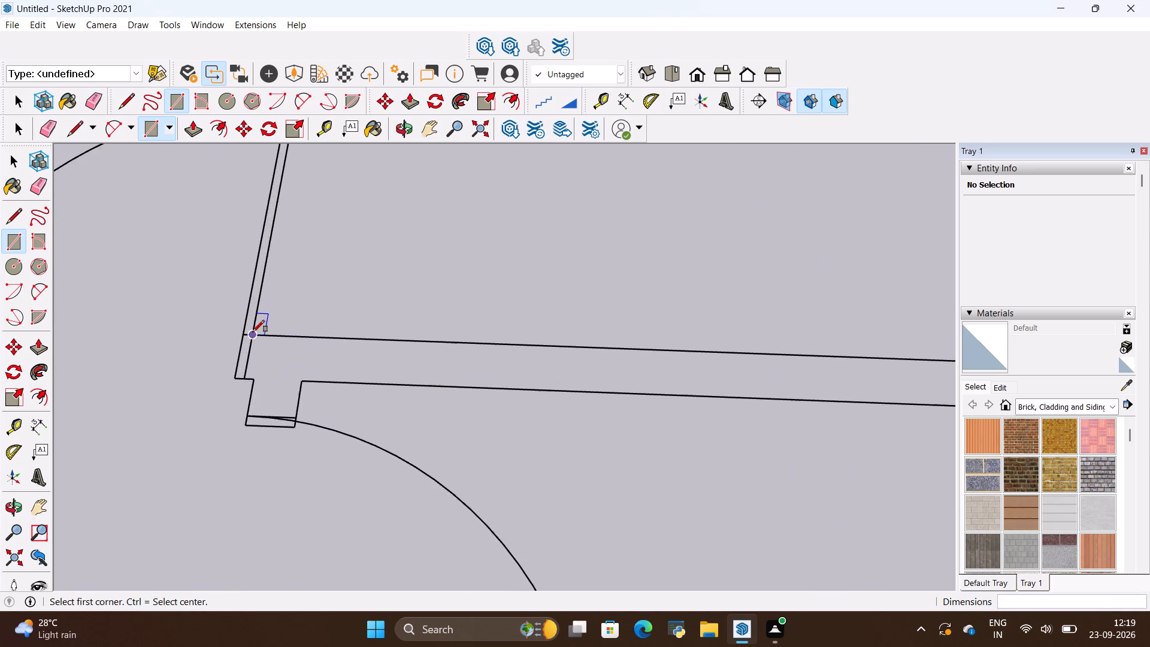
pyautogui.scroll(1, 253, 332)
pyautogui.click(255, 335)
pyautogui.scroll(-11, 329, 333)
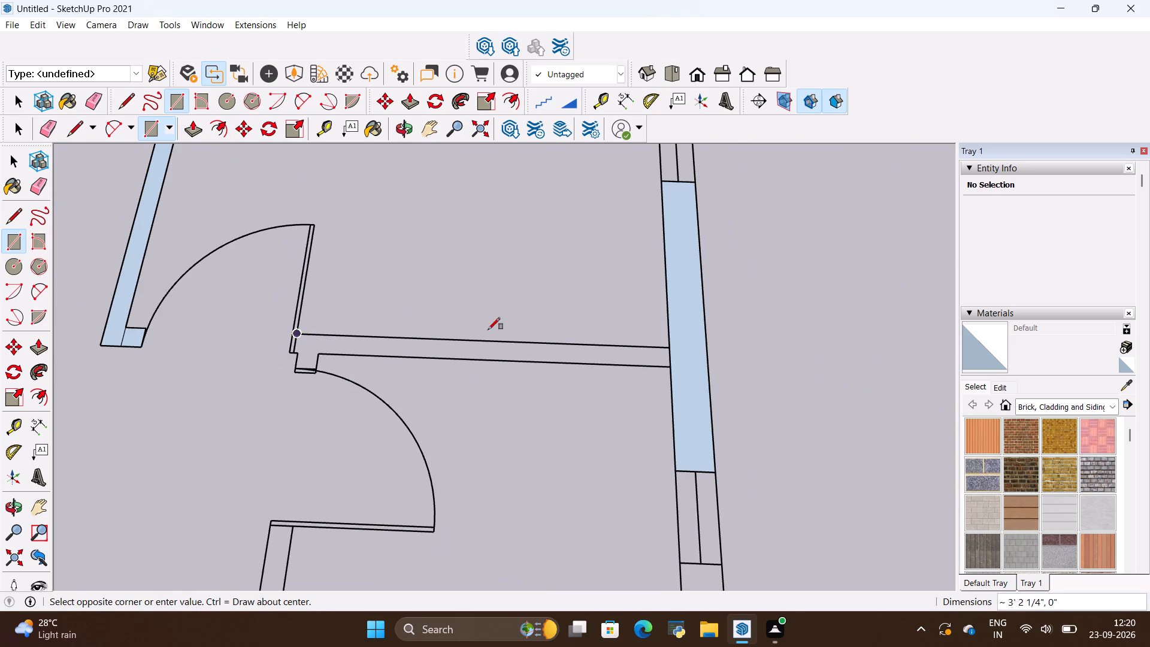
pyautogui.scroll(3, 673, 362)
pyautogui.click(670, 368)
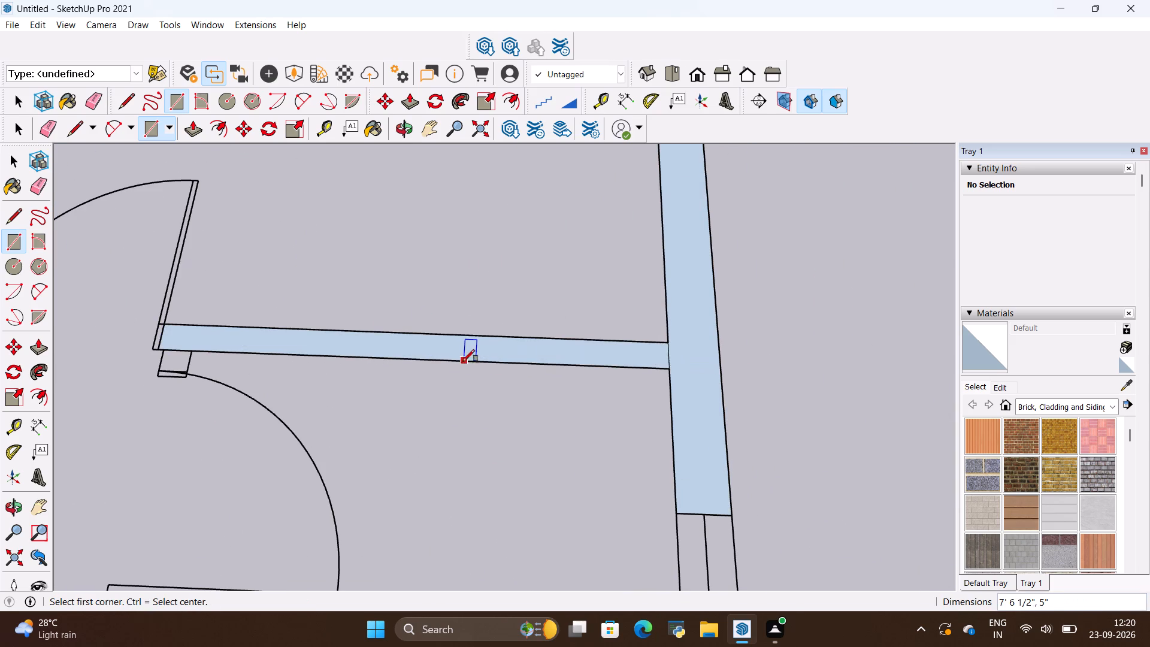
# Draw a 5" by 5" rectangle over the short door jamb stub beneath that partition's free end.
pyautogui.scroll(-3, 482, 330)
pyautogui.scroll(6, 216, 354)
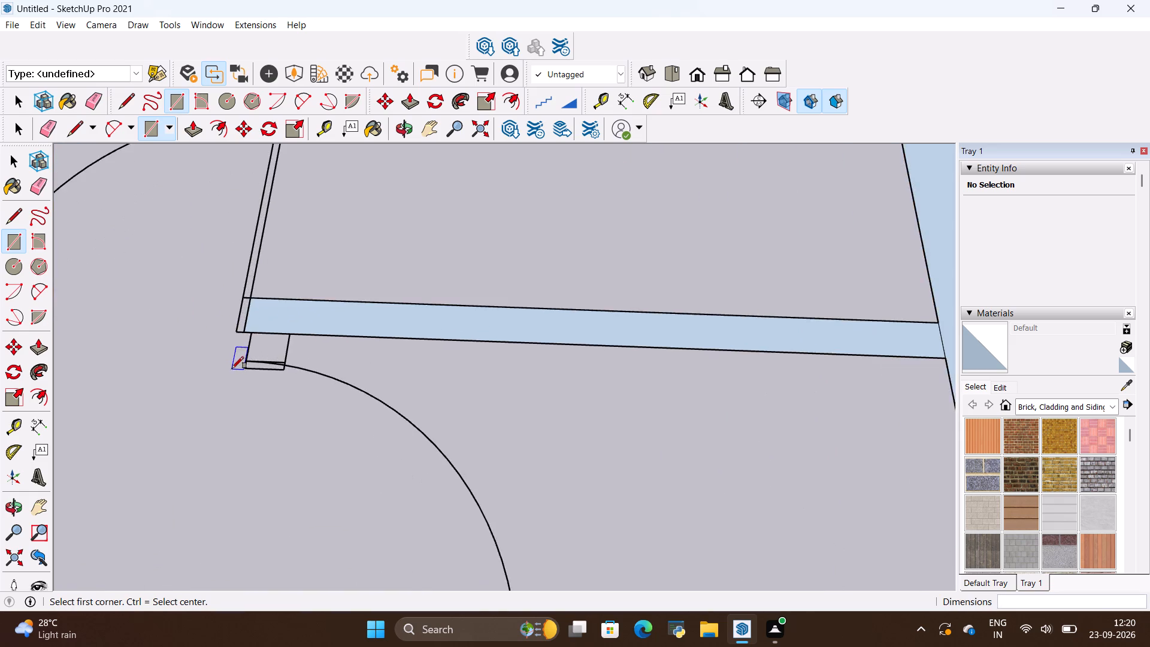
pyautogui.scroll(14, 238, 364)
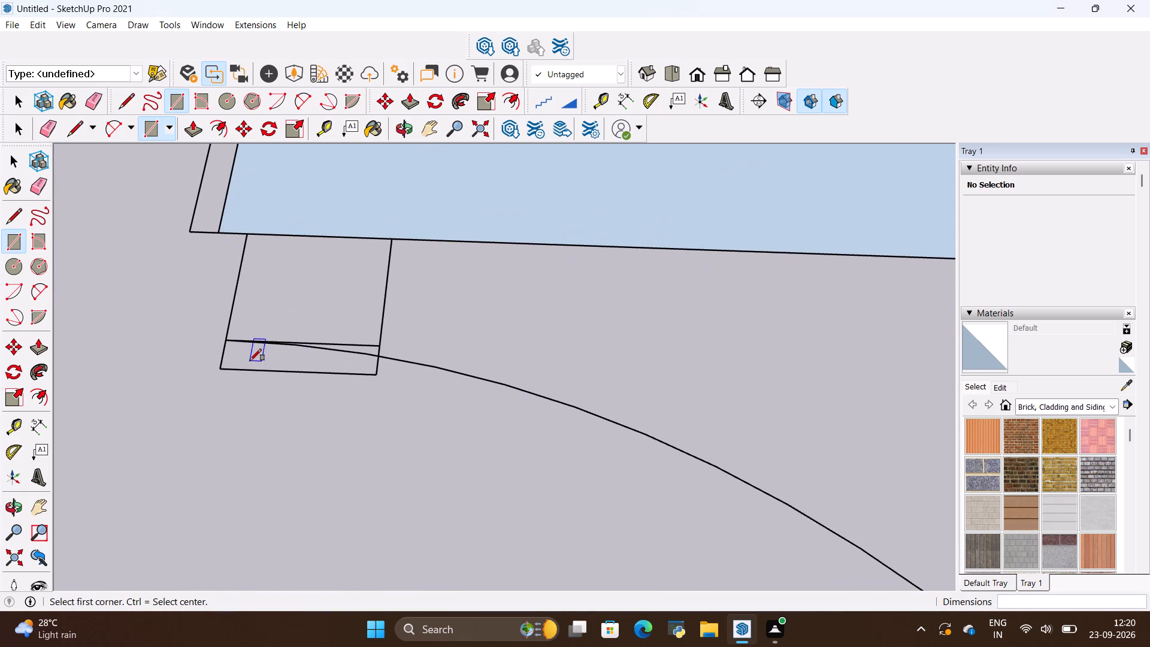
pyautogui.scroll(-5, 271, 315)
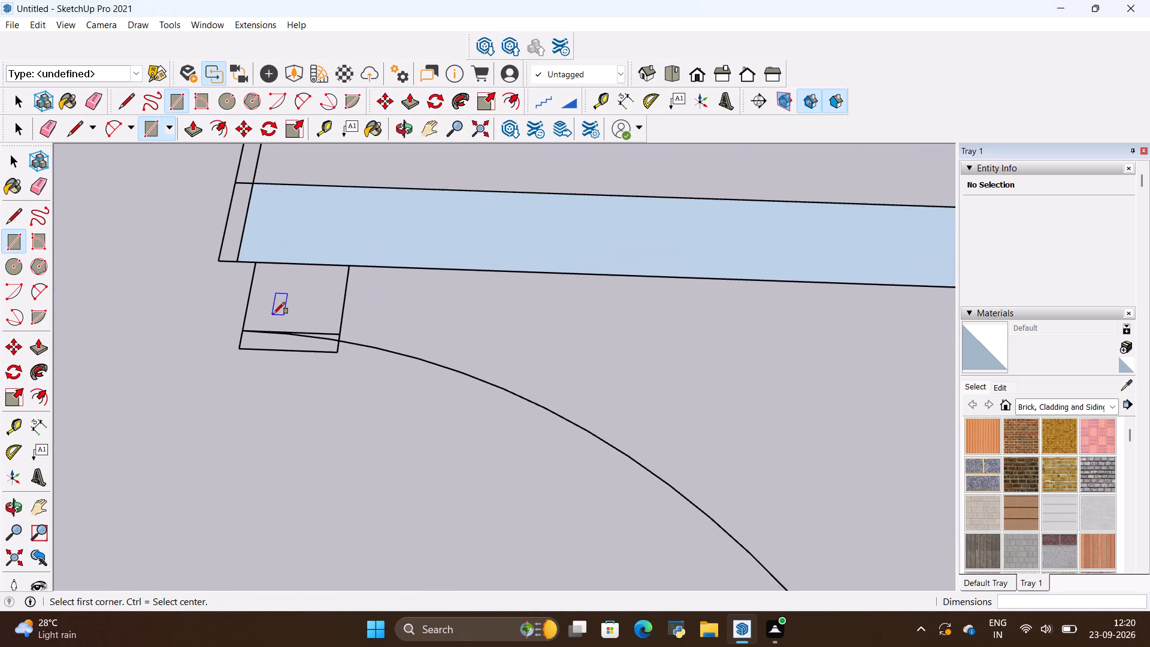
pyautogui.scroll(-20, 273, 314)
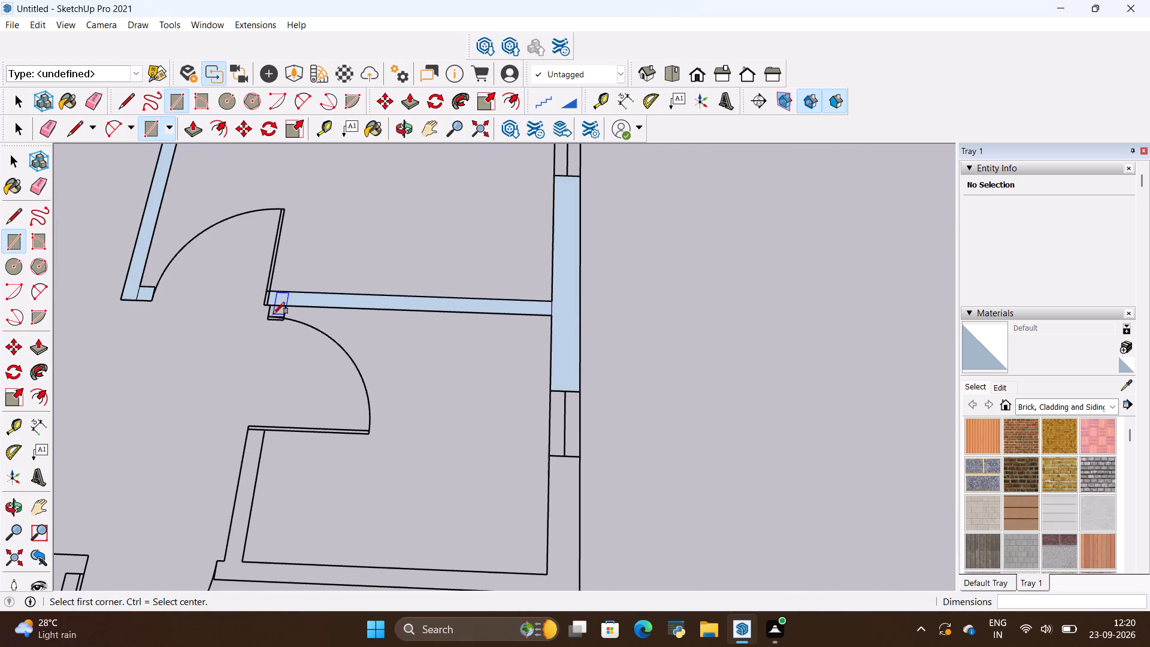
pyautogui.scroll(19, 273, 314)
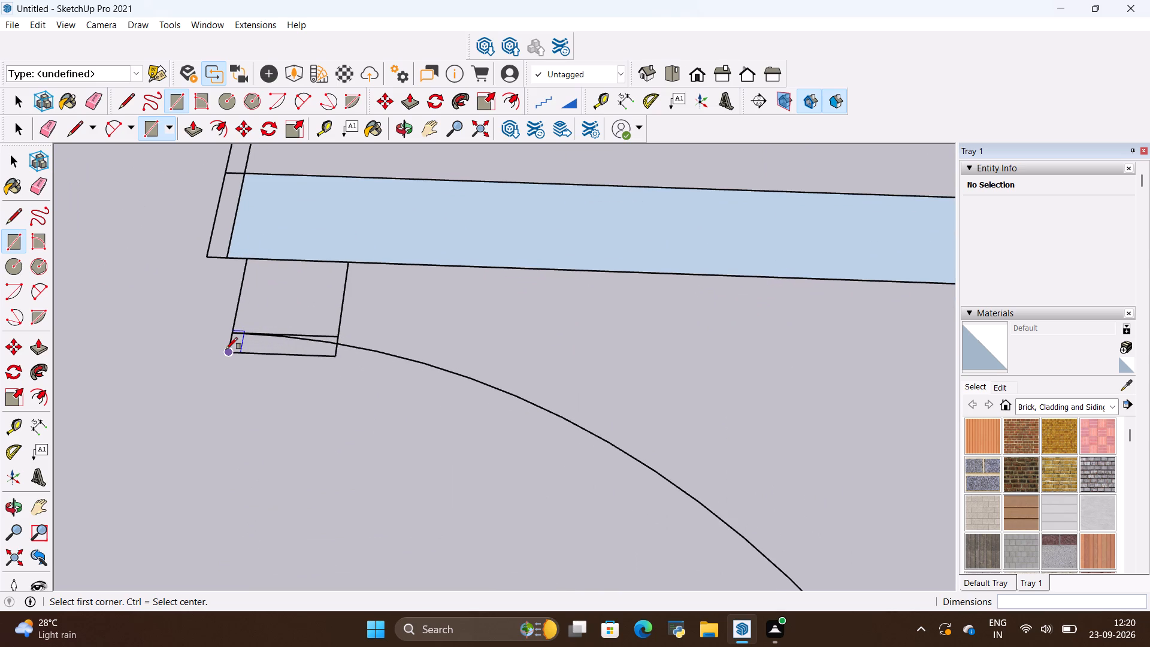
pyautogui.click(225, 350)
pyautogui.click(348, 262)
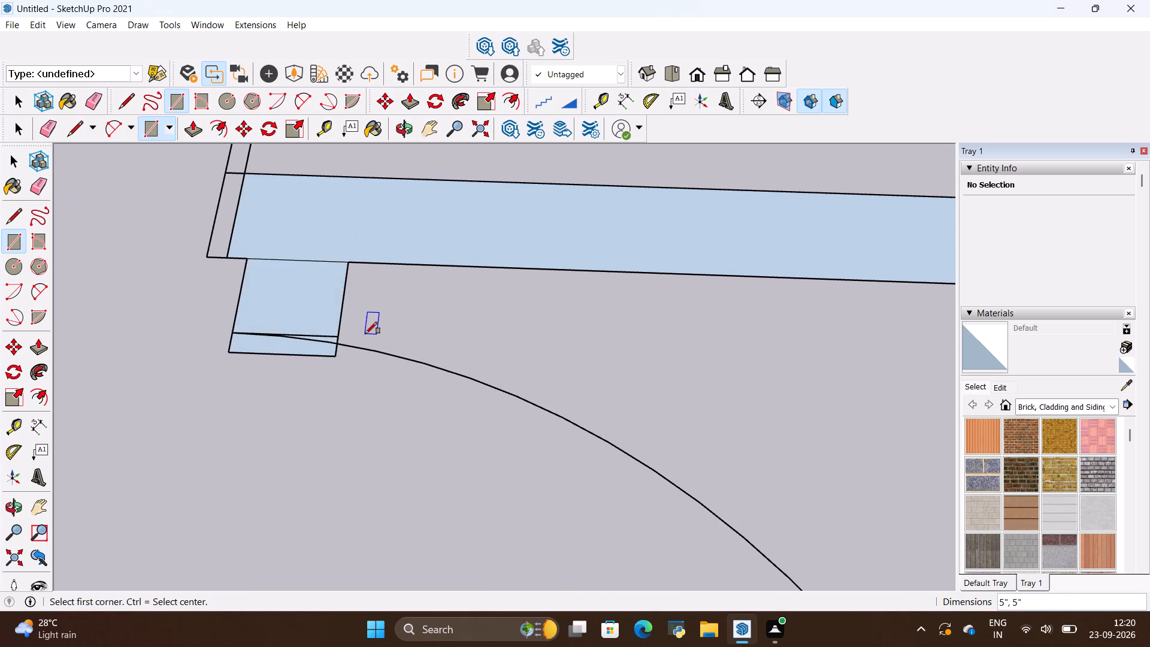
# Draw a rectangle about 9" by 7' 6 1/16" over the outer side wall from the small window to the following window.
pyautogui.scroll(-20, 366, 334)
pyautogui.scroll(-4, 366, 334)
pyautogui.scroll(5, 350, 449)
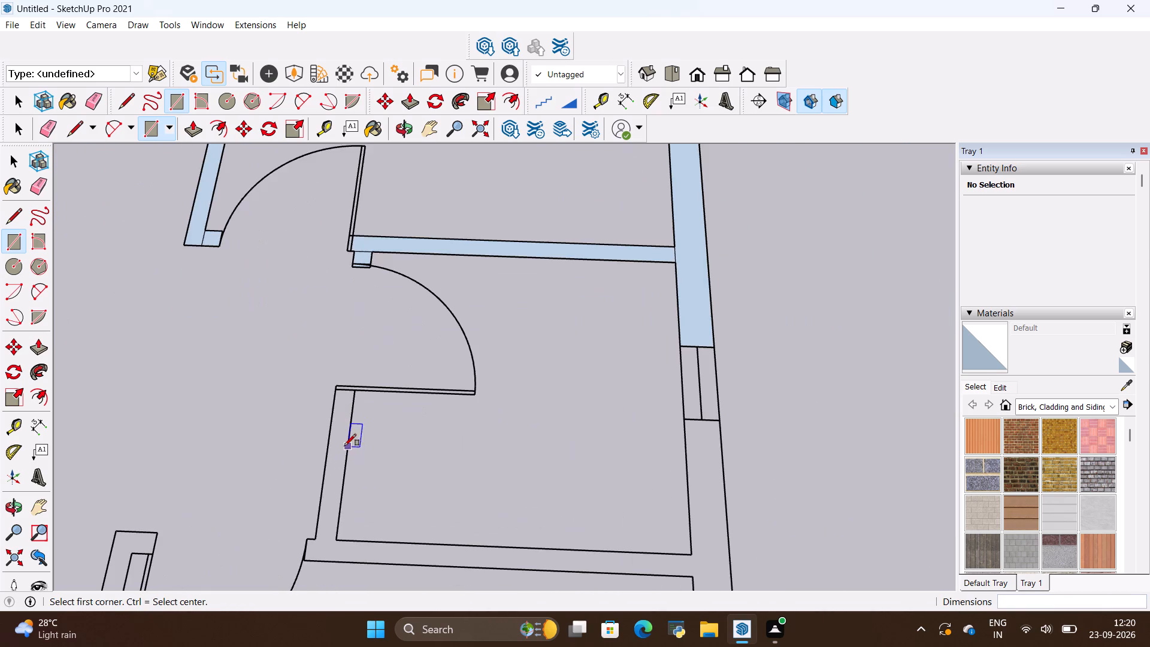
pyautogui.scroll(-5, 340, 413)
pyautogui.scroll(-6, 556, 398)
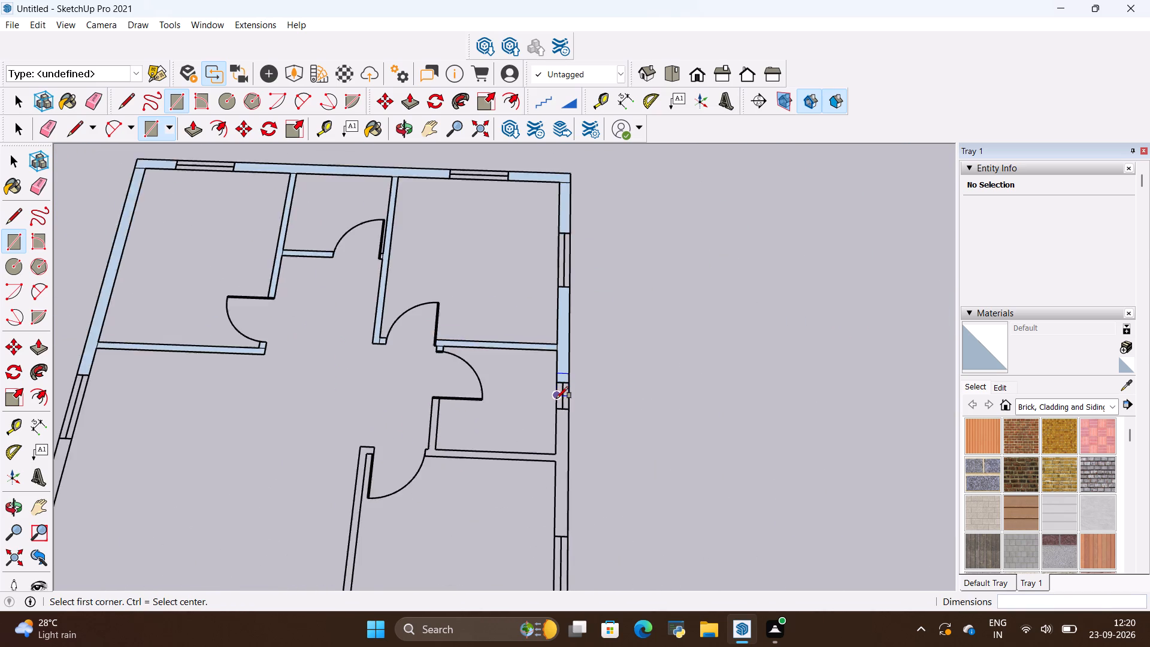
pyautogui.scroll(-5, 556, 398)
pyautogui.scroll(10, 568, 480)
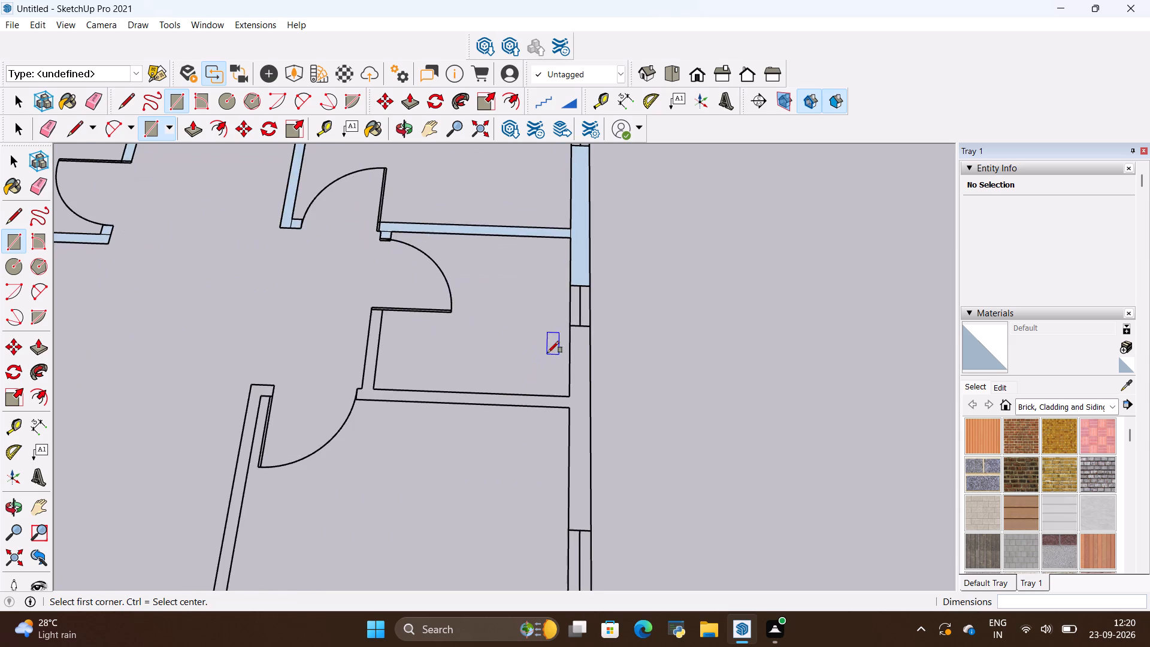
pyautogui.scroll(8, 580, 358)
pyautogui.click(566, 307)
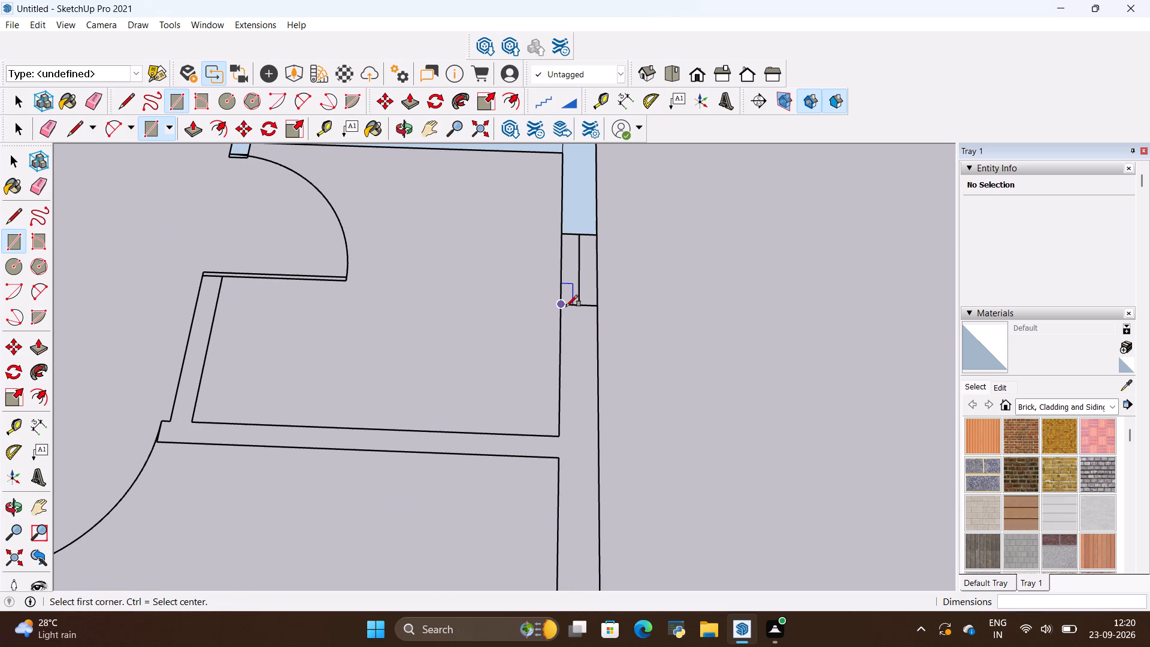
pyautogui.scroll(-11, 571, 433)
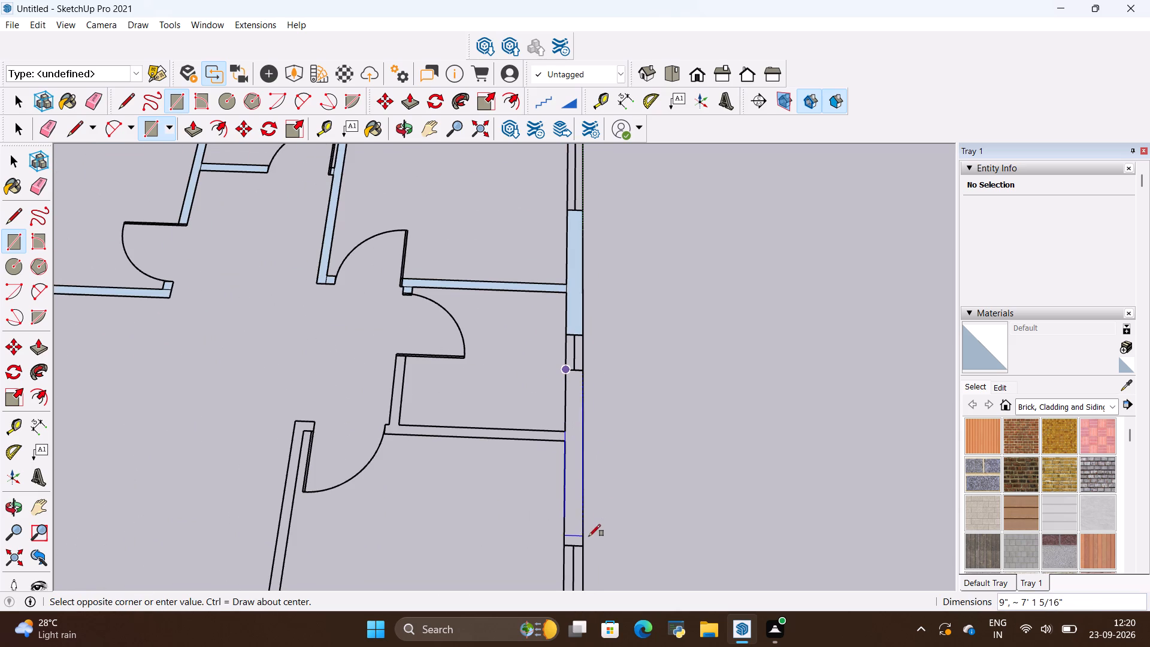
pyautogui.click(587, 546)
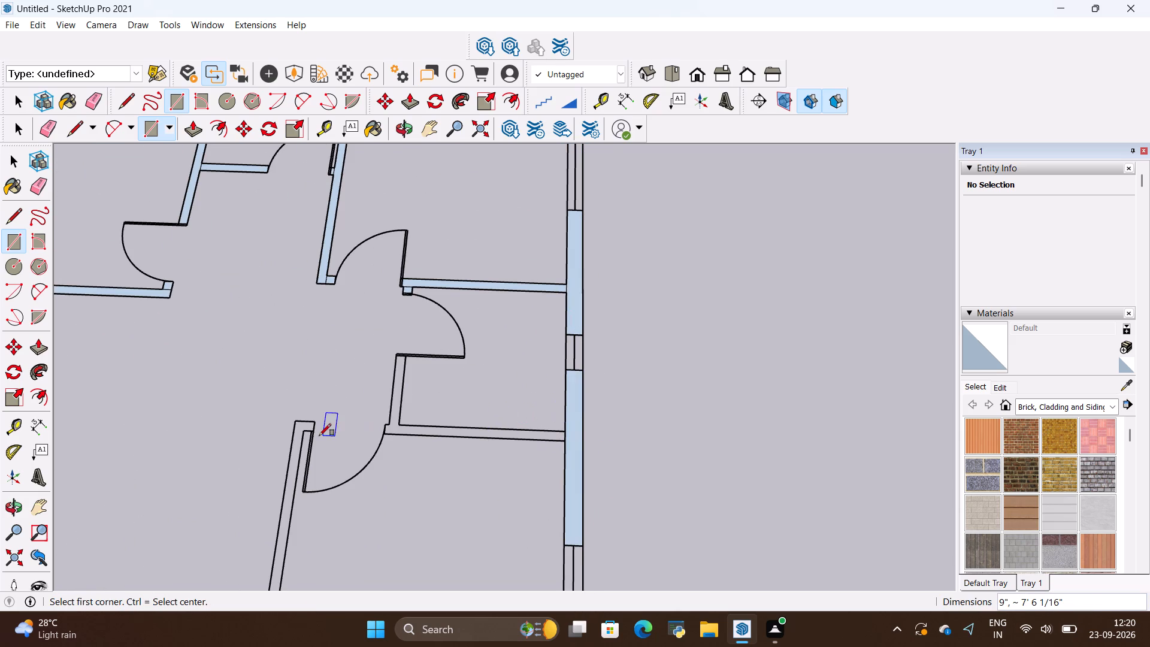
# Draw a rectangle about 7' 7 13/16" by 4 9/16" over the small room's lower partition, from the outer wall to its door end.
pyautogui.scroll(7, 558, 433)
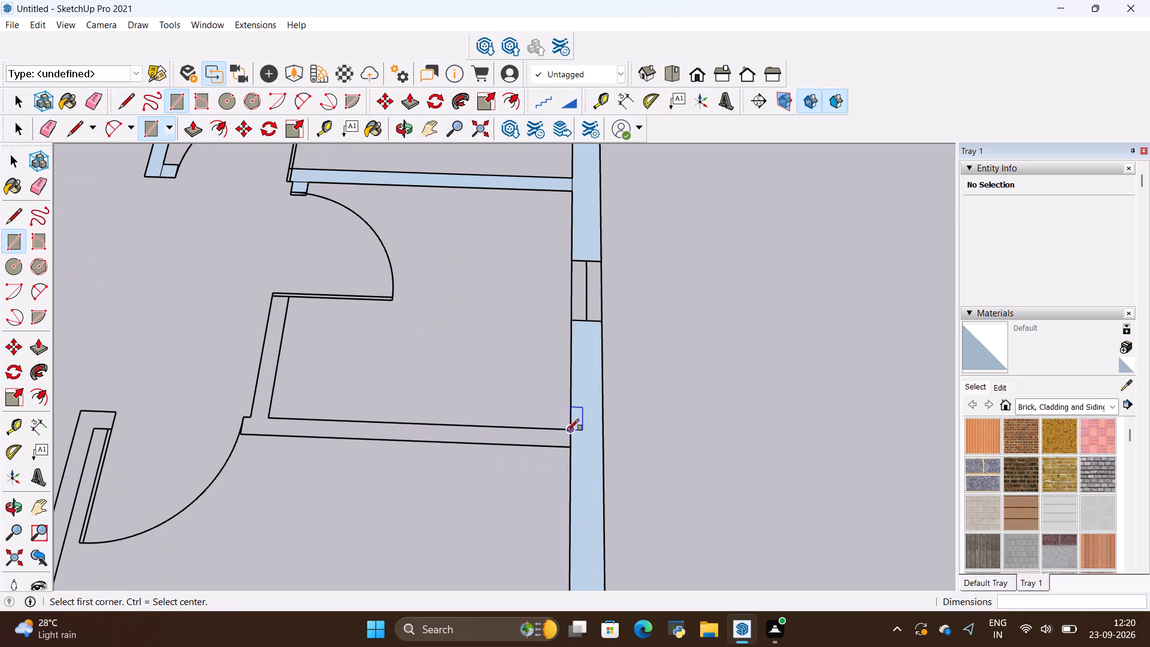
pyautogui.click(567, 430)
pyautogui.scroll(7, 220, 427)
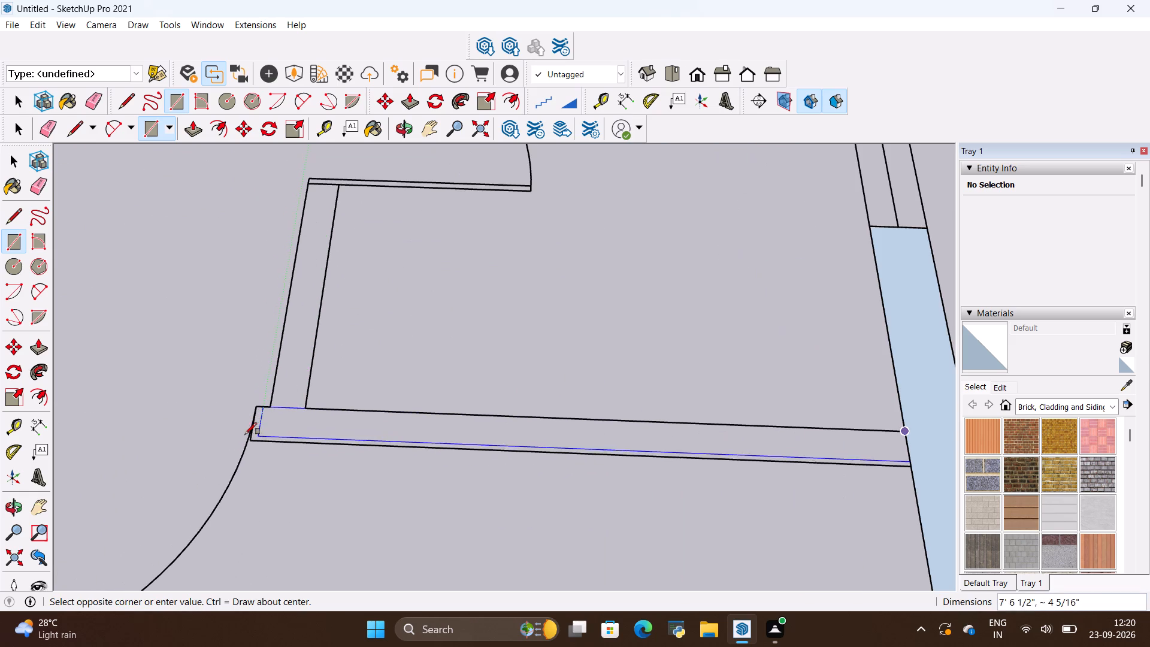
pyautogui.click(250, 438)
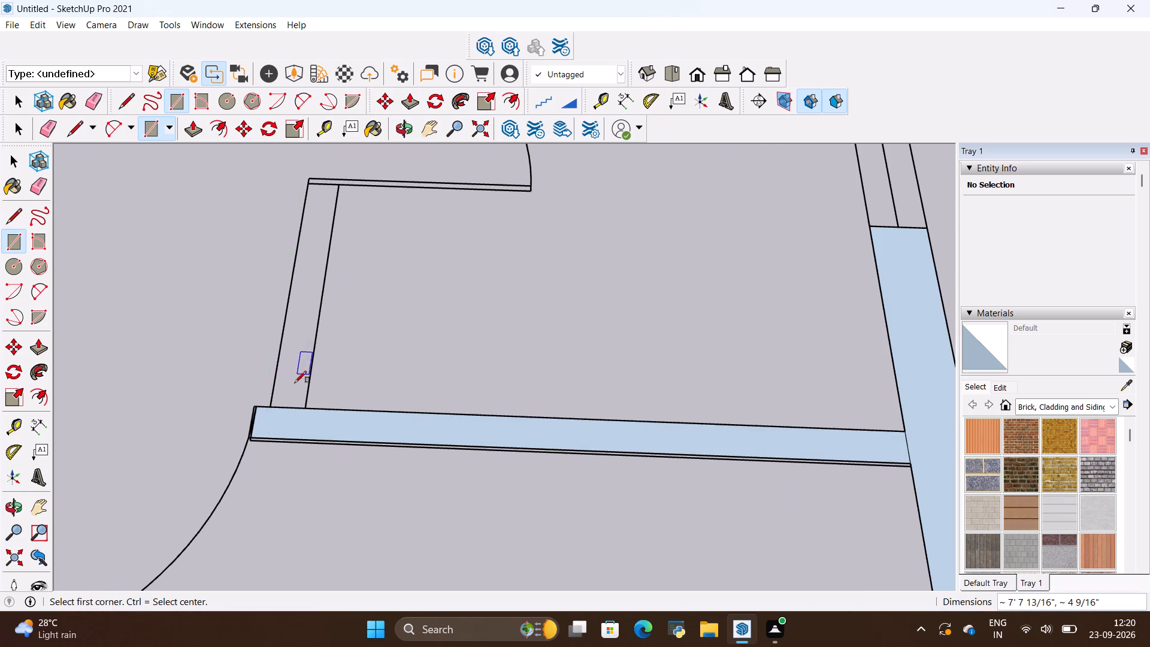
# Inspect both ends of the new partition rectangle against the plan lines and measure its width near the outer wall.
pyautogui.scroll(8, 285, 394)
pyautogui.scroll(3, 233, 467)
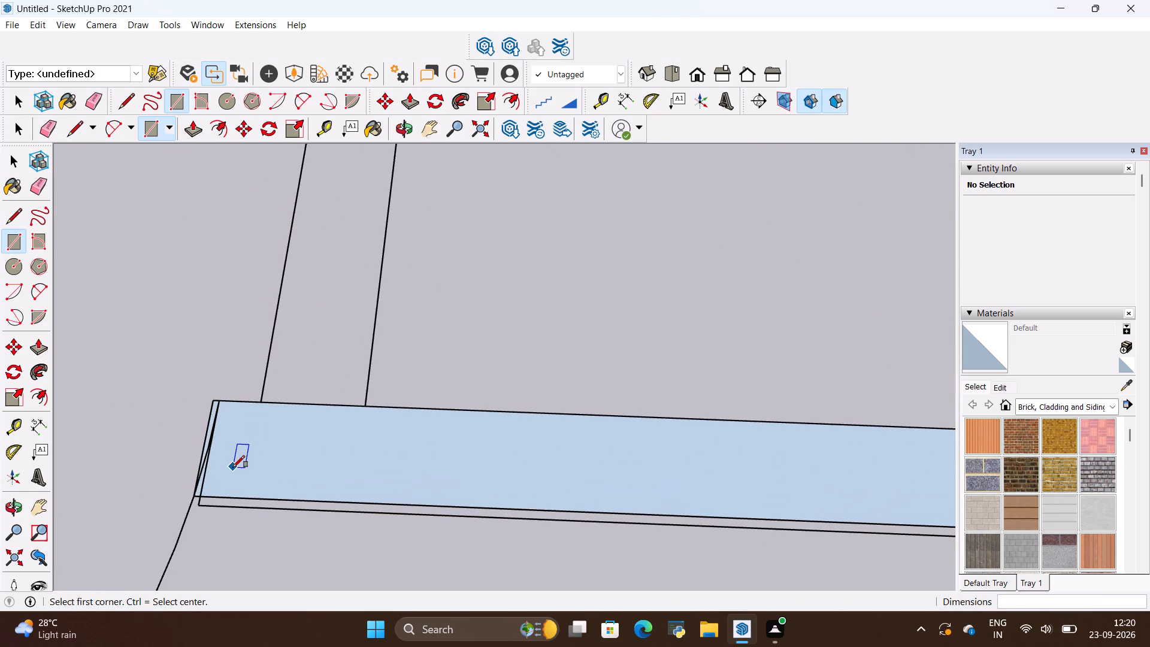
pyautogui.scroll(8, 228, 468)
pyautogui.scroll(-8, 228, 467)
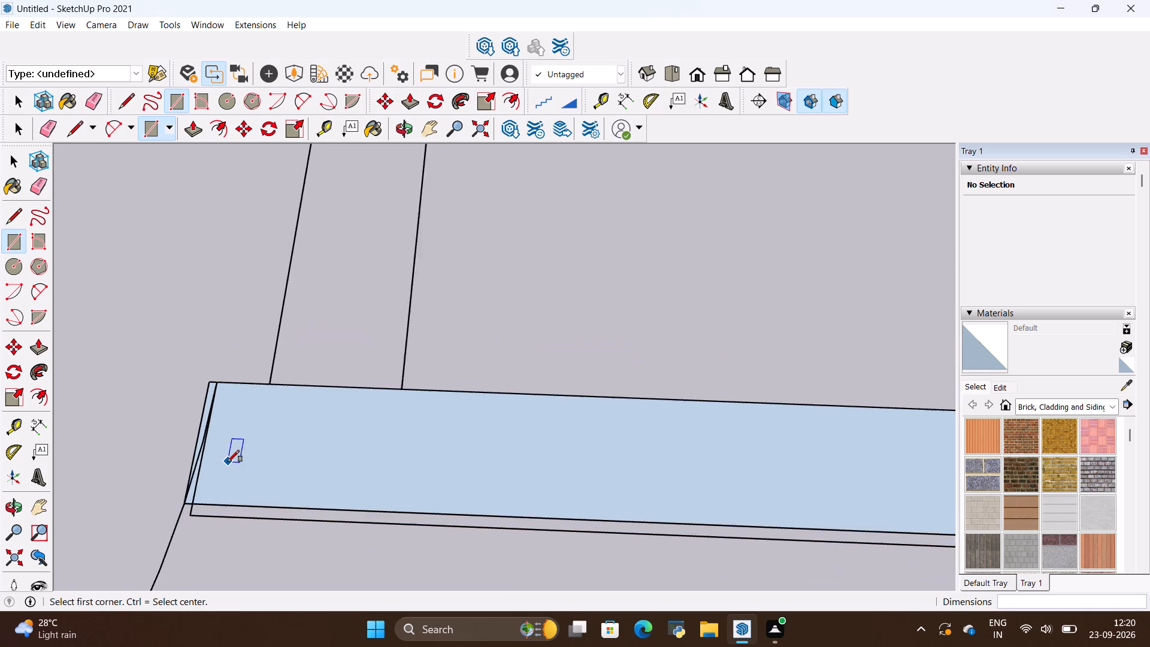
pyautogui.scroll(-14, 228, 462)
pyautogui.scroll(3, 818, 457)
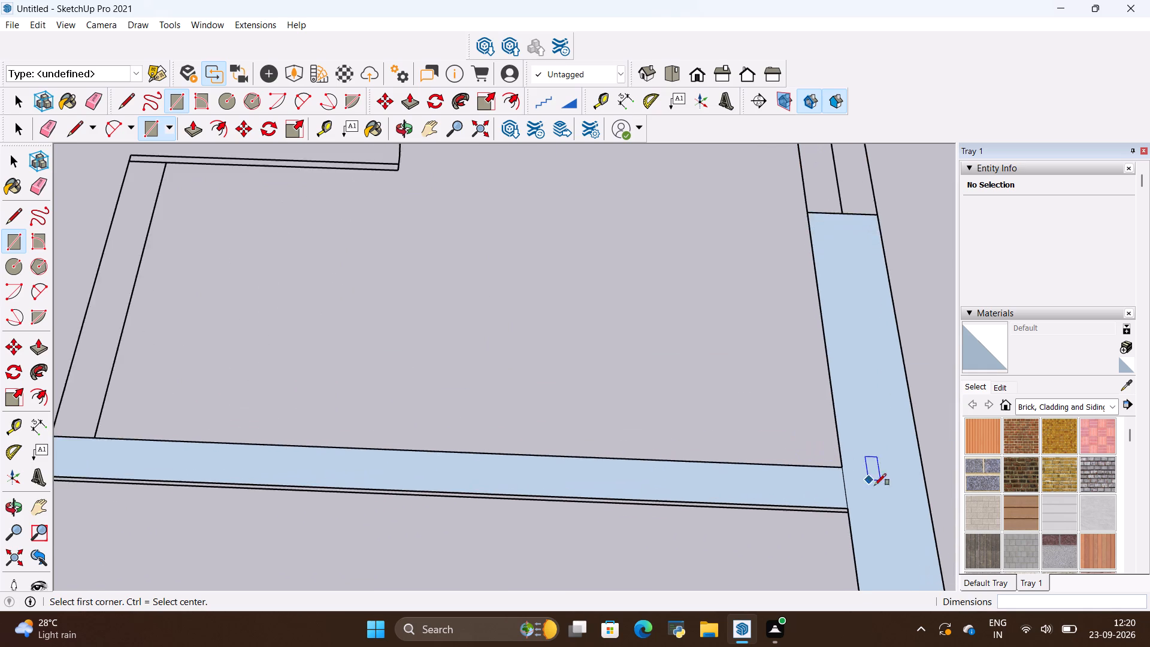
pyautogui.scroll(14, 819, 503)
pyautogui.scroll(8, 914, 489)
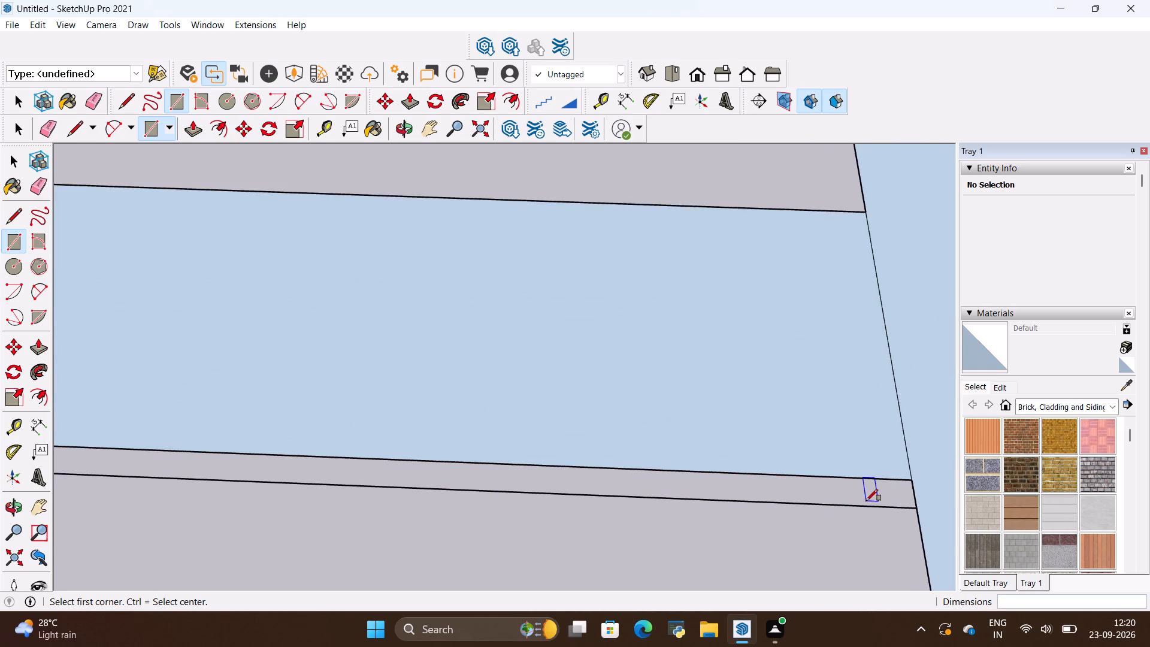
pyautogui.scroll(2, 866, 501)
pyautogui.scroll(-17, 838, 499)
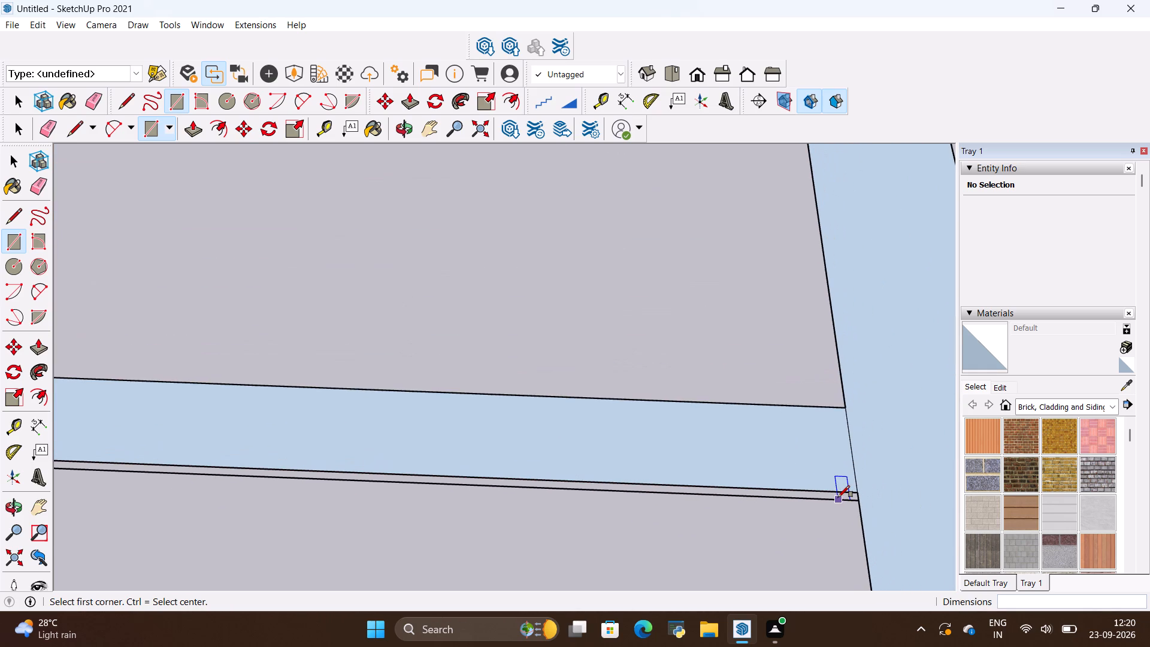
pyautogui.scroll(2, 838, 497)
pyautogui.press('t')
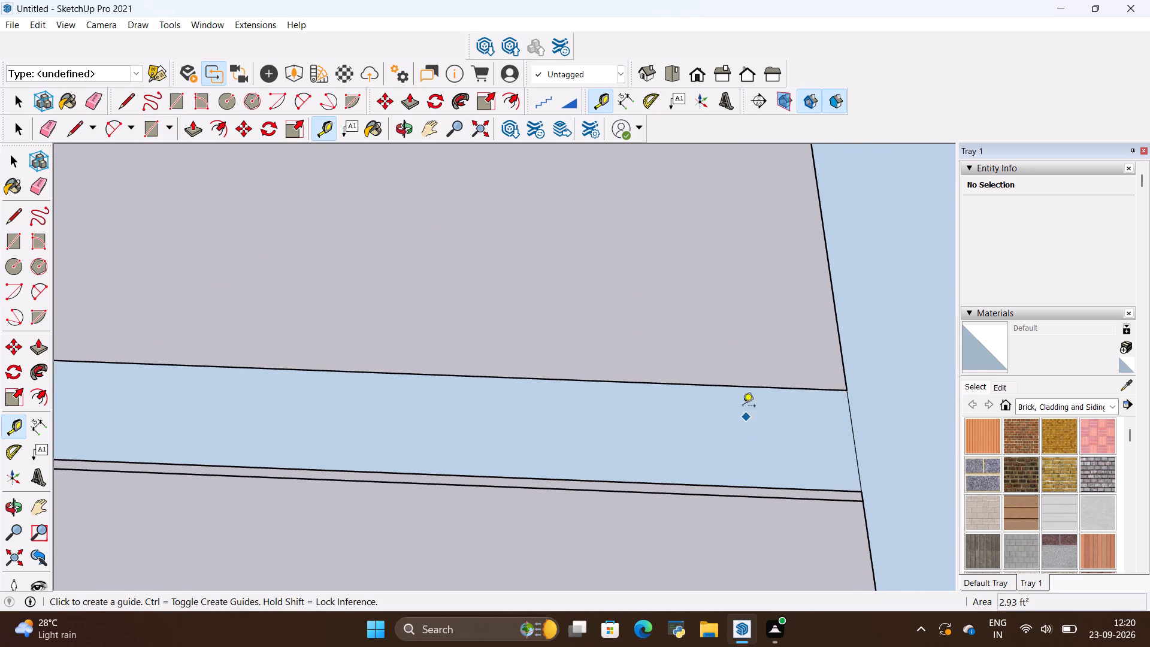
pyautogui.click(734, 385)
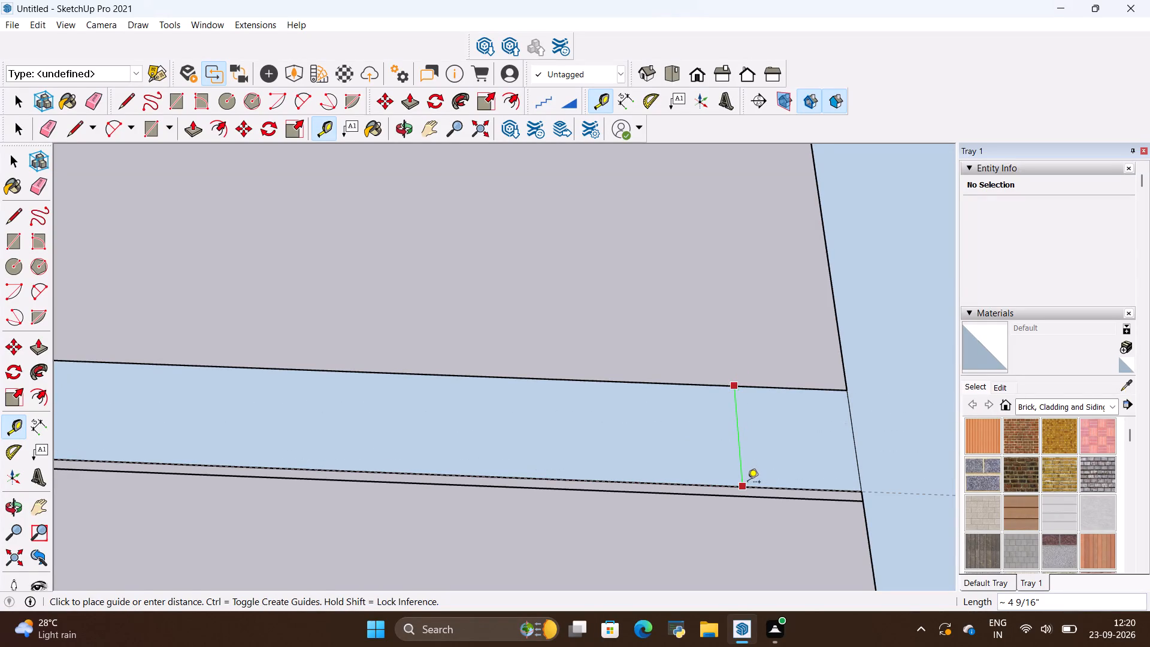
pyautogui.press('space')
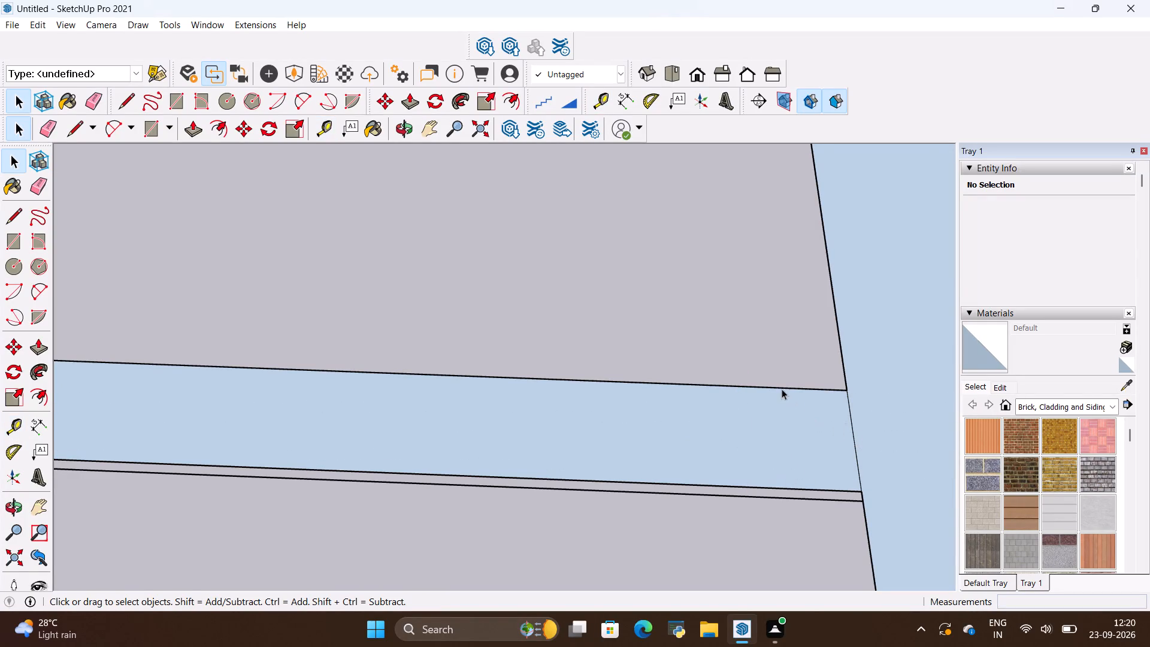
# Examine the partition rectangle's door end, checking the plan line there and measuring the rectangle's width with the Tape Measure.
pyautogui.scroll(-11, 830, 448)
pyautogui.scroll(-4, 404, 456)
pyautogui.scroll(20, 61, 439)
pyautogui.scroll(1, 61, 439)
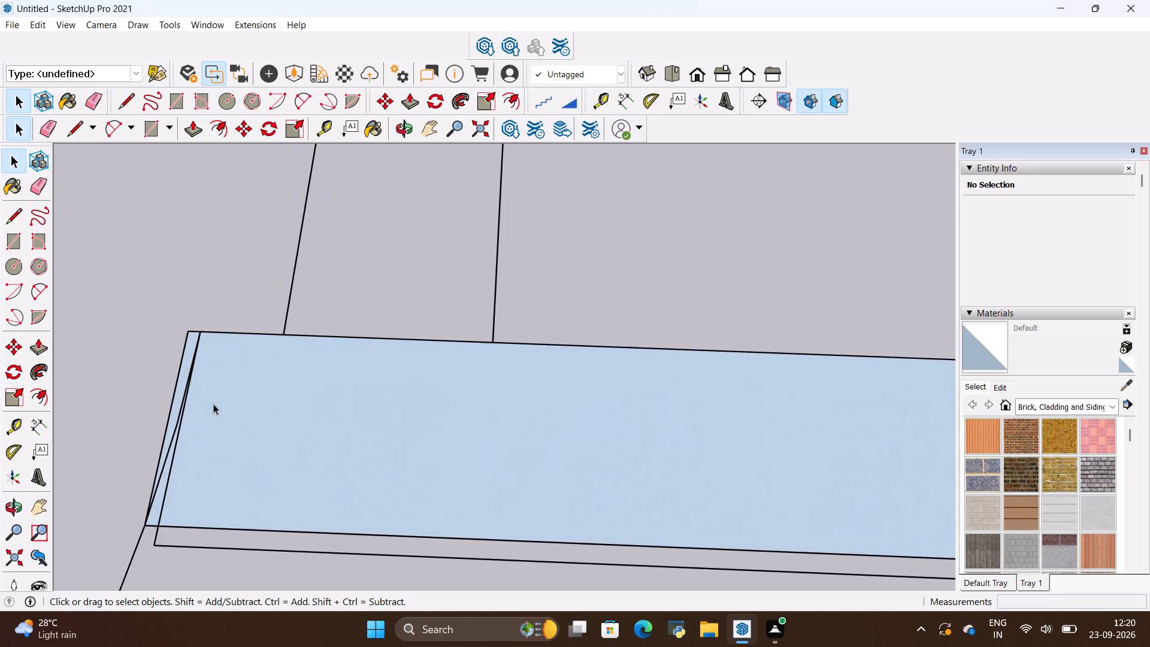
pyautogui.scroll(3, 176, 444)
pyautogui.click(173, 458)
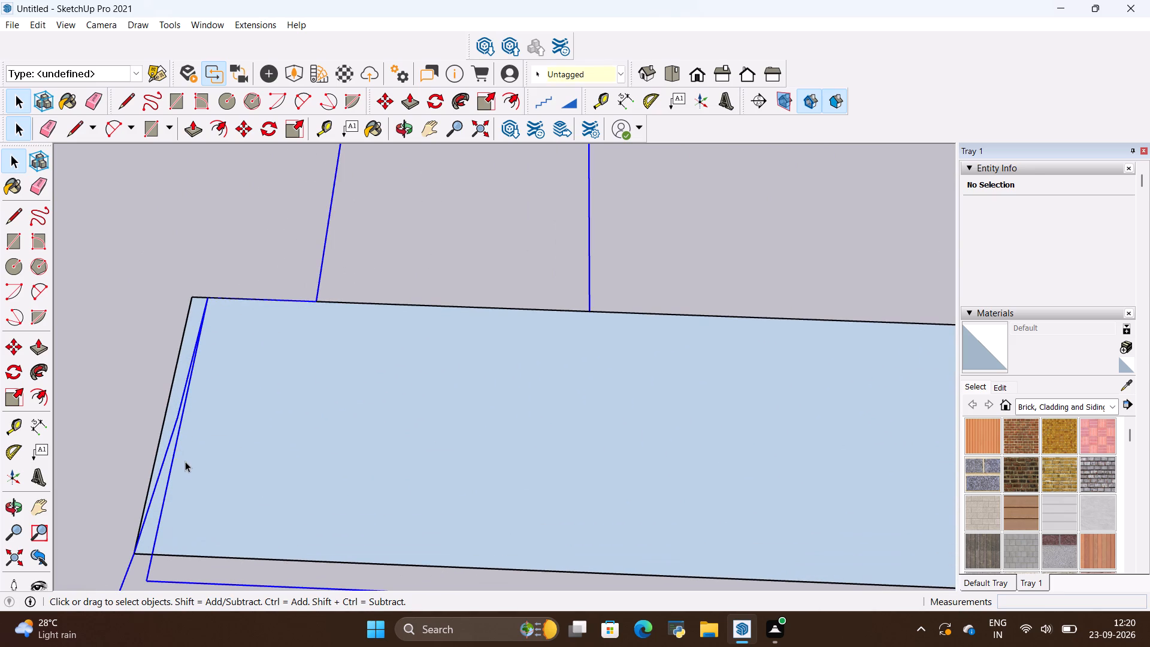
pyautogui.press('space')
pyautogui.press('space')
pyautogui.click(113, 453)
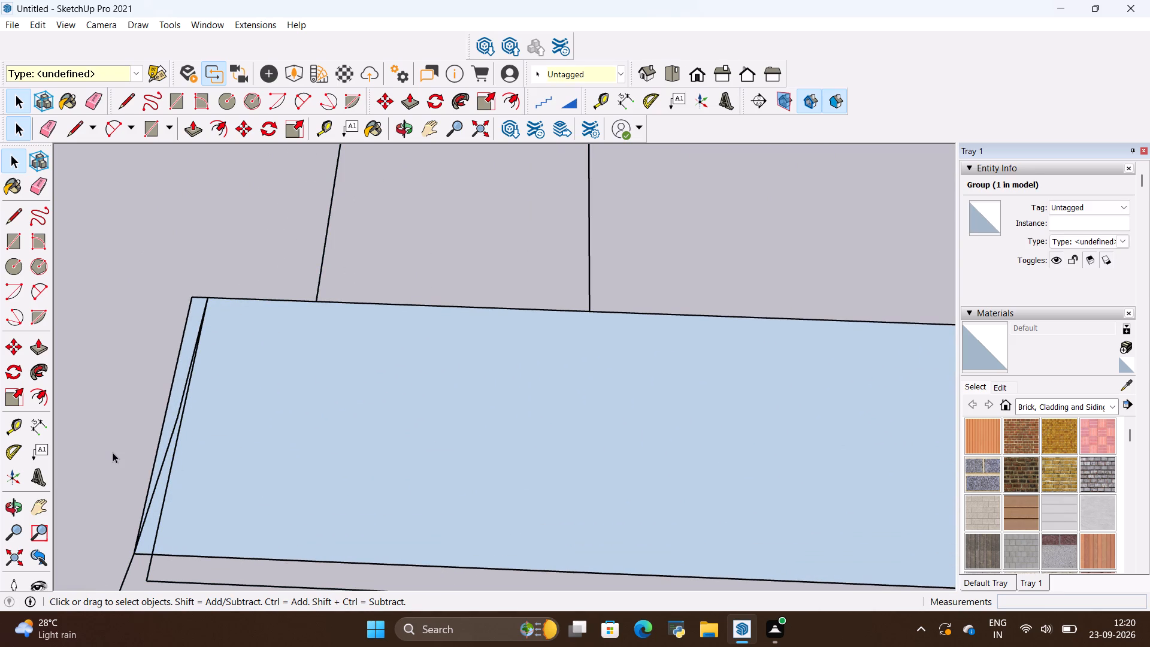
pyautogui.press('t')
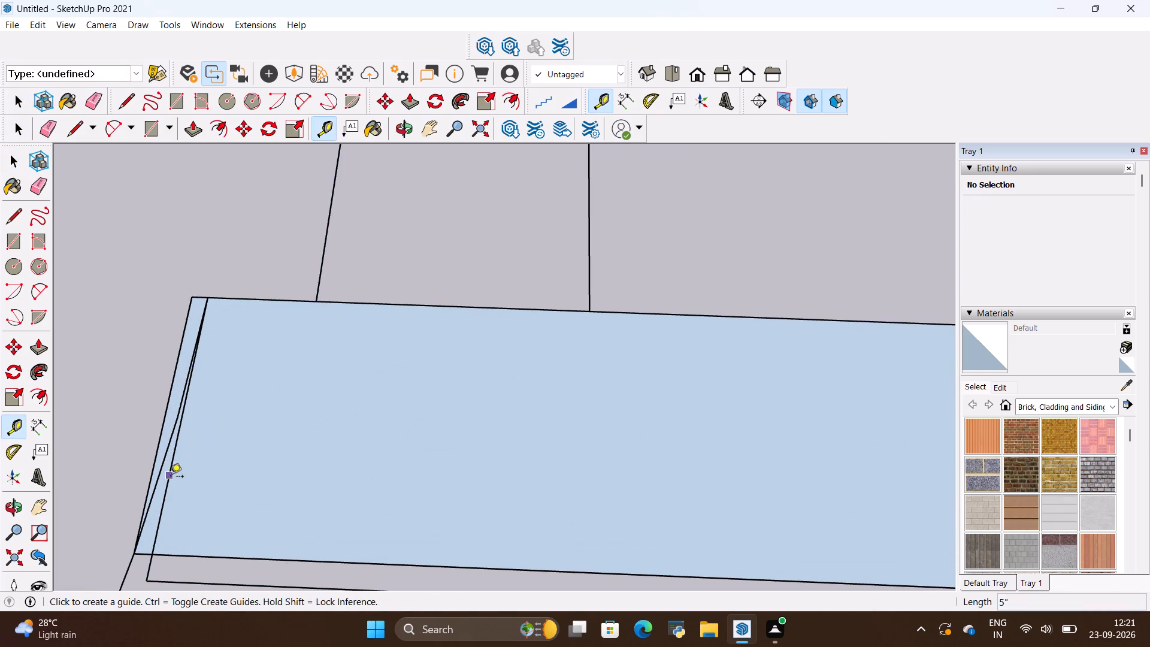
pyautogui.click(170, 478)
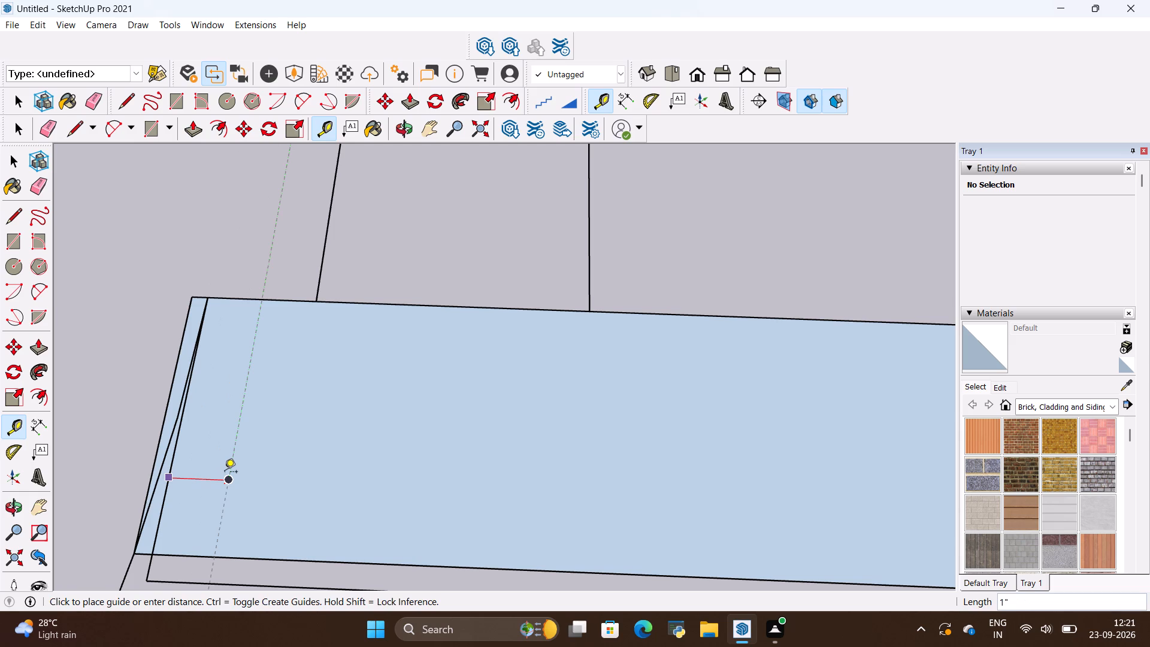
pyautogui.press('Escape')
pyautogui.click(267, 304)
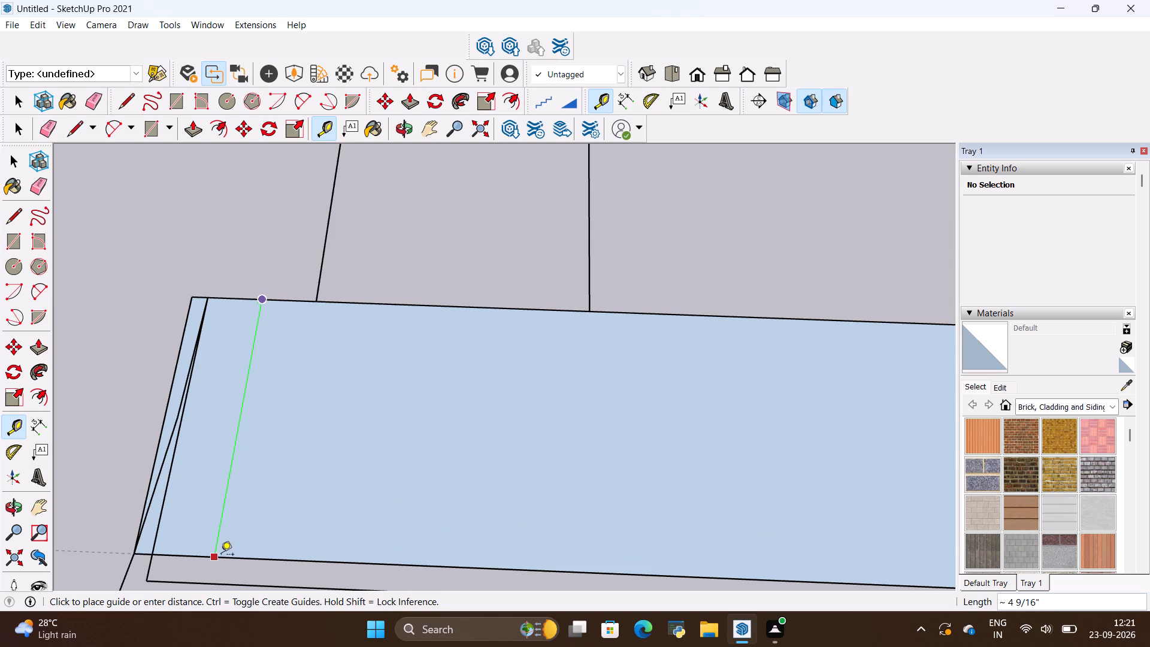
pyautogui.press('Escape')
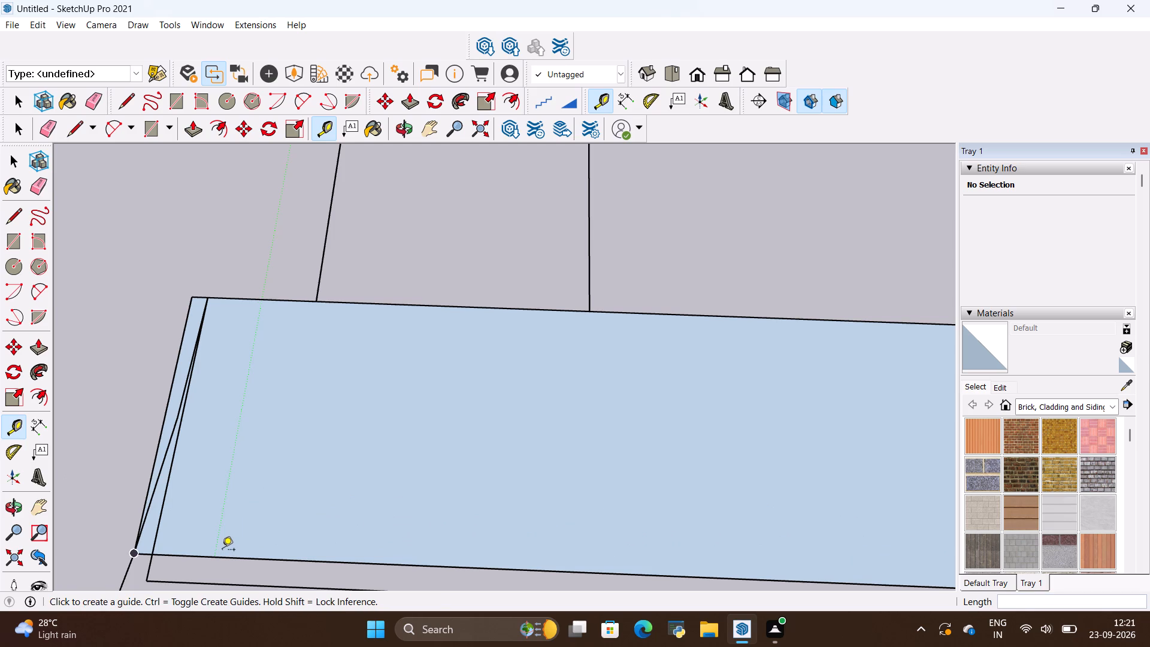
pyautogui.scroll(-2, 133, 392)
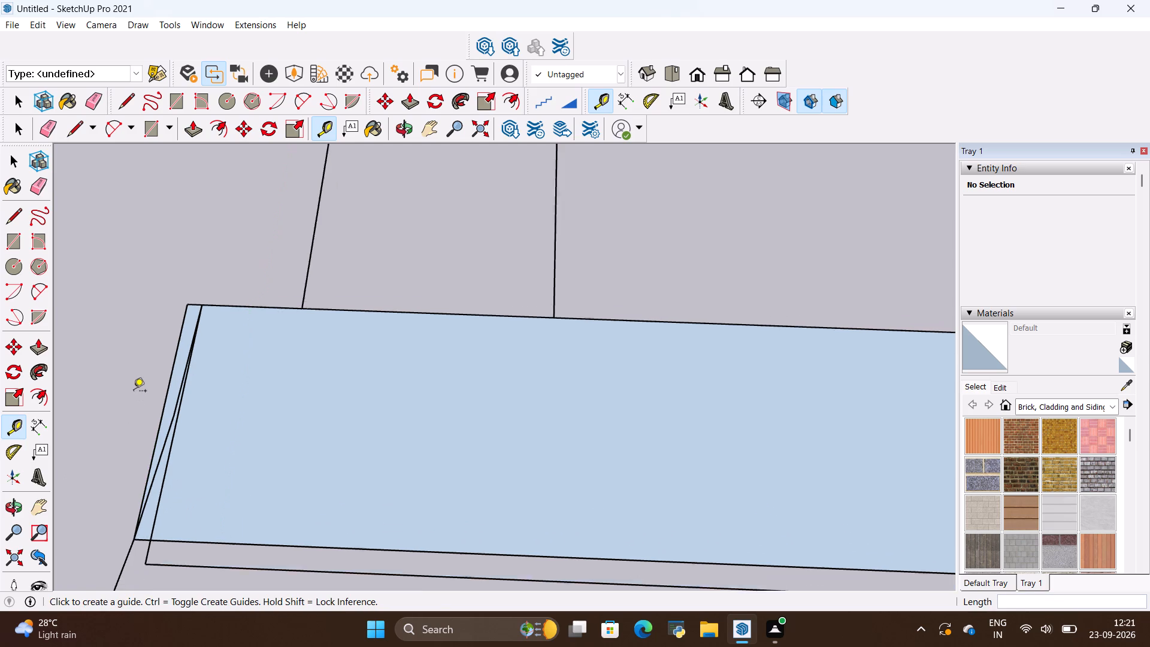
# Check the door end of the small room's lower partition rectangle against the plan lines and undo that rectangle.
pyautogui.scroll(-8, 134, 392)
pyautogui.scroll(2, 223, 486)
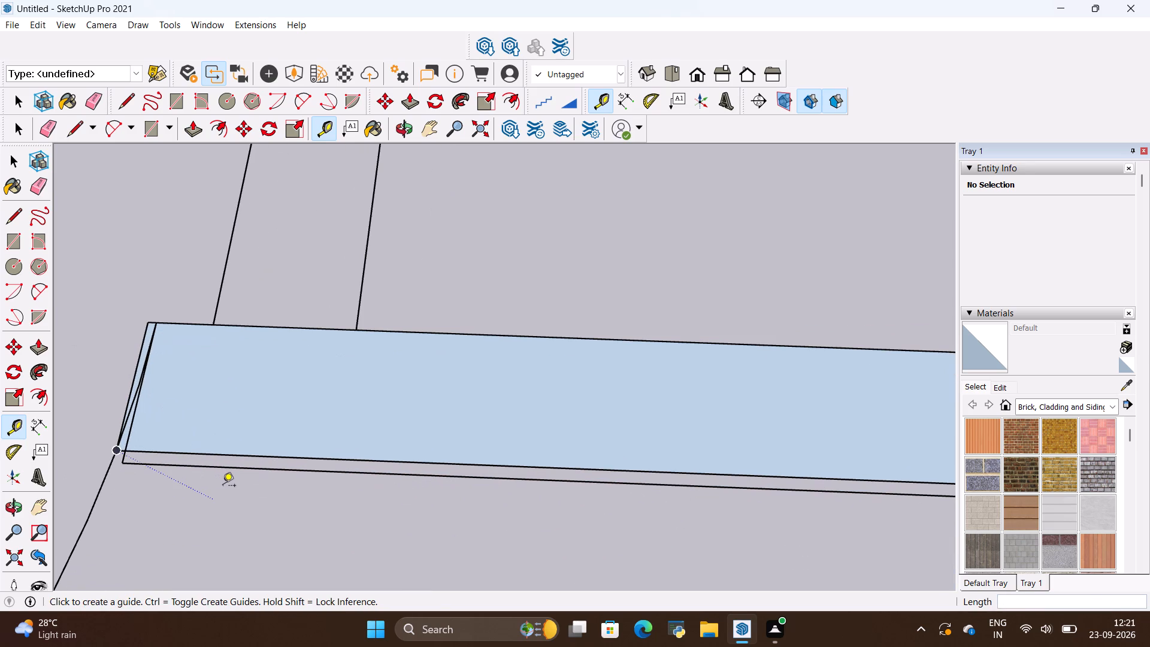
pyautogui.scroll(4, 146, 471)
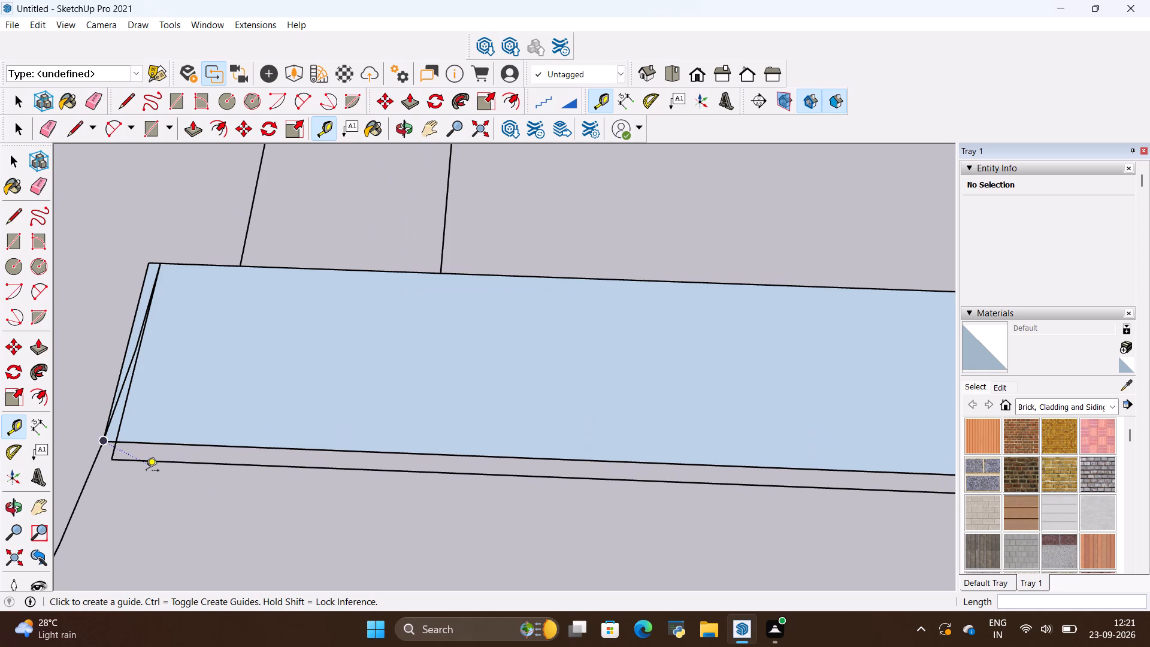
pyautogui.scroll(7, 122, 313)
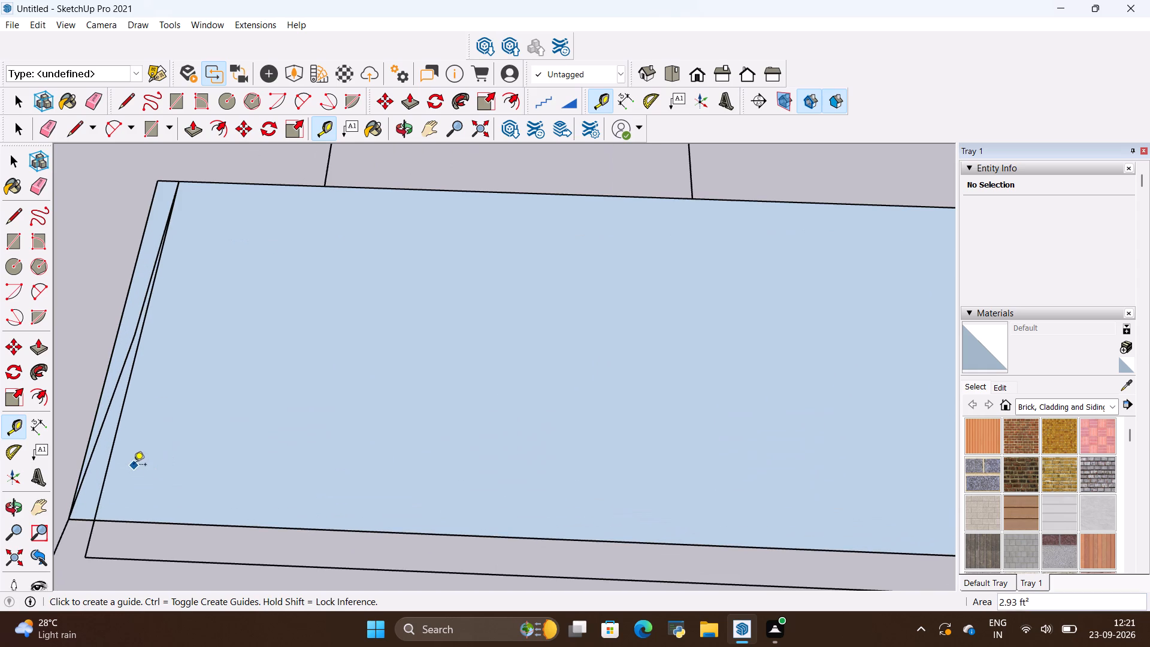
pyautogui.scroll(-4, 130, 487)
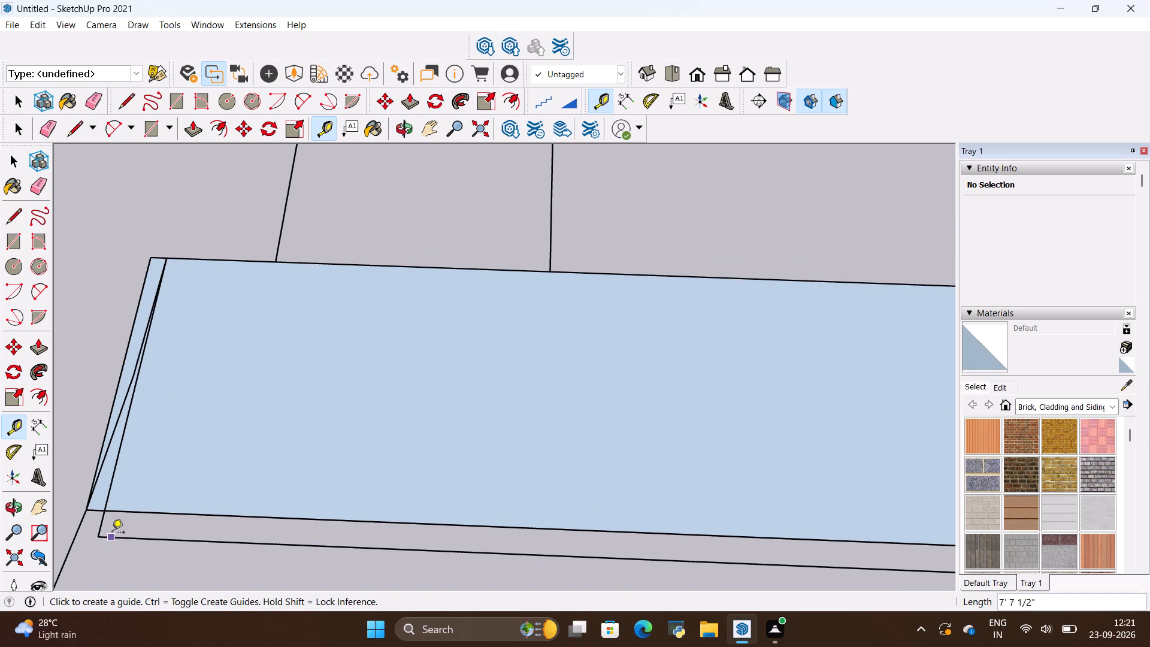
pyautogui.hotkey('alt', 'BackSpace')
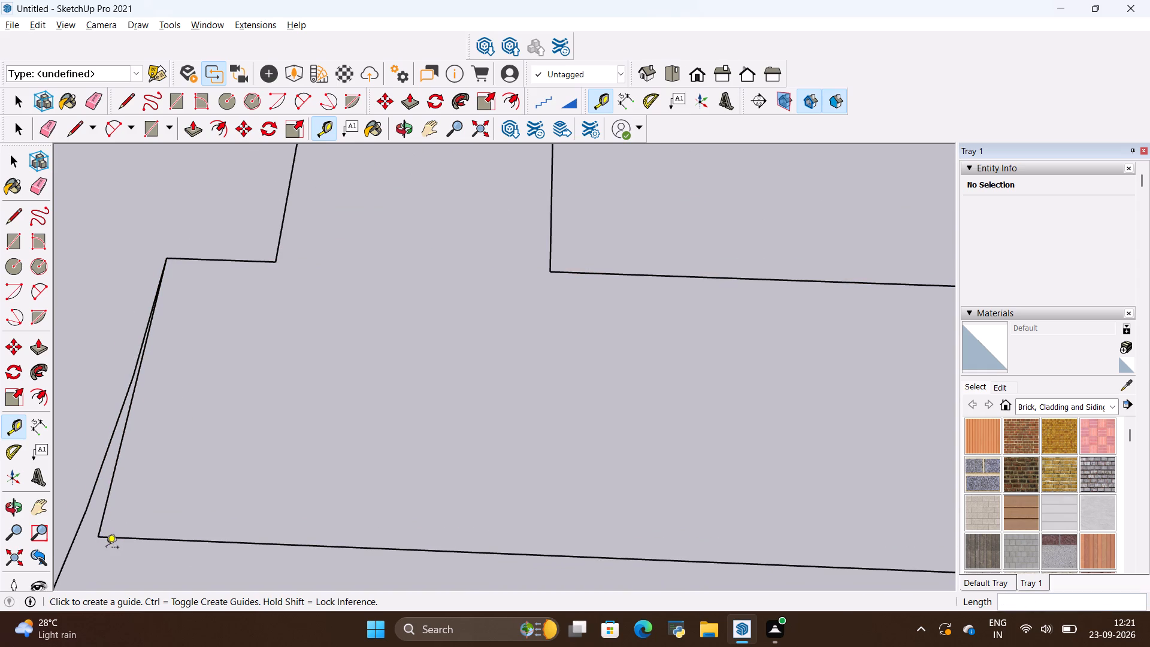
# Redraw the small room's lower partition as a 7' 7 1/2" by 5" rectangle from its door-end corner to the outer wall.
pyautogui.press('r')
pyautogui.click(100, 539)
pyautogui.scroll(-11, 318, 427)
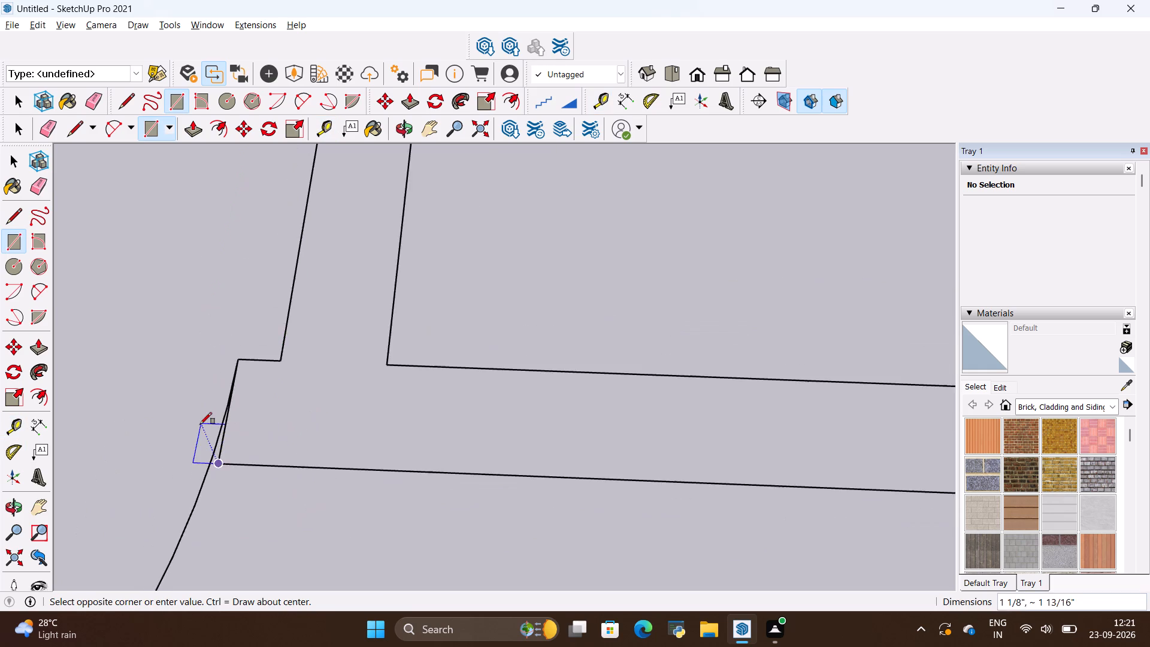
pyautogui.scroll(-18, 200, 424)
pyautogui.scroll(6, 650, 427)
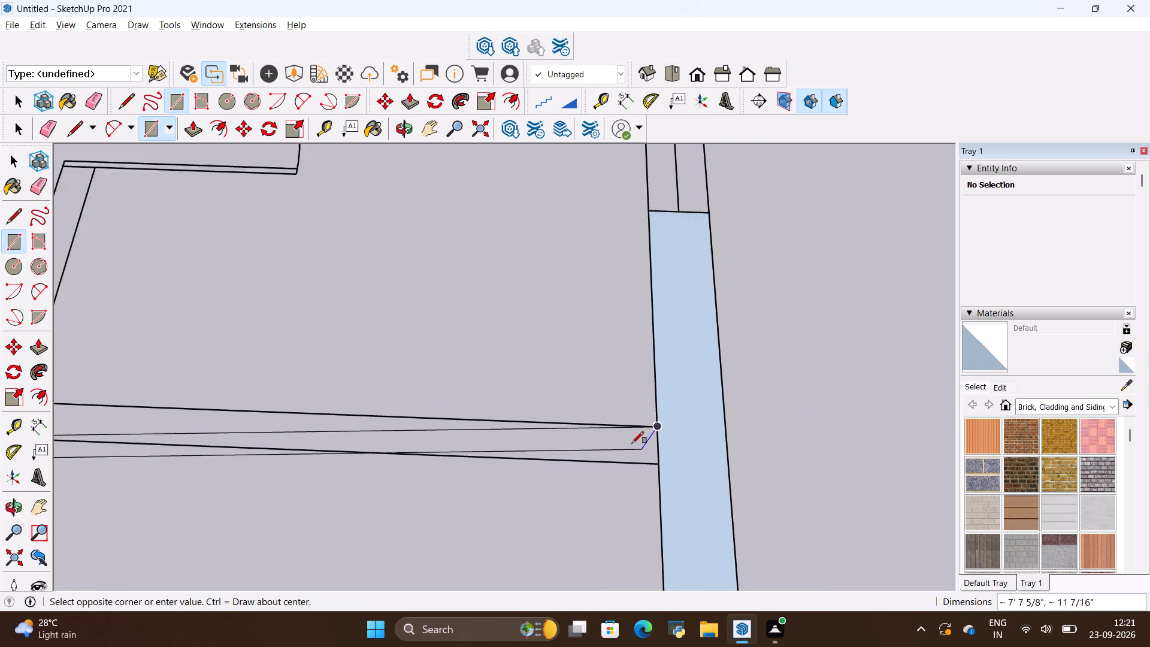
pyautogui.scroll(2, 632, 443)
pyautogui.click(667, 425)
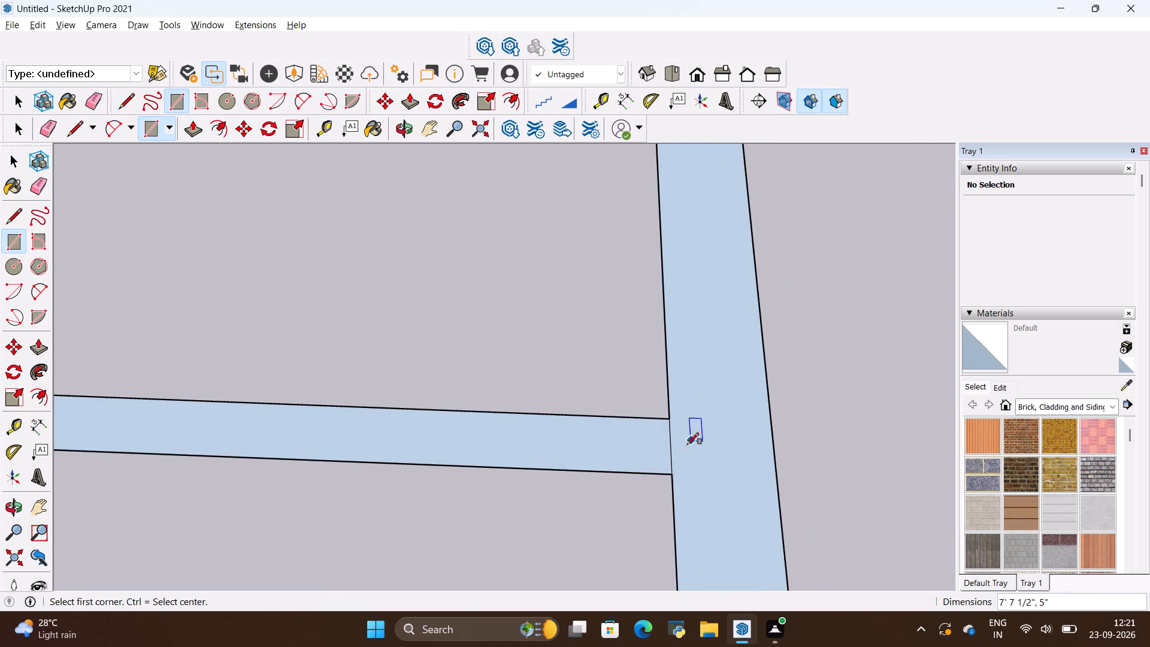
# Draw a 3' 2" by 5" rectangle over the small room's short side partition, from the lower partition up to its door.
pyautogui.scroll(5, 535, 488)
pyautogui.scroll(-5, 646, 459)
pyautogui.scroll(4, 659, 453)
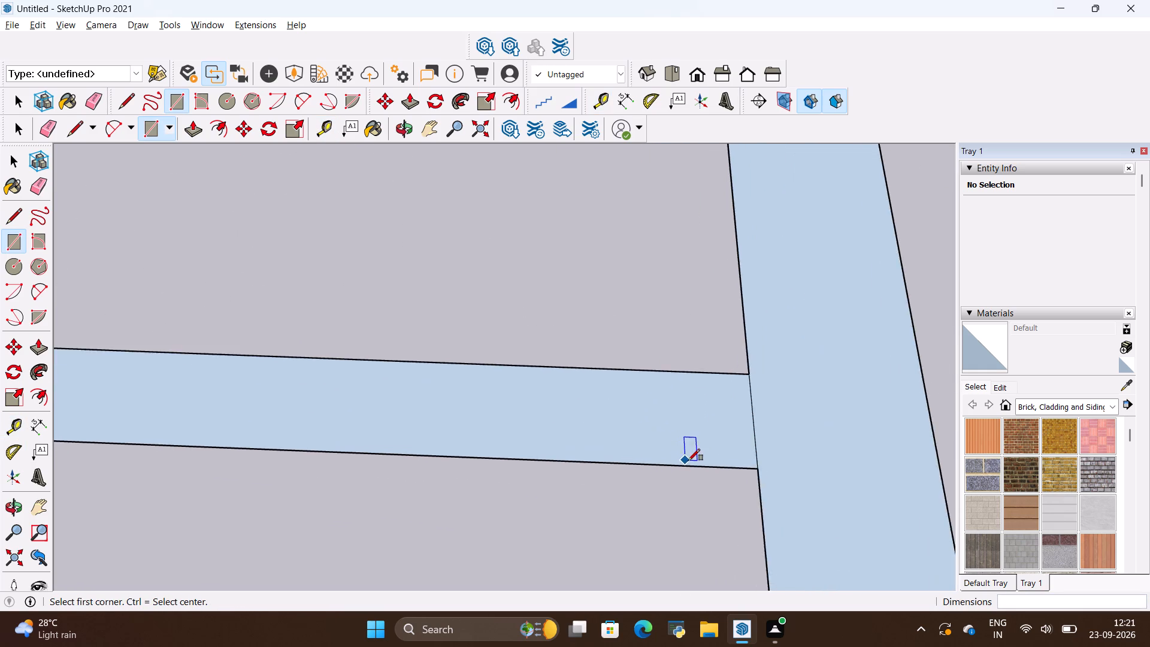
pyautogui.scroll(11, 688, 461)
pyautogui.scroll(-20, 729, 476)
pyautogui.scroll(-9, 729, 476)
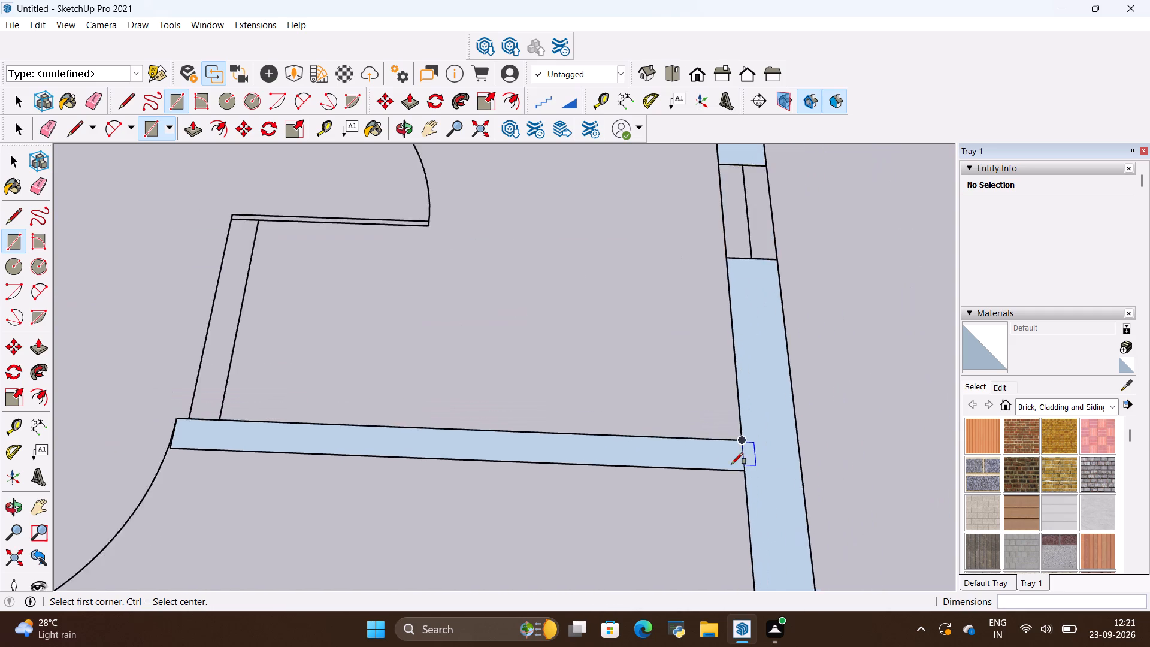
pyautogui.scroll(-3, 731, 464)
pyautogui.scroll(5, 392, 467)
pyautogui.scroll(4, 422, 255)
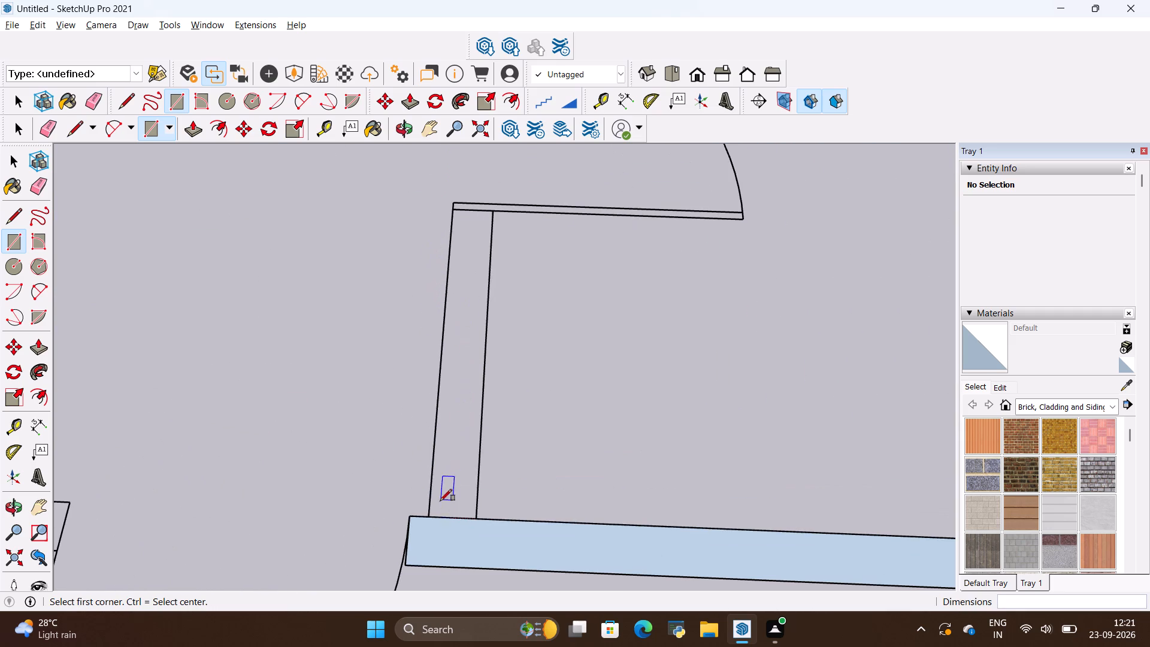
pyautogui.click(428, 516)
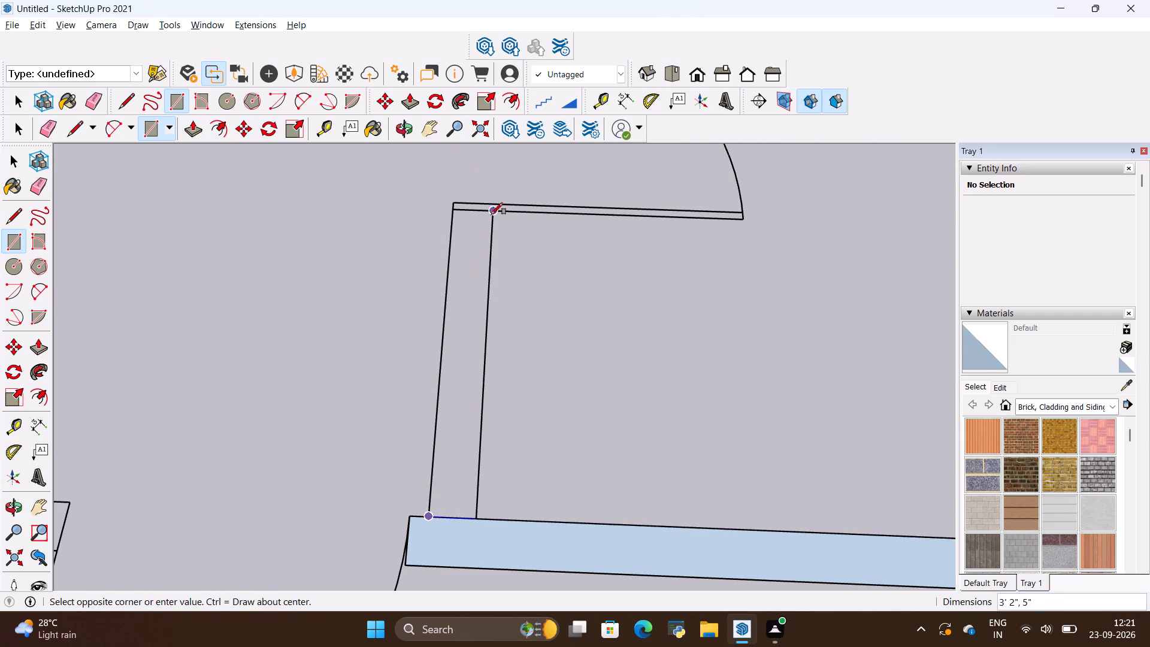
pyautogui.click(491, 214)
# Draw a 9" by 11' 6" rectangle over the outer side wall beside the stairs, from the last window to the front corner.
pyautogui.scroll(-19, 458, 421)
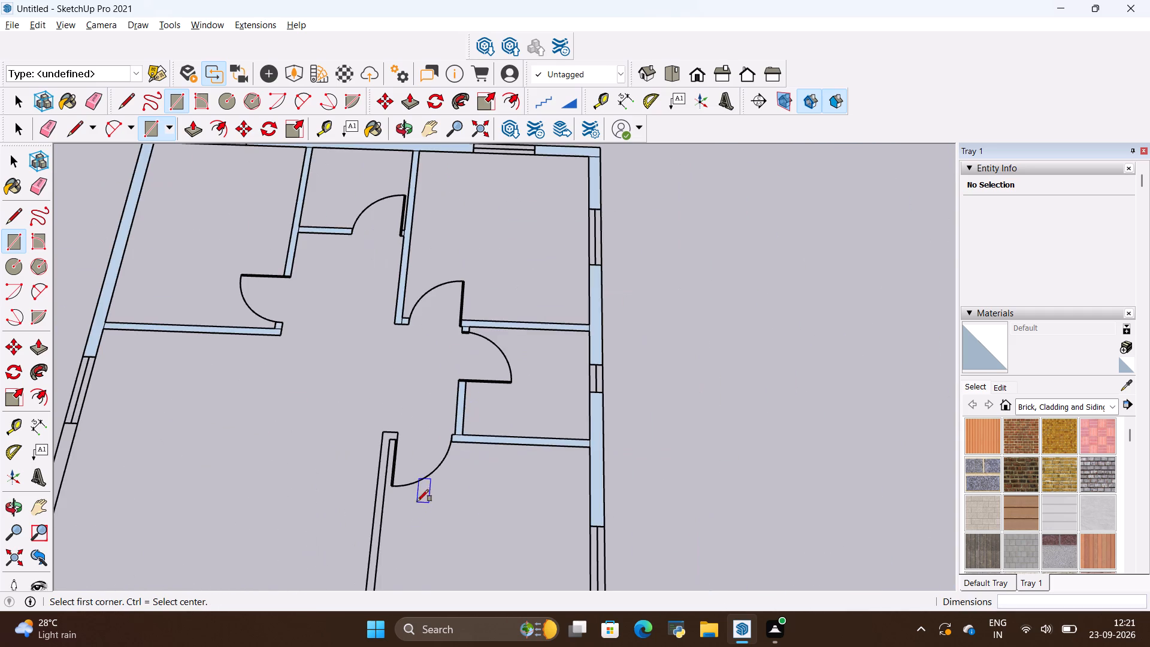
pyautogui.scroll(-19, 417, 501)
pyautogui.scroll(8, 470, 585)
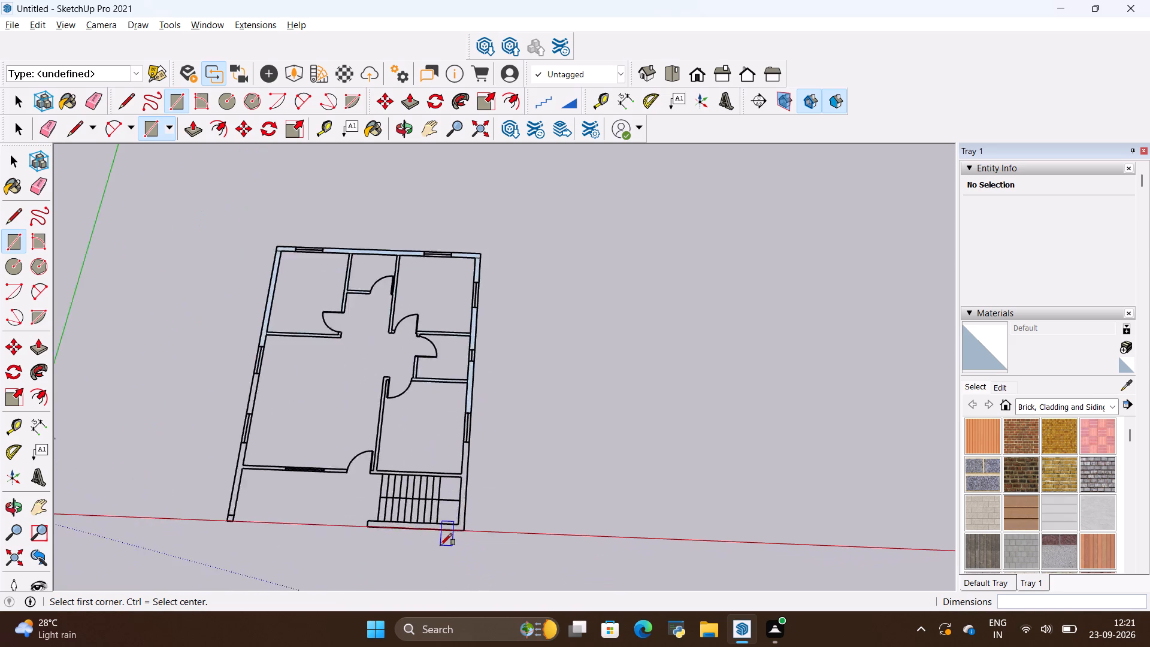
pyautogui.scroll(15, 440, 545)
pyautogui.scroll(2, 479, 383)
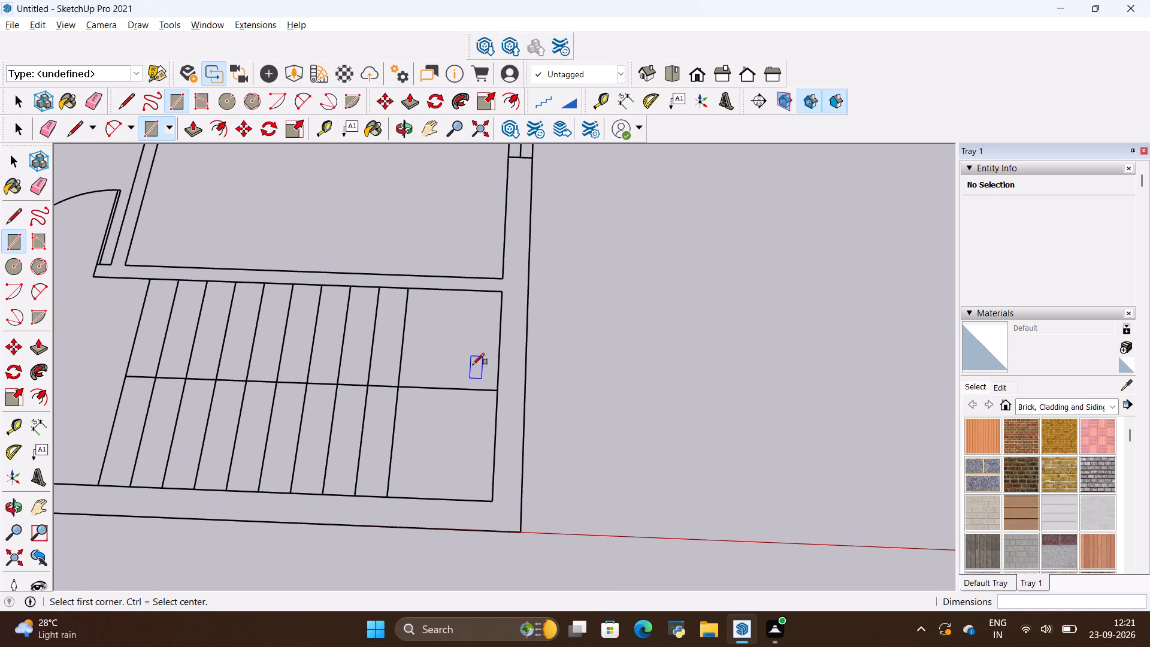
pyautogui.click(509, 156)
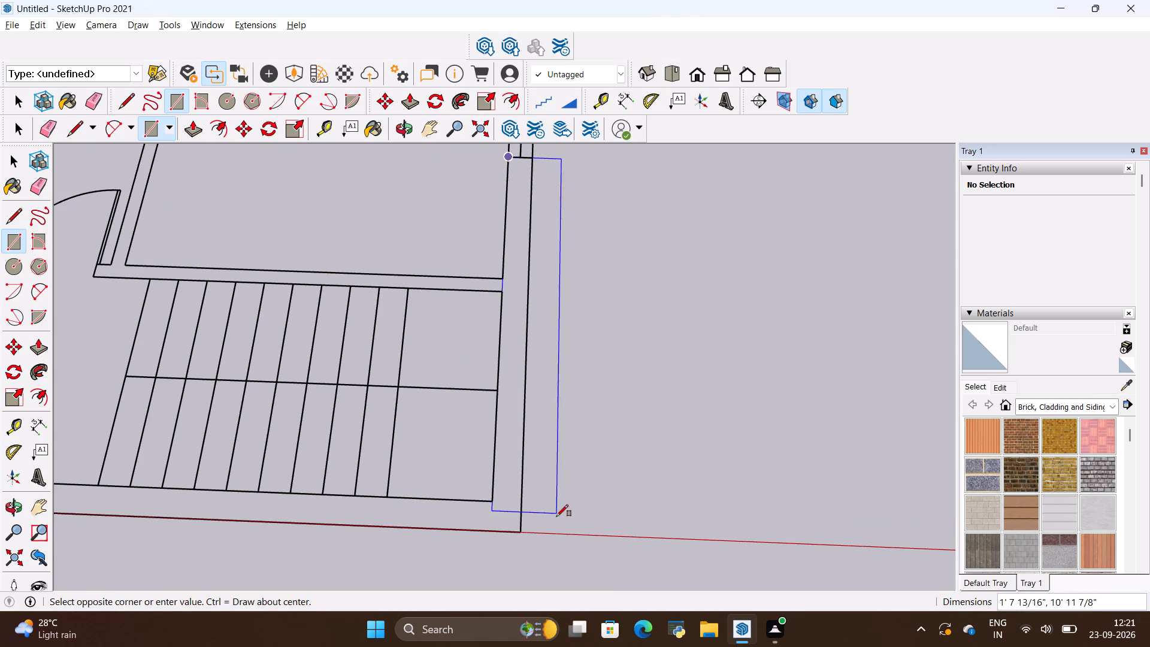
pyautogui.click(524, 531)
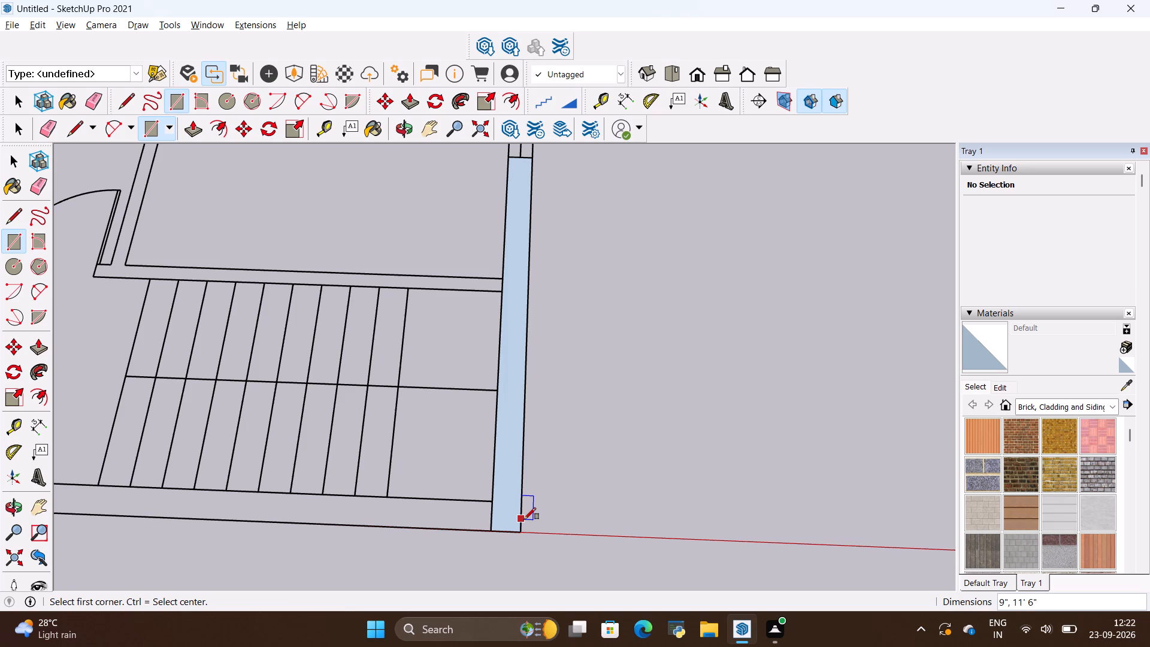
# Draw a rectangle about 11' 7" by 8 5/8" over the front wall along the stairs, up to the outer side wall.
pyautogui.scroll(-7, 524, 519)
pyautogui.scroll(8, 321, 539)
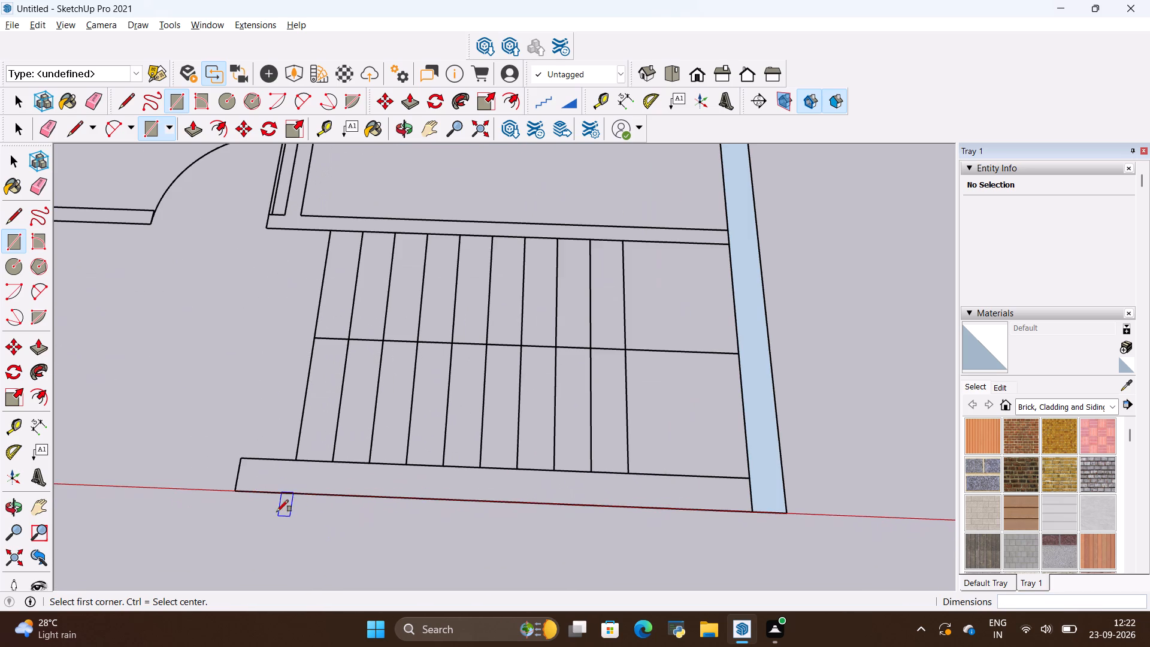
pyautogui.click(229, 489)
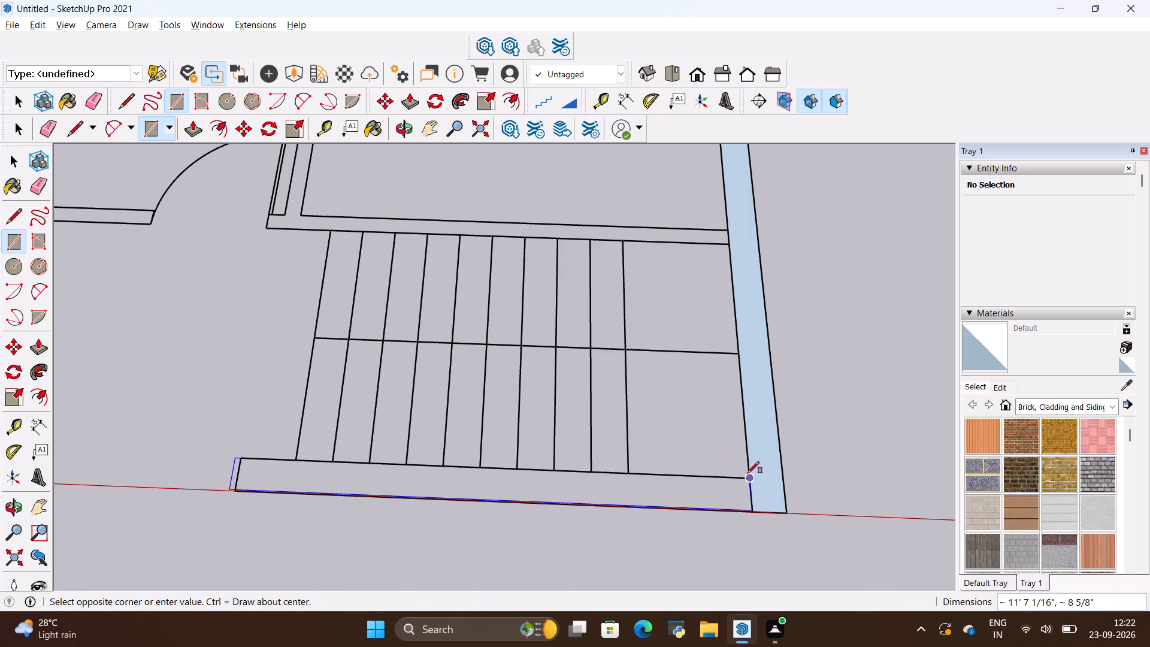
pyautogui.click(746, 476)
# Draw a 10" by 5" rectangle over the door jamb at the head of the long partition between the hall and the room above the stairs.
pyautogui.scroll(-5, 341, 490)
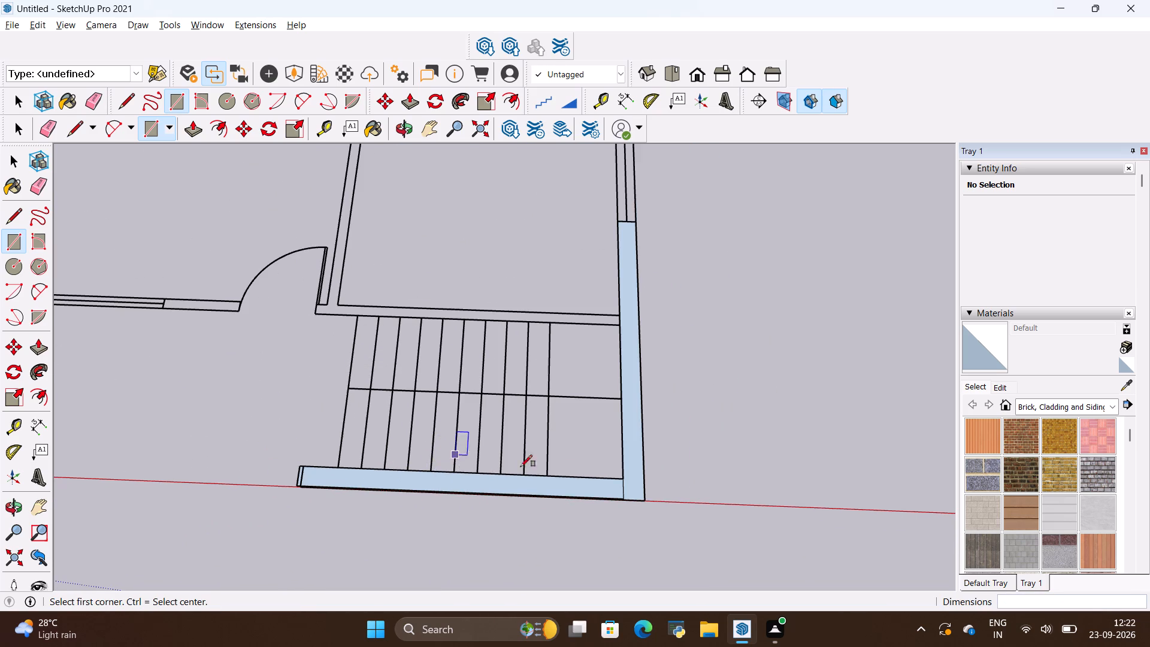
pyautogui.scroll(8, 637, 512)
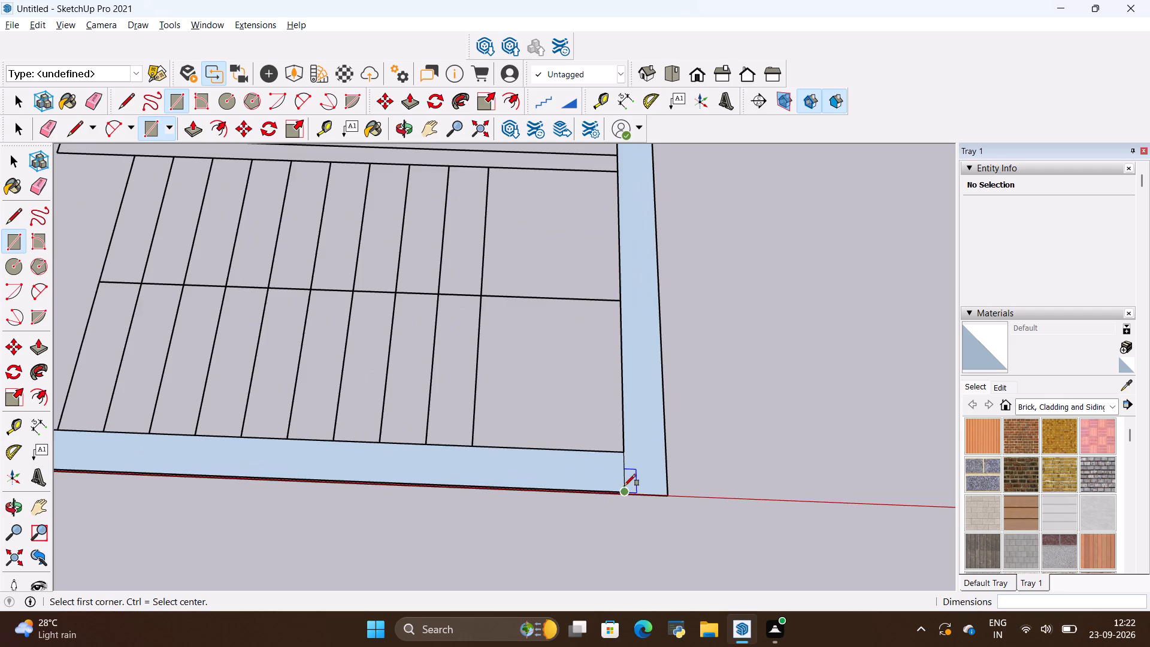
pyautogui.scroll(-18, 624, 486)
pyautogui.scroll(7, 505, 241)
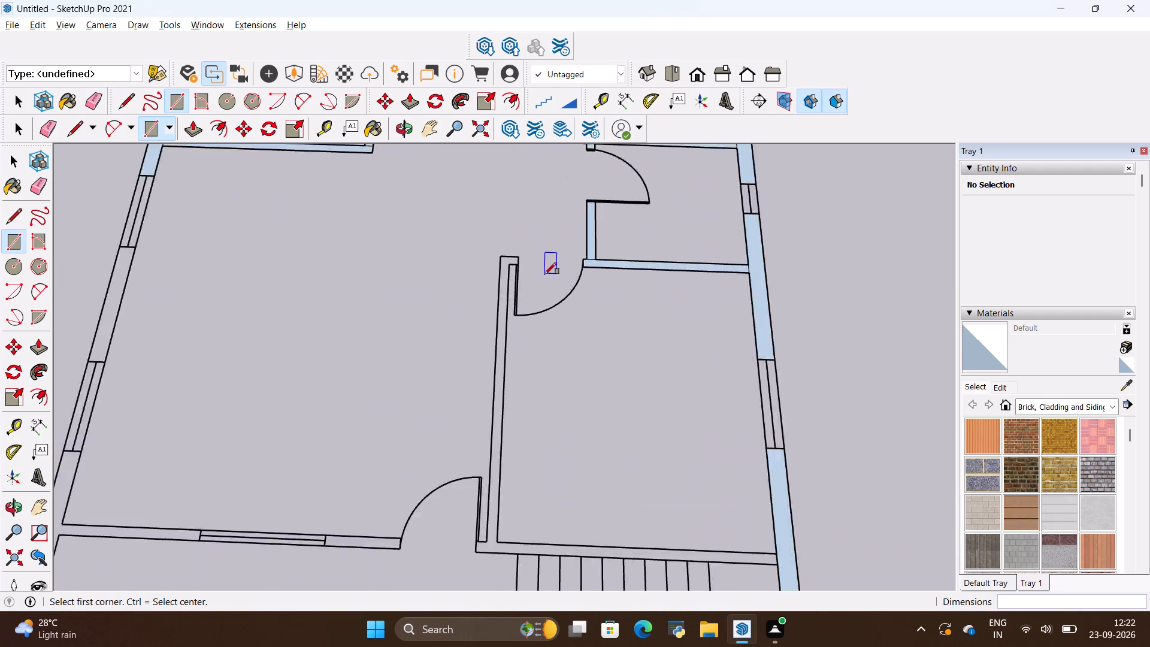
pyautogui.scroll(14, 544, 274)
pyautogui.click(535, 250)
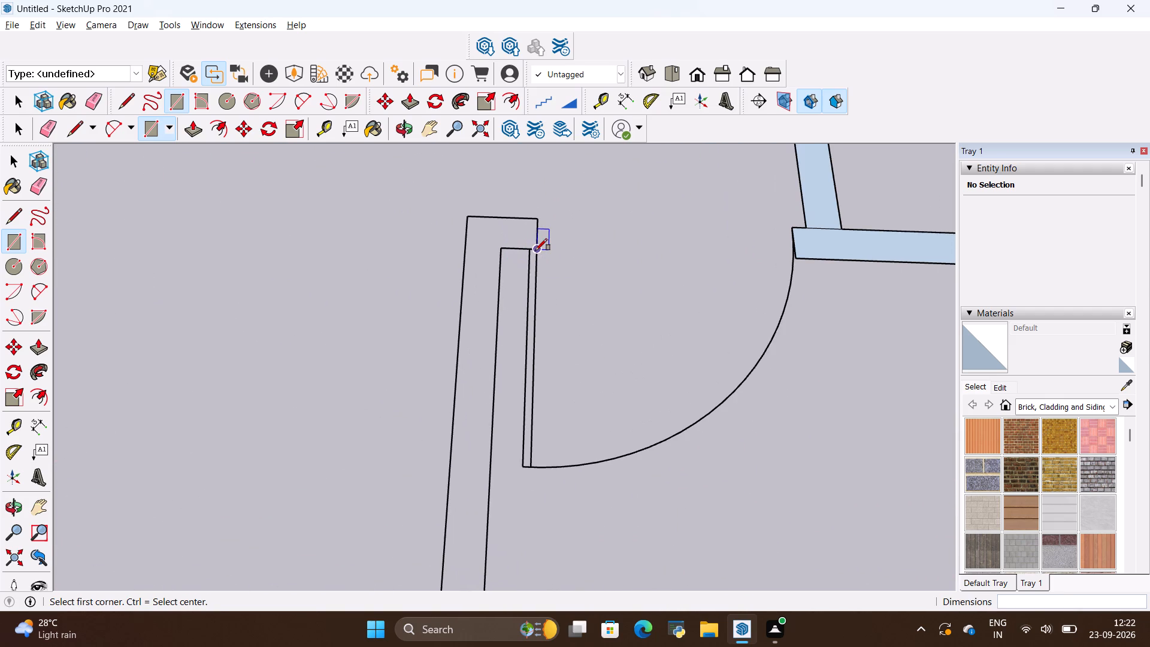
pyautogui.click(468, 220)
# Draw a 12' 7" by 5" rectangle over the long partition, from the door jamb down to the wall above the stairs.
pyautogui.click(469, 246)
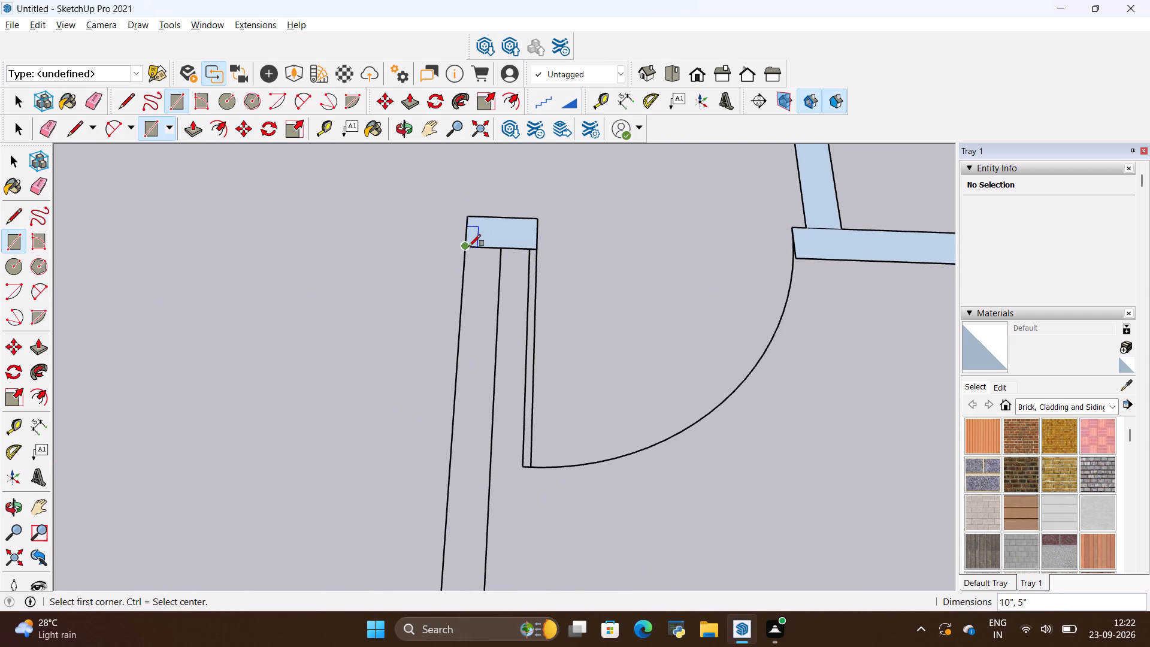
pyautogui.scroll(-17, 456, 375)
pyautogui.scroll(-6, 450, 355)
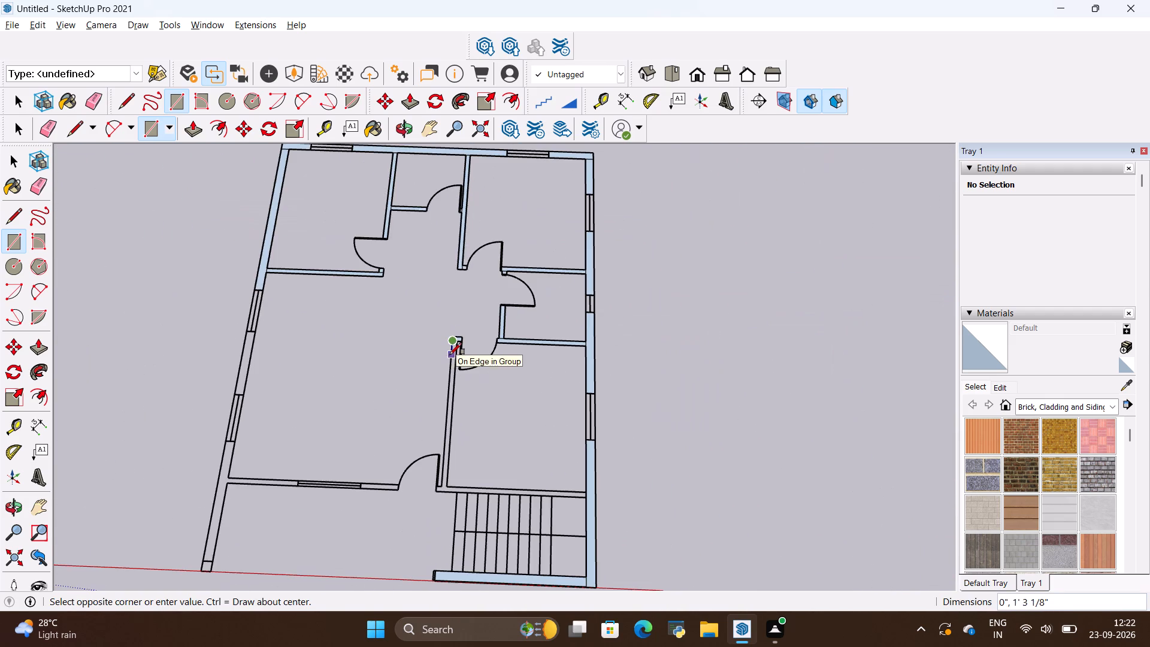
pyautogui.scroll(16, 438, 510)
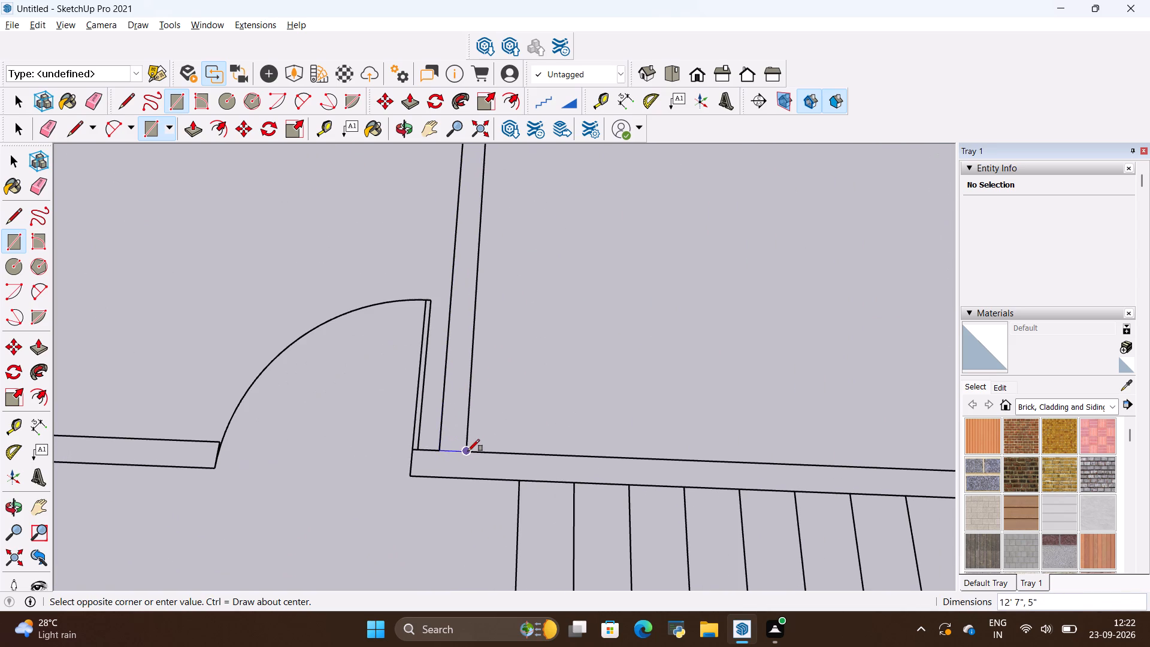
pyautogui.click(468, 451)
# Draw an 11' 10 1/2" by 5" rectangle over the wall above the stairs, from the entrance door end to the outer side wall.
pyautogui.scroll(5, 408, 478)
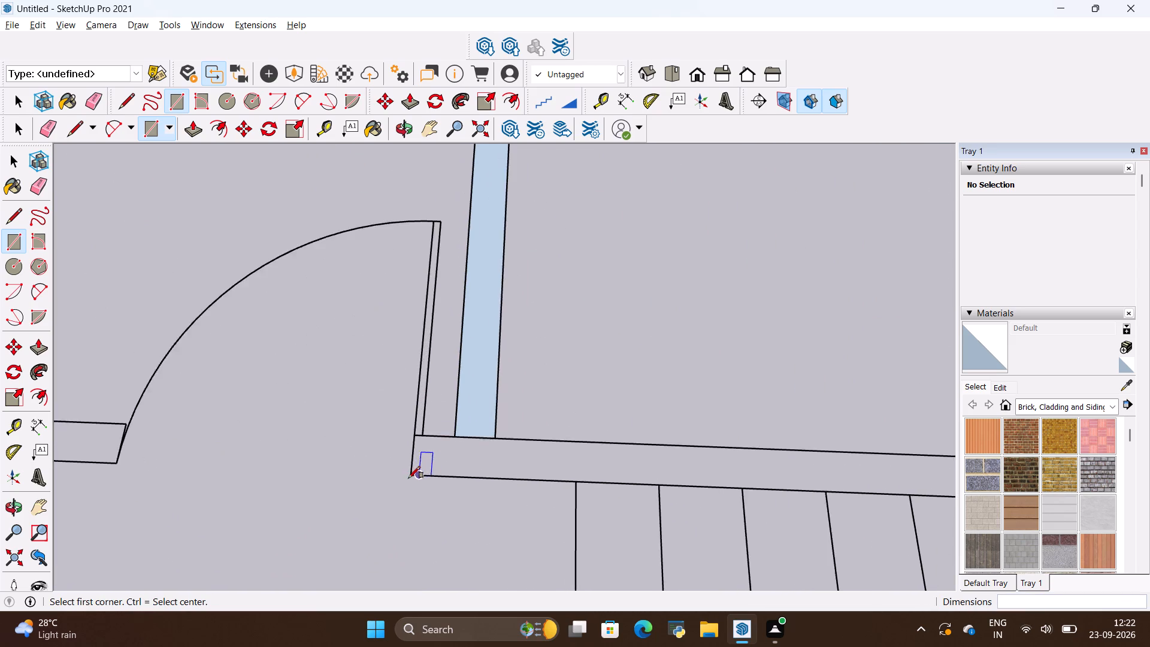
pyautogui.scroll(4, 408, 478)
pyautogui.click(410, 476)
pyautogui.scroll(-4, 177, 471)
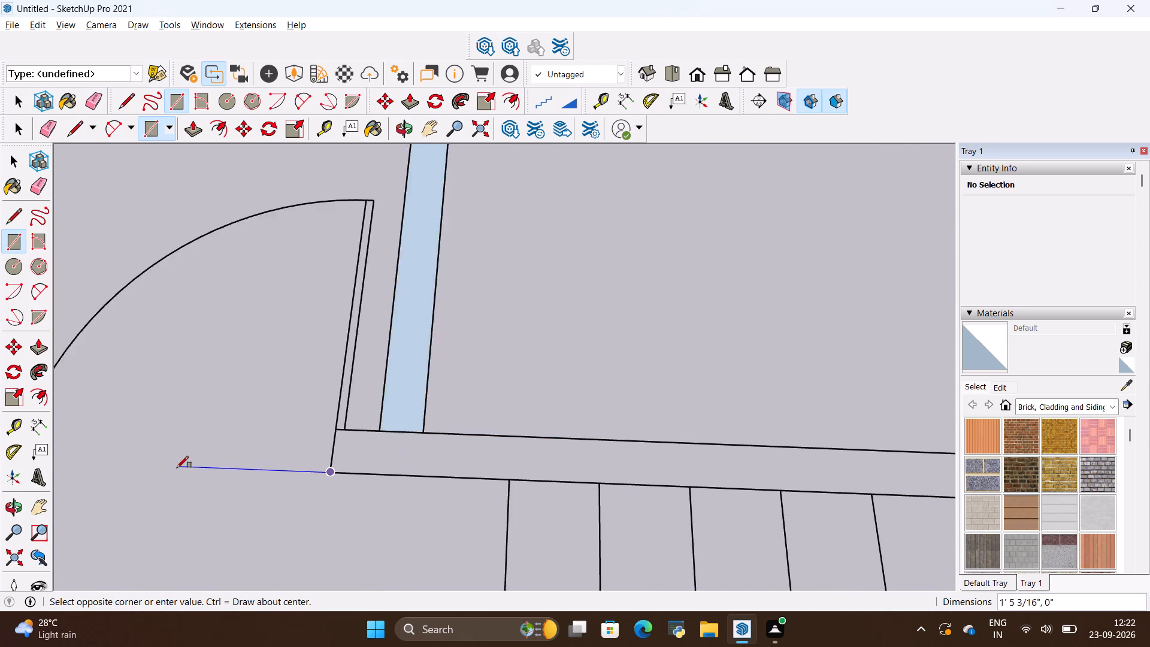
pyautogui.scroll(-12, 177, 468)
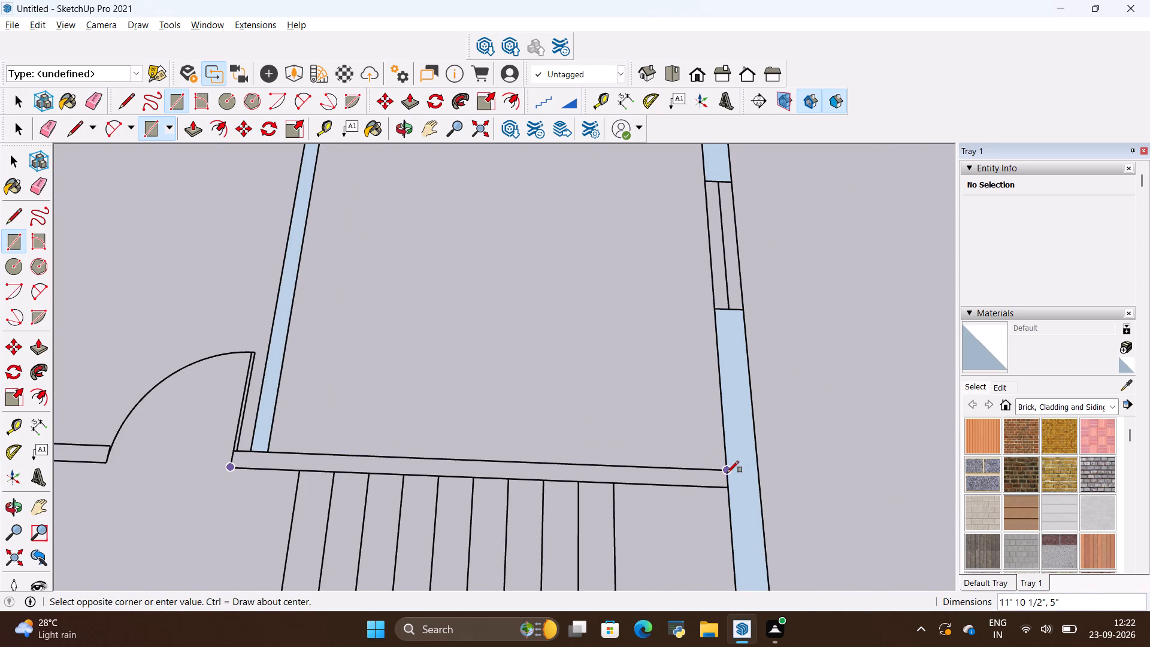
pyautogui.click(727, 473)
# Draw a 5" wide rectangle over the hall's front wall segment between its window and the entrance door.
pyautogui.scroll(-11, 720, 420)
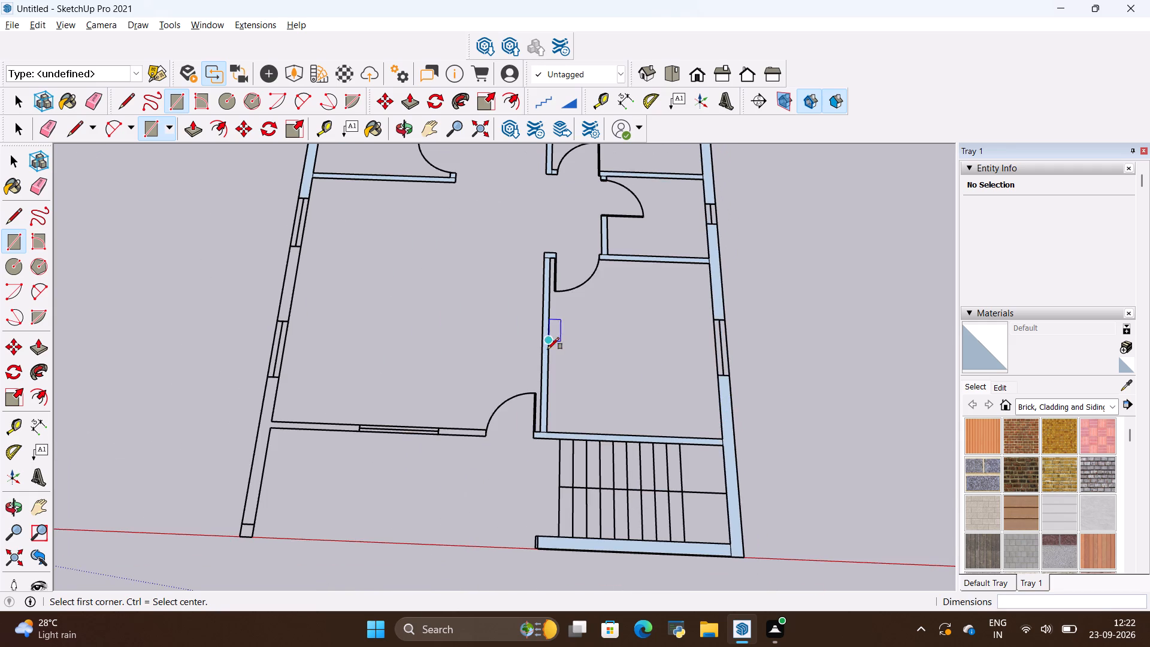
pyautogui.scroll(-4, 547, 349)
pyautogui.scroll(19, 428, 408)
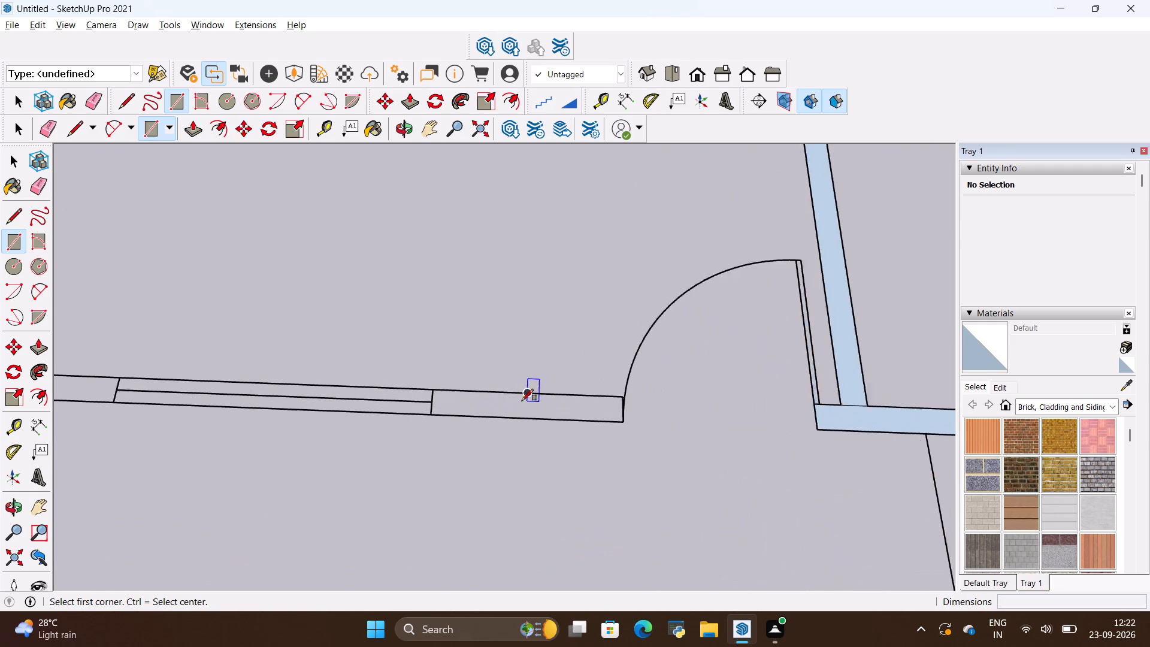
pyautogui.scroll(4, 522, 401)
pyautogui.click(356, 384)
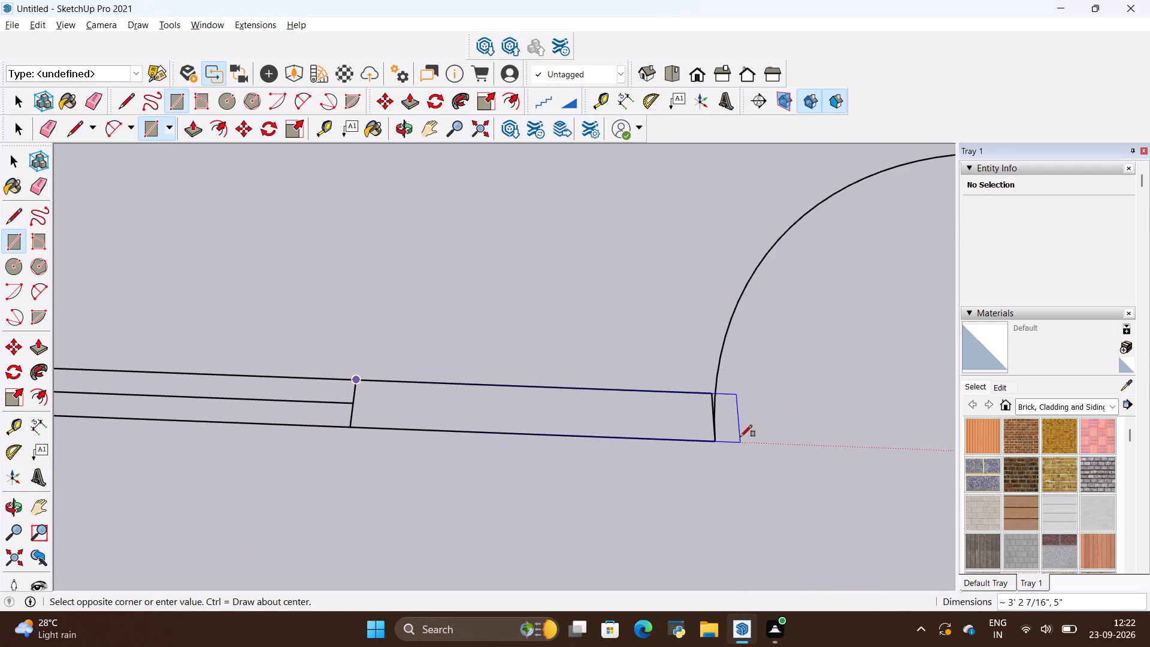
pyautogui.click(710, 444)
# Draw a 9" wide rectangle over the left outer side wall, from the hall's lower side window down to the wall's front end.
pyautogui.scroll(5, 695, 432)
pyautogui.scroll(-13, 709, 430)
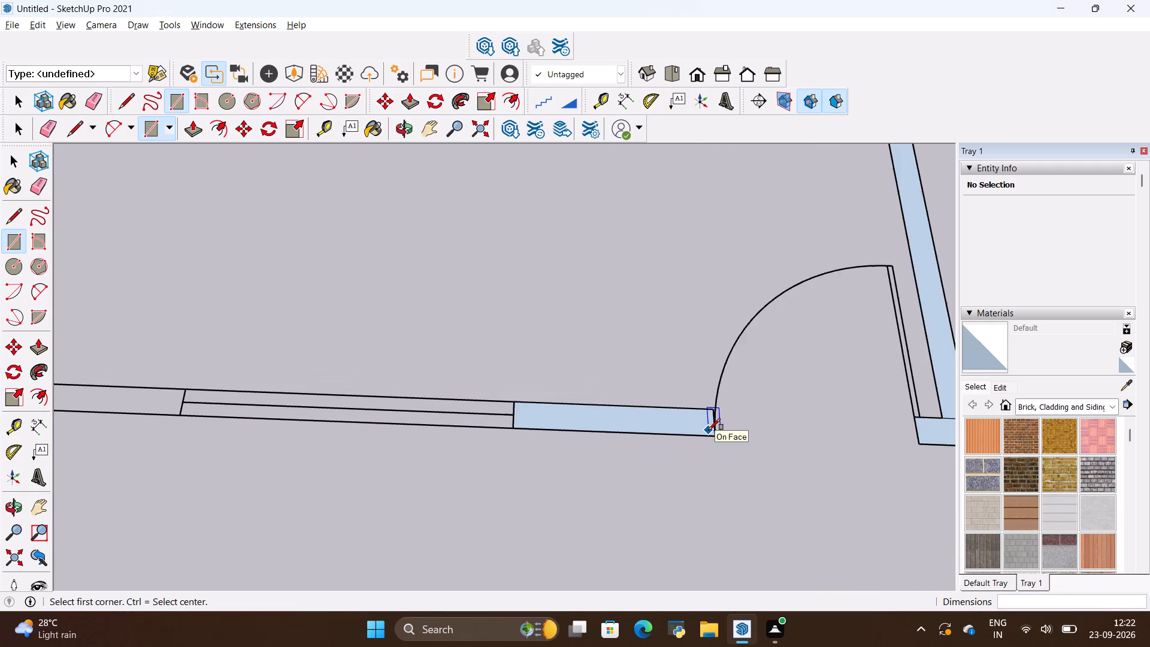
pyautogui.scroll(-5, 709, 430)
pyautogui.scroll(1, 239, 421)
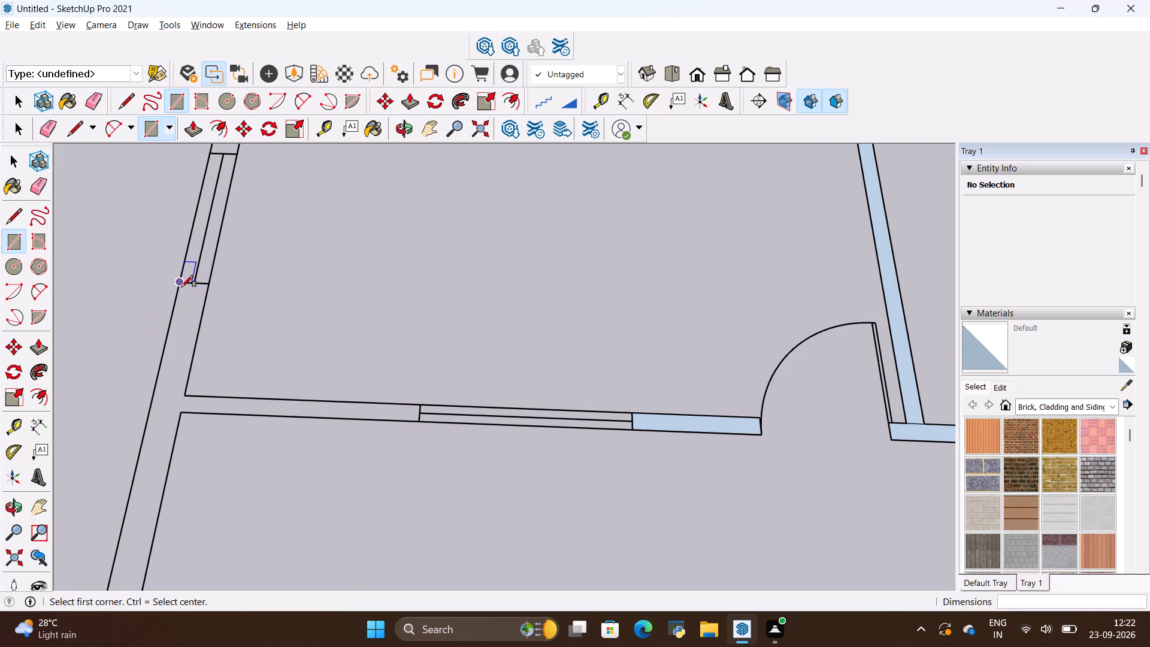
pyautogui.click(181, 287)
pyautogui.scroll(-11, 344, 412)
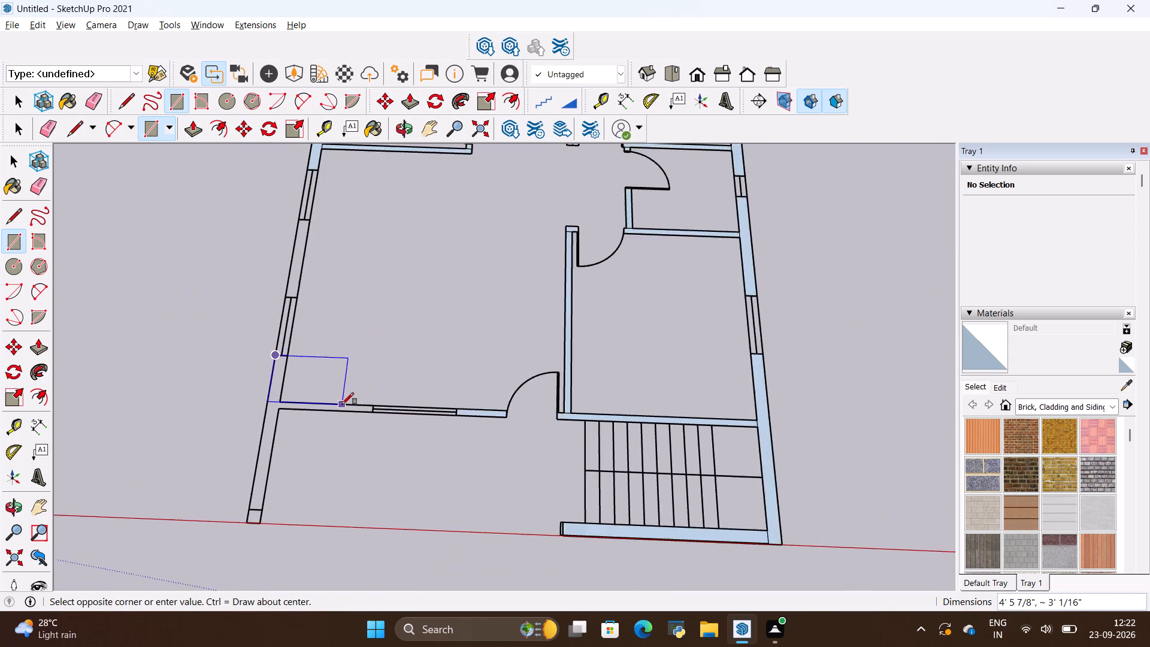
pyautogui.scroll(11, 256, 494)
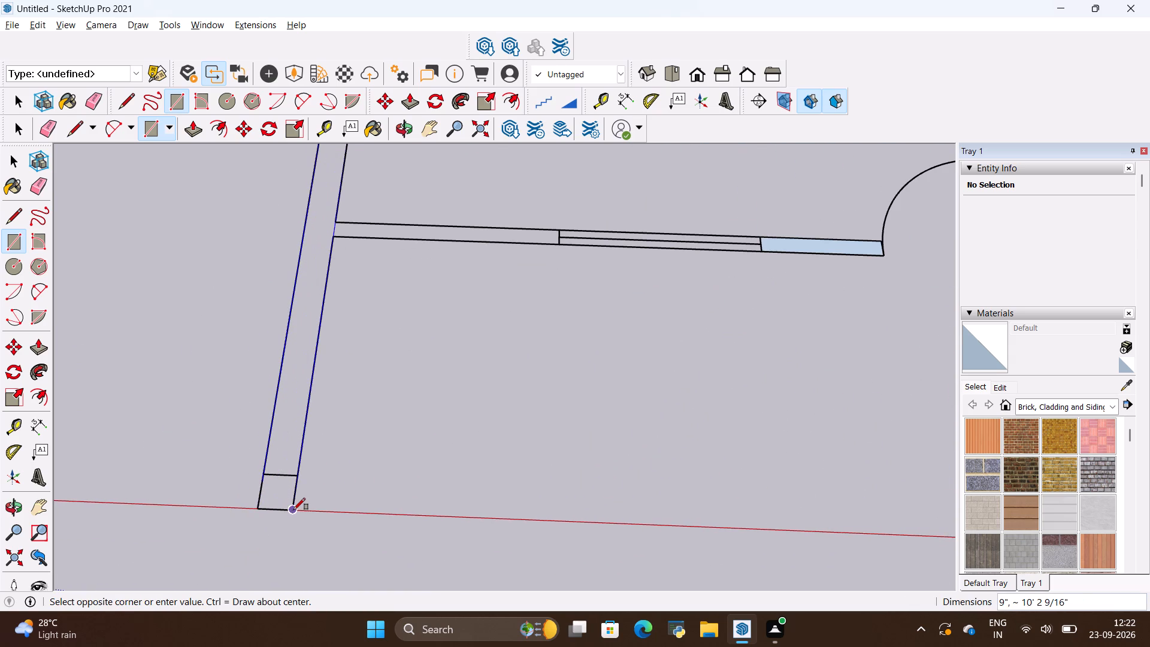
pyautogui.click(293, 510)
# Draw a rectangle over the hall's front wall segment between the left outer side wall and the front window.
pyautogui.scroll(-5, 363, 485)
pyautogui.scroll(7, 347, 310)
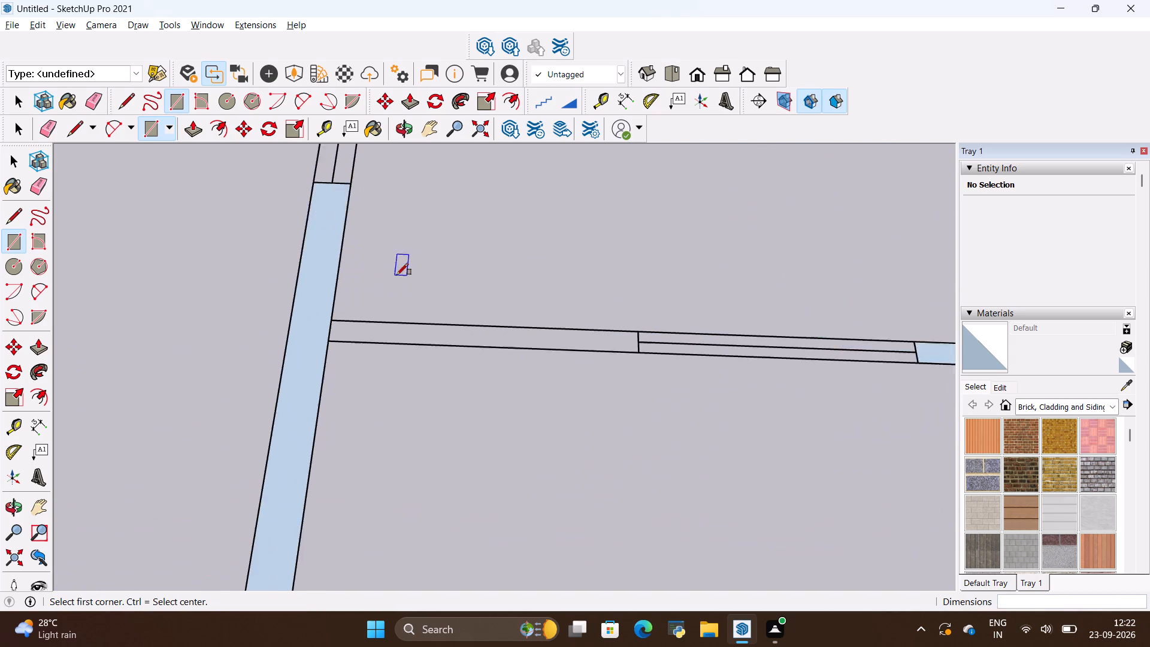
pyautogui.scroll(6, 397, 275)
pyautogui.click(214, 352)
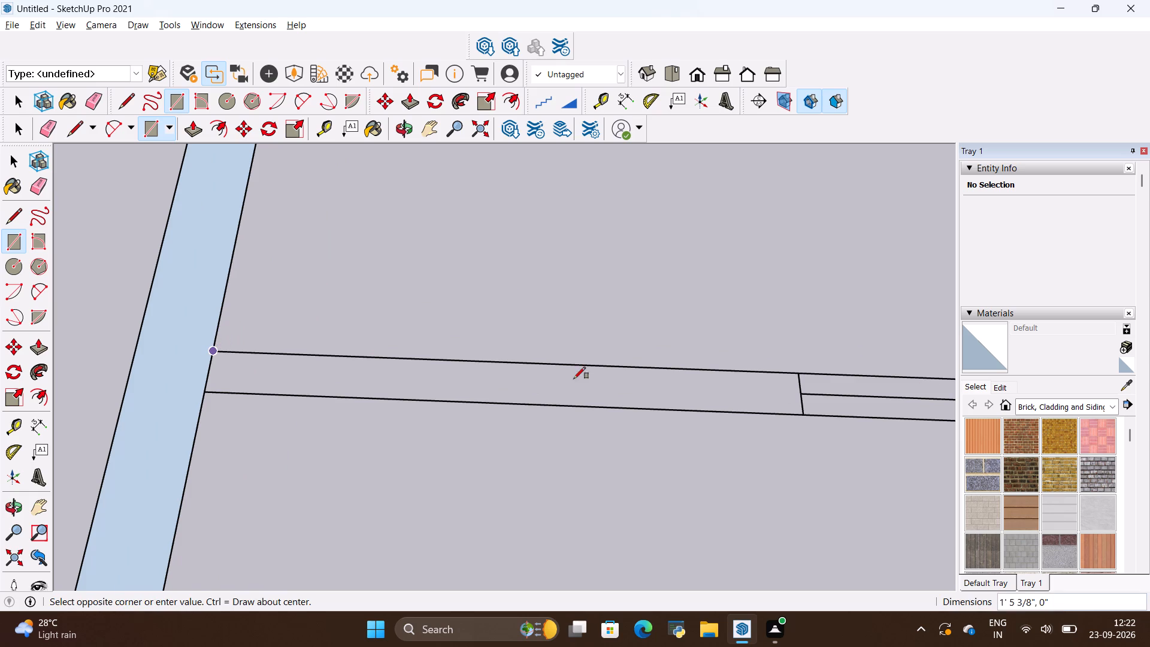
pyautogui.click(806, 415)
# Draw a 9" wide rectangle over the left outer side wall segment between the hall's two side windows.
pyautogui.scroll(-4, 594, 456)
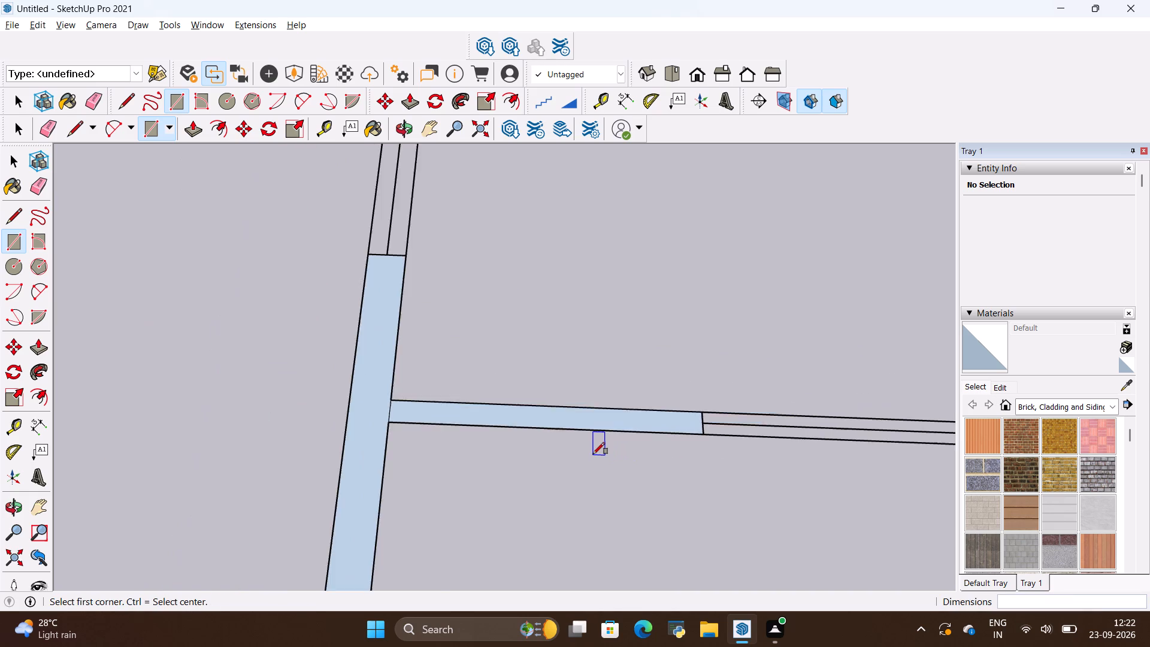
pyautogui.scroll(-20, 593, 454)
pyautogui.scroll(-2, 593, 454)
pyautogui.scroll(6, 558, 335)
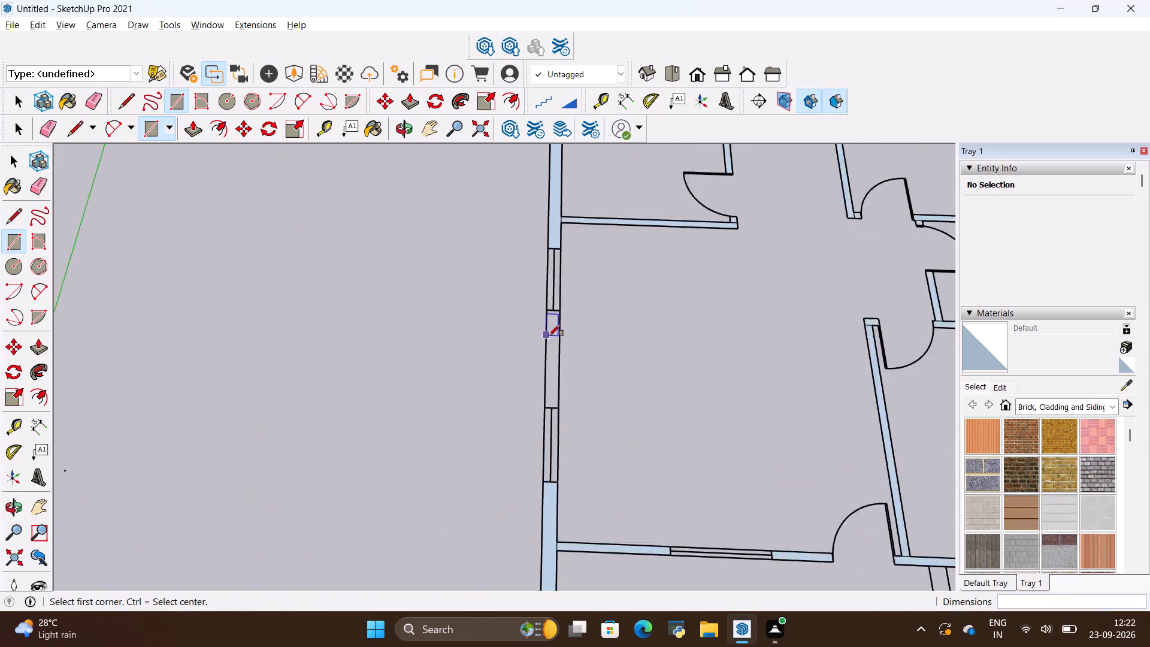
pyautogui.scroll(5, 549, 336)
pyautogui.click(541, 295)
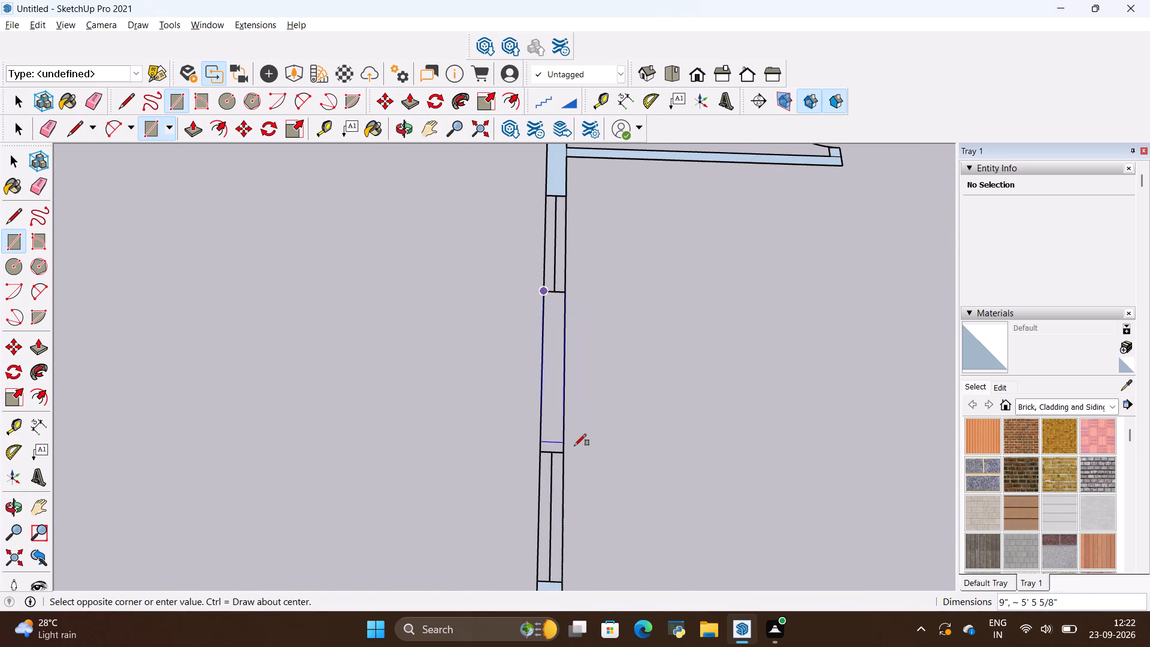
pyautogui.click(568, 452)
# Erase the dividing line where the partition between the hall and the upper-left room meets the outer side wall.
pyautogui.scroll(-15, 353, 482)
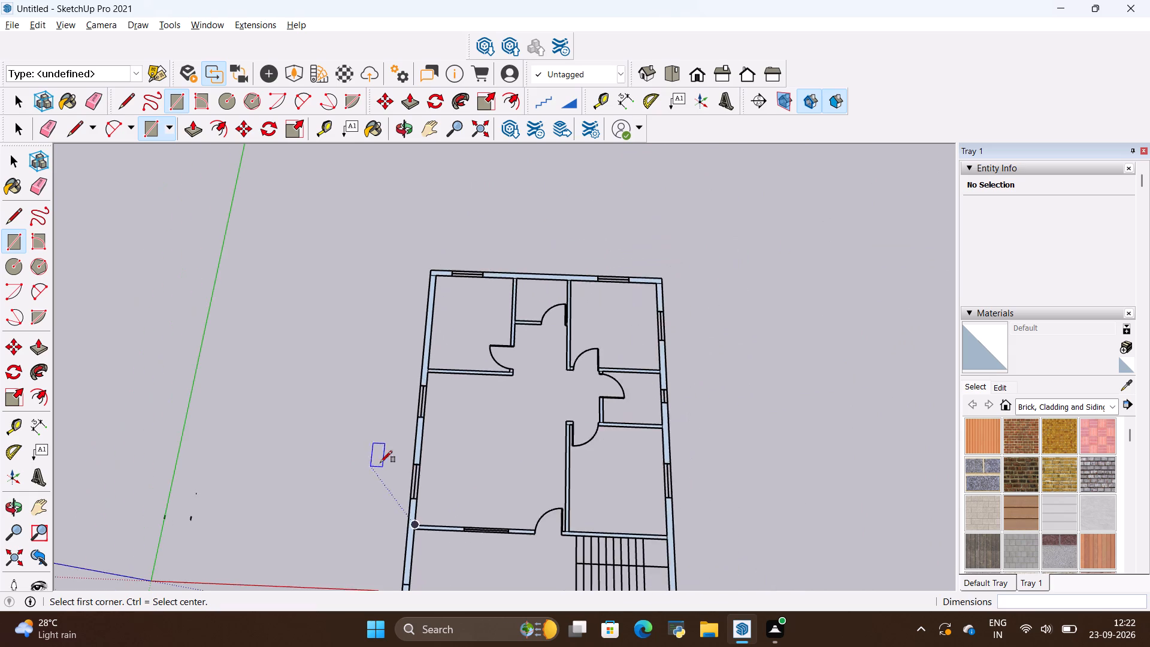
pyautogui.scroll(-5, 419, 464)
pyautogui.scroll(9, 534, 525)
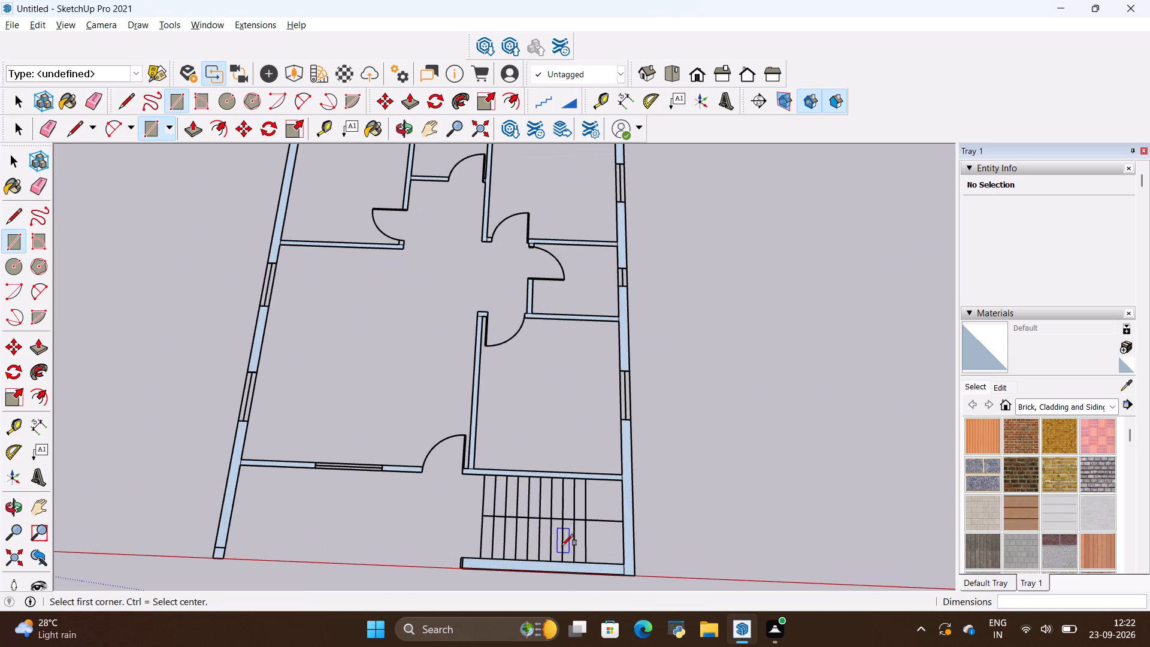
pyautogui.scroll(-5, 609, 462)
pyautogui.scroll(8, 459, 191)
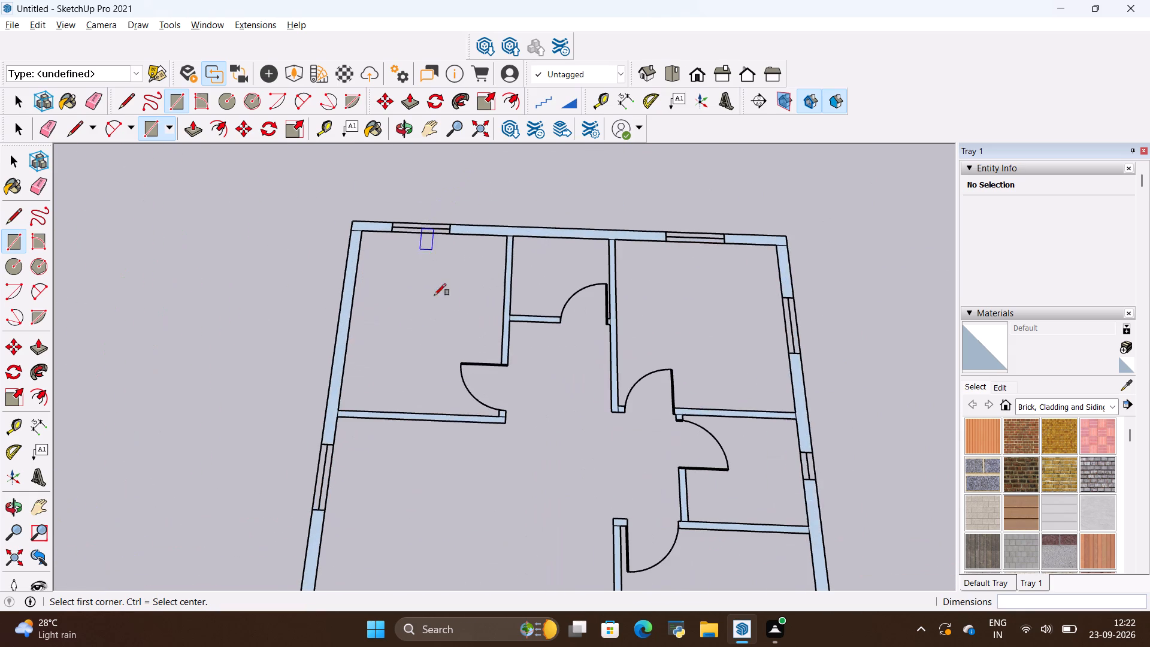
pyautogui.scroll(16, 334, 425)
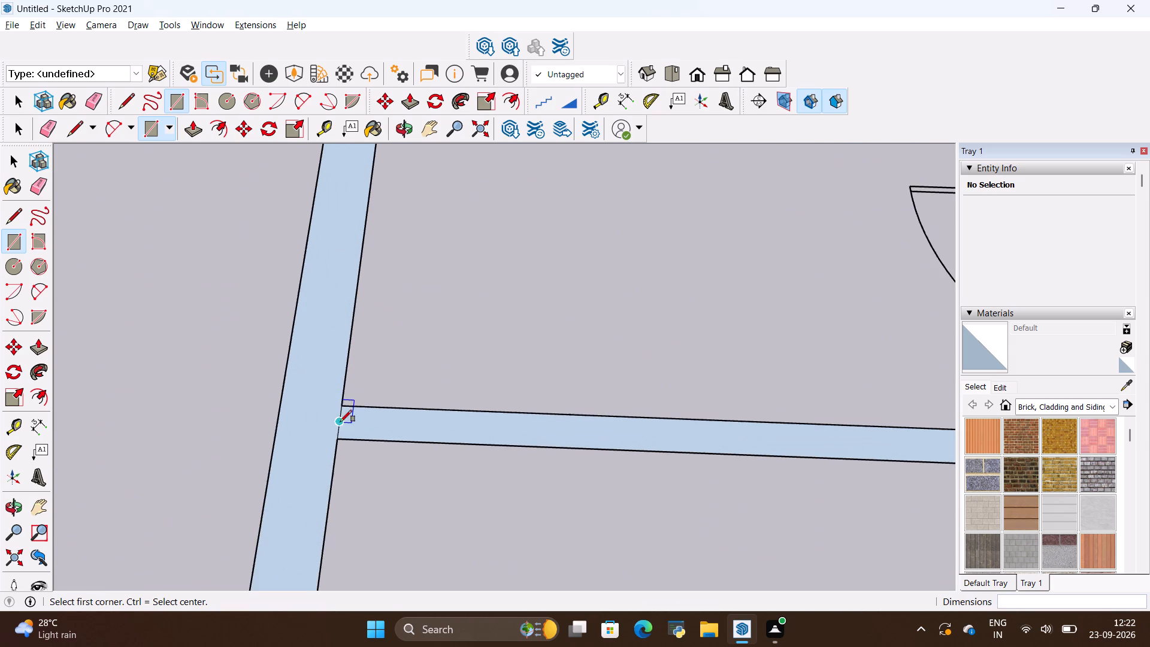
pyautogui.scroll(4, 343, 422)
pyautogui.press('e')
pyautogui.moveTo(345, 426); pyautogui.dragTo(331, 425)
pyautogui.scroll(-12, 324, 430)
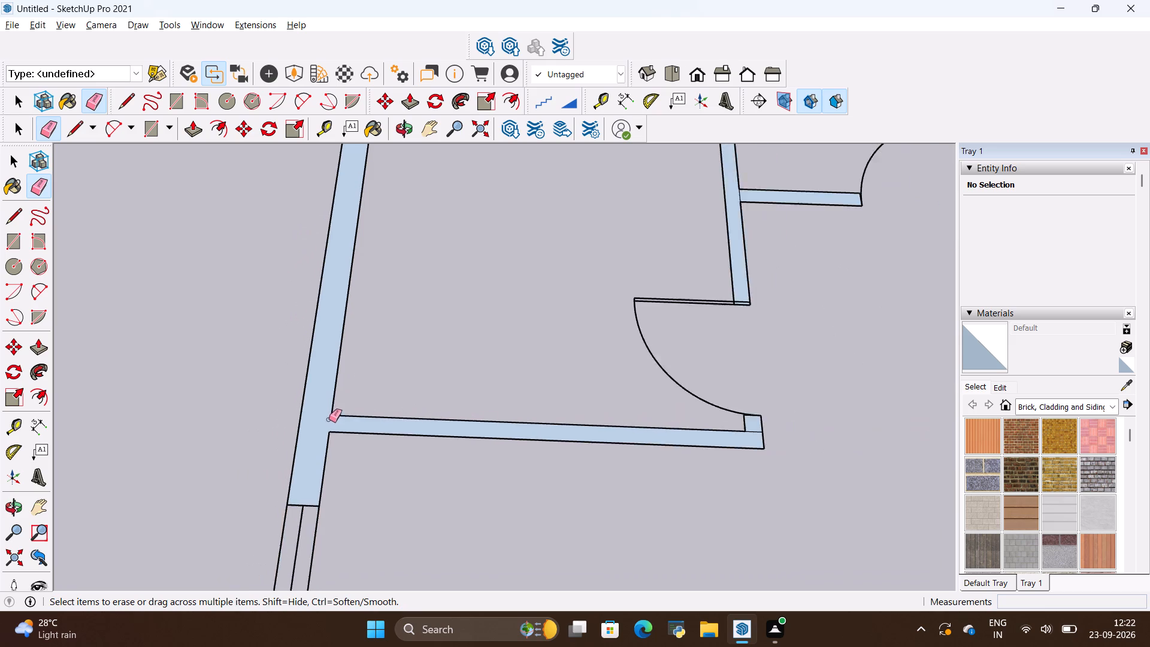
# Erase the dividing line where the small top-middle room's short lower wall meets the upper-left room's partition.
pyautogui.scroll(-6, 329, 419)
pyautogui.scroll(-5, 398, 386)
pyautogui.scroll(10, 503, 299)
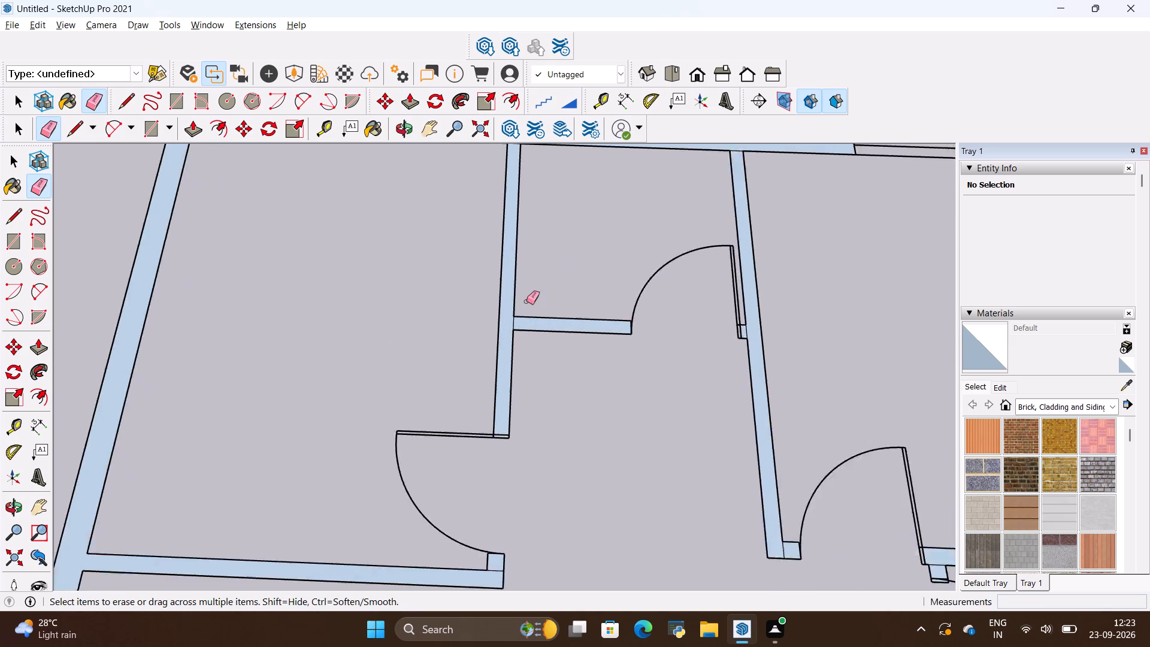
pyautogui.scroll(16, 526, 301)
pyautogui.moveTo(501, 343); pyautogui.dragTo(450, 351)
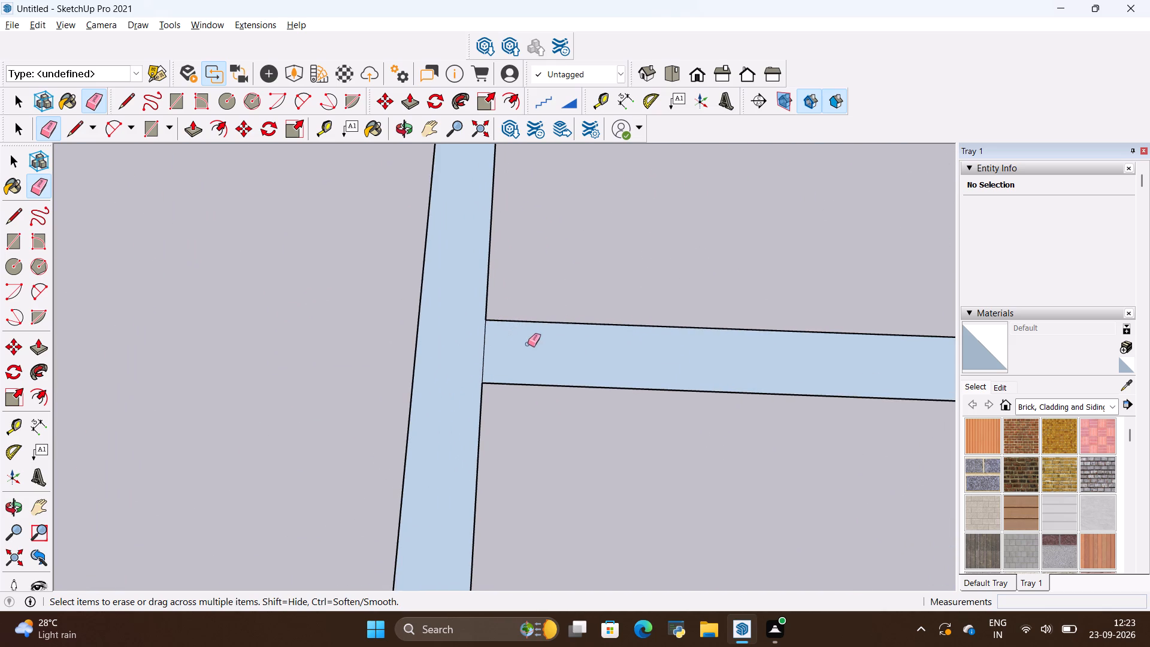
pyautogui.moveTo(528, 344); pyautogui.dragTo(449, 359)
pyautogui.click(485, 347)
pyautogui.scroll(-8, 406, 345)
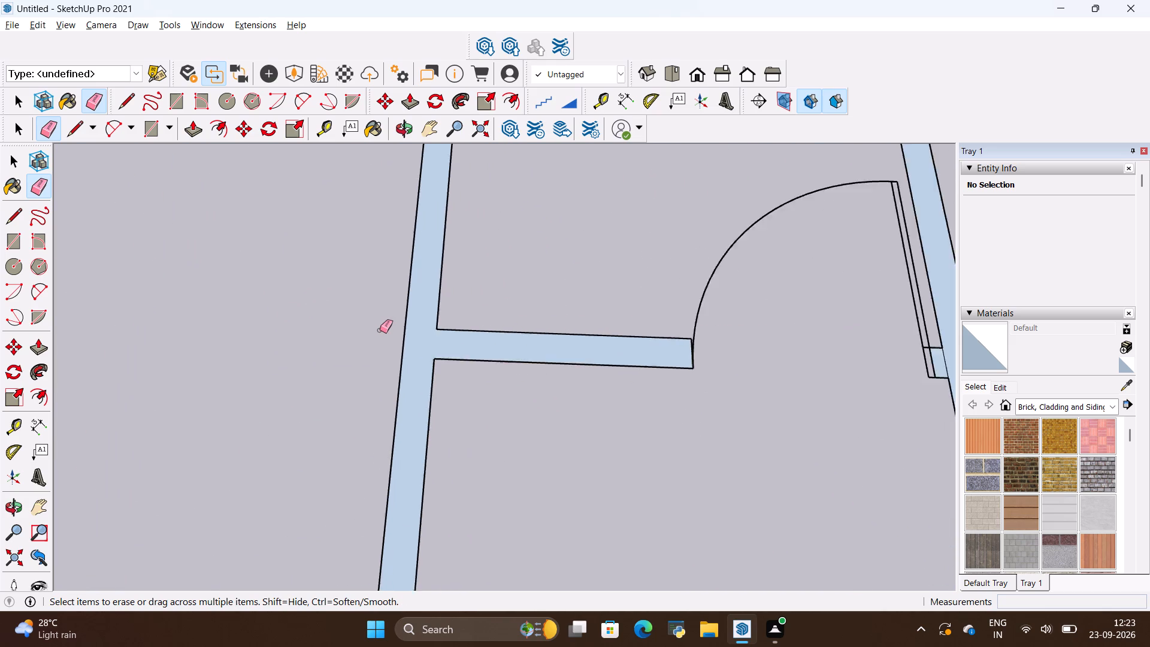
# Erase the dividing lines where the small top-middle room's two side partitions meet the rear outer wall.
pyautogui.scroll(-9, 380, 330)
pyautogui.scroll(7, 632, 157)
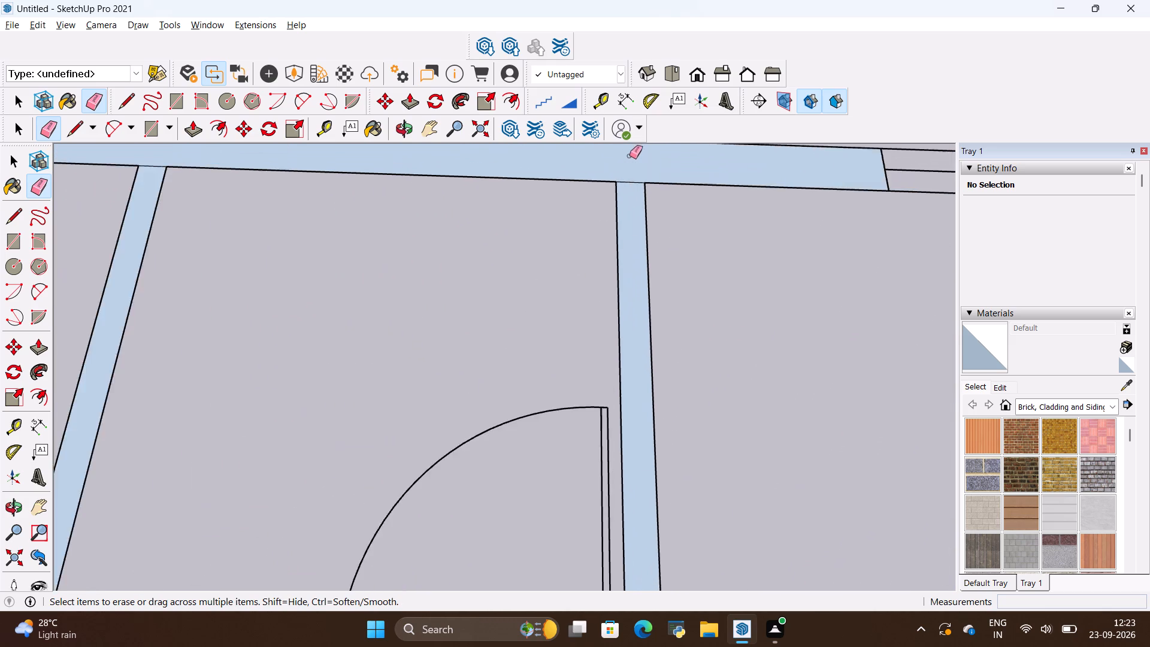
pyautogui.scroll(13, 630, 156)
pyautogui.moveTo(620, 199); pyautogui.dragTo(624, 217)
pyautogui.scroll(-2, 478, 300)
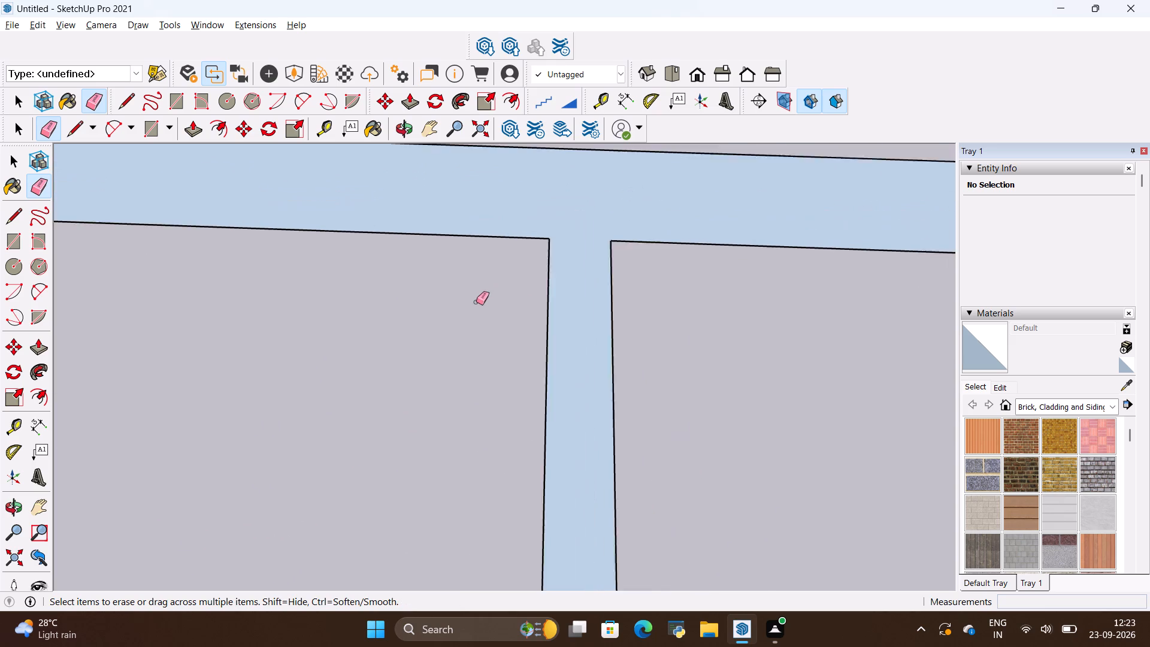
pyautogui.scroll(-20, 476, 302)
pyautogui.scroll(-7, 476, 302)
pyautogui.scroll(2, 274, 277)
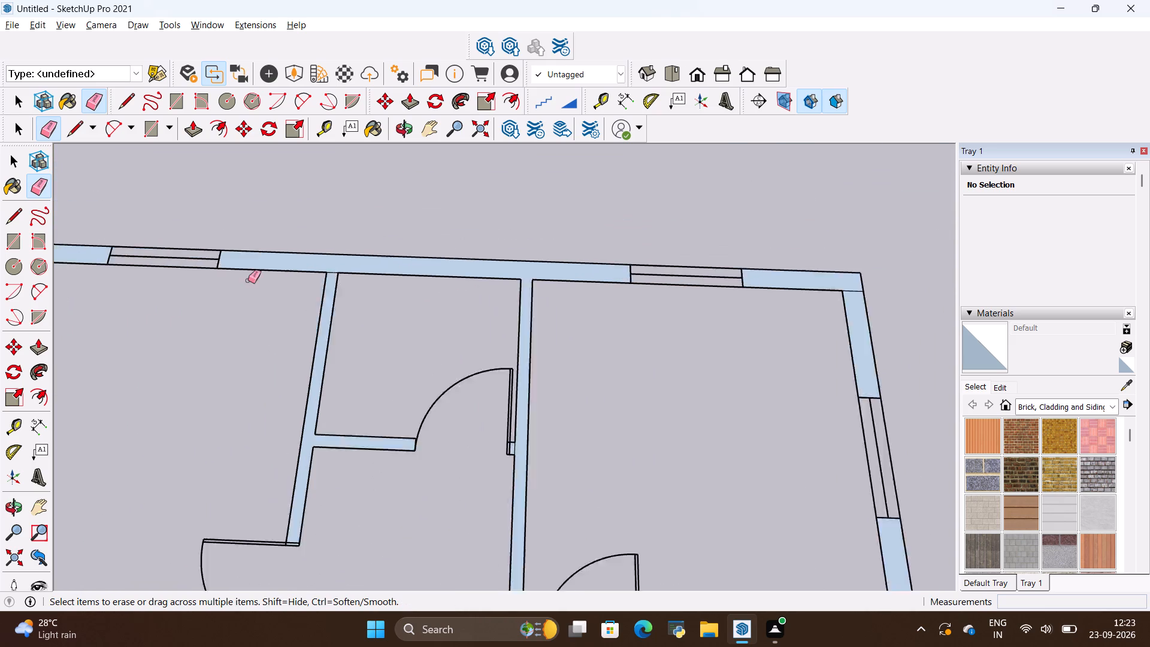
pyautogui.scroll(17, 248, 280)
pyautogui.moveTo(361, 268); pyautogui.dragTo(358, 279)
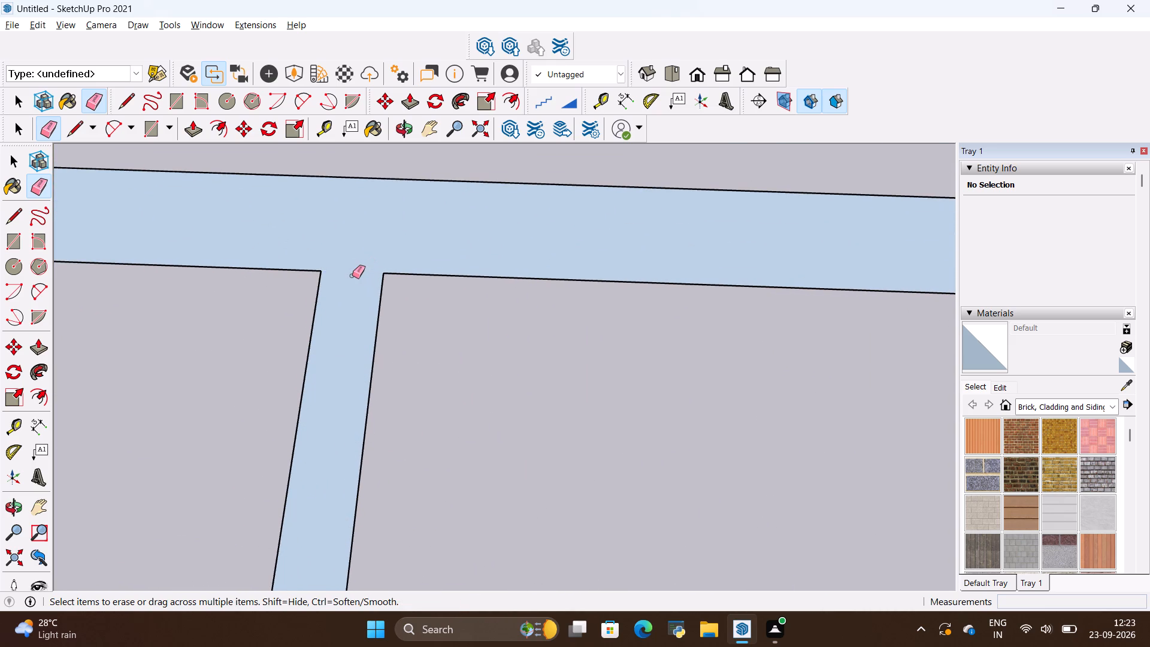
# Erase the dividing line between the rear outer wall and the right outer side wall at their shared corner.
pyautogui.scroll(-20, 352, 276)
pyautogui.scroll(-7, 352, 276)
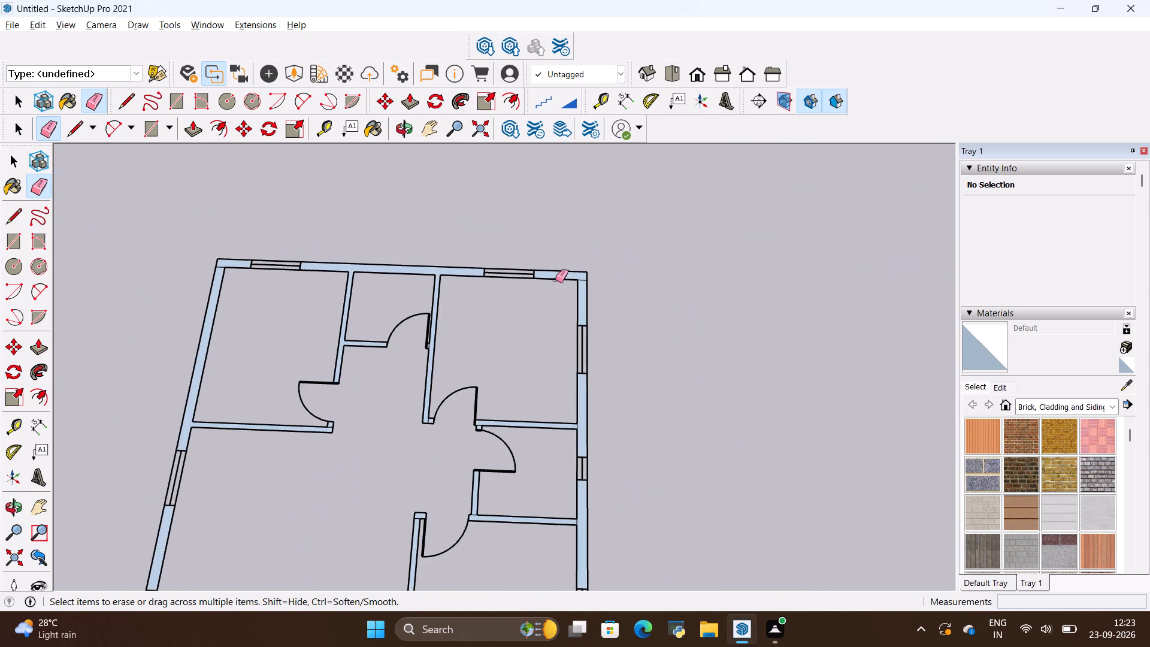
pyautogui.scroll(20, 594, 291)
pyautogui.scroll(7, 594, 291)
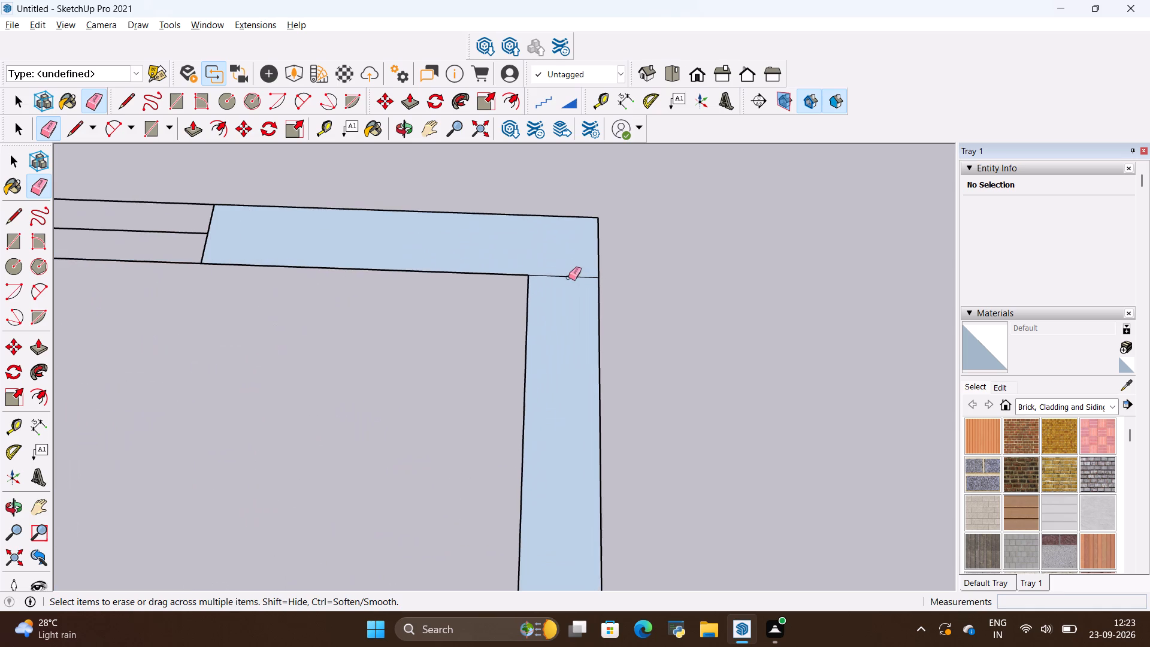
pyautogui.moveTo(562, 268); pyautogui.dragTo(561, 296)
pyautogui.scroll(-20, 555, 289)
pyautogui.scroll(-2, 555, 289)
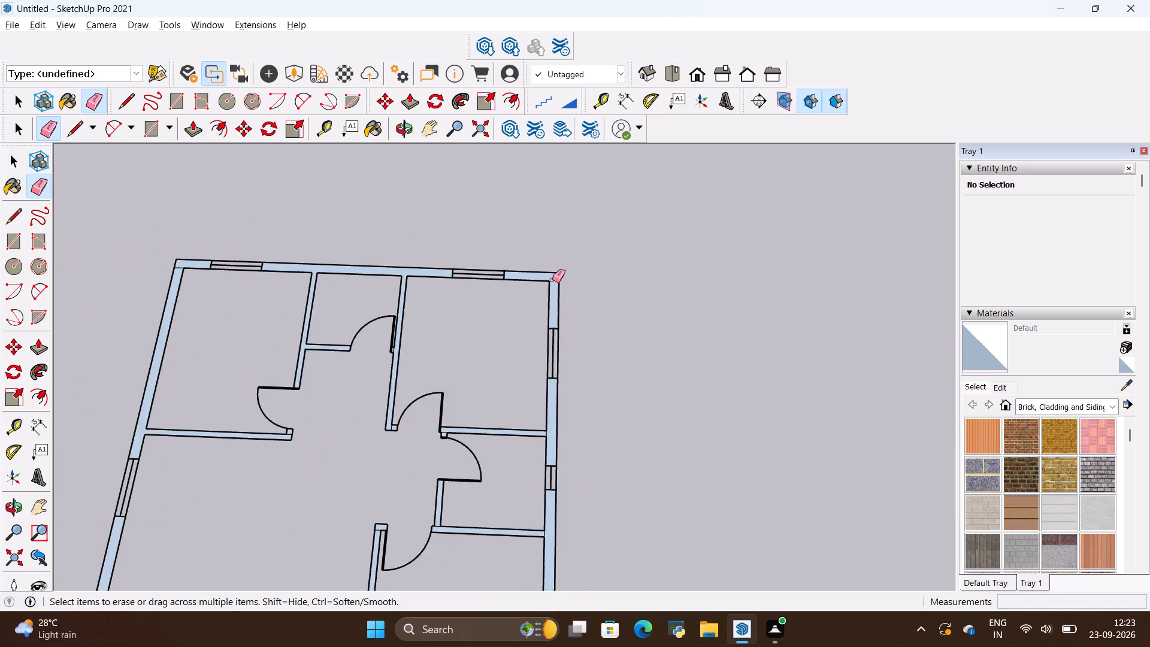
# Erase the dividing lines at the long partition's head jamb and where the small right-hand room's side wall meets its lower wall.
pyautogui.scroll(-5, 552, 280)
pyautogui.scroll(5, 553, 419)
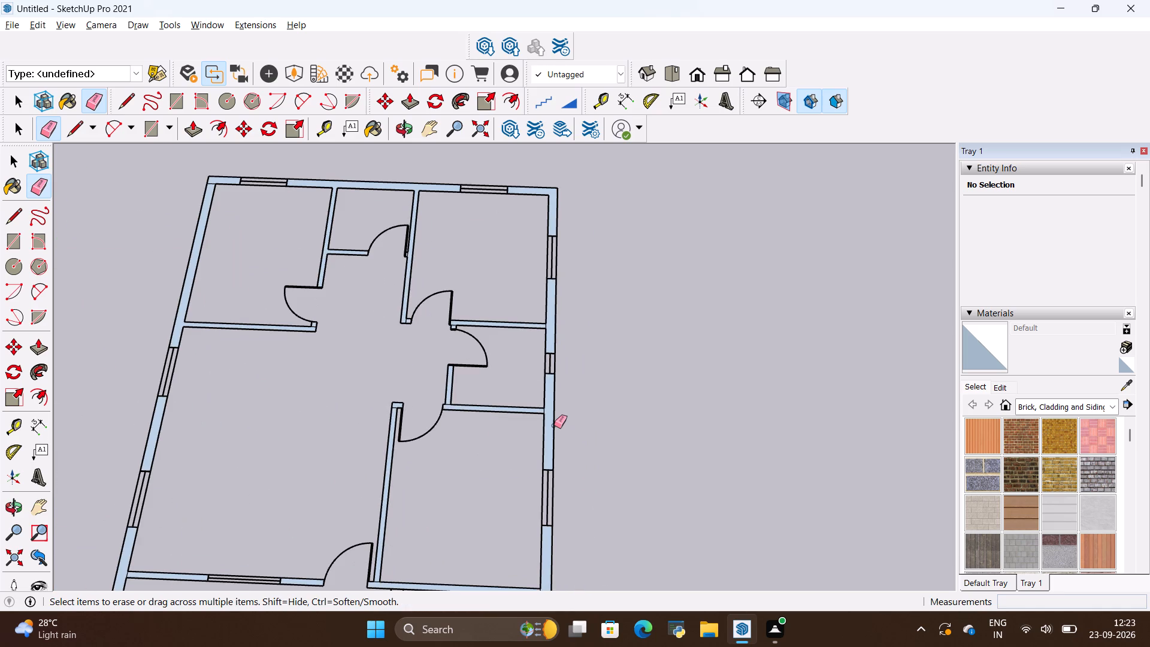
pyautogui.scroll(4, 541, 403)
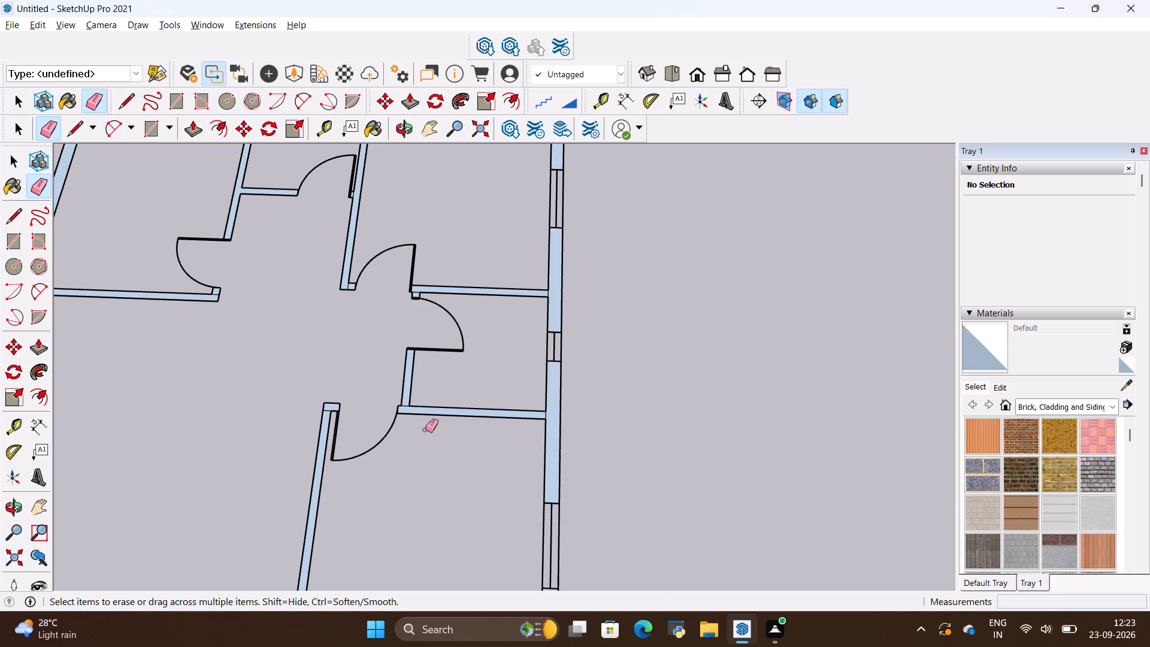
pyautogui.scroll(18, 331, 409)
pyautogui.moveTo(307, 409); pyautogui.dragTo(304, 415)
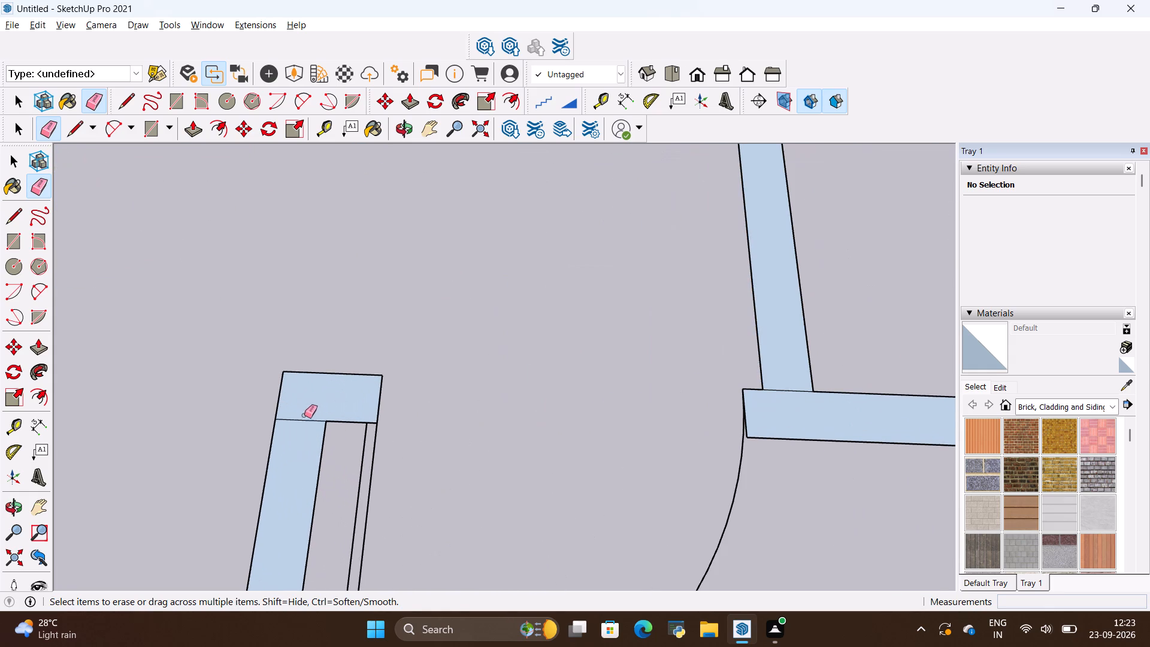
pyautogui.moveTo(304, 415); pyautogui.dragTo(299, 433)
pyautogui.moveTo(785, 369); pyautogui.dragTo(786, 395)
pyautogui.scroll(-5, 495, 339)
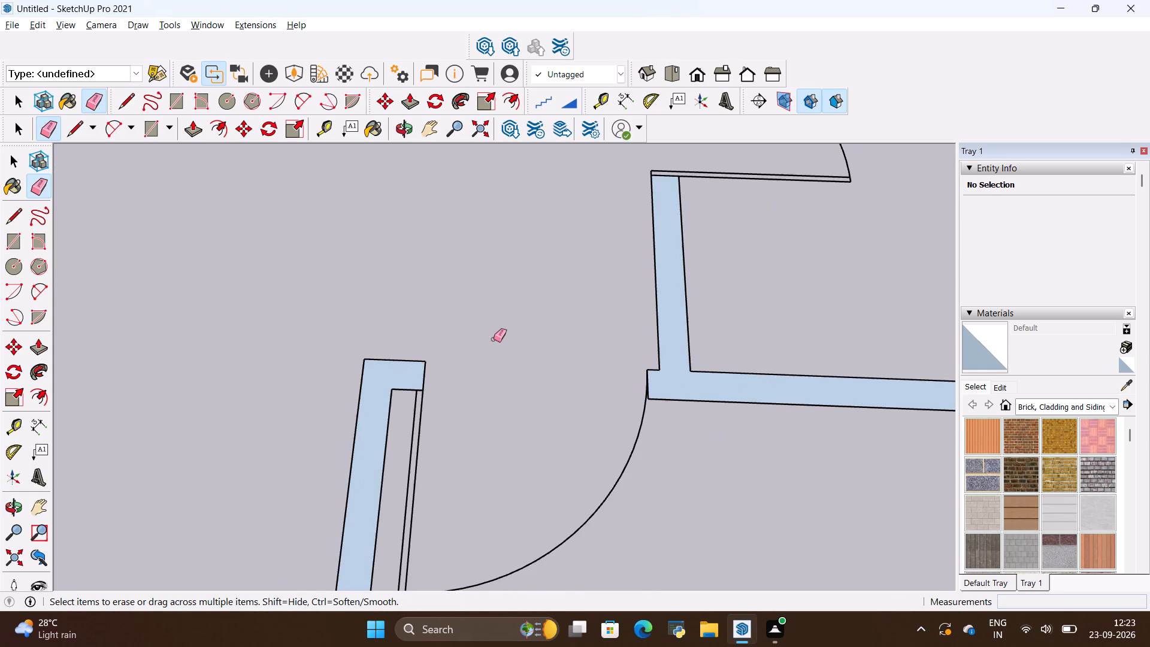
# Erase the dividing line where the long hall partition meets the wall above the stairs.
pyautogui.scroll(-20, 495, 329)
pyautogui.scroll(-2, 495, 329)
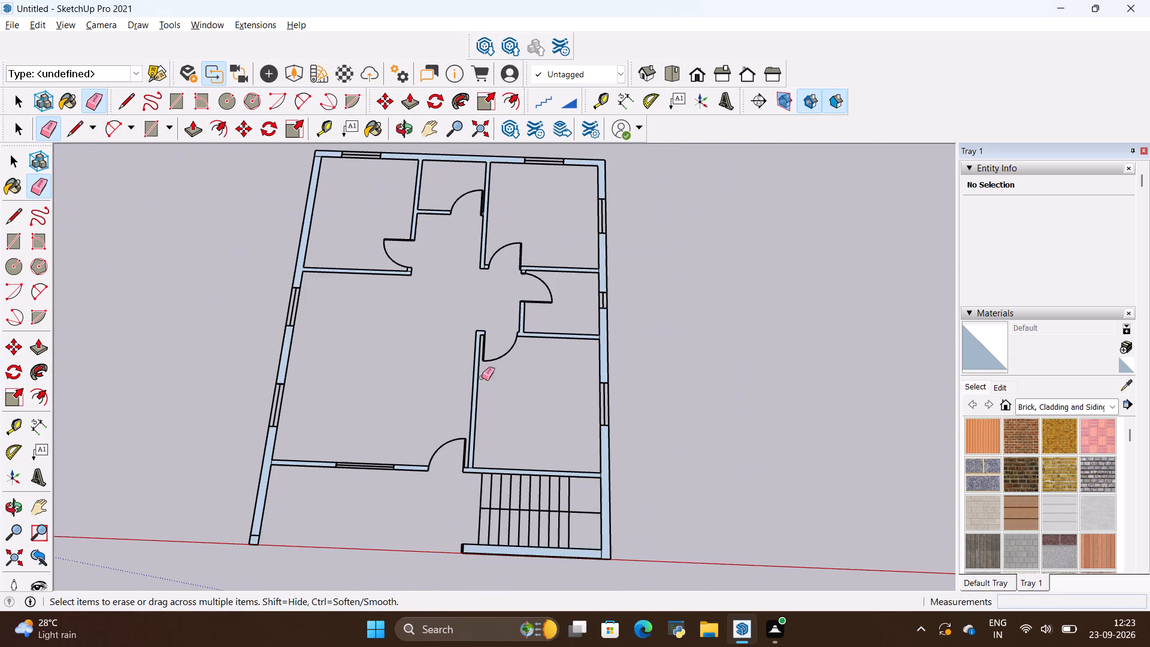
pyautogui.scroll(20, 470, 470)
pyautogui.scroll(7, 470, 470)
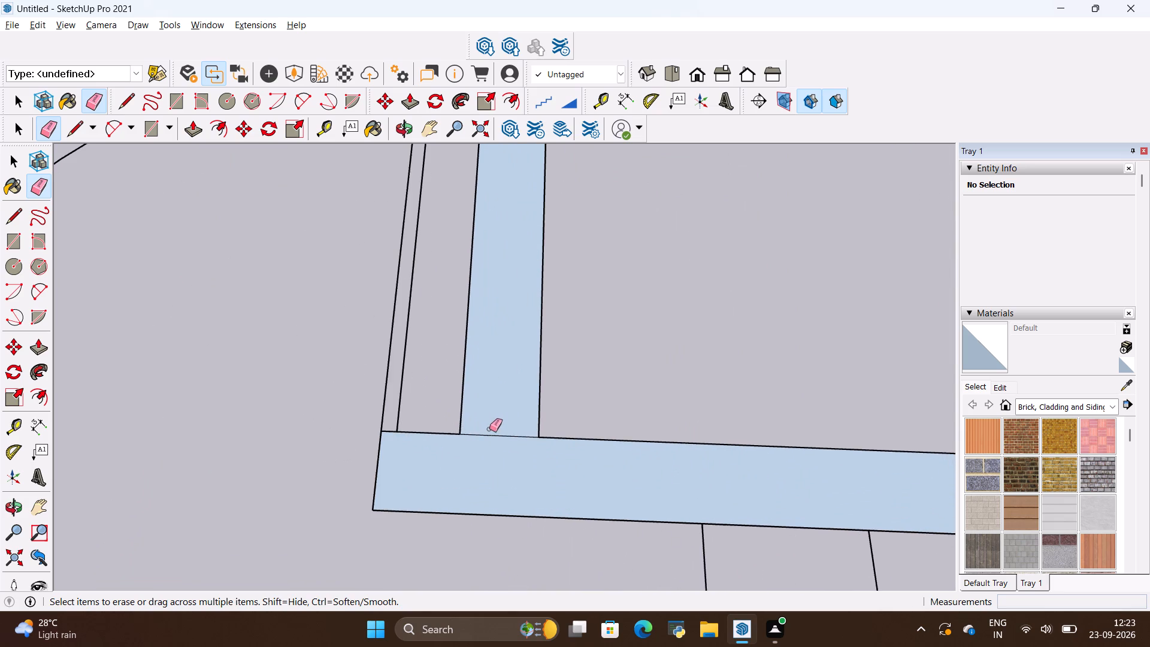
pyautogui.moveTo(490, 428); pyautogui.dragTo(493, 441)
pyautogui.scroll(-18, 423, 431)
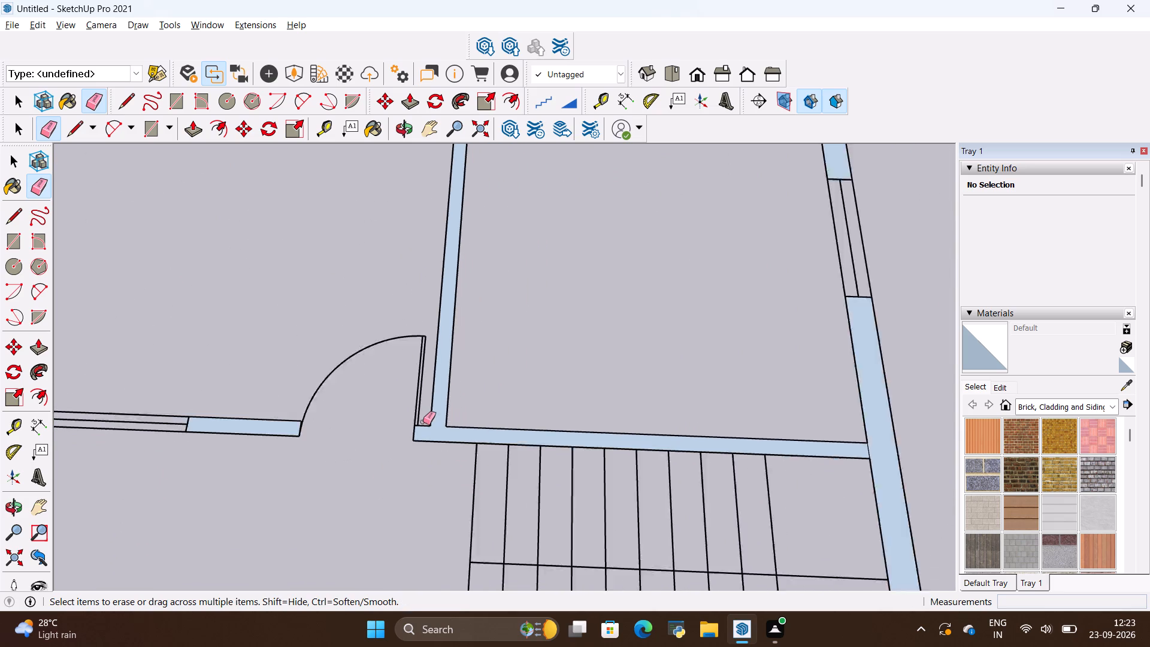
# Erase the dividing line where the wall above the stairs meets the right outer side wall.
pyautogui.scroll(-3, 423, 422)
pyautogui.scroll(18, 731, 427)
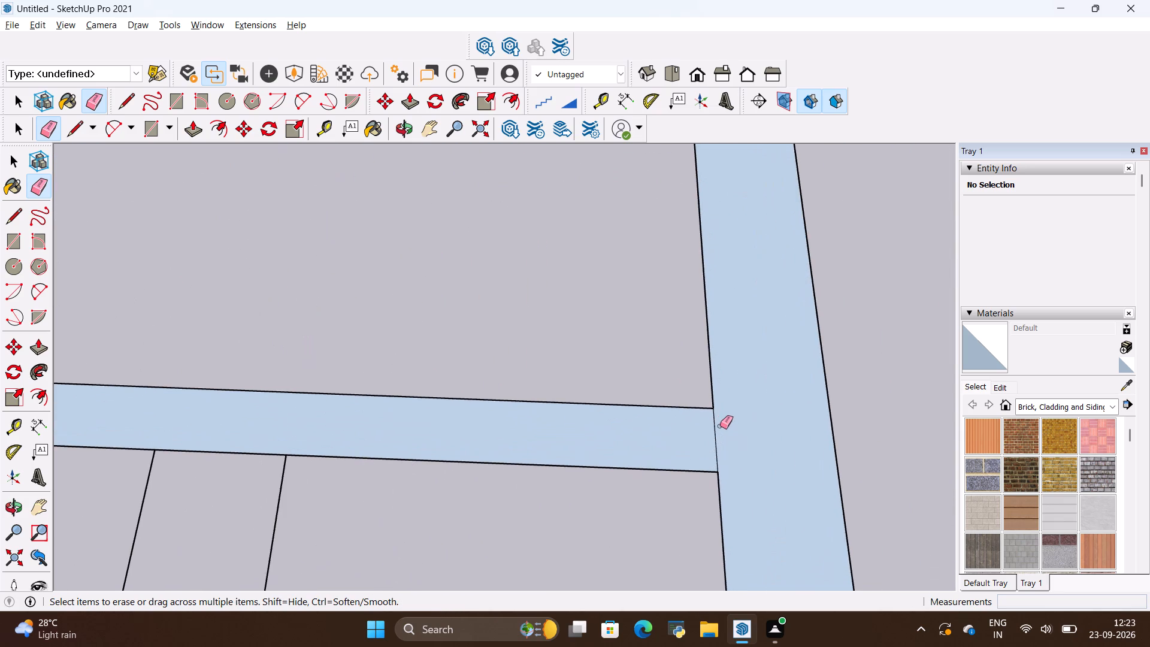
pyautogui.moveTo(720, 426); pyautogui.dragTo(689, 433)
pyautogui.scroll(-20, 542, 347)
pyautogui.scroll(-2, 542, 347)
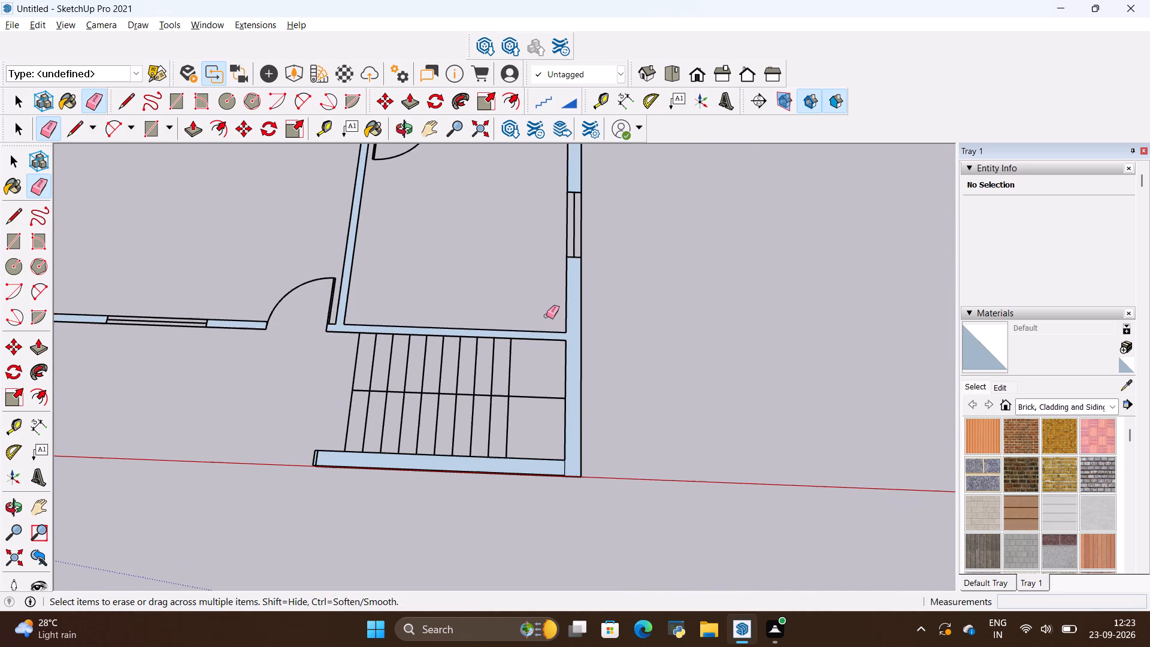
# Erase the dividing line at the front corner where the wall below the stairs meets the right outer side wall.
pyautogui.scroll(20, 565, 467)
pyautogui.scroll(1, 565, 467)
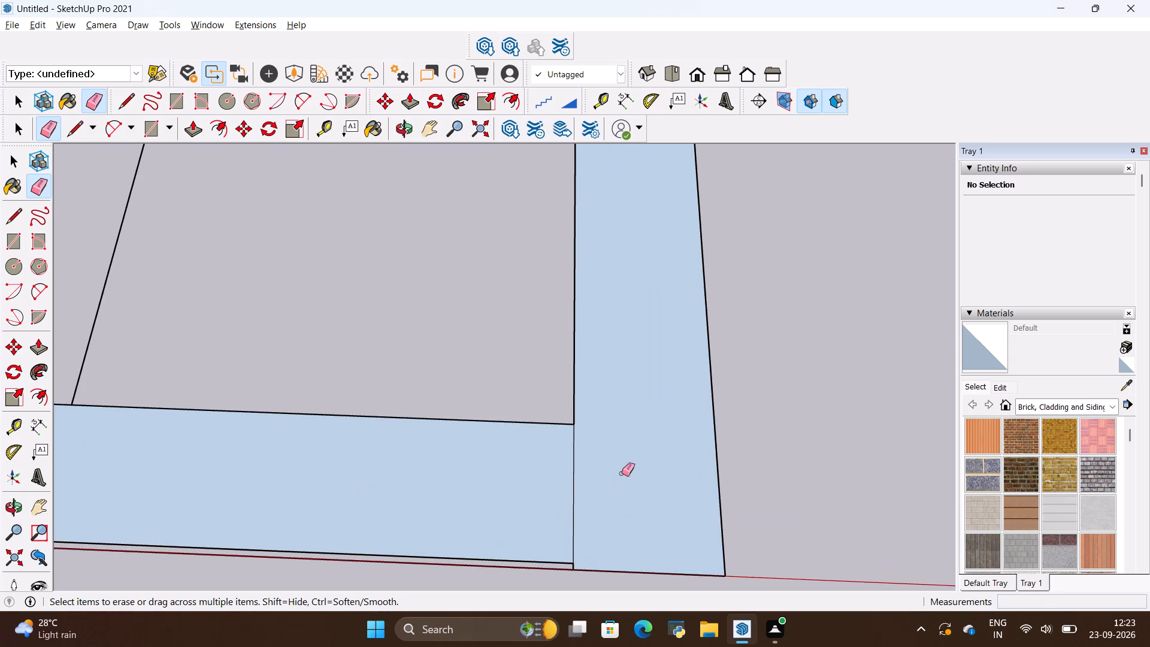
pyautogui.moveTo(623, 471); pyautogui.dragTo(543, 483)
pyautogui.moveTo(589, 469); pyautogui.dragTo(553, 483)
pyautogui.scroll(-9, 572, 470)
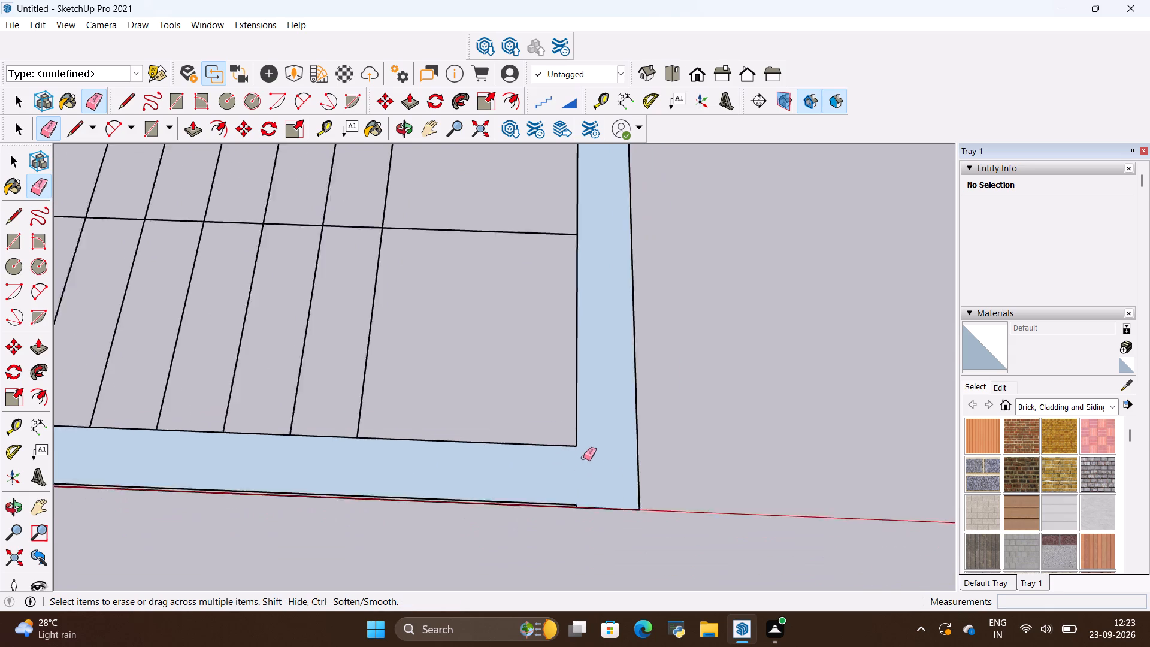
# Erase the front wall rectangle's overshooting edges at its free end below the stairs, including the misaligned outer long edge.
pyautogui.scroll(-7, 583, 458)
pyautogui.scroll(-4, 656, 445)
pyautogui.scroll(4, 211, 453)
pyautogui.scroll(15, 279, 452)
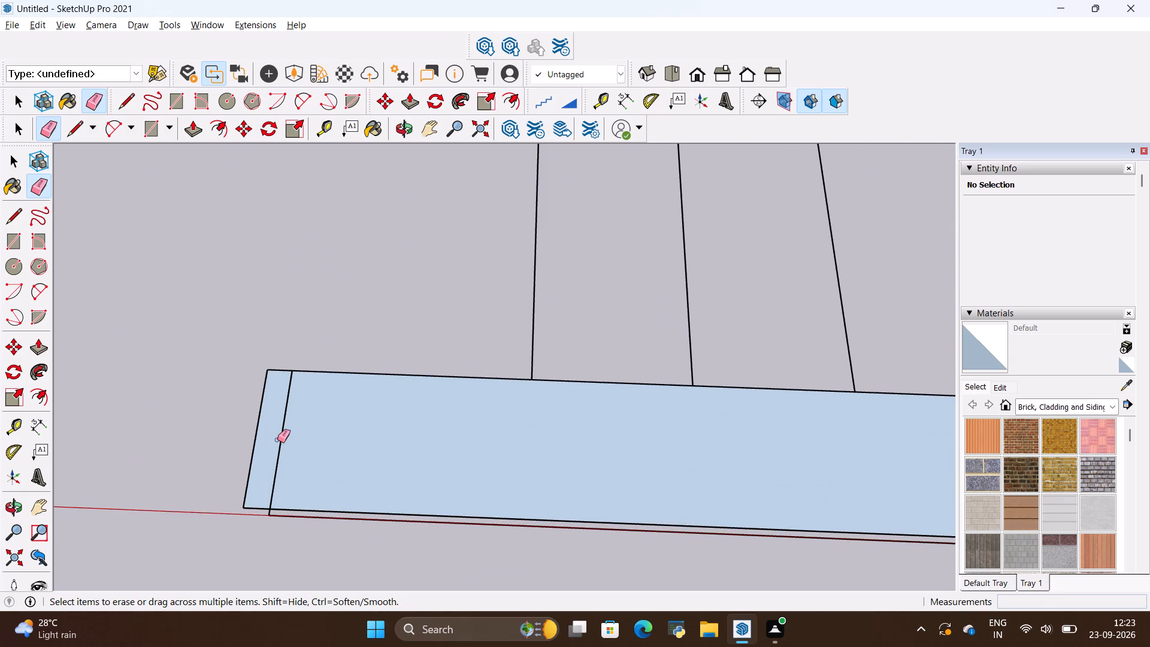
pyautogui.scroll(4, 280, 439)
pyautogui.scroll(-19, 125, 439)
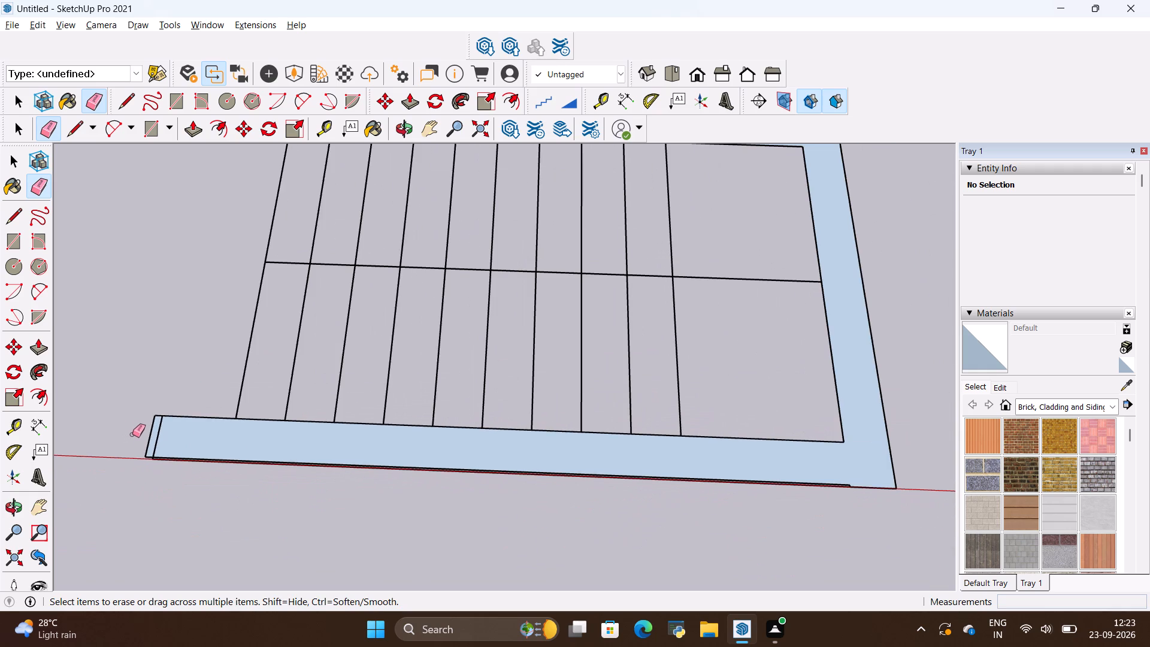
pyautogui.scroll(19, 153, 465)
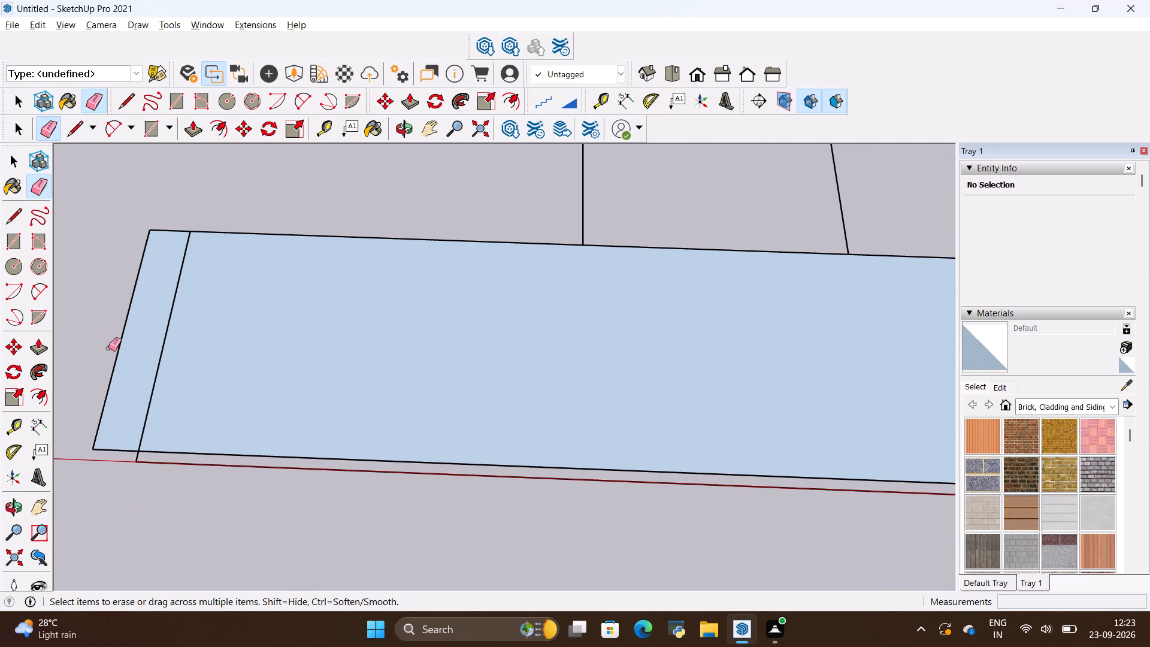
pyautogui.moveTo(99, 333); pyautogui.dragTo(117, 352)
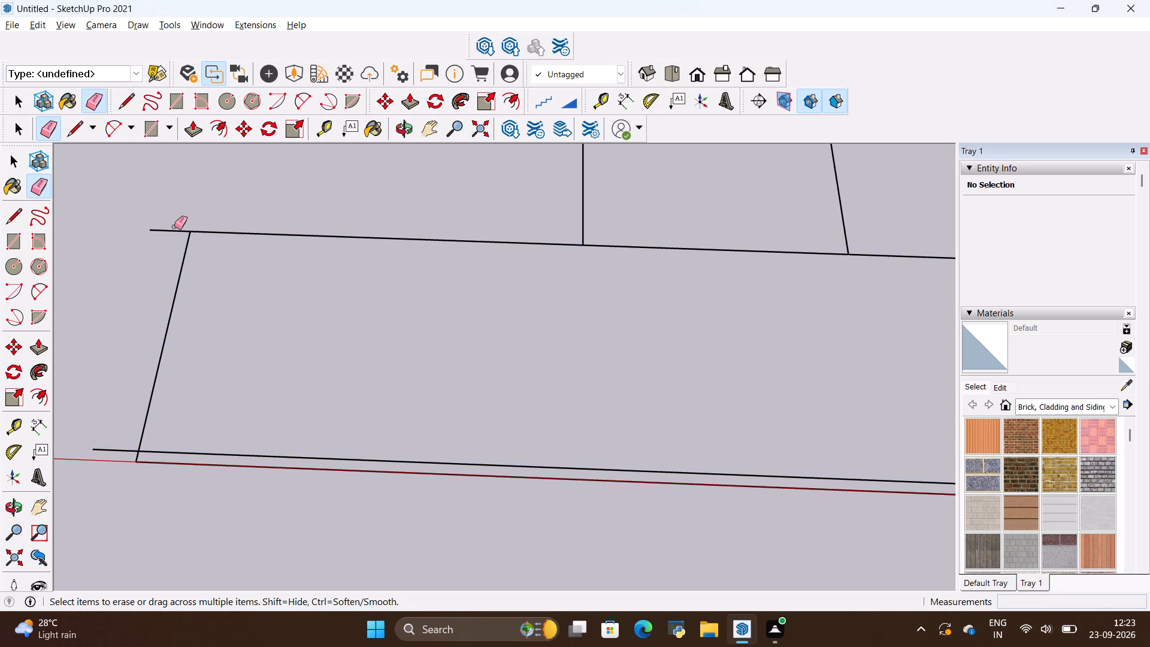
pyautogui.moveTo(173, 224); pyautogui.dragTo(167, 238)
pyautogui.moveTo(116, 418); pyautogui.dragTo(116, 456)
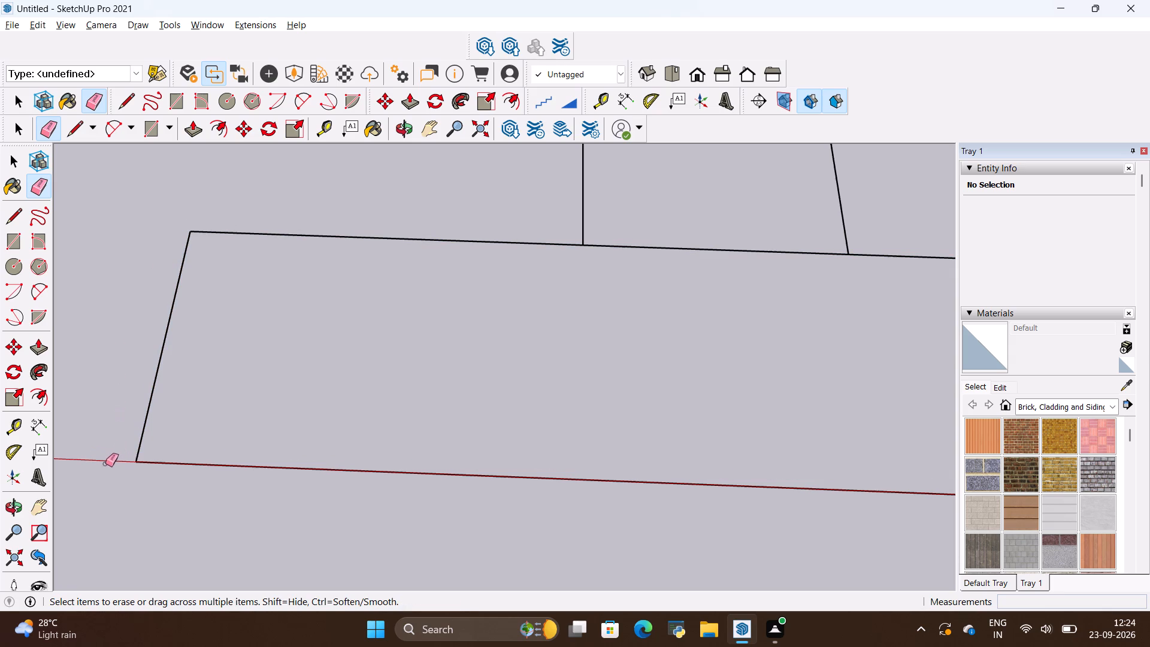
# Redraw the front wall below the stairs as a rectangle about 11' 5 11/16" by 9 1/16", ending at the outer side wall's inner corner.
pyautogui.press('r')
pyautogui.click(130, 464)
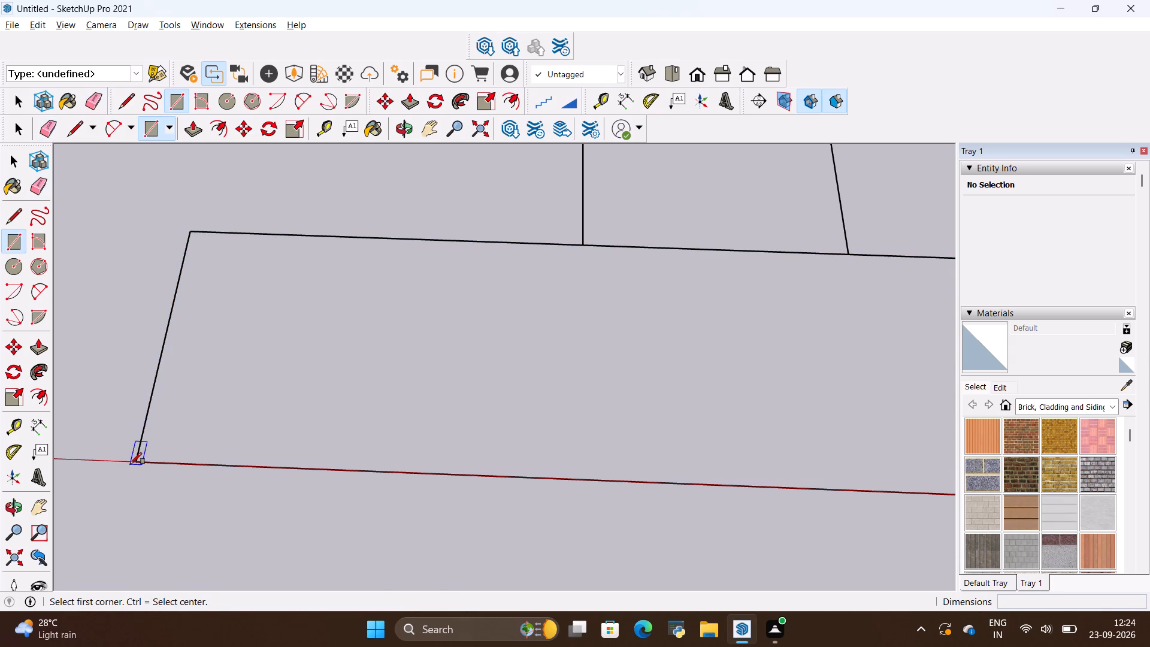
pyautogui.scroll(-11, 282, 386)
pyautogui.scroll(-5, 183, 378)
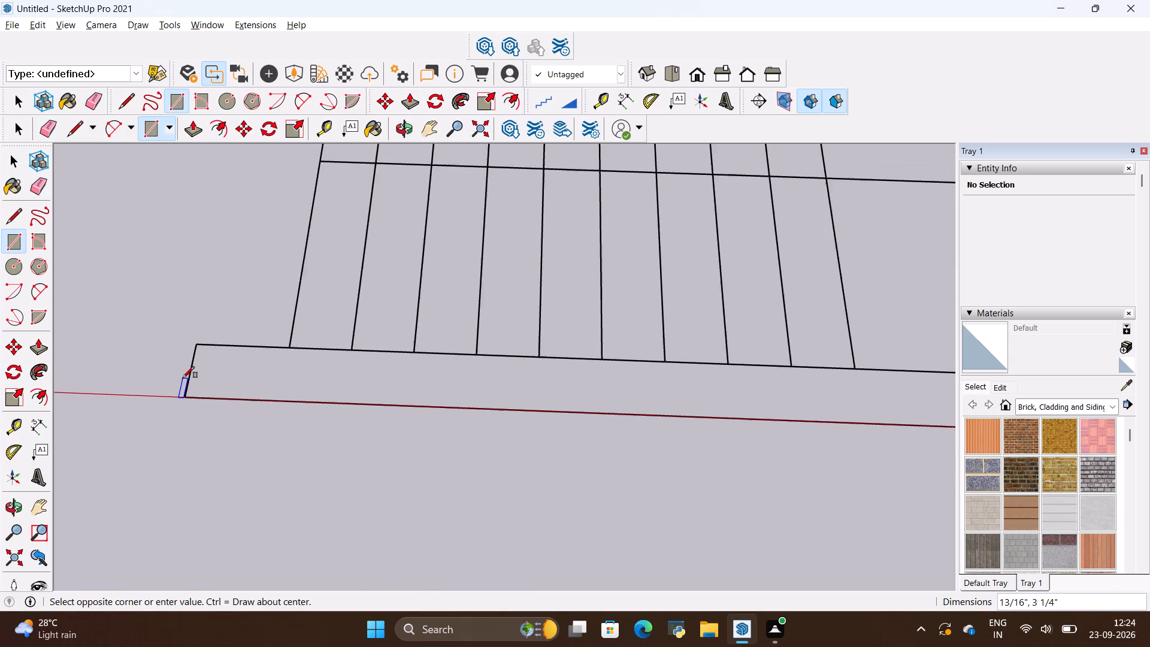
pyautogui.scroll(-6, 183, 378)
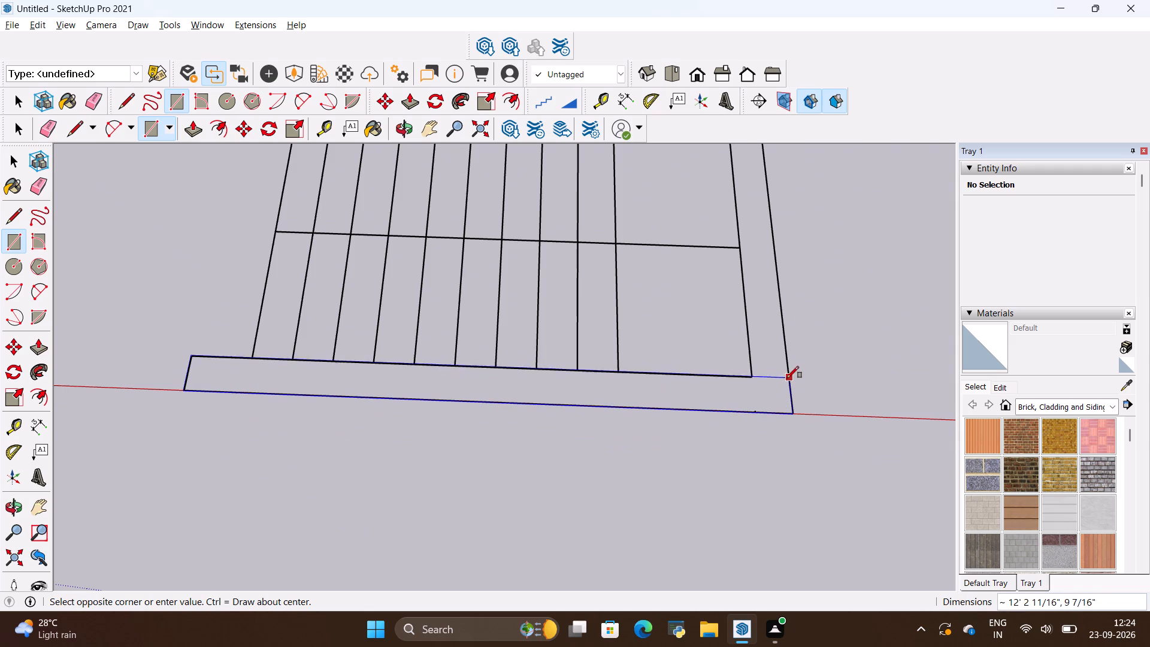
pyautogui.click(750, 379)
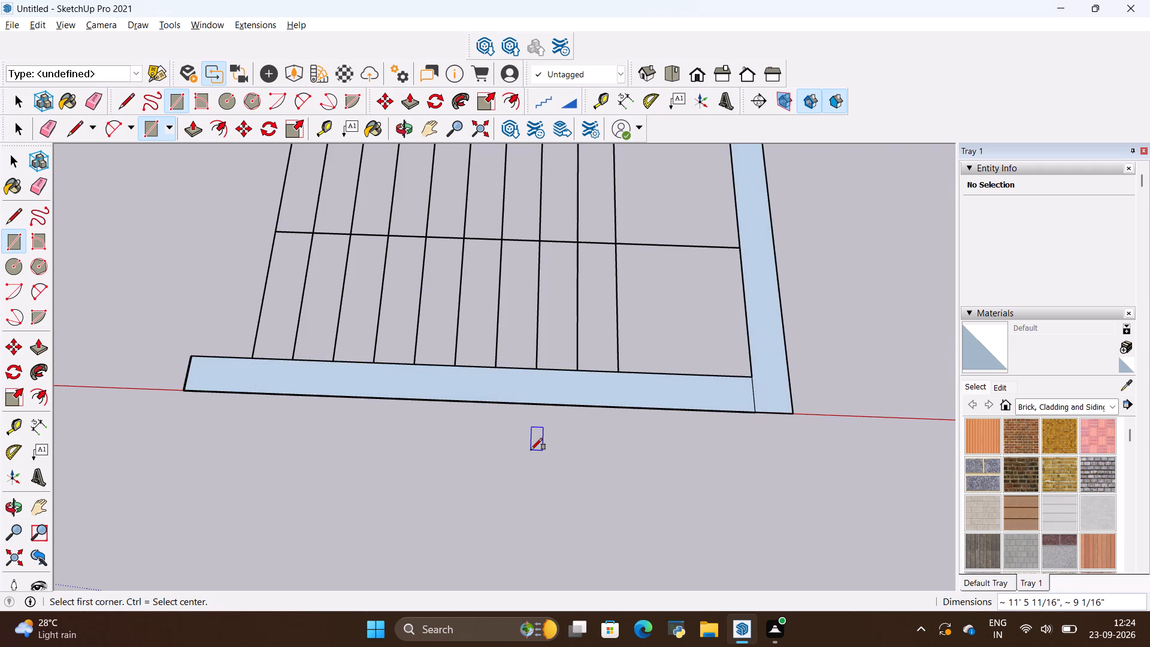
# Erase the dividing line at the front corner where the redrawn front wall meets the outer side wall.
pyautogui.scroll(-12, 531, 450)
pyautogui.scroll(5, 585, 472)
pyautogui.scroll(5, 635, 387)
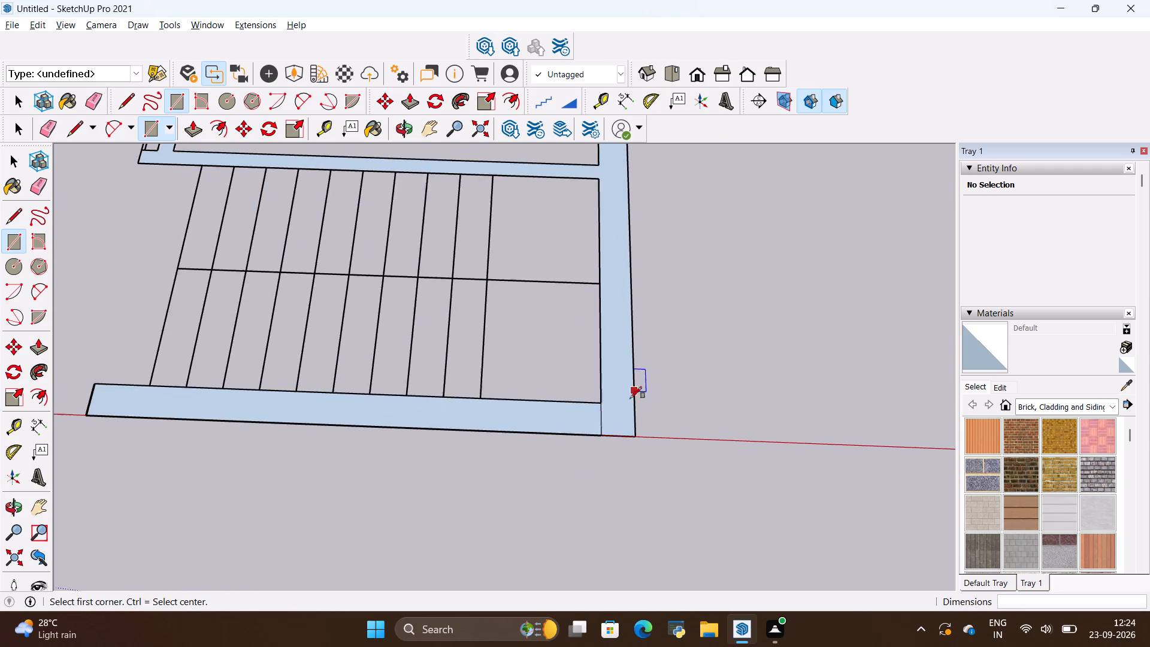
pyautogui.scroll(9, 630, 398)
pyautogui.press('e')
pyautogui.moveTo(601, 413); pyautogui.dragTo(564, 417)
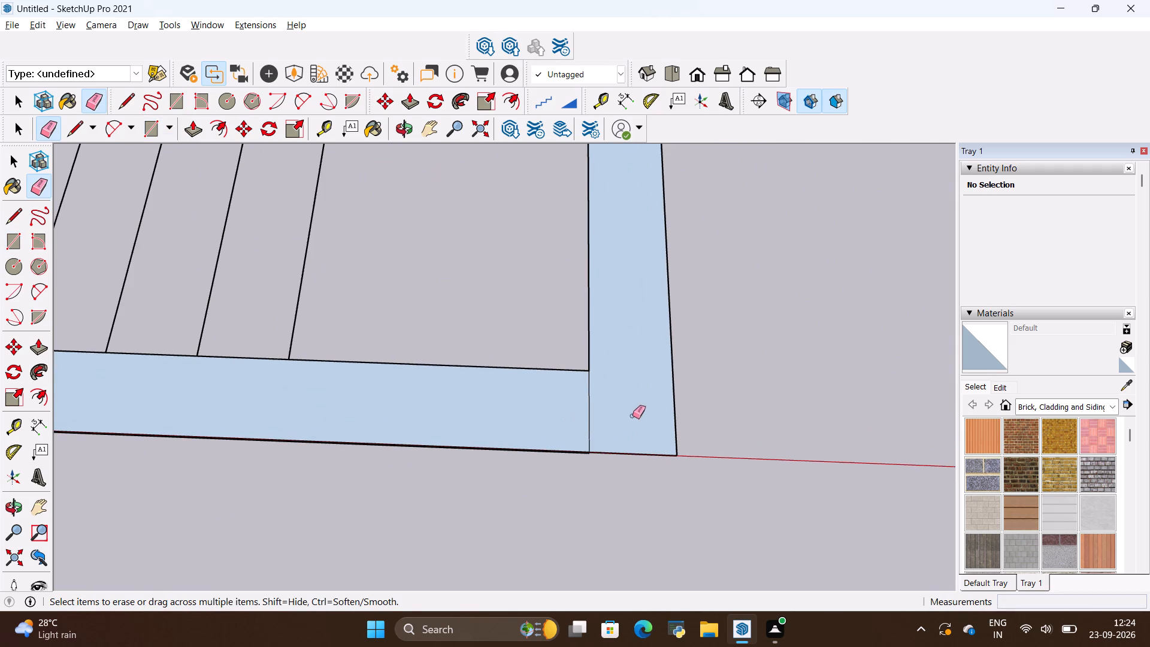
pyautogui.moveTo(597, 413); pyautogui.dragTo(570, 416)
# Erase the dividing line between the rear right bedroom's side partition and its door jamb stub.
pyautogui.scroll(-11, 599, 416)
pyautogui.scroll(-5, 649, 407)
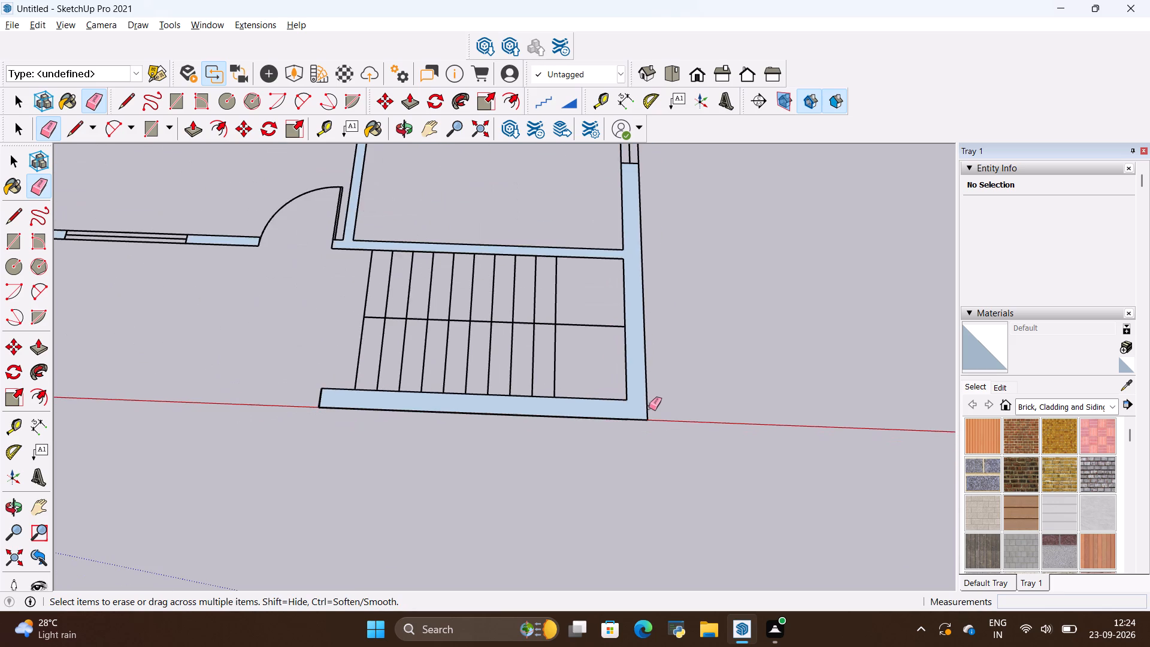
pyautogui.scroll(-15, 619, 403)
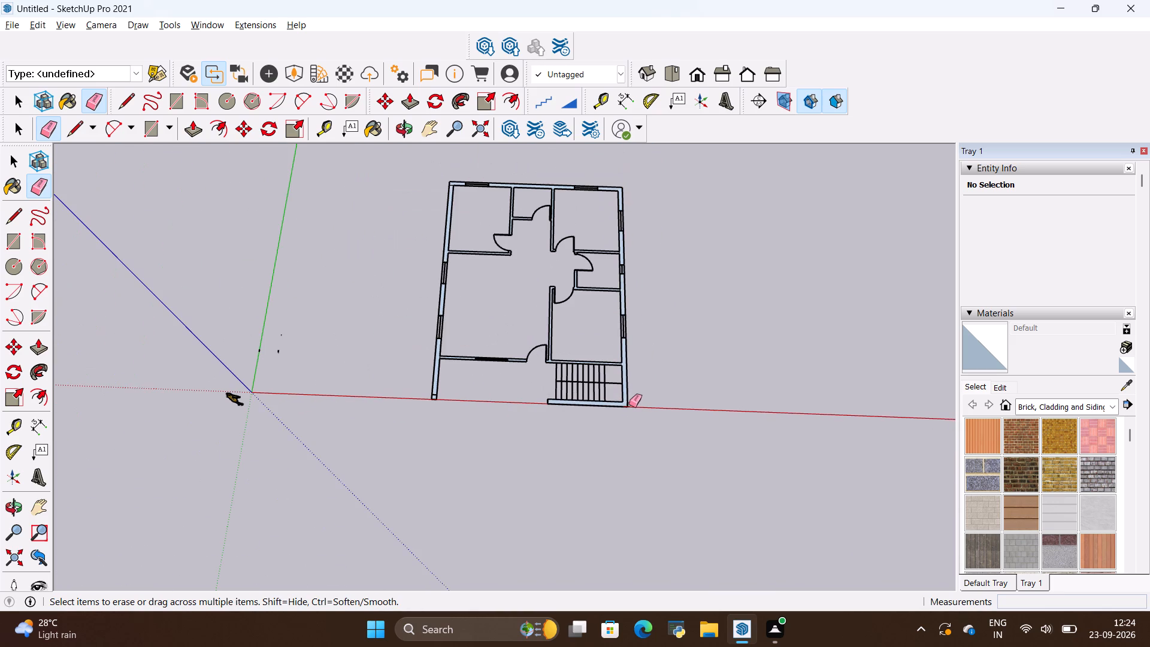
pyautogui.scroll(11, 449, 158)
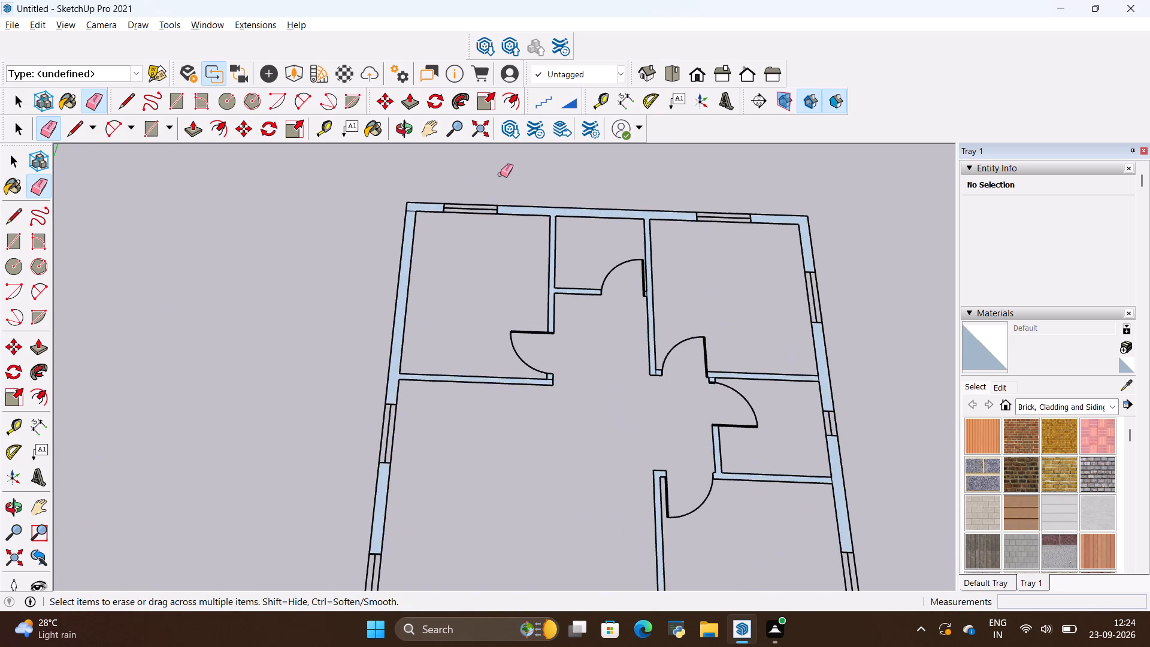
pyautogui.scroll(7, 501, 177)
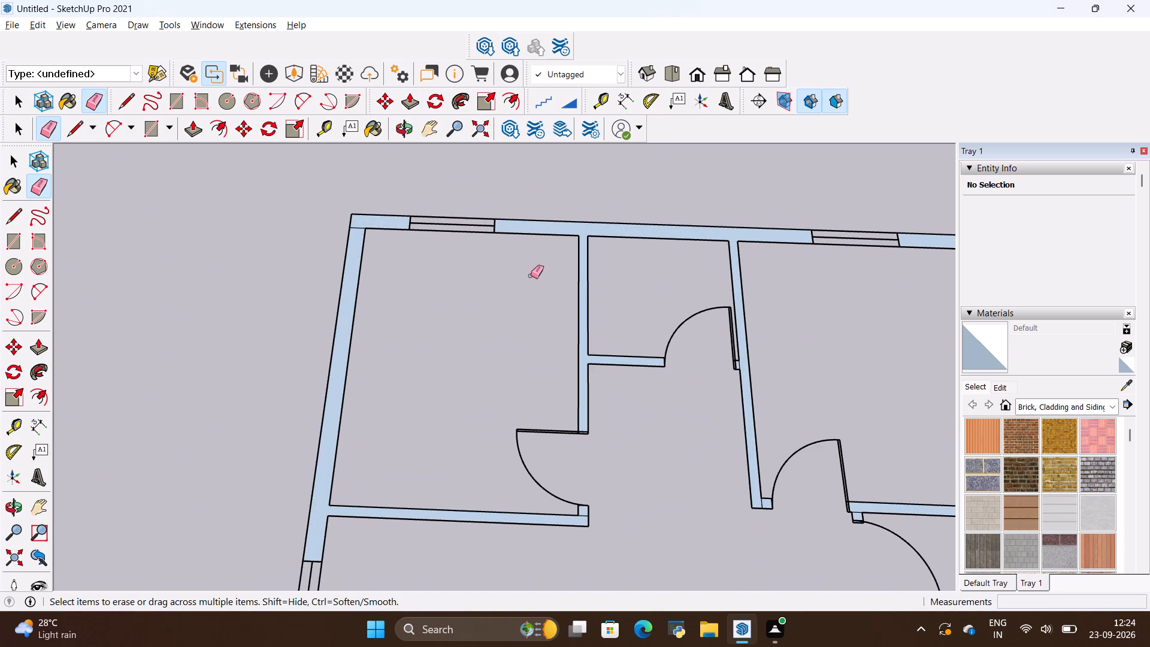
pyautogui.scroll(12, 770, 498)
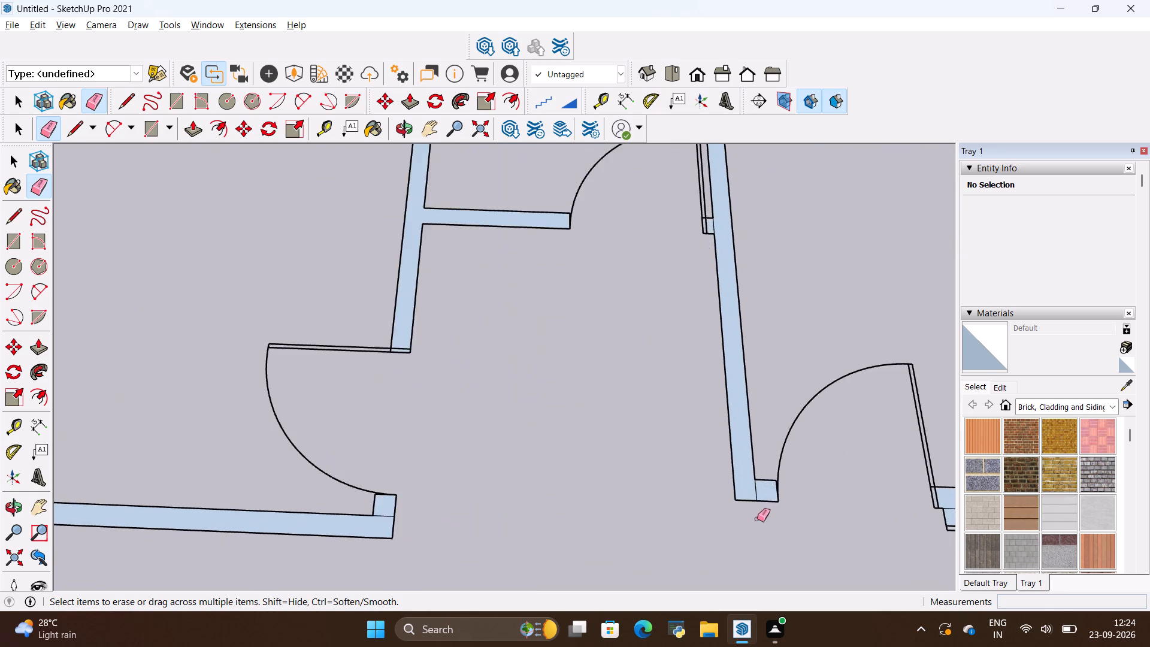
pyautogui.scroll(10, 757, 519)
pyautogui.moveTo(765, 458); pyautogui.dragTo(739, 456)
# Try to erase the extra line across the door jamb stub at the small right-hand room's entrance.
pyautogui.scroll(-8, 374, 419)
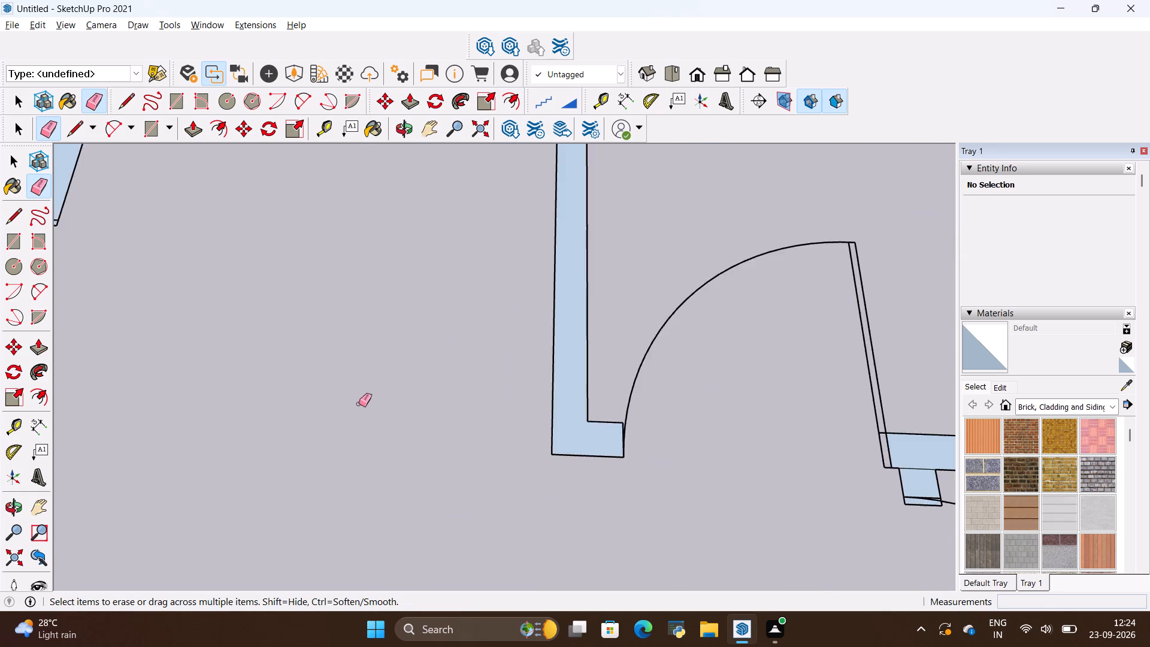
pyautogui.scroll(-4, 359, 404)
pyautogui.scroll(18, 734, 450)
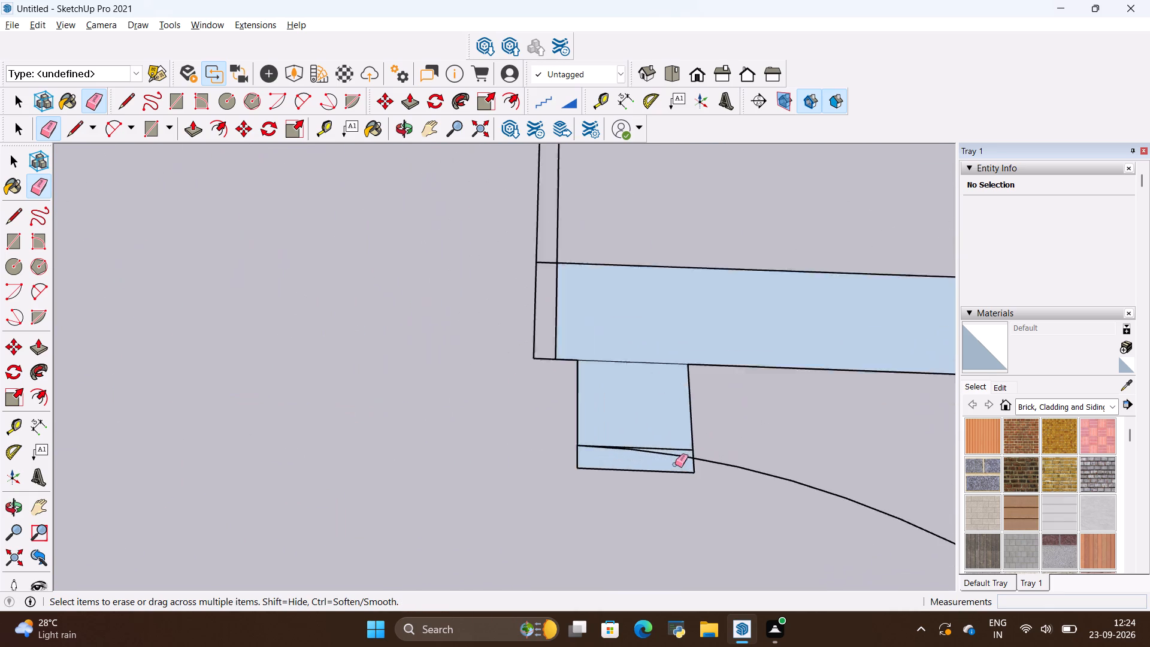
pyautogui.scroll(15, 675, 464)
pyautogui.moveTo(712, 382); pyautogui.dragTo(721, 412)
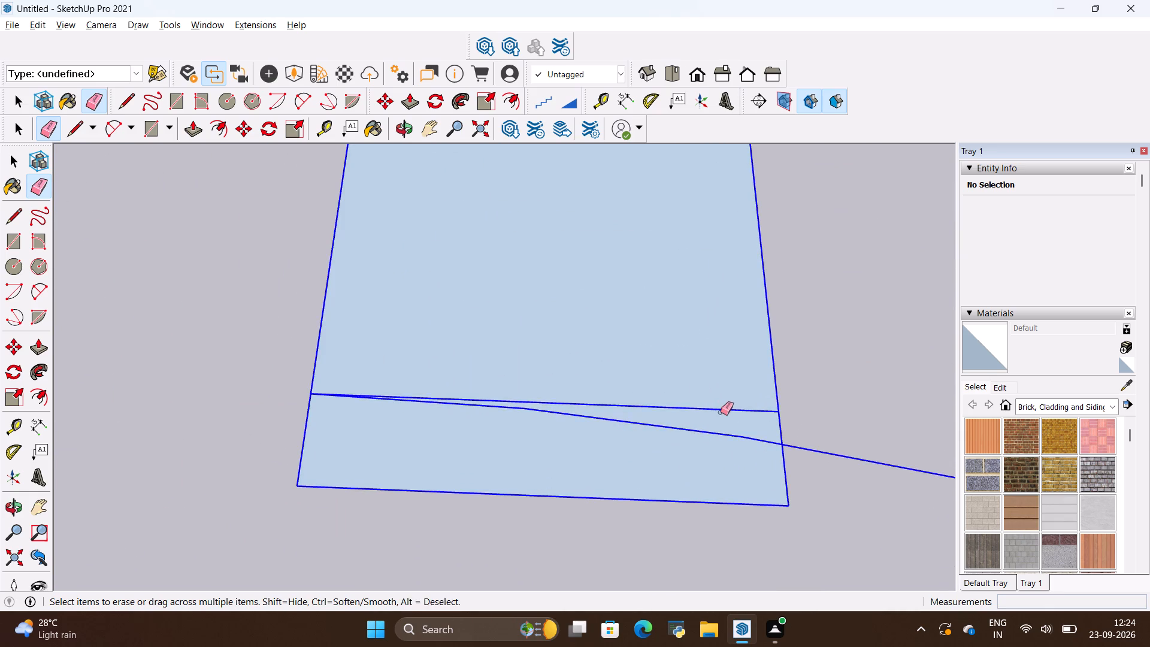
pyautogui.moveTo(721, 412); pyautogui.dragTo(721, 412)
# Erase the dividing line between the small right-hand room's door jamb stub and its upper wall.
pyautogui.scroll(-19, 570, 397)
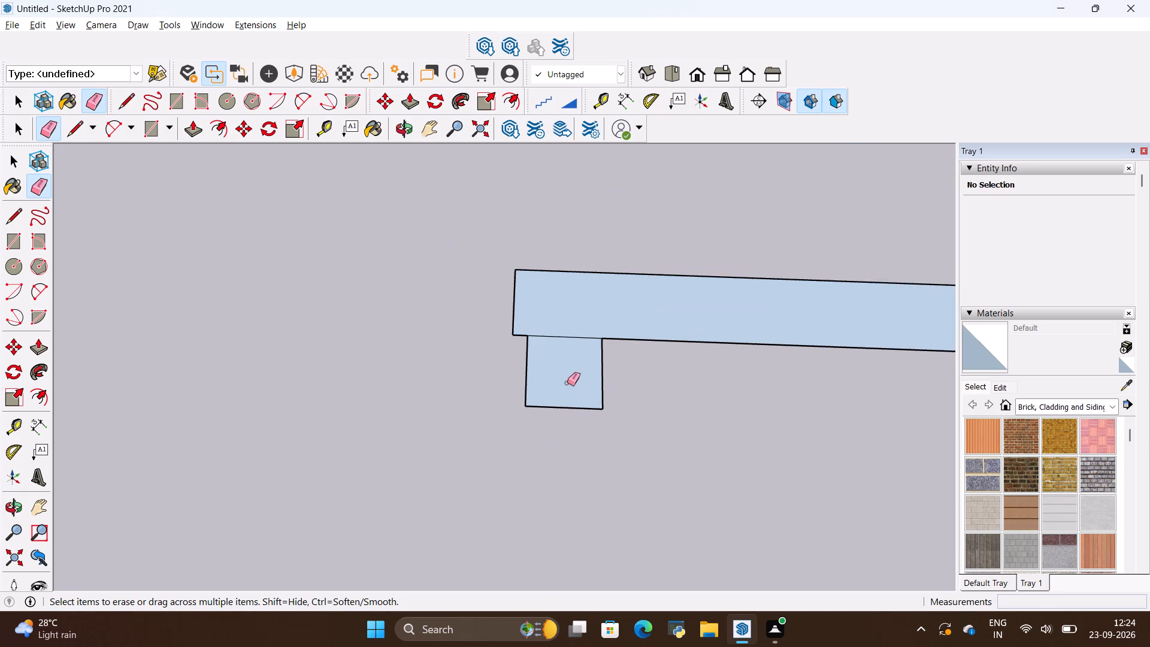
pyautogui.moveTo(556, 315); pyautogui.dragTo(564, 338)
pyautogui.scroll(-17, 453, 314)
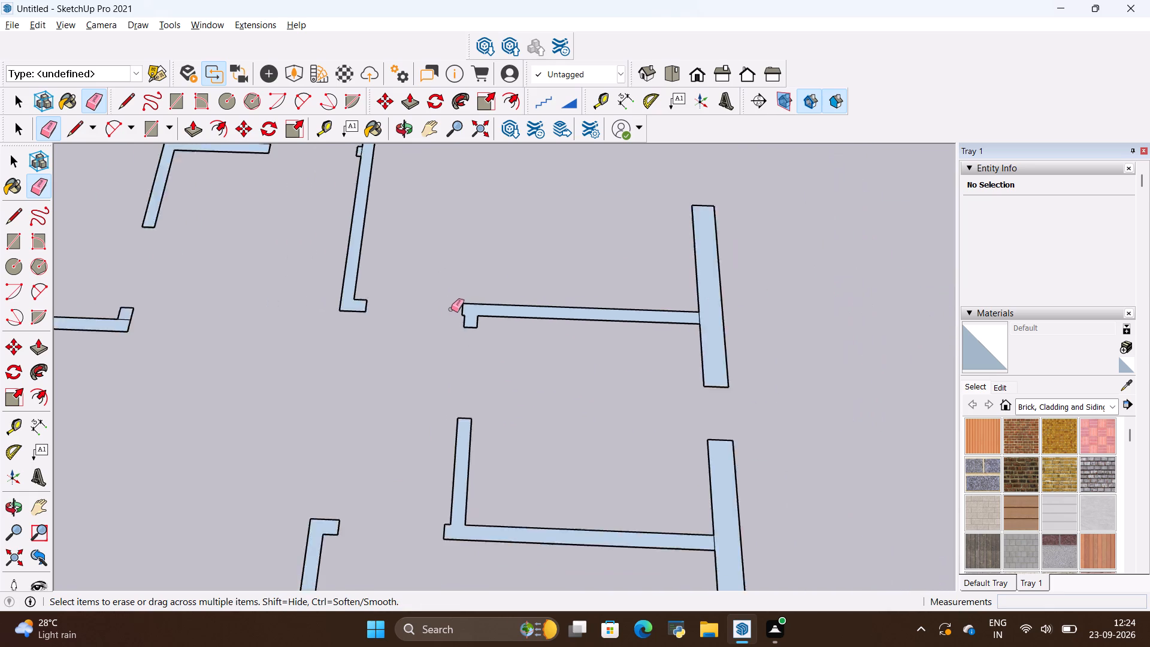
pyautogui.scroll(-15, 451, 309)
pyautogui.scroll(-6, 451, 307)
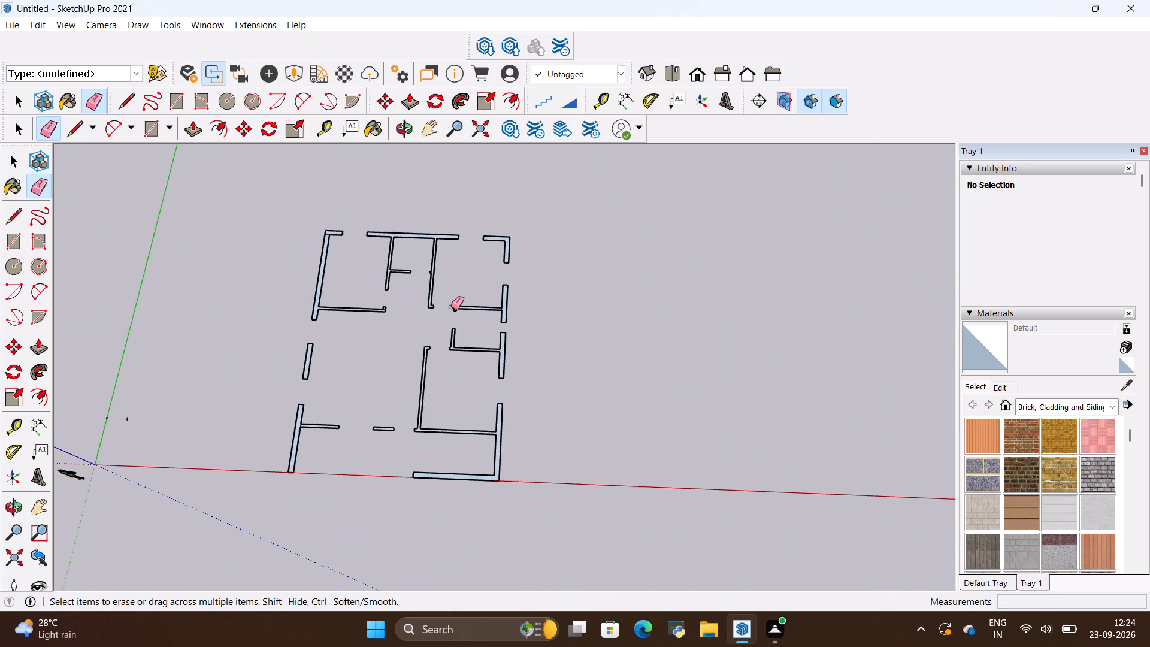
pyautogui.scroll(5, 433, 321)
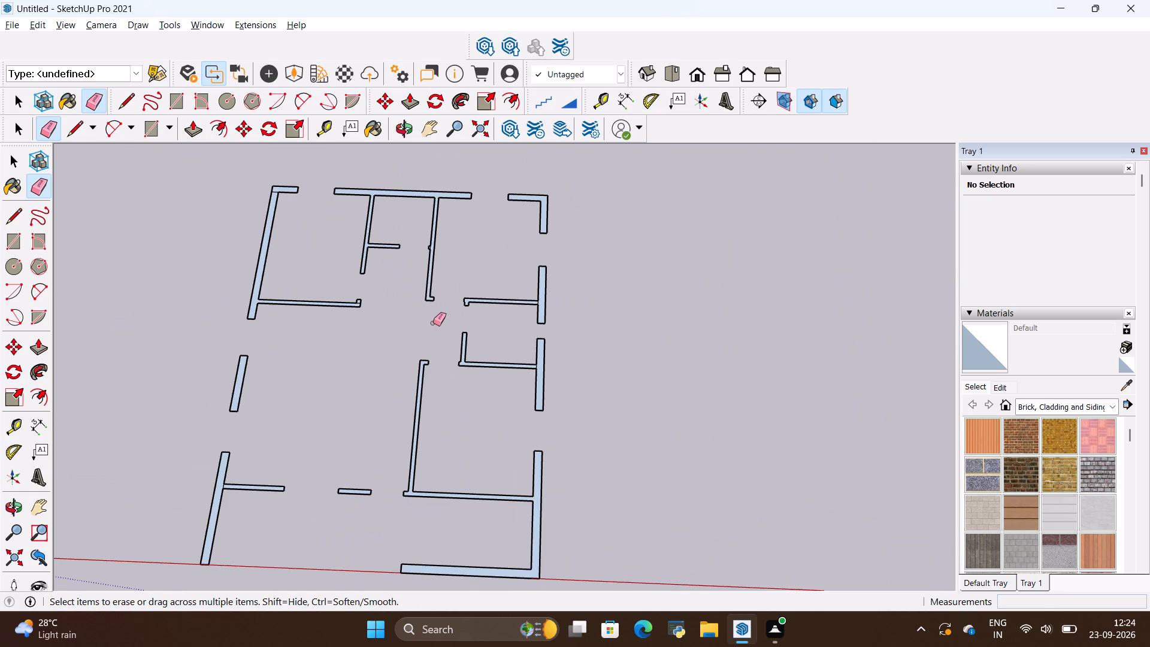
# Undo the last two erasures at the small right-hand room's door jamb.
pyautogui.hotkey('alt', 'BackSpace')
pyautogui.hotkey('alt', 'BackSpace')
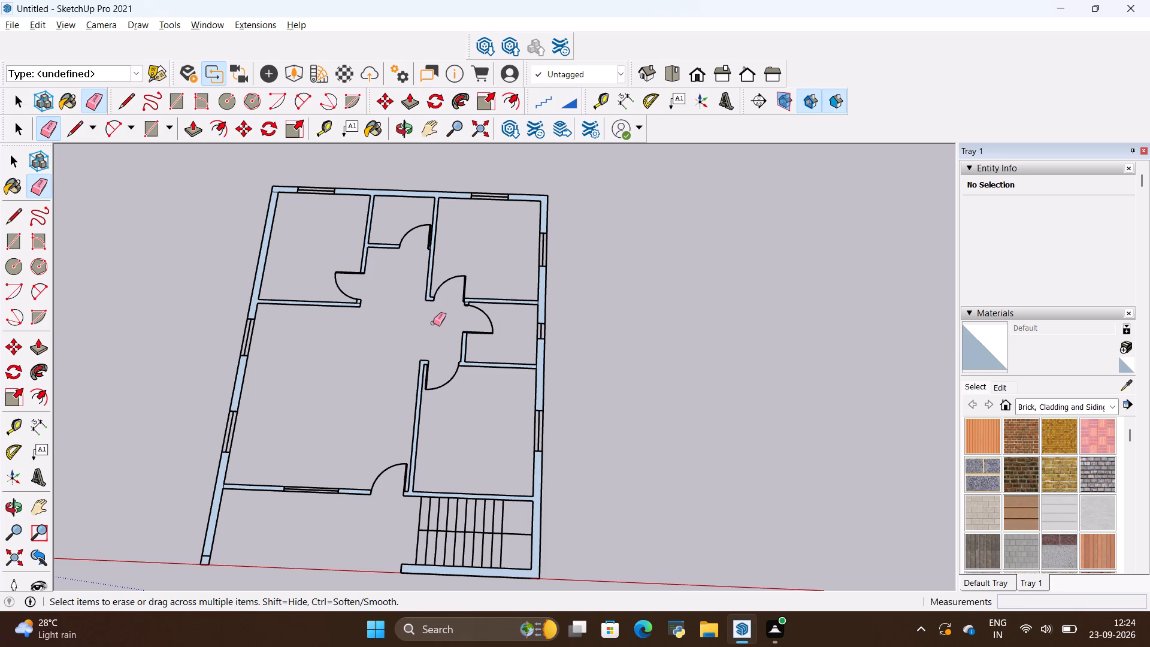
# Examine the corner where the small right-hand room's side wall meets its lower wall for leftover dividing lines.
pyautogui.scroll(3, 471, 386)
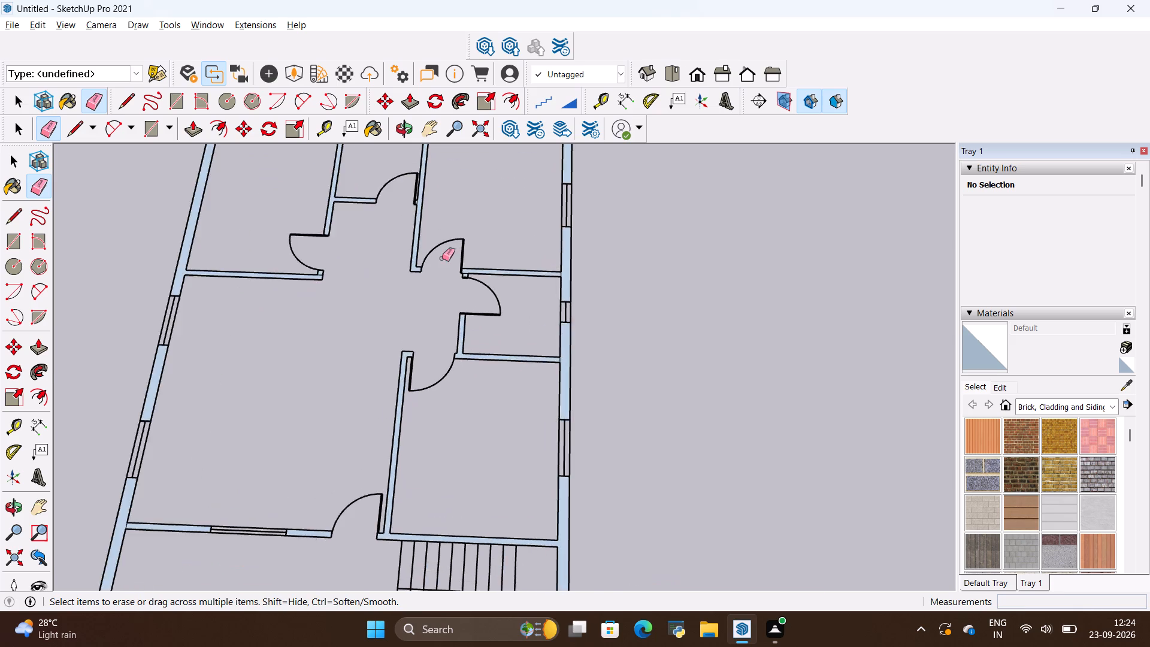
pyautogui.scroll(3, 444, 261)
pyautogui.scroll(-3, 430, 318)
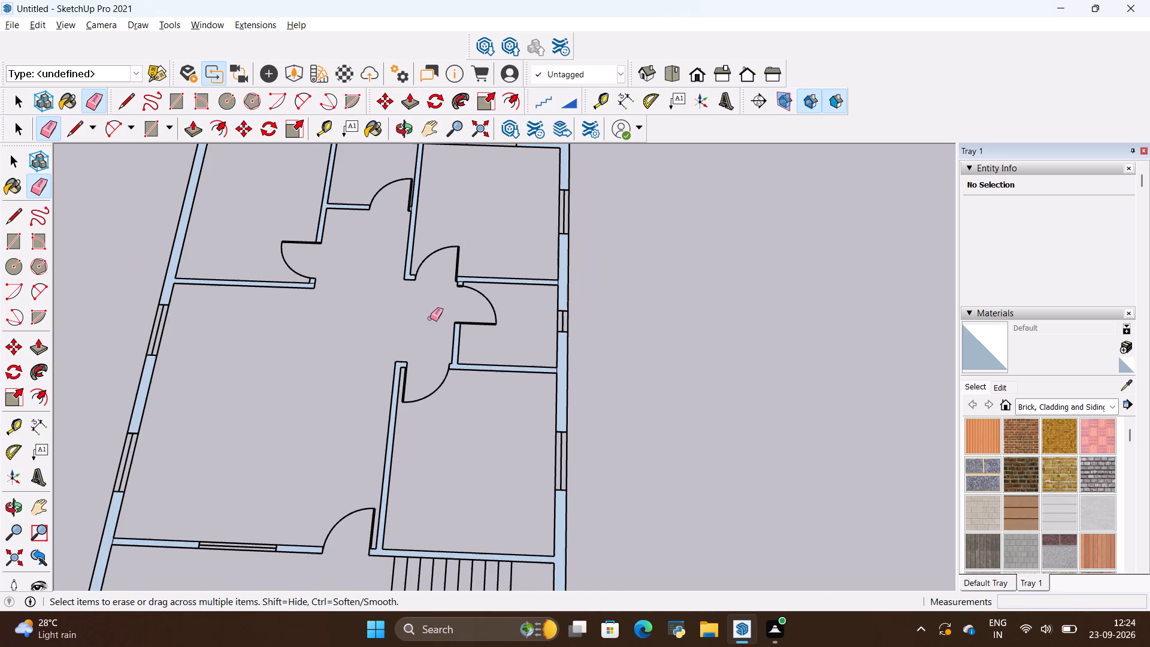
pyautogui.scroll(-3, 430, 318)
pyautogui.scroll(9, 430, 318)
pyautogui.scroll(4, 466, 383)
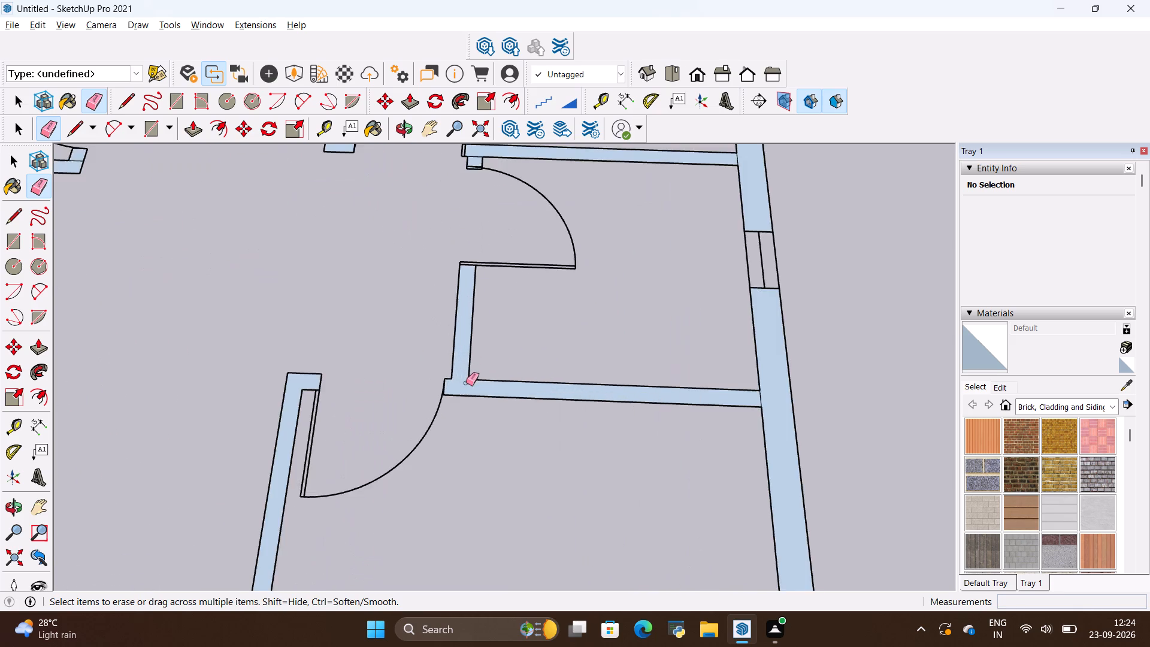
pyautogui.scroll(9, 466, 383)
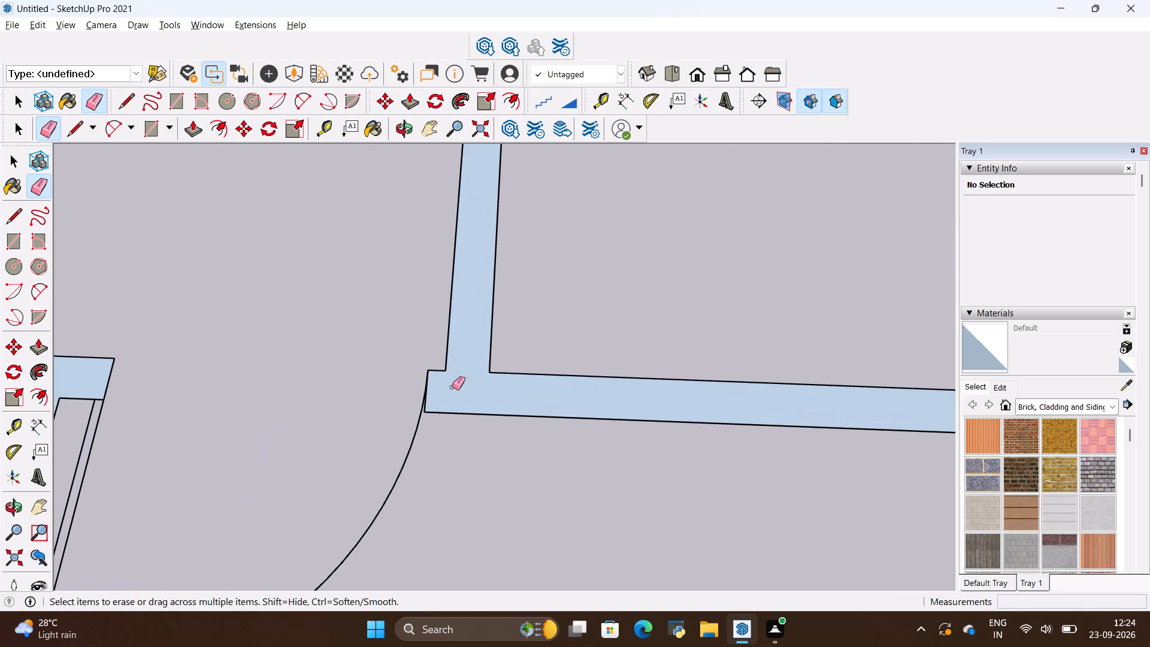
pyautogui.scroll(-4, 509, 385)
pyautogui.scroll(2, 453, 370)
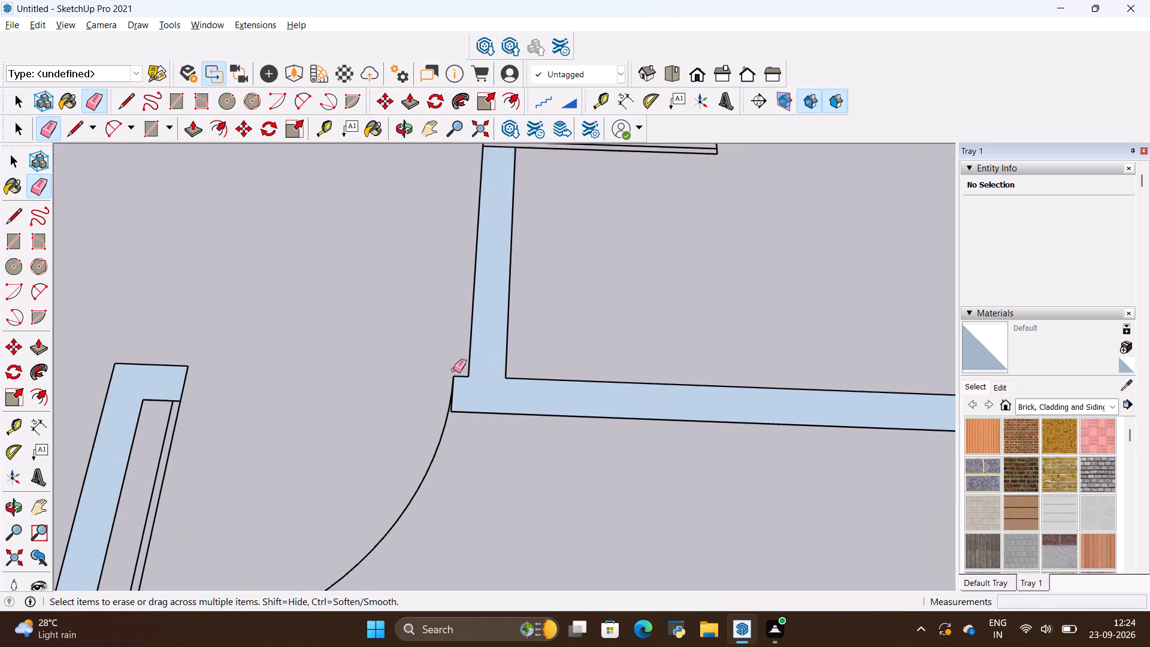
pyautogui.scroll(11, 453, 370)
pyautogui.scroll(4, 472, 417)
pyautogui.scroll(-12, 472, 419)
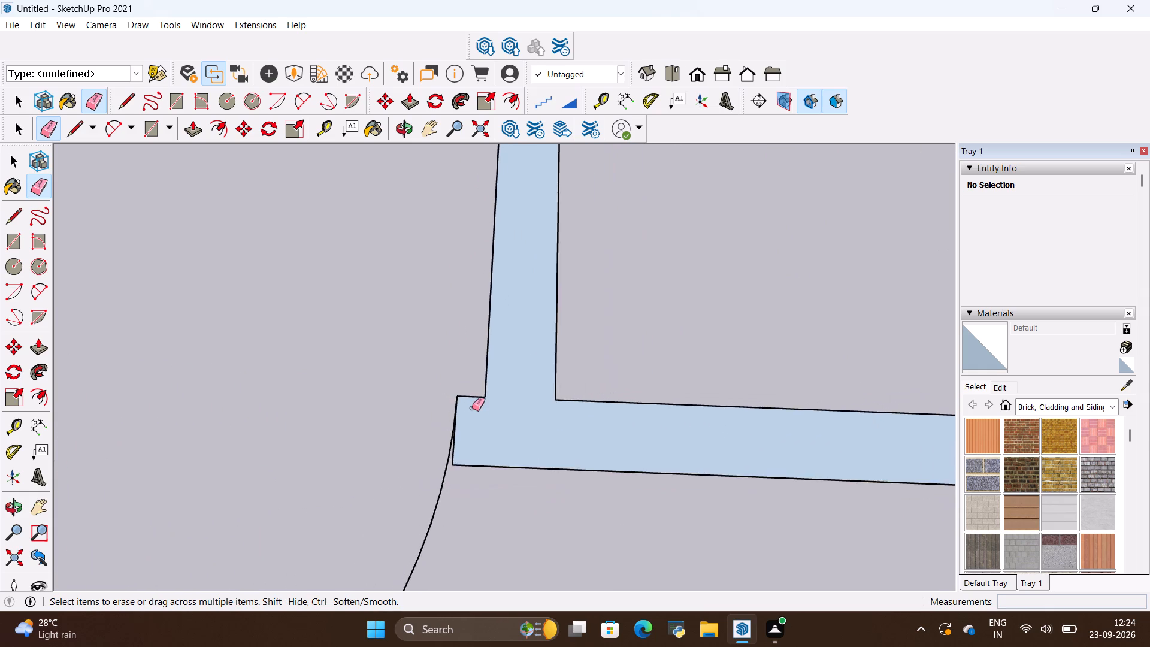
pyautogui.scroll(-16, 472, 408)
# Erase the dividing line where the small right-hand room's lower wall meets the outer side wall.
pyautogui.scroll(5, 694, 419)
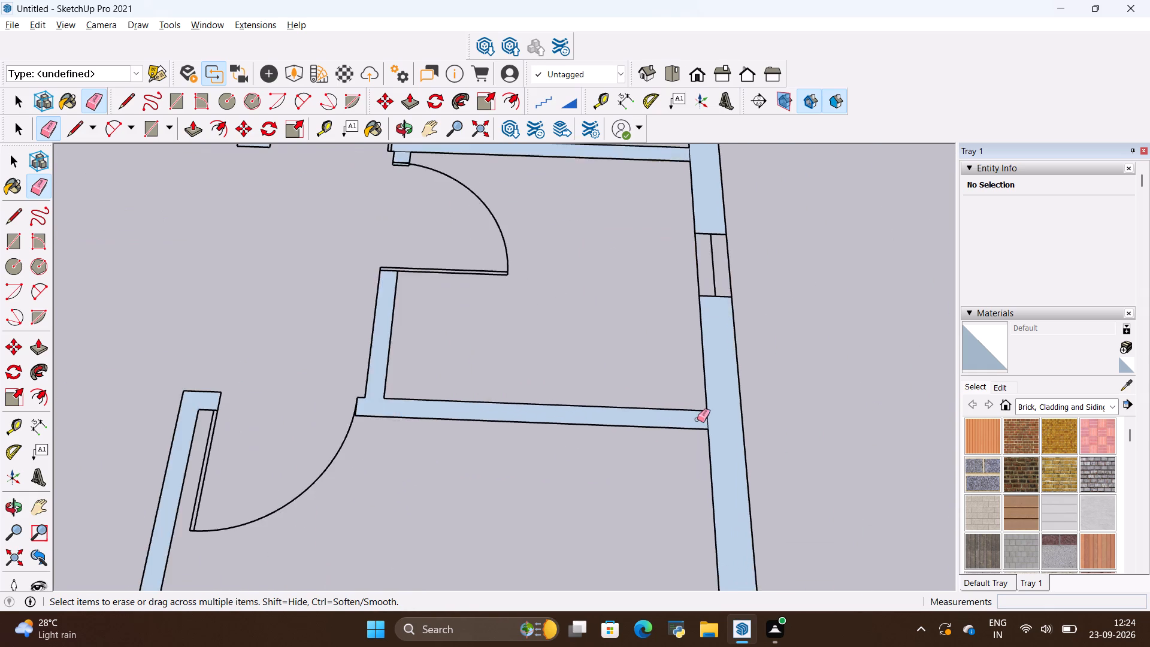
pyautogui.scroll(13, 697, 419)
pyautogui.moveTo(757, 397); pyautogui.dragTo(731, 411)
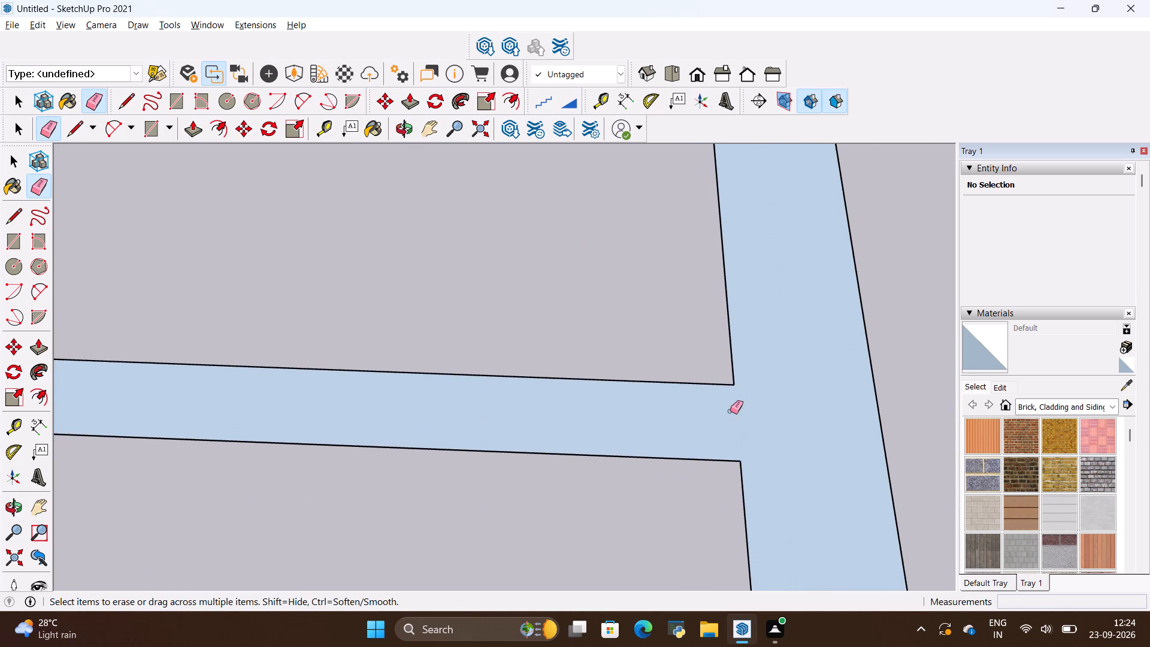
# Erase the dividing line where the wall between the rear right bedroom and the small room meets the outer side wall.
pyautogui.scroll(-18, 730, 410)
pyautogui.scroll(-6, 730, 409)
pyautogui.scroll(4, 725, 226)
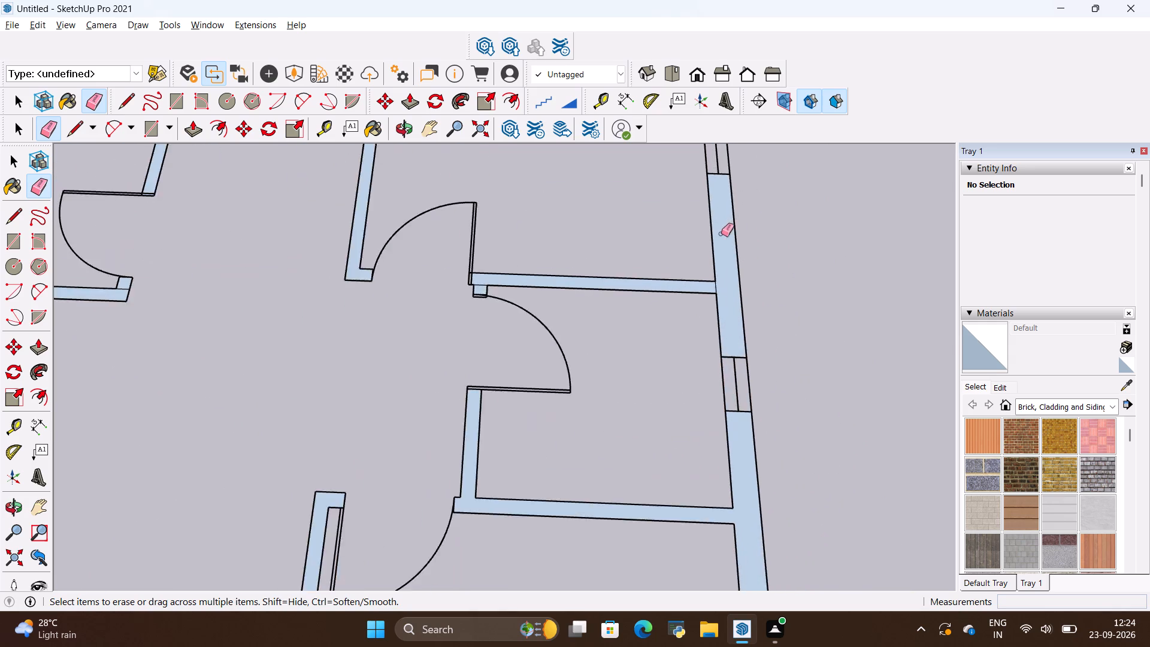
pyautogui.scroll(16, 721, 234)
pyautogui.moveTo(719, 313); pyautogui.dragTo(700, 315)
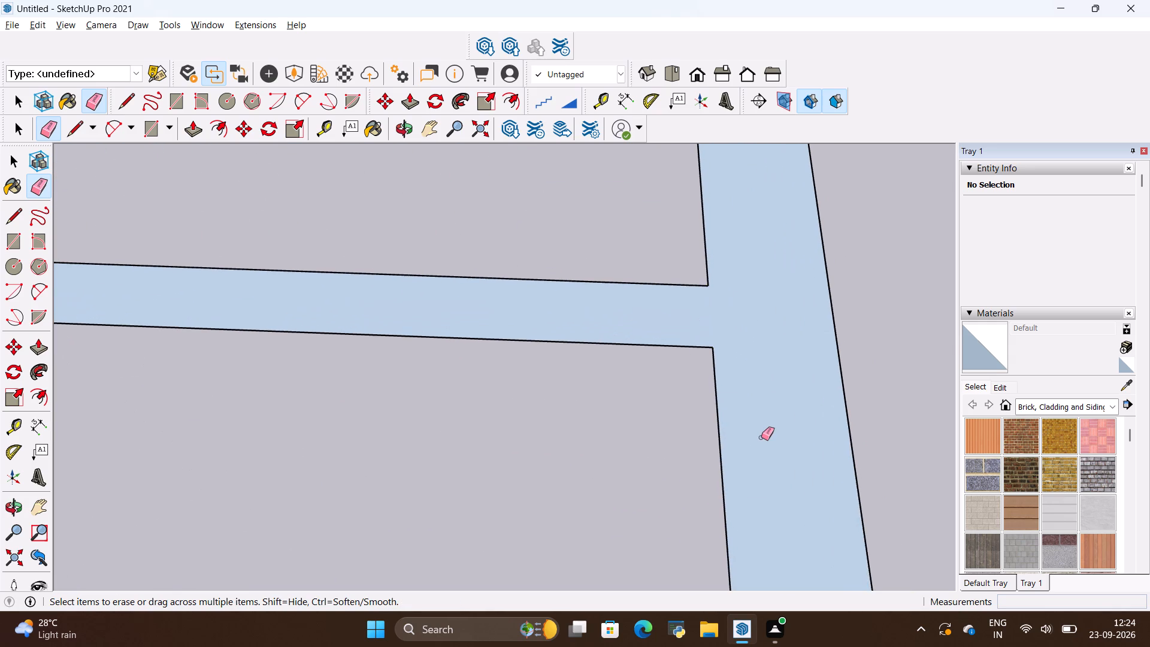
pyautogui.scroll(-19, 761, 437)
pyautogui.scroll(-3, 762, 433)
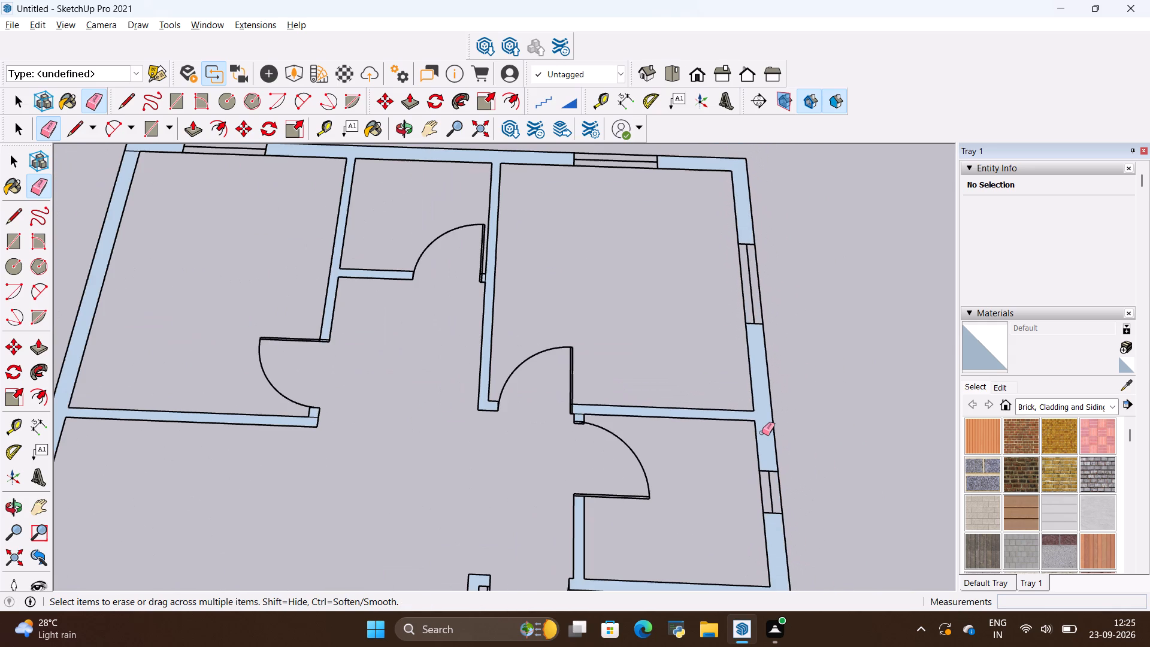
# Examine the front end of the left outer wall and the overall floor plan for remaining dividing lines between wall faces.
pyautogui.scroll(-6, 762, 430)
pyautogui.scroll(-6, 644, 410)
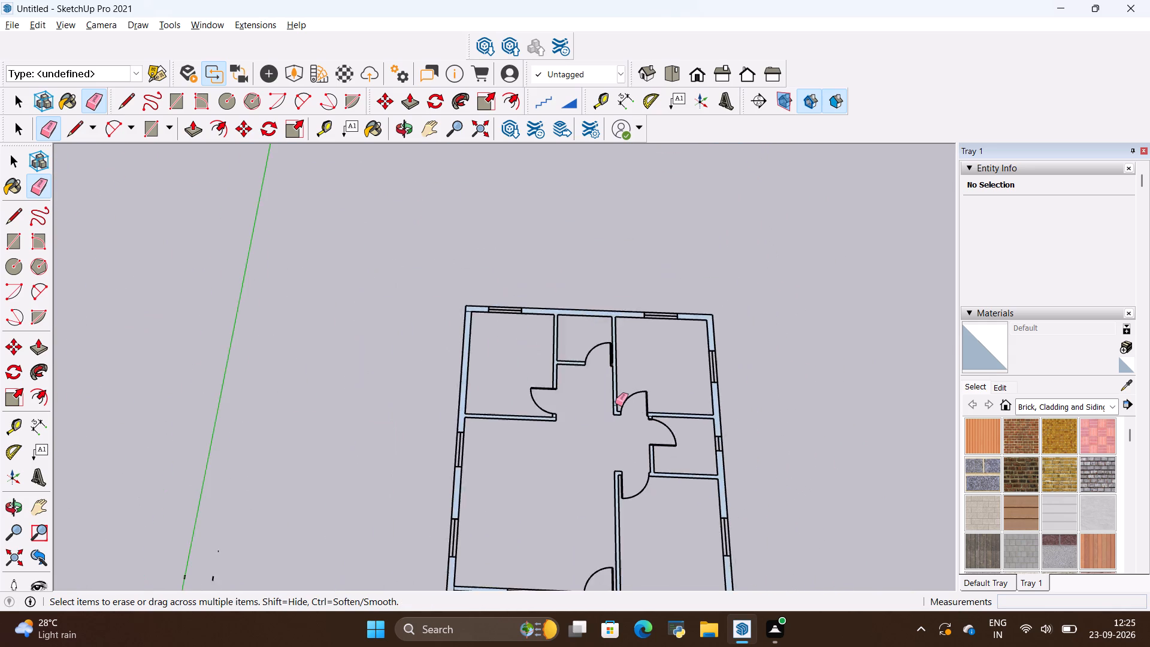
pyautogui.scroll(-6, 615, 403)
pyautogui.scroll(12, 687, 509)
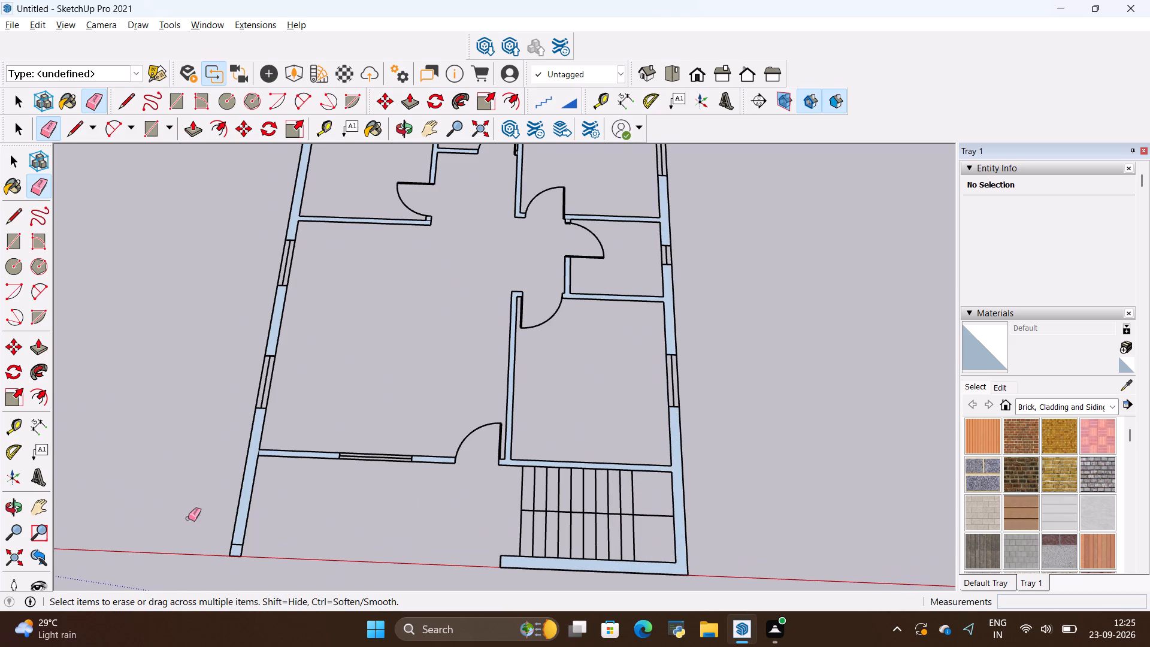
pyautogui.scroll(1, 193, 504)
pyautogui.scroll(5, 226, 571)
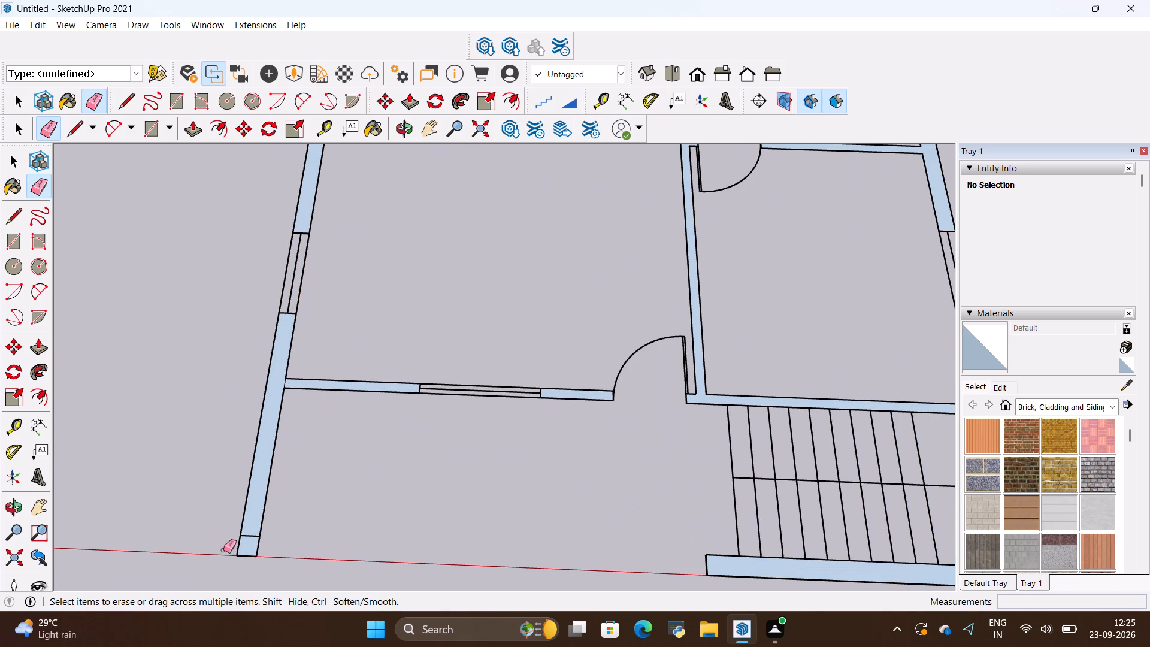
pyautogui.scroll(5, 278, 562)
pyautogui.scroll(4, 229, 553)
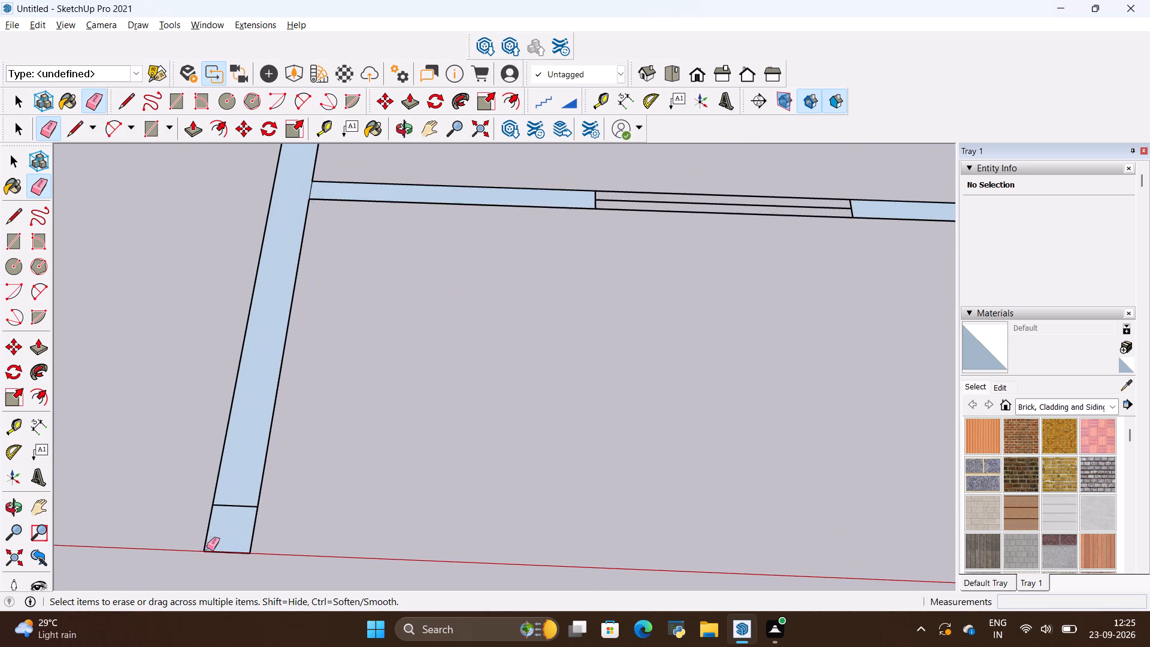
pyautogui.scroll(-11, 203, 547)
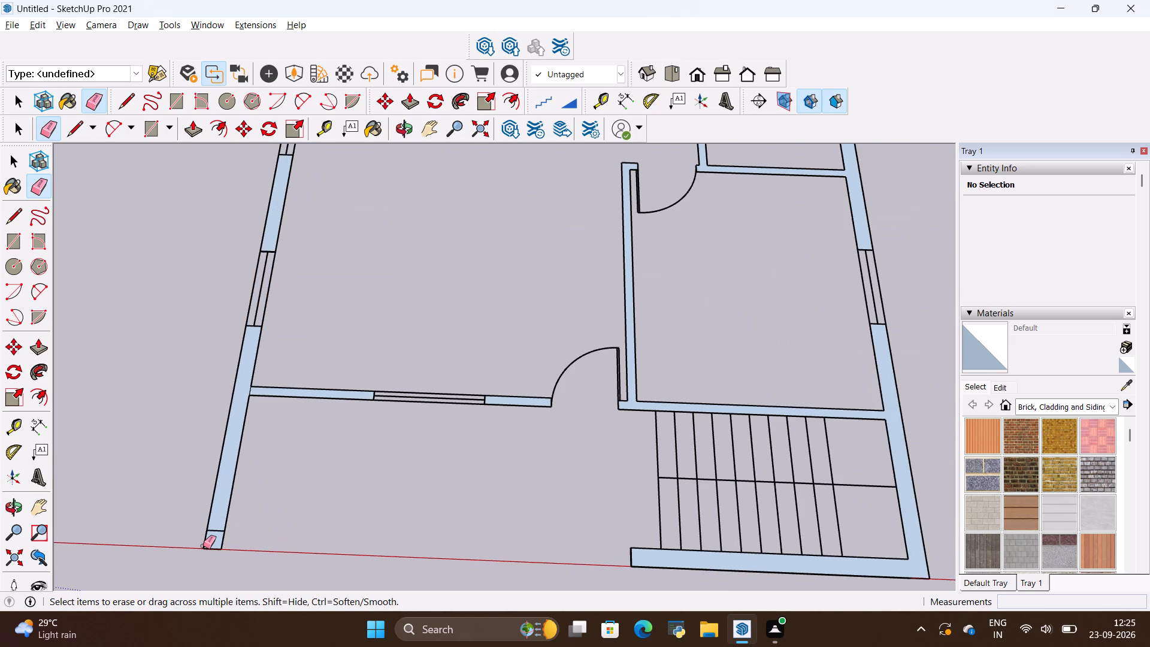
pyautogui.scroll(-3, 284, 521)
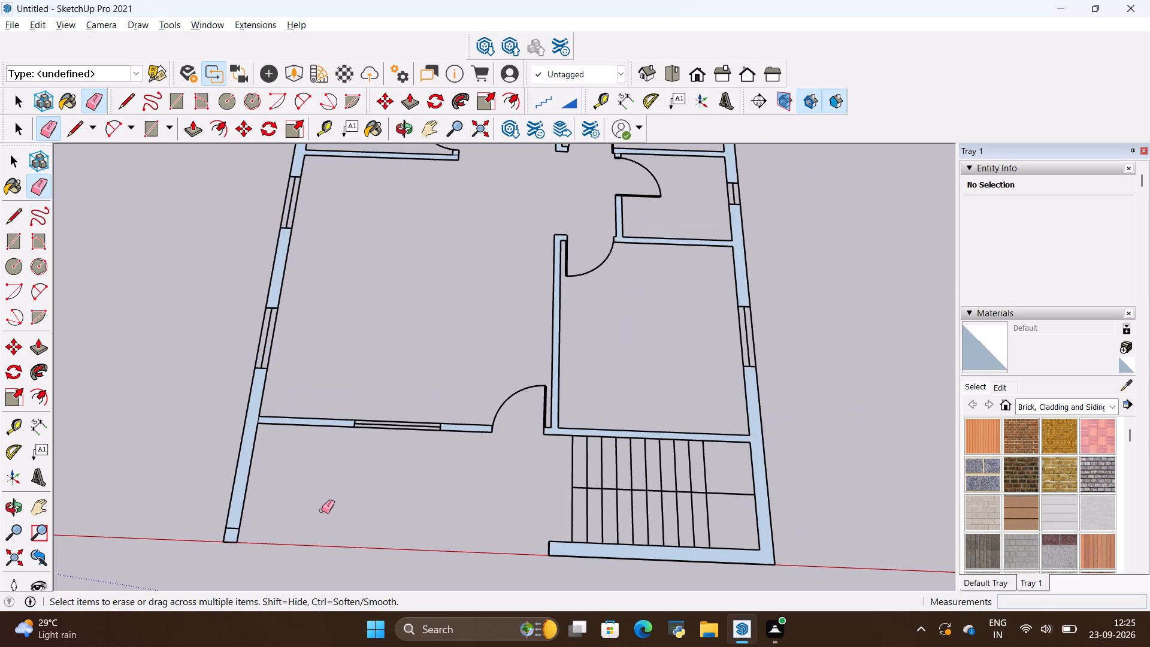
pyautogui.scroll(-4, 431, 433)
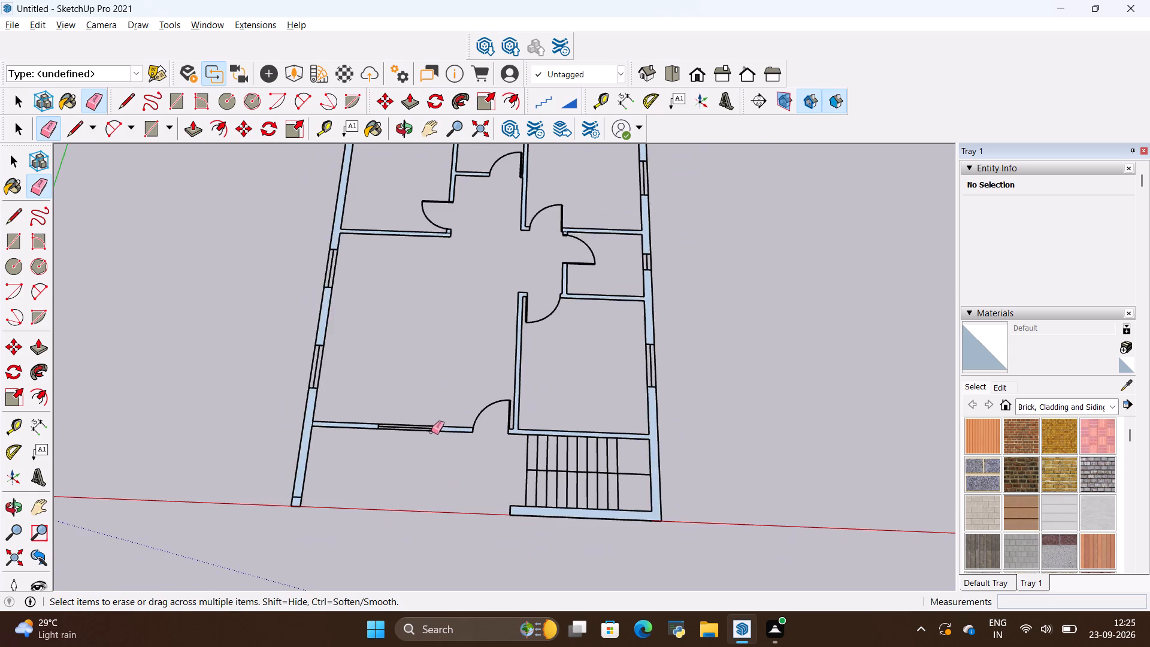
pyautogui.scroll(-4, 432, 430)
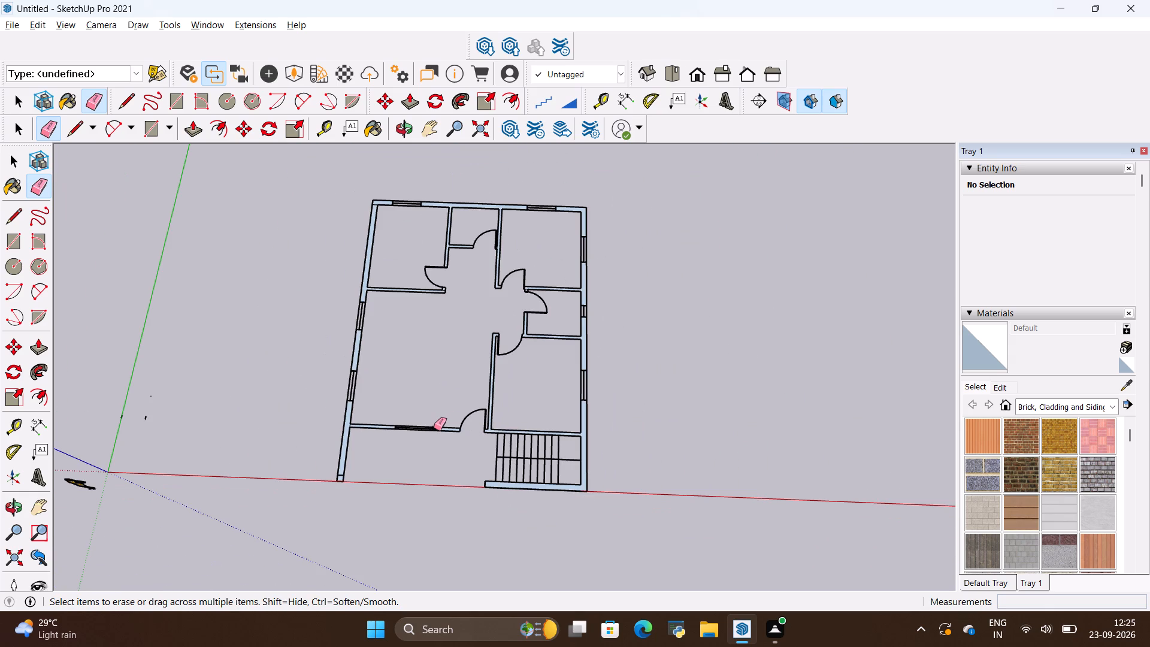
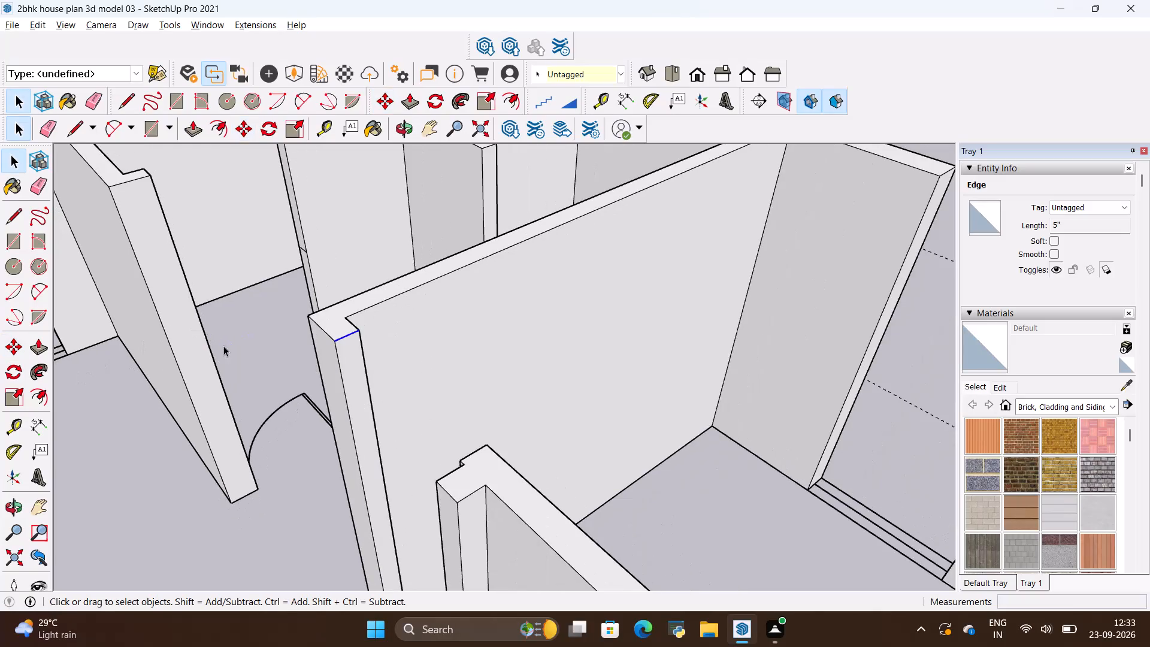
# Copy the top edge of the partition wall's short return beside the small room's doorway 3' straight down its end face.
pyautogui.scroll(3, 345, 393)
pyautogui.press('space')
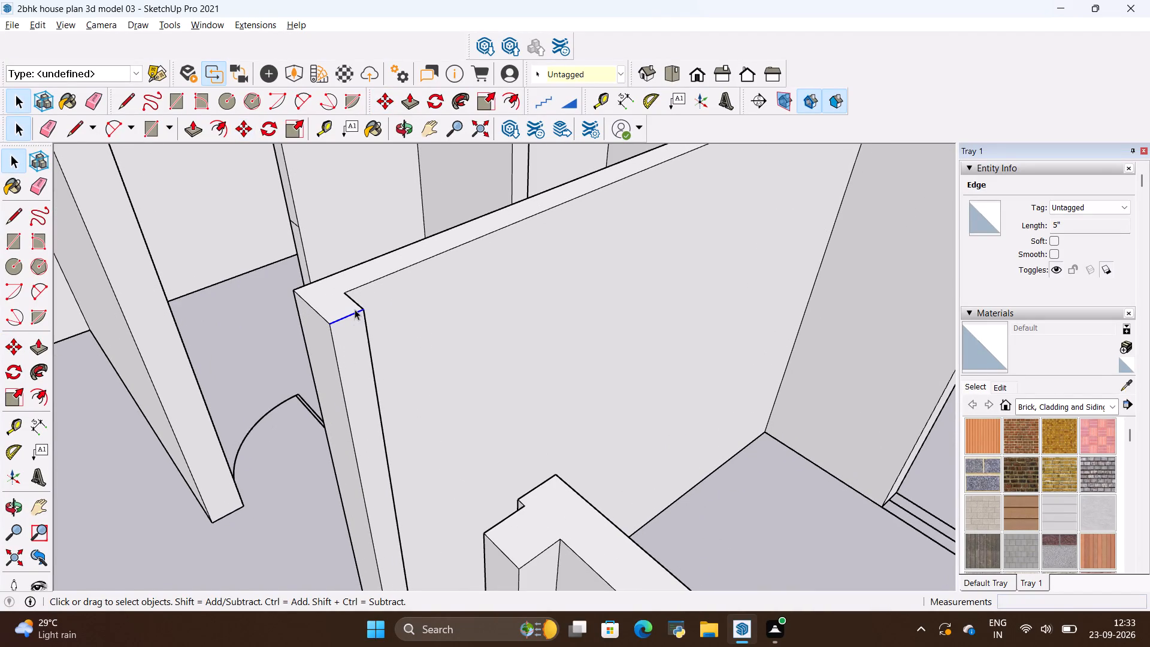
pyautogui.press('m')
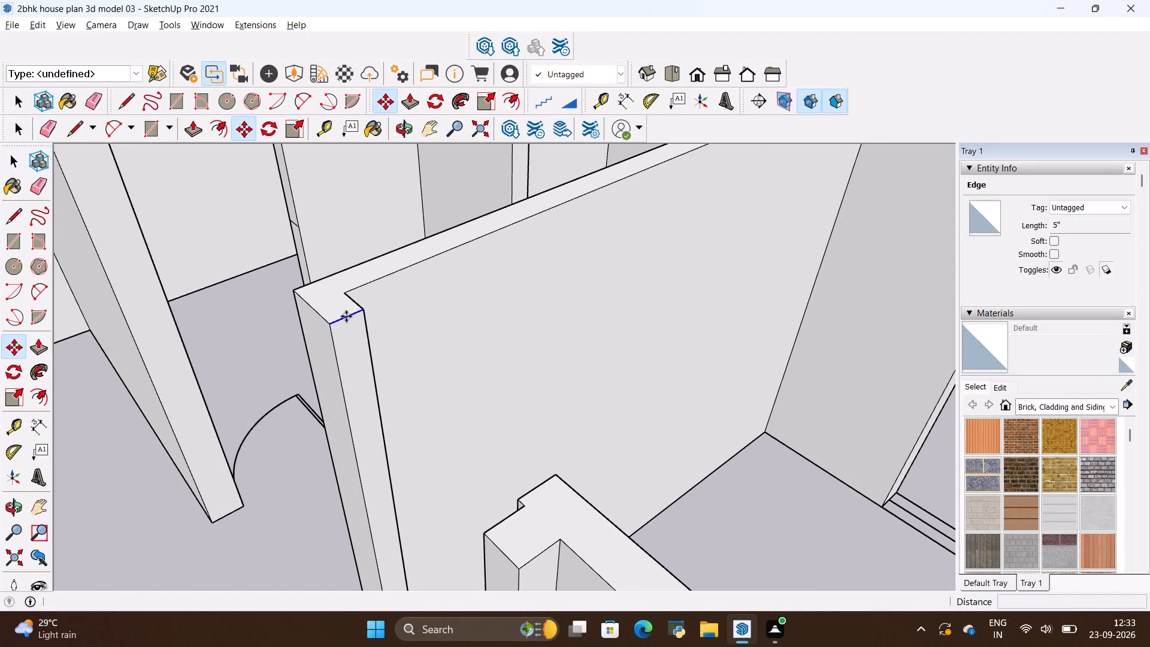
pyautogui.click(344, 318)
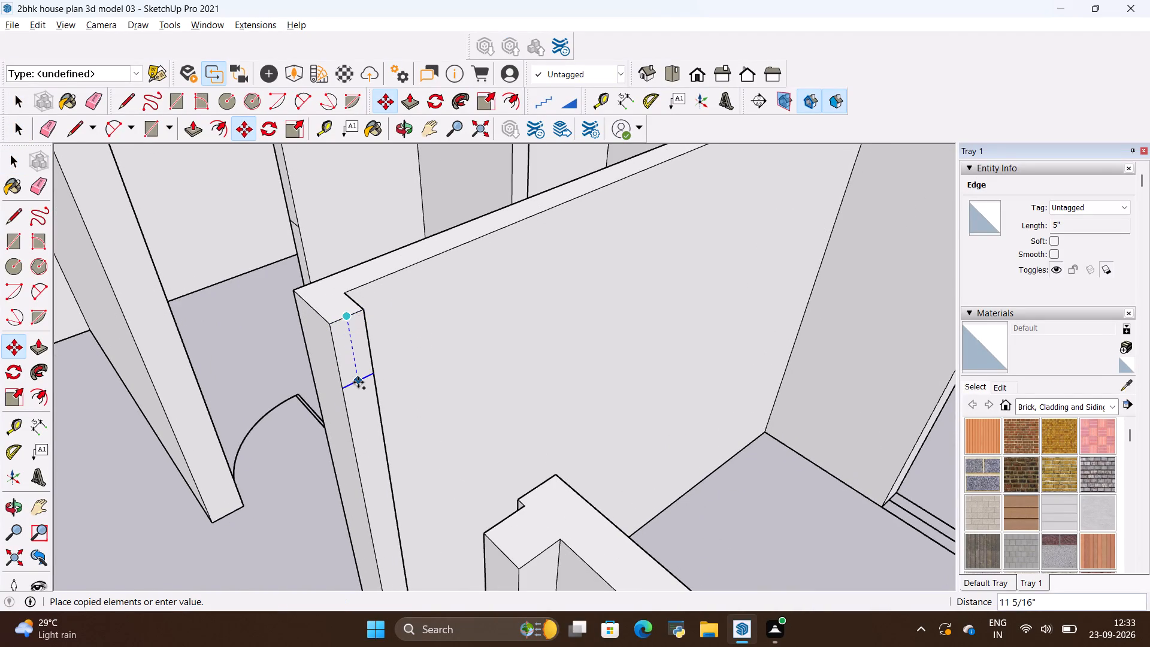
pyautogui.press('BackSpace')
pyautogui.write("3'")
pyautogui.press('Return')
# Copy the top edge of the facing wall end across the same doorway 3' straight down its end face.
pyautogui.scroll(-10, 385, 361)
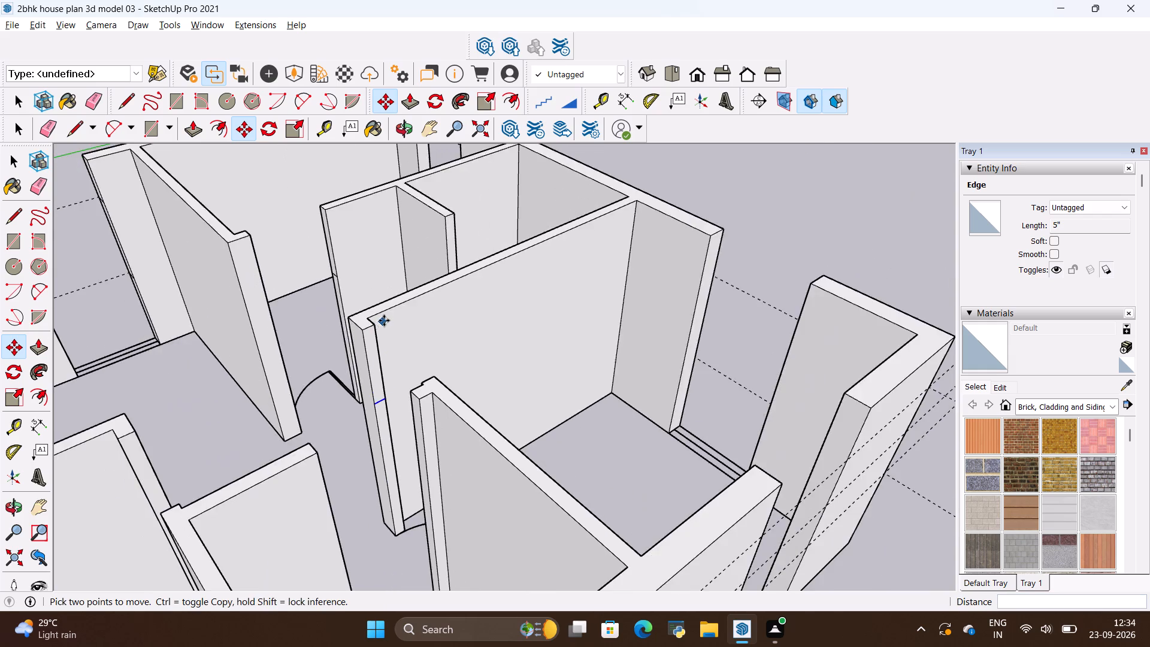
pyautogui.scroll(-8, 384, 321)
pyautogui.scroll(3, 376, 420)
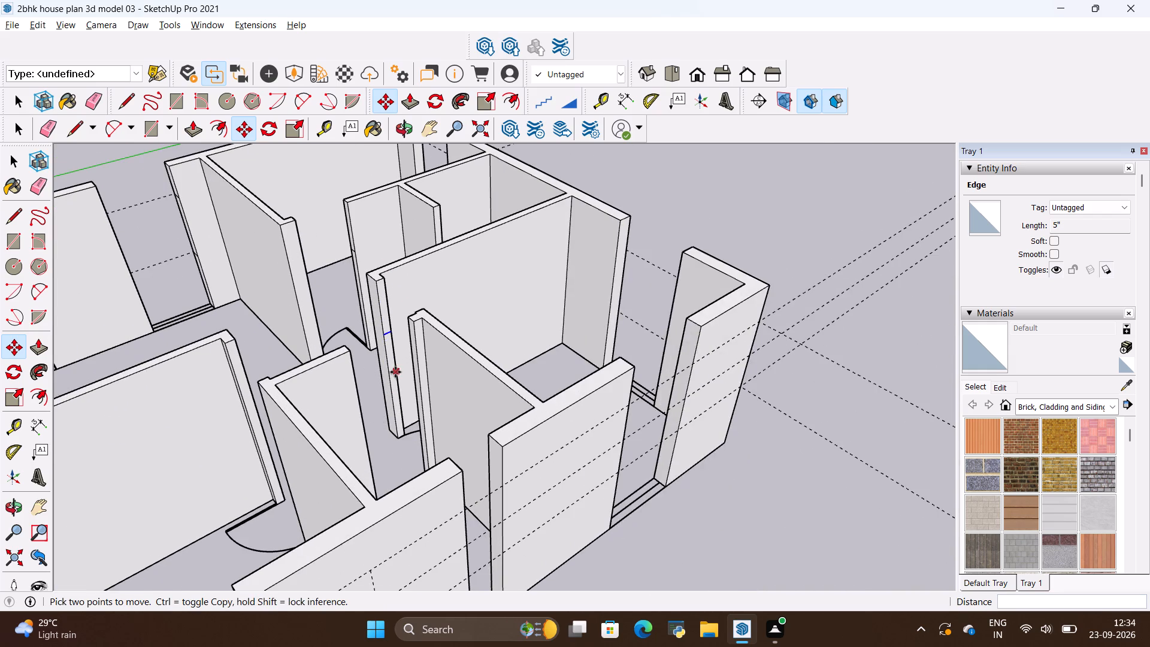
pyautogui.scroll(3, 400, 366)
pyautogui.scroll(3, 440, 325)
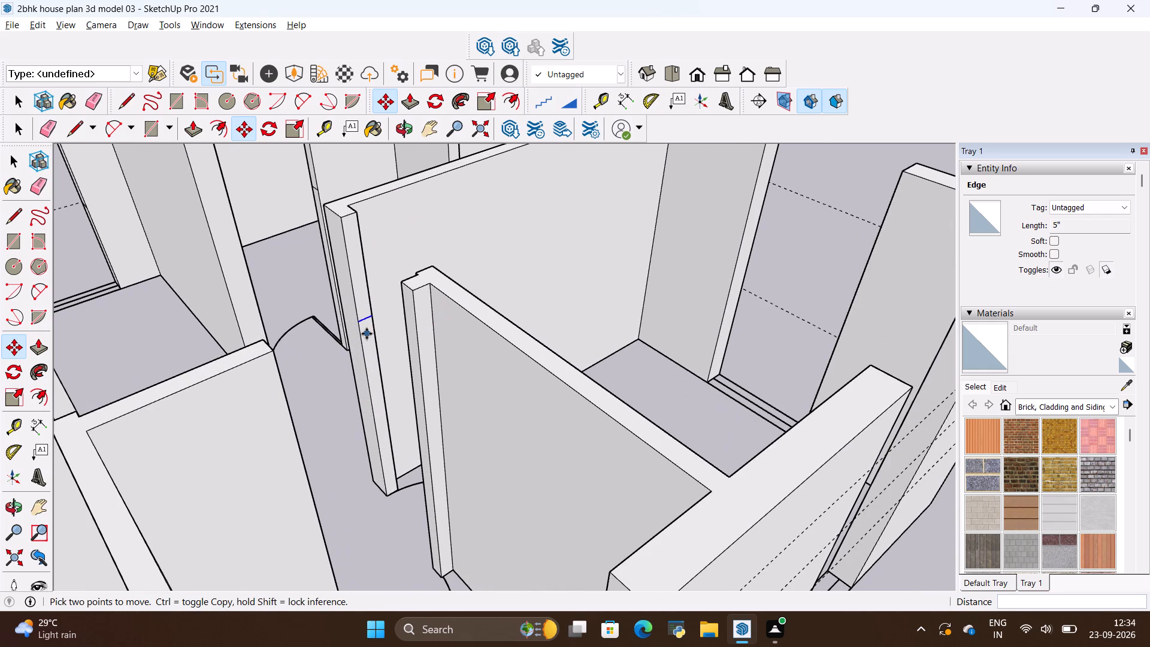
pyautogui.scroll(2, 370, 334)
pyautogui.moveTo(371, 334); pyautogui.dragTo(514, 353, button='middle')
pyautogui.moveTo(492, 326); pyautogui.dragTo(421, 293, button='middle')
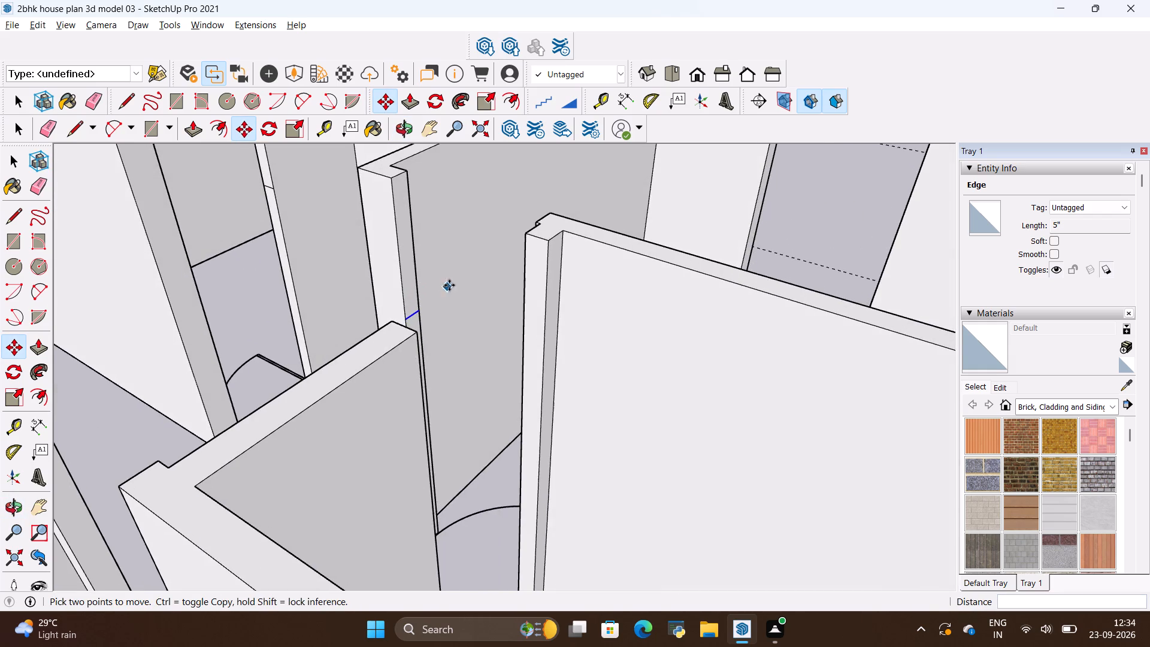
pyautogui.scroll(3, 491, 271)
pyautogui.scroll(2, 543, 263)
pyautogui.click(574, 203)
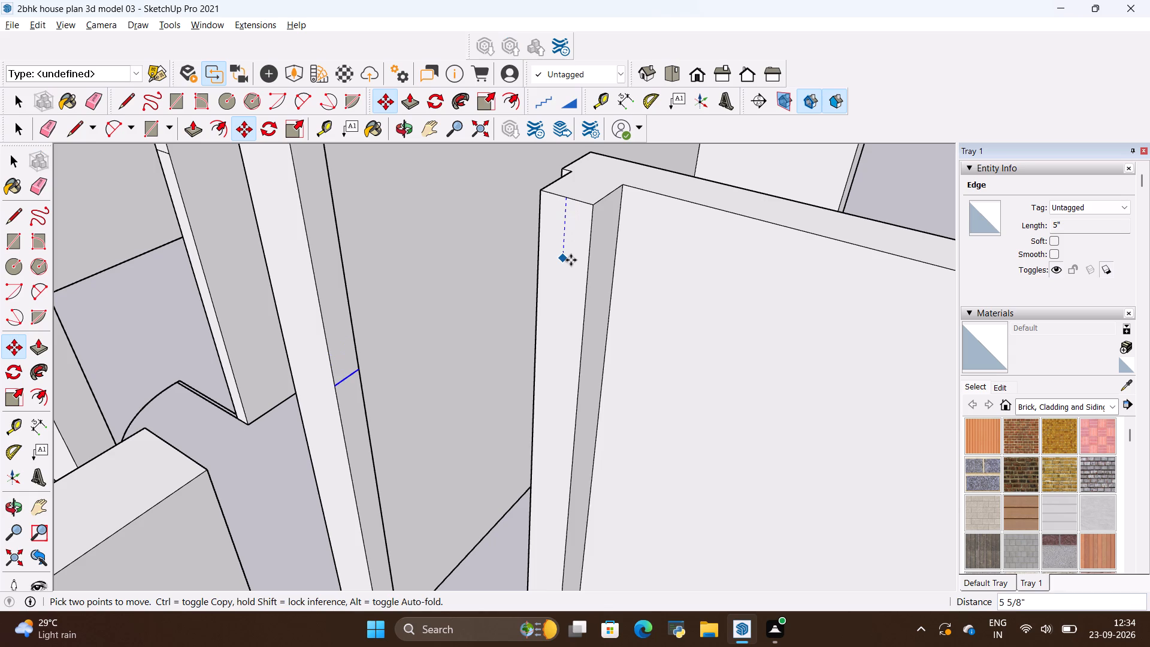
pyautogui.press('Escape')
pyautogui.scroll(-4, 554, 287)
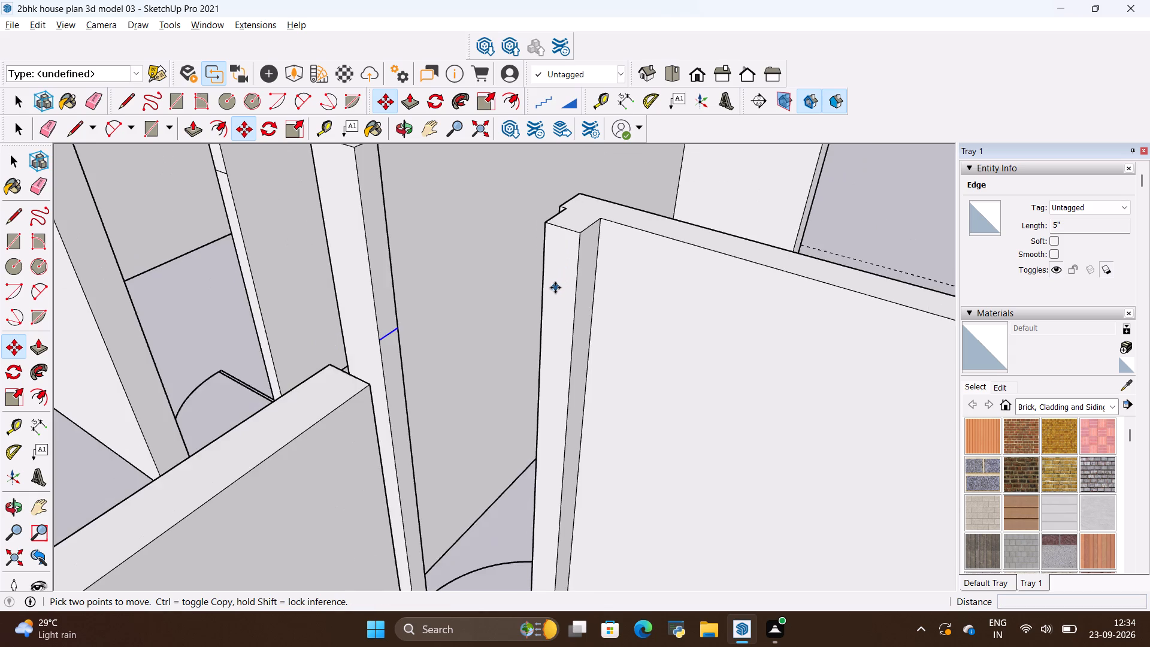
pyautogui.scroll(-4, 558, 285)
pyautogui.press('space')
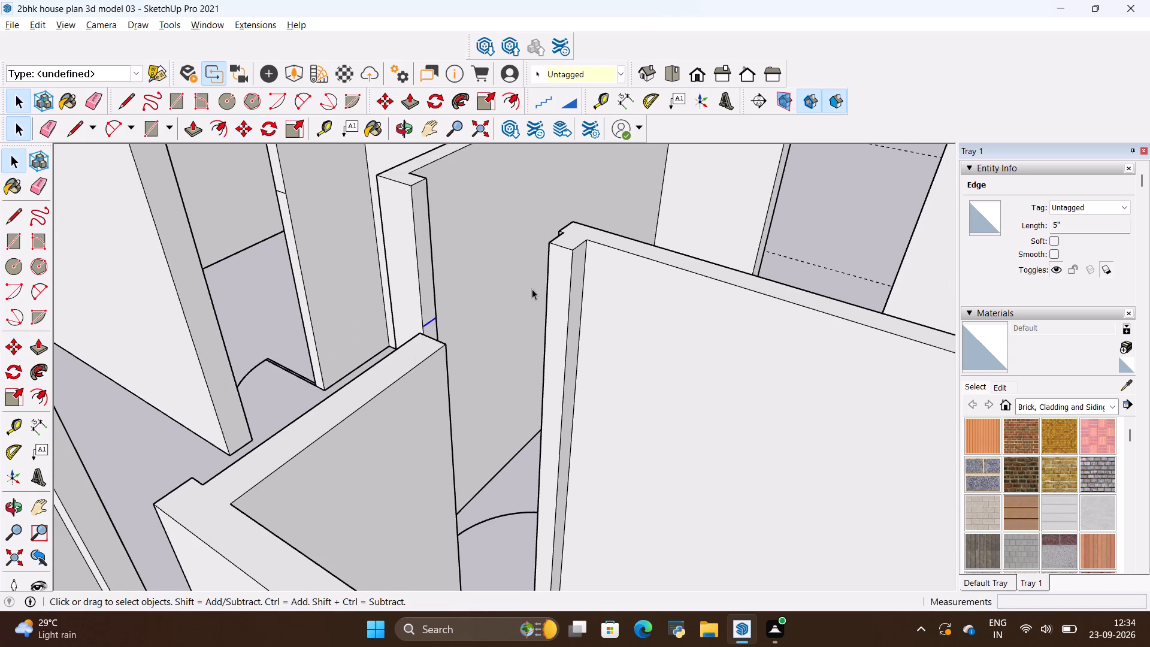
pyautogui.scroll(2, 573, 291)
pyautogui.press('space')
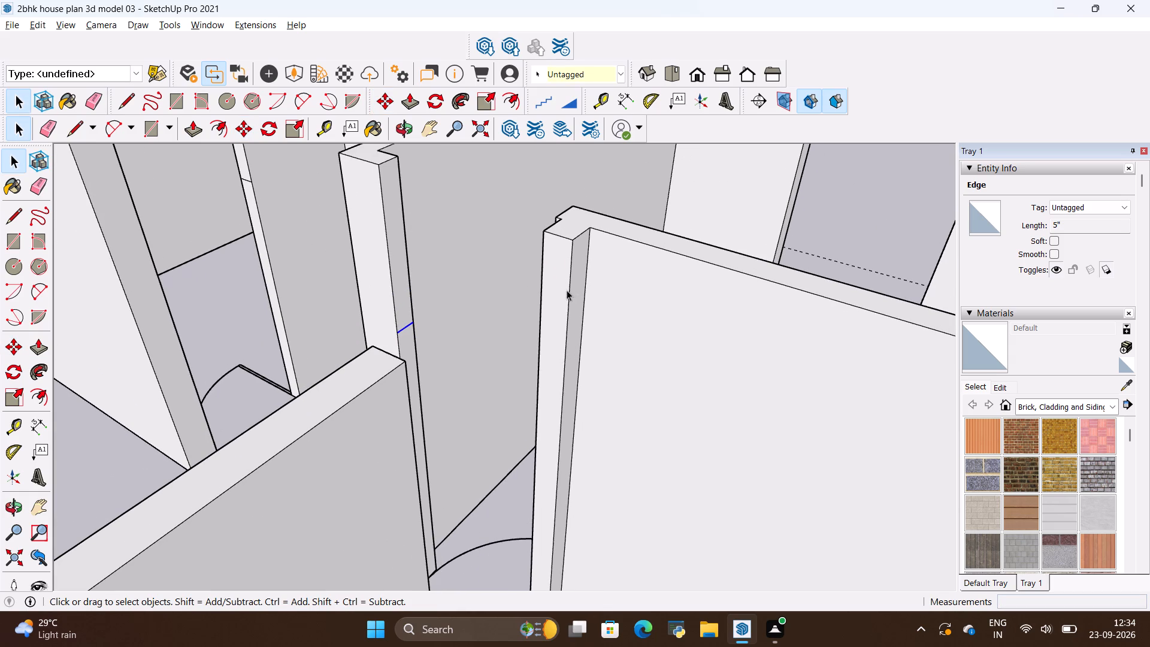
pyautogui.press('space')
pyautogui.click(558, 288)
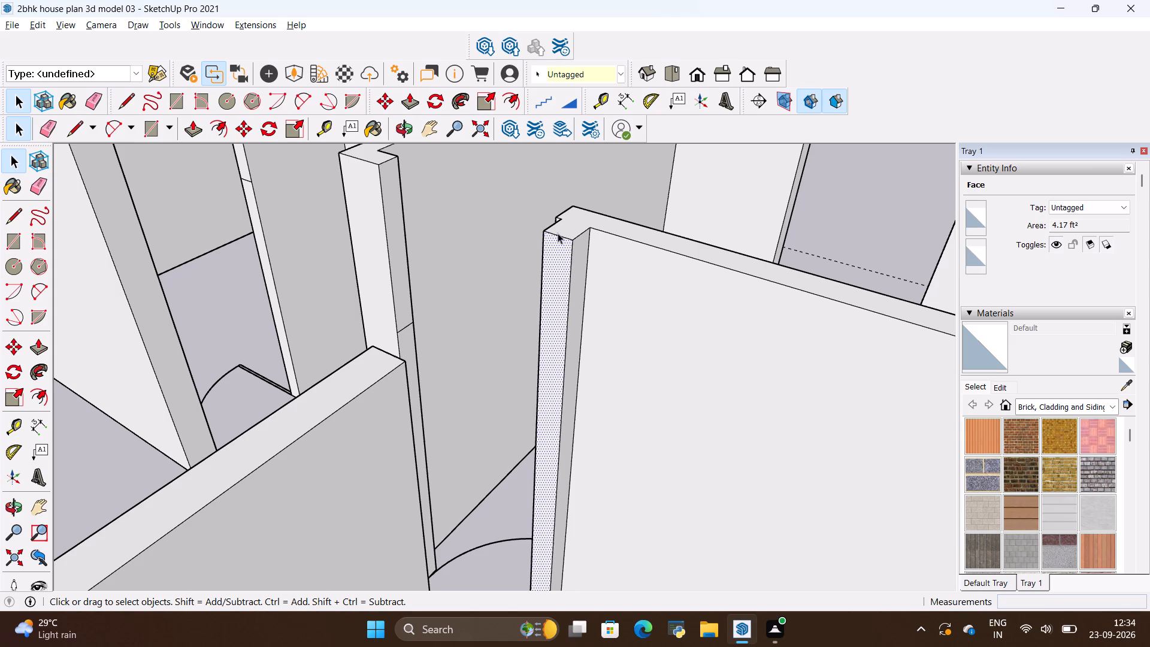
pyautogui.click(558, 232)
pyautogui.click(559, 234)
pyautogui.press('m')
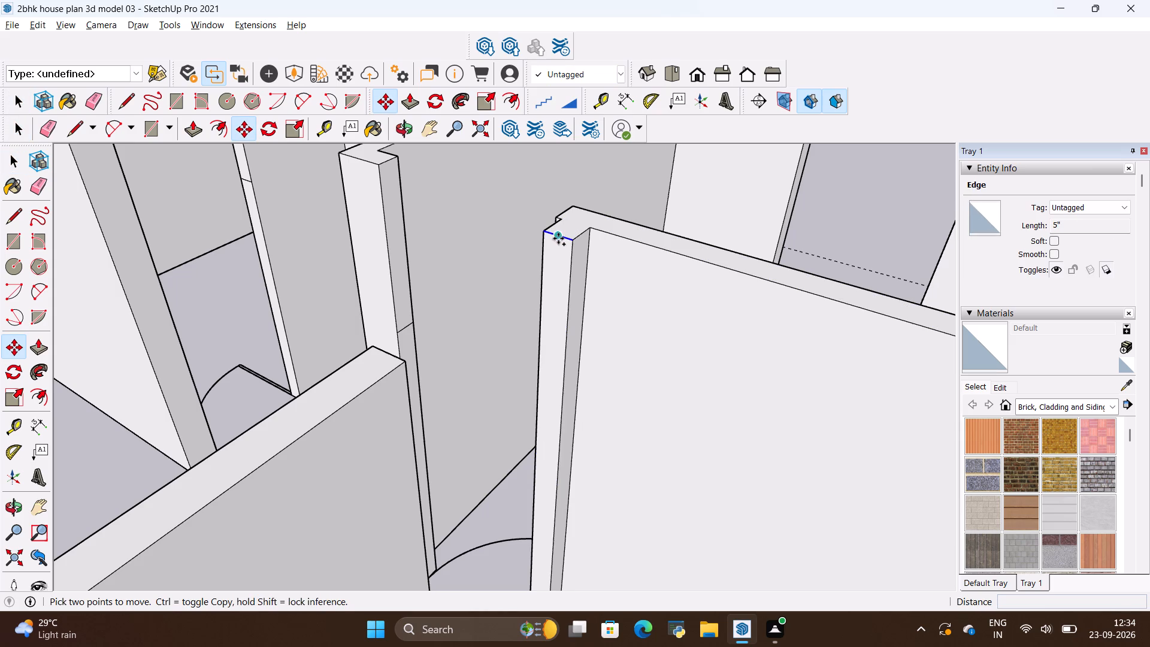
pyautogui.click(558, 238)
pyautogui.press('BackSpace')
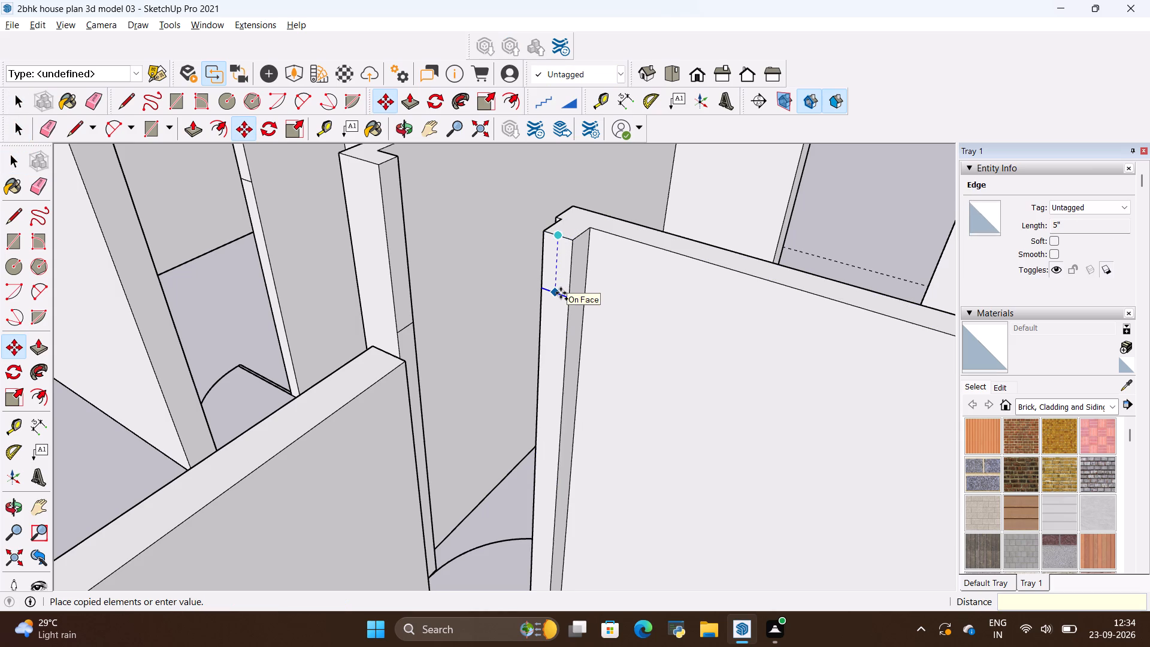
pyautogui.write("3'")
pyautogui.press('Return')
# Examine the doorway's two wall ends and the surrounding openings for wall ends still missing a head-height line.
pyautogui.scroll(-4, 611, 313)
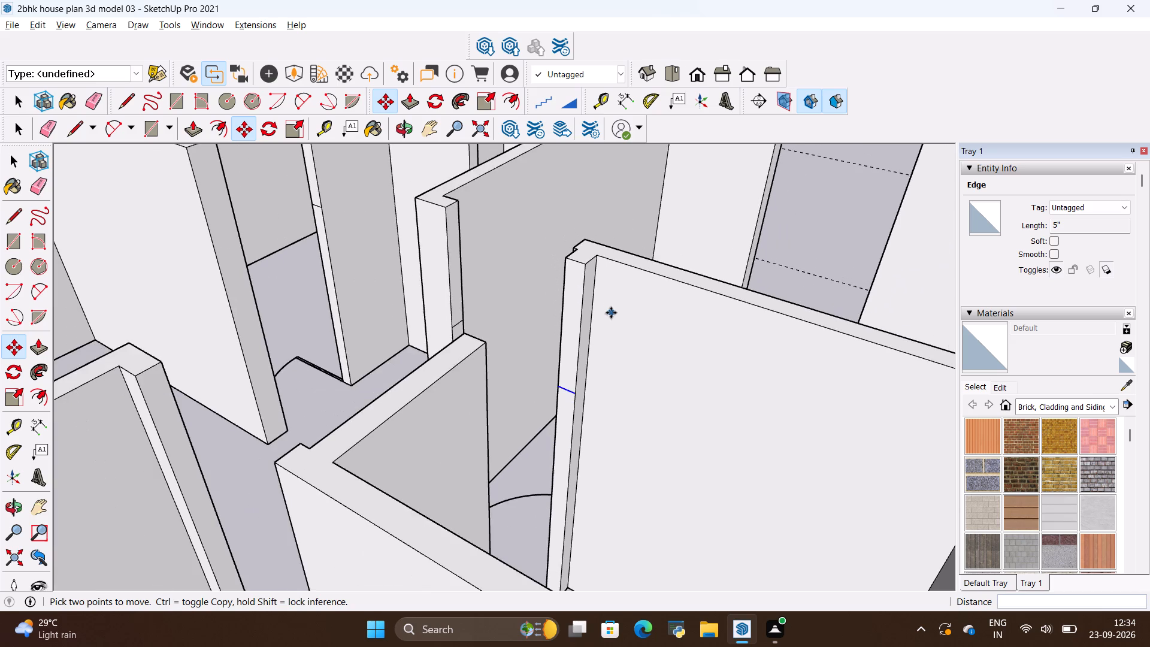
pyautogui.moveTo(613, 359); pyautogui.dragTo(585, 329, button='middle')
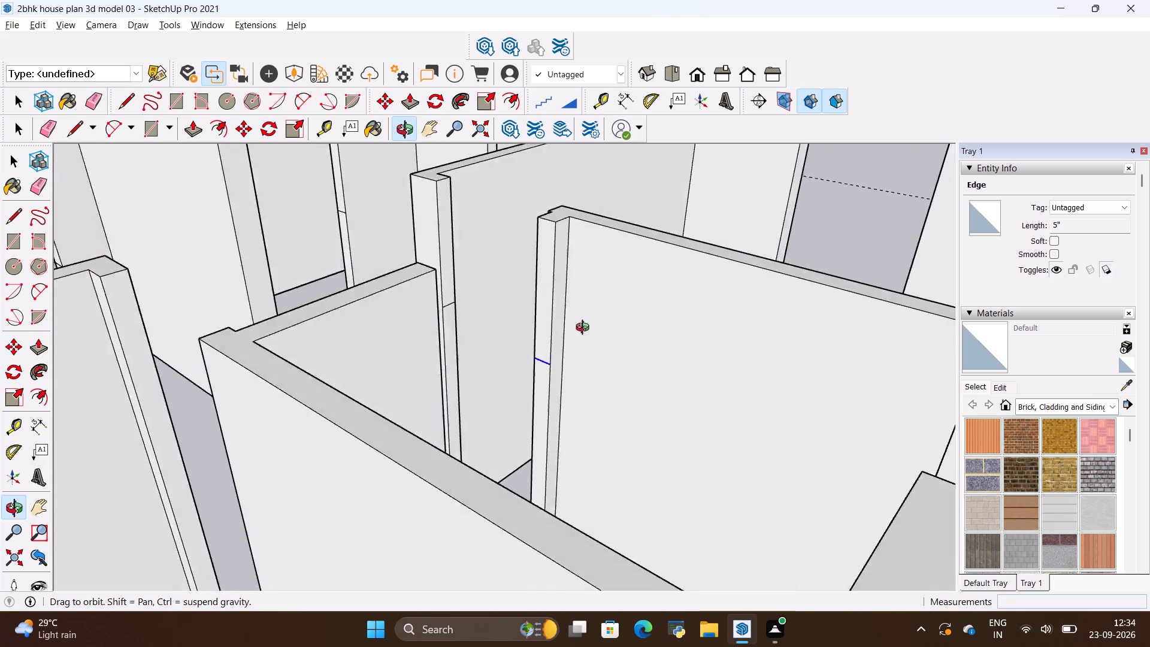
pyautogui.moveTo(585, 329); pyautogui.dragTo(528, 364, button='middle')
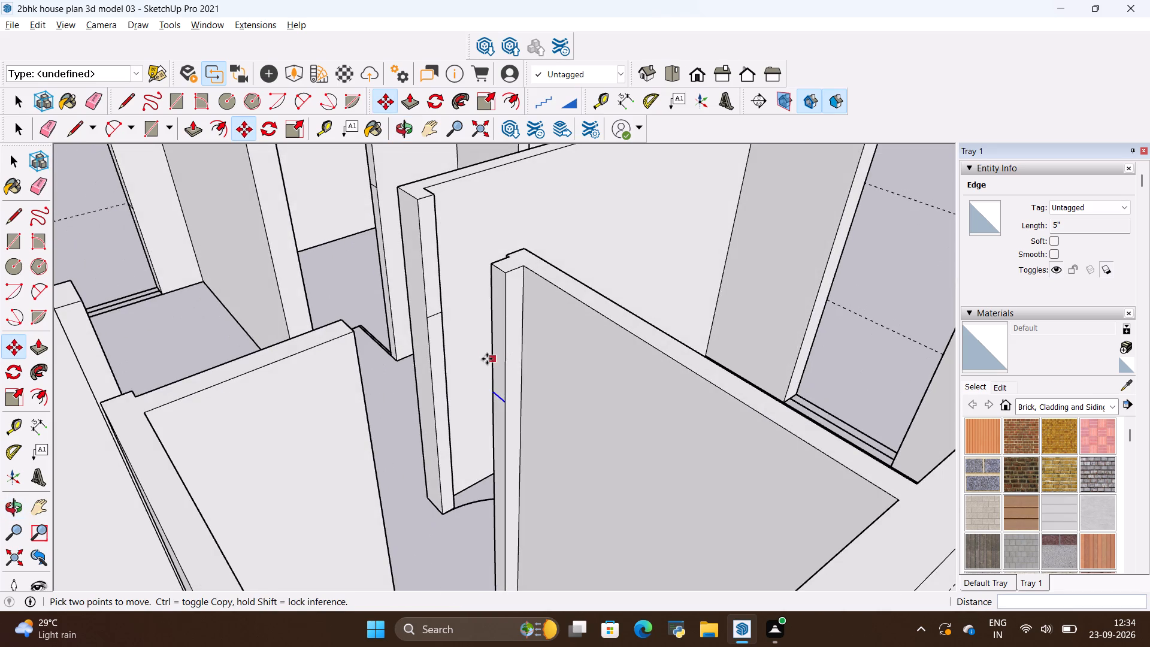
pyautogui.scroll(5, 429, 334)
pyautogui.scroll(4, 470, 460)
pyautogui.moveTo(468, 478); pyautogui.dragTo(531, 498, button='middle')
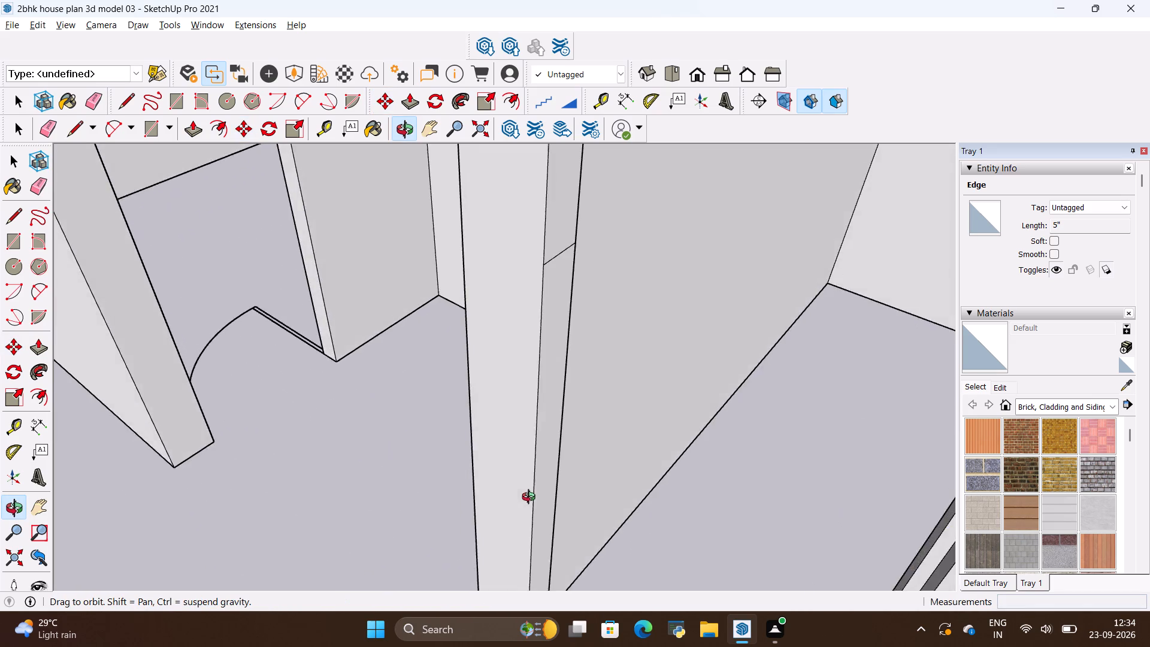
pyautogui.moveTo(531, 498); pyautogui.dragTo(423, 486, button='middle')
pyautogui.scroll(-9, 479, 477)
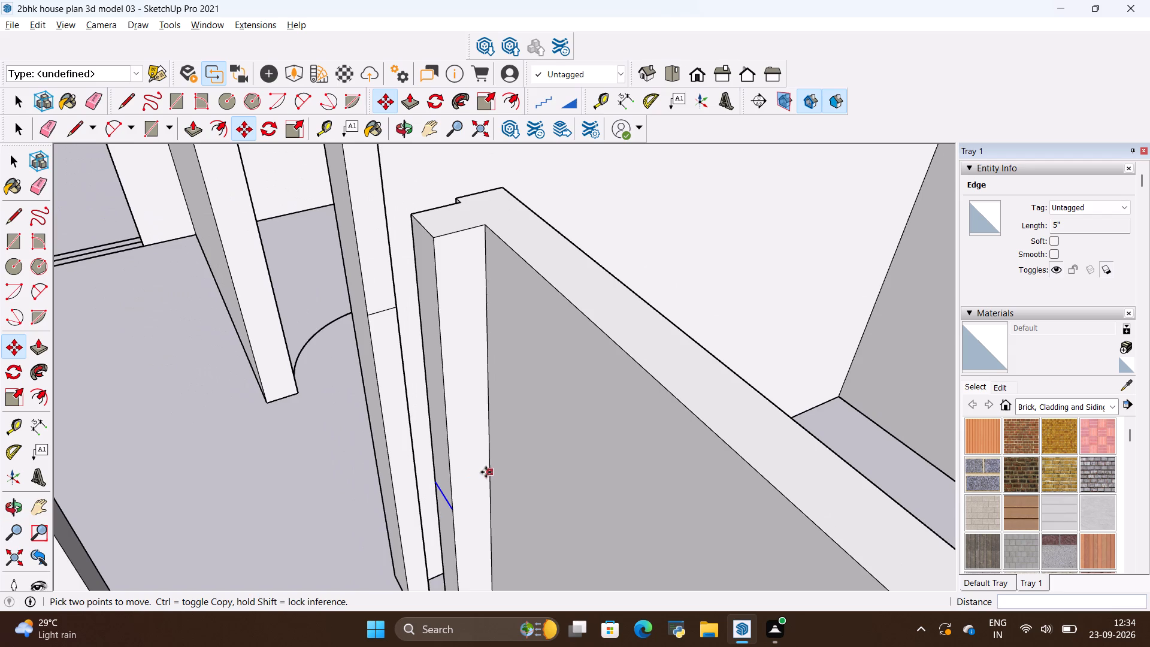
pyautogui.moveTo(486, 474); pyautogui.dragTo(578, 439, button='middle')
pyautogui.scroll(-11, 565, 420)
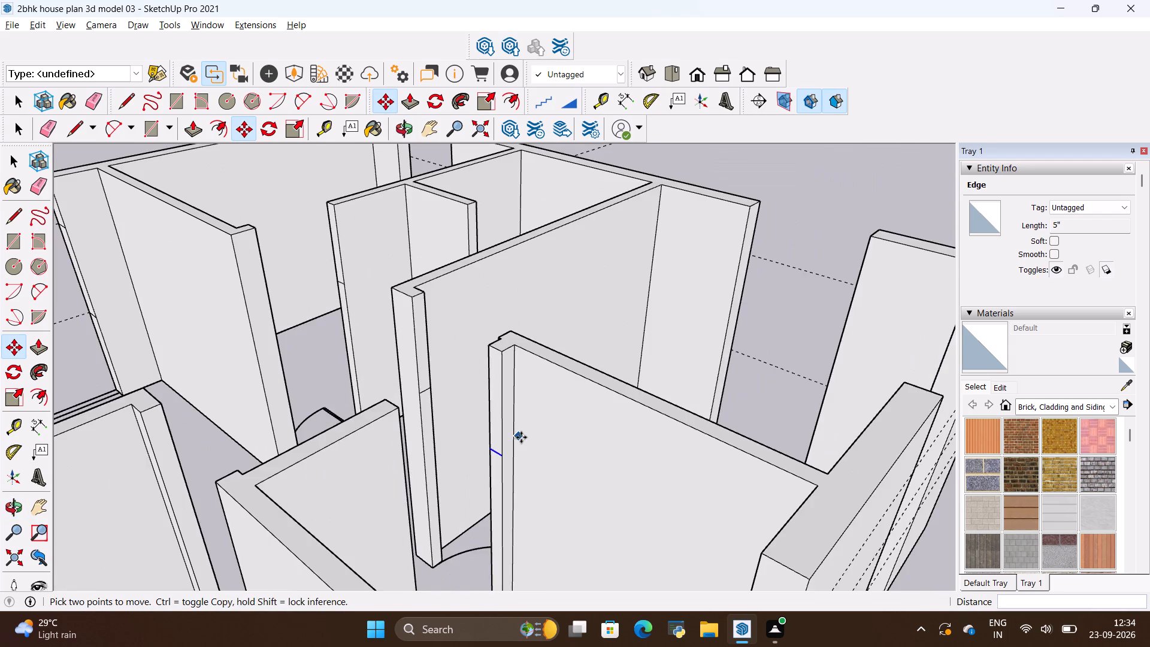
pyautogui.scroll(-7, 510, 430)
pyautogui.scroll(-4, 601, 396)
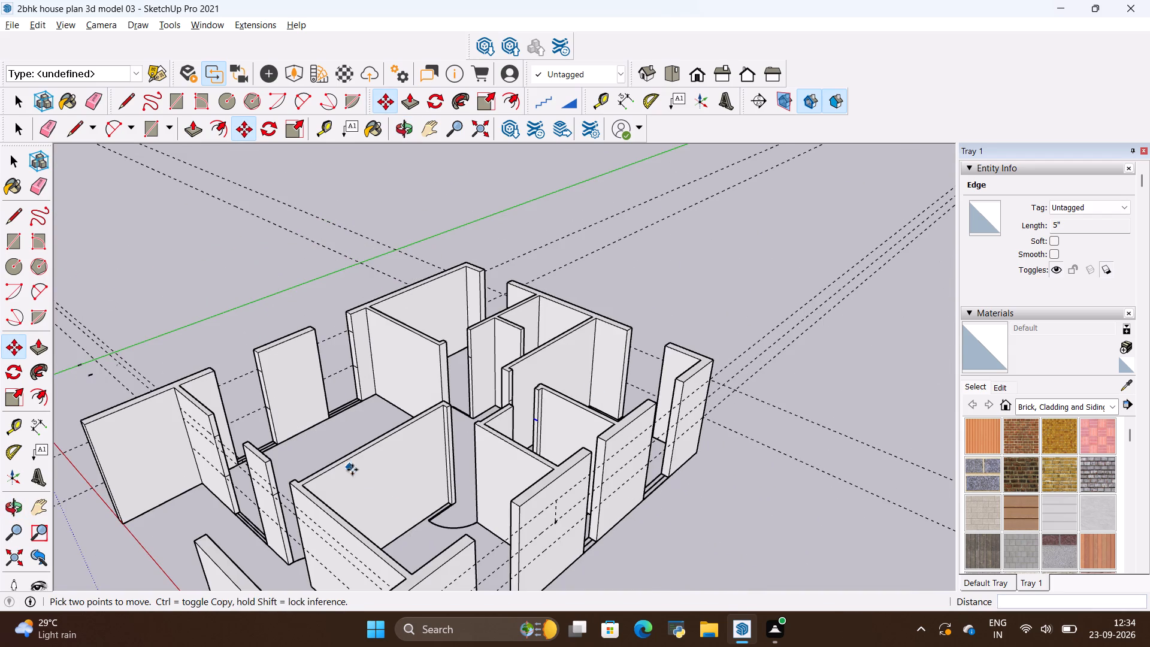
# Copy the top edge of the long inner wall's free end beside the front room's doorway 3' straight down its end face.
pyautogui.scroll(4, 407, 501)
pyautogui.scroll(5, 447, 464)
pyautogui.scroll(4, 490, 349)
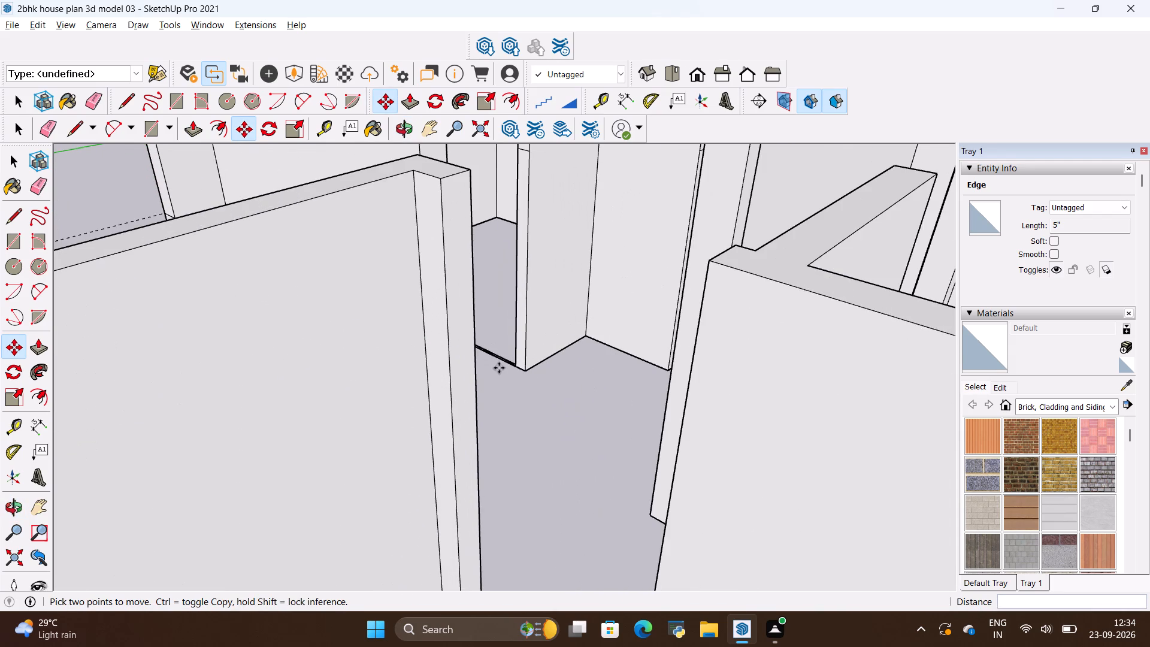
pyautogui.scroll(-3, 503, 384)
pyautogui.moveTo(512, 391); pyautogui.dragTo(465, 395, button='middle')
pyautogui.scroll(3, 414, 300)
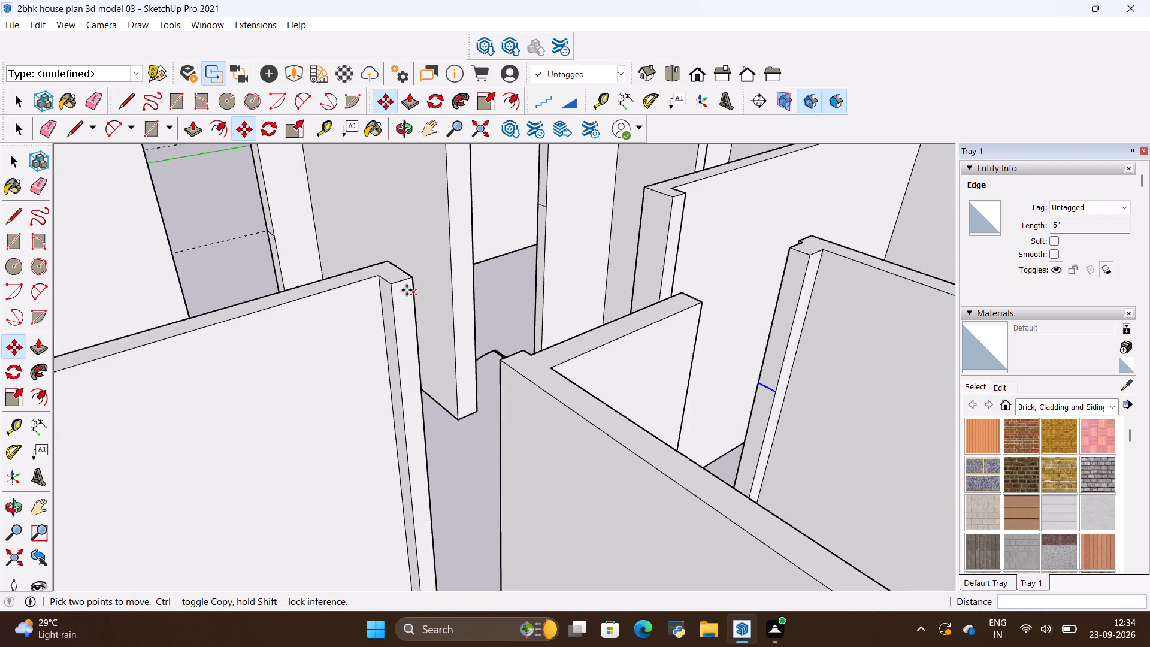
pyautogui.press('space')
pyautogui.scroll(4, 397, 287)
pyautogui.click(403, 273)
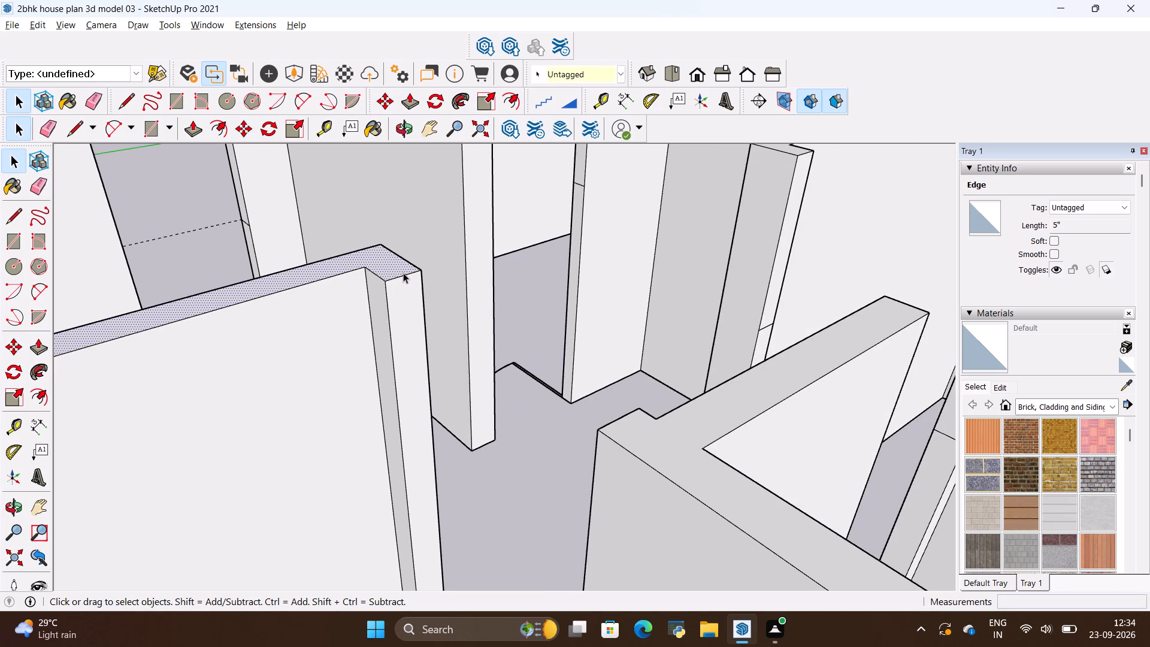
pyautogui.click(404, 274)
pyautogui.press('m')
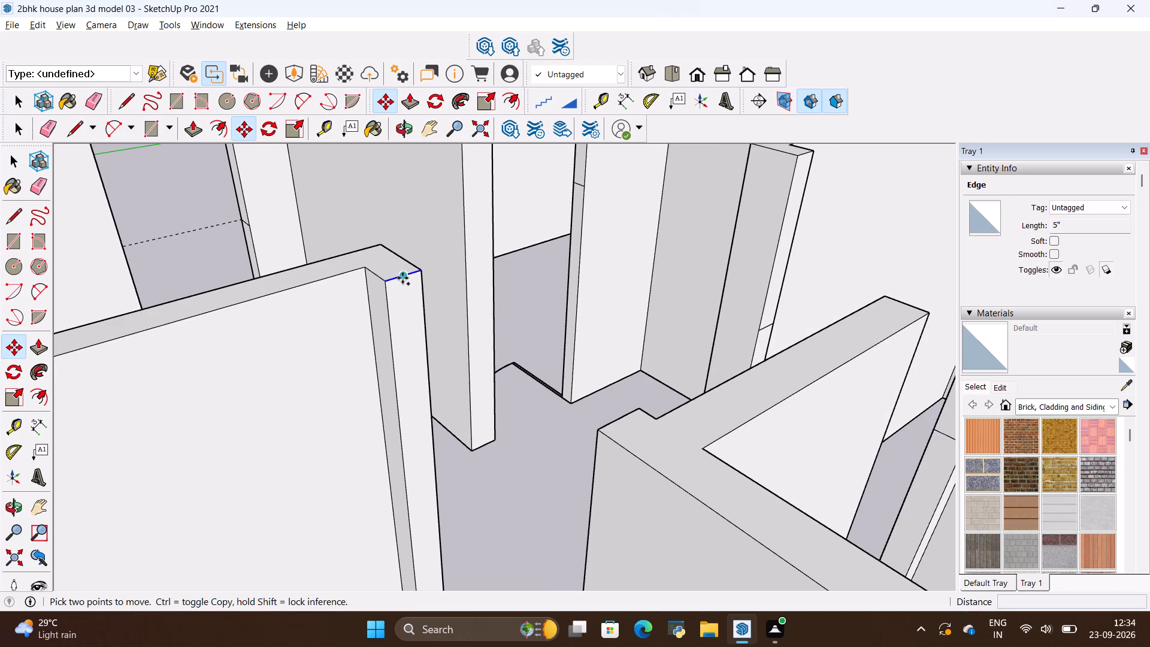
pyautogui.click(402, 278)
pyautogui.press('BackSpace')
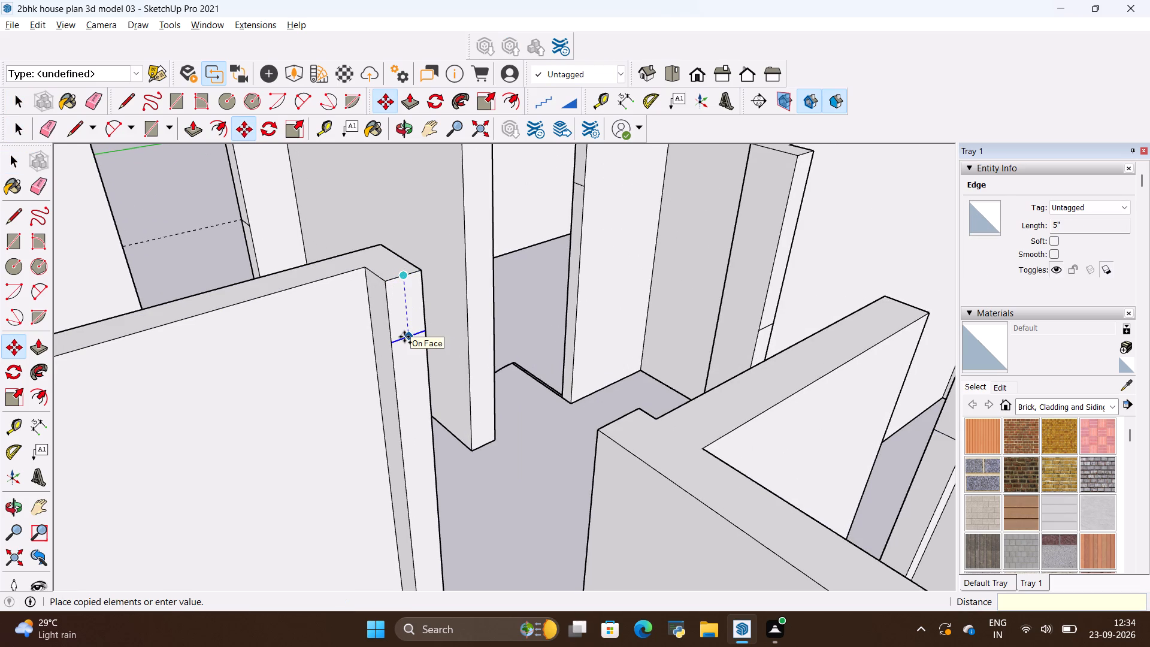
pyautogui.write("3'")
pyautogui.press('Return')
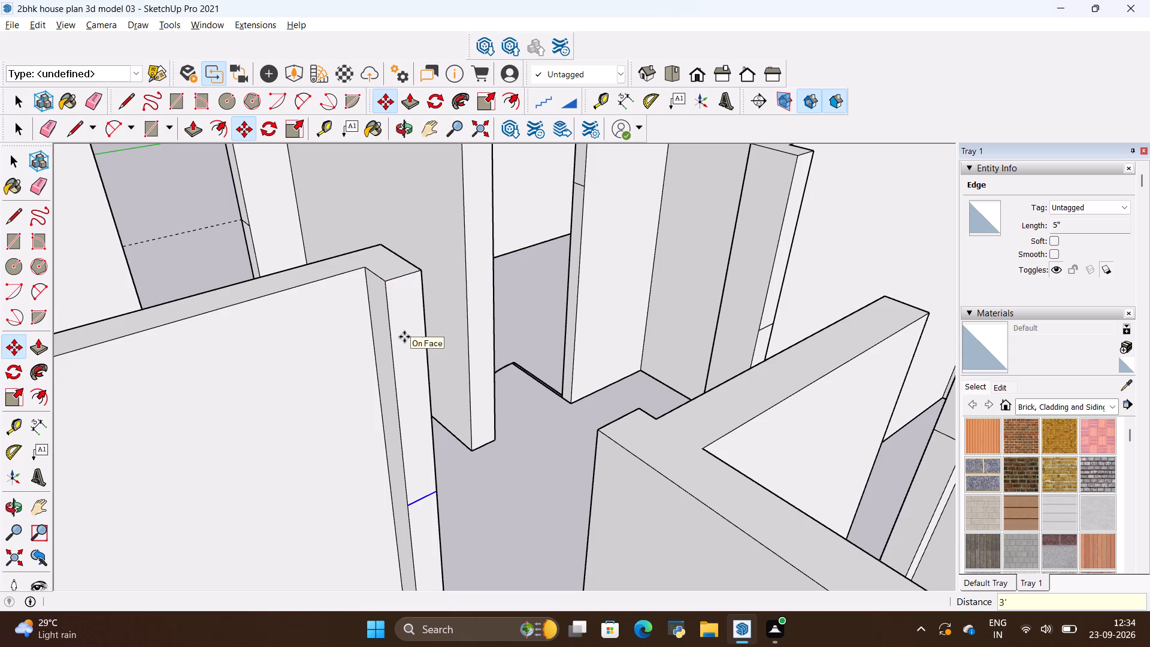
# Push/Pull the uppermost end face beside the front room's window opening 5' across to the opposite wall piece.
pyautogui.scroll(-10, 558, 339)
pyautogui.scroll(1, 368, 374)
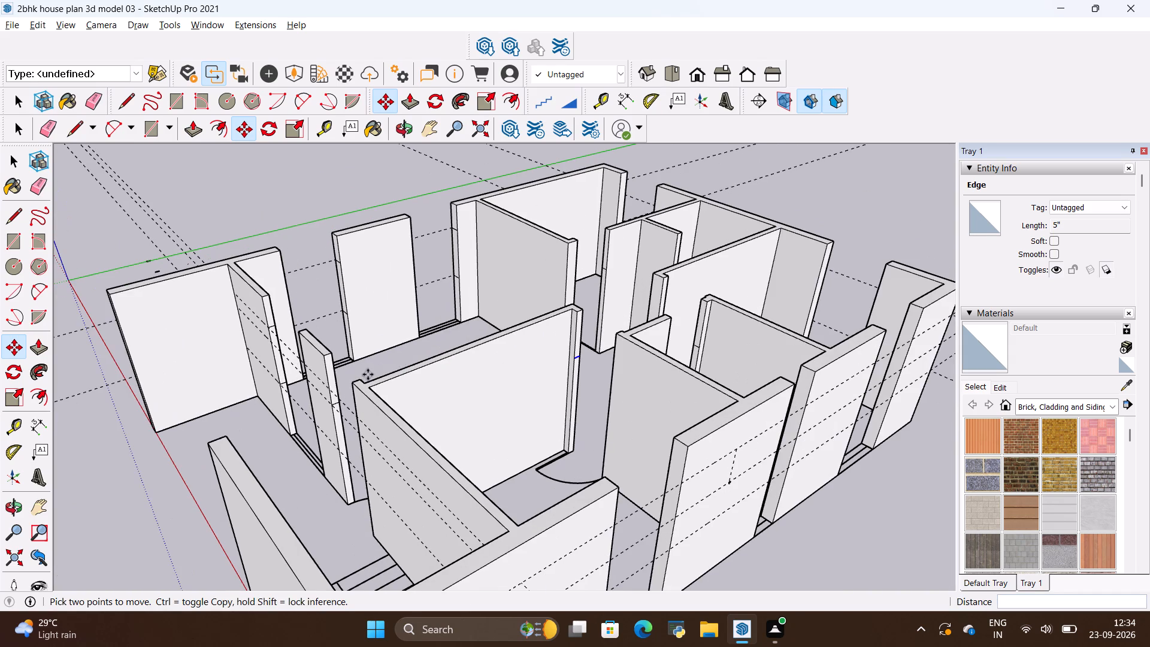
pyautogui.scroll(3, 387, 385)
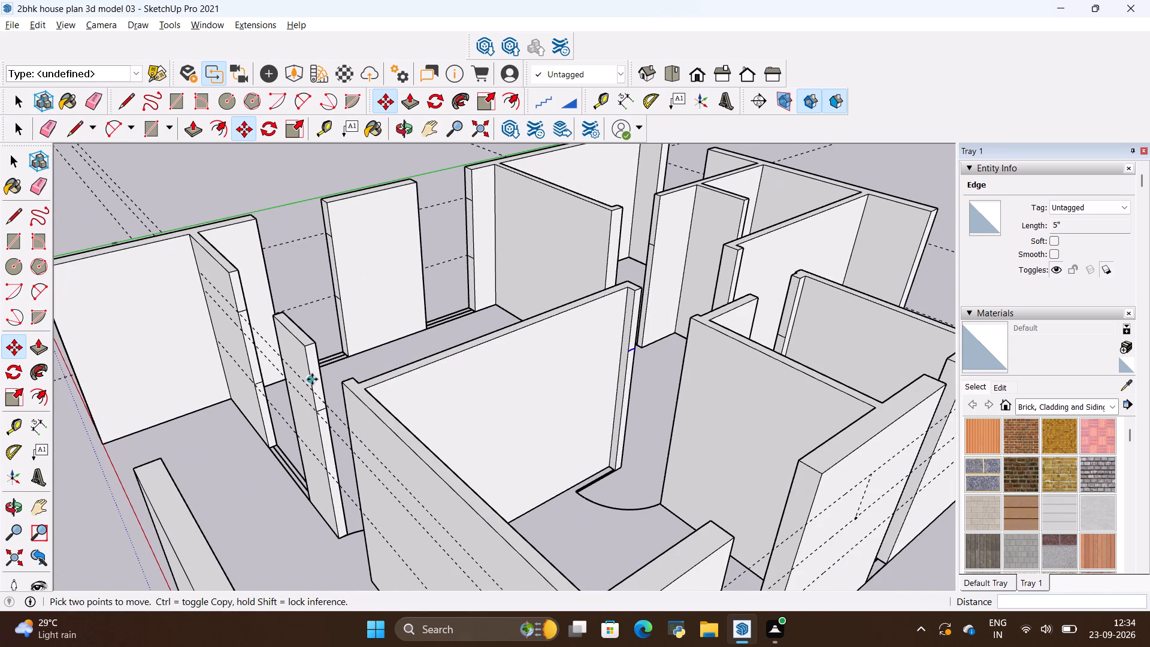
pyautogui.press('p')
pyautogui.scroll(5, 201, 310)
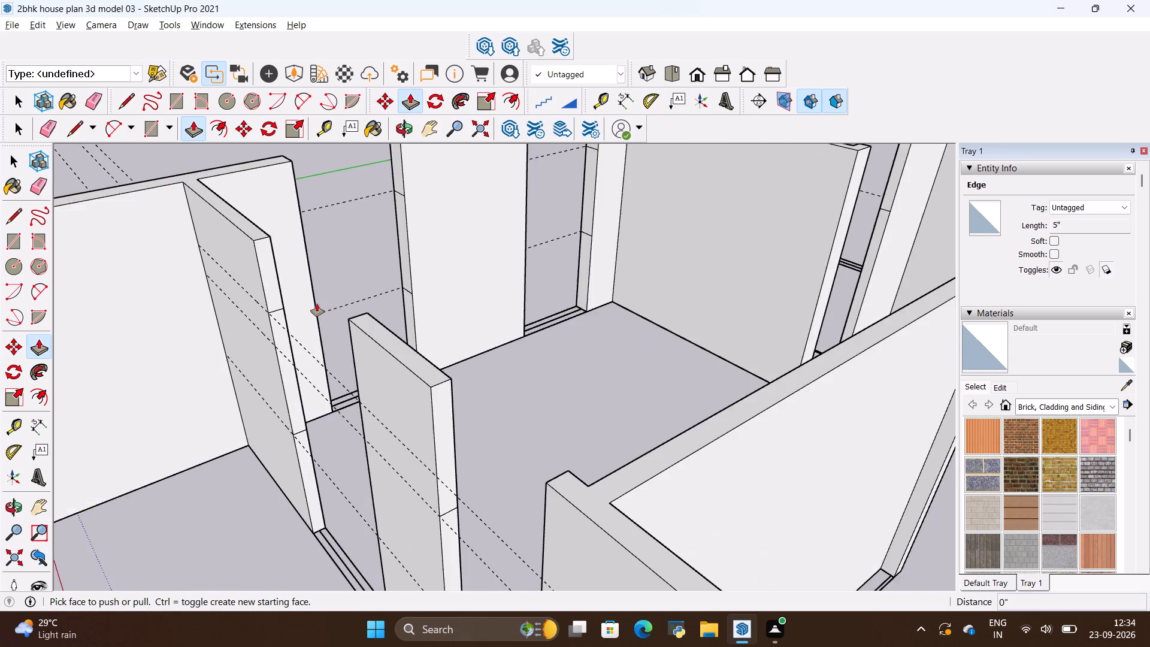
pyautogui.scroll(2, 317, 300)
pyautogui.click(253, 276)
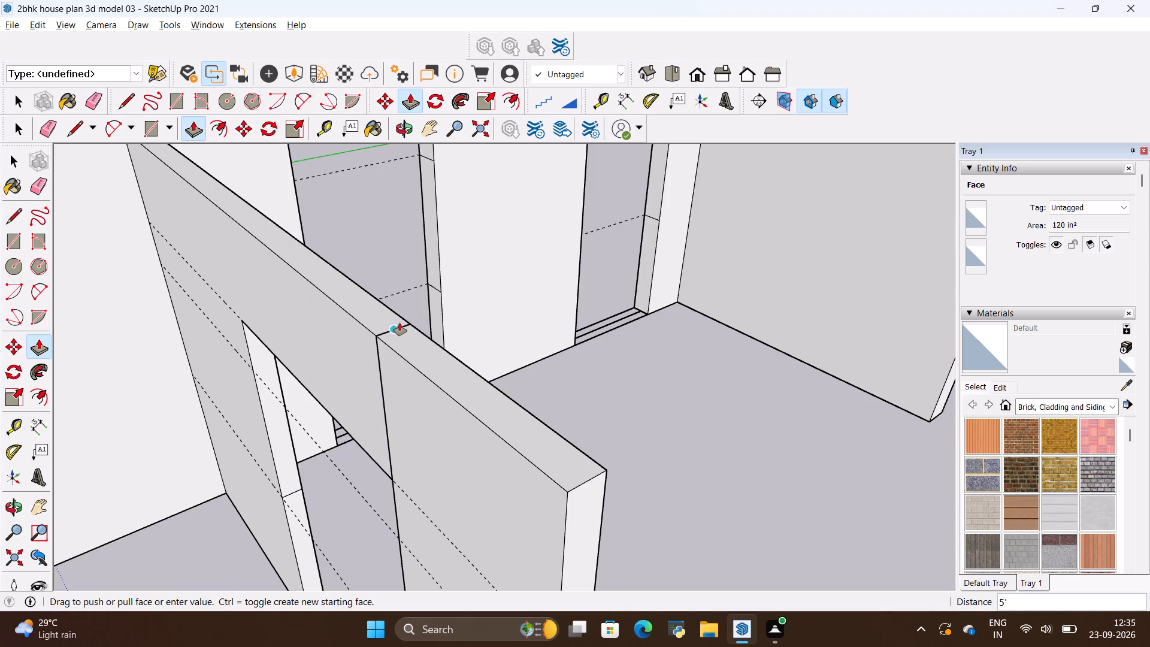
pyautogui.click(400, 323)
# Push/Pull the lowest end face beside the front room's window opening 5' across to the opposite wall piece.
pyautogui.scroll(-8, 290, 315)
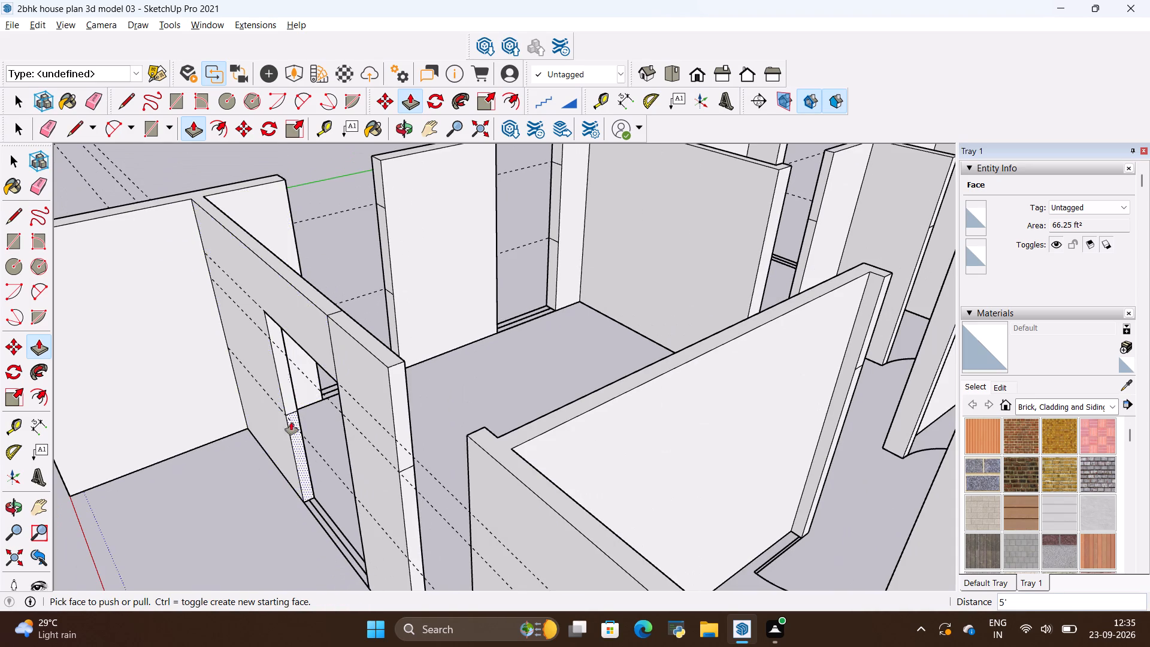
pyautogui.scroll(8, 282, 455)
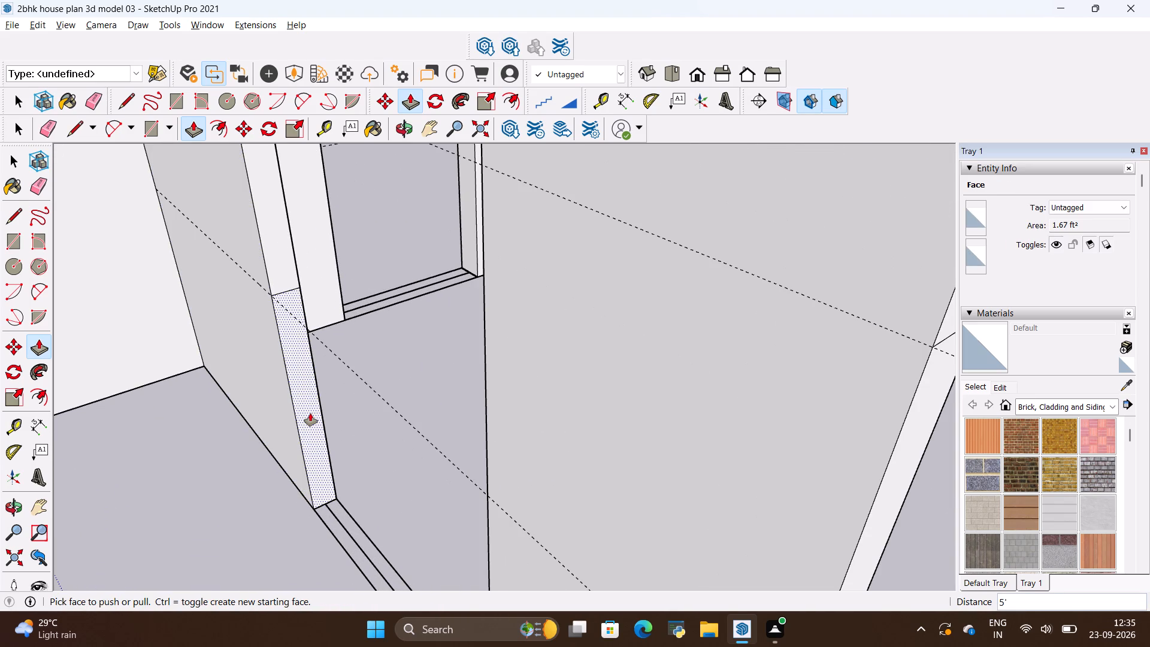
pyautogui.scroll(-6, 421, 309)
pyautogui.moveTo(348, 378); pyautogui.dragTo(443, 435, button='middle')
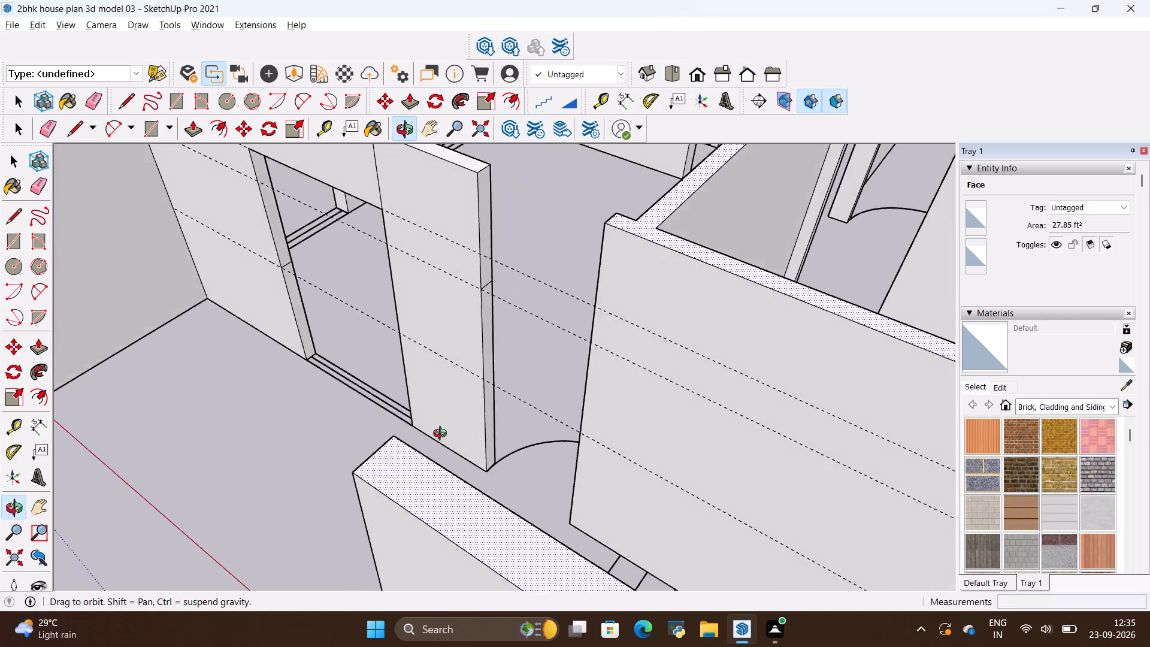
pyautogui.moveTo(443, 435); pyautogui.dragTo(464, 418, button='middle')
pyautogui.scroll(-4, 418, 314)
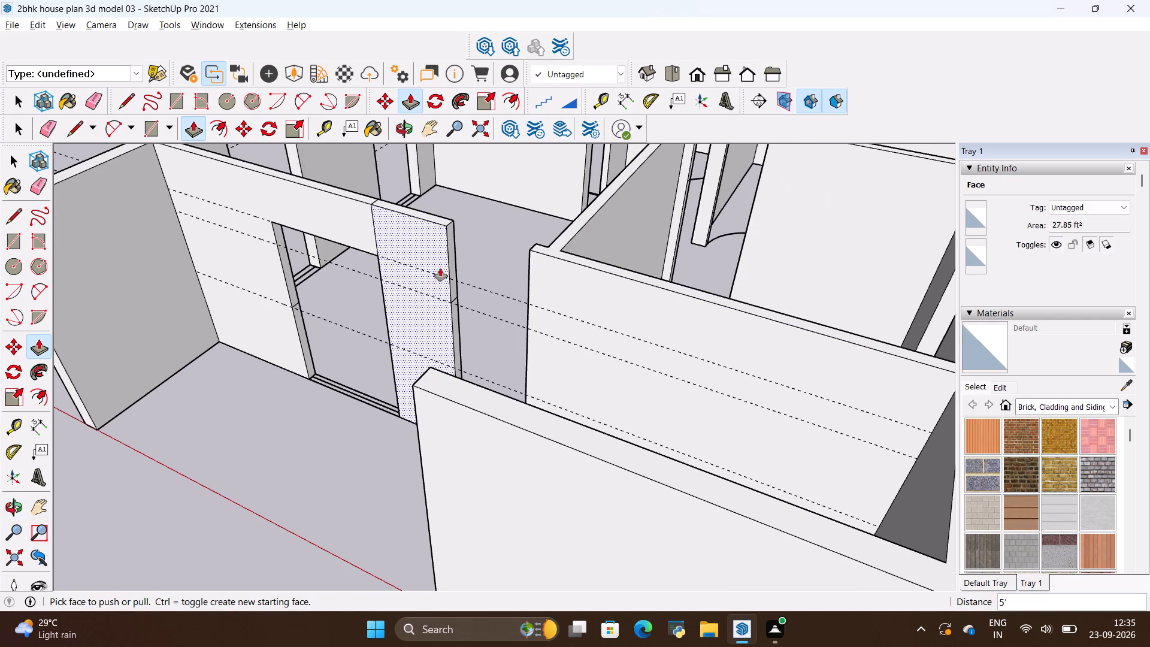
pyautogui.scroll(3, 307, 208)
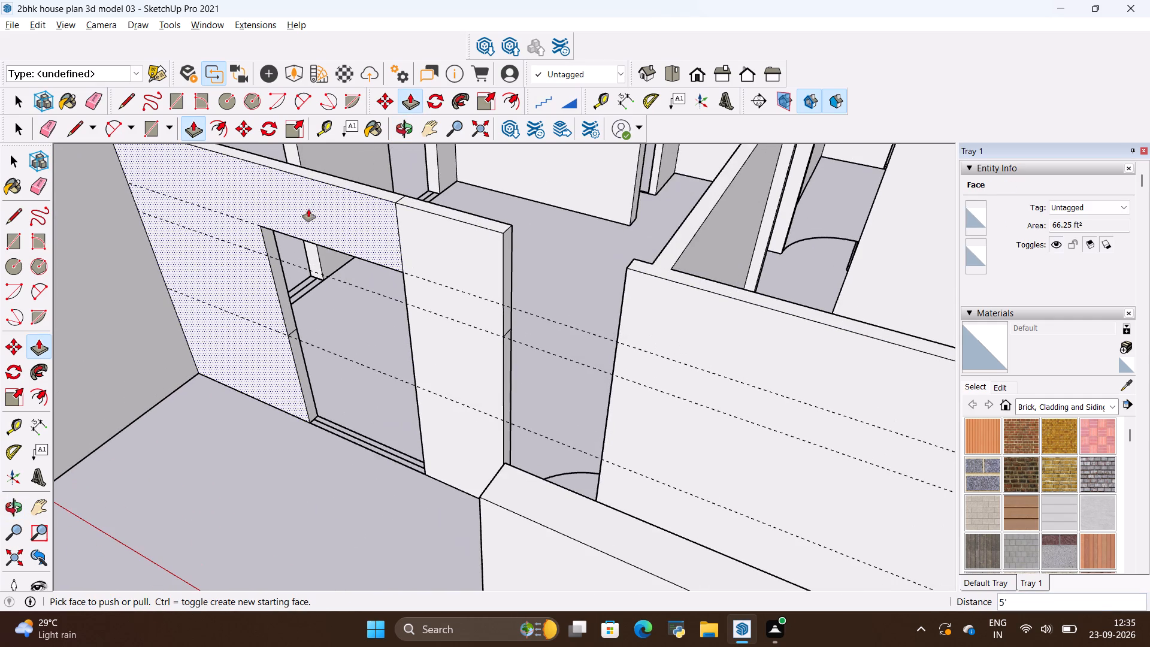
pyautogui.moveTo(413, 374); pyautogui.dragTo(331, 376, button='middle')
pyautogui.scroll(5, 297, 372)
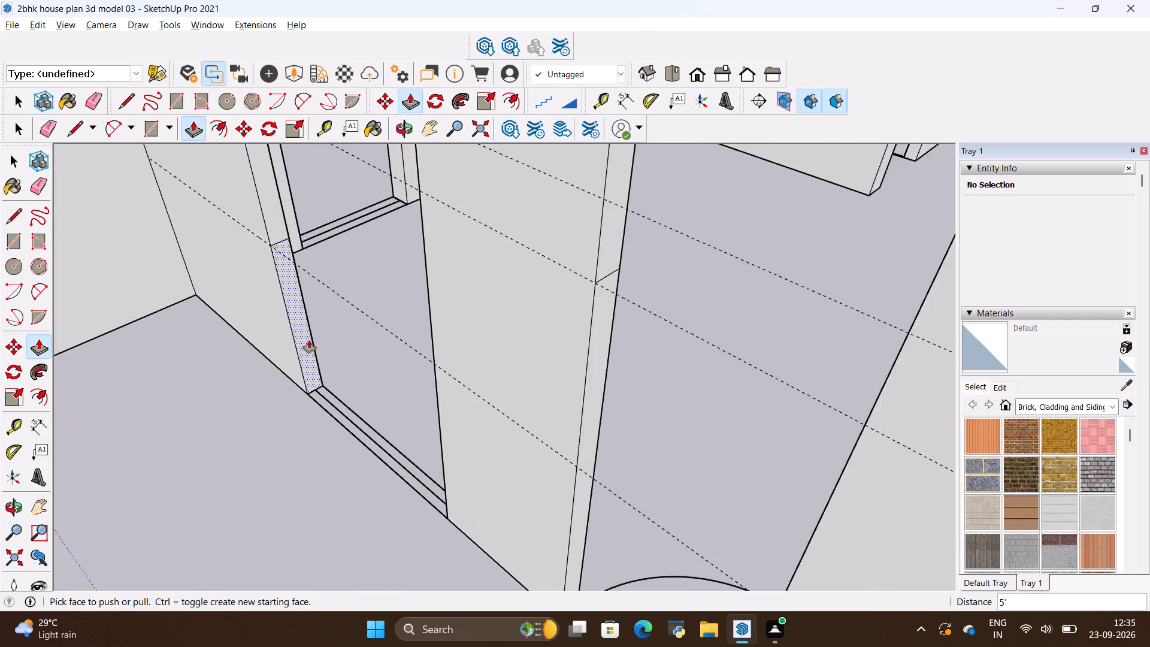
pyautogui.scroll(1, 309, 340)
pyautogui.click(301, 337)
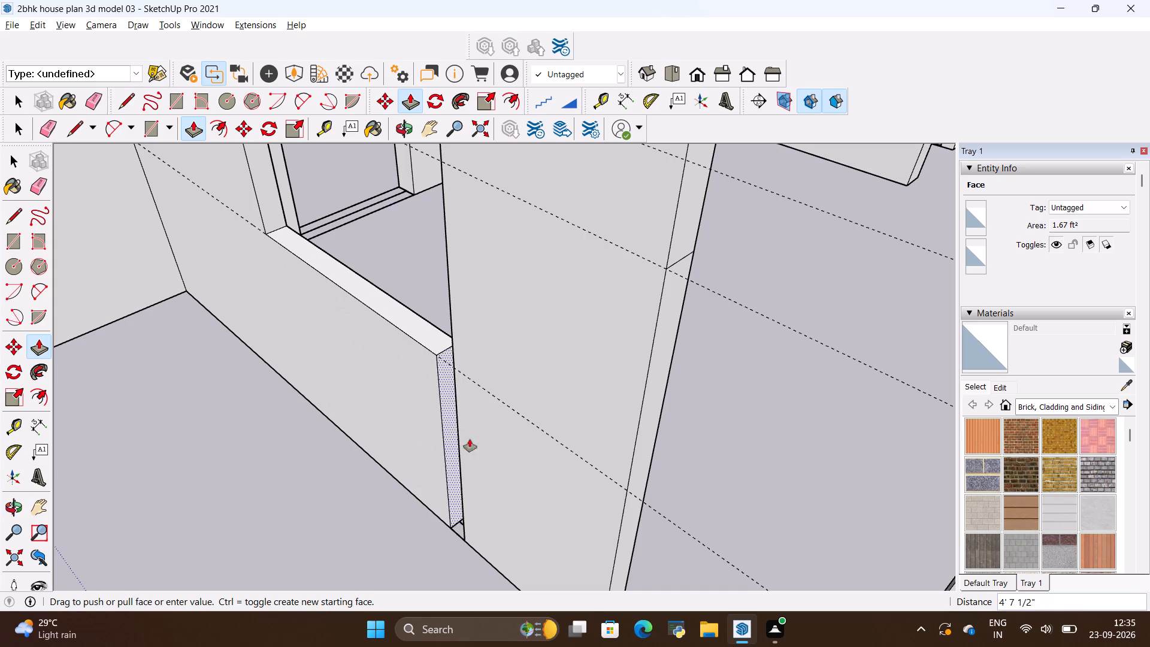
pyautogui.click(459, 447)
# Push/Pull the top and bottom end faces of the adjoining outer wall's first window opening about 4' across to the opposite wall piece.
pyautogui.scroll(-9, 248, 428)
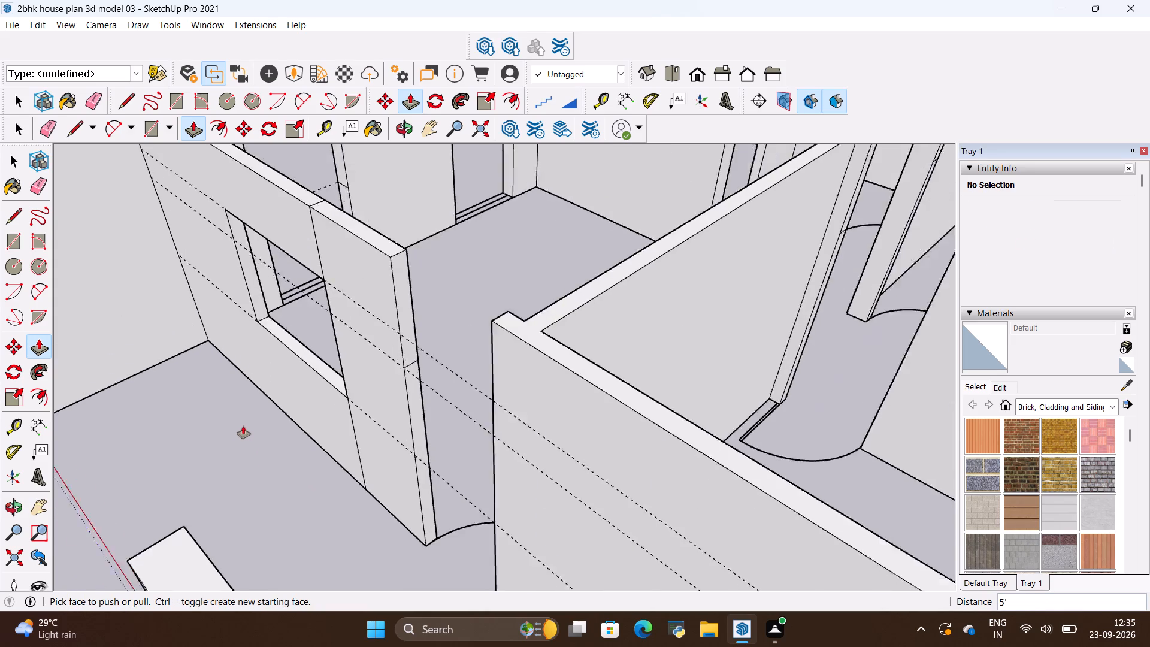
pyautogui.scroll(-2, 243, 426)
pyautogui.scroll(-6, 362, 419)
pyautogui.scroll(10, 321, 237)
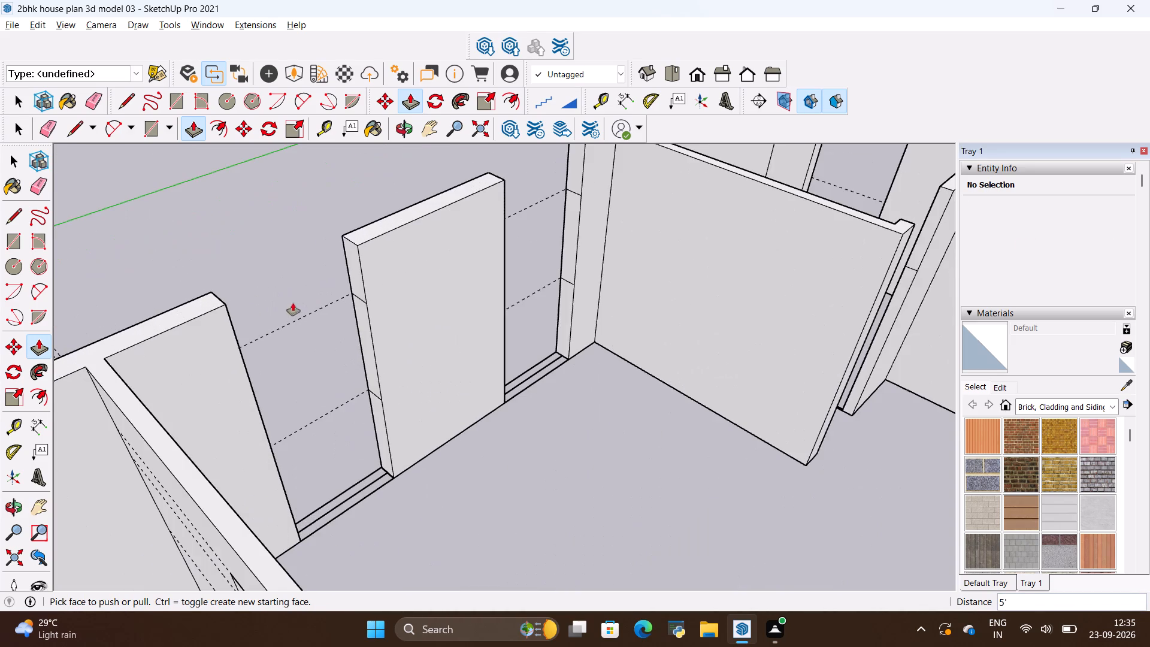
pyautogui.moveTo(333, 512); pyautogui.dragTo(371, 524, button='middle')
pyautogui.scroll(4, 371, 310)
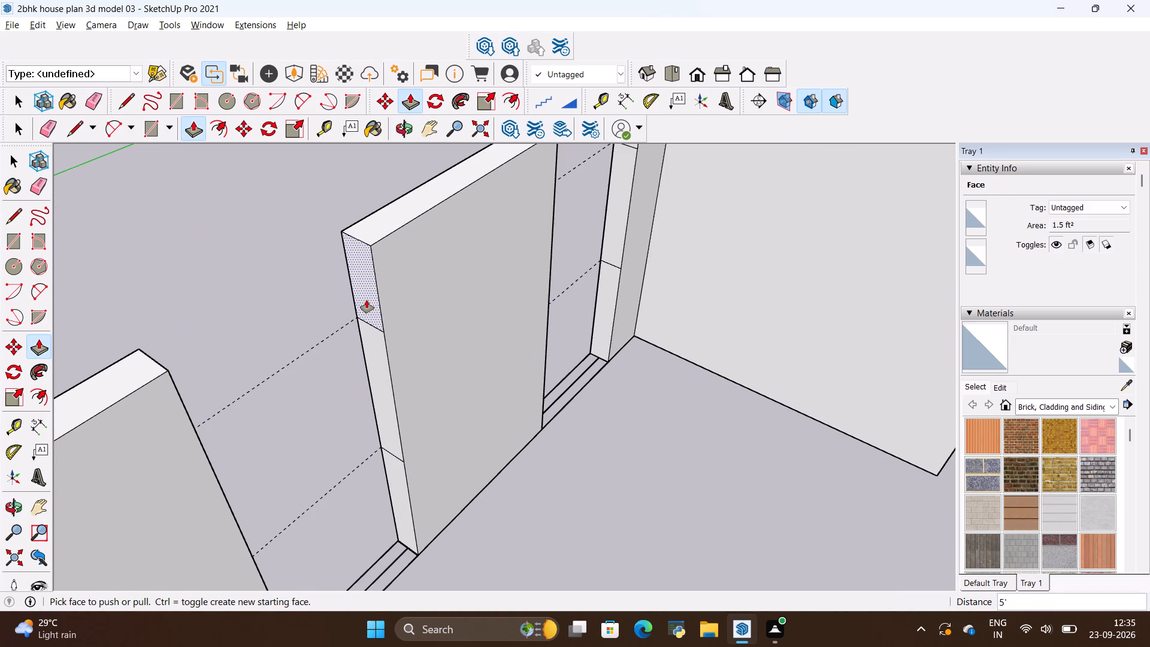
pyautogui.click(367, 300)
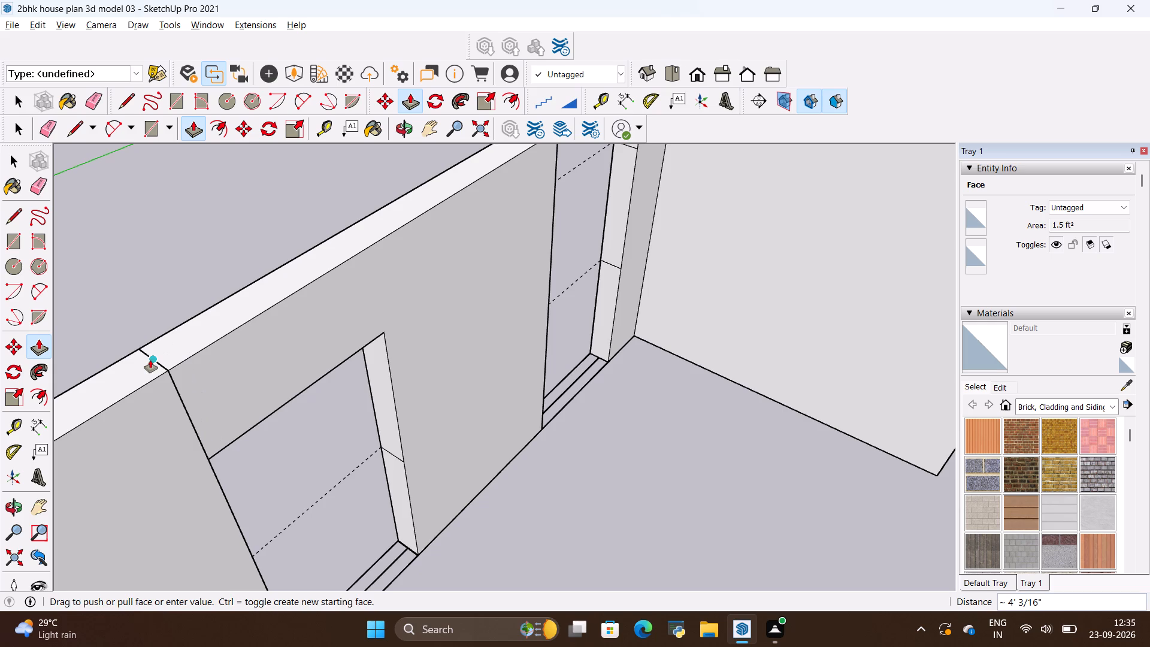
pyautogui.click(150, 360)
pyautogui.scroll(-4, 364, 433)
pyautogui.scroll(4, 370, 509)
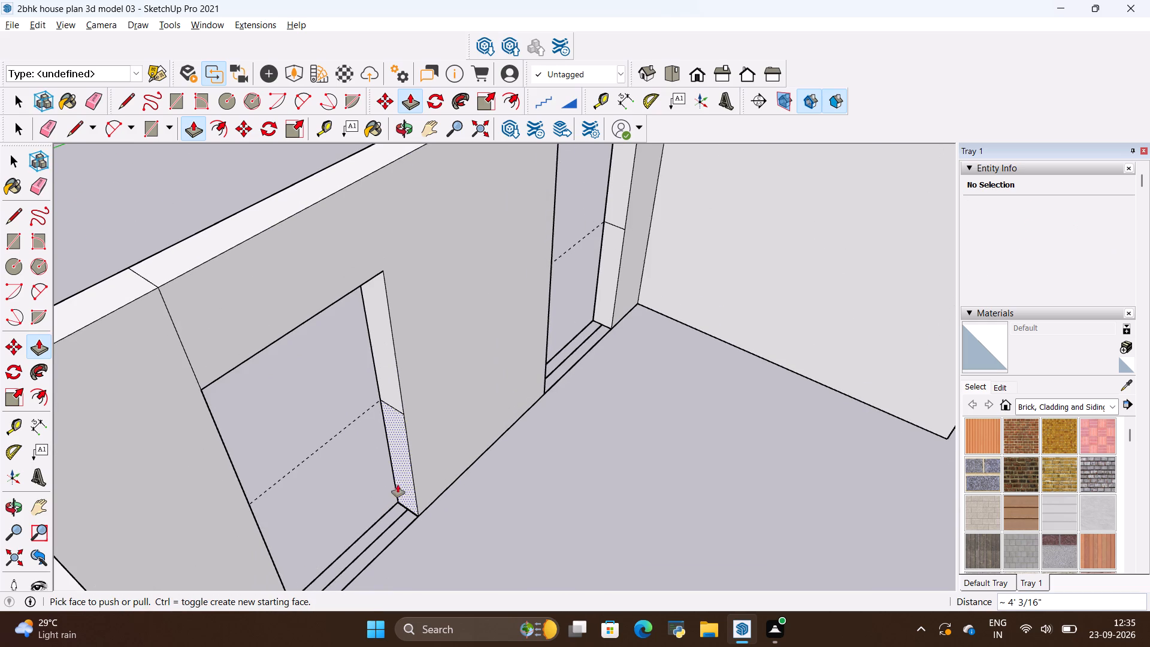
pyautogui.click(400, 466)
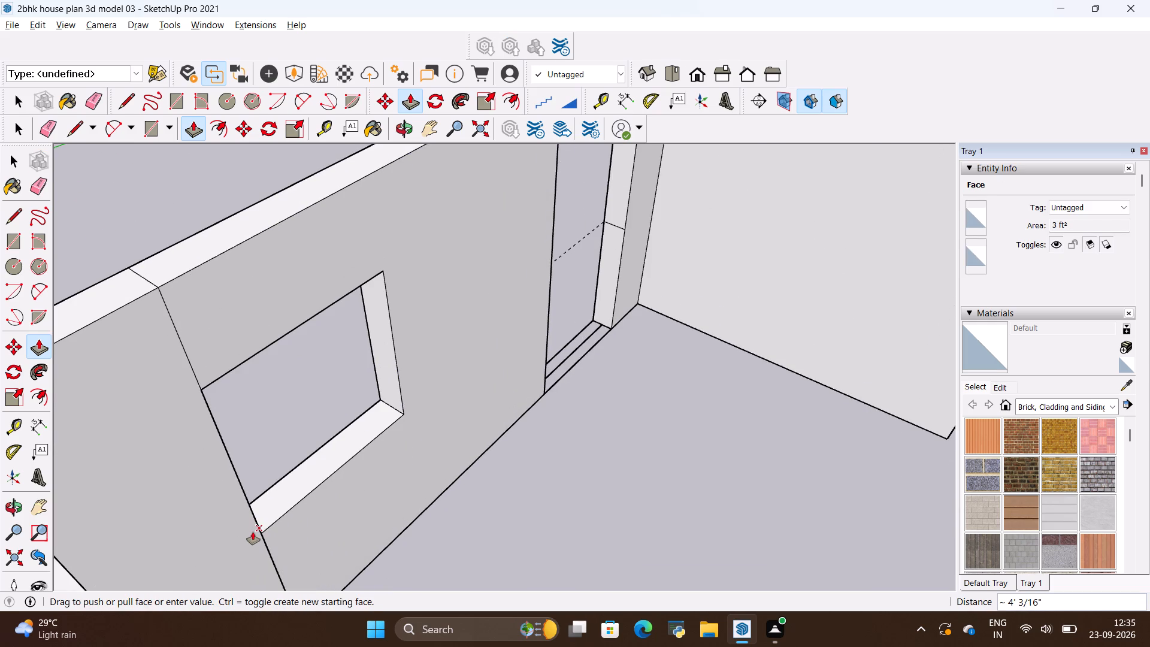
pyautogui.click(253, 532)
# Repeat the same Push/Pull distance on the top and bottom end faces of the second window opening along that outer wall.
pyautogui.scroll(-10, 668, 272)
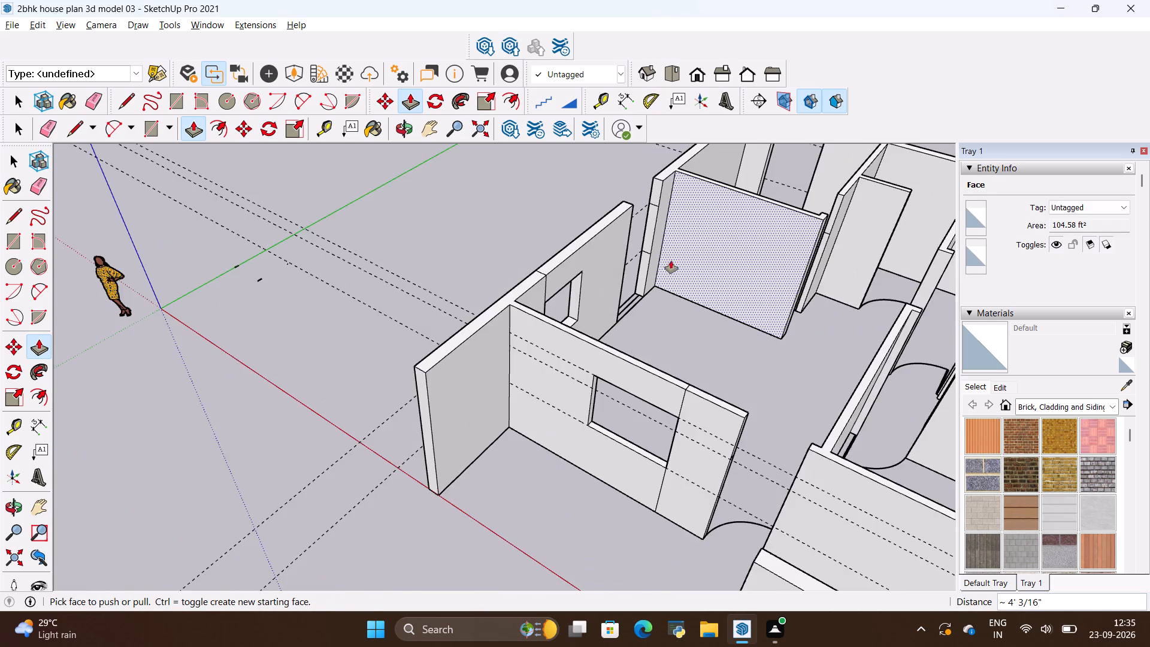
pyautogui.scroll(11, 649, 192)
pyautogui.doubleClick(662, 218)
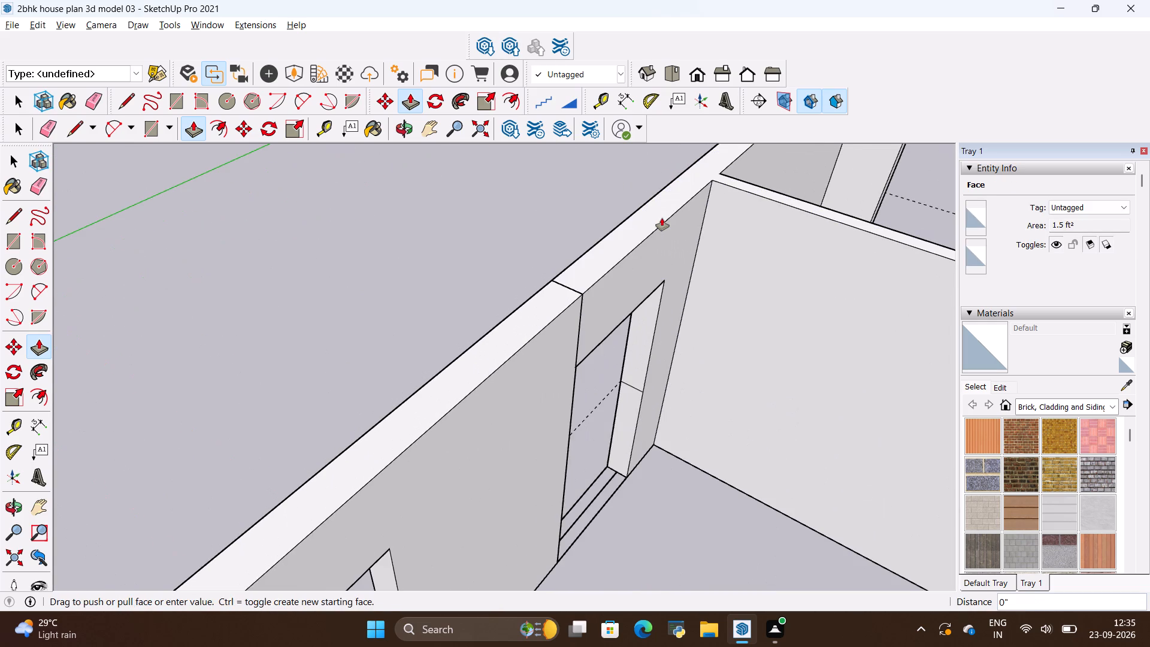
pyautogui.doubleClick(632, 410)
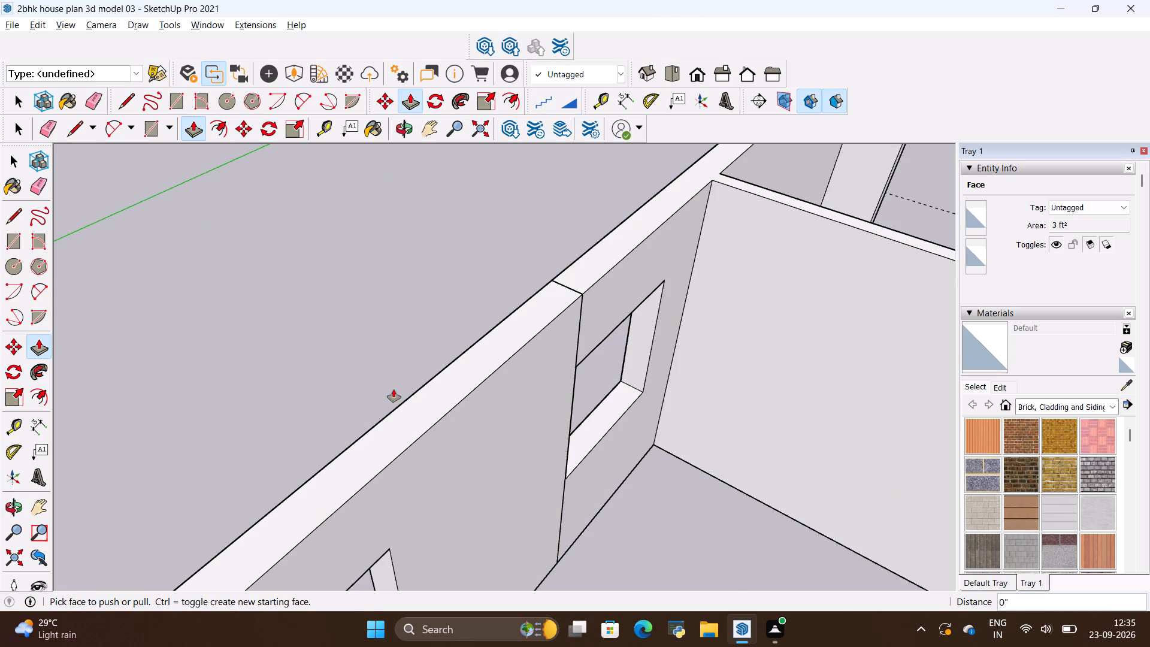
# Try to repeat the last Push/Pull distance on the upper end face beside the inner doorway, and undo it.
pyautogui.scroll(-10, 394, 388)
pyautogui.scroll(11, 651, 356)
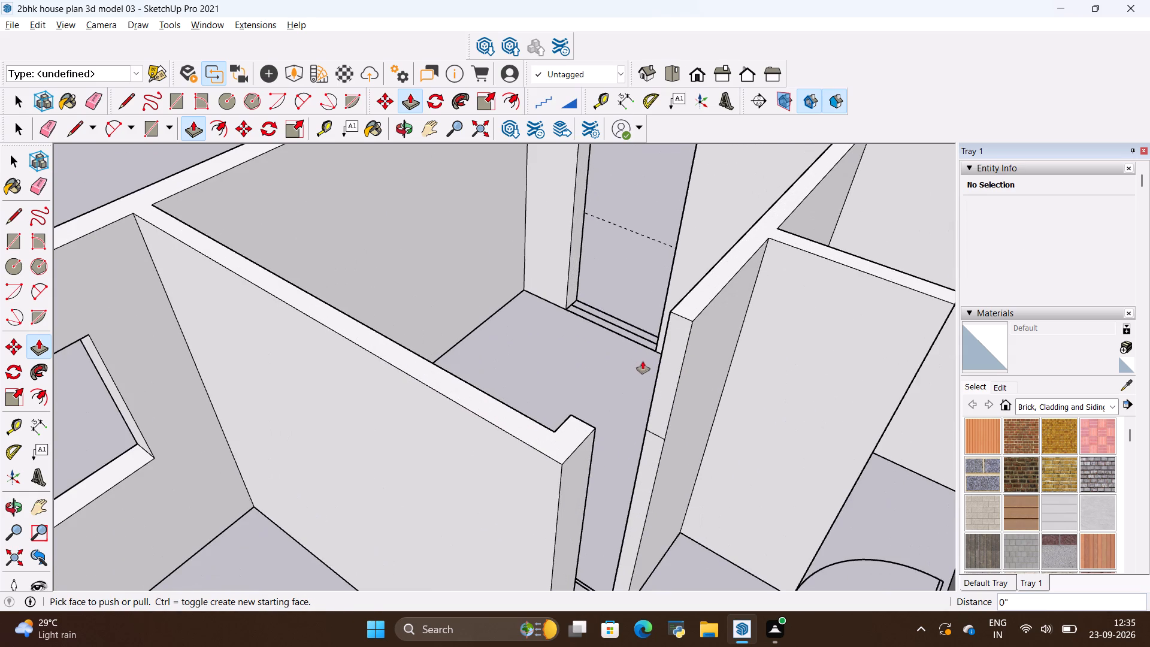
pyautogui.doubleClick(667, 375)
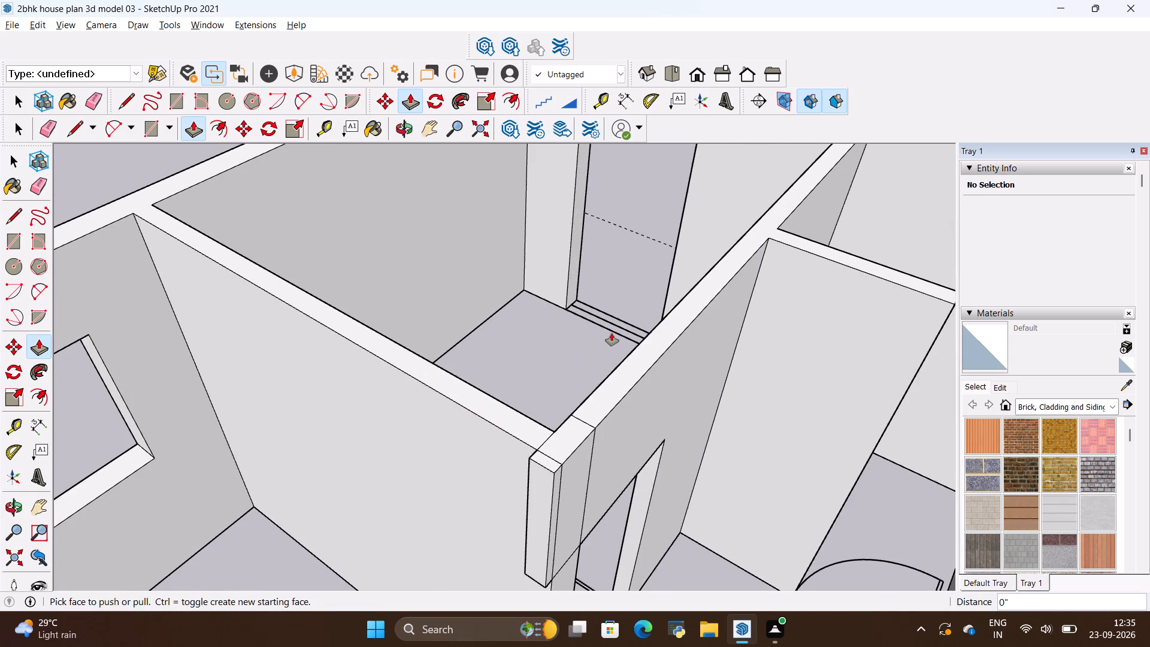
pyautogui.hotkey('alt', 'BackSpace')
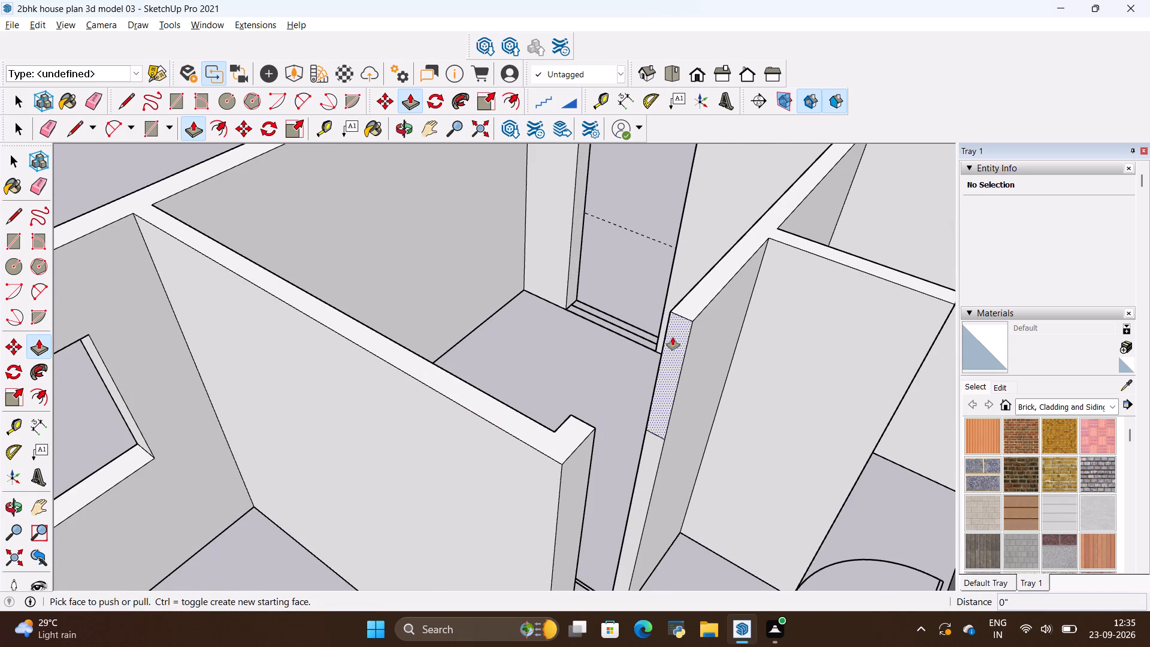
# Push/Pull the upper end face beside the inner doorway 3' across to the opposite wall end.
pyautogui.click(674, 334)
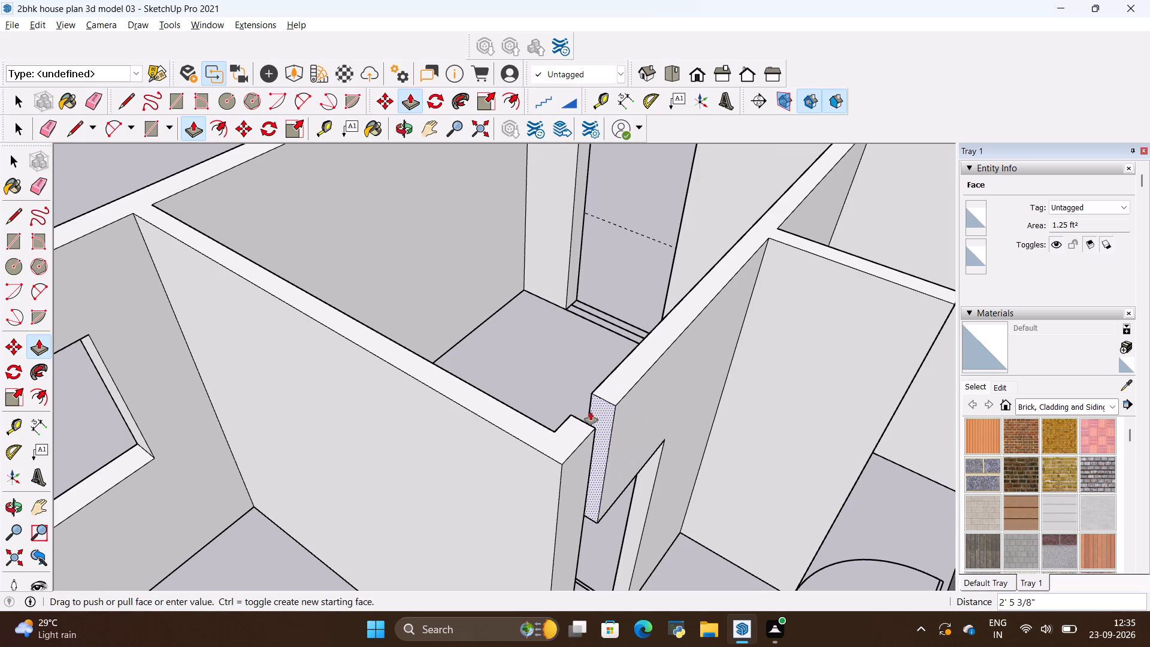
pyautogui.click(581, 418)
# Push/Pull the top and bottom end faces of the neighbouring room's outer window opening 4' across to close the wall above and below.
pyautogui.scroll(-5, 491, 401)
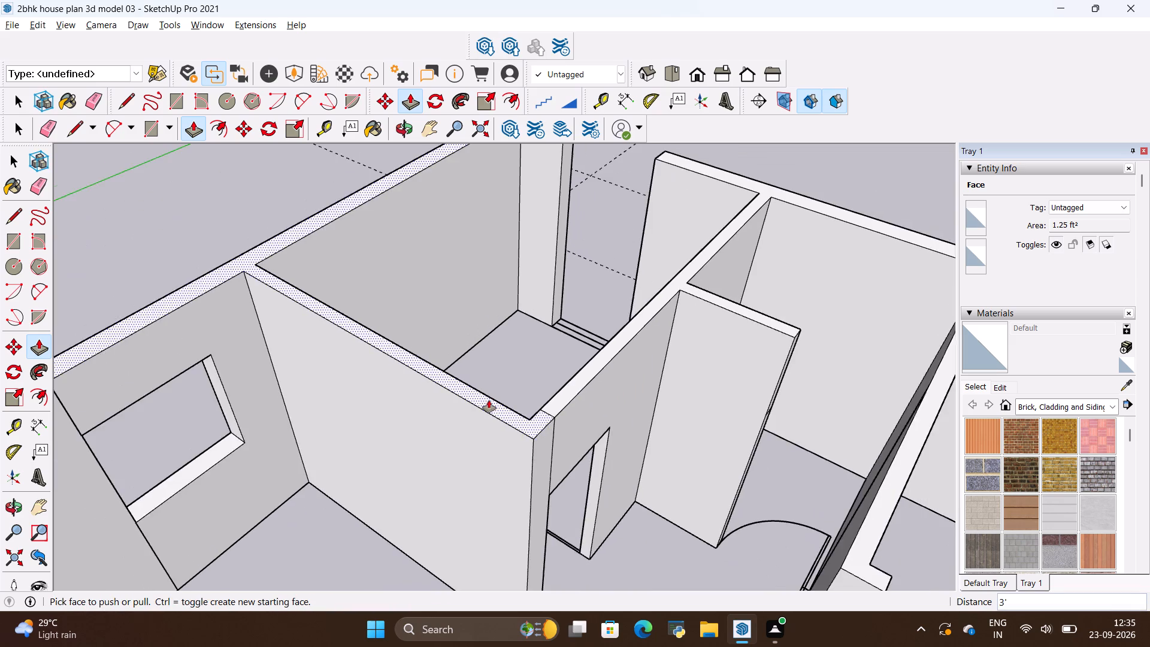
pyautogui.scroll(-6, 489, 400)
pyautogui.scroll(6, 543, 185)
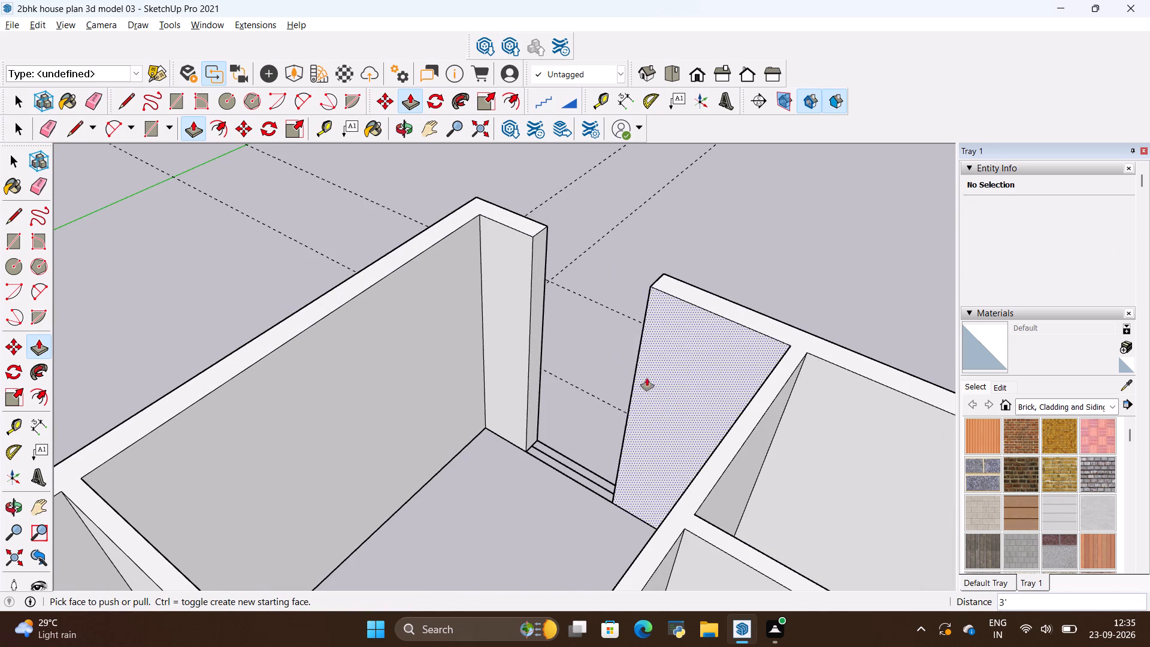
pyautogui.moveTo(663, 388); pyautogui.dragTo(737, 399, button='middle')
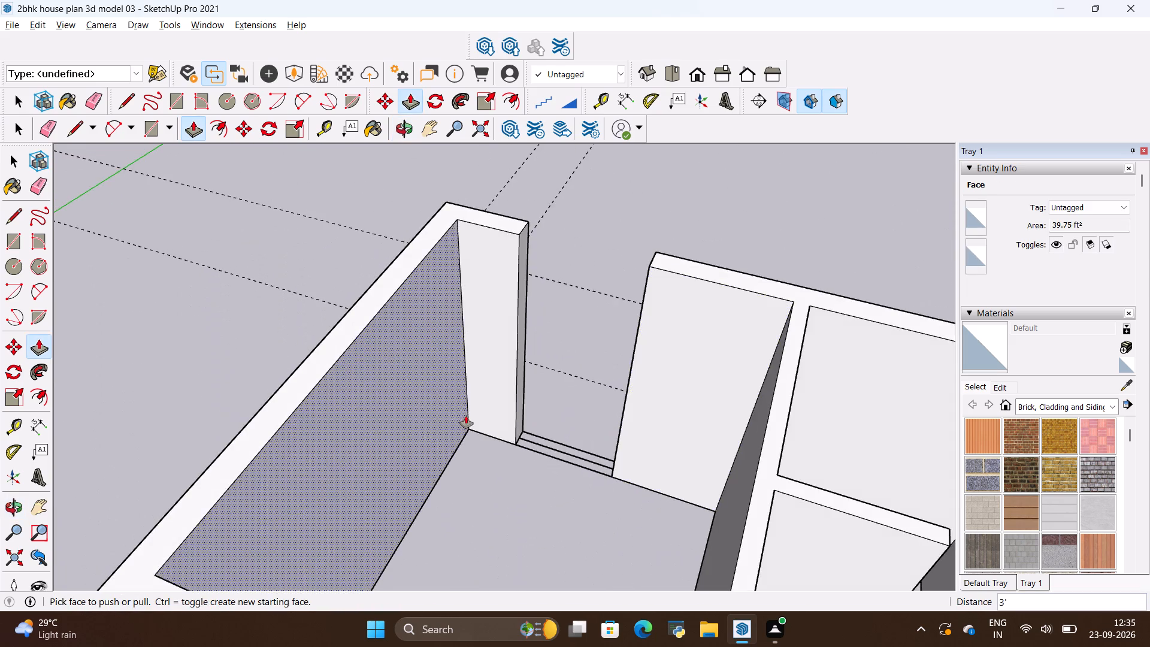
pyautogui.moveTo(466, 416); pyautogui.dragTo(668, 433, button='middle')
pyautogui.moveTo(341, 394); pyautogui.dragTo(535, 403, button='middle')
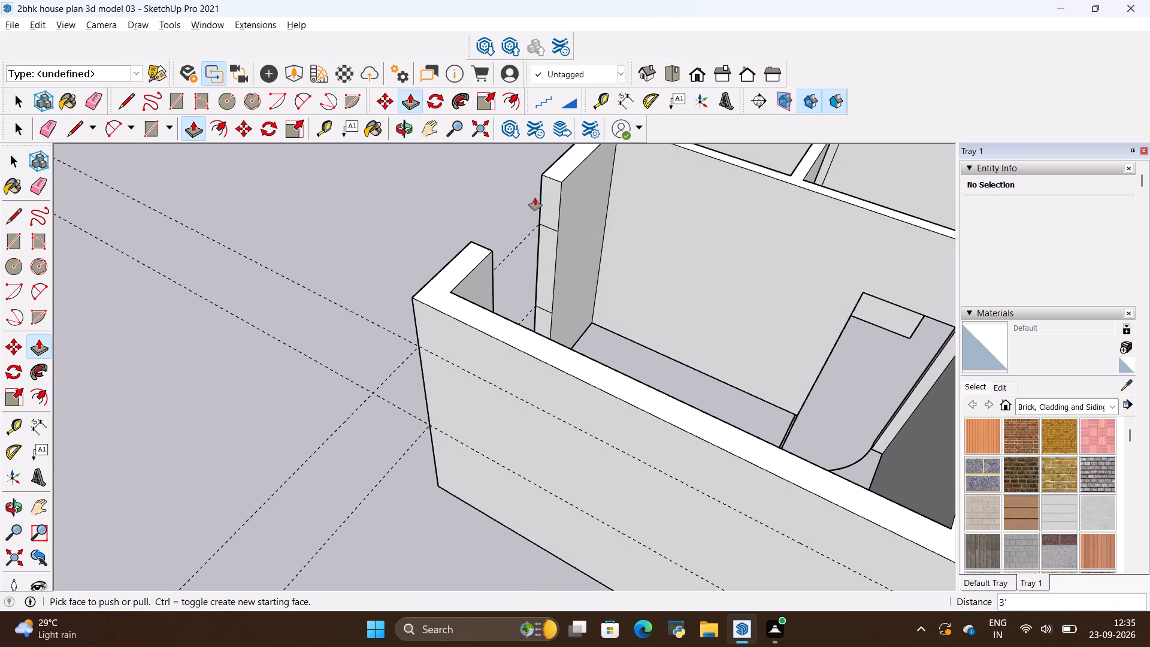
pyautogui.click(545, 205)
pyautogui.click(479, 243)
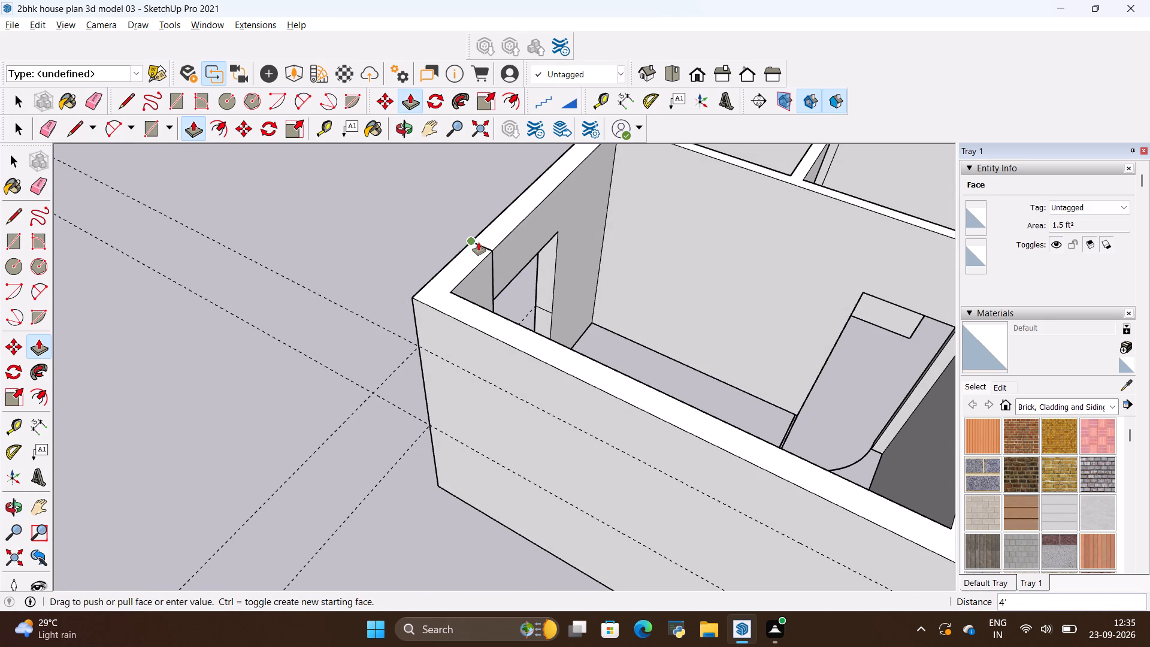
pyautogui.scroll(6, 556, 335)
pyautogui.doubleClick(535, 321)
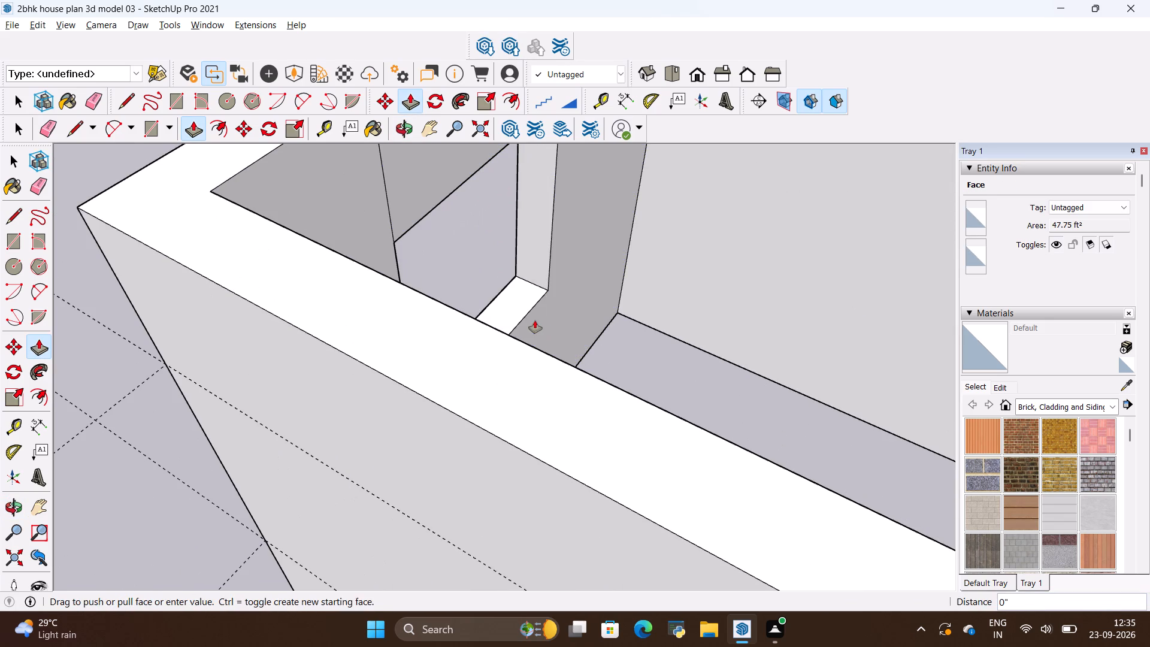
# Repeat the 4' Push/Pull on the top and bottom end faces of the window opening near the outer wall's far corner.
pyautogui.moveTo(608, 340); pyautogui.dragTo(336, 370, button='middle')
pyautogui.scroll(-15, 340, 346)
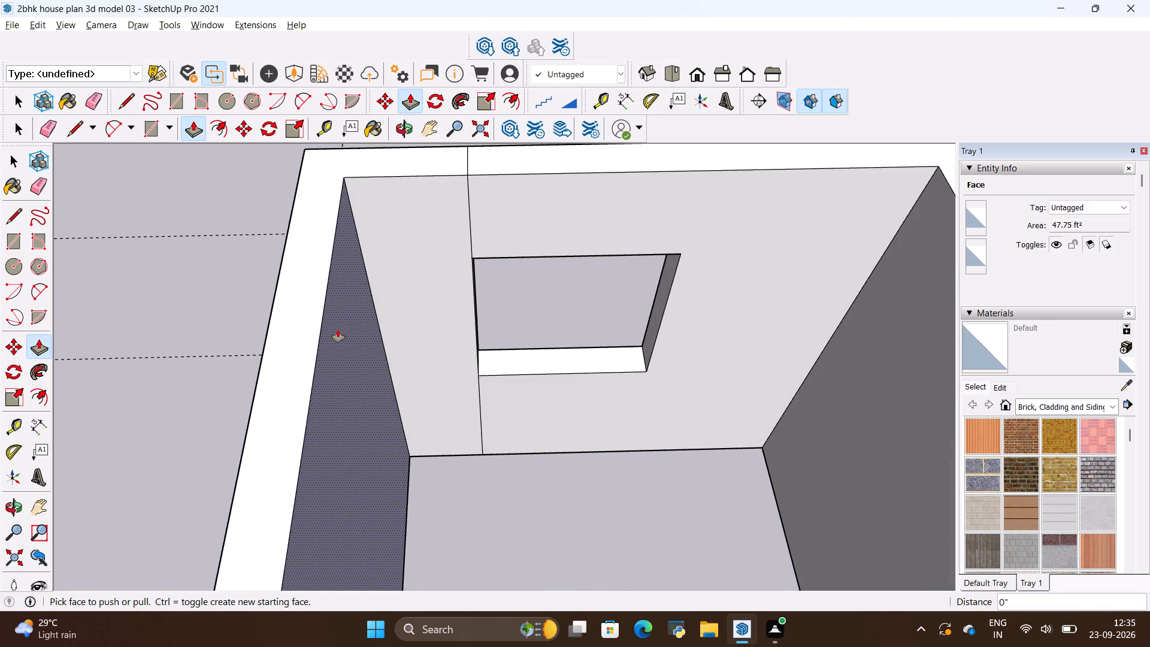
pyautogui.scroll(-8, 338, 329)
pyautogui.scroll(11, 643, 257)
pyautogui.moveTo(681, 384); pyautogui.dragTo(680, 384, button='middle')
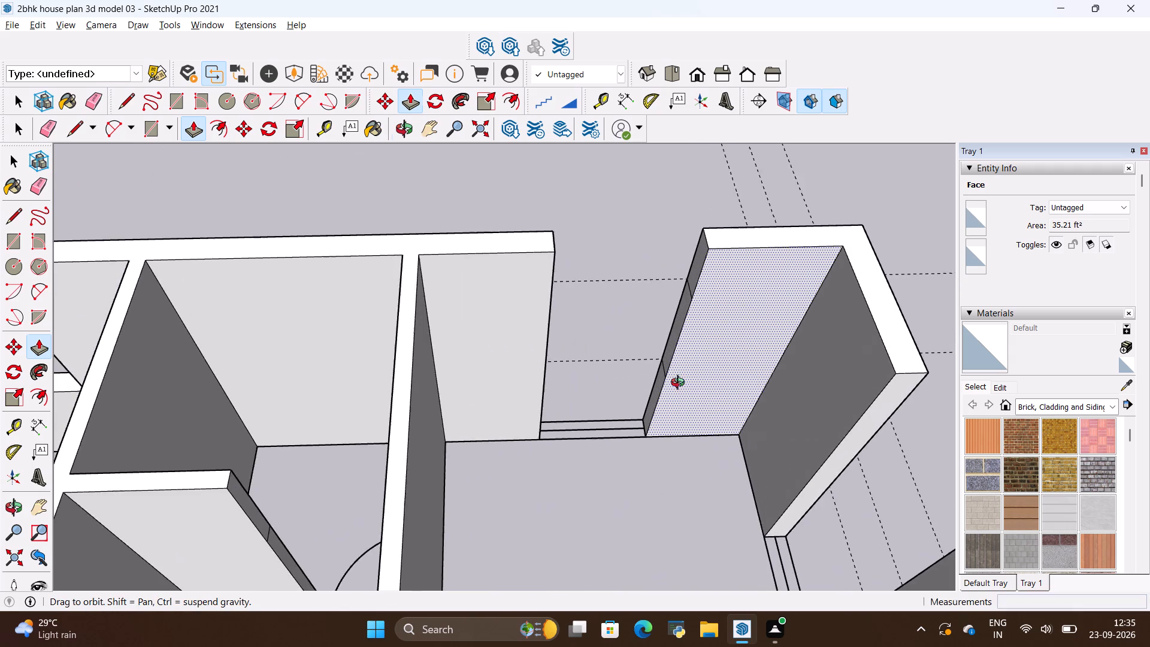
pyautogui.moveTo(680, 384); pyautogui.dragTo(782, 364, button='middle')
pyautogui.scroll(4, 616, 273)
pyautogui.doubleClick(668, 208)
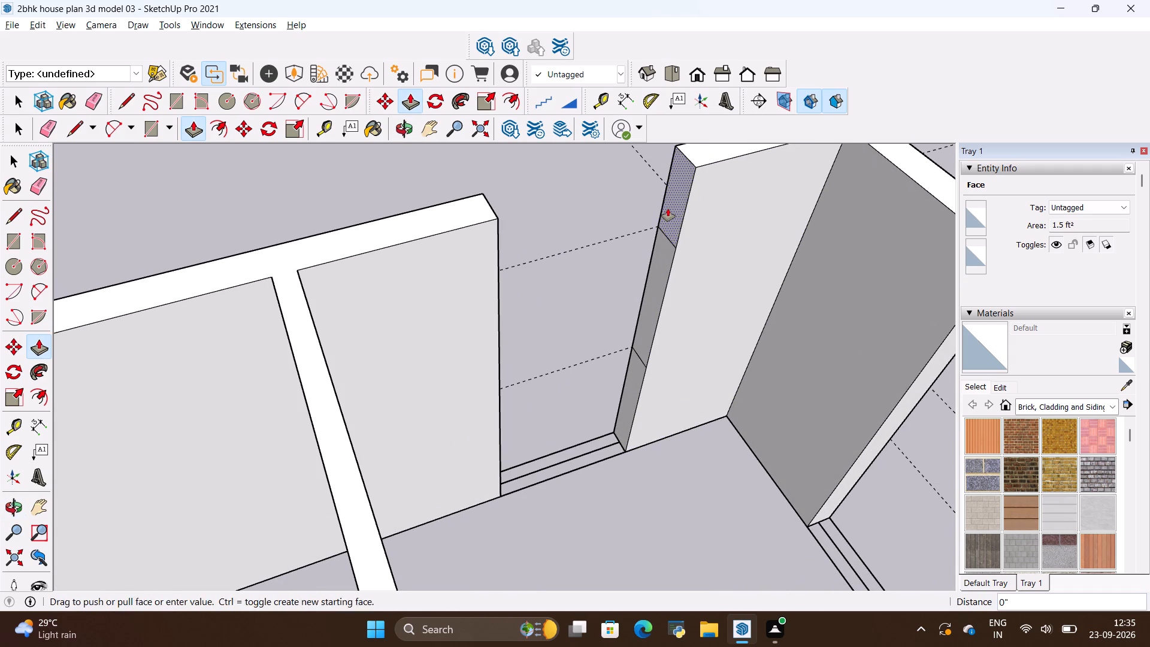
pyautogui.doubleClick(634, 377)
# Repeat the 4' Push/Pull on the top and bottom end faces of the corner room's other window opening, around the corner.
pyautogui.scroll(-10, 405, 362)
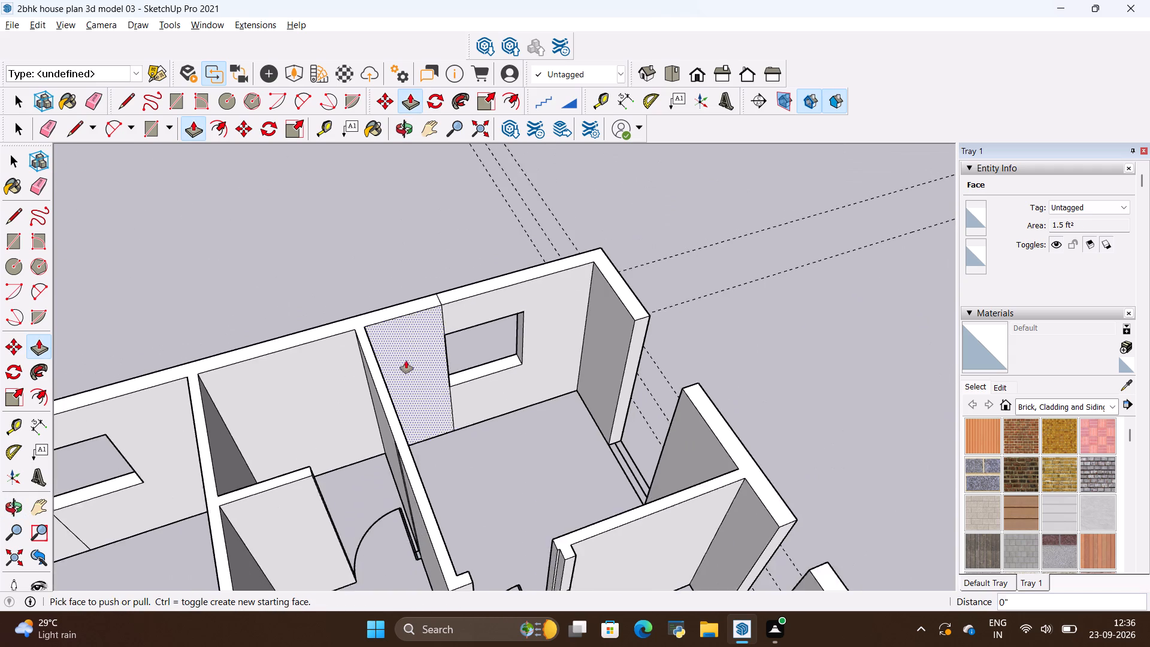
pyautogui.scroll(3, 618, 379)
pyautogui.moveTo(426, 472); pyautogui.dragTo(706, 474, button='middle')
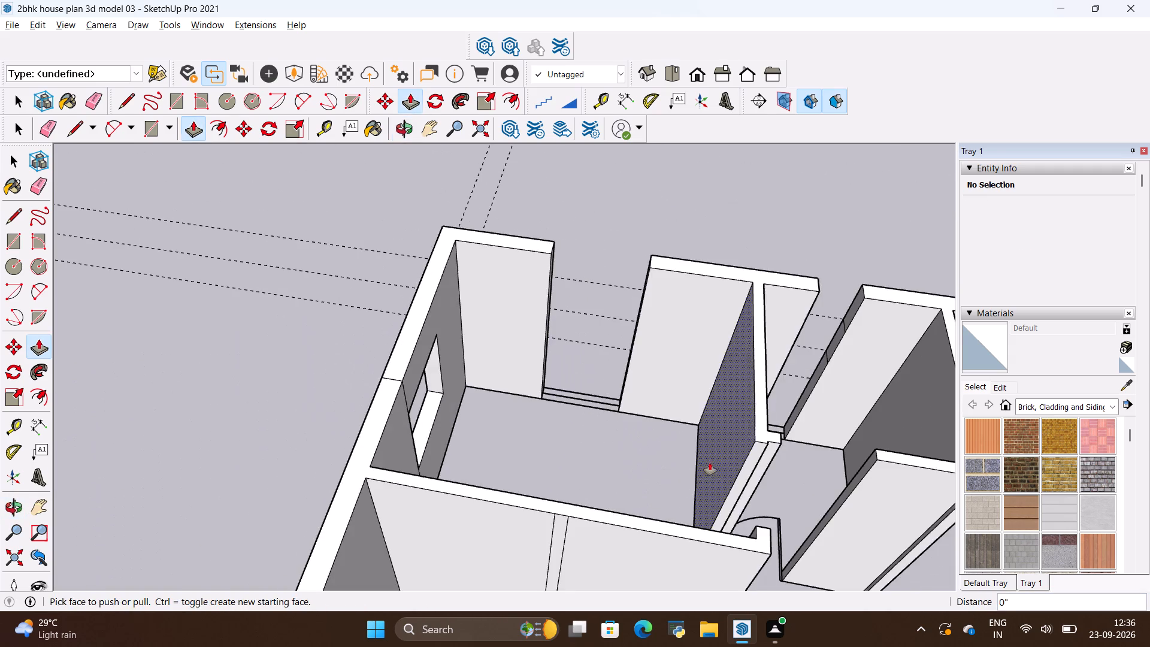
pyautogui.moveTo(373, 369); pyautogui.dragTo(568, 415, button='middle')
pyautogui.moveTo(353, 322); pyautogui.dragTo(459, 344, button='middle')
pyautogui.scroll(3, 500, 233)
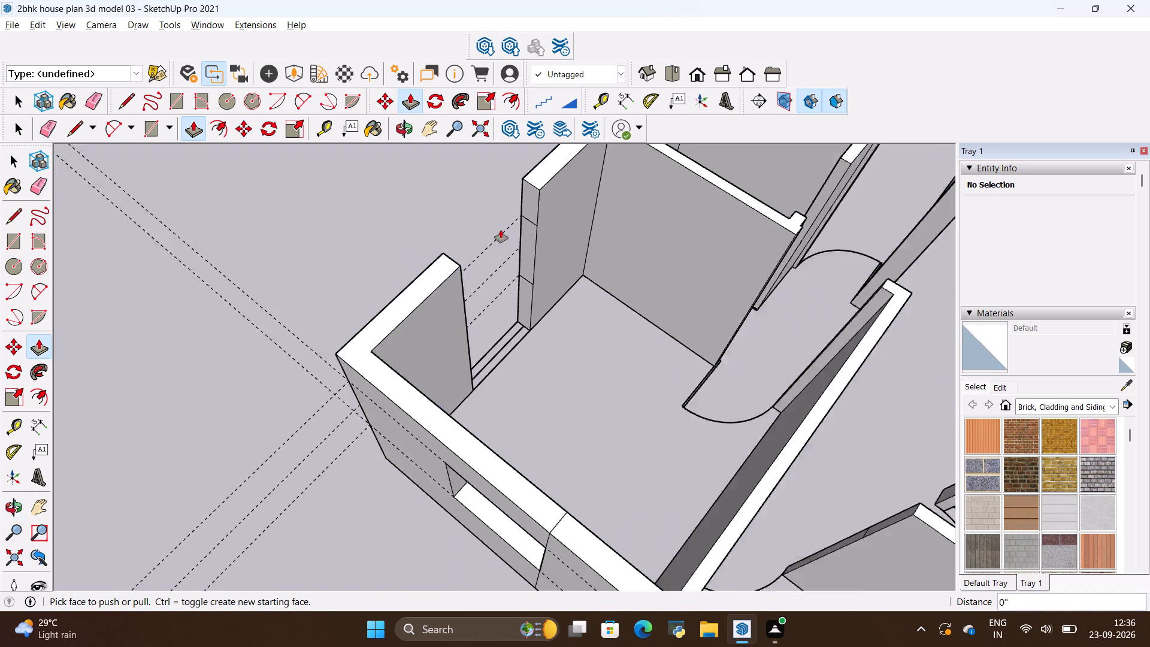
pyautogui.scroll(1, 501, 230)
pyautogui.scroll(-5, 546, 347)
pyautogui.moveTo(538, 386); pyautogui.dragTo(565, 289, button='middle')
pyautogui.scroll(4, 513, 257)
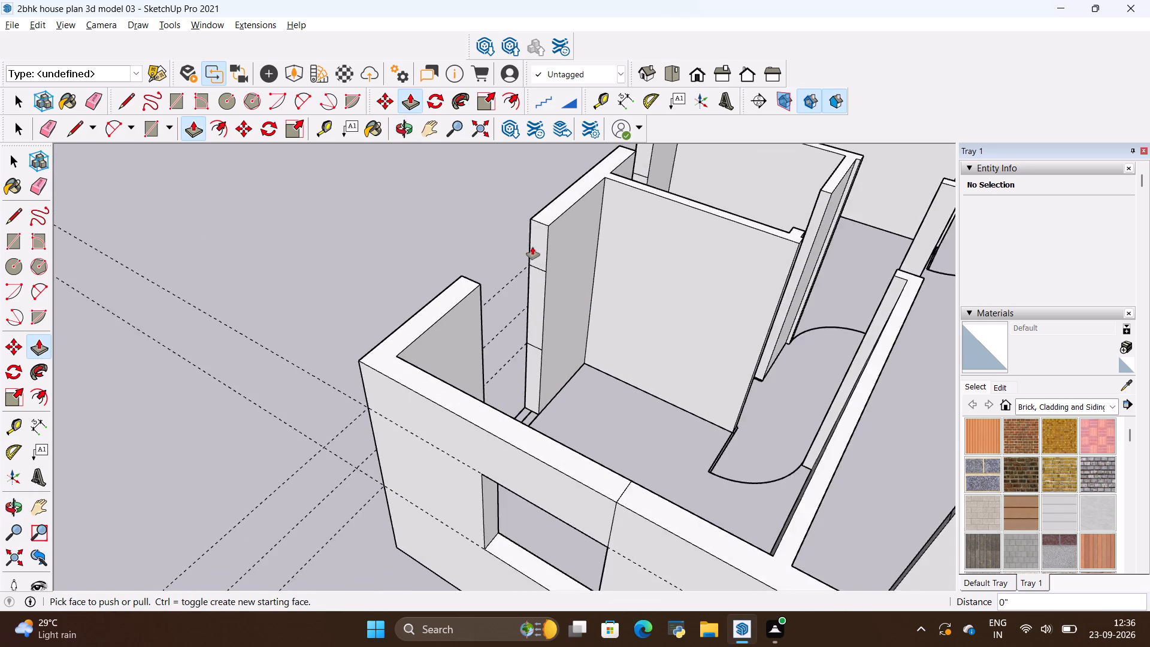
pyautogui.doubleClick(541, 243)
pyautogui.doubleClick(539, 373)
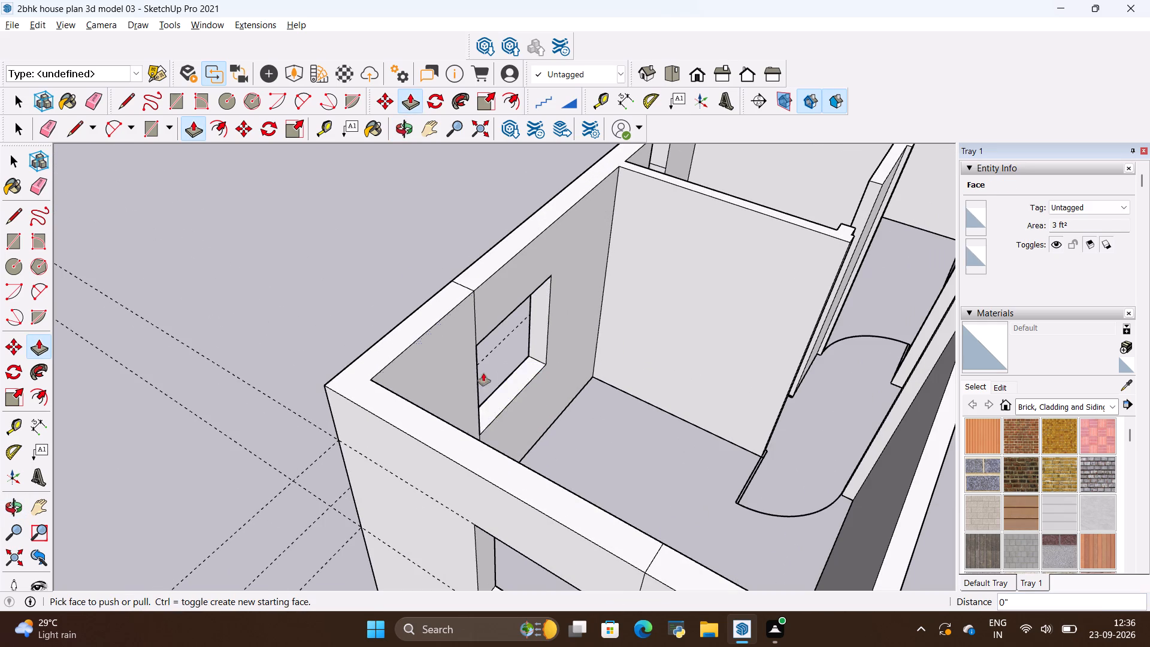
# Repeat the 4' Push/Pull on the top and bottom end faces of the narrow middle room's small window opening.
pyautogui.scroll(-9, 411, 370)
pyautogui.scroll(12, 580, 232)
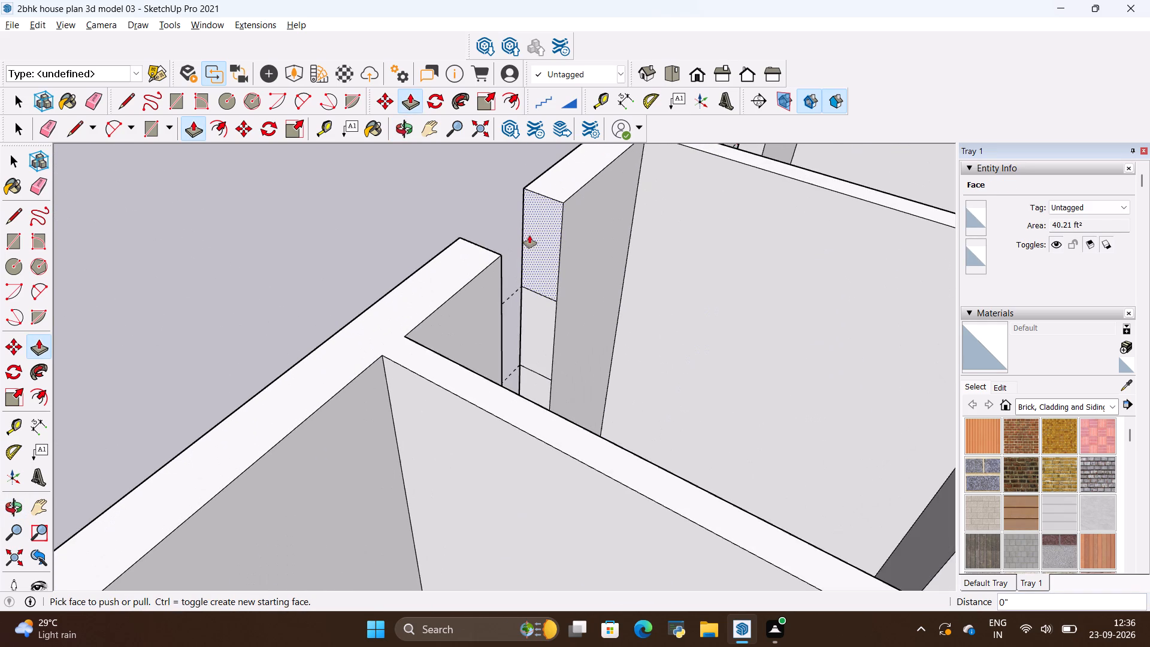
pyautogui.scroll(2, 551, 235)
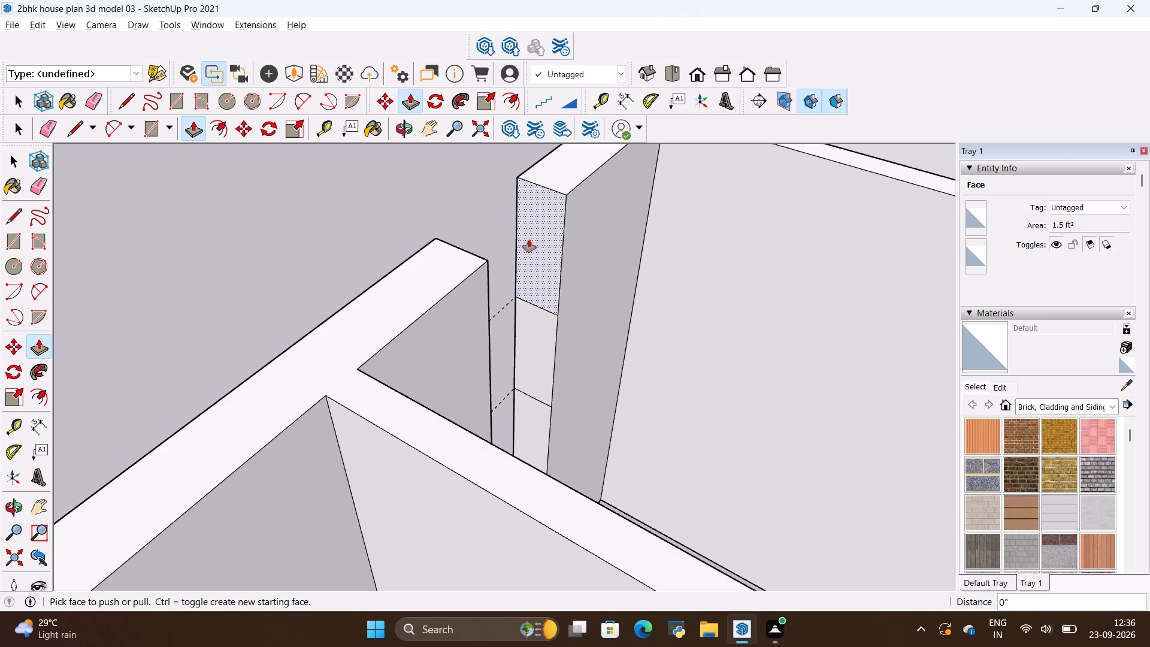
pyautogui.doubleClick(536, 241)
pyautogui.scroll(-4, 429, 348)
pyautogui.moveTo(465, 412); pyautogui.dragTo(452, 419, button='middle')
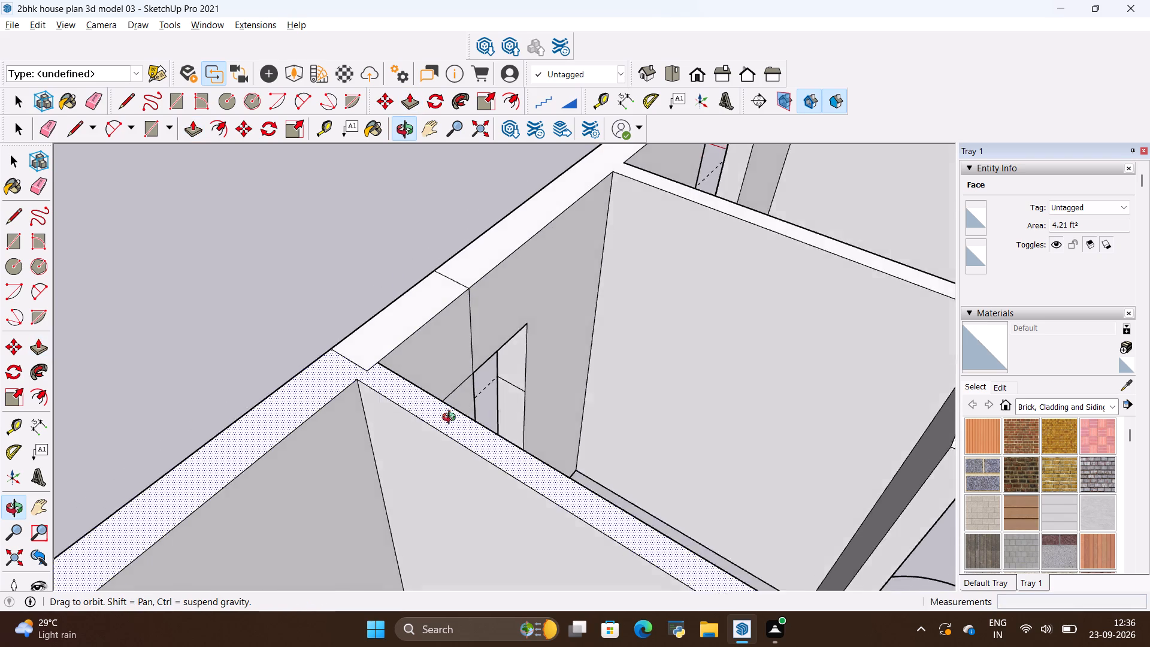
pyautogui.moveTo(452, 419); pyautogui.dragTo(312, 425, button='middle')
pyautogui.scroll(7, 504, 425)
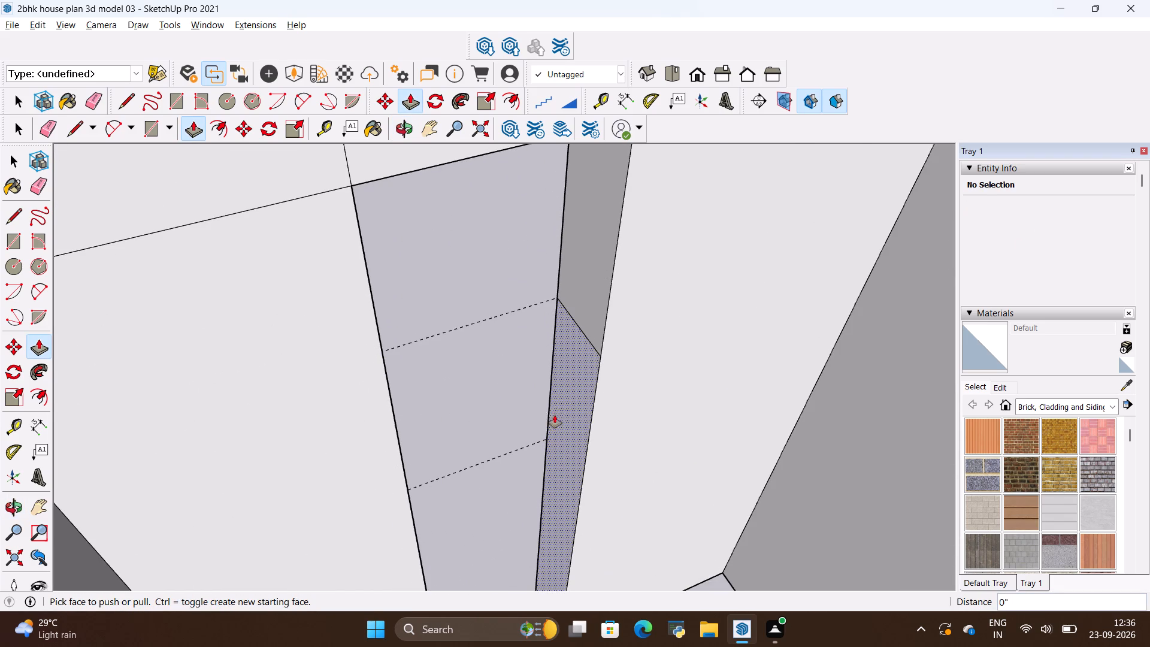
pyautogui.doubleClick(562, 403)
pyautogui.scroll(-5, 280, 356)
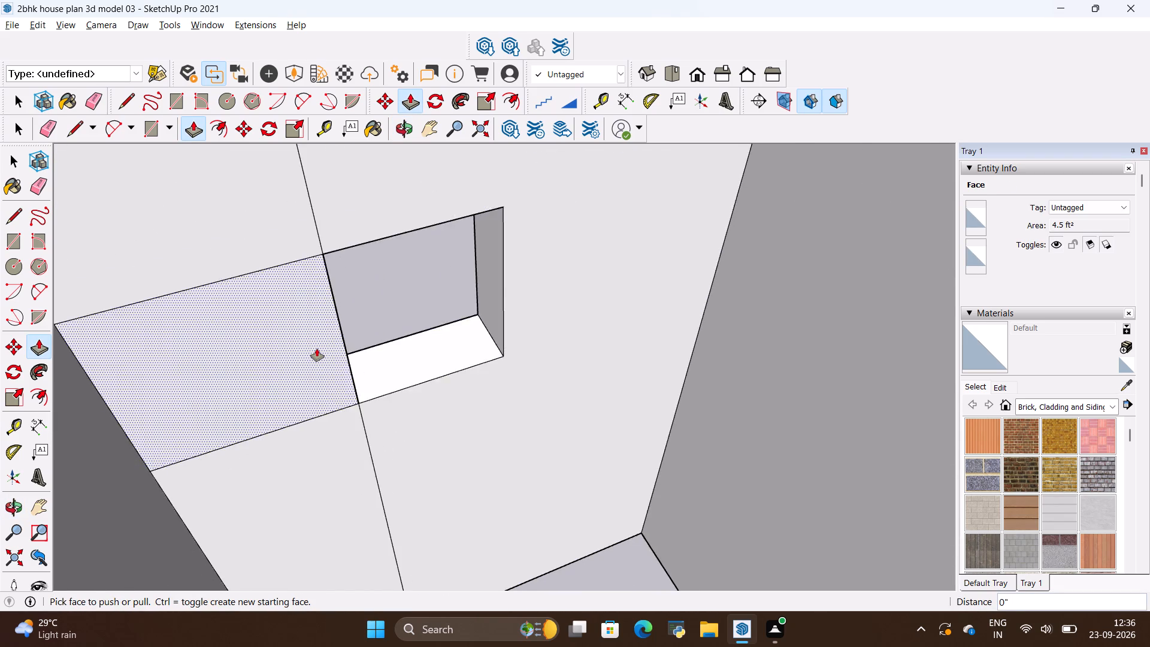
pyautogui.scroll(-10, 317, 349)
# Erase the leftover edges across the wall top at the partition and on the inner wall face beside and below the small window.
pyautogui.scroll(4, 167, 246)
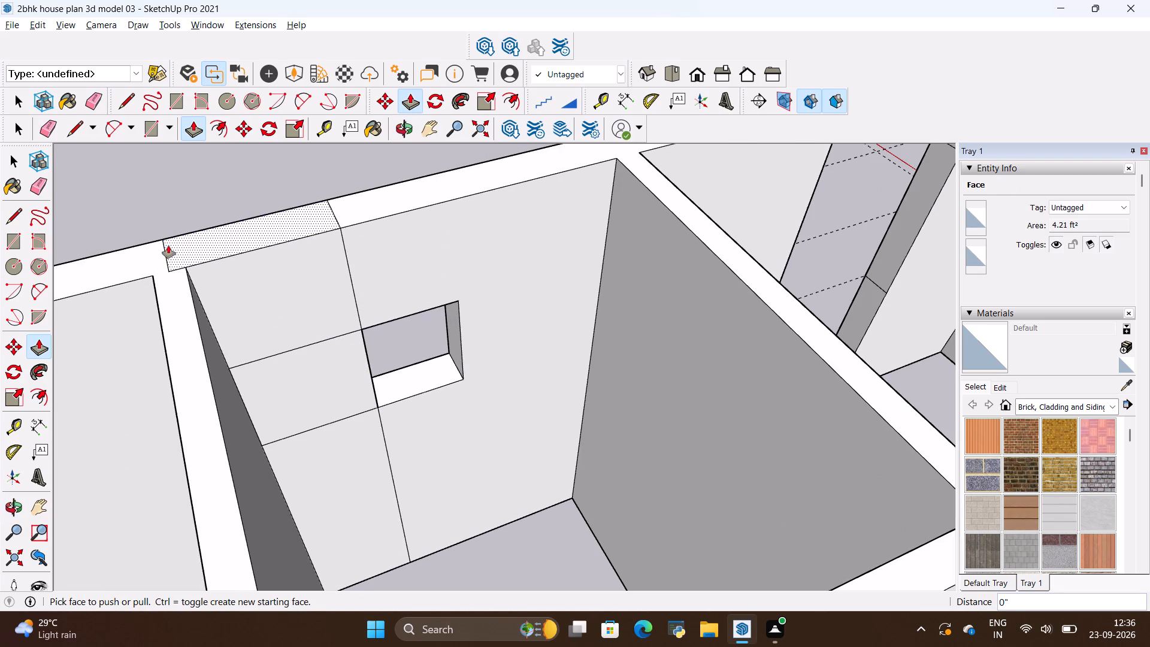
pyautogui.press('e')
pyautogui.press('e')
pyautogui.press('e')
pyautogui.press('e')
pyautogui.press('e')
pyautogui.moveTo(180, 244); pyautogui.dragTo(150, 250)
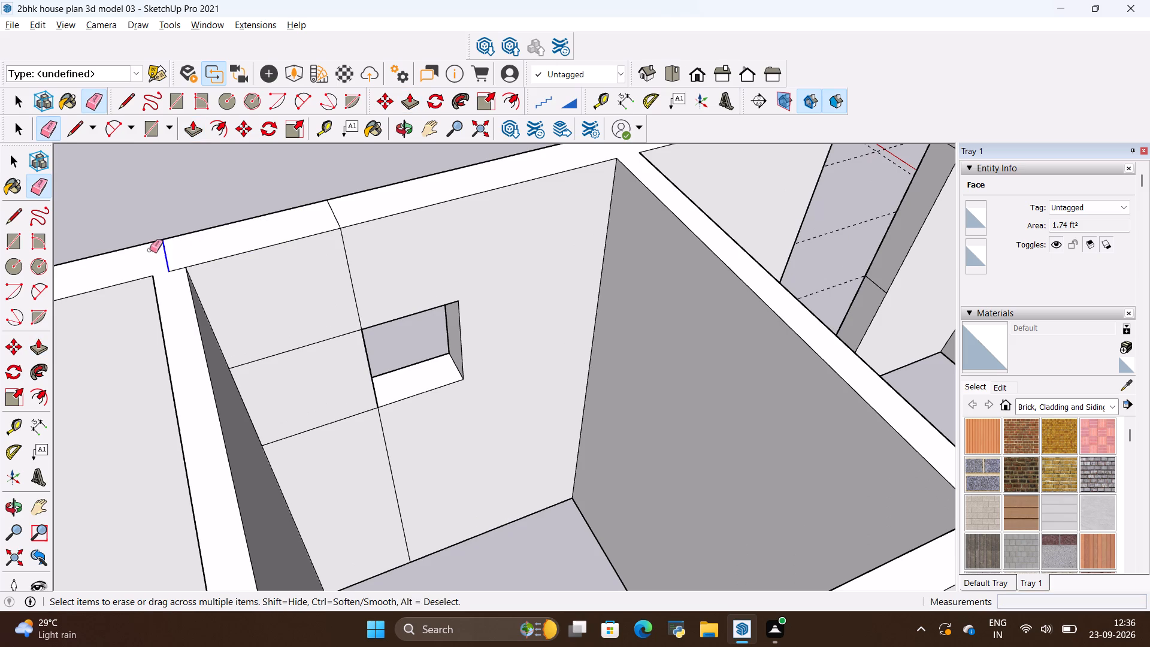
pyautogui.moveTo(150, 250); pyautogui.dragTo(144, 250)
pyautogui.moveTo(174, 259); pyautogui.dragTo(162, 259)
pyautogui.moveTo(170, 264); pyautogui.dragTo(168, 277)
pyautogui.moveTo(291, 334); pyautogui.dragTo(308, 385)
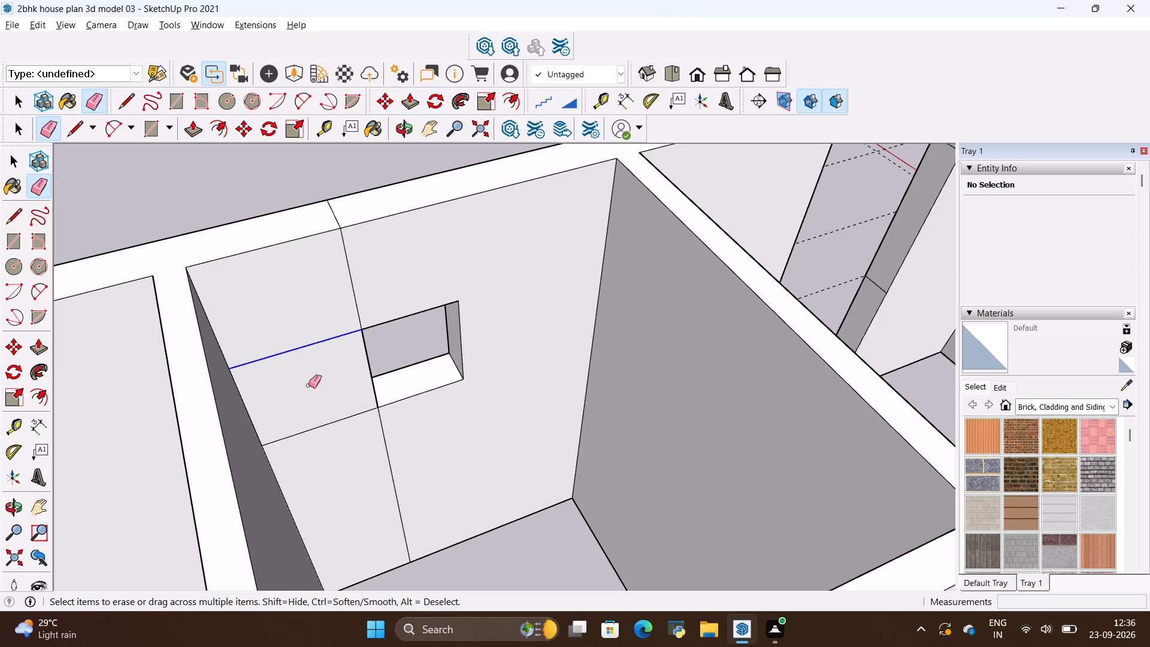
pyautogui.moveTo(308, 385); pyautogui.dragTo(325, 442)
pyautogui.moveTo(388, 437); pyautogui.dragTo(370, 445)
# Draw a line across the small window's sill from its inner corner to its outer corner.
pyautogui.scroll(8, 438, 327)
pyautogui.scroll(2, 492, 450)
pyautogui.moveTo(491, 448); pyautogui.dragTo(426, 493, button='middle')
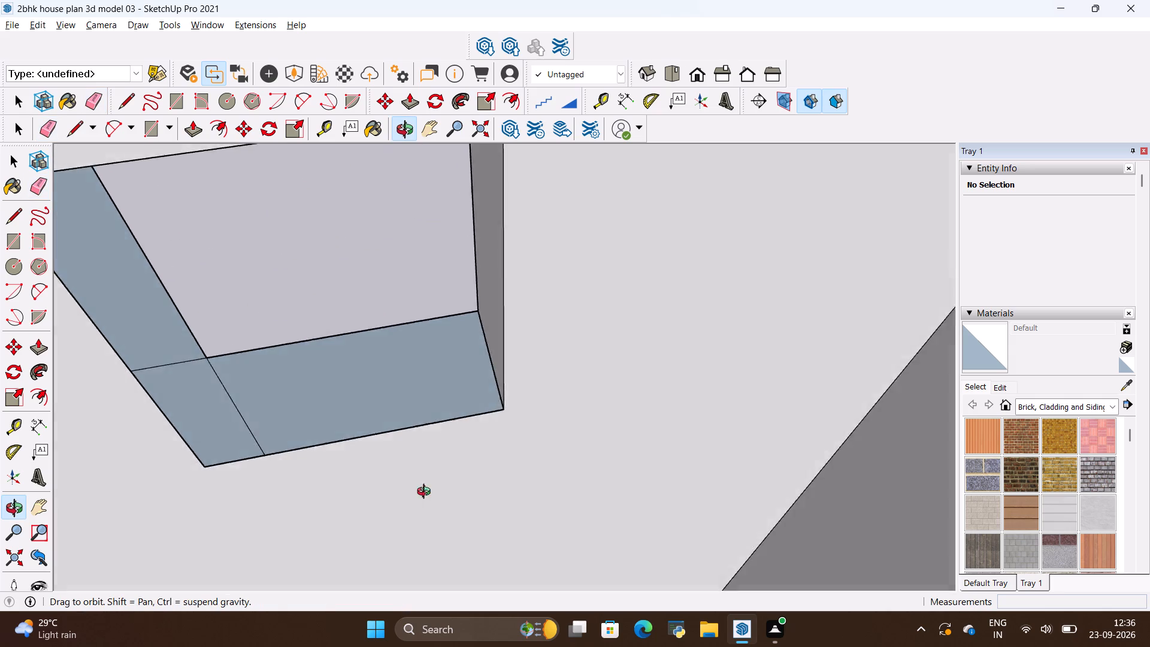
pyautogui.moveTo(426, 493); pyautogui.dragTo(357, 507, button='middle')
pyautogui.press('l')
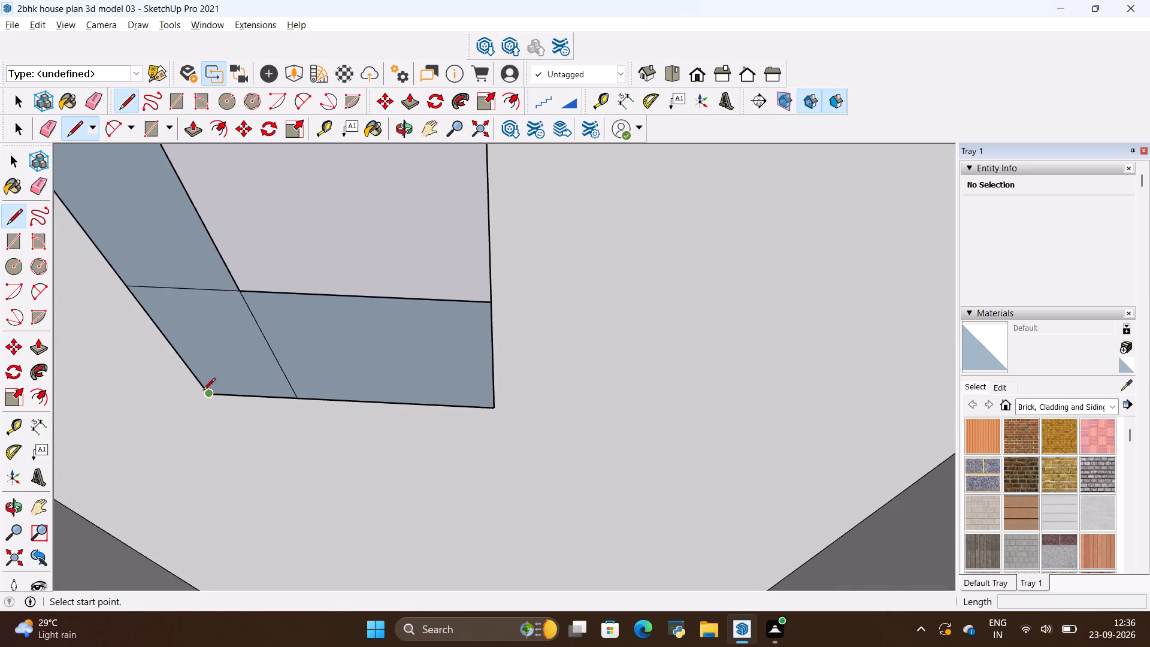
pyautogui.click(203, 393)
pyautogui.click(241, 294)
# Erase the vertical edge above the small window and the leftover edge across the wall top.
pyautogui.scroll(-12, 355, 430)
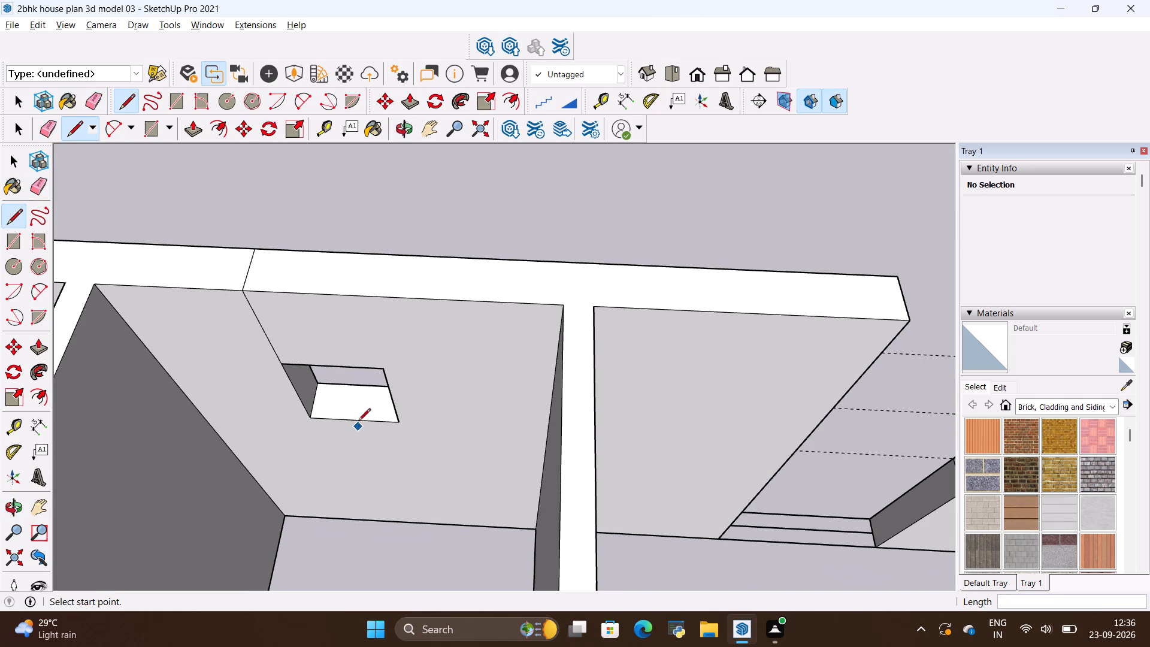
pyautogui.press('e')
pyautogui.moveTo(279, 334); pyautogui.dragTo(215, 326)
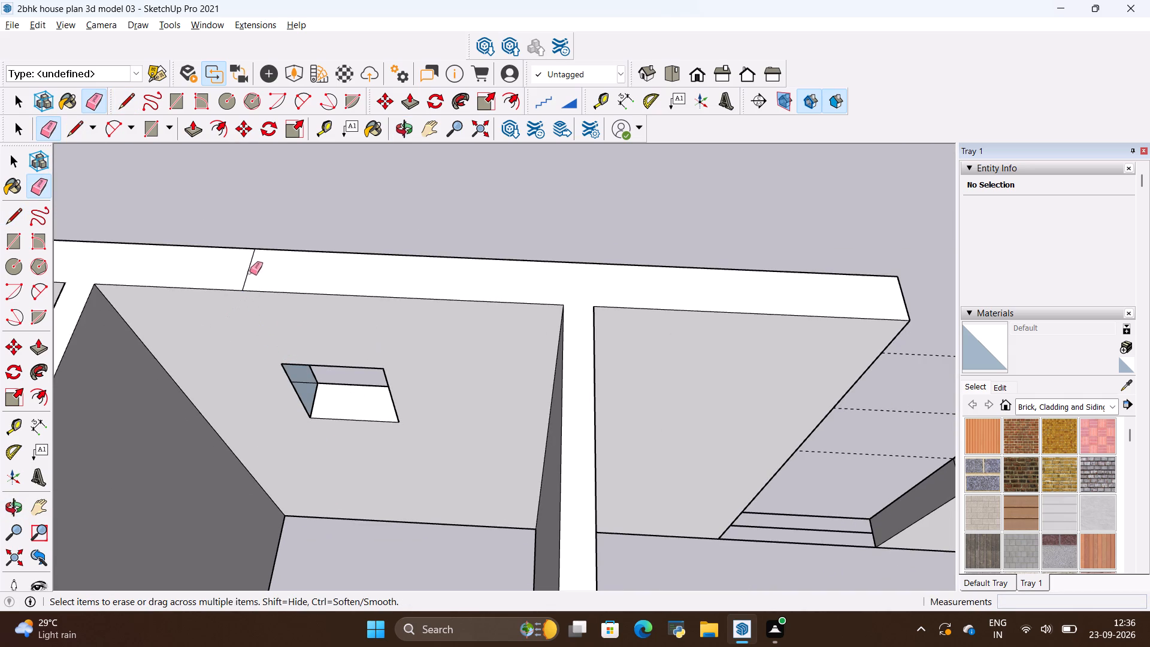
pyautogui.click(251, 268)
pyautogui.scroll(-5, 306, 289)
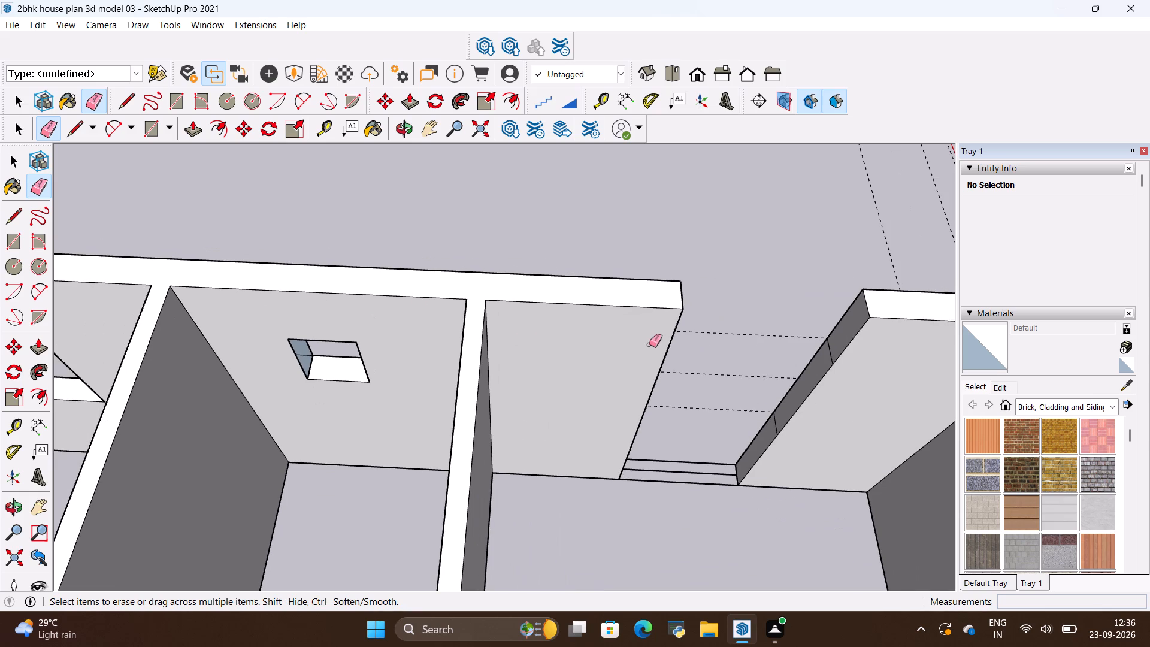
# Repeat the 4' Push/Pull on the top and bottom end faces of the window opening in the room beside the narrow one.
pyautogui.press('p')
pyautogui.moveTo(482, 349); pyautogui.dragTo(681, 352, button='middle')
pyautogui.scroll(-4, 695, 249)
pyautogui.scroll(3, 743, 180)
pyautogui.doubleClick(738, 185)
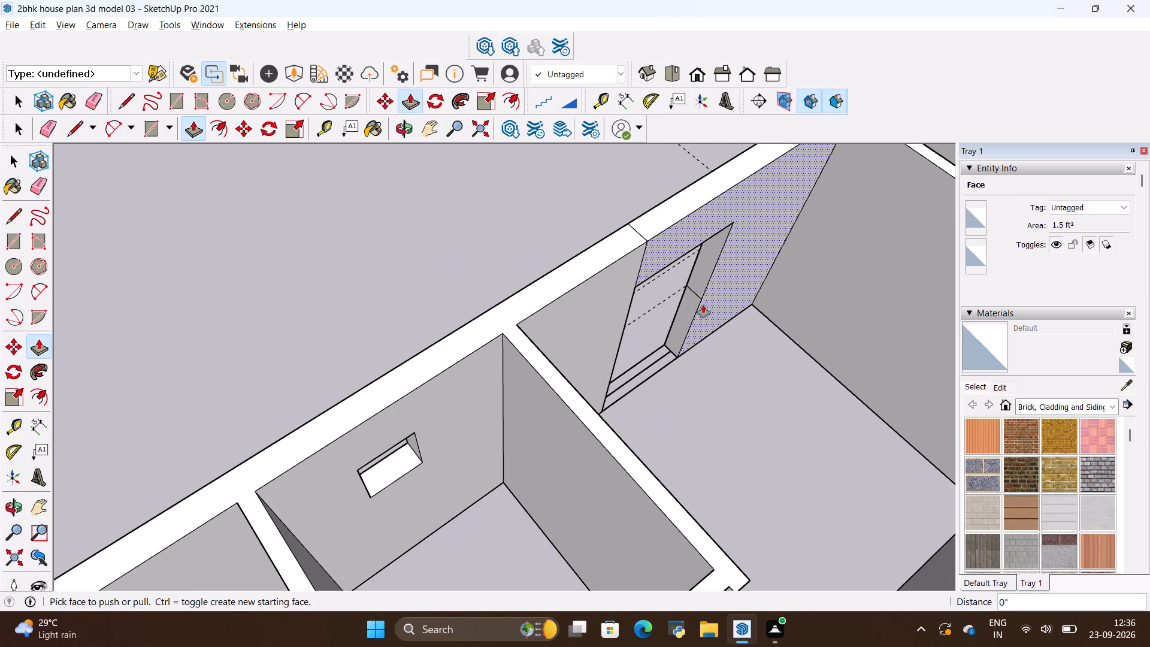
pyautogui.doubleClick(688, 315)
pyautogui.scroll(-10, 410, 322)
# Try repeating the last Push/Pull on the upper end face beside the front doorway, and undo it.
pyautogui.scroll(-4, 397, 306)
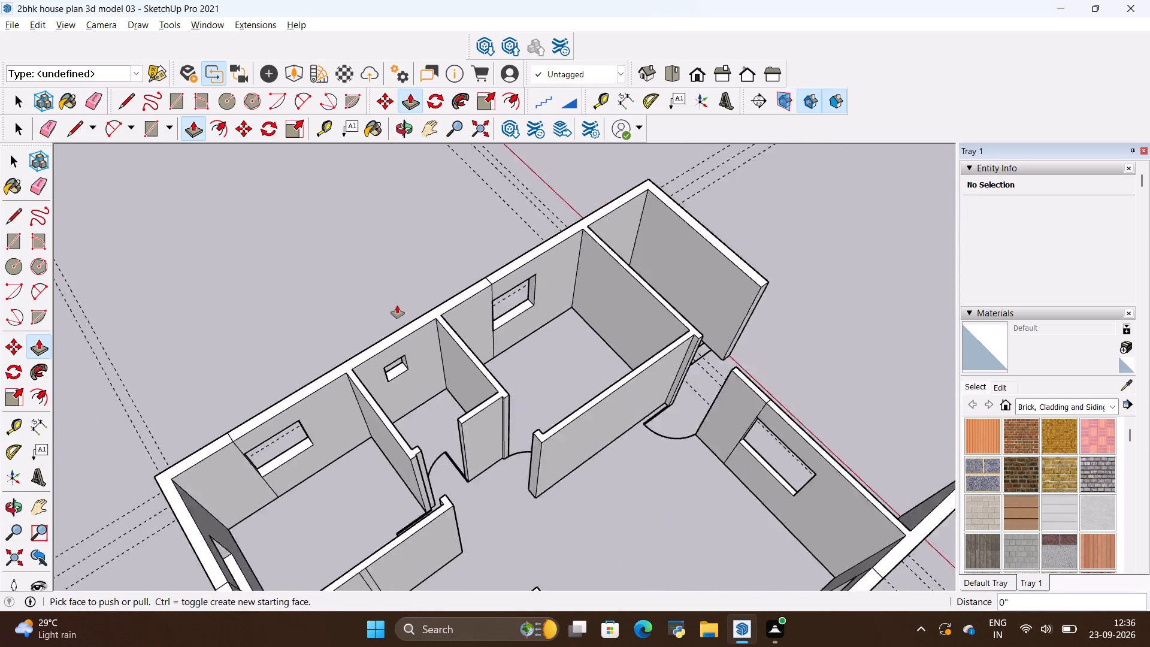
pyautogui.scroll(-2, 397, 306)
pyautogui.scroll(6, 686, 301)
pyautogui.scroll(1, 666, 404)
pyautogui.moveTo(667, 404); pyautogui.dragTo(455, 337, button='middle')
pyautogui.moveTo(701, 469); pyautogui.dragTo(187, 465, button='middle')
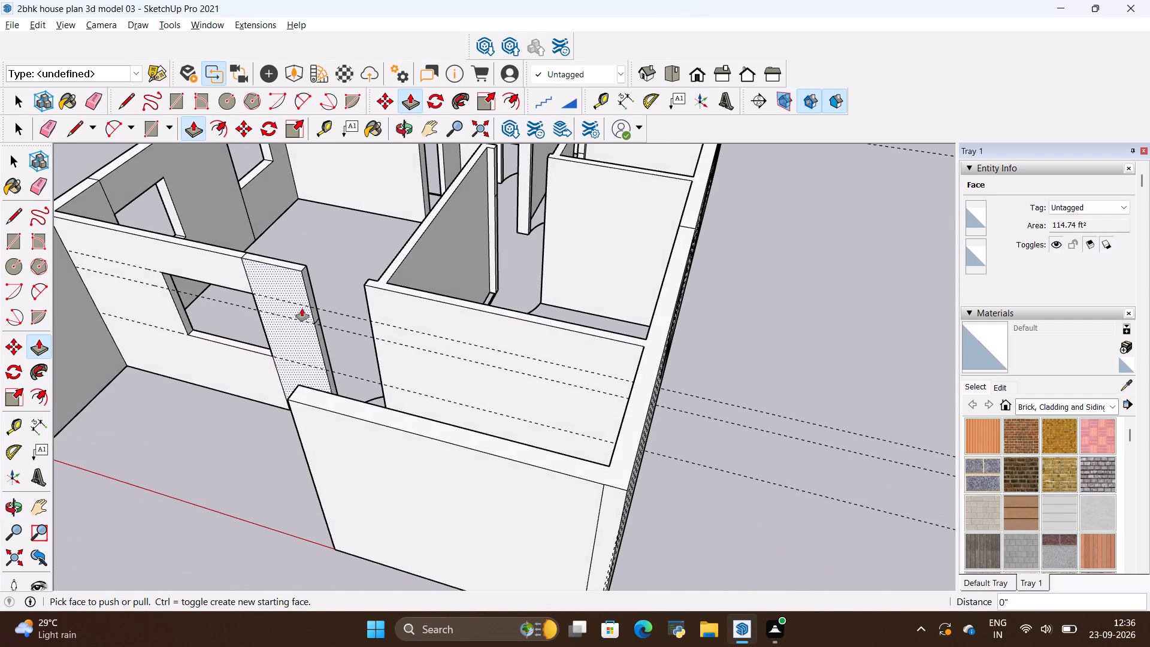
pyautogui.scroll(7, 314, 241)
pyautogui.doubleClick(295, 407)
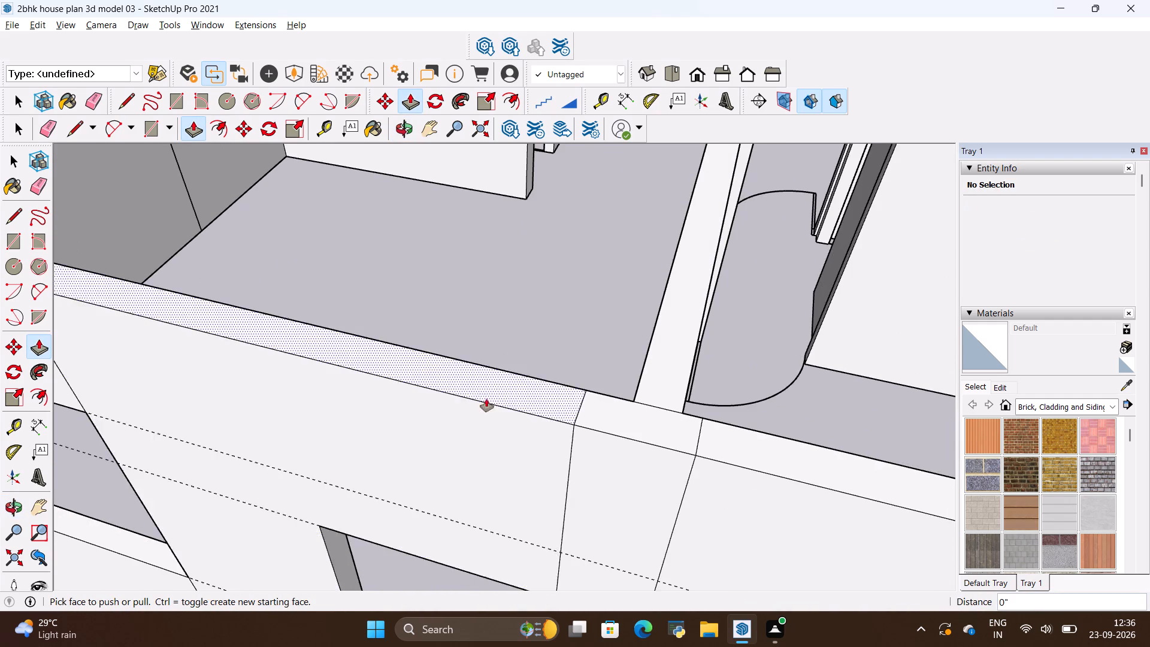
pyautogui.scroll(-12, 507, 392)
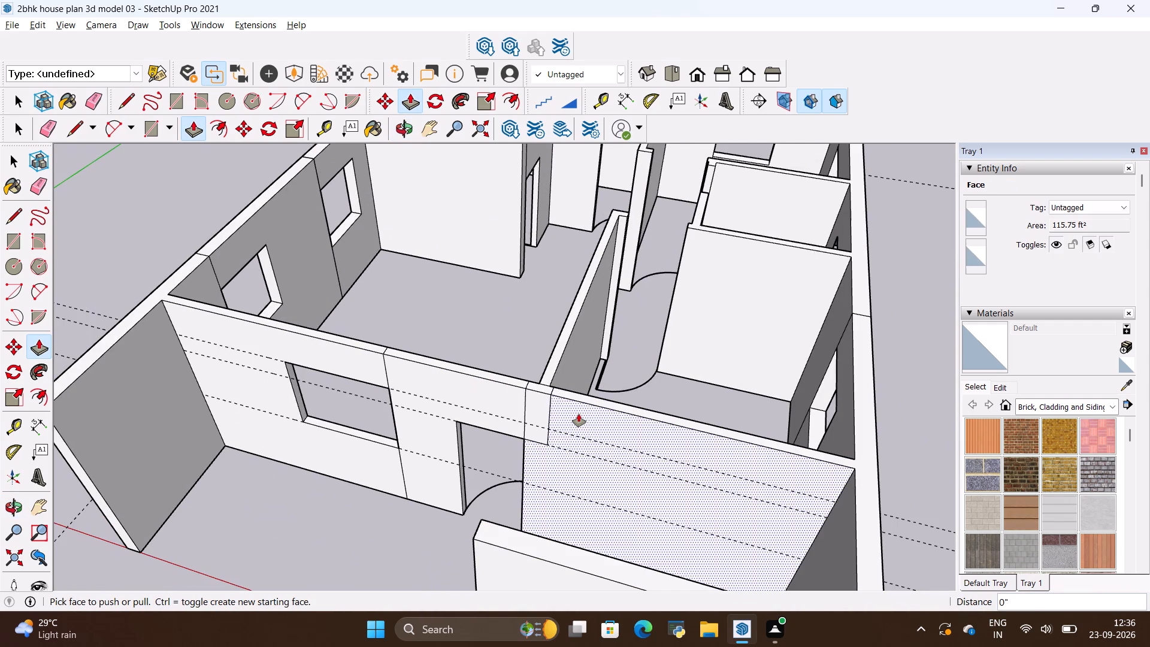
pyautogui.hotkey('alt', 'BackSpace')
# Push/Pull the upper end face beside the front doorway 3' across to the opposite wall end.
pyautogui.scroll(4, 473, 321)
pyautogui.moveTo(504, 495); pyautogui.dragTo(408, 501, button='middle')
pyautogui.click(282, 385)
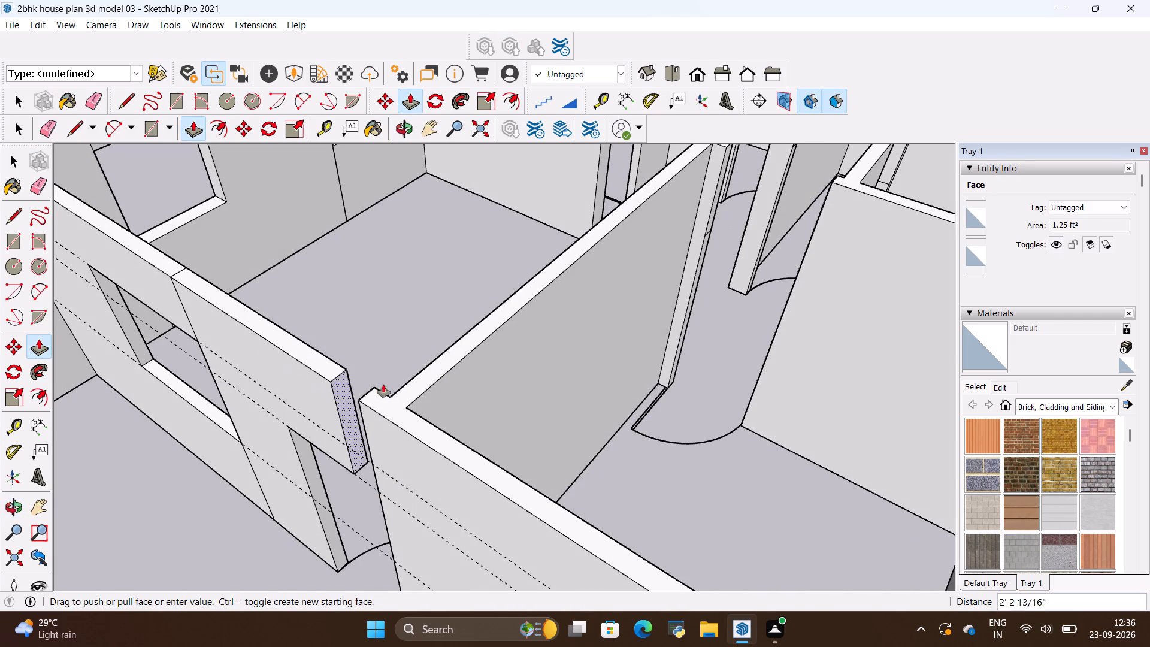
pyautogui.click(370, 389)
pyautogui.scroll(-2, 420, 411)
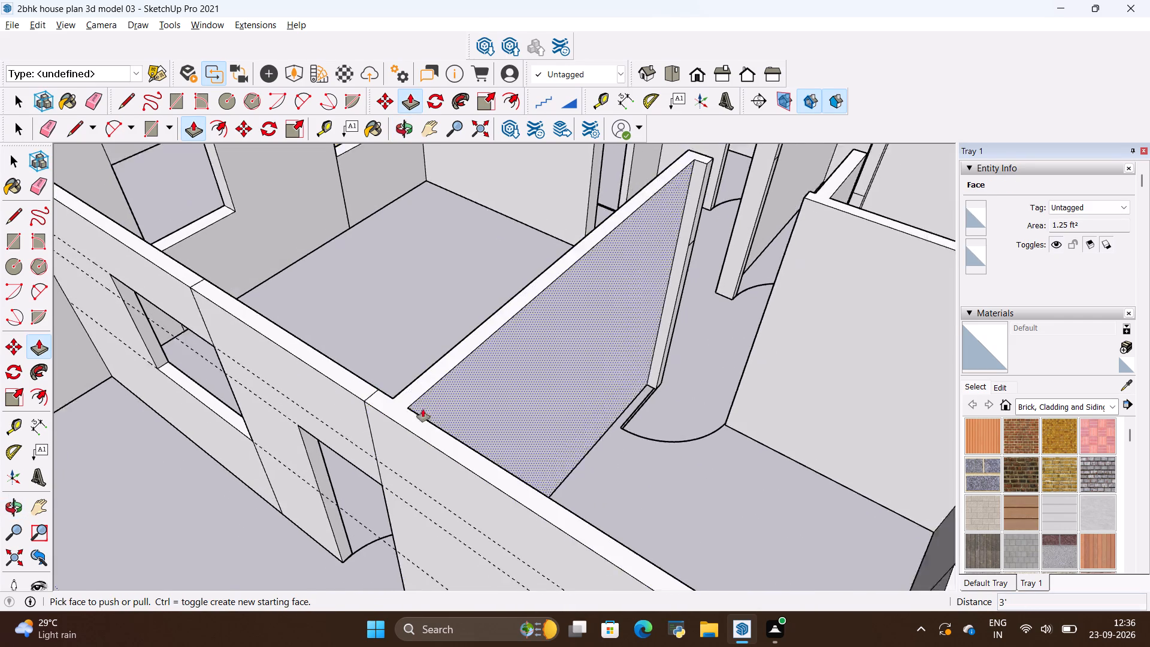
pyautogui.scroll(-15, 423, 409)
# Erase the leftover edges above and below the back wall's window in the corner bedroom, including the one across the wall top.
pyautogui.scroll(4, 512, 197)
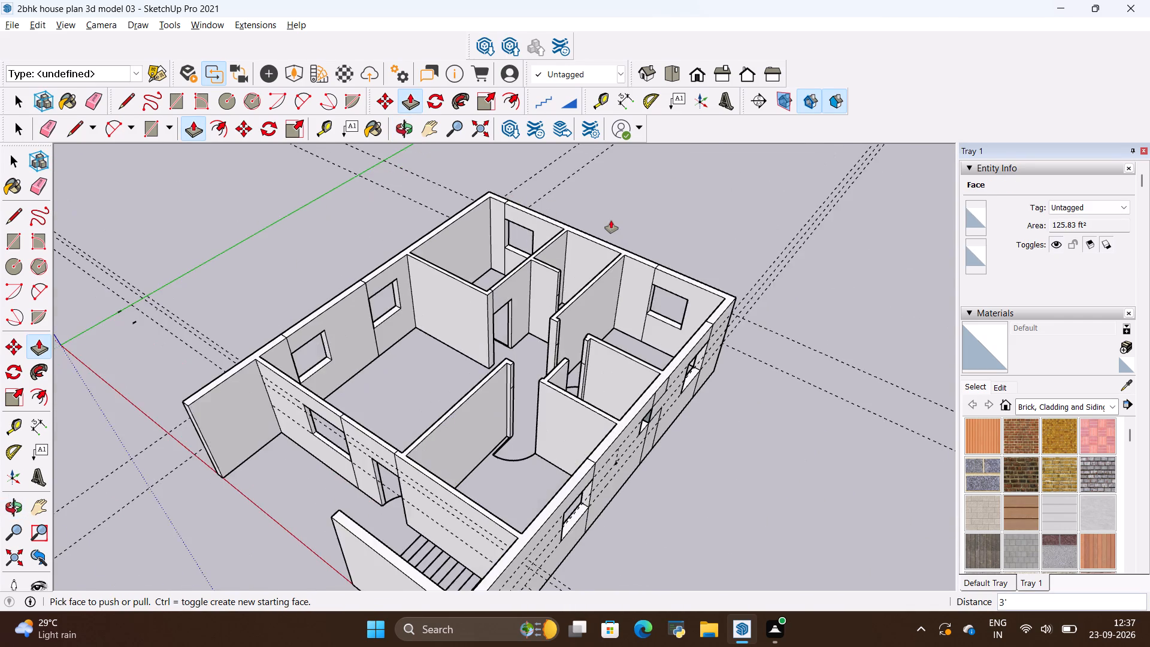
pyautogui.scroll(2, 611, 220)
pyautogui.scroll(13, 739, 272)
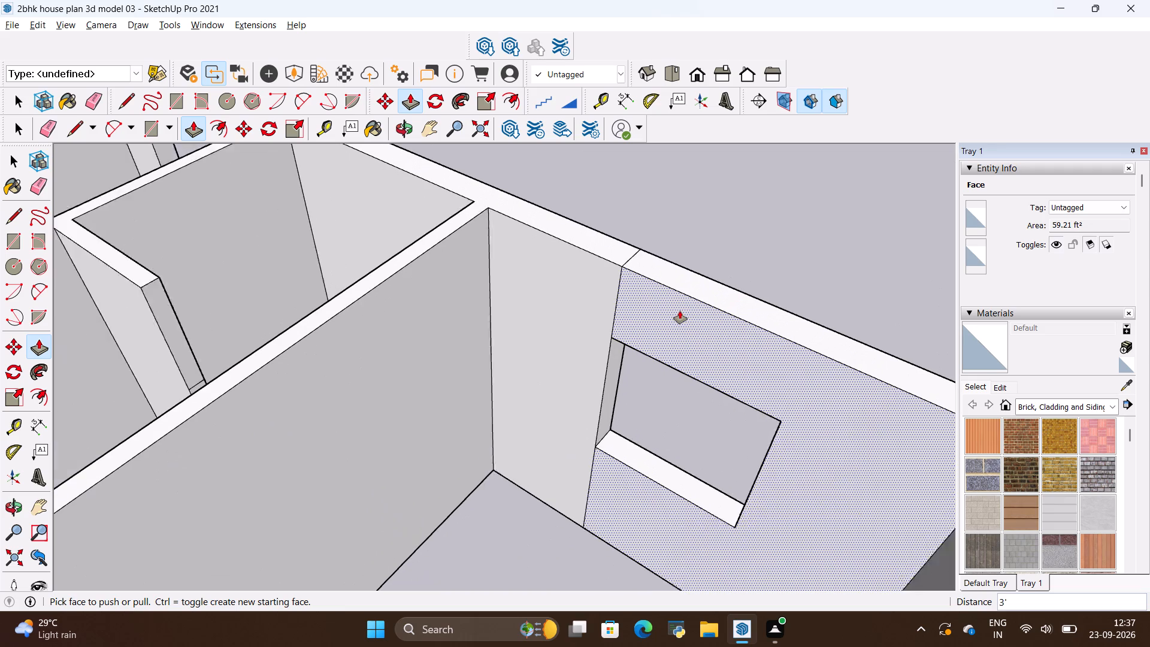
pyautogui.scroll(2, 680, 311)
pyautogui.press('e')
pyautogui.moveTo(635, 298); pyautogui.dragTo(565, 292)
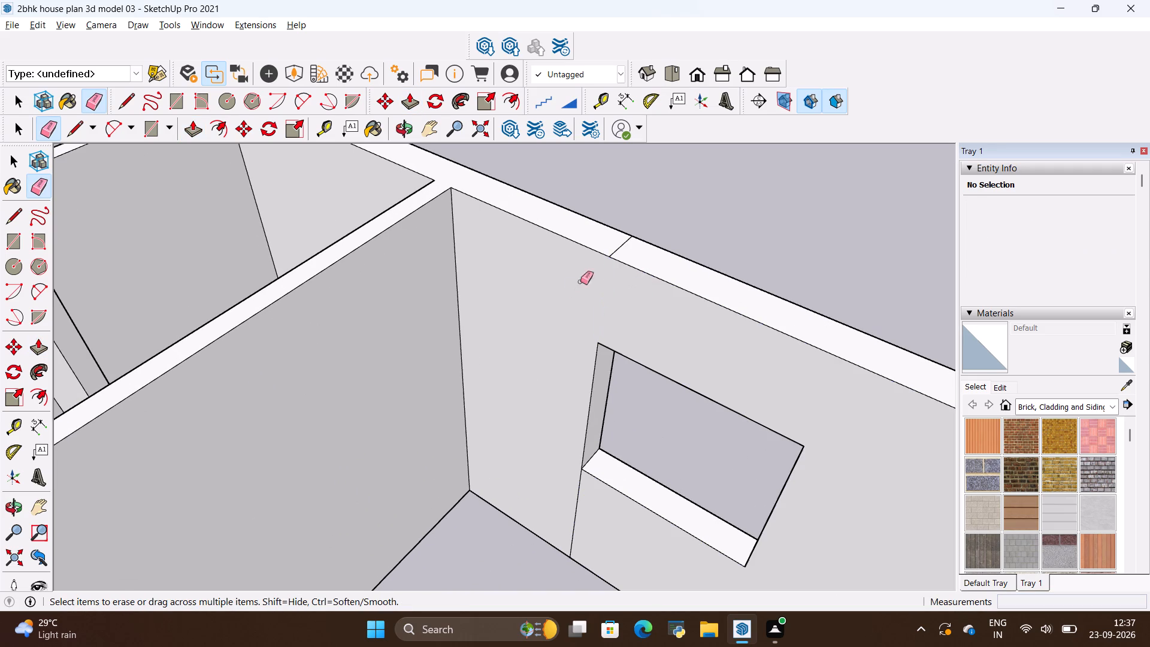
pyautogui.moveTo(600, 240); pyautogui.dragTo(634, 270)
pyautogui.moveTo(567, 499); pyautogui.dragTo(591, 507)
# Erase the leftover edges above, below and across the wall top at the window in the back wall's opposite corner room.
pyautogui.scroll(-9, 780, 413)
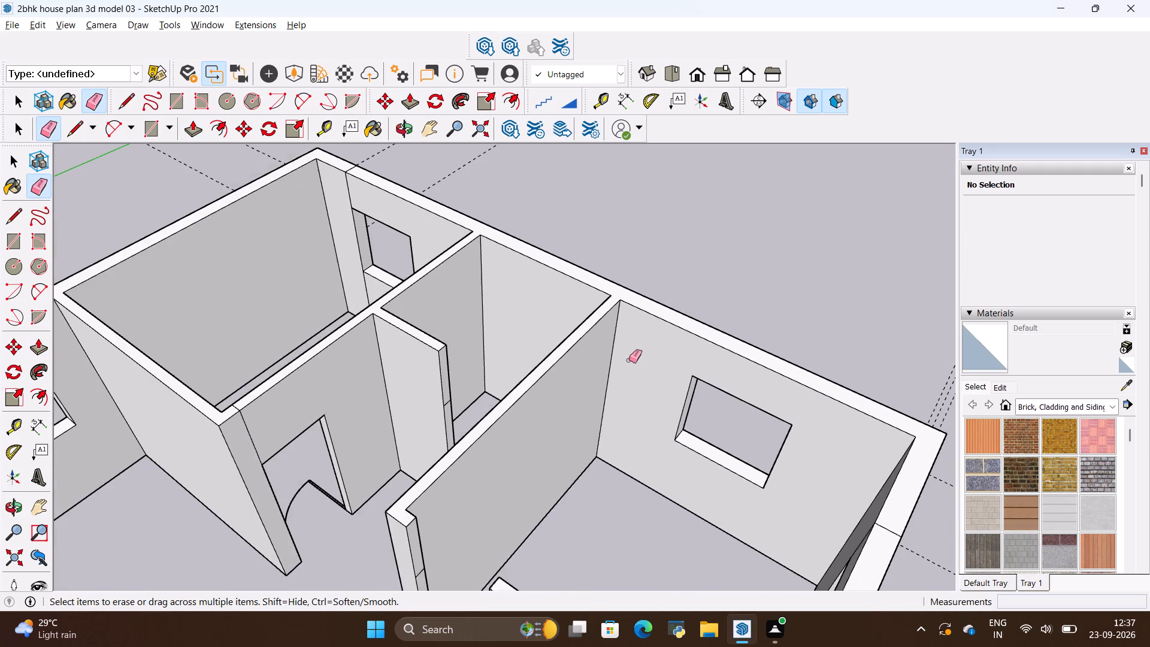
pyautogui.scroll(-6, 630, 360)
pyautogui.scroll(14, 453, 248)
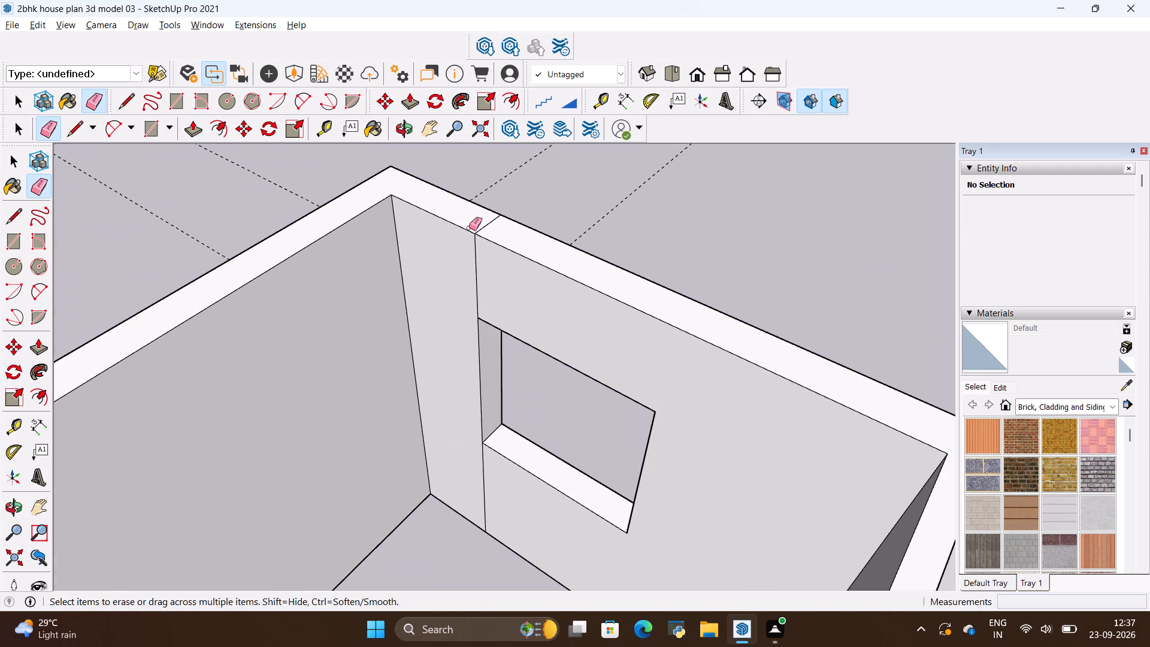
pyautogui.moveTo(470, 224); pyautogui.dragTo(495, 240)
pyautogui.moveTo(488, 221); pyautogui.dragTo(493, 231)
pyautogui.moveTo(467, 252); pyautogui.dragTo(486, 259)
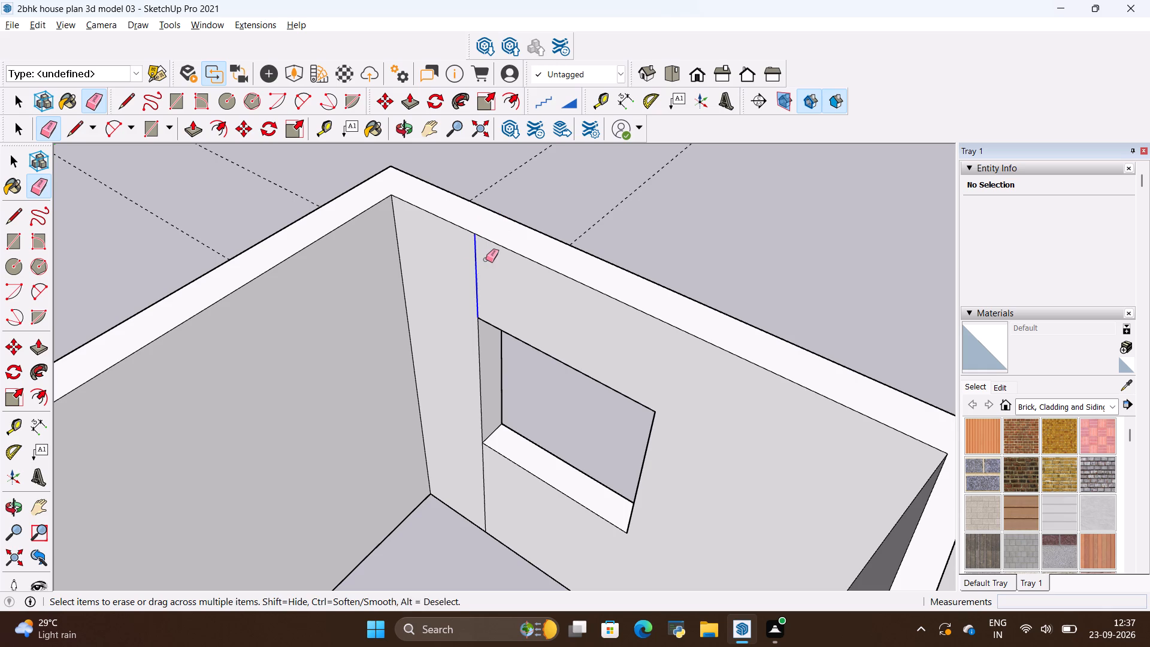
pyautogui.moveTo(486, 259); pyautogui.dragTo(487, 260)
pyautogui.moveTo(453, 409); pyautogui.dragTo(483, 465)
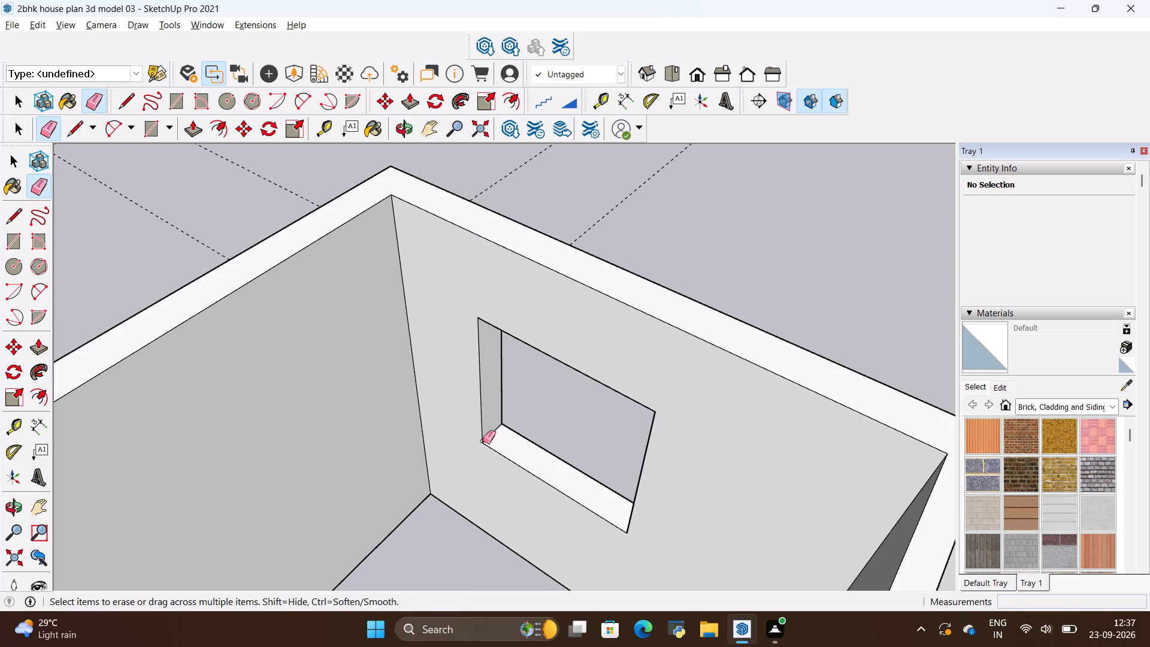
# Erase the leftover edges above, below and across the wall top at the large hall's window nearest that corner room.
pyautogui.scroll(-16, 545, 340)
pyautogui.scroll(6, 349, 476)
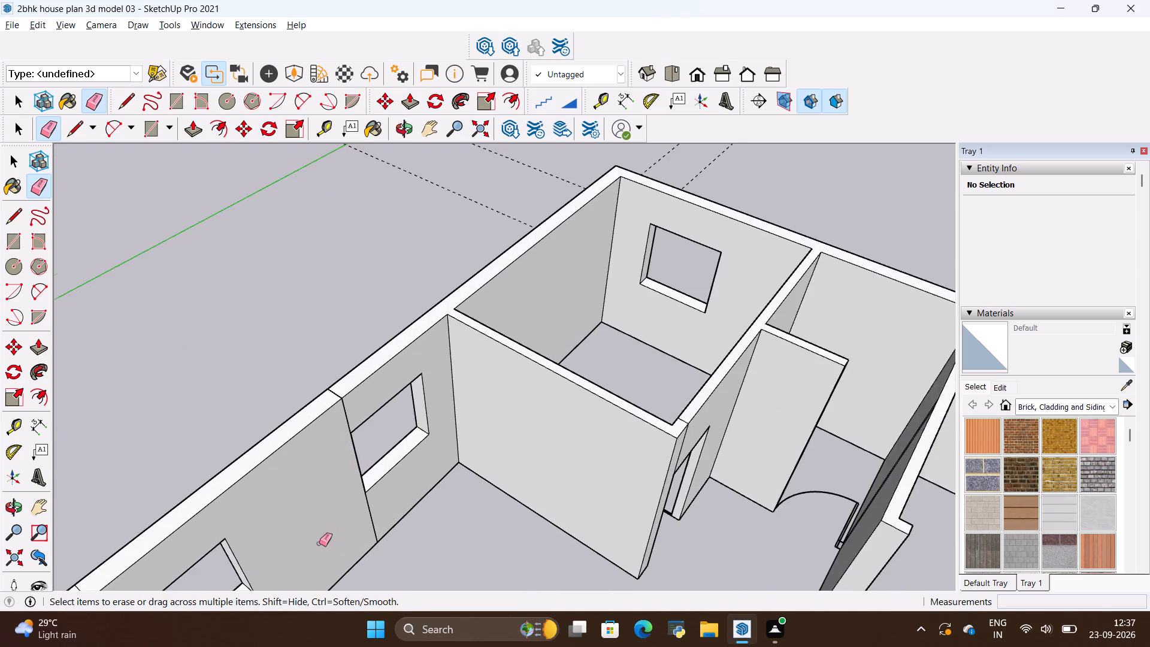
pyautogui.scroll(4, 319, 543)
pyautogui.moveTo(420, 482); pyautogui.dragTo(365, 506)
pyautogui.scroll(4, 373, 344)
pyautogui.moveTo(367, 335); pyautogui.dragTo(306, 364)
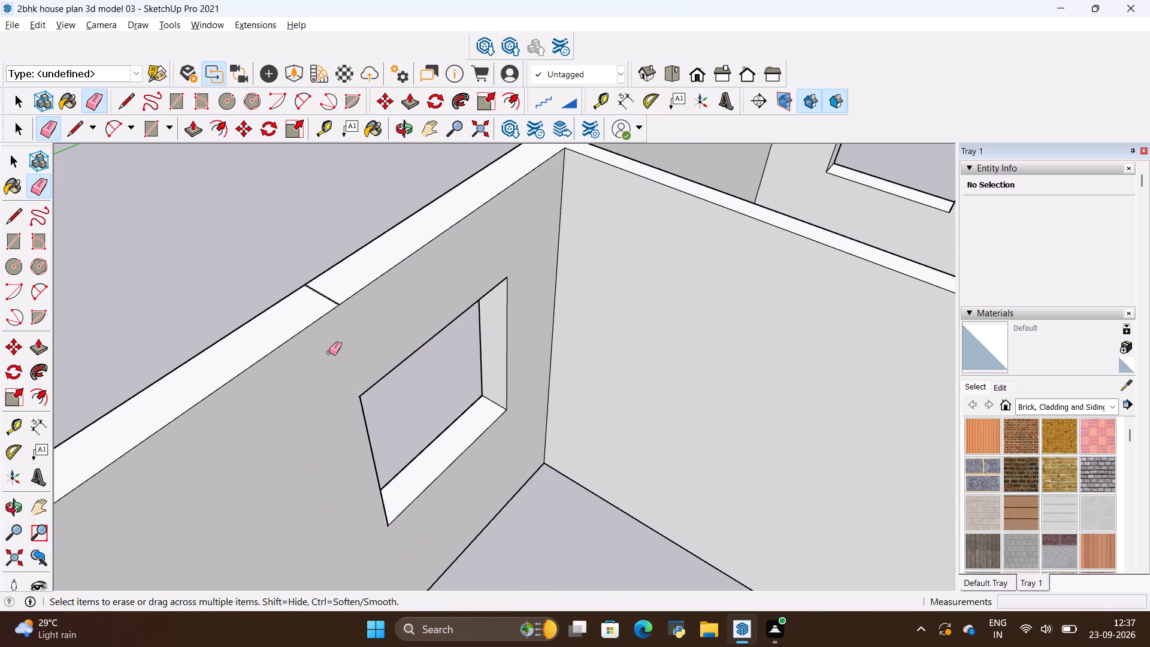
pyautogui.scroll(3, 318, 290)
pyautogui.moveTo(353, 291); pyautogui.dragTo(326, 310)
# Erase the leftover edges below, above and across the wall top at the large hall's other side-wall window.
pyautogui.scroll(-18, 389, 301)
pyautogui.scroll(5, 261, 568)
pyautogui.scroll(6, 292, 438)
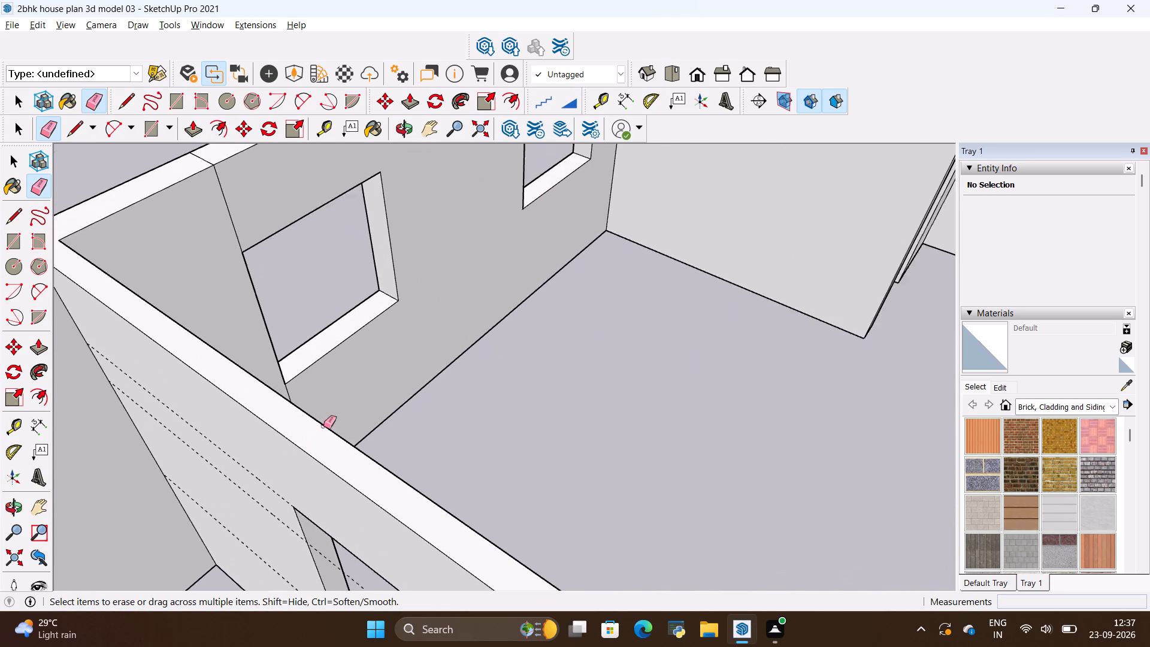
pyautogui.scroll(2, 323, 426)
pyautogui.moveTo(335, 426); pyautogui.dragTo(310, 445, button='middle')
pyautogui.moveTo(328, 411); pyautogui.dragTo(279, 433)
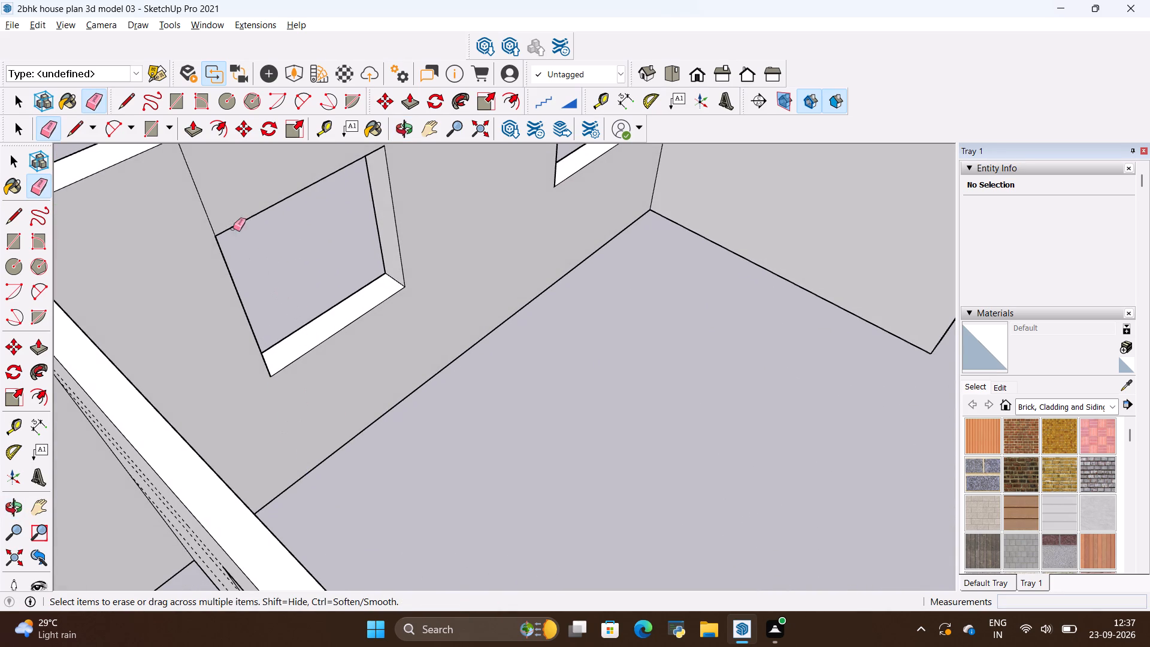
pyautogui.moveTo(227, 206); pyautogui.dragTo(167, 231)
pyautogui.scroll(-6, 360, 365)
pyautogui.scroll(2, 282, 257)
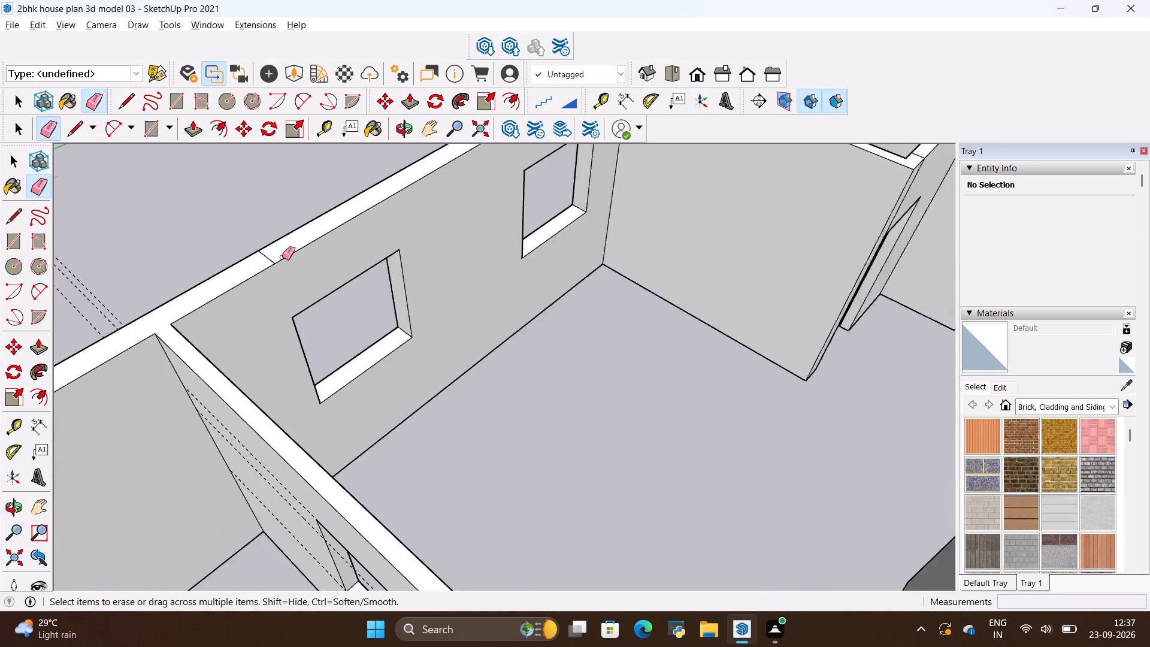
pyautogui.scroll(6, 282, 257)
pyautogui.click(268, 249)
pyautogui.scroll(-10, 276, 244)
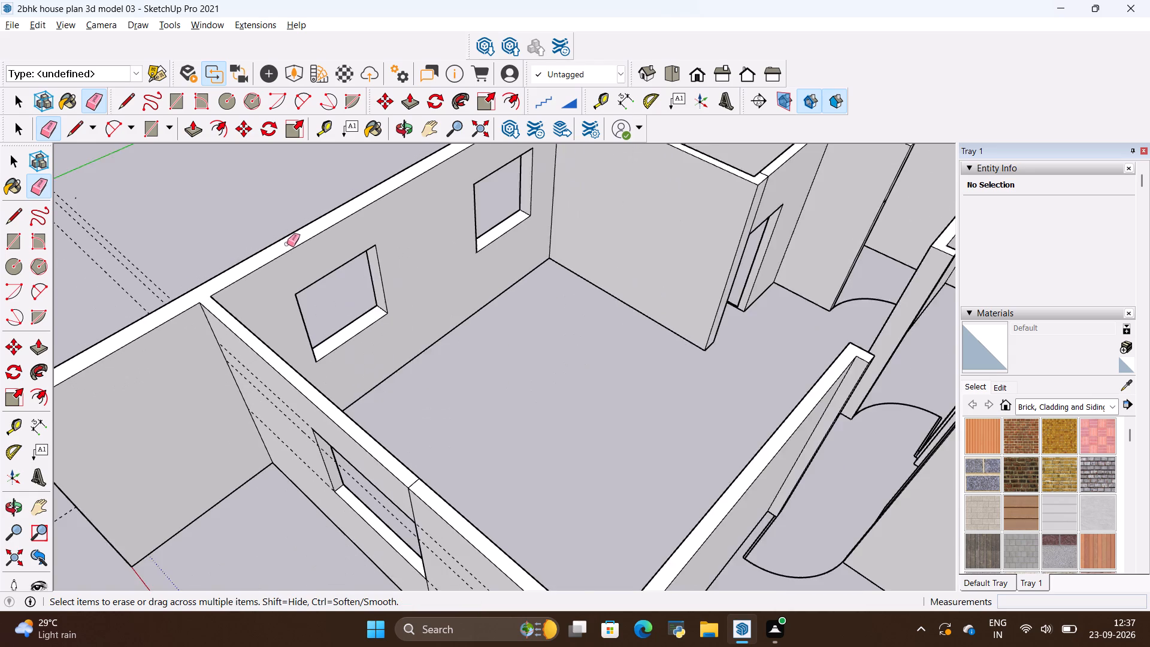
pyautogui.moveTo(254, 344); pyautogui.dragTo(692, 286, button='middle')
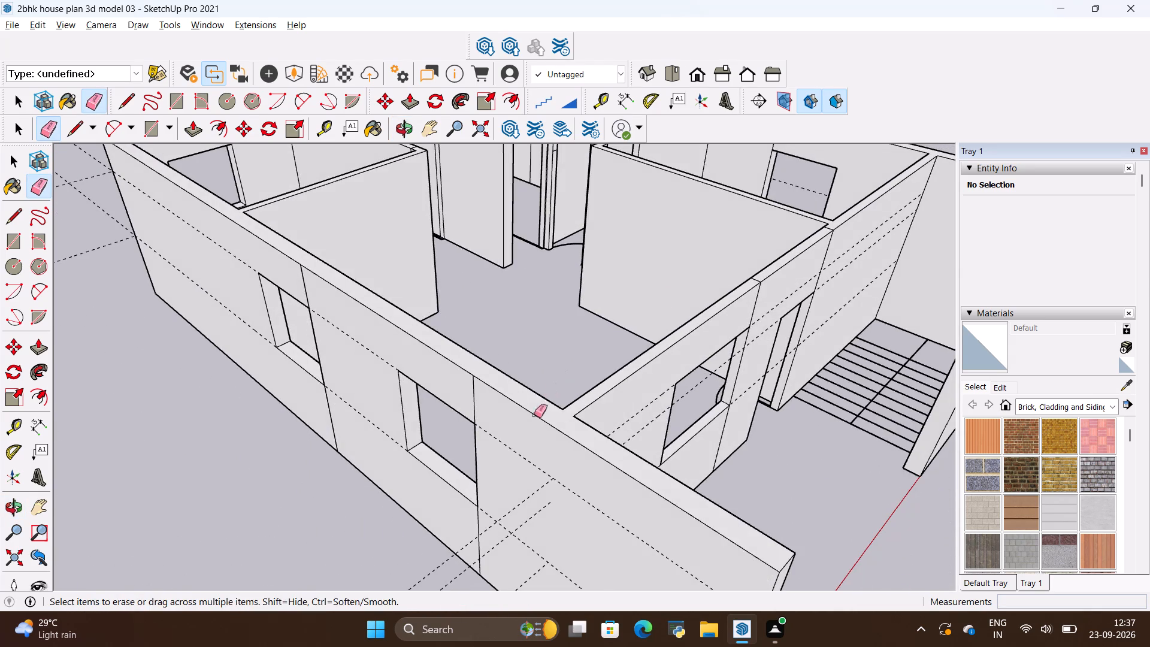
# Erase the leftover edges above and below the large hall's two side-wall windows on the wall's outer face.
pyautogui.moveTo(529, 428); pyautogui.dragTo(573, 374, button='middle')
pyautogui.moveTo(521, 347); pyautogui.dragTo(495, 340)
pyautogui.scroll(4, 515, 486)
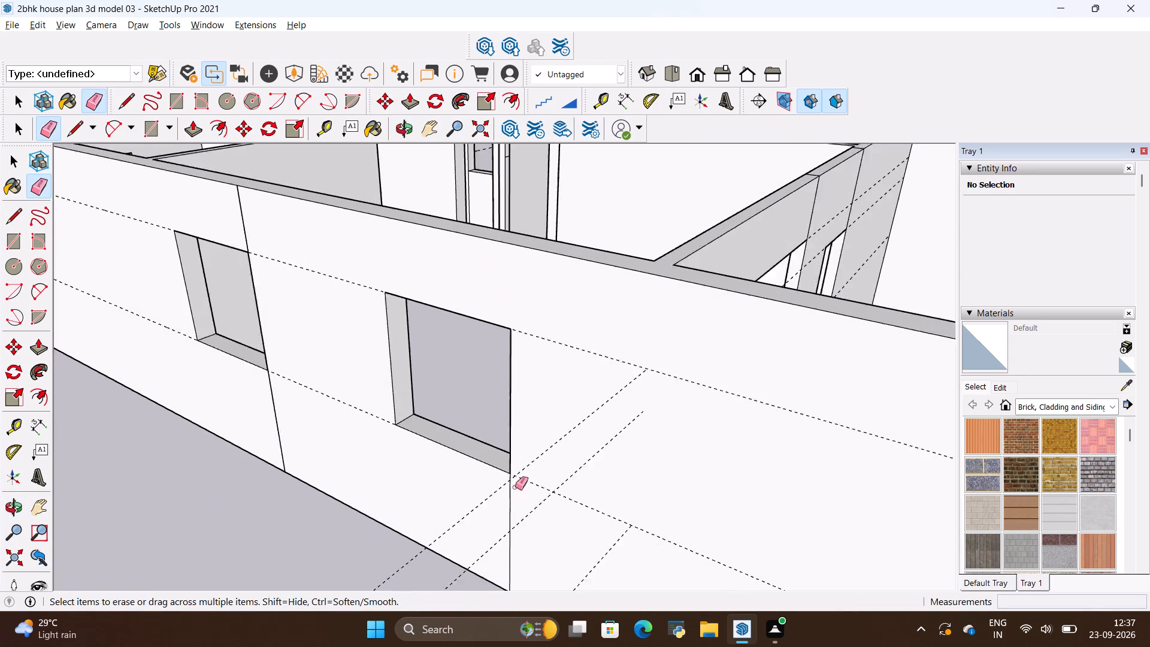
pyautogui.moveTo(522, 553); pyautogui.dragTo(500, 528)
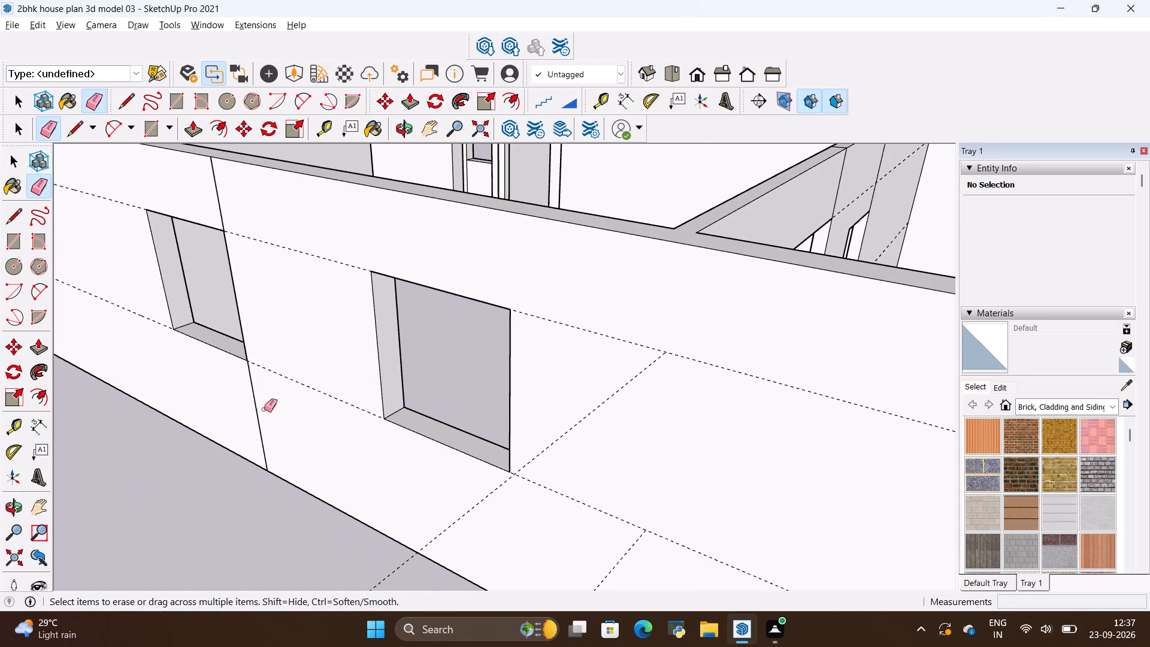
pyautogui.moveTo(268, 408); pyautogui.dragTo(242, 406)
pyautogui.moveTo(269, 229); pyautogui.dragTo(190, 220)
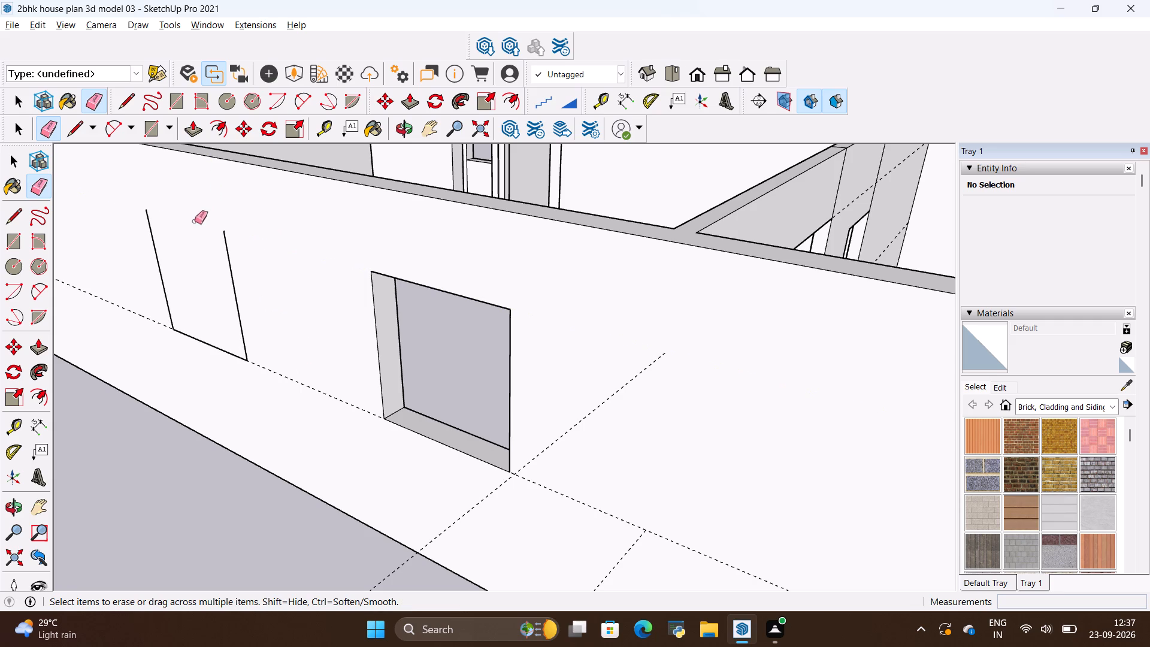
pyautogui.hotkey('alt', 'BackSpace')
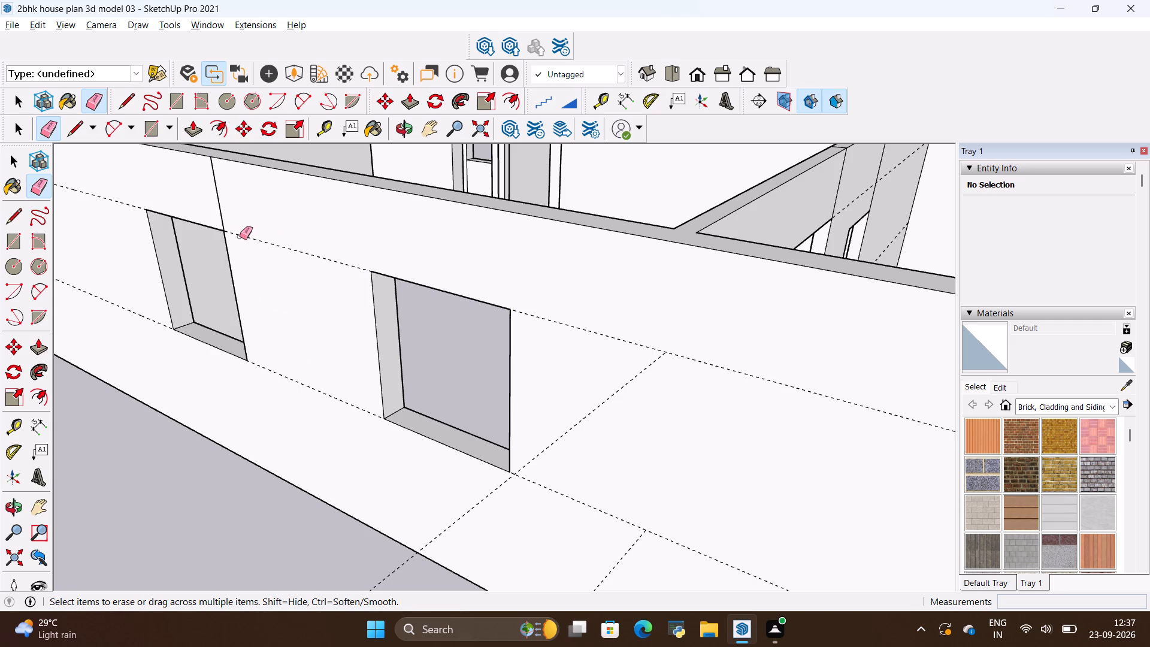
pyautogui.moveTo(240, 194); pyautogui.dragTo(217, 195)
# Erase the leftover edges above the window and door in the recessed front wall, including the two across the wall top.
pyautogui.scroll(-12, 270, 288)
pyautogui.moveTo(398, 338); pyautogui.dragTo(138, 377, button='middle')
pyautogui.scroll(5, 404, 254)
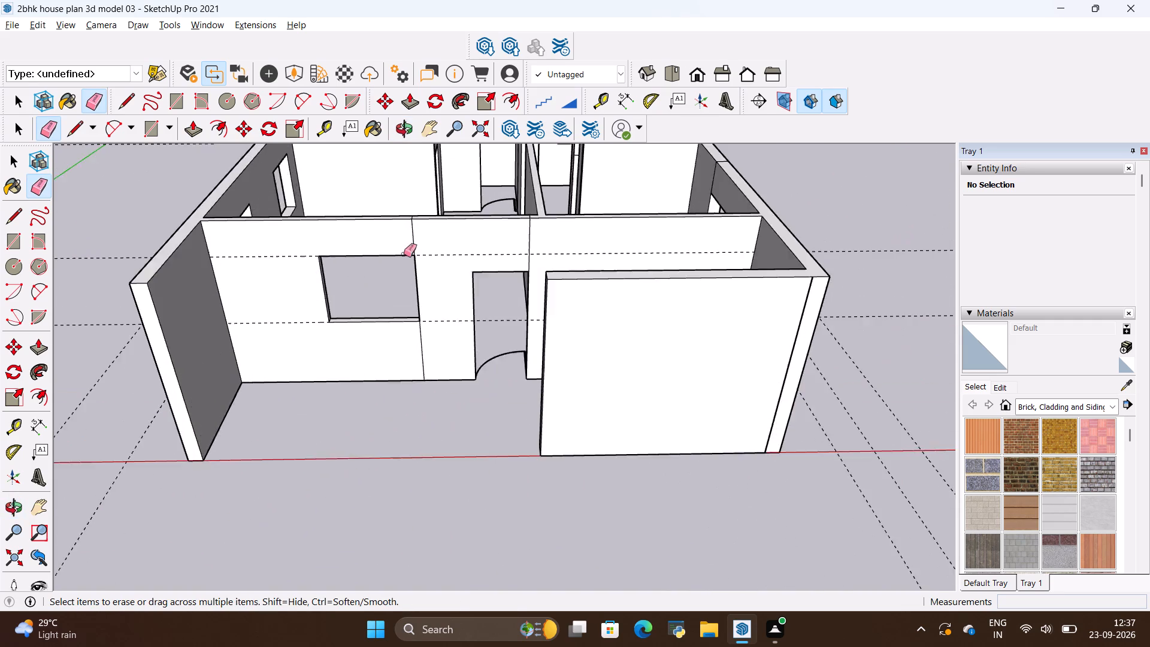
pyautogui.scroll(5, 404, 254)
pyautogui.moveTo(424, 241); pyautogui.dragTo(407, 240)
pyautogui.moveTo(643, 228); pyautogui.dragTo(601, 236)
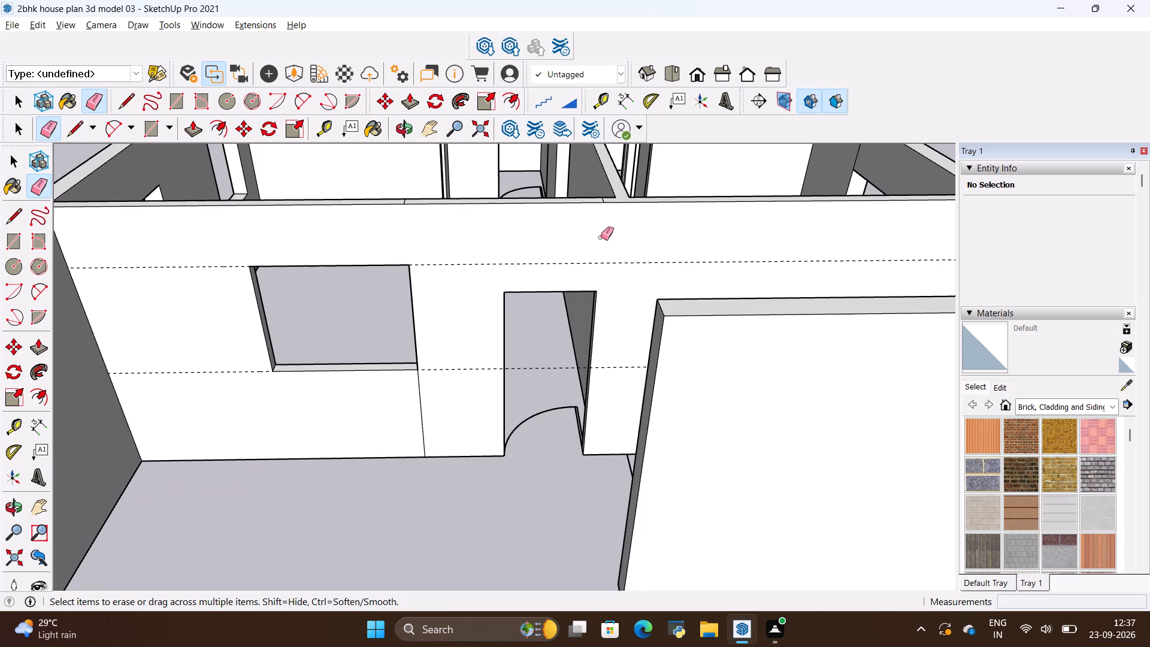
pyautogui.scroll(8, 420, 194)
pyautogui.scroll(-4, 364, 234)
pyautogui.scroll(5, 303, 259)
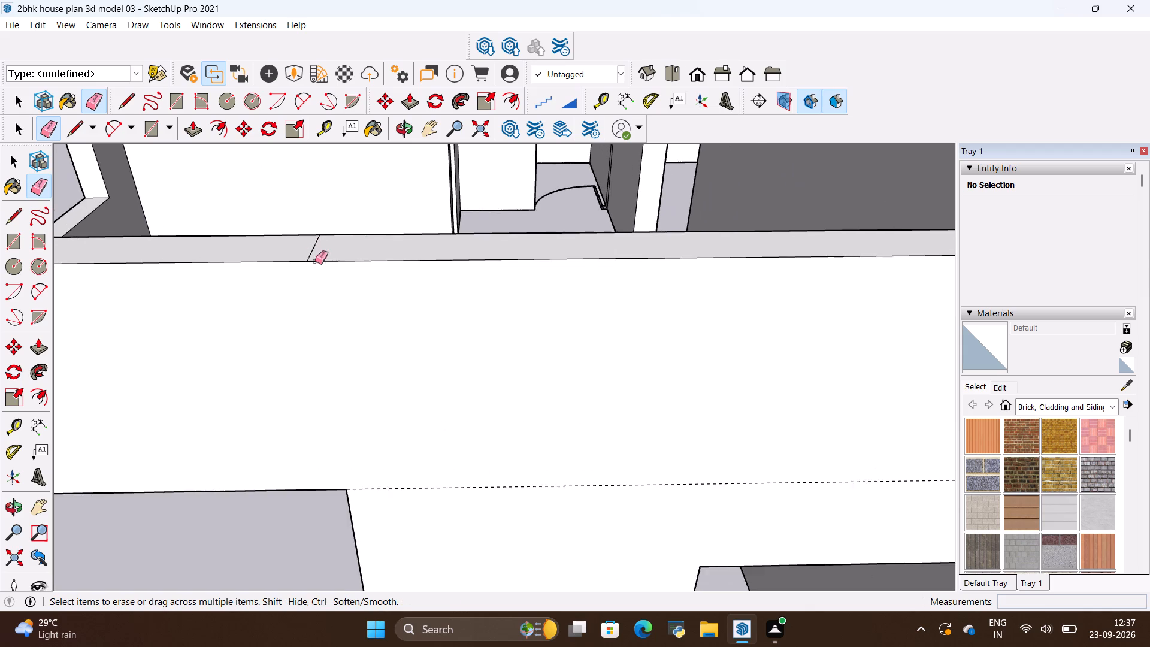
pyautogui.scroll(3, 315, 261)
pyautogui.moveTo(323, 248); pyautogui.dragTo(292, 240)
pyautogui.scroll(-17, 296, 249)
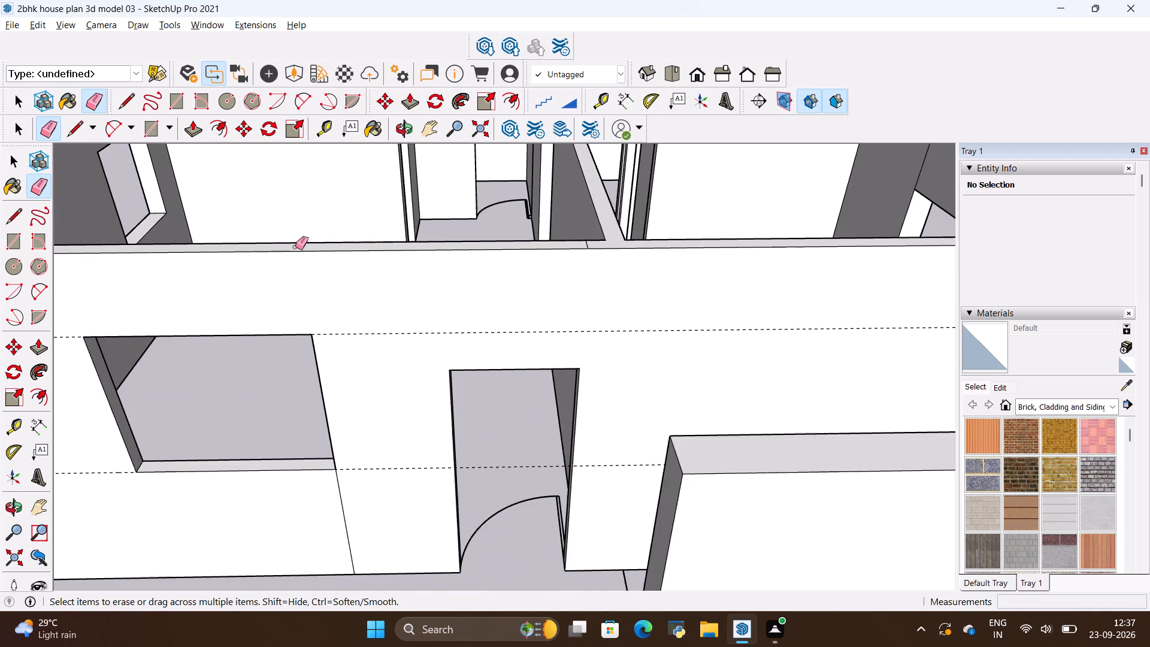
pyautogui.scroll(12, 620, 229)
pyautogui.moveTo(569, 249); pyautogui.dragTo(512, 254)
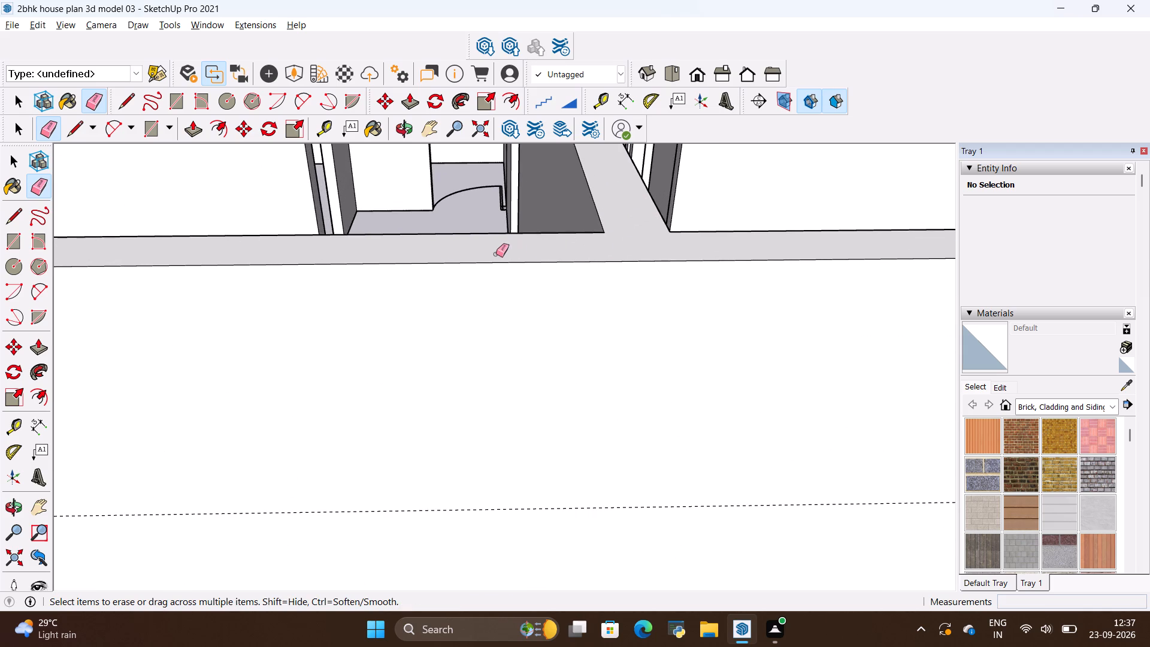
pyautogui.scroll(-17, 496, 254)
# Erase the leftover edges above and below the window nearest the front corner on the opposite long wall's outer face.
pyautogui.scroll(3, 547, 325)
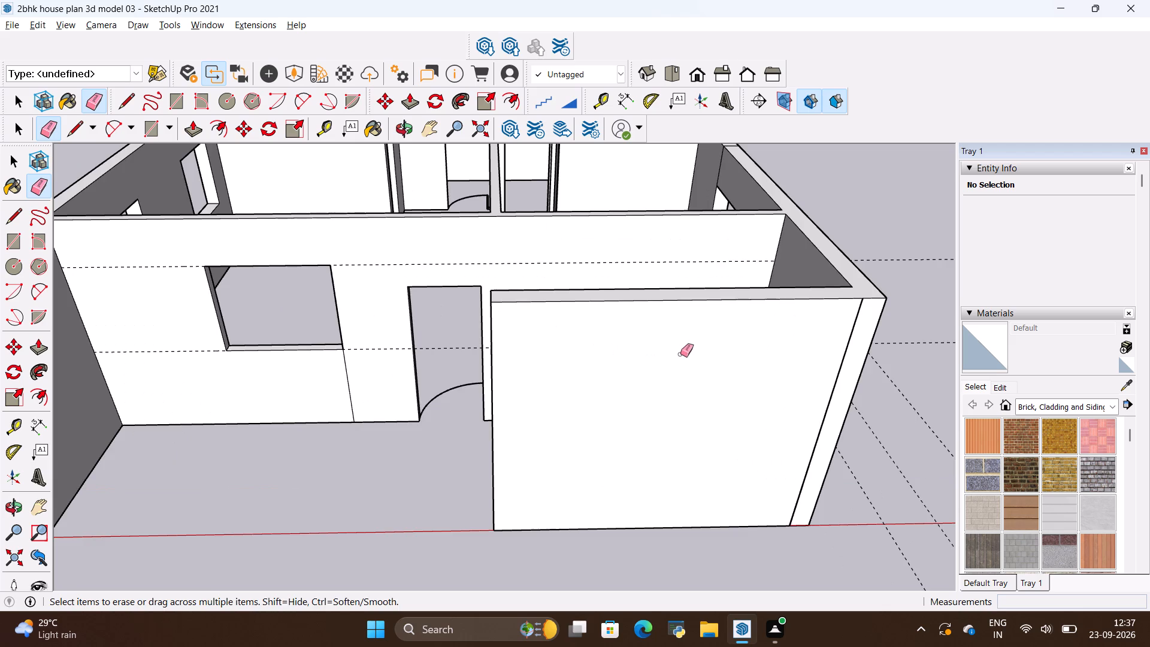
pyautogui.moveTo(682, 354); pyautogui.dragTo(356, 335, button='middle')
pyautogui.moveTo(544, 334); pyautogui.dragTo(295, 313, button='middle')
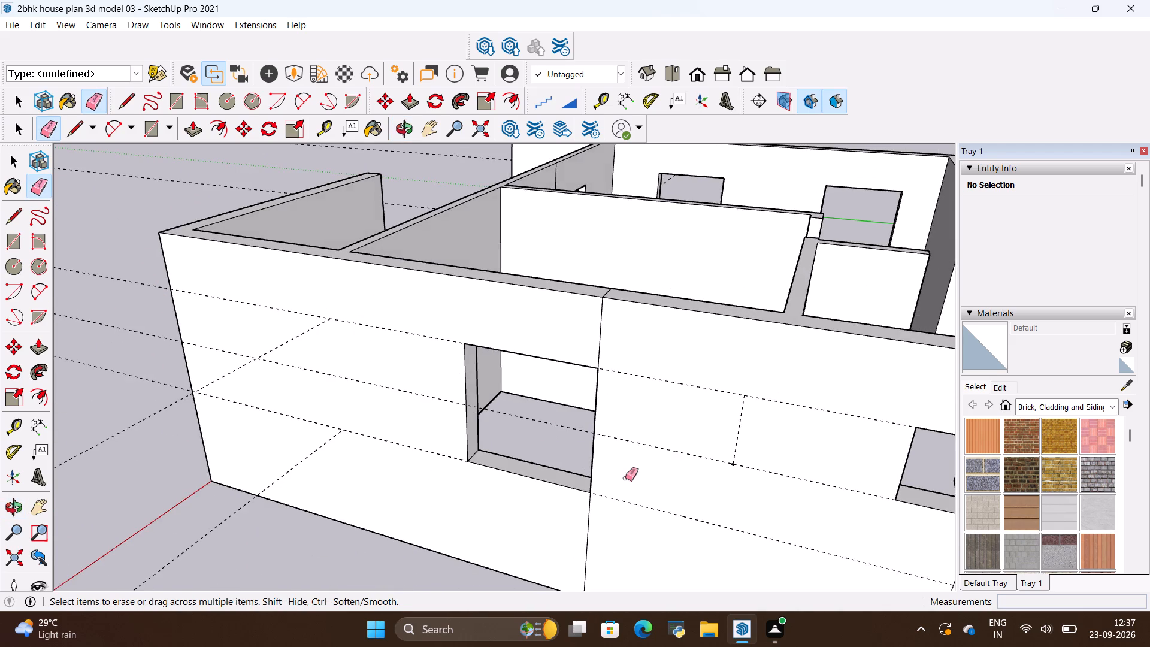
pyautogui.scroll(4, 634, 407)
pyautogui.moveTo(577, 300); pyautogui.dragTo(543, 299)
pyautogui.moveTo(583, 293); pyautogui.dragTo(559, 295)
pyautogui.scroll(-6, 559, 289)
pyautogui.moveTo(574, 460); pyautogui.dragTo(558, 460)
# Erase the leftover edges around the patch beside the small window, along with the two guide lines through it.
pyautogui.scroll(-5, 358, 349)
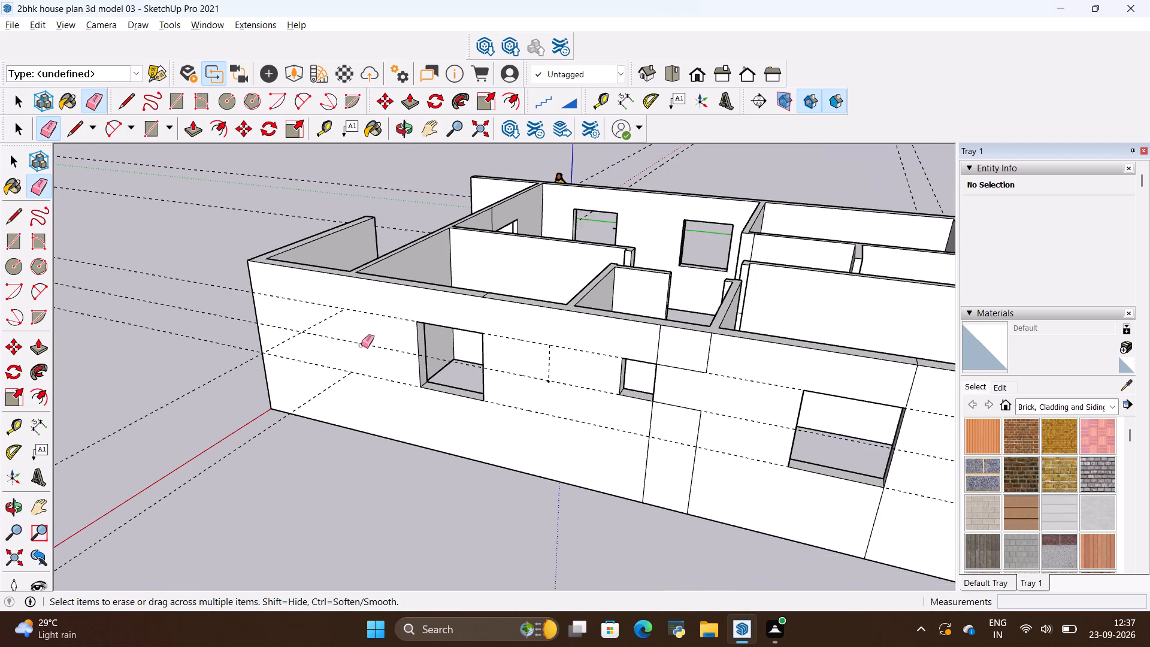
pyautogui.scroll(12, 715, 356)
pyautogui.moveTo(632, 358); pyautogui.dragTo(627, 524)
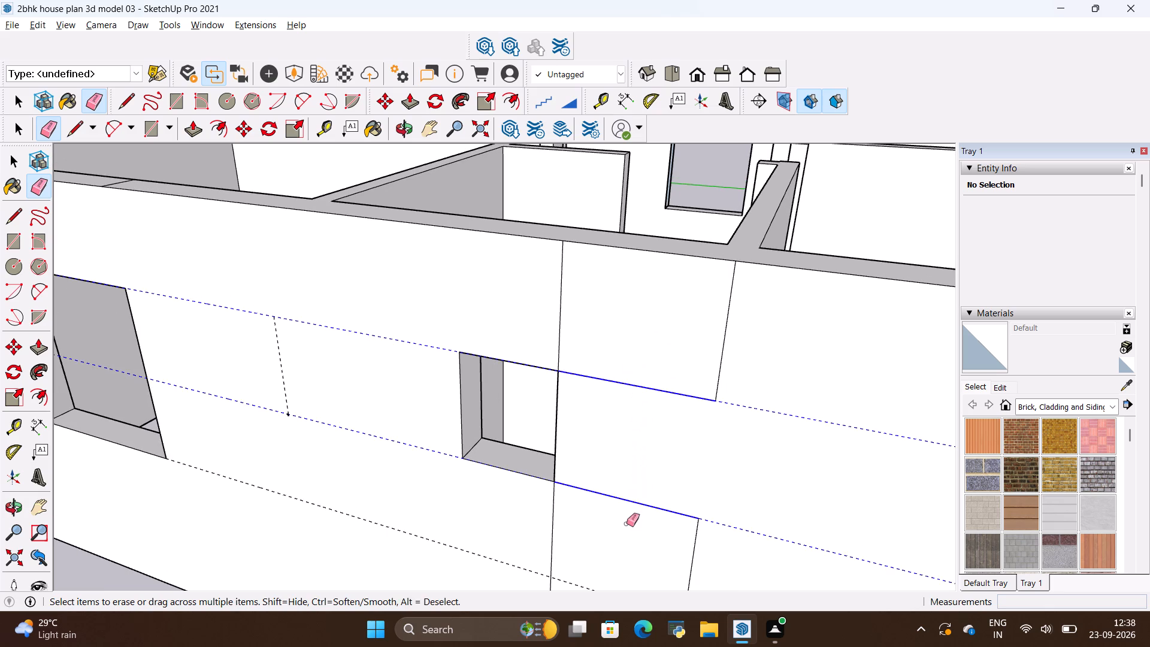
pyautogui.moveTo(627, 524); pyautogui.dragTo(626, 524)
pyautogui.moveTo(730, 355); pyautogui.dragTo(521, 304)
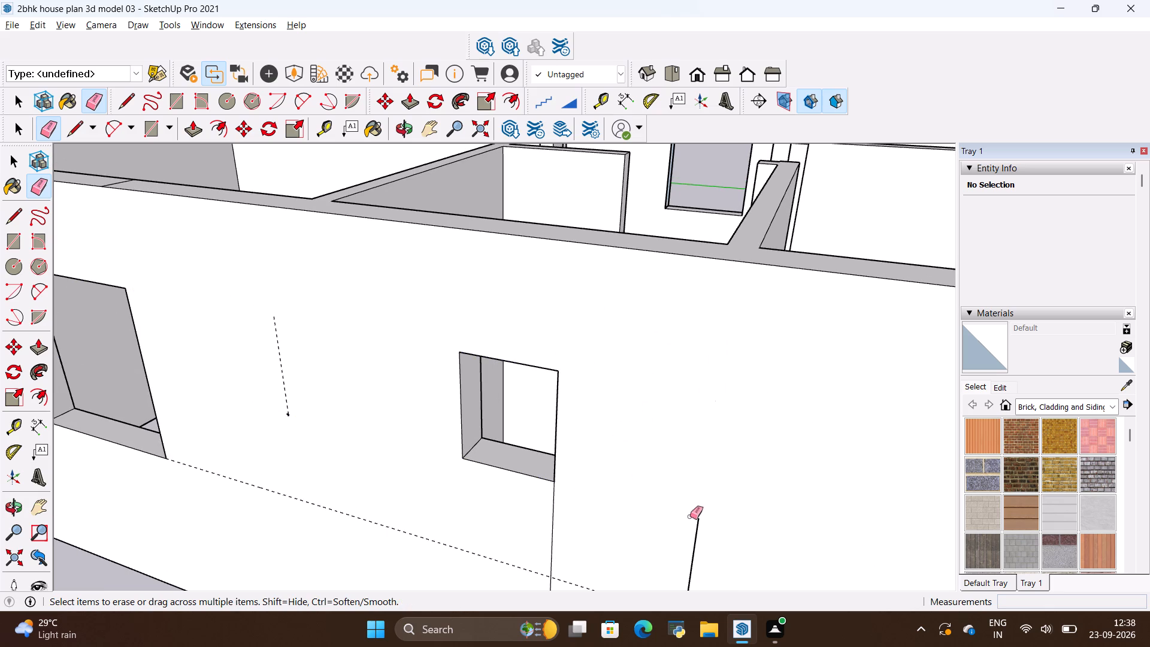
pyautogui.moveTo(733, 524); pyautogui.dragTo(488, 521)
# Erase the leftover edges above and below the large window past the small one, and the guide line along its sill.
pyautogui.scroll(-11, 584, 484)
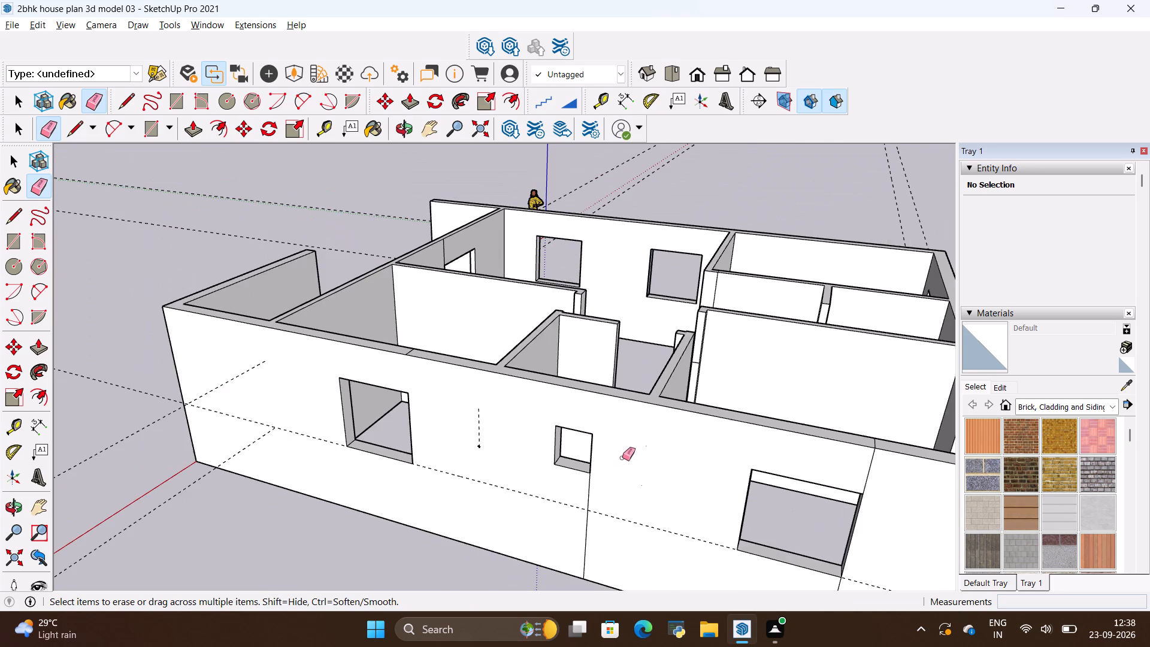
pyautogui.scroll(-4, 622, 456)
pyautogui.scroll(9, 806, 497)
pyautogui.moveTo(773, 437); pyautogui.dragTo(738, 428)
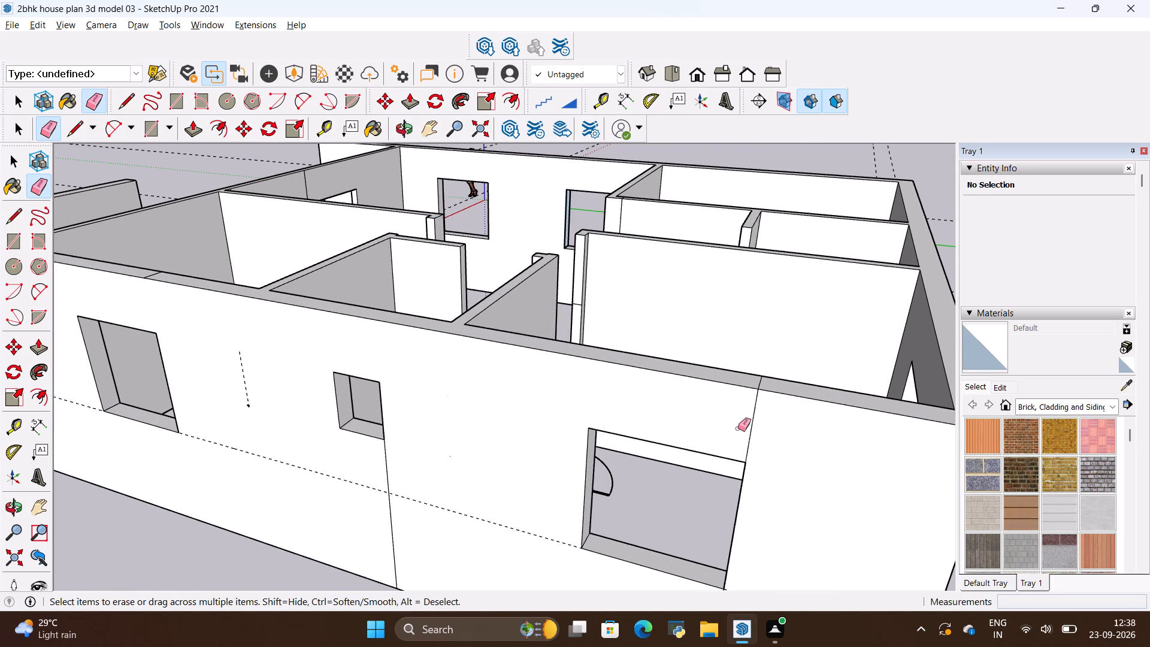
pyautogui.moveTo(738, 428); pyautogui.dragTo(718, 426)
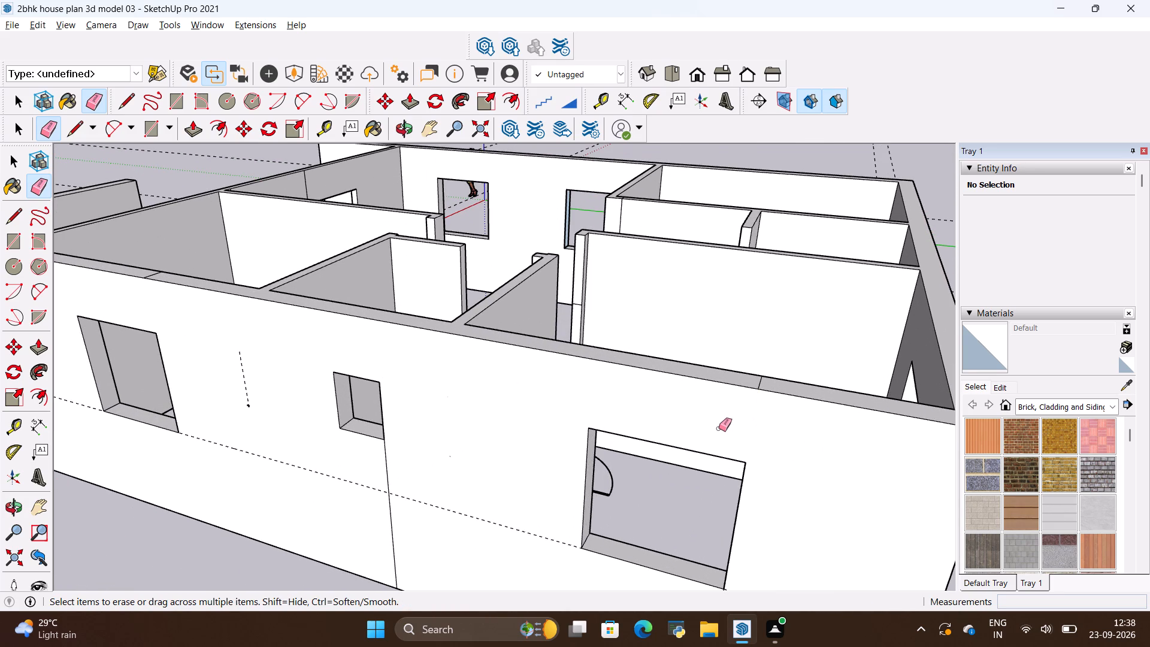
pyautogui.scroll(-2, 753, 400)
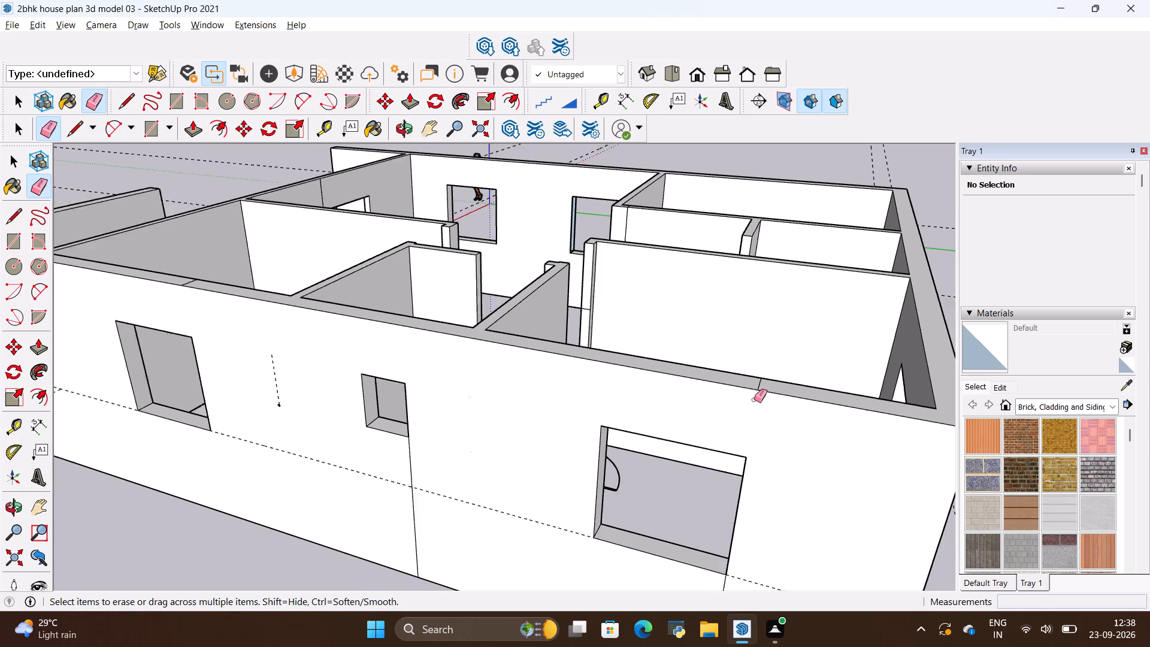
pyautogui.scroll(-6, 754, 400)
pyautogui.scroll(4, 738, 558)
pyautogui.moveTo(731, 540); pyautogui.dragTo(711, 540)
pyautogui.moveTo(773, 463); pyautogui.dragTo(773, 482)
# Erase the leftover edge below the small window and the short vertical guide beside that window.
pyautogui.moveTo(471, 450); pyautogui.dragTo(420, 441)
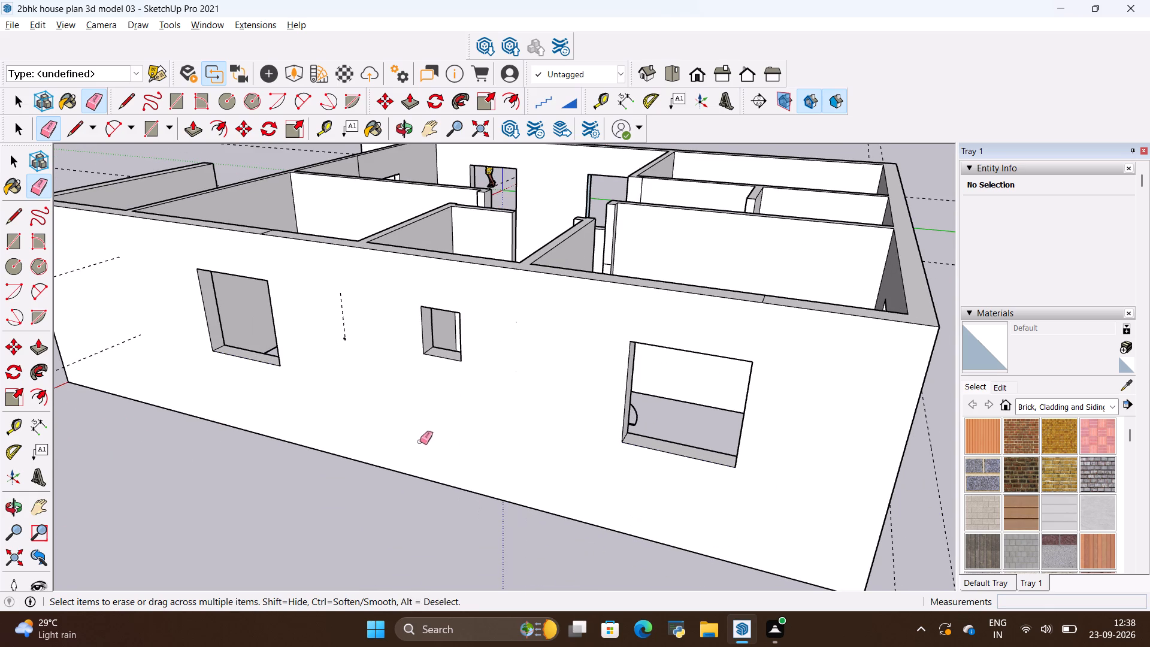
pyautogui.moveTo(364, 338); pyautogui.dragTo(308, 340)
pyautogui.scroll(-3, 411, 416)
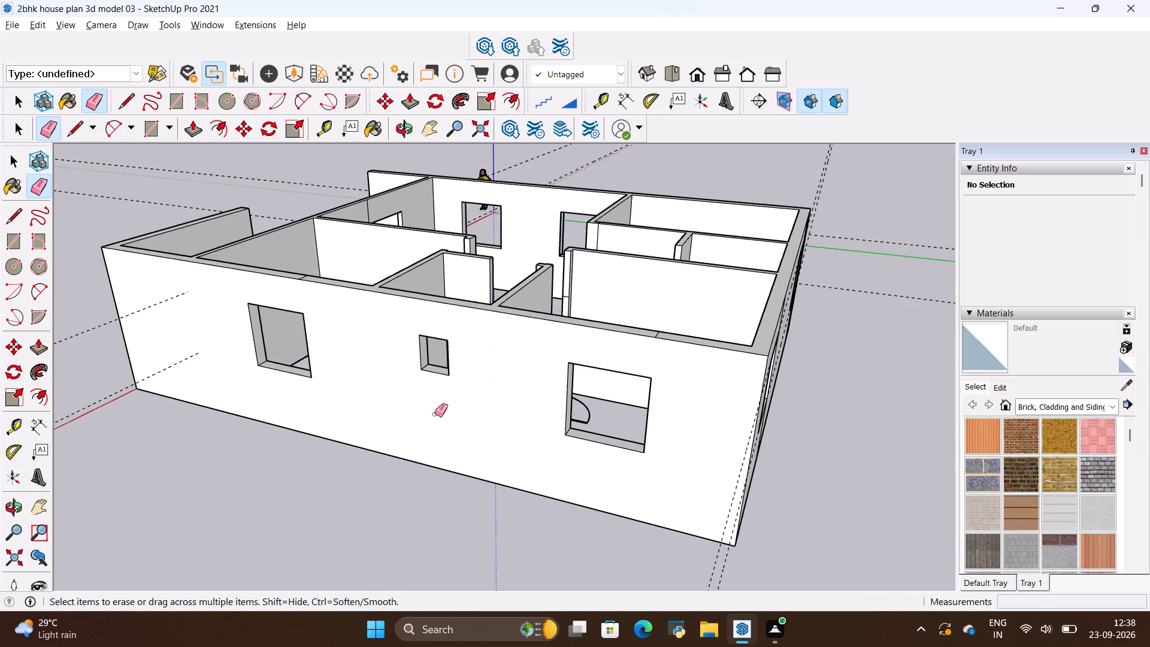
# Erase the leftover edges above and below the end wall's window, plus the two guide lines across that wall's outer face.
pyautogui.scroll(3, 641, 388)
pyautogui.moveTo(714, 402); pyautogui.dragTo(440, 389, button='middle')
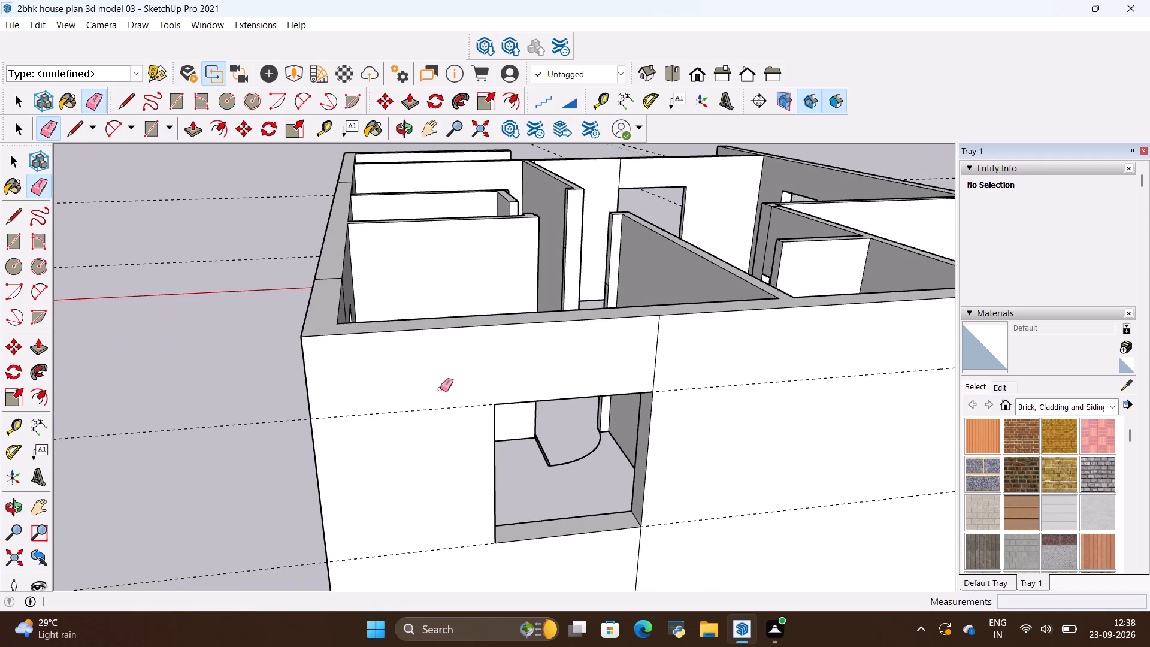
pyautogui.moveTo(694, 355); pyautogui.dragTo(630, 361)
pyautogui.moveTo(673, 364); pyautogui.dragTo(729, 539)
pyautogui.moveTo(710, 354); pyautogui.dragTo(714, 373)
pyautogui.moveTo(718, 358); pyautogui.dragTo(726, 415)
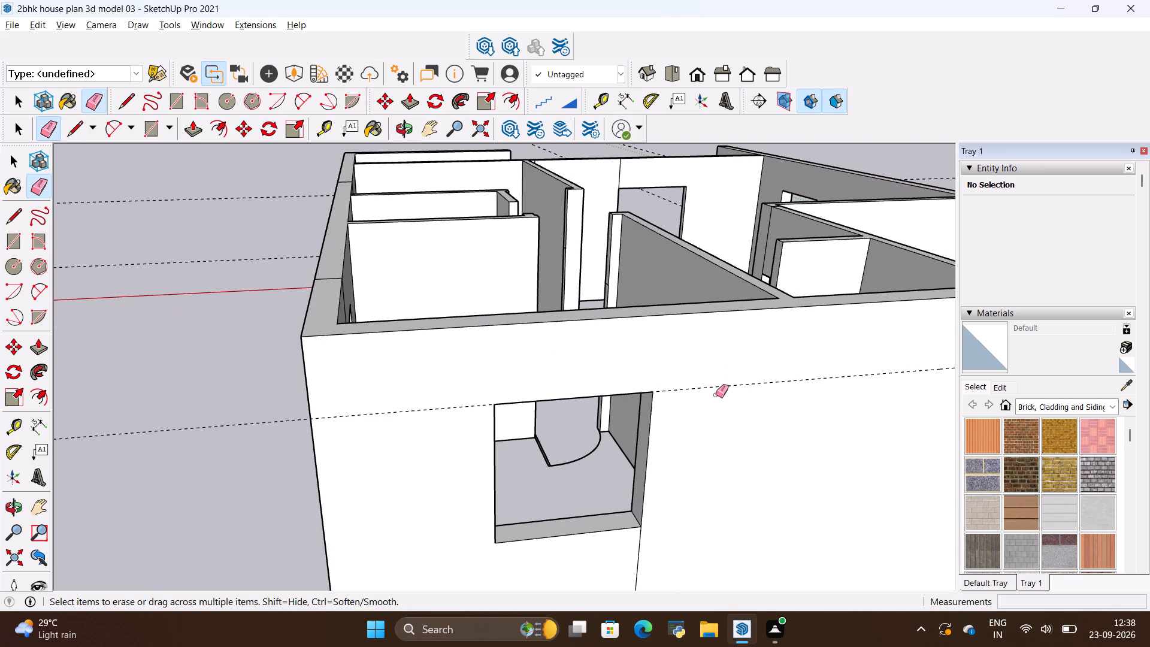
pyautogui.scroll(-5, 716, 395)
pyautogui.click(716, 391)
pyautogui.moveTo(701, 492); pyautogui.dragTo(645, 522)
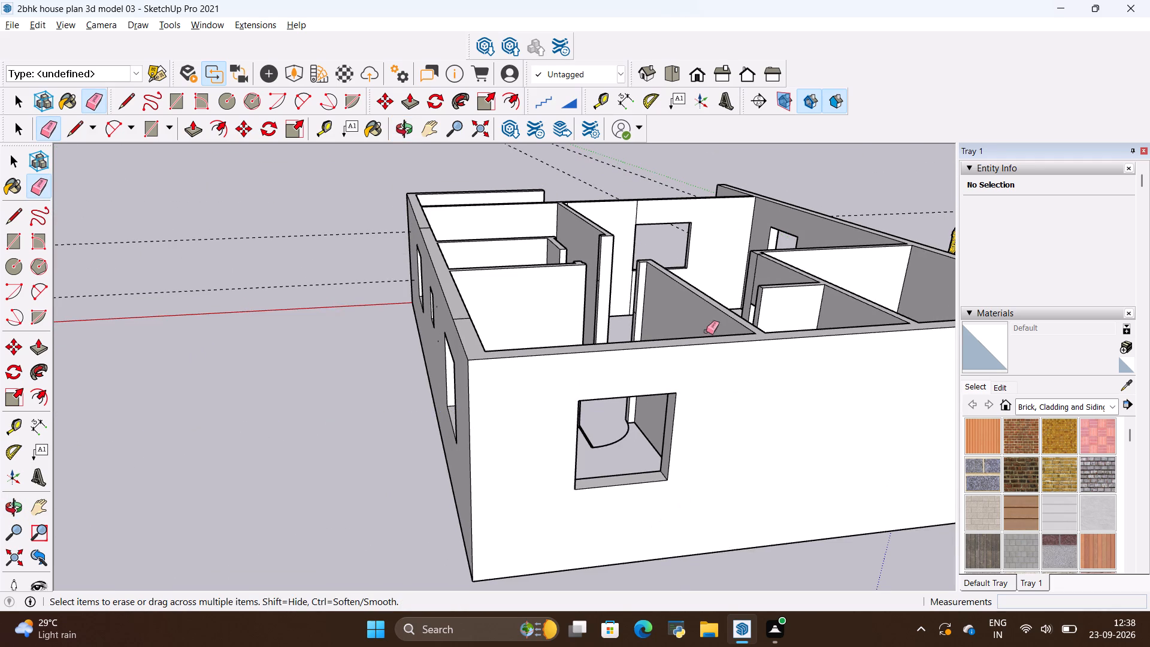
# Push/Pull the face above the doorway of the room beyond the small-windowed room across to the opposite wall.
pyautogui.scroll(8, 703, 300)
pyautogui.moveTo(512, 316); pyautogui.dragTo(719, 403, button='middle')
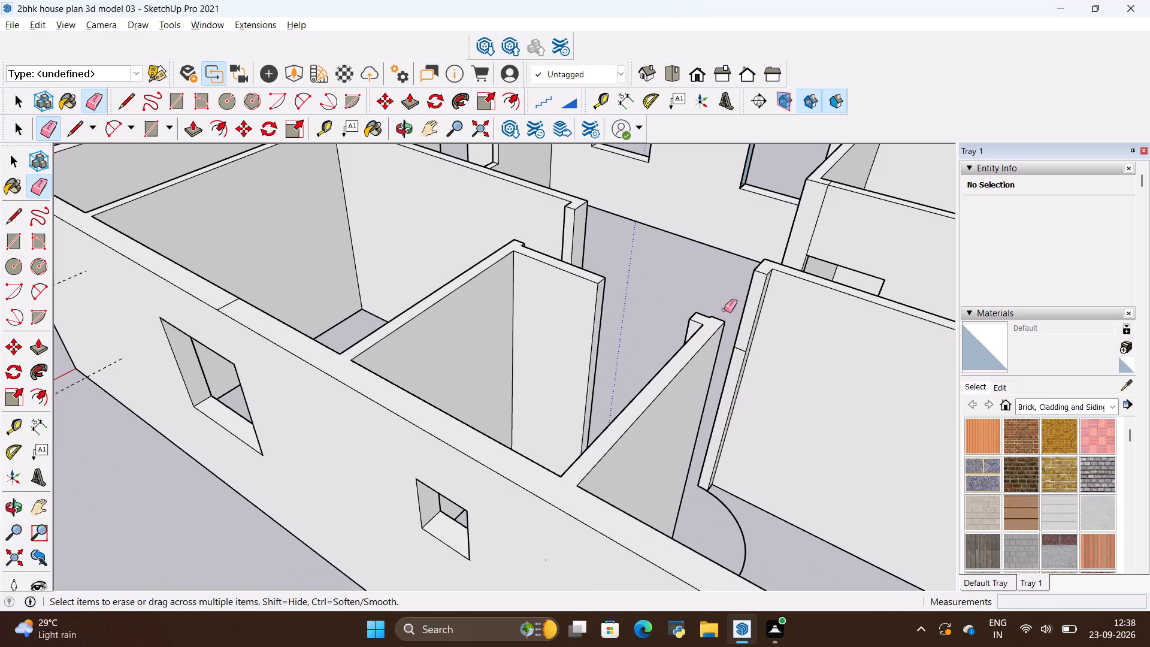
pyautogui.scroll(2, 752, 306)
pyautogui.press('p')
pyautogui.click(752, 307)
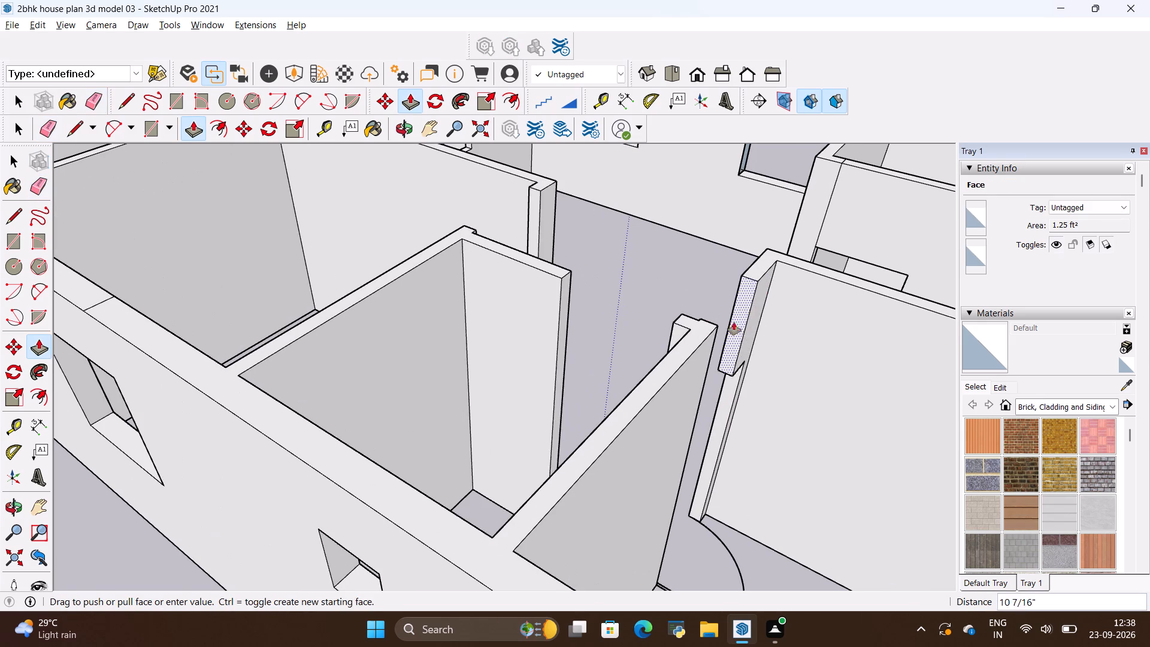
pyautogui.click(710, 322)
# Push/Pull the face above the small-windowed room's doorway 3' across to the opposite wall.
pyautogui.scroll(4, 552, 310)
pyautogui.moveTo(600, 373); pyautogui.dragTo(807, 392, button='middle')
pyautogui.moveTo(656, 364); pyautogui.dragTo(736, 380, button='middle')
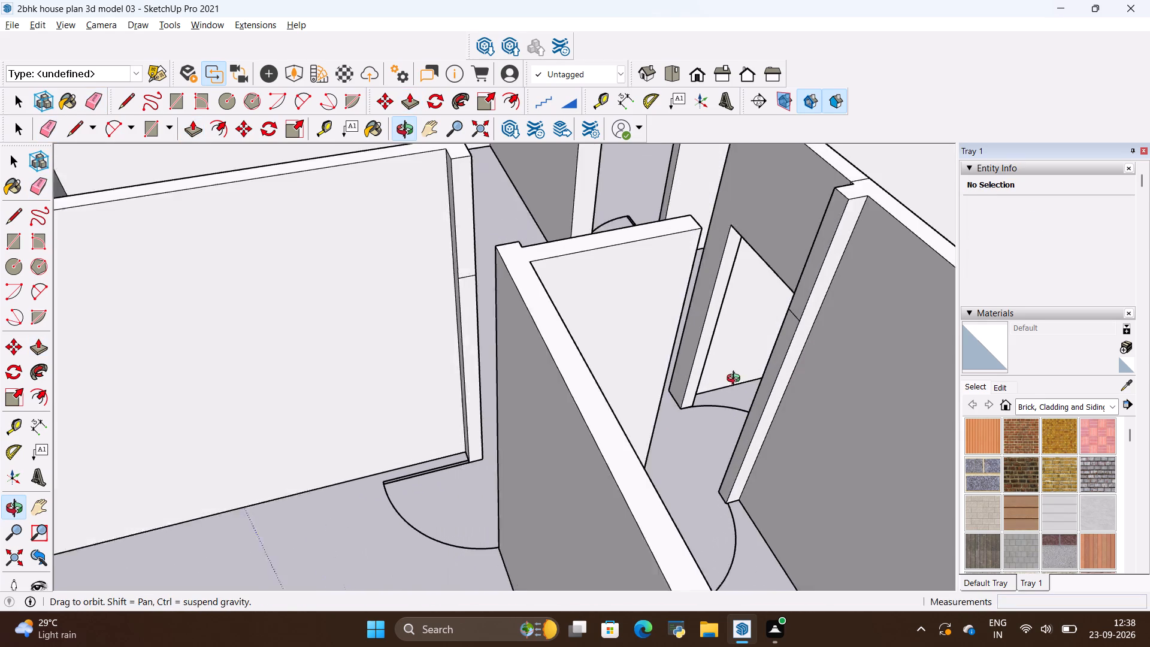
pyautogui.moveTo(736, 380); pyautogui.dragTo(742, 380, button='middle')
pyautogui.click(811, 250)
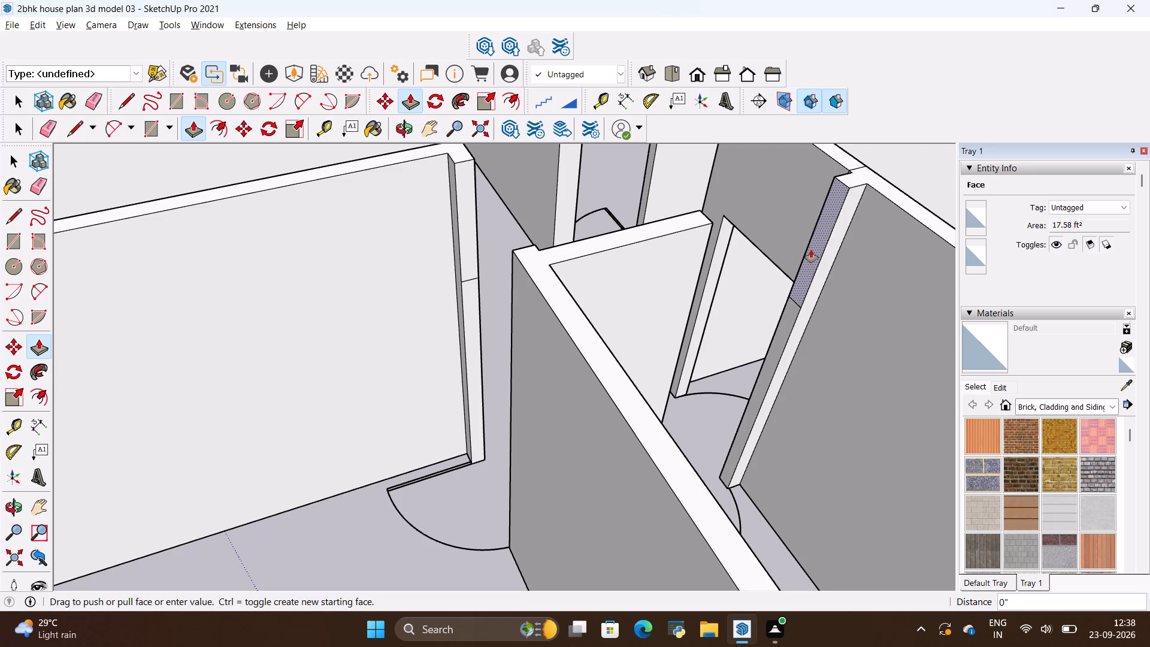
pyautogui.click(711, 221)
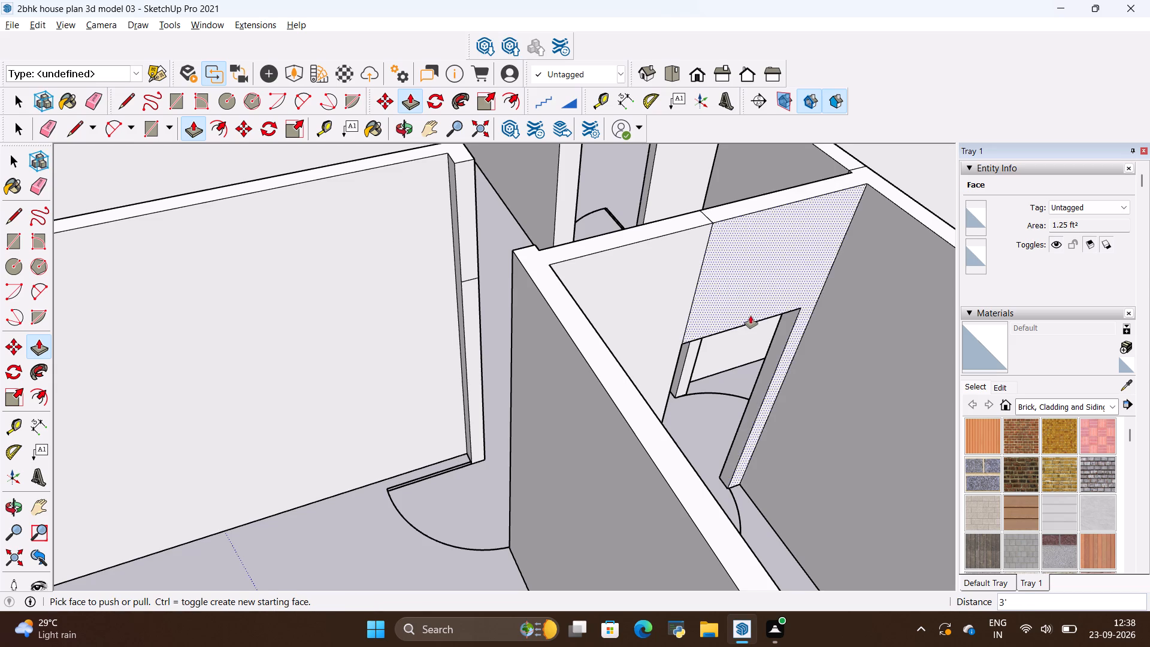
# Push/Pull the face above the adjoining front-side room's doorway 3' across to the small room's corner.
pyautogui.scroll(-5, 753, 317)
pyautogui.scroll(2, 597, 234)
pyautogui.click(561, 237)
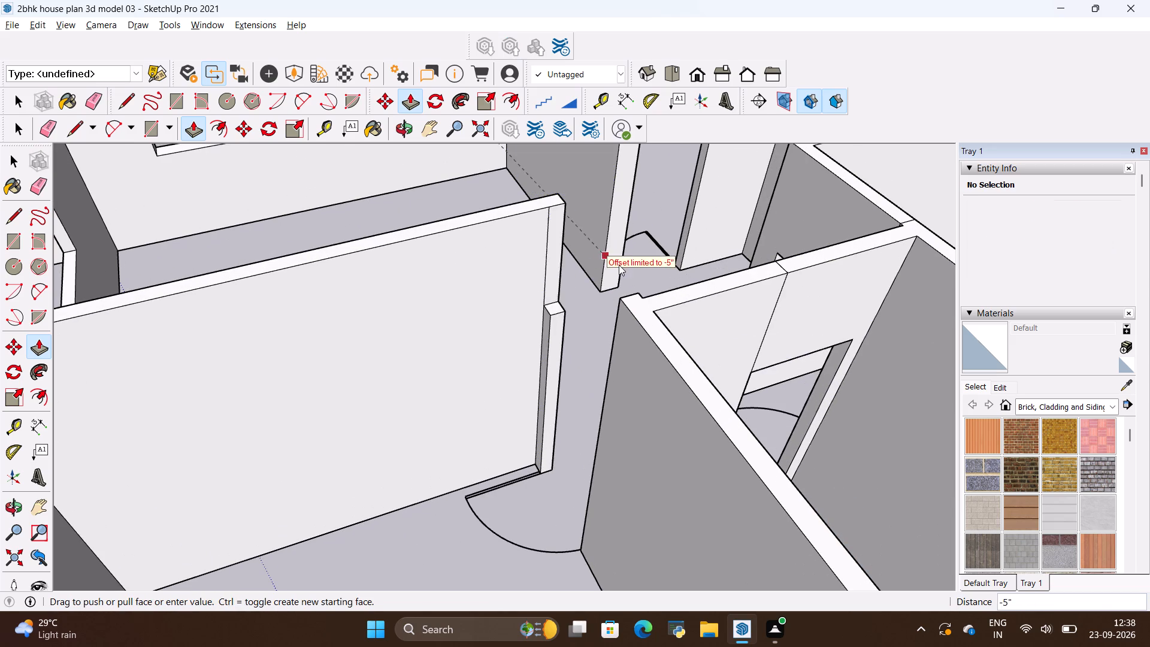
pyautogui.click(634, 292)
pyautogui.scroll(-5, 533, 336)
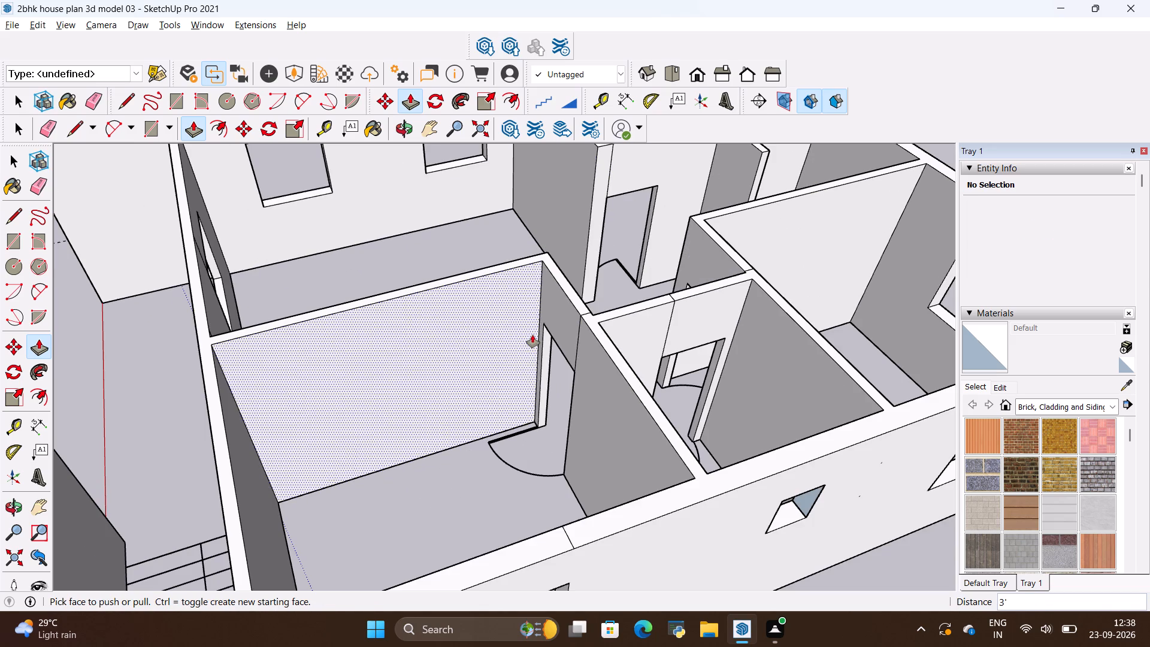
# Erase the leftover edges beside the small room's new door header, on the wall face and across the wall top.
pyautogui.press('e')
pyautogui.moveTo(697, 306); pyautogui.dragTo(665, 326)
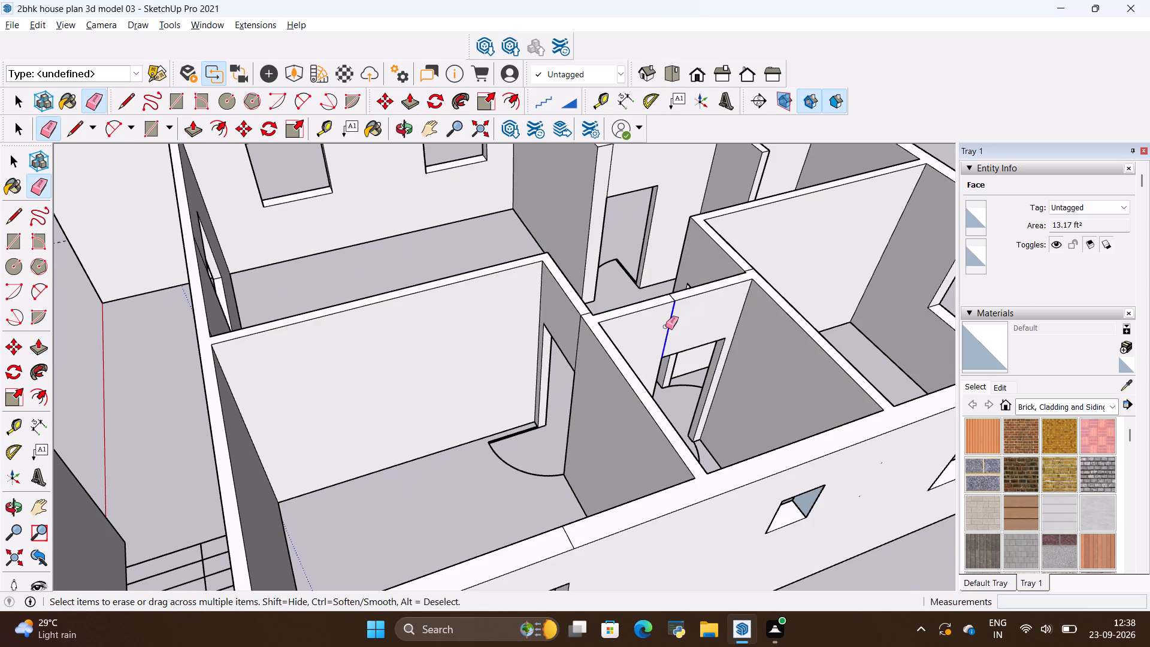
pyautogui.moveTo(665, 326); pyautogui.dragTo(665, 326)
pyautogui.scroll(8, 660, 291)
pyautogui.moveTo(808, 332); pyautogui.dragTo(743, 360)
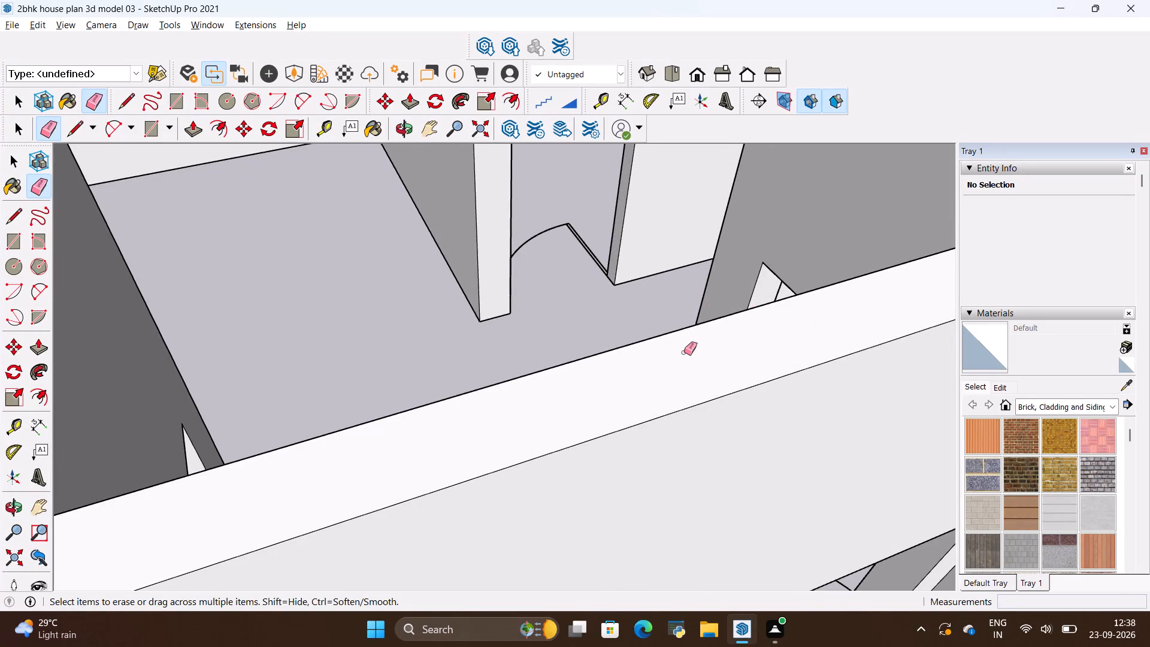
pyautogui.scroll(-16, 684, 352)
pyautogui.scroll(-5, 684, 343)
# Erase the leftover edges across the wall tops around the inner doorways beside the central passage.
pyautogui.moveTo(535, 341); pyautogui.dragTo(766, 464, button='middle')
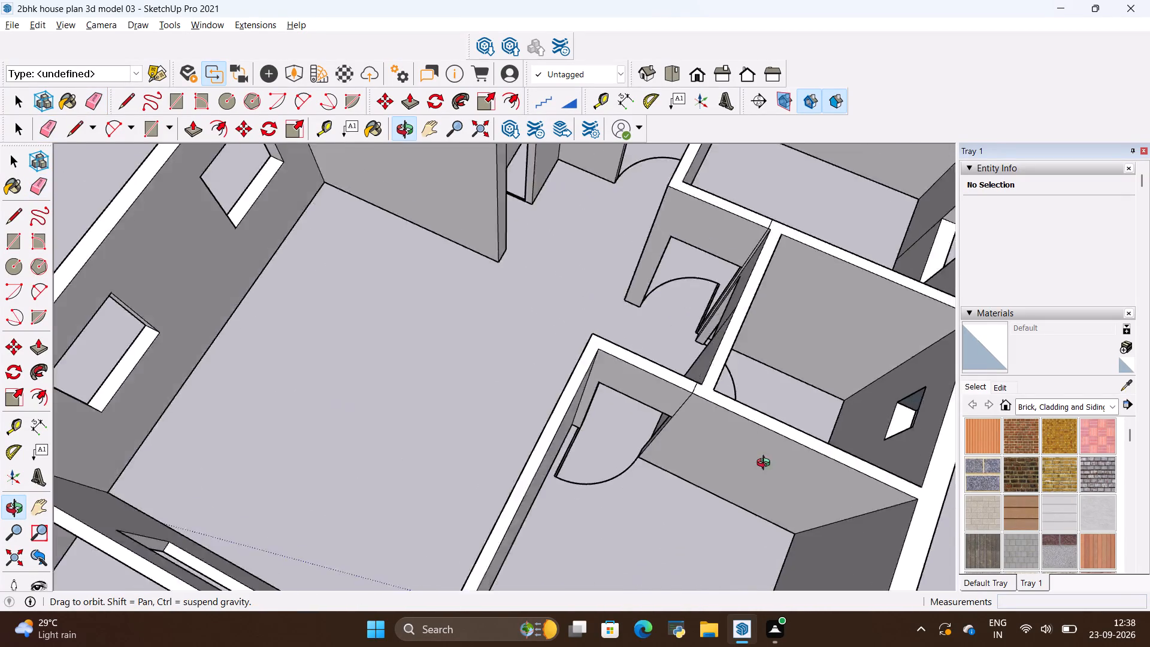
pyautogui.moveTo(766, 464); pyautogui.dragTo(845, 417, button='middle')
pyautogui.moveTo(513, 355); pyautogui.dragTo(788, 413, button='middle')
pyautogui.scroll(3, 581, 171)
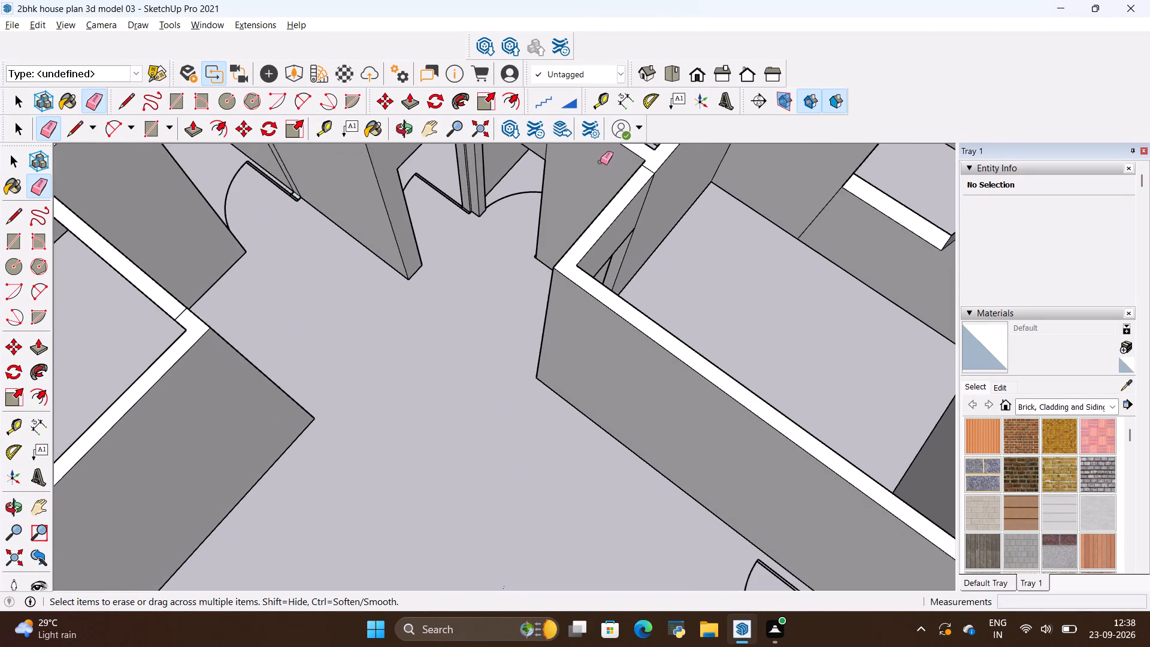
pyautogui.scroll(7, 600, 162)
pyautogui.moveTo(666, 165); pyautogui.dragTo(659, 195)
pyautogui.moveTo(673, 198); pyautogui.dragTo(653, 229)
pyautogui.scroll(-14, 690, 286)
pyautogui.scroll(5, 622, 205)
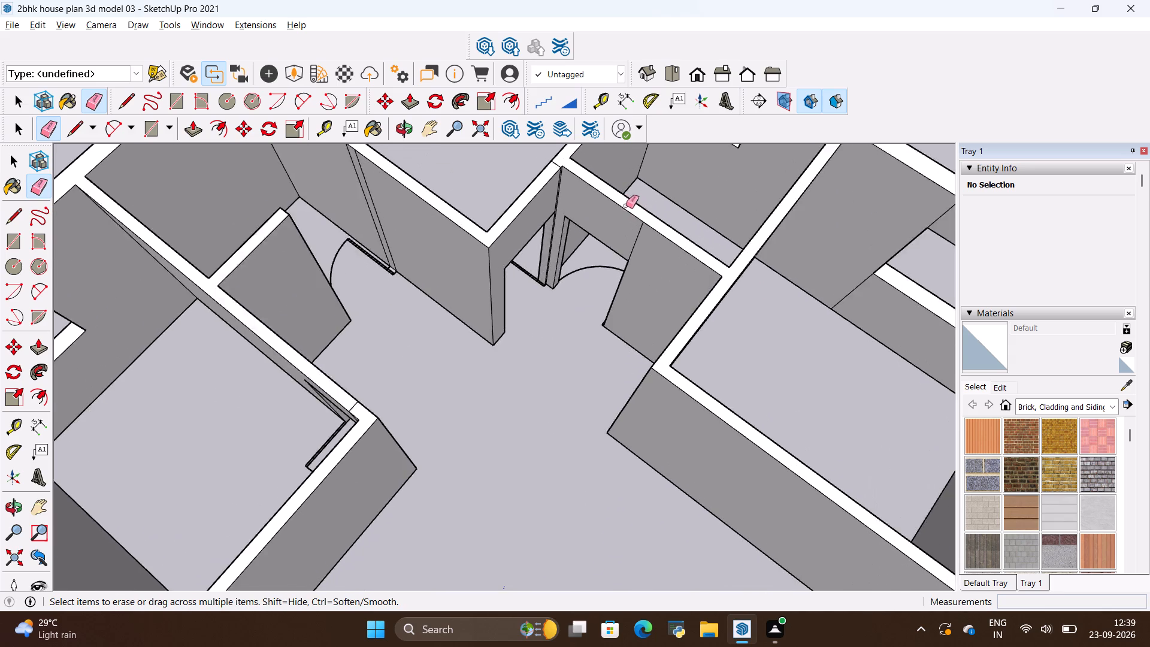
pyautogui.scroll(4, 626, 205)
pyautogui.moveTo(633, 260); pyautogui.dragTo(659, 274)
pyautogui.scroll(-5, 624, 292)
# Erase the two leftover vertical edges on the partition wall face near the open door leaf.
pyautogui.moveTo(524, 371); pyautogui.dragTo(627, 396, button='middle')
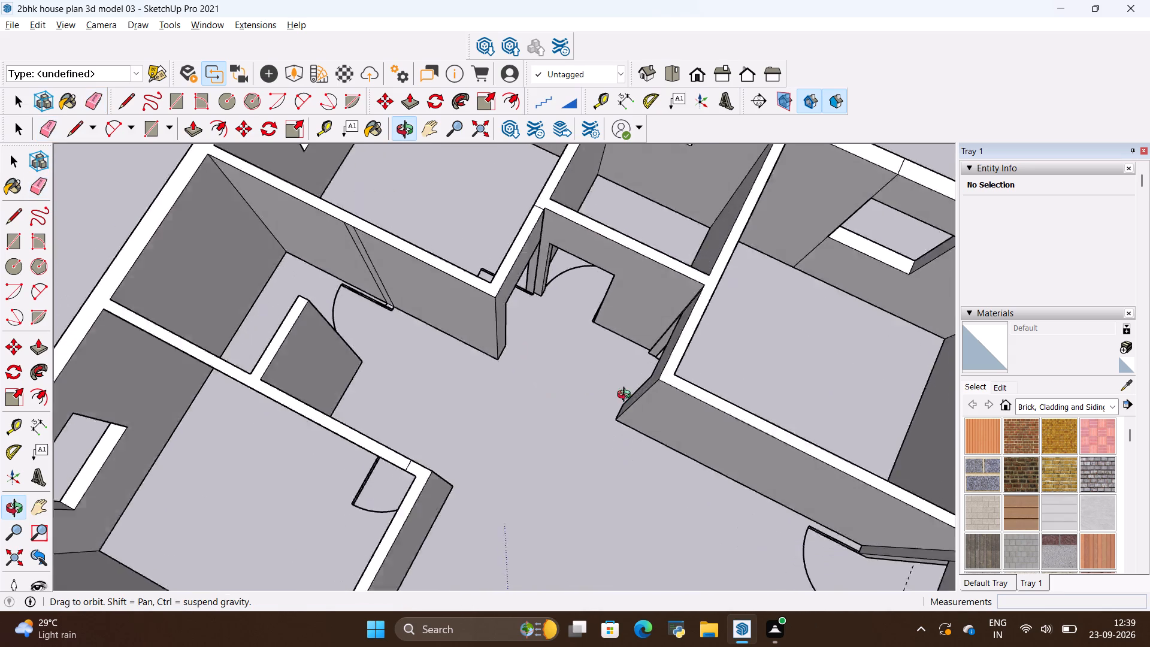
pyautogui.moveTo(627, 396); pyautogui.dragTo(760, 296, button='middle')
pyautogui.moveTo(570, 279); pyautogui.dragTo(745, 243, button='middle')
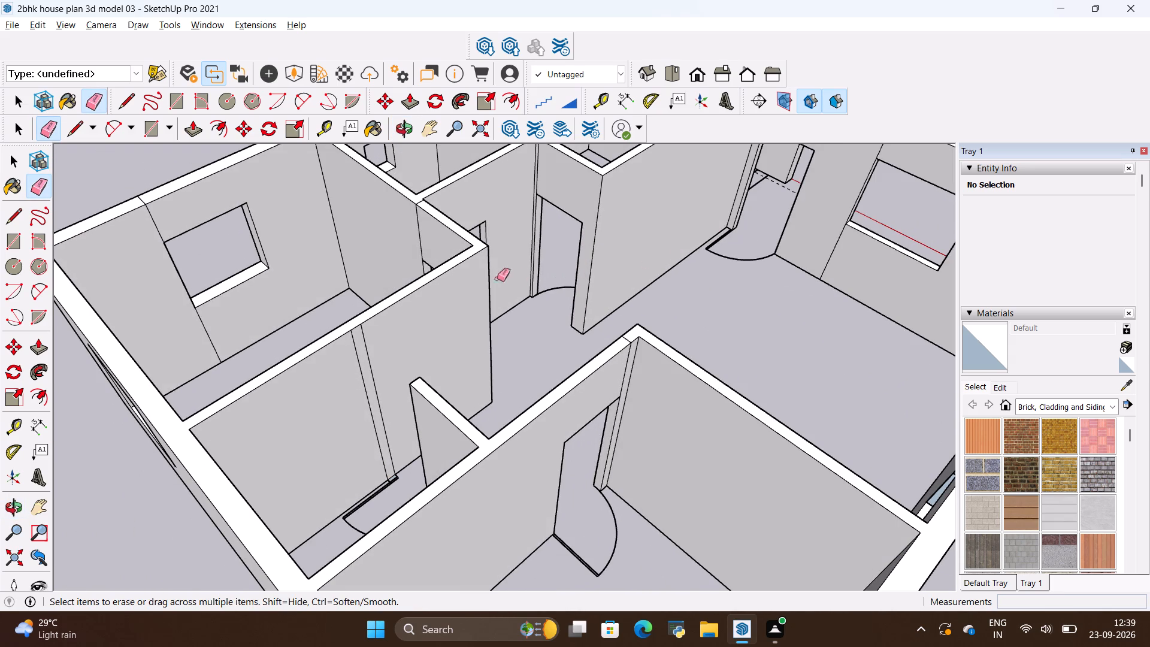
pyautogui.moveTo(382, 374); pyautogui.dragTo(357, 386)
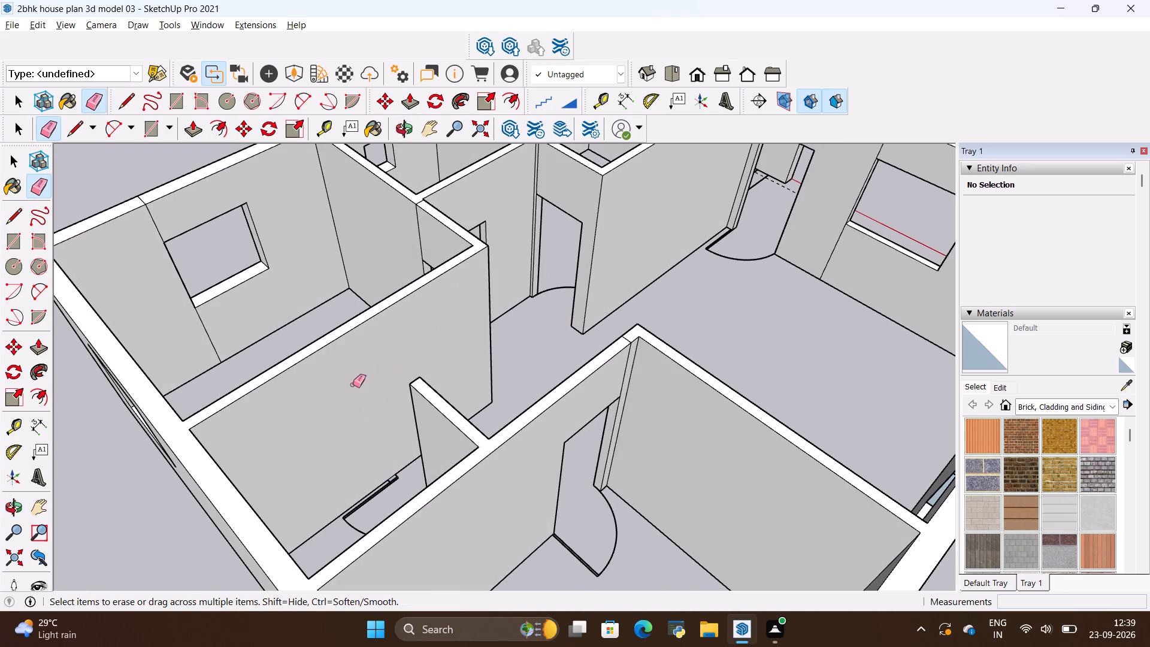
# Erase the leftover edges beside the corner room's window, on the wall face and across the wall top.
pyautogui.scroll(4, 133, 208)
pyautogui.moveTo(161, 208); pyautogui.dragTo(153, 222)
pyautogui.moveTo(246, 358); pyautogui.dragTo(232, 370)
pyautogui.moveTo(231, 365); pyautogui.dragTo(226, 370)
pyautogui.scroll(-5, 315, 326)
pyautogui.scroll(13, 204, 257)
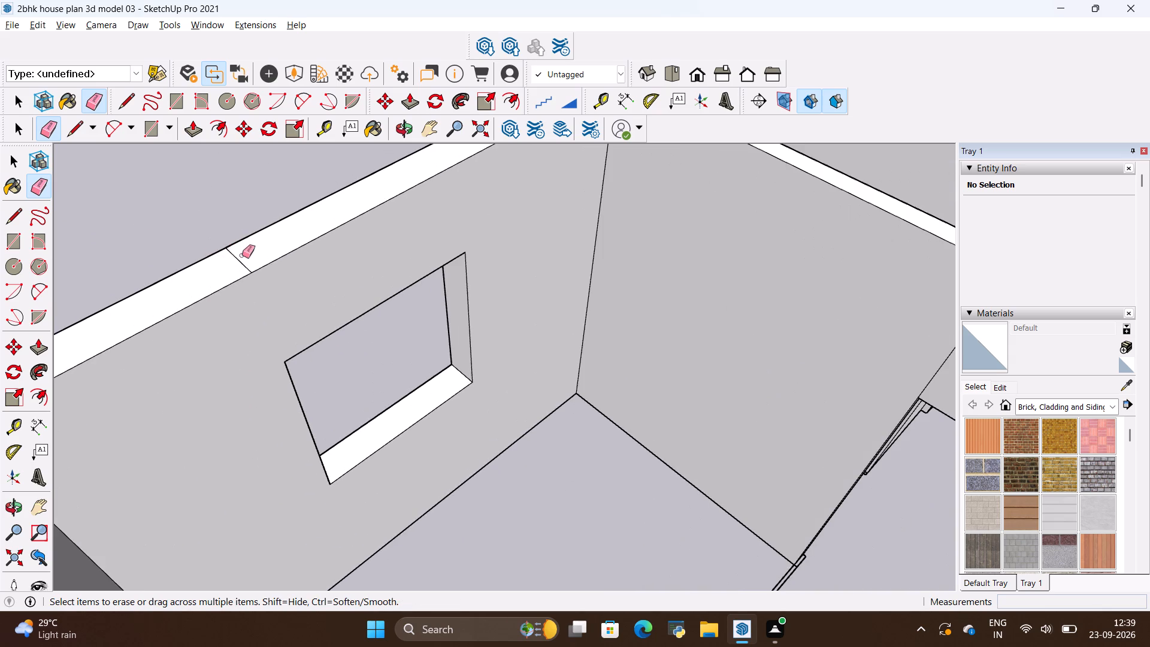
pyautogui.moveTo(242, 255); pyautogui.dragTo(240, 265)
pyautogui.scroll(-16, 276, 270)
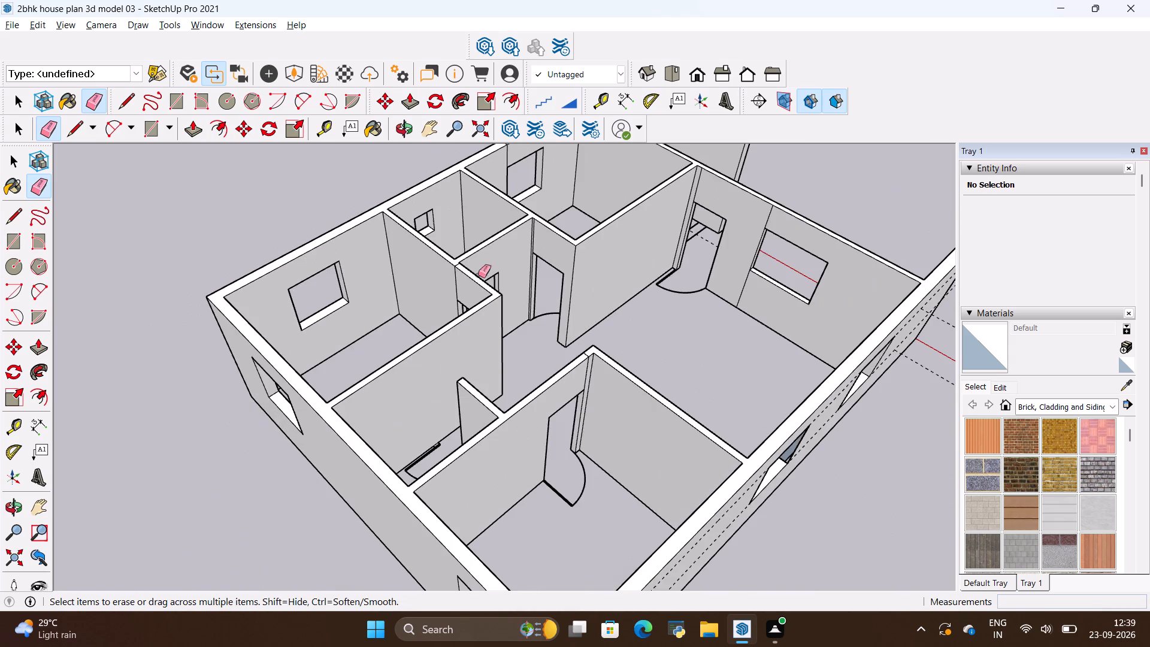
# Erase the leftover edges above and beside the front room's doorway, on the wall face and across the wall top.
pyautogui.moveTo(603, 316); pyautogui.dragTo(244, 285, button='middle')
pyautogui.moveTo(592, 401); pyautogui.dragTo(429, 366, button='middle')
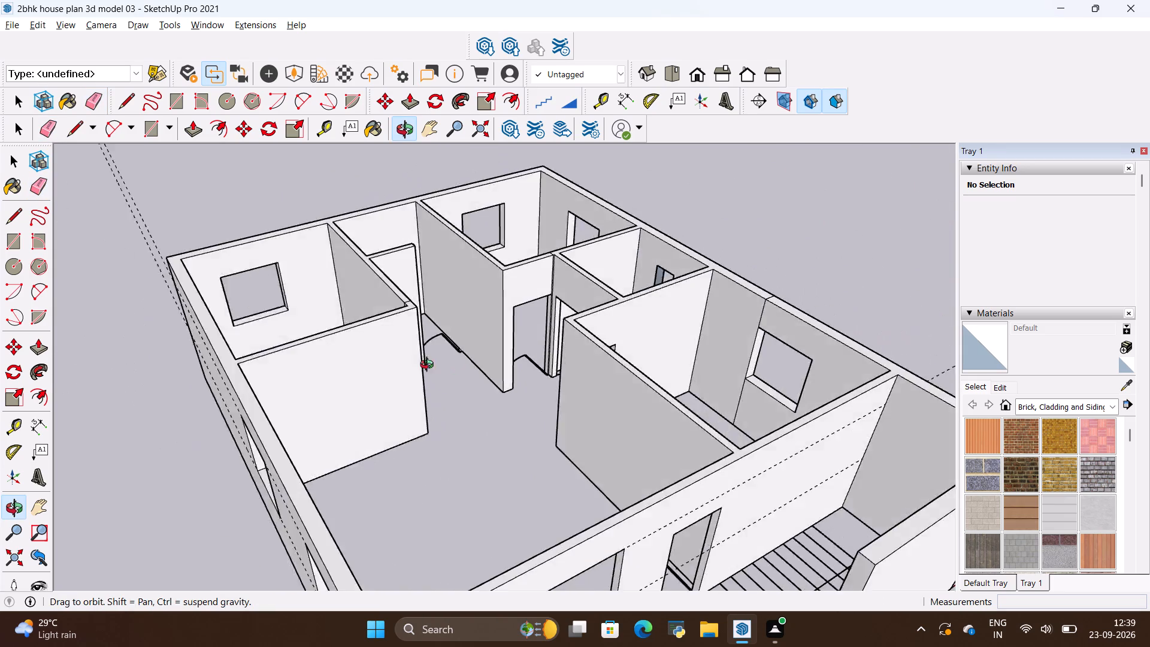
pyautogui.moveTo(429, 366); pyautogui.dragTo(699, 410, button='middle')
pyautogui.moveTo(359, 398); pyautogui.dragTo(532, 376, button='middle')
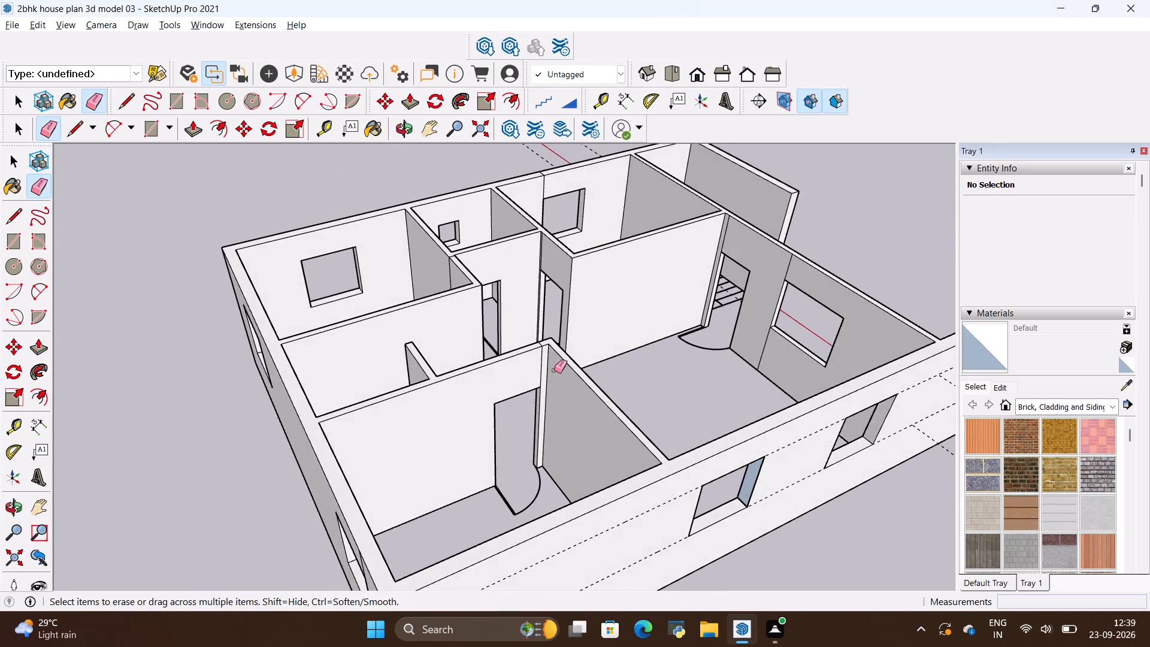
pyautogui.scroll(14, 553, 367)
pyautogui.moveTo(530, 356); pyautogui.dragTo(499, 369)
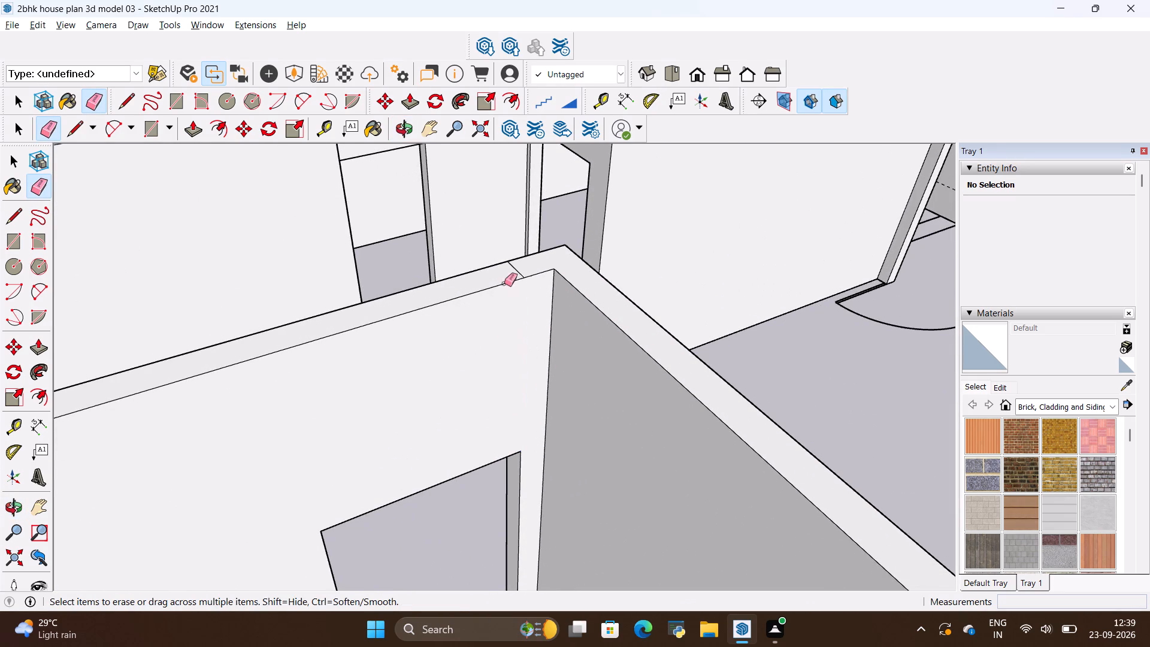
pyautogui.scroll(7, 504, 283)
pyautogui.moveTo(525, 261); pyautogui.dragTo(499, 272)
pyautogui.scroll(-8, 480, 274)
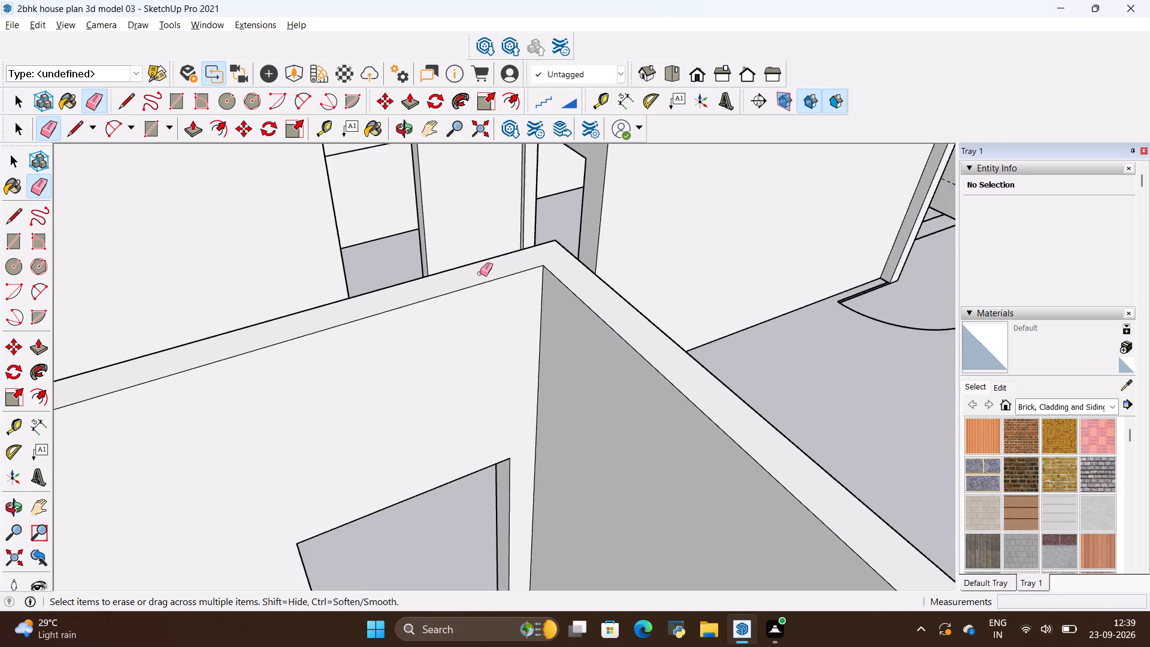
pyautogui.scroll(-17, 480, 273)
pyautogui.scroll(-4, 482, 265)
# Erase the leftover vertical edge on the front wall between the window and the entrance door.
pyautogui.moveTo(632, 312); pyautogui.dragTo(612, 315, button='middle')
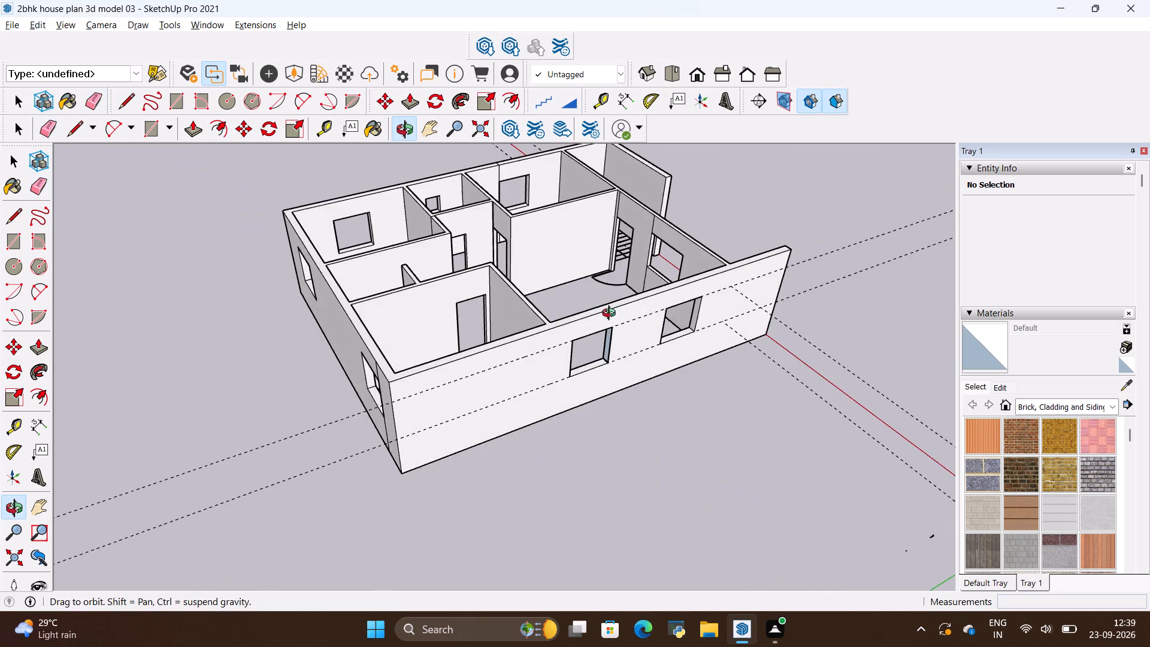
pyautogui.moveTo(612, 315); pyautogui.dragTo(208, 323, button='middle')
pyautogui.moveTo(542, 346); pyautogui.dragTo(409, 344, button='middle')
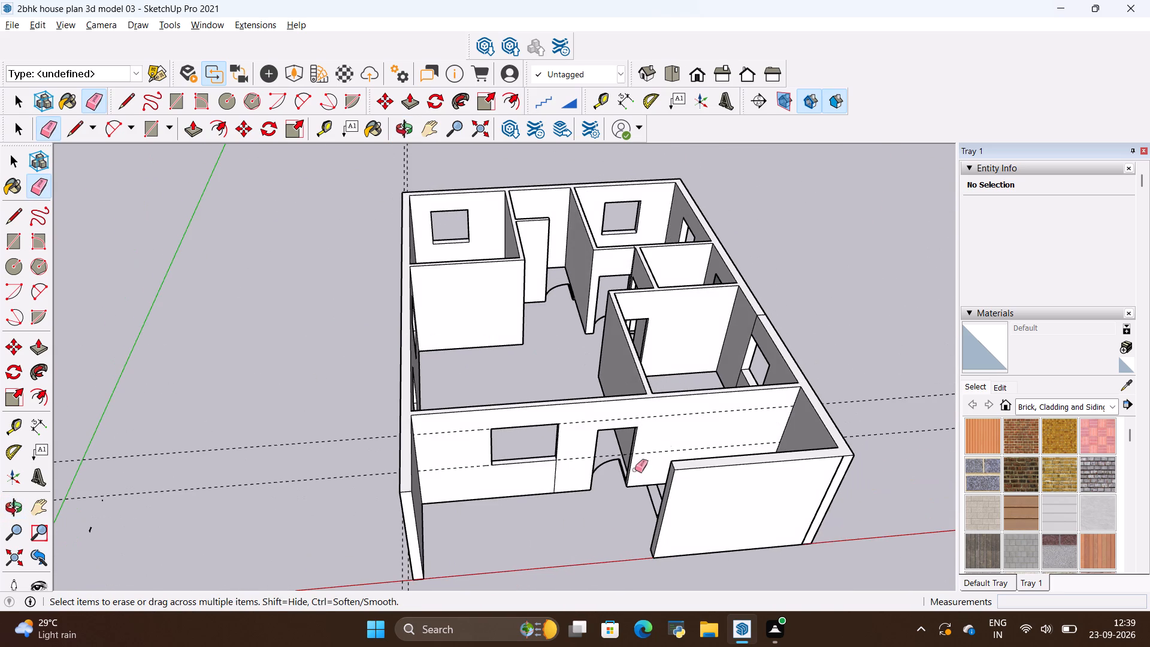
pyautogui.scroll(5, 537, 476)
pyautogui.moveTo(571, 471); pyautogui.dragTo(556, 471)
pyautogui.scroll(-8, 349, 386)
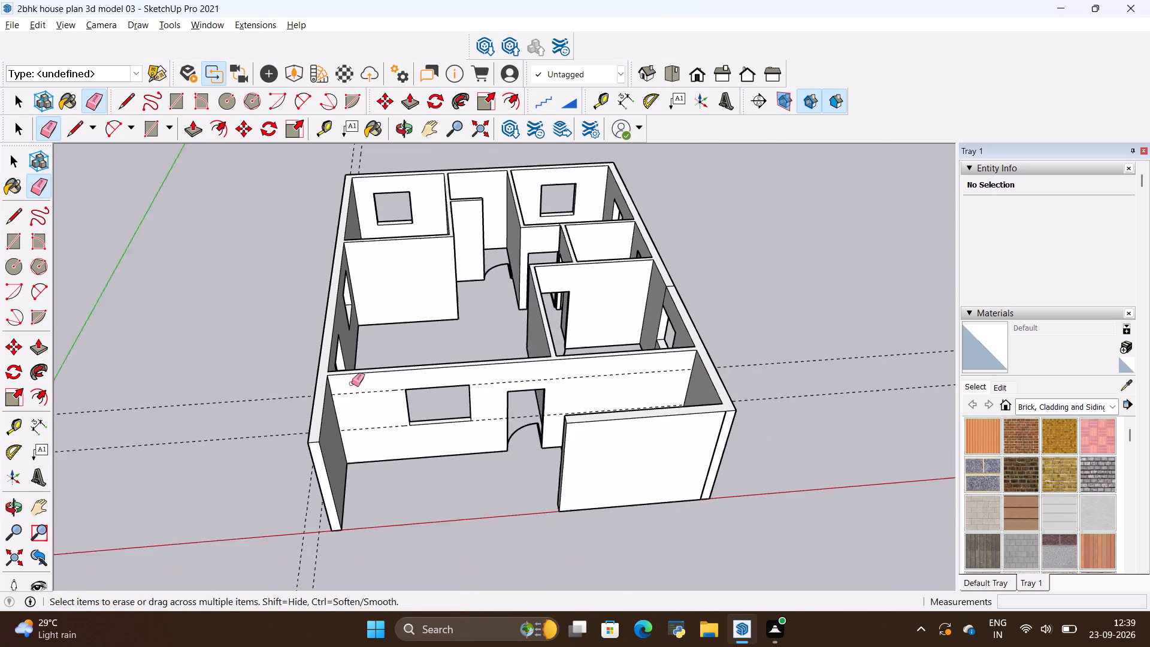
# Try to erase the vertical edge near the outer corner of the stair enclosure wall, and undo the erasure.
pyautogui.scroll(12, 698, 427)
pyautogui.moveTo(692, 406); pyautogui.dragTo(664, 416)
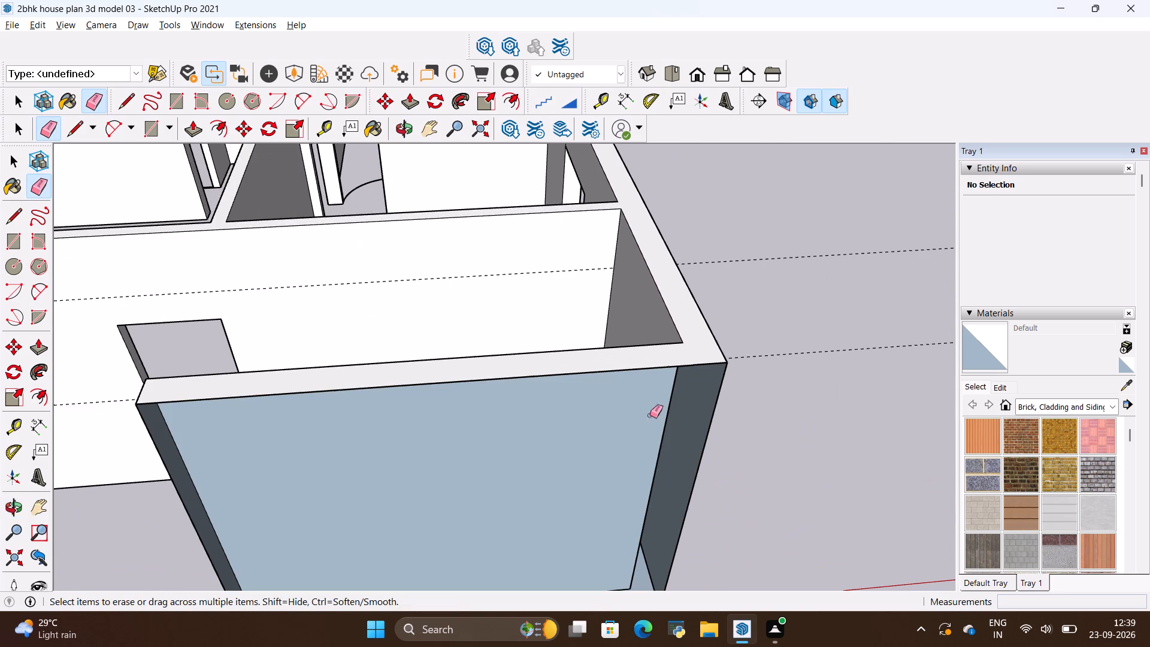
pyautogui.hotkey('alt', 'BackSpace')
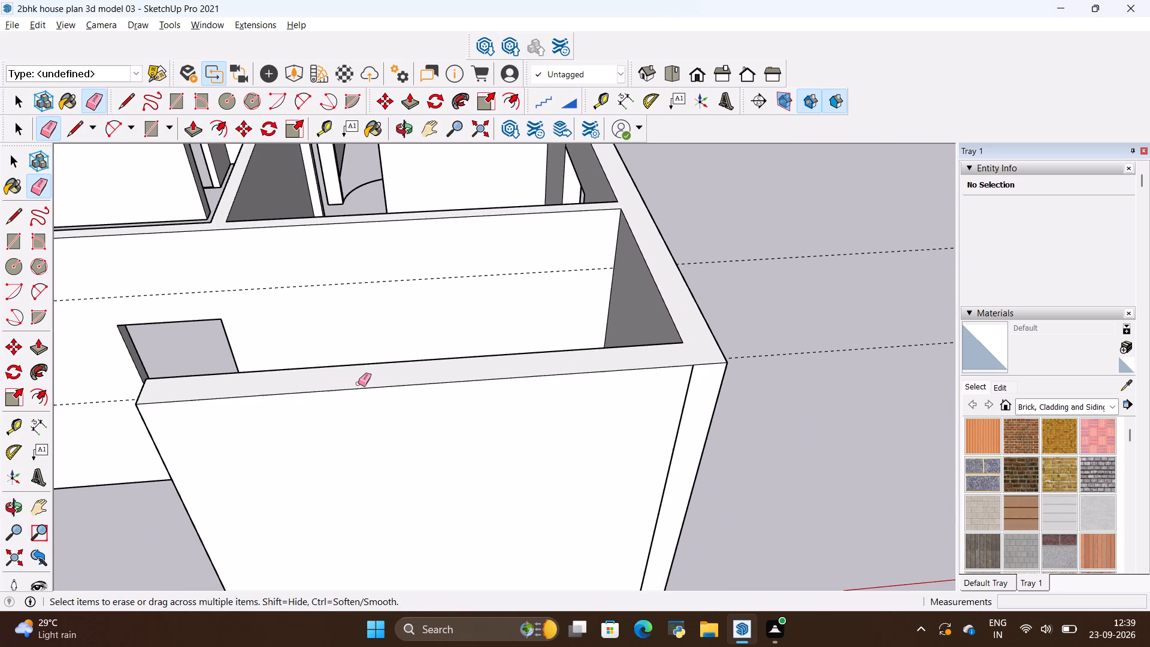
# Examine the vertical edge at the stair enclosure's outer corner from close up and from other sides.
pyautogui.scroll(-6, 355, 349)
pyautogui.scroll(4, 461, 465)
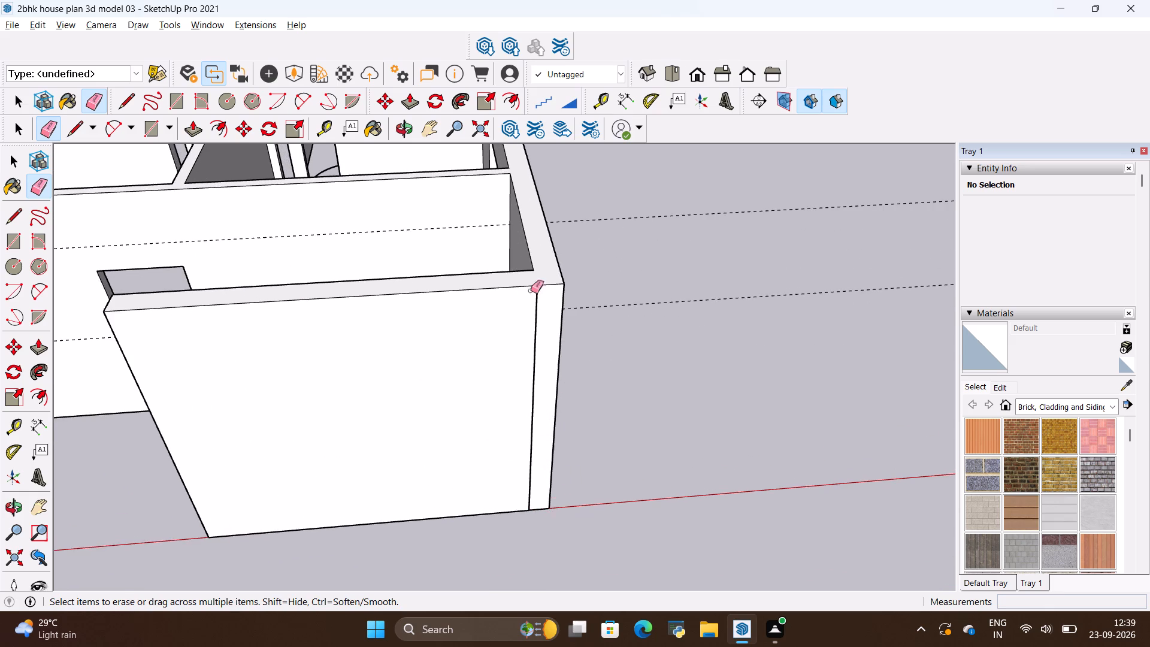
pyautogui.scroll(4, 528, 278)
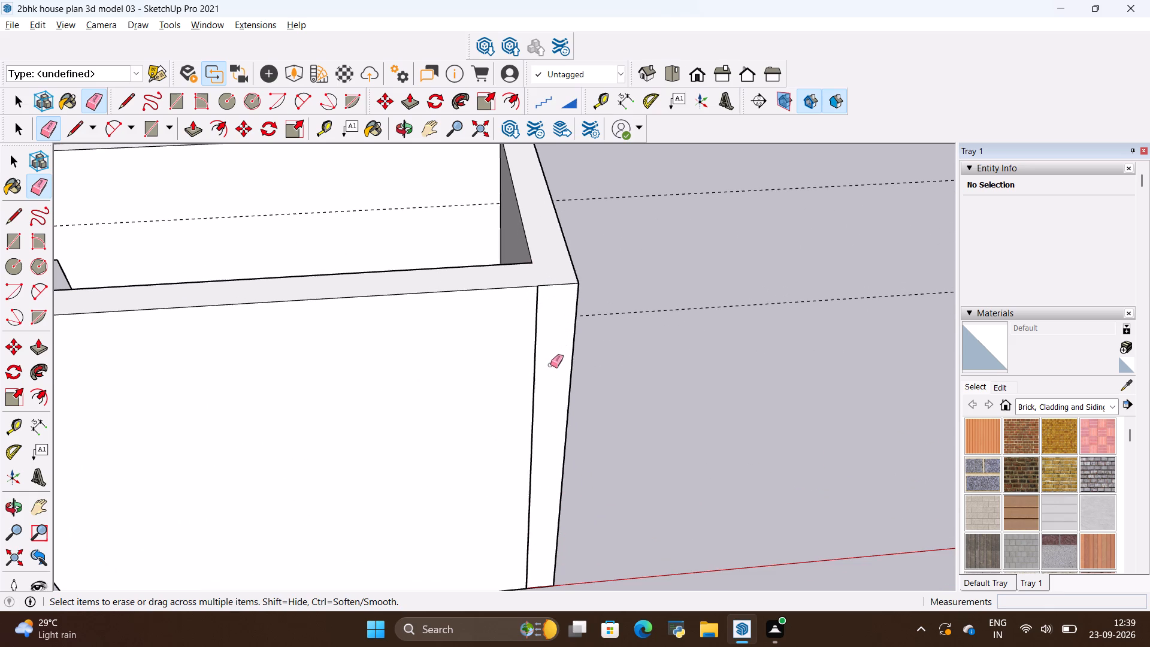
pyautogui.scroll(6, 537, 301)
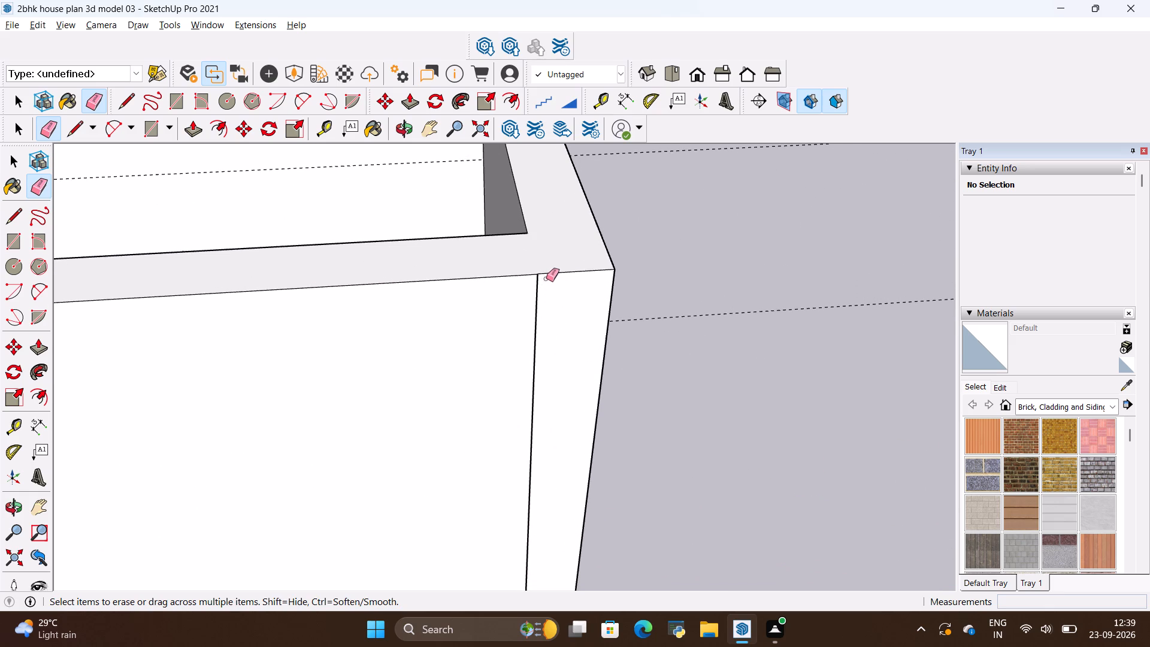
pyautogui.scroll(-14, 546, 279)
pyautogui.moveTo(376, 326); pyautogui.dragTo(764, 407, button='middle')
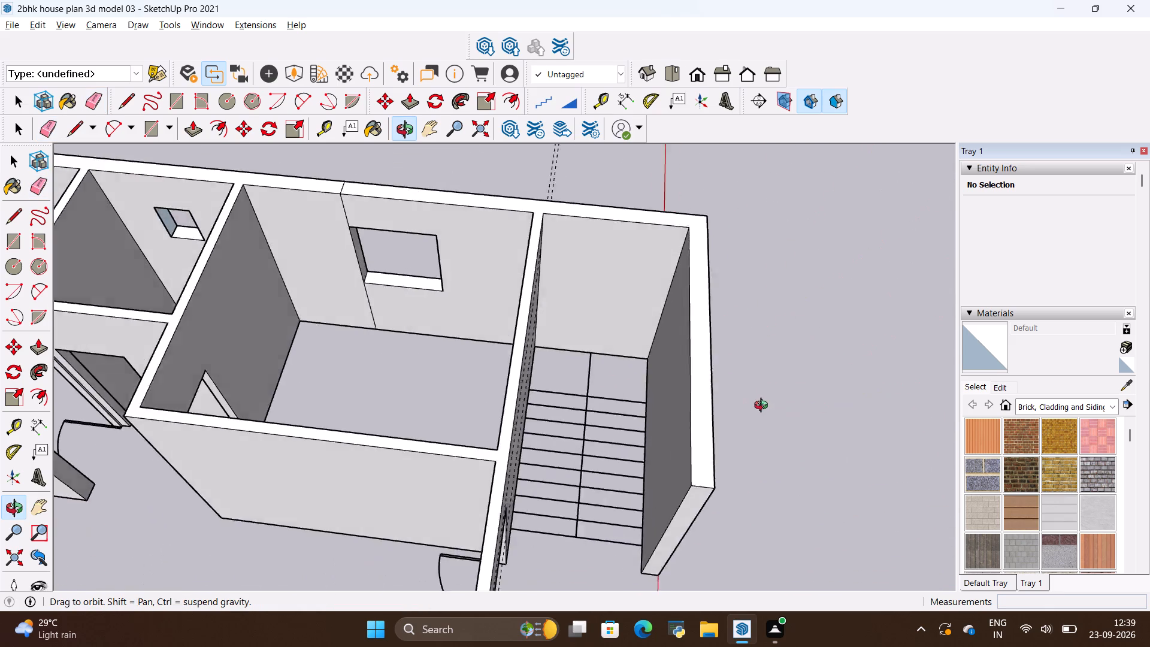
pyautogui.moveTo(764, 407); pyautogui.dragTo(318, 365, button='middle')
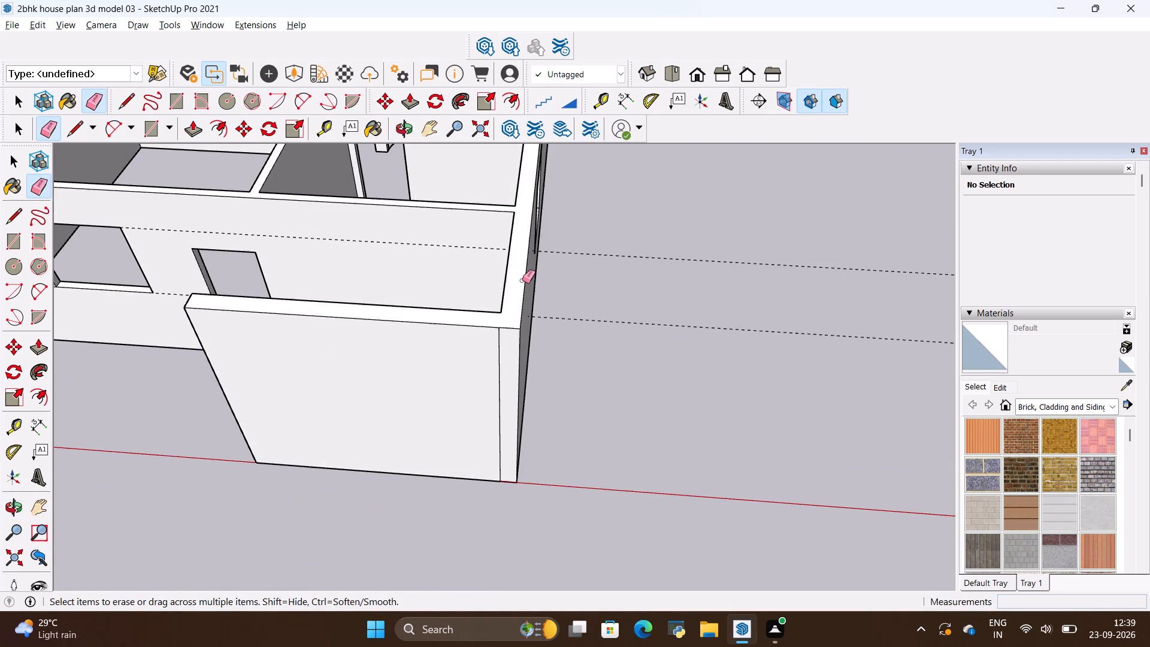
# Erase the leftover edge across the outer wall top of the room adjoining the staircase.
pyautogui.scroll(-10, 565, 345)
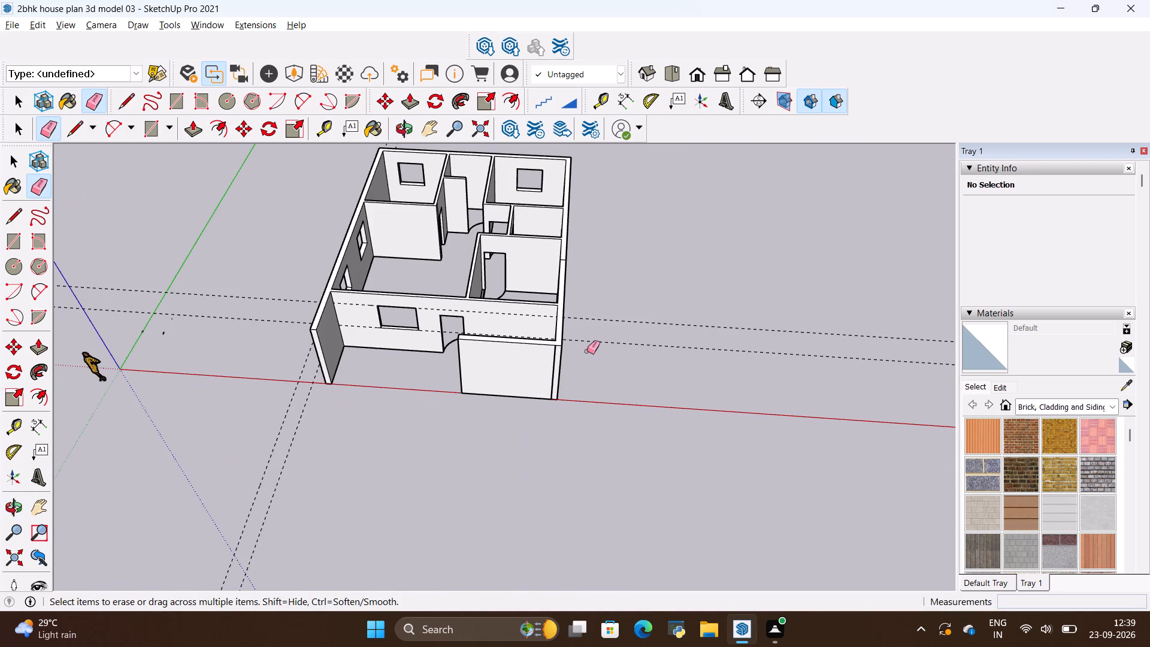
pyautogui.scroll(16, 558, 219)
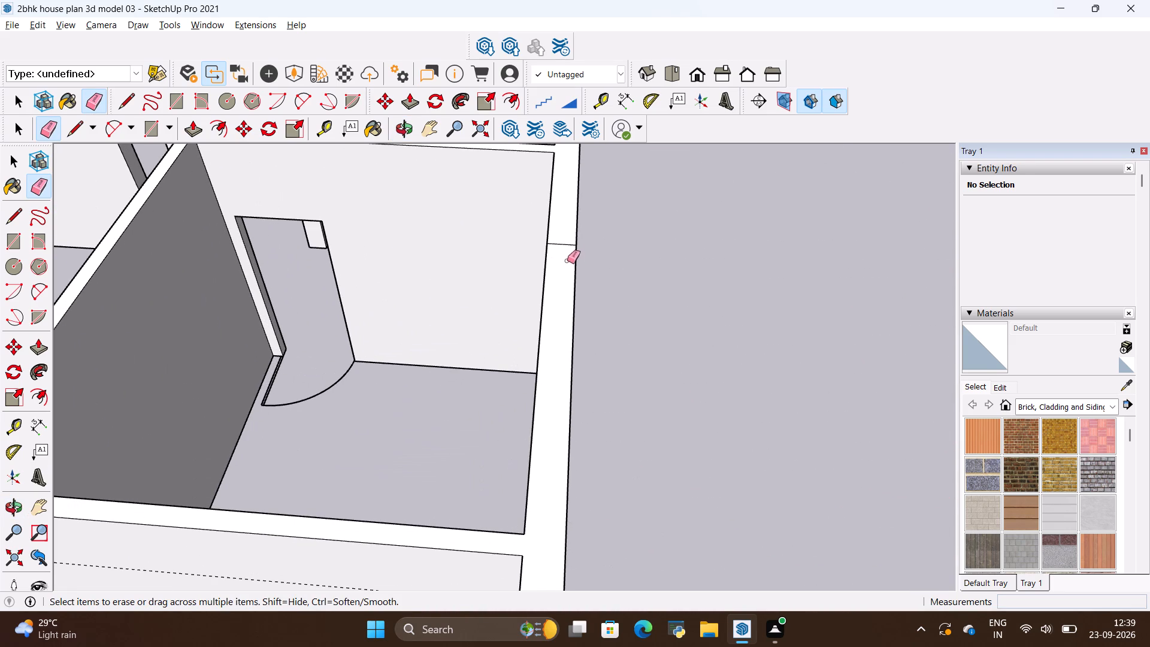
pyautogui.moveTo(567, 231); pyautogui.dragTo(564, 265)
pyautogui.scroll(-16, 585, 279)
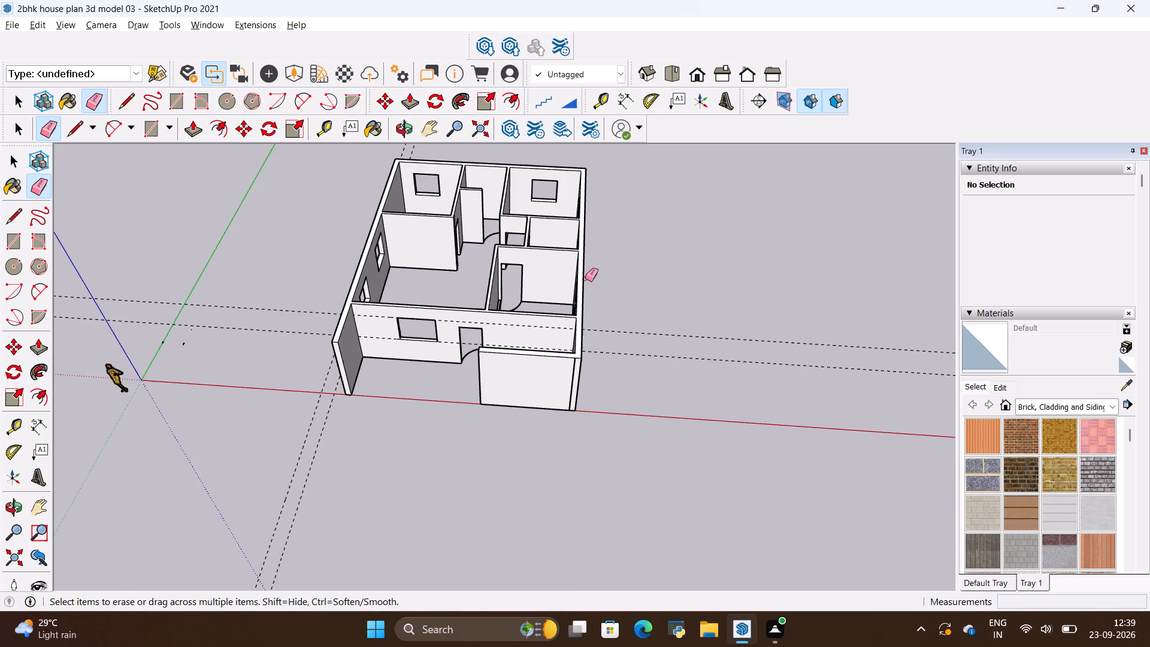
# Erase the four remaining guide lines: two running across the front wall and two along the side wall.
pyautogui.press('space')
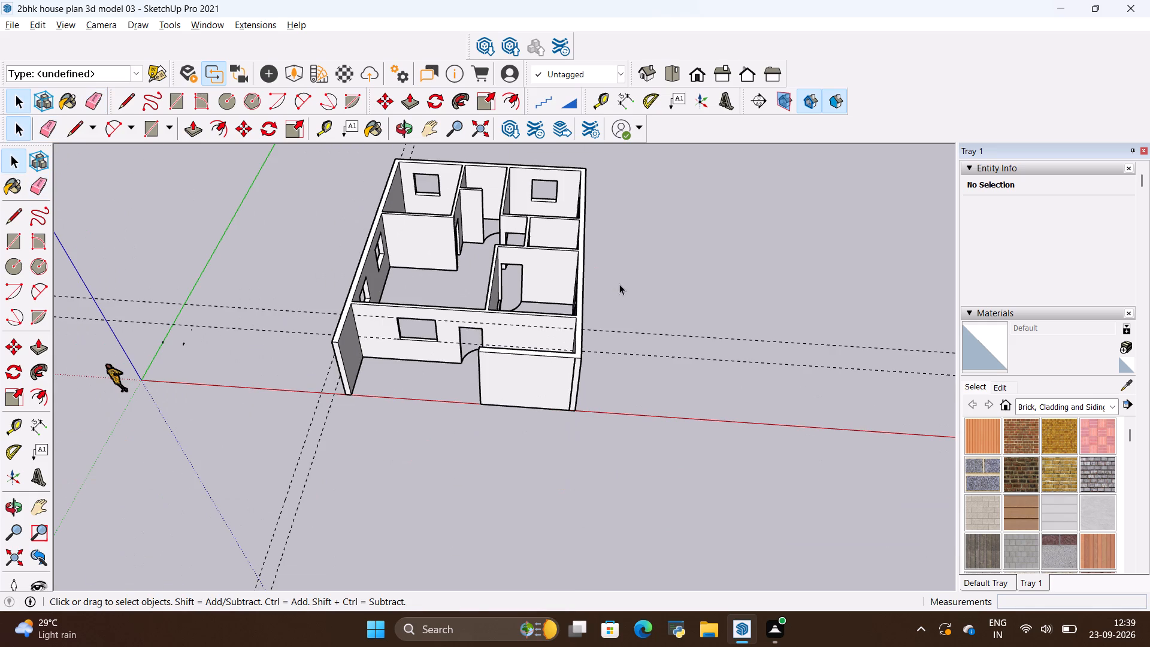
pyautogui.press('e')
pyautogui.moveTo(631, 285); pyautogui.dragTo(669, 397)
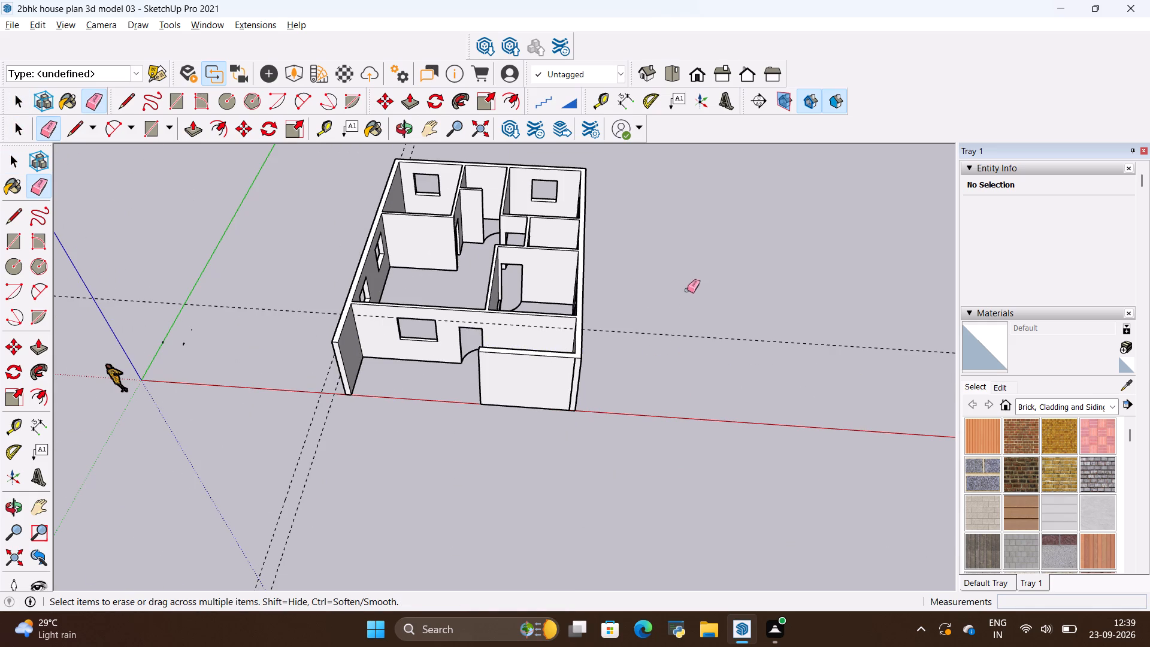
pyautogui.moveTo(692, 298); pyautogui.dragTo(698, 353)
pyautogui.scroll(-6, 688, 328)
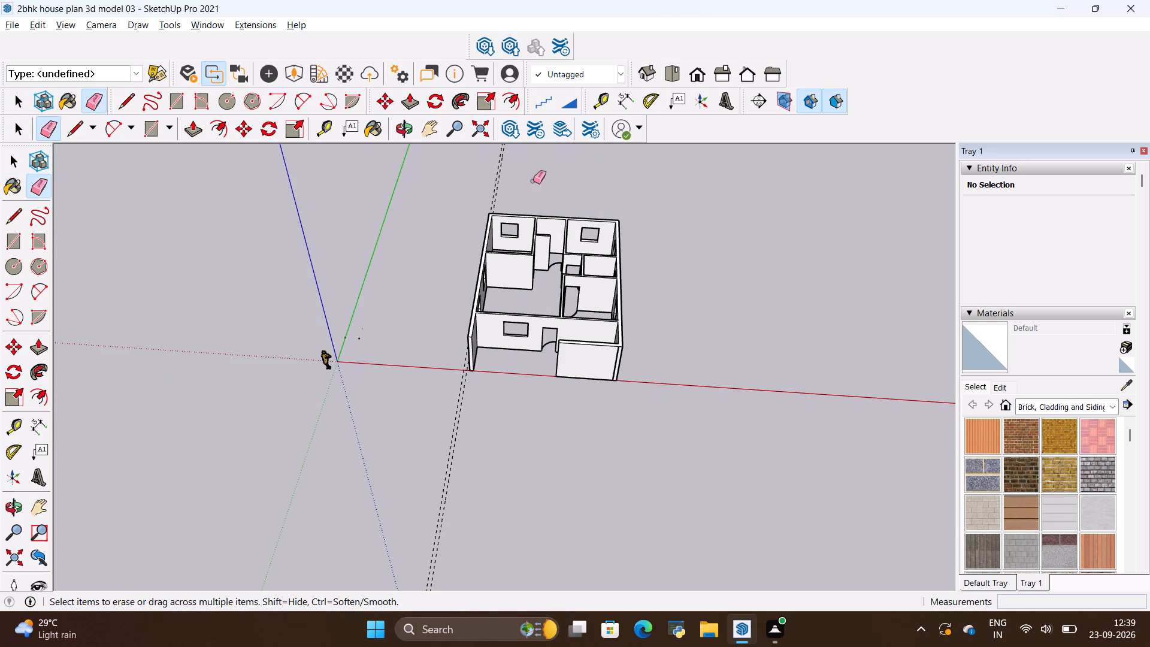
pyautogui.moveTo(526, 180); pyautogui.dragTo(486, 190)
pyautogui.scroll(3, 523, 214)
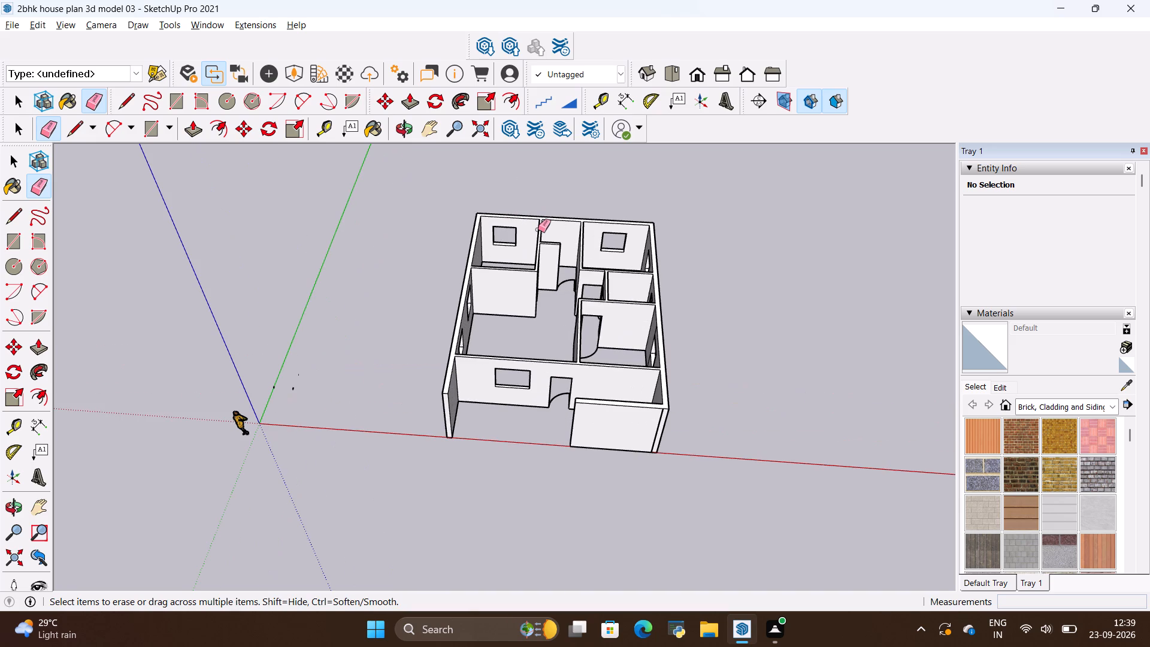
# Save the house model.
pyautogui.hotkey('ctrl', 's')
pyautogui.hotkey('ctrl', 's')
# Select all the connected wall geometry of the house, make it a single group, and reselect that group.
pyautogui.press('space')
pyautogui.scroll(3, 547, 256)
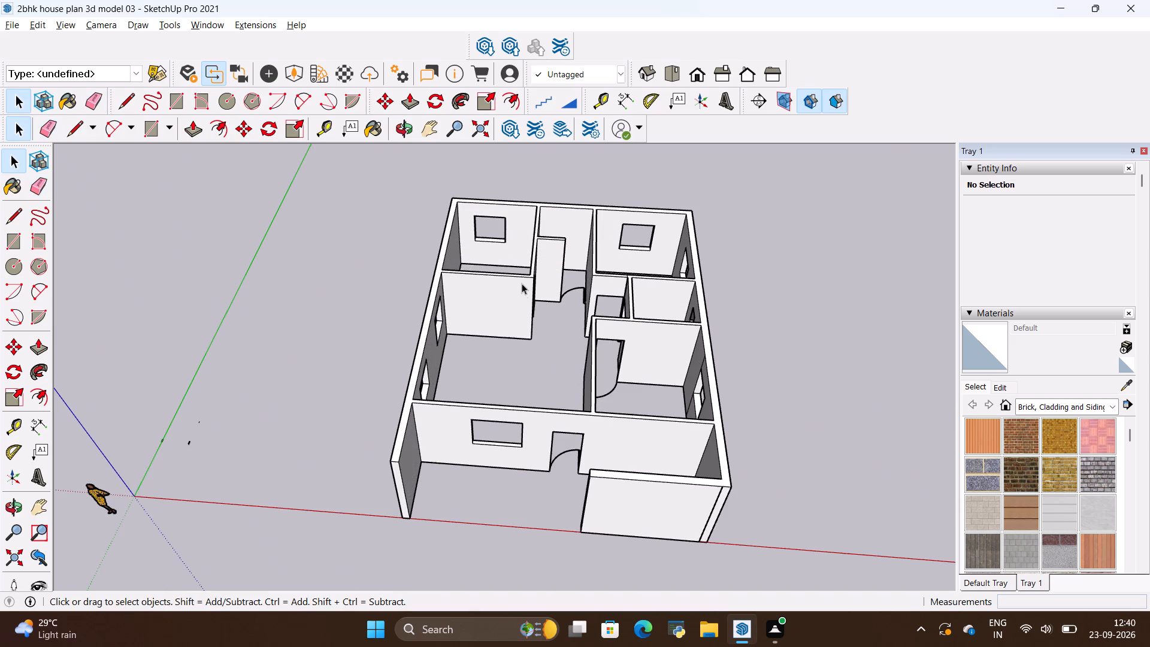
pyautogui.tripleClick(522, 283)
pyautogui.click(521, 283)
pyautogui.rightClick(520, 283)
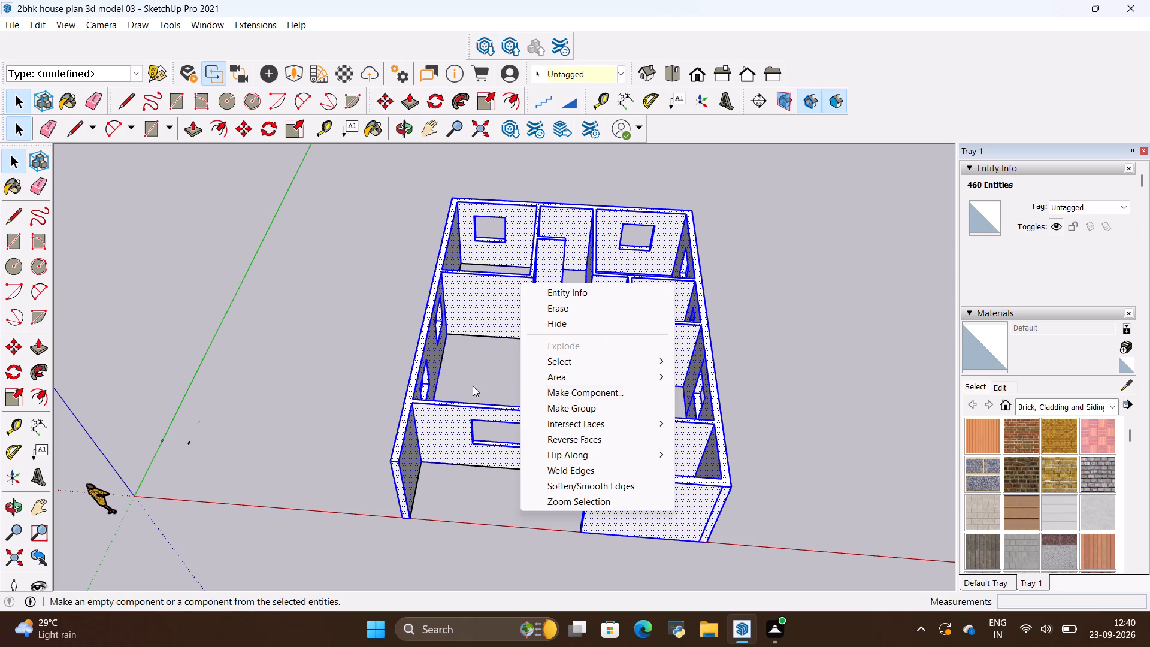
pyautogui.click(656, 412)
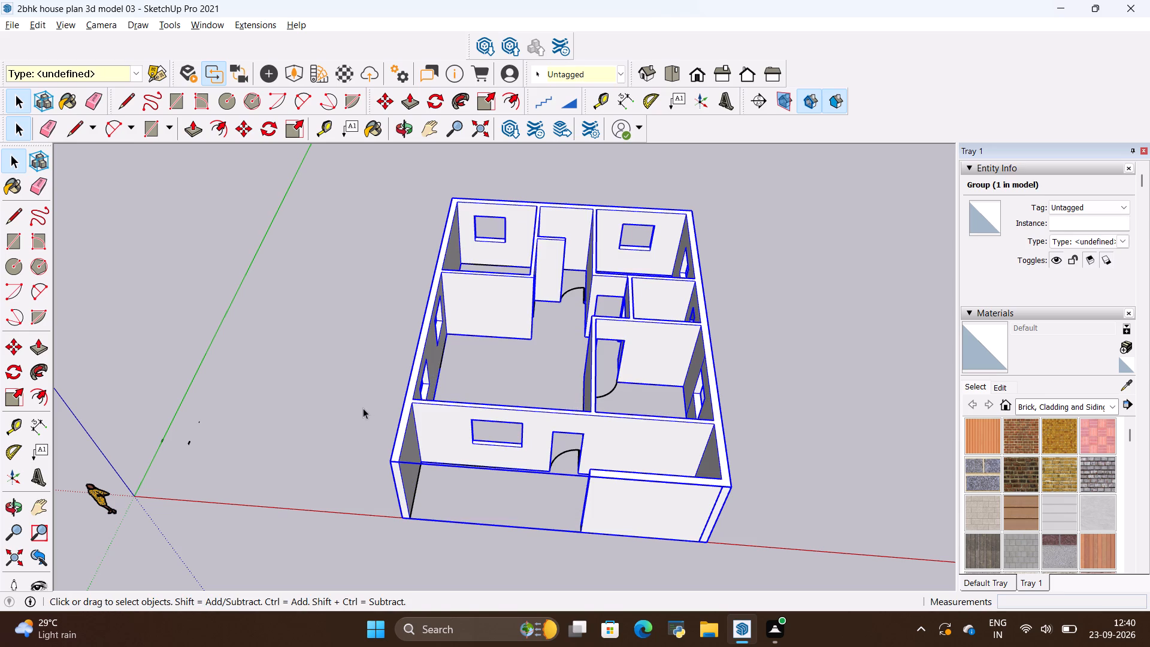
pyautogui.click(363, 408)
pyautogui.click(453, 421)
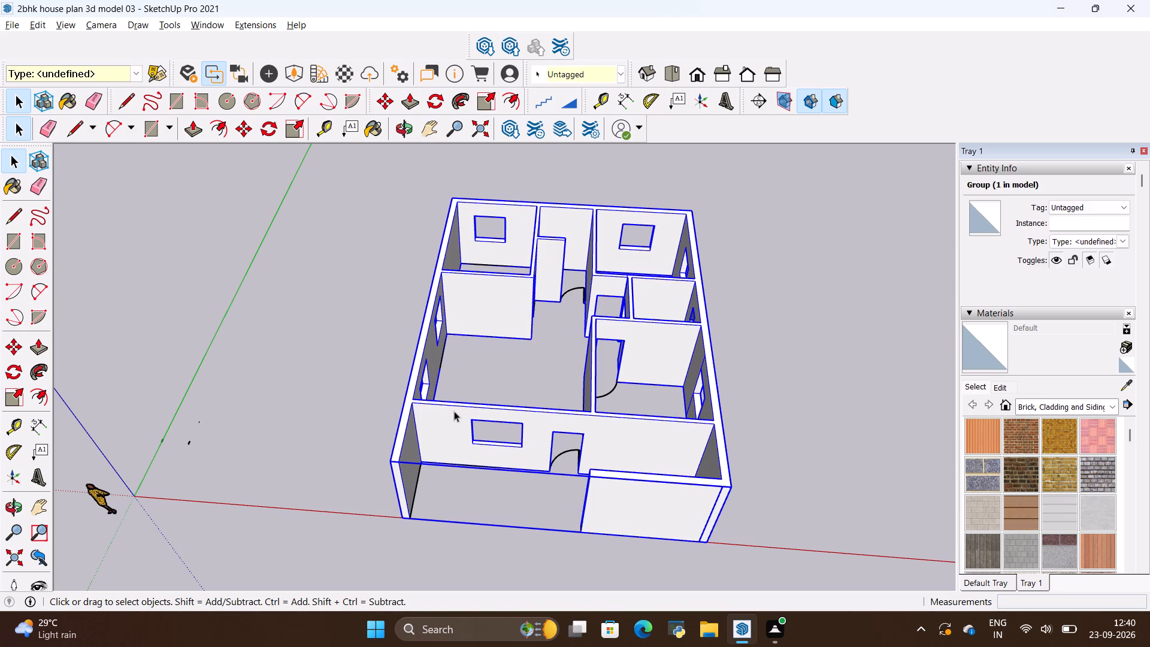
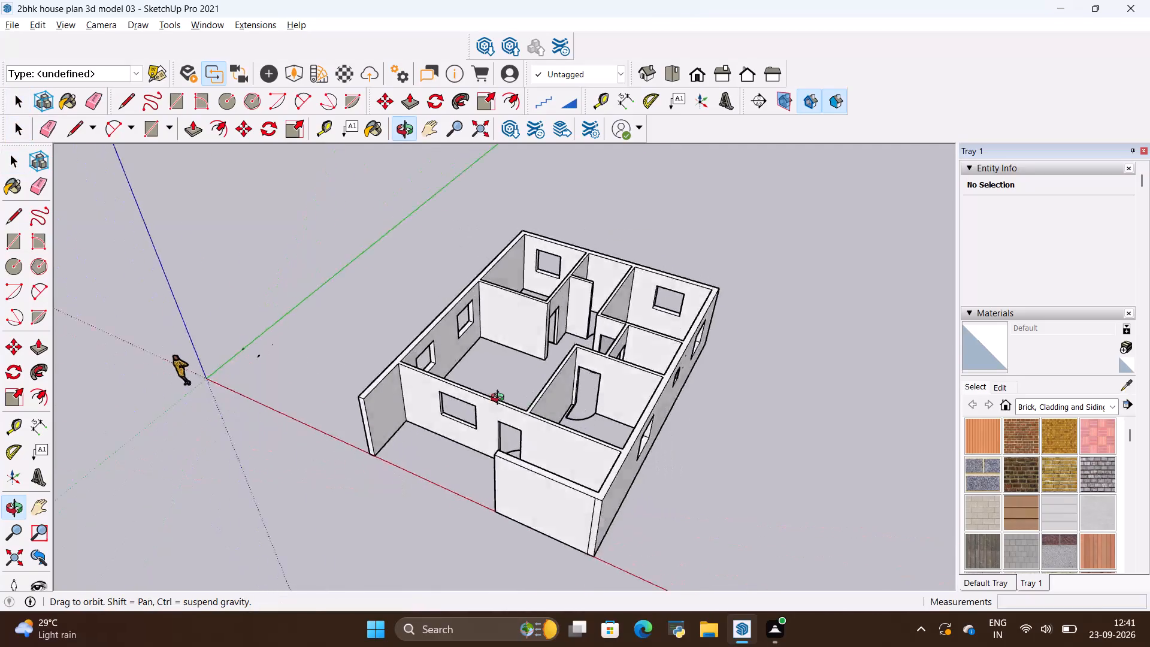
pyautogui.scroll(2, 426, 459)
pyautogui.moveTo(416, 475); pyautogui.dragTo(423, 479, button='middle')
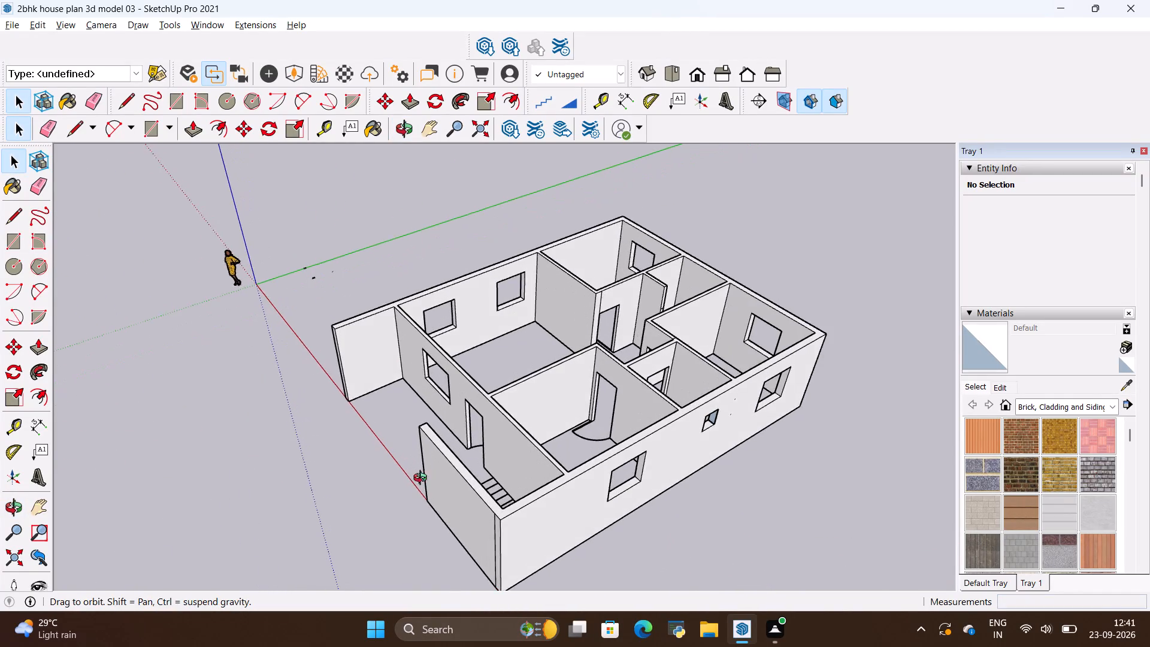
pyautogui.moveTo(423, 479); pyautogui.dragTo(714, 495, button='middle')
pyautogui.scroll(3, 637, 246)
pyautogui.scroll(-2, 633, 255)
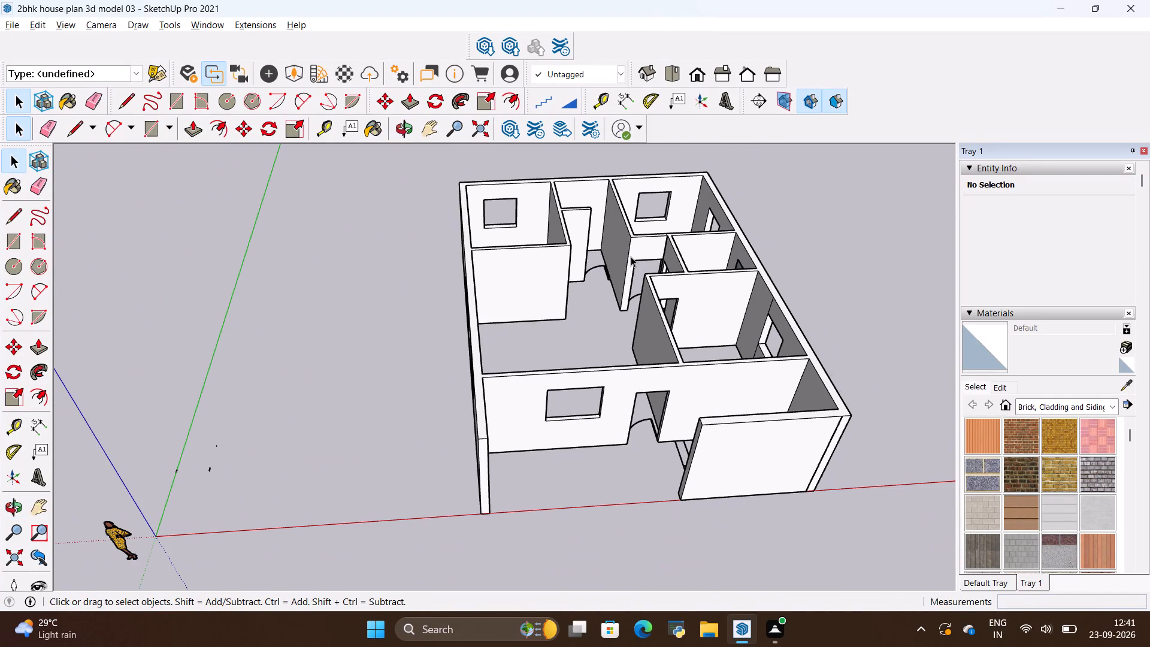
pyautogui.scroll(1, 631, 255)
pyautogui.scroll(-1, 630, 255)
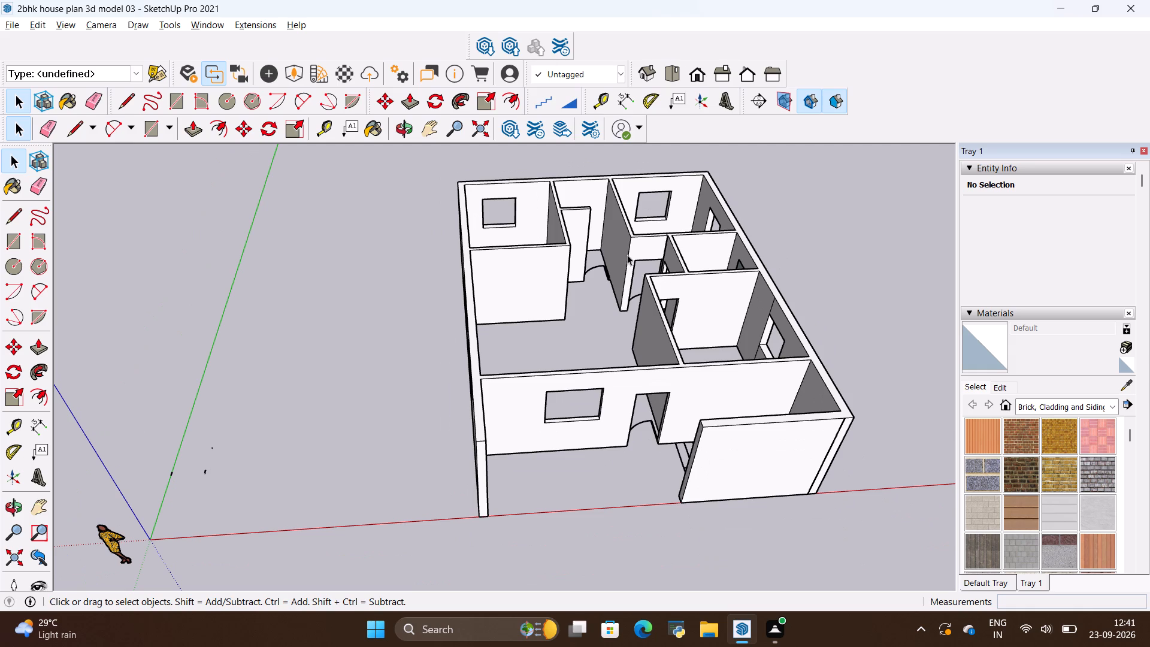
# Import the main+door component from the Downloads folder and place it on the open ground beside the house's side wall.
pyautogui.click(14, 26)
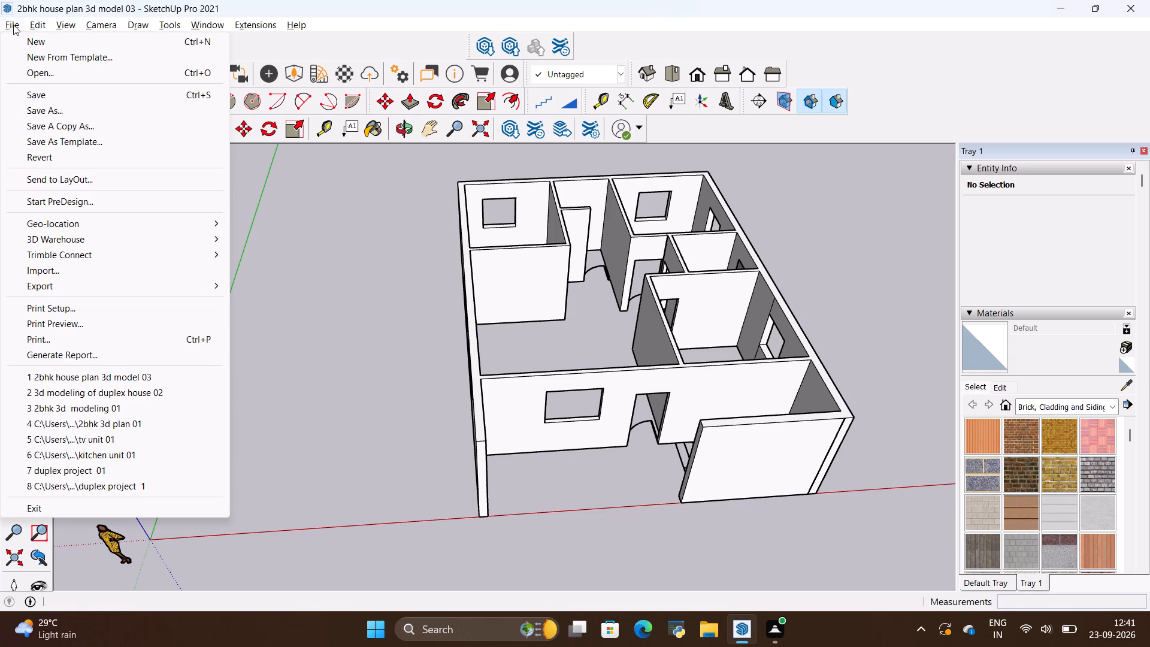
pyautogui.click(58, 266)
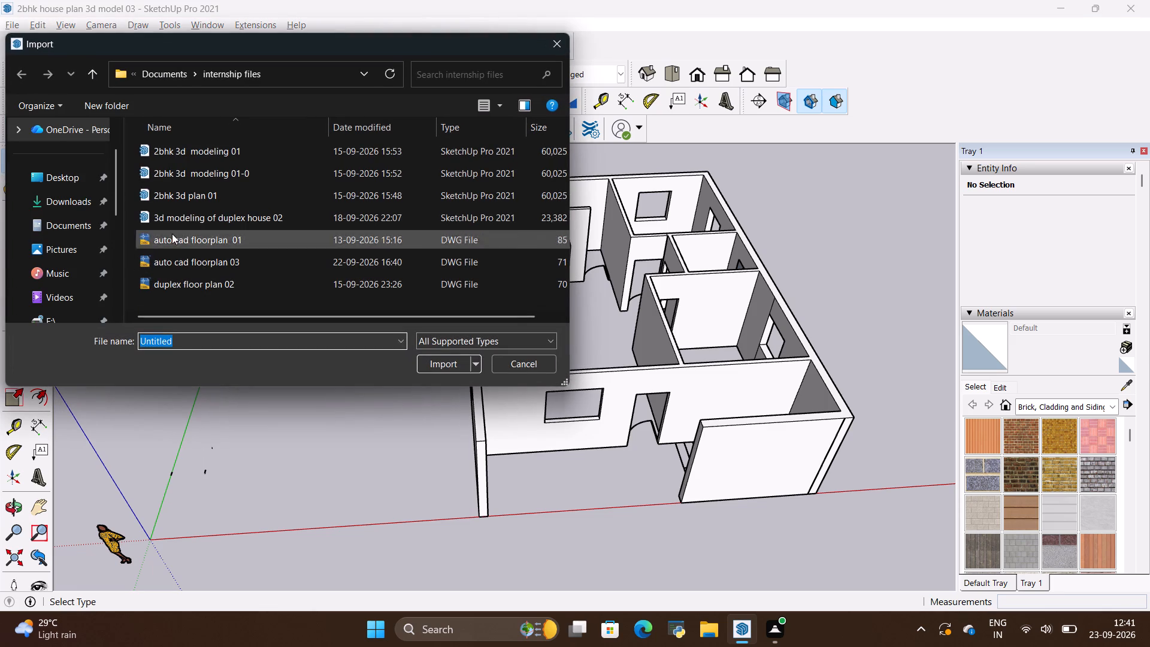
pyautogui.click(84, 201)
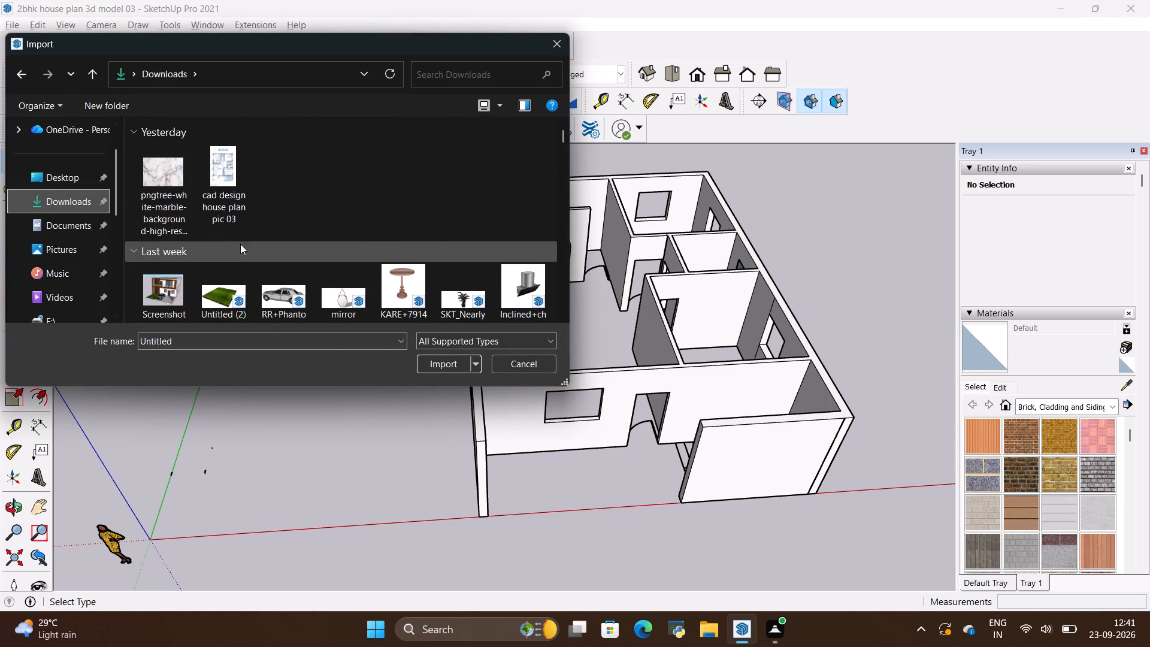
pyautogui.scroll(-1, 249, 237)
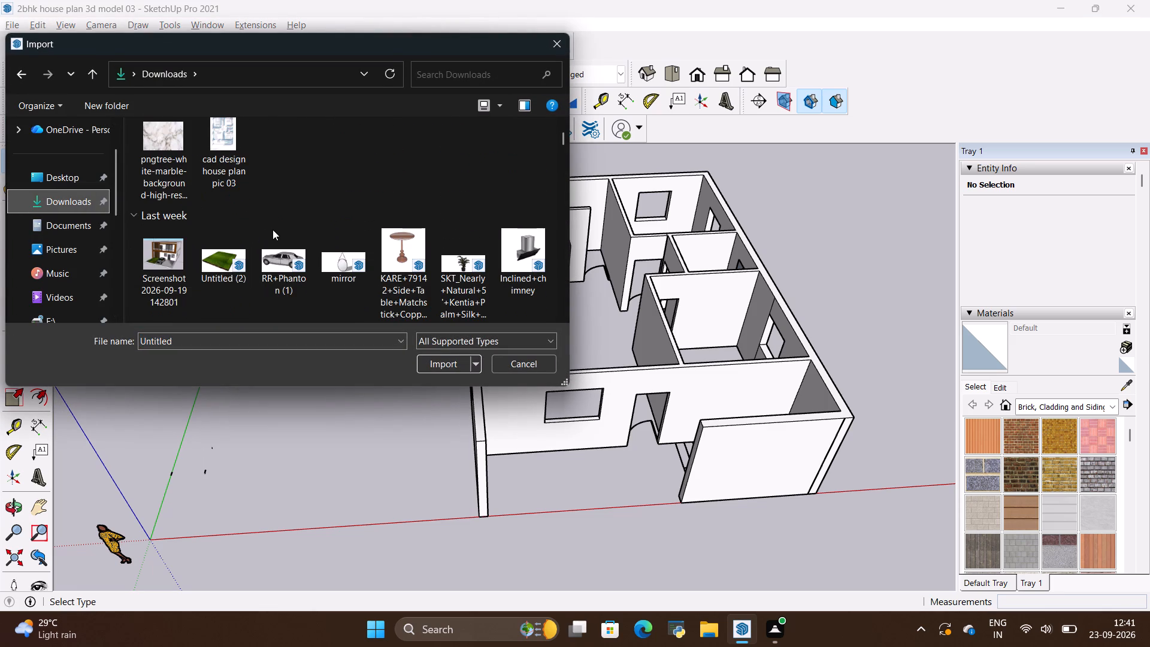
pyautogui.scroll(-4, 308, 229)
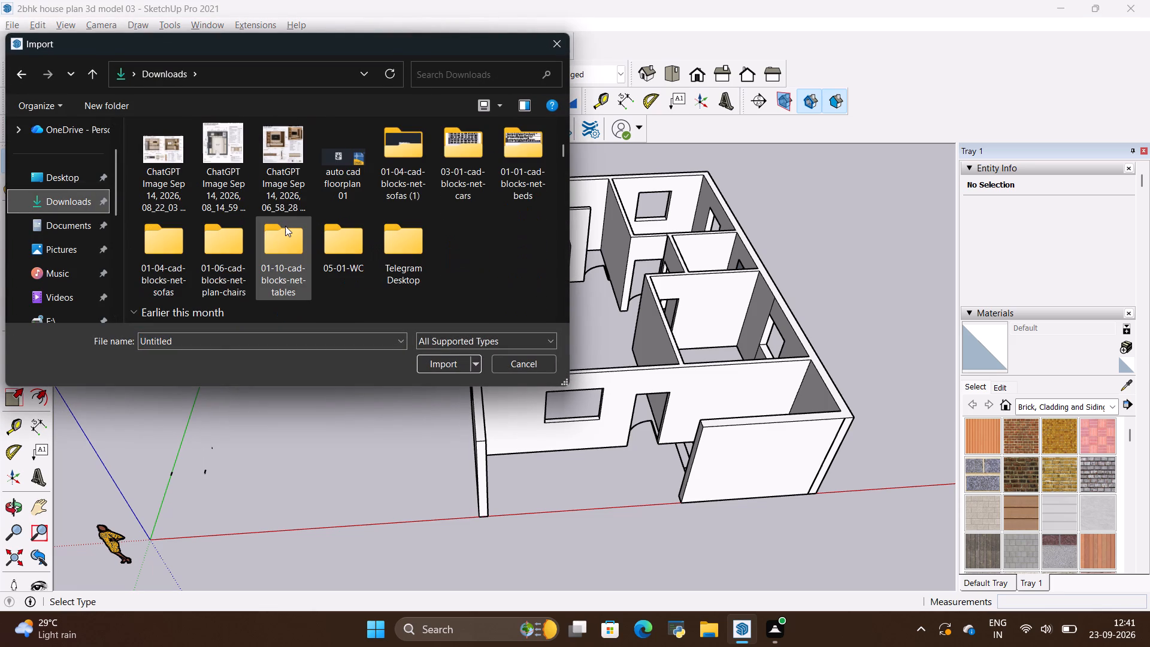
pyautogui.scroll(-1, 285, 226)
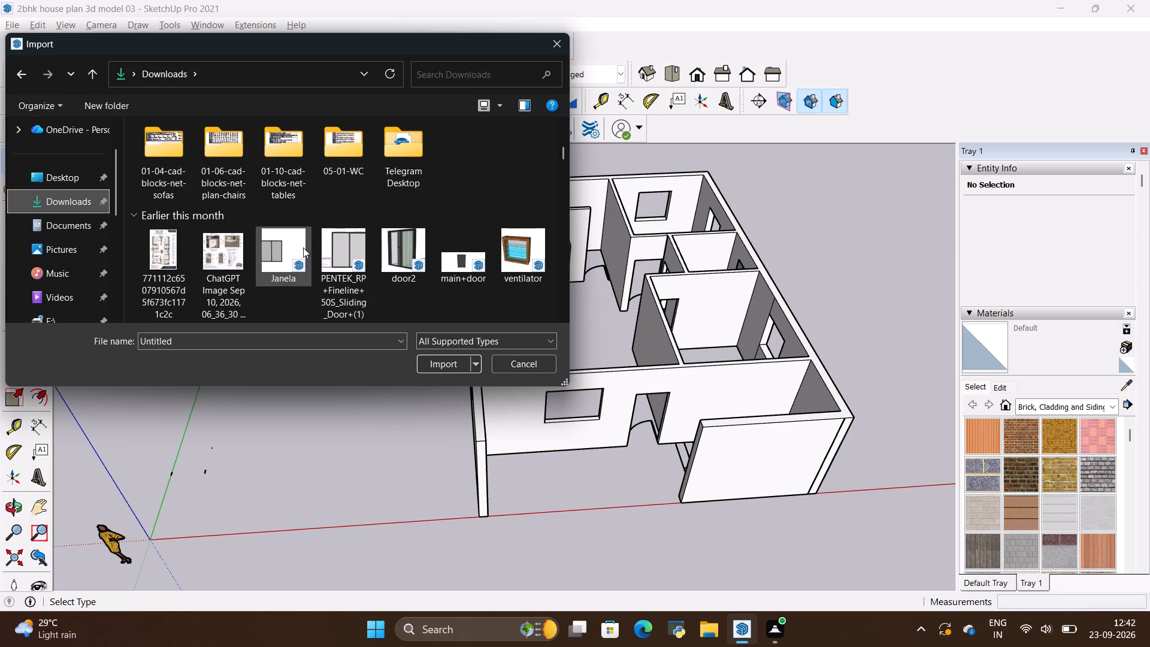
pyautogui.click(445, 258)
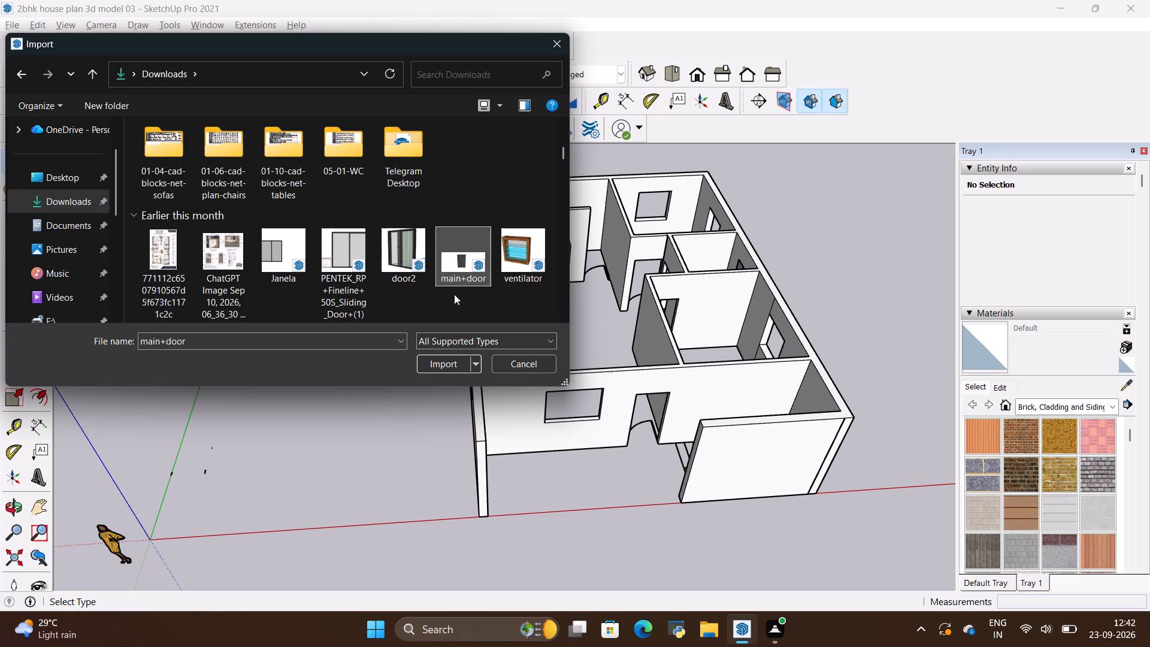
pyautogui.click(434, 362)
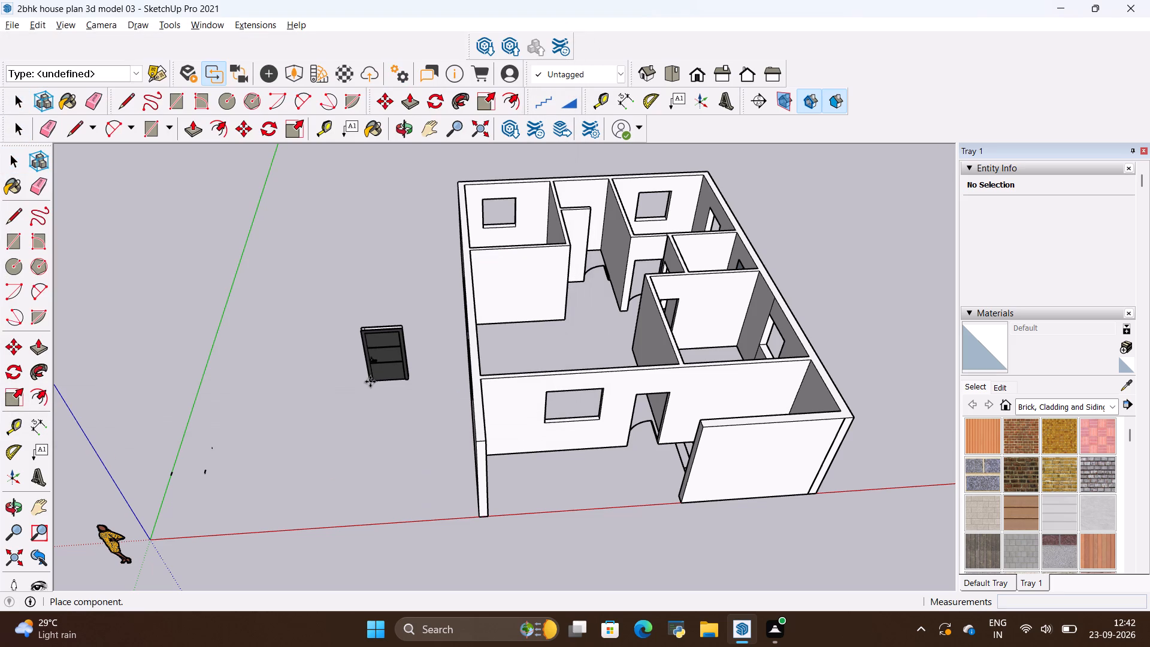
pyautogui.click(370, 382)
# Move the main door by its upper frame corner about 26' 4" to the top corner of the front wall's door opening.
pyautogui.scroll(7, 403, 350)
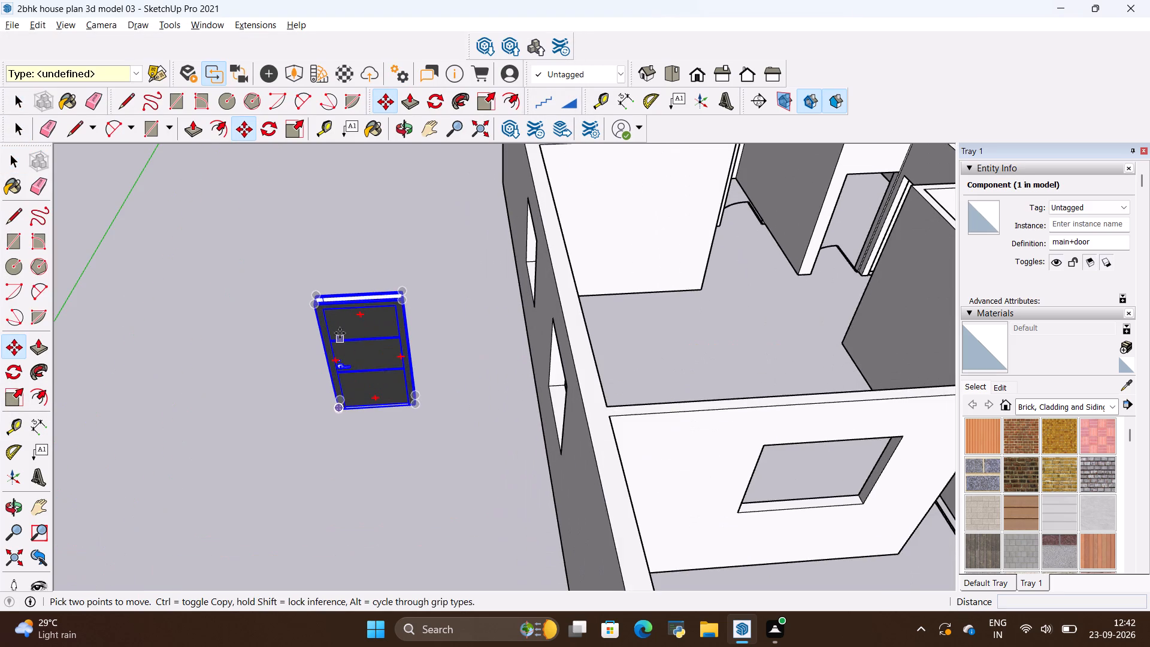
pyautogui.scroll(11, 340, 325)
pyautogui.scroll(2, 424, 280)
pyautogui.moveTo(447, 281); pyautogui.dragTo(397, 318, button='middle')
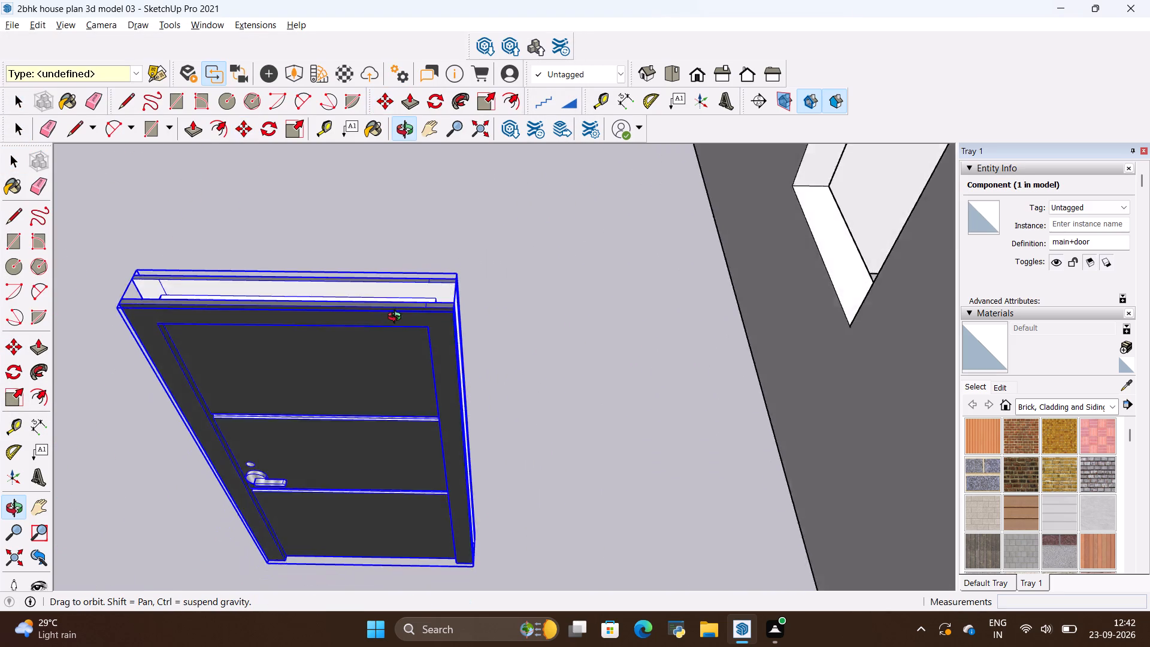
pyautogui.moveTo(397, 318); pyautogui.dragTo(495, 267, button='middle')
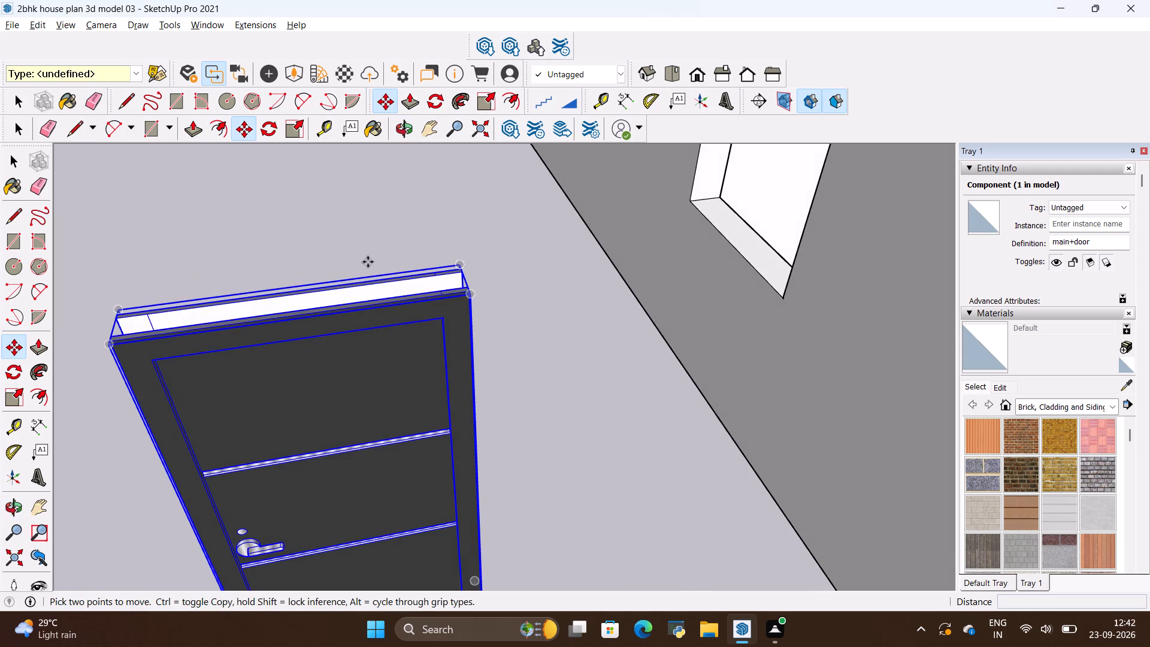
pyautogui.scroll(-15, 366, 262)
pyautogui.scroll(5, 410, 256)
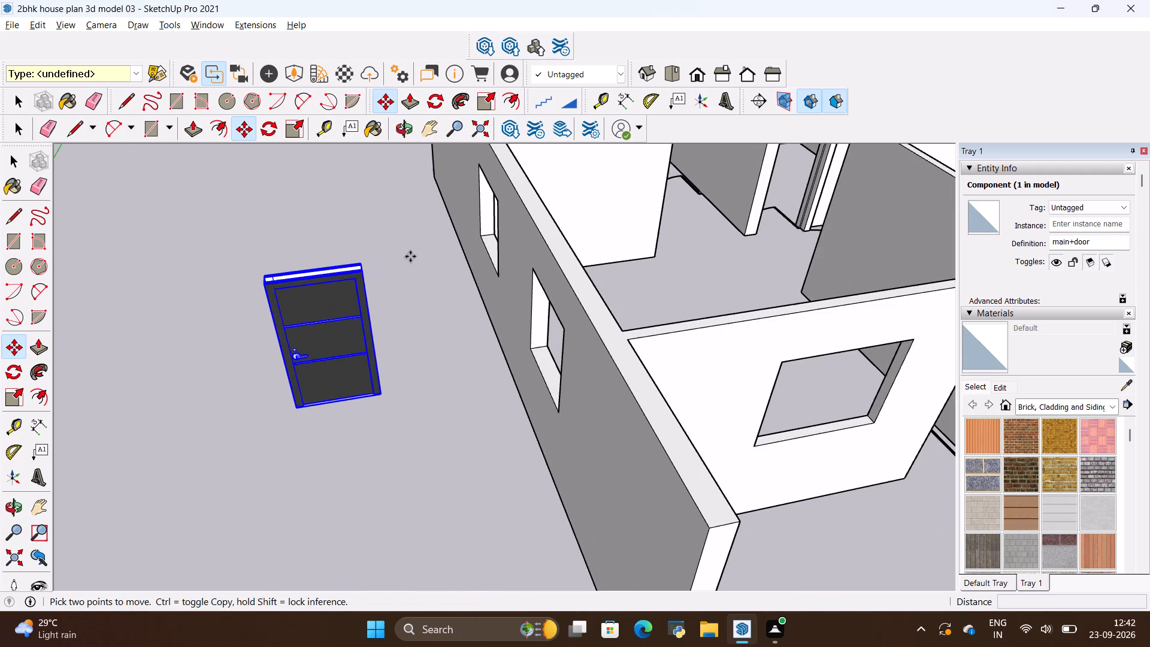
pyautogui.scroll(13, 383, 263)
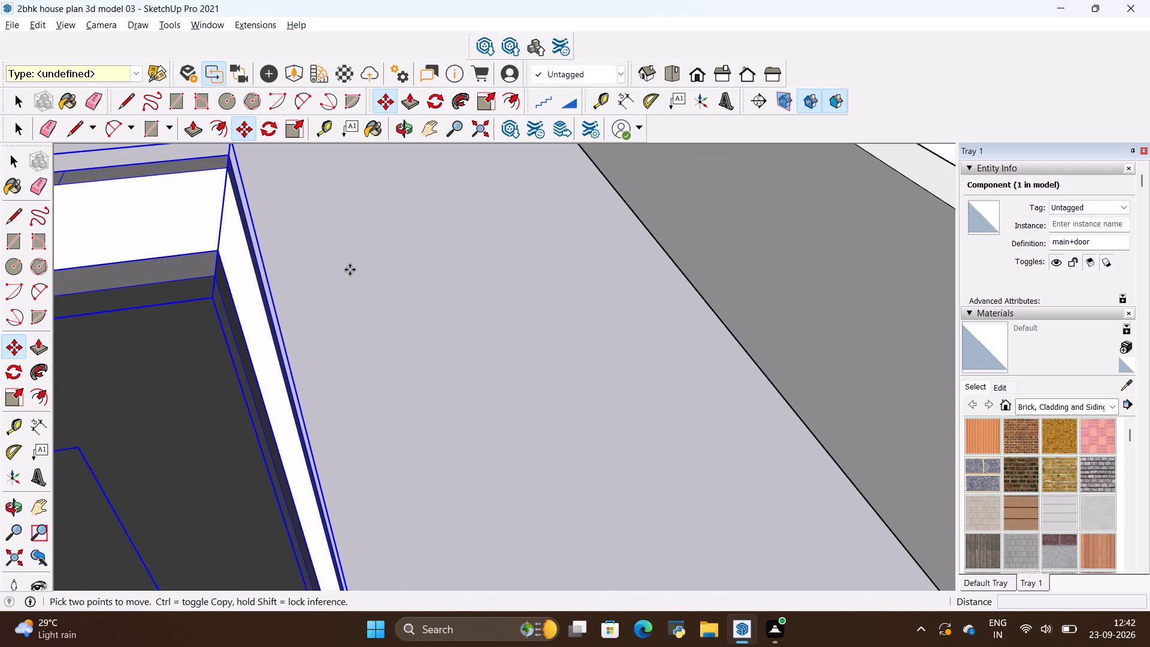
pyautogui.press('m')
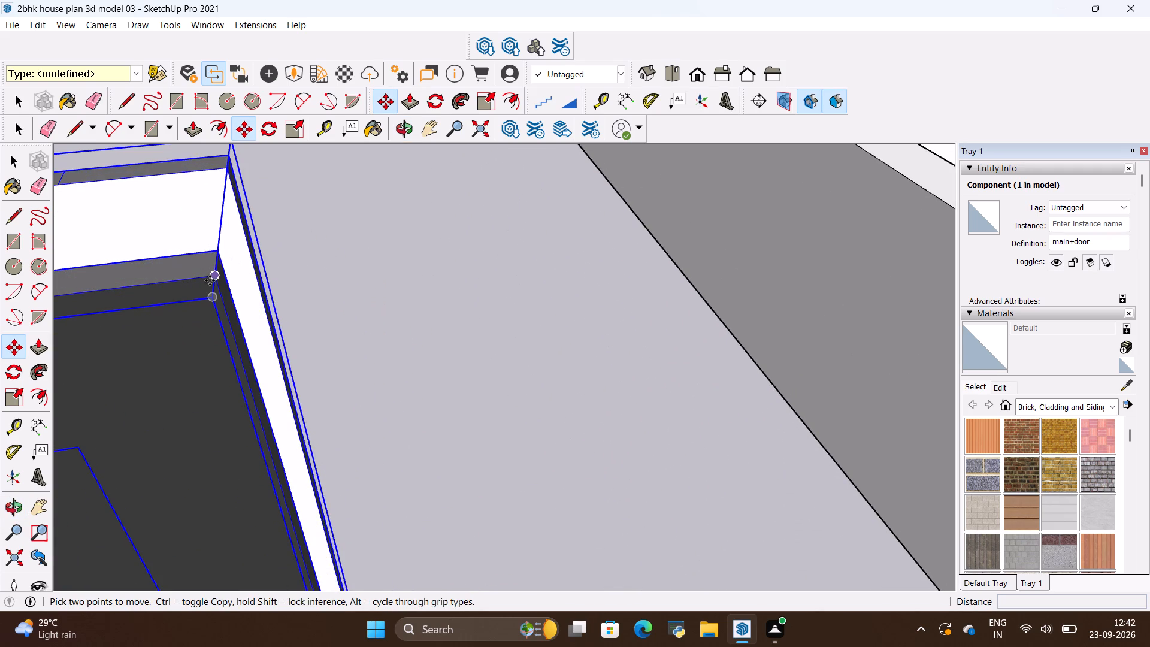
pyautogui.click(211, 280)
pyautogui.scroll(-7, 479, 357)
pyautogui.scroll(-18, 430, 334)
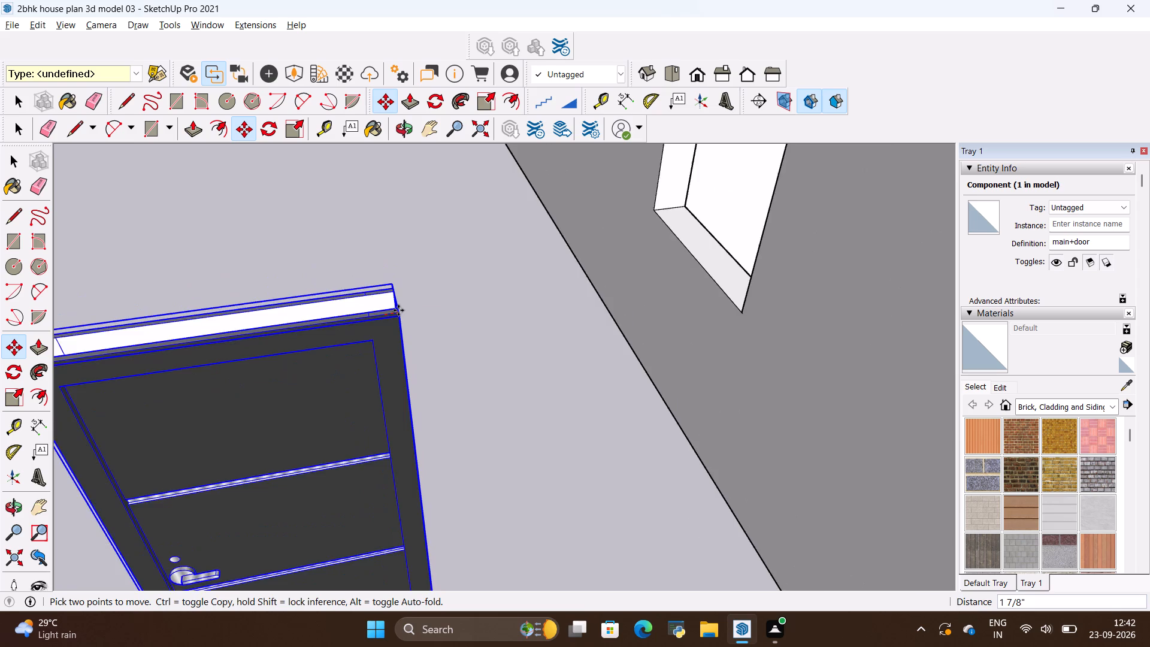
pyautogui.scroll(-18, 398, 310)
pyautogui.scroll(7, 720, 350)
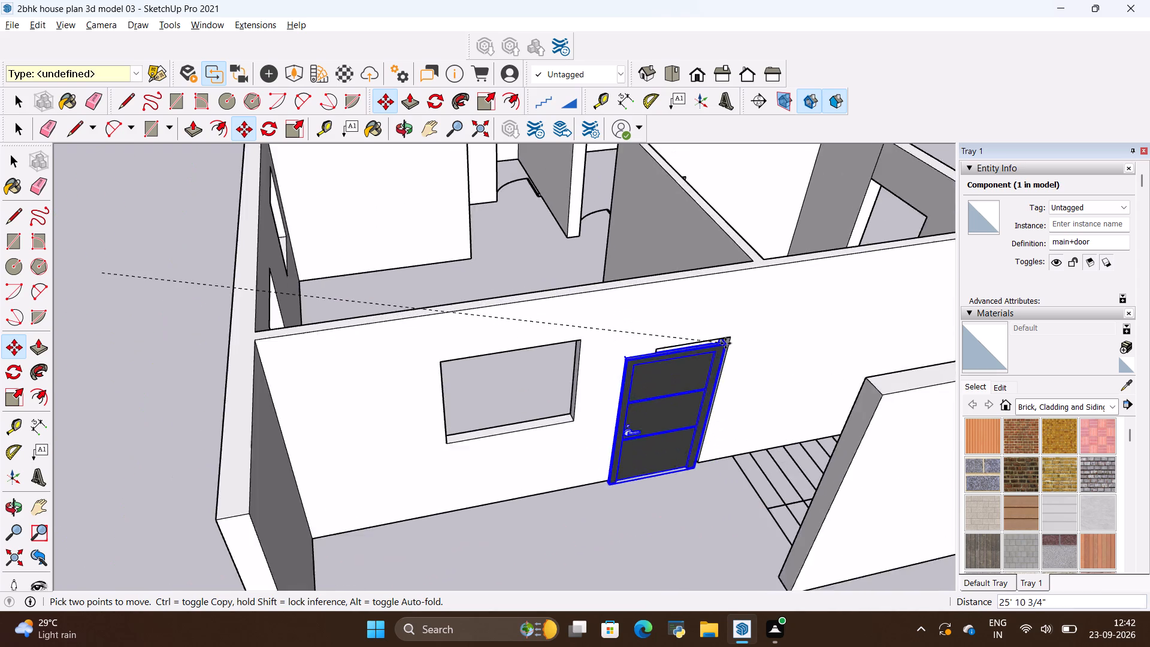
pyautogui.scroll(18, 725, 343)
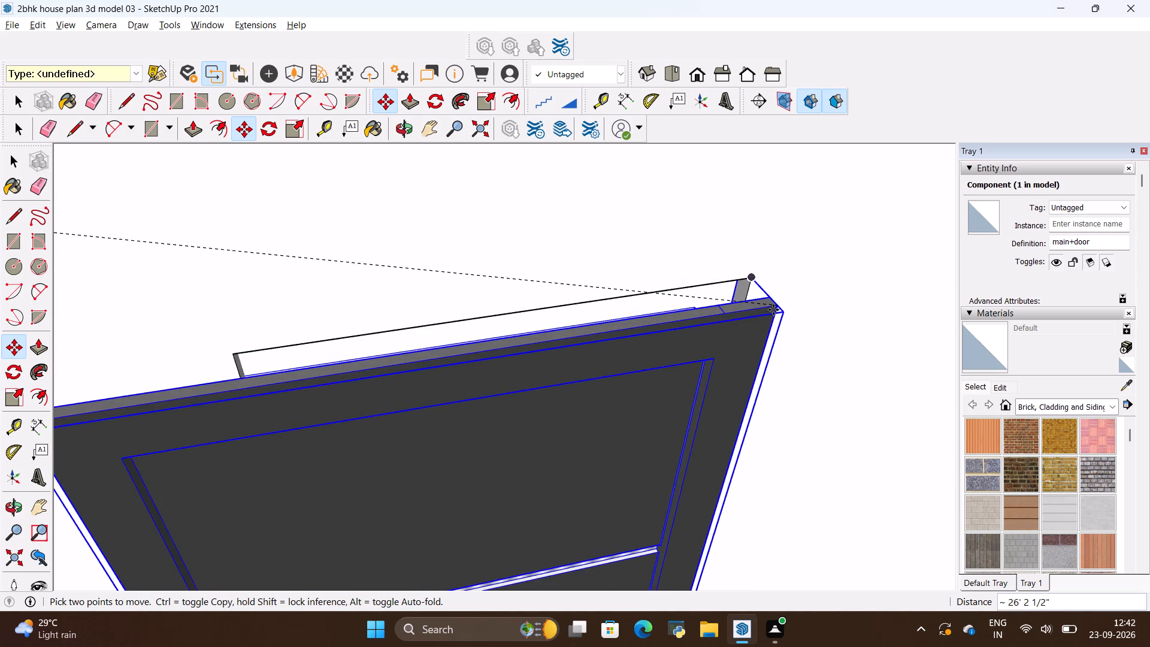
pyautogui.click(823, 340)
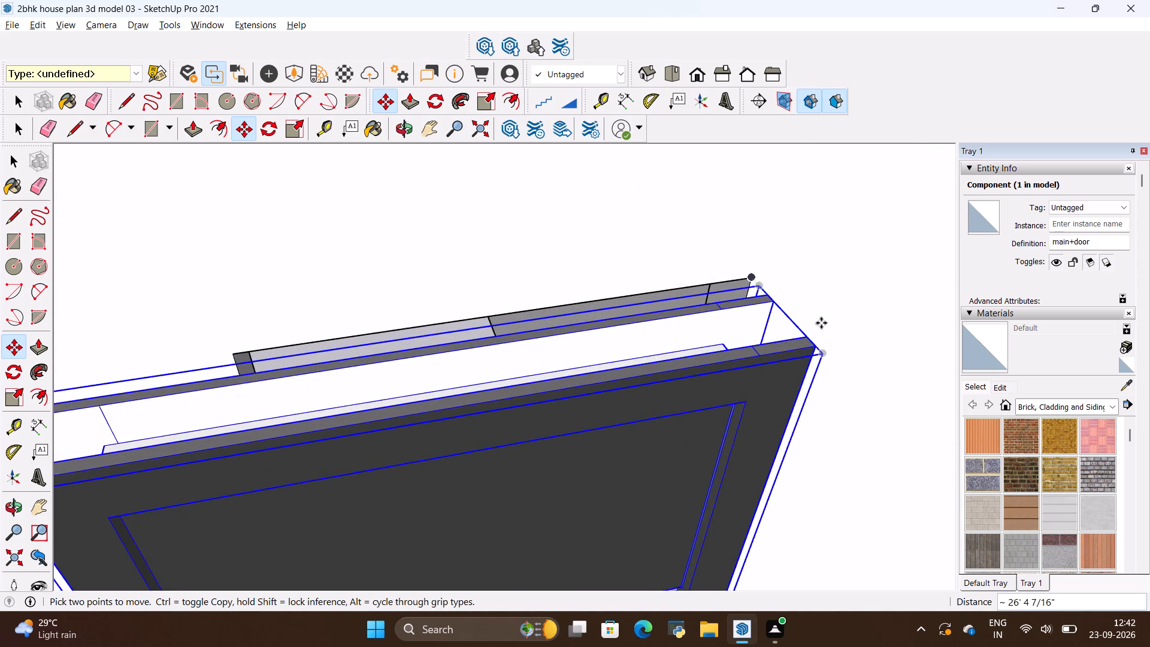
# Scale the main door along the red and blue axes to about 0.68, 0.84 to reduce its width and height.
pyautogui.scroll(-9, 813, 316)
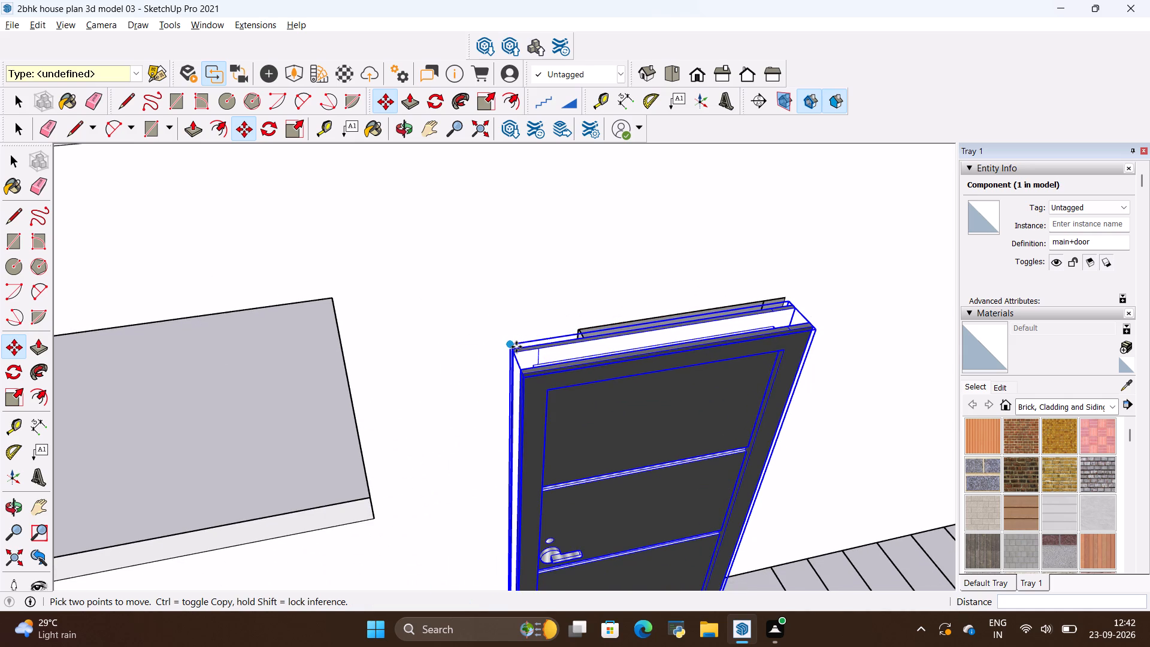
pyautogui.press('s')
pyautogui.scroll(1, 506, 362)
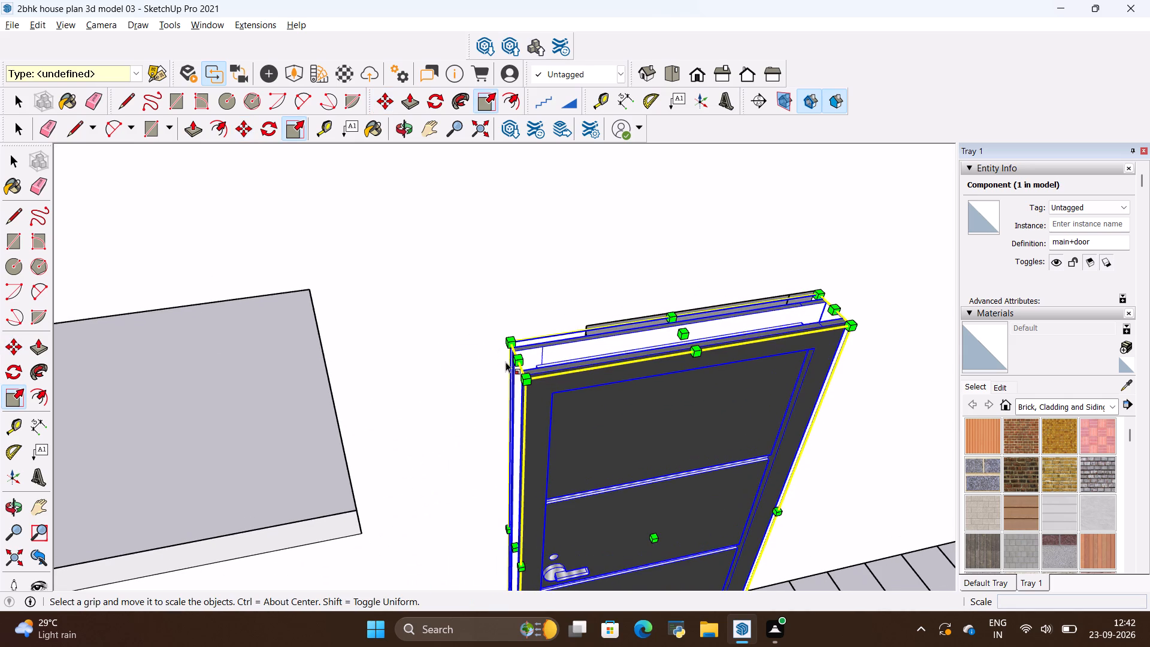
pyautogui.click(516, 355)
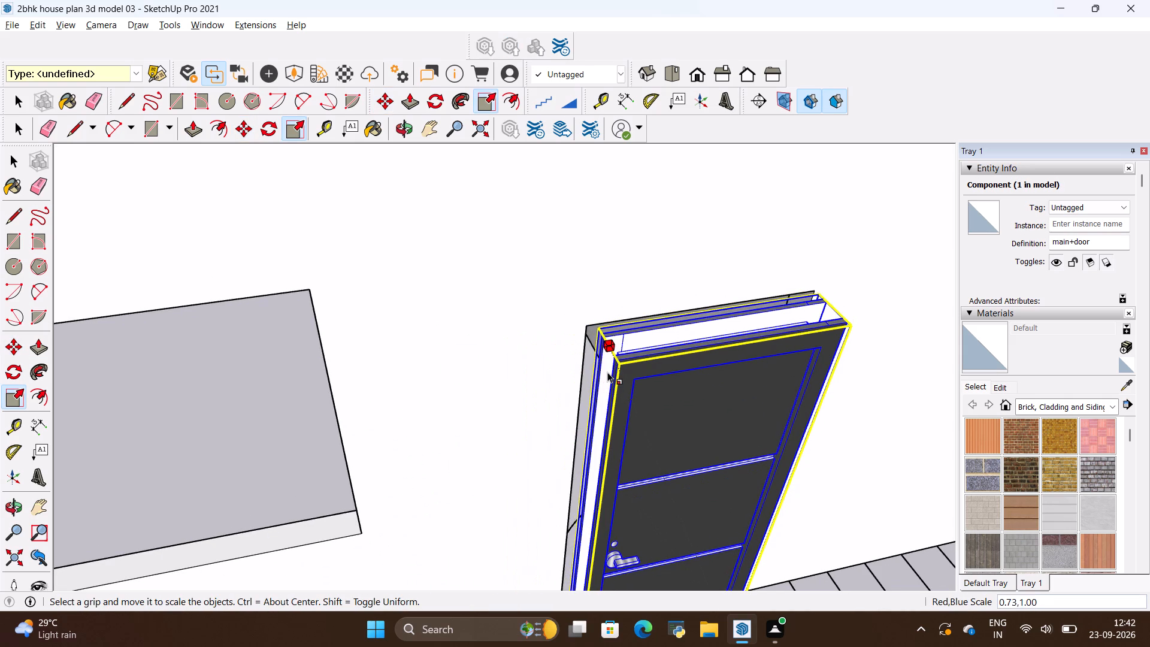
pyautogui.click(616, 413)
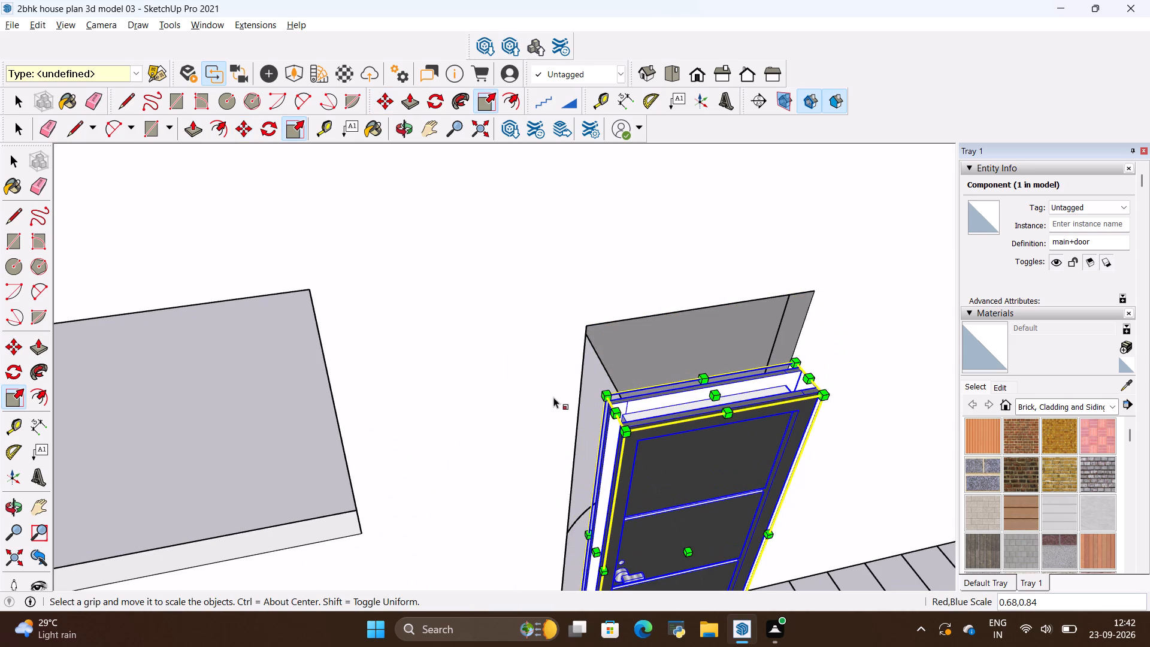
# Move the main door by its bottom frame corner about 6 1/2" onto the bottom corner of the front wall's door opening.
pyautogui.moveTo(550, 425); pyautogui.dragTo(452, 364, button='middle')
pyautogui.scroll(-11, 430, 356)
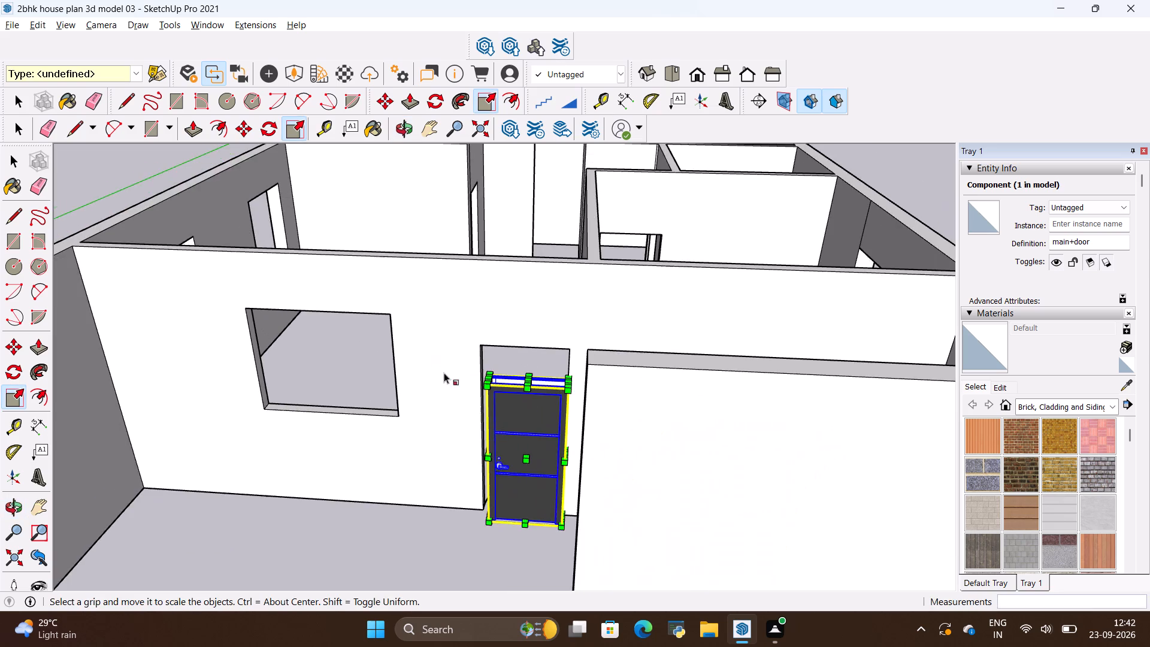
pyautogui.scroll(14, 536, 497)
pyautogui.moveTo(582, 494); pyautogui.dragTo(535, 494, button='middle')
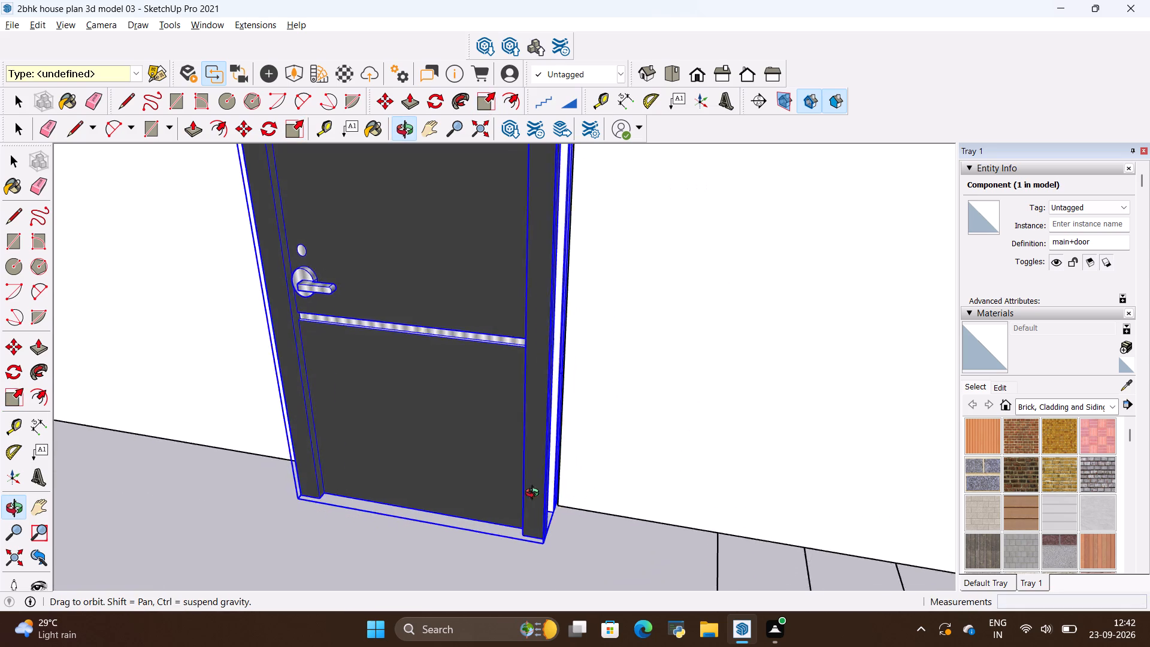
pyautogui.moveTo(535, 494); pyautogui.dragTo(443, 508, button='middle')
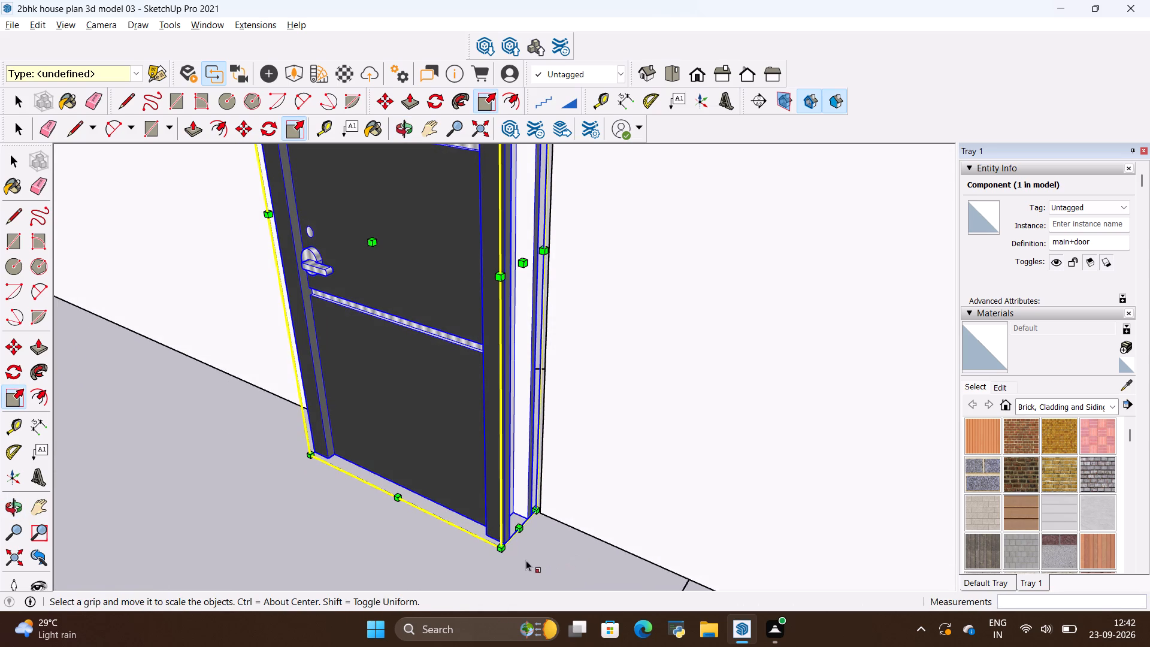
pyautogui.scroll(3, 523, 560)
pyautogui.press('m')
pyautogui.scroll(10, 506, 548)
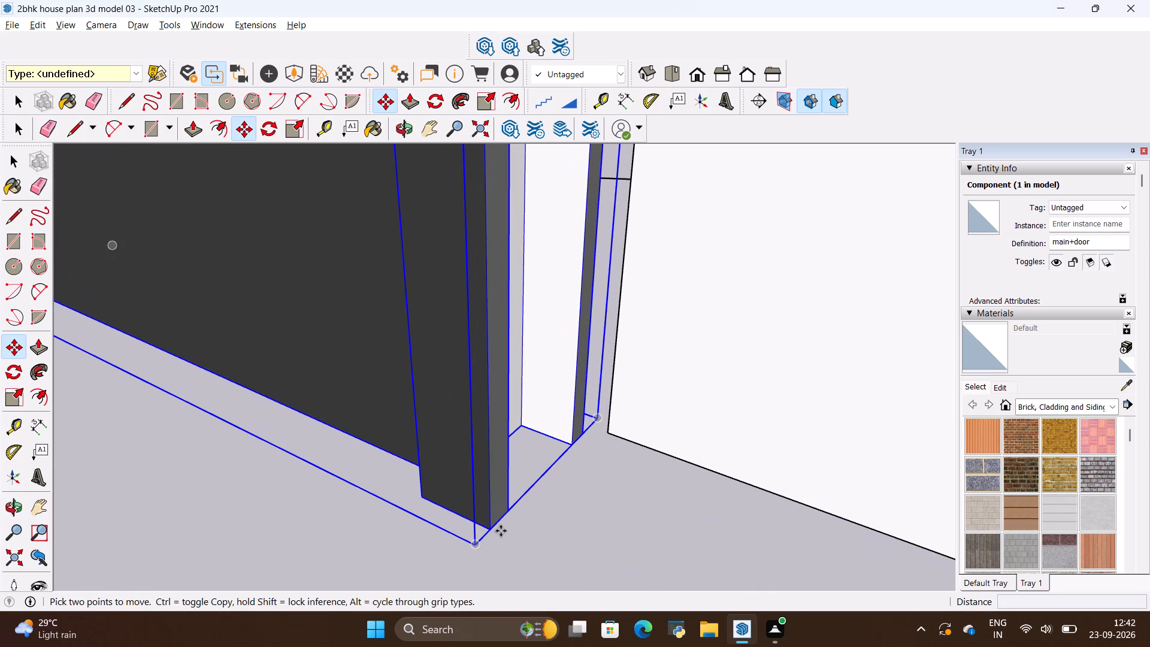
pyautogui.press('m')
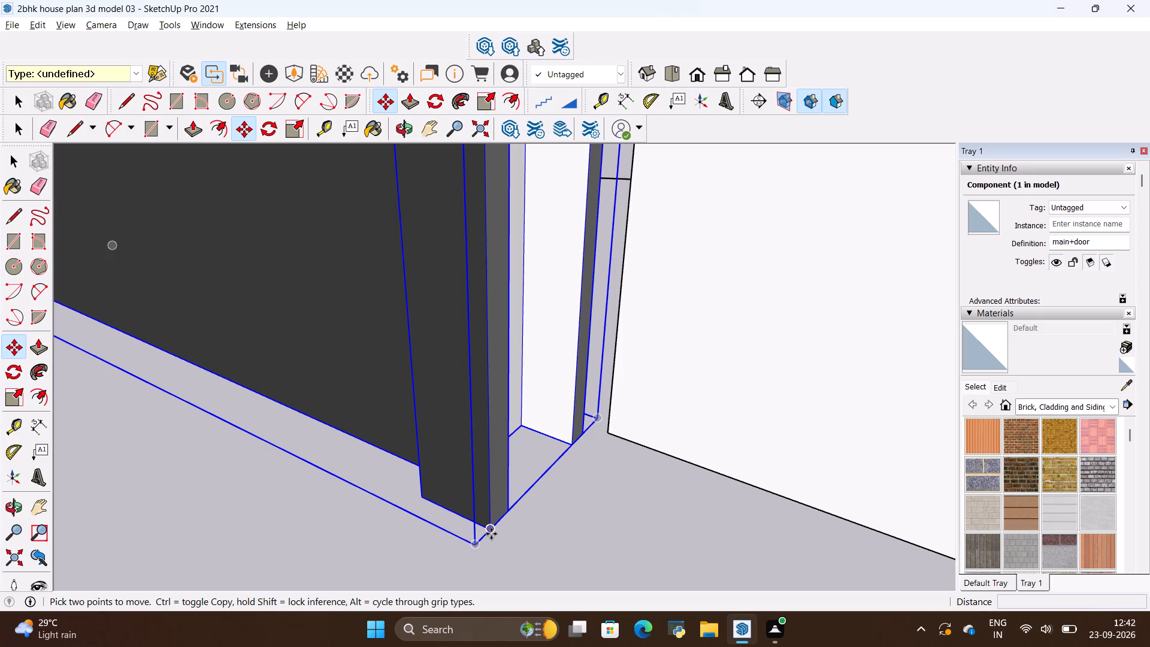
pyautogui.click(495, 529)
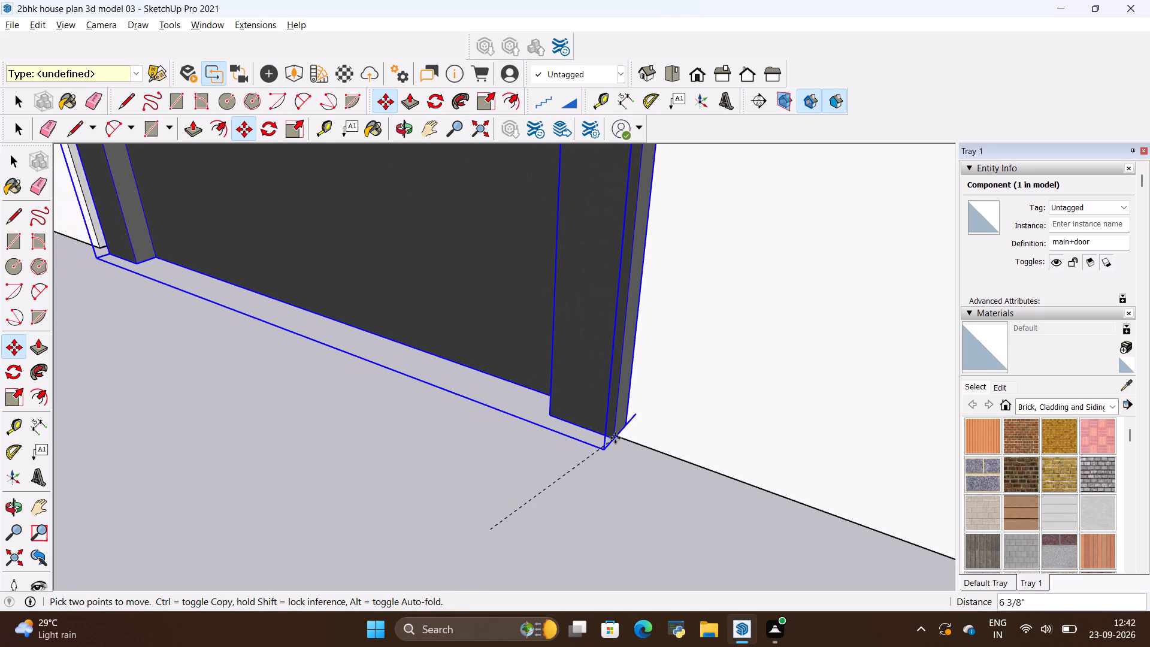
pyautogui.scroll(4, 609, 434)
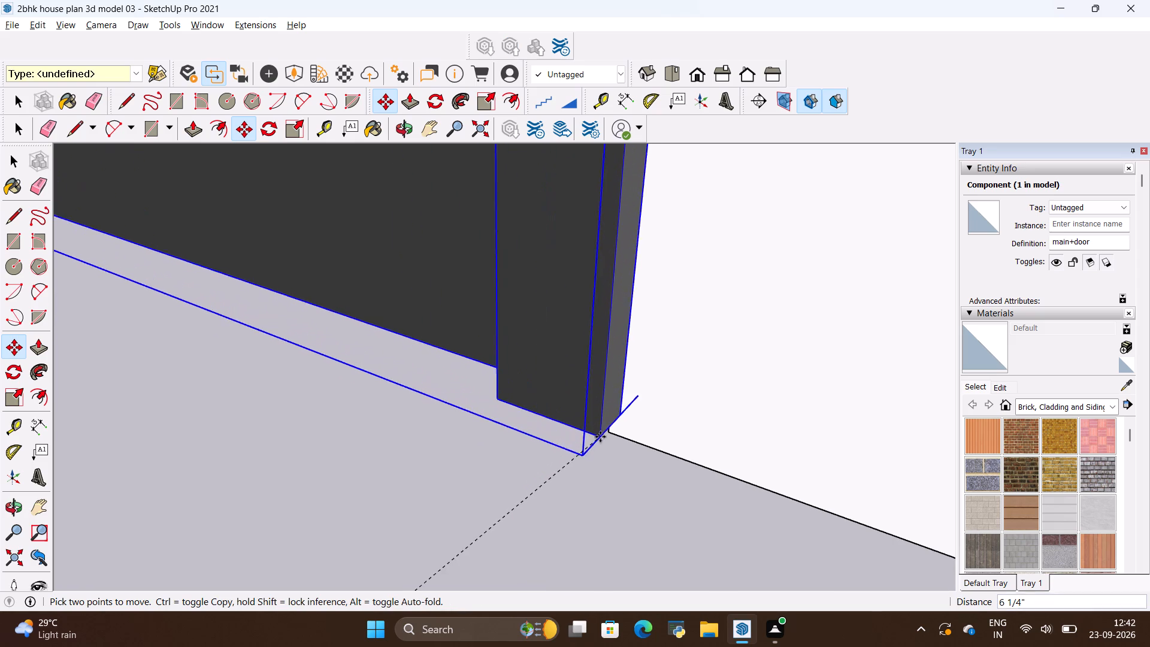
pyautogui.scroll(5, 600, 437)
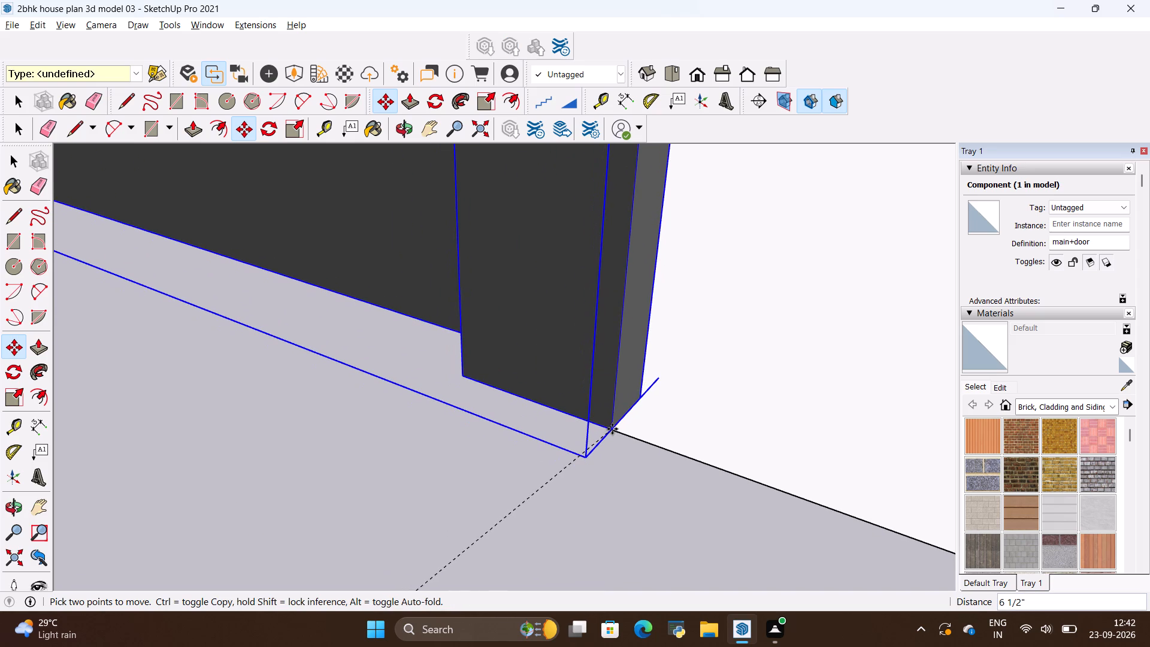
pyautogui.click(612, 429)
# Move the main door by its bottom frame corner about 1/16" towards the bottom corner of the front wall's door opening.
pyautogui.scroll(9, 570, 422)
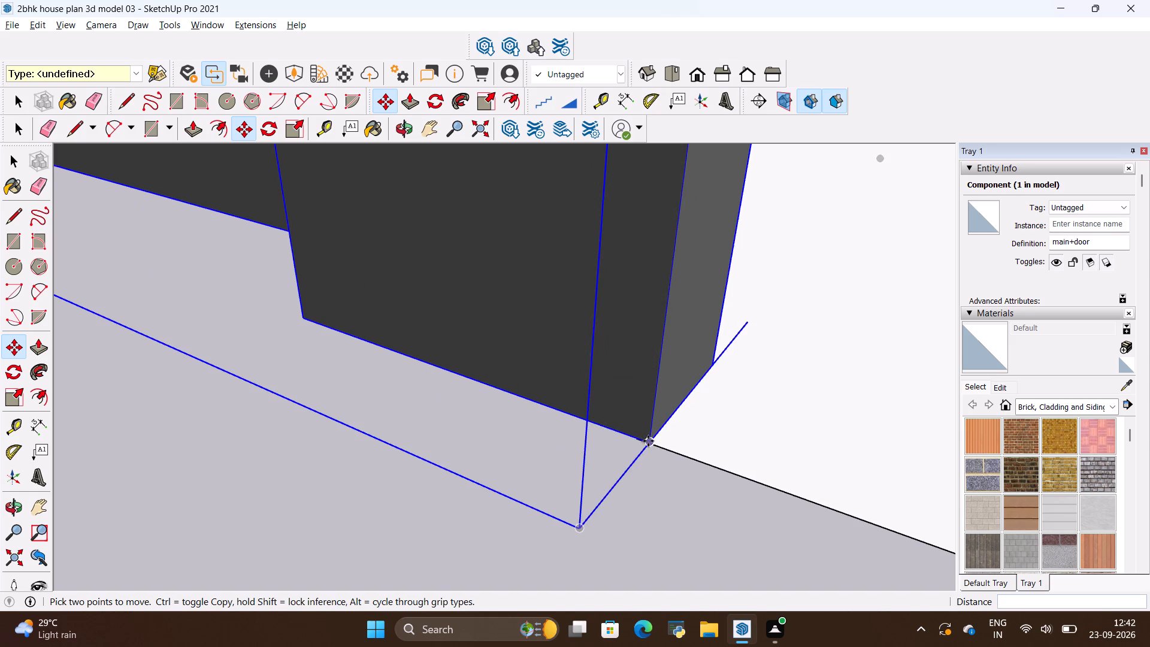
pyautogui.click(648, 441)
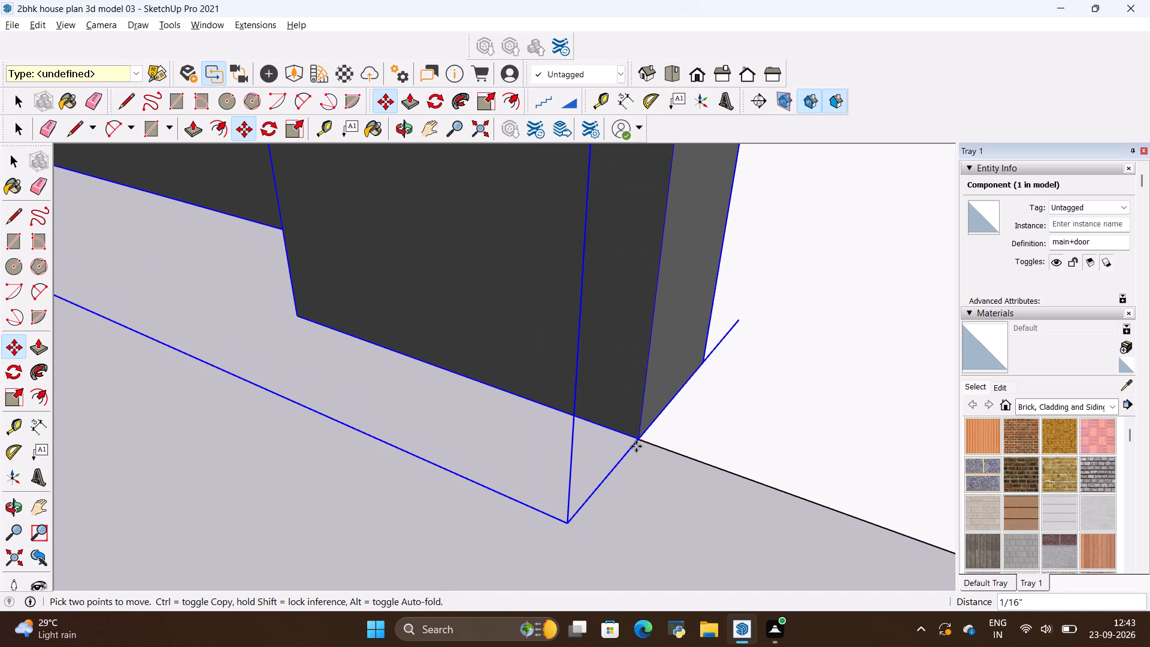
pyautogui.click(636, 446)
# Move the main door by its bottom frame corner about 2 1/4" onto the bottom corner of the front wall's door opening.
pyautogui.scroll(15, 621, 425)
pyautogui.scroll(5, 702, 454)
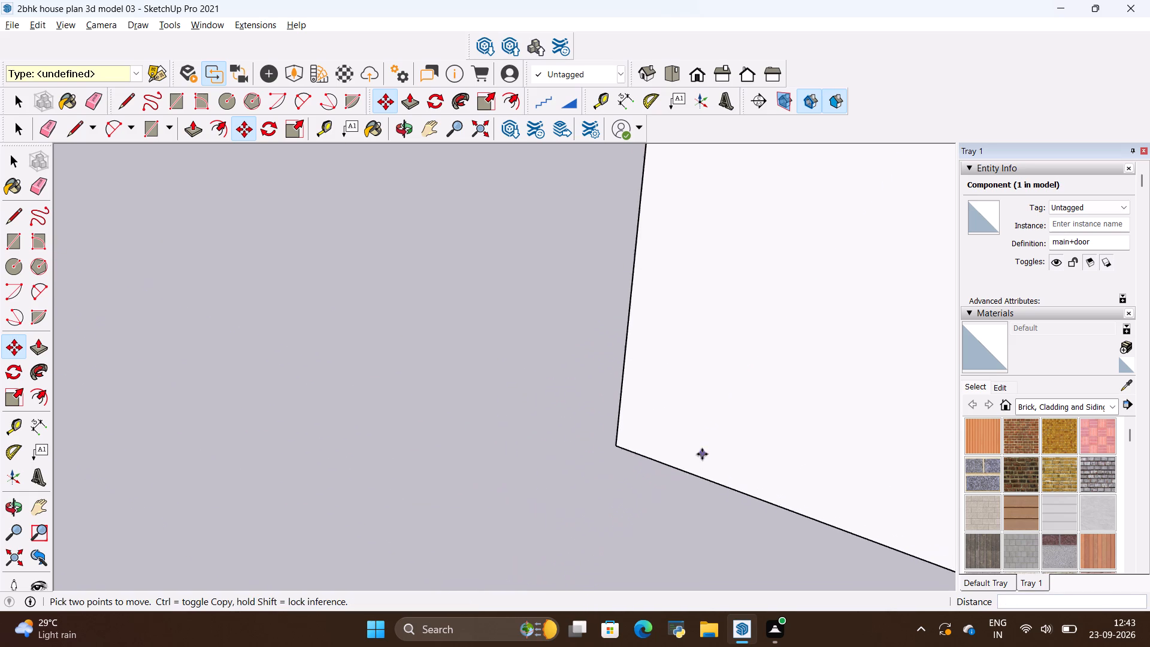
pyautogui.scroll(-5, 686, 461)
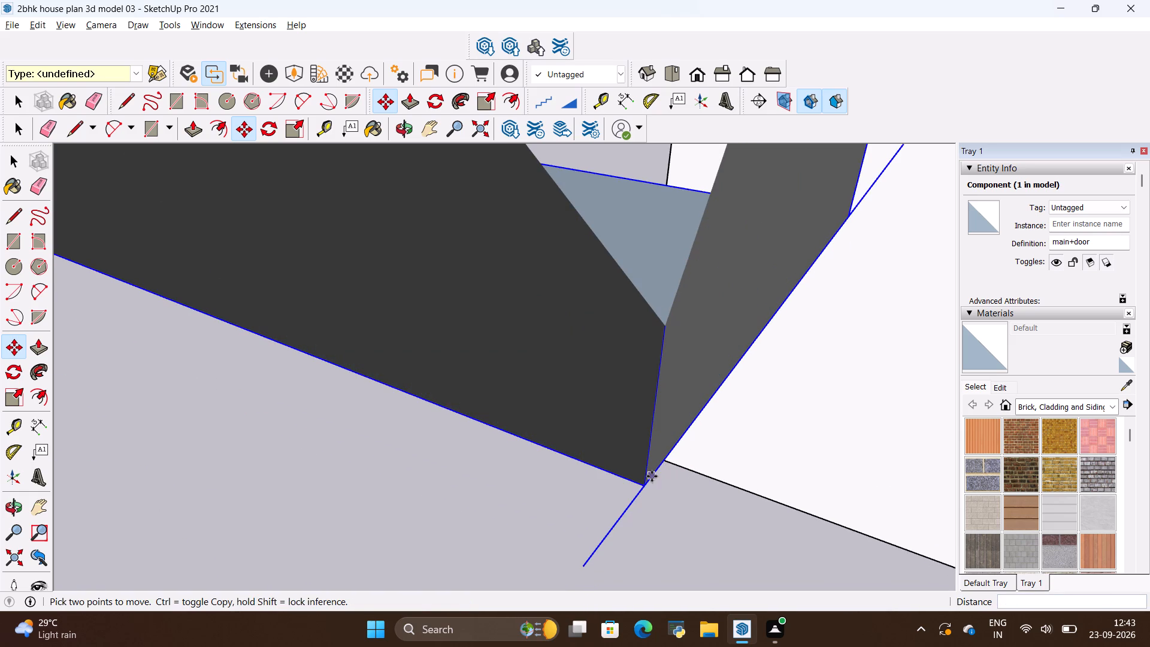
pyautogui.click(650, 482)
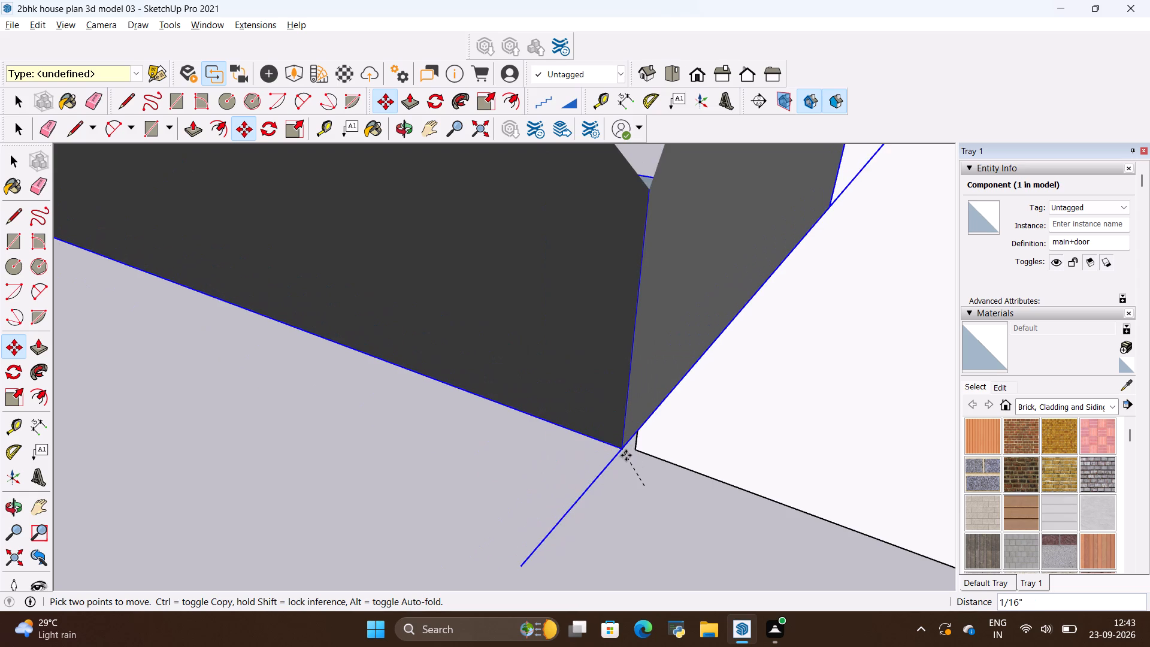
pyautogui.scroll(4, 558, 425)
pyautogui.moveTo(574, 435); pyautogui.dragTo(594, 451, button='middle')
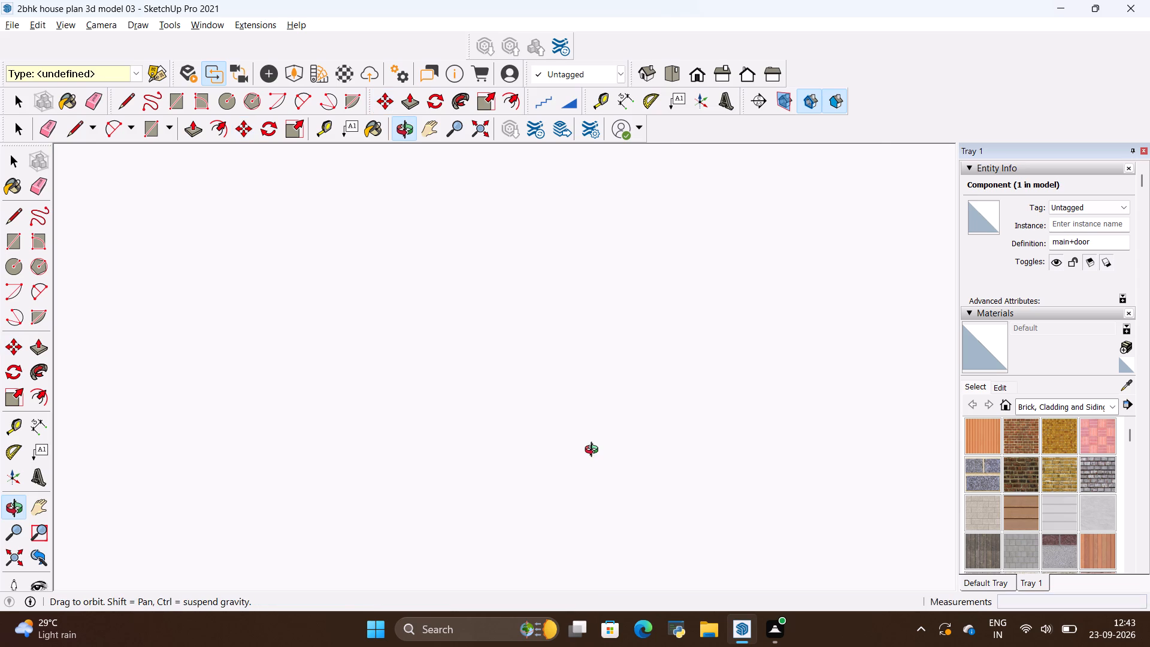
pyautogui.moveTo(594, 451); pyautogui.dragTo(570, 420, button='middle')
pyautogui.scroll(-19, 565, 415)
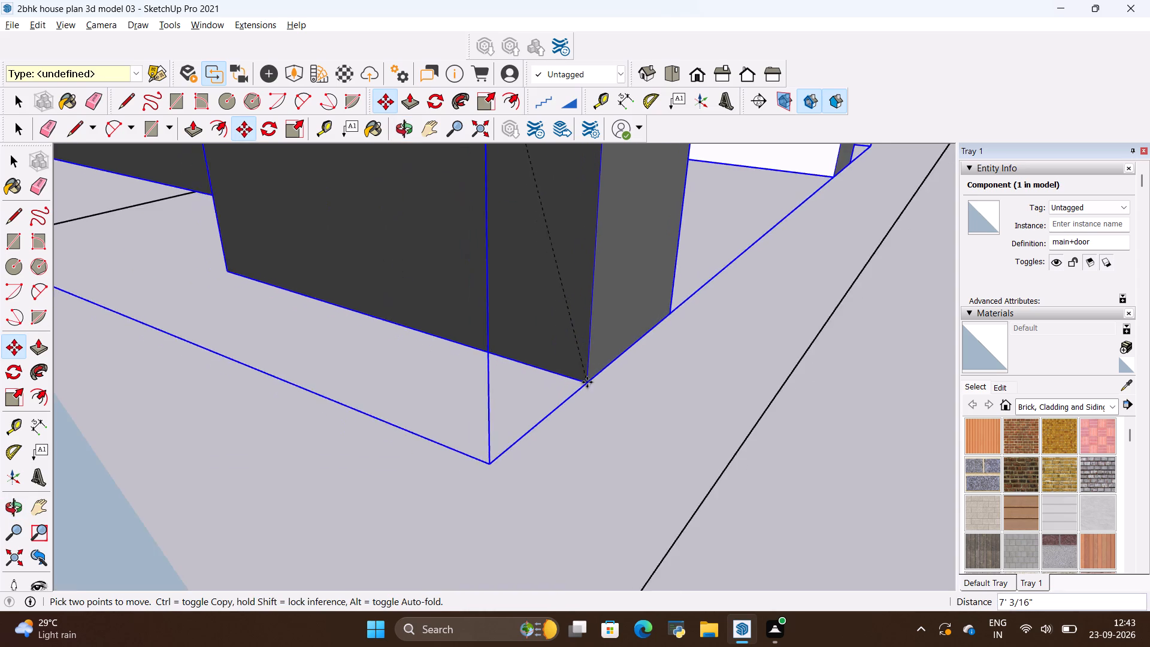
pyautogui.scroll(-7, 587, 382)
pyautogui.scroll(-20, 587, 382)
pyautogui.scroll(-11, 587, 382)
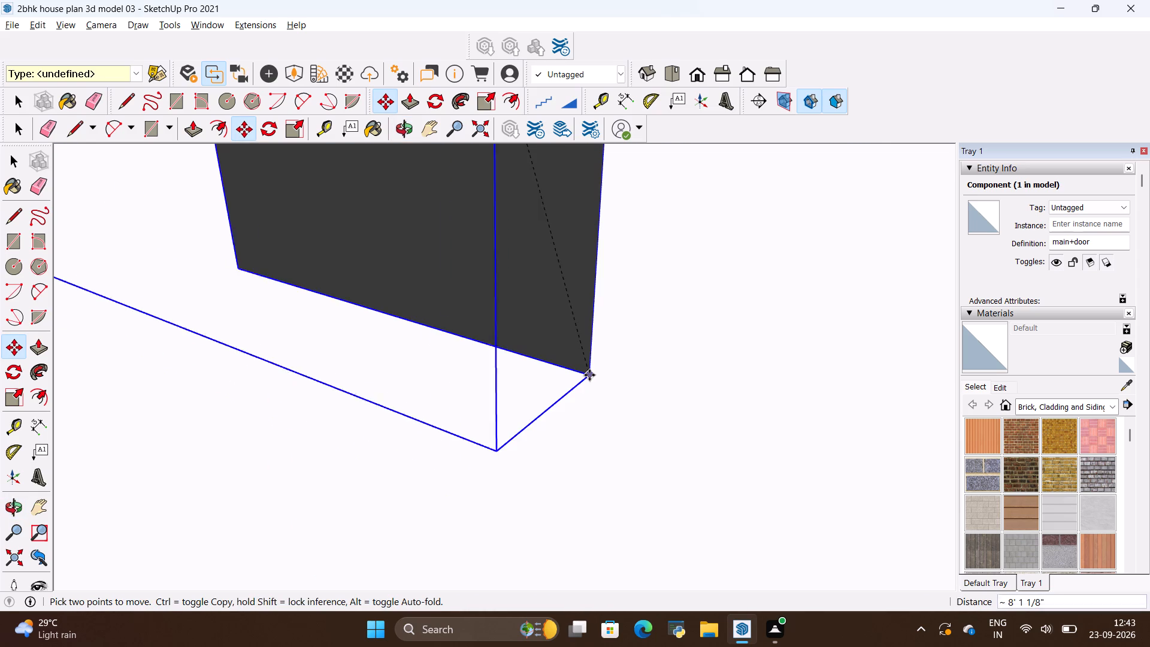
pyautogui.scroll(-20, 589, 375)
pyautogui.scroll(-16, 589, 375)
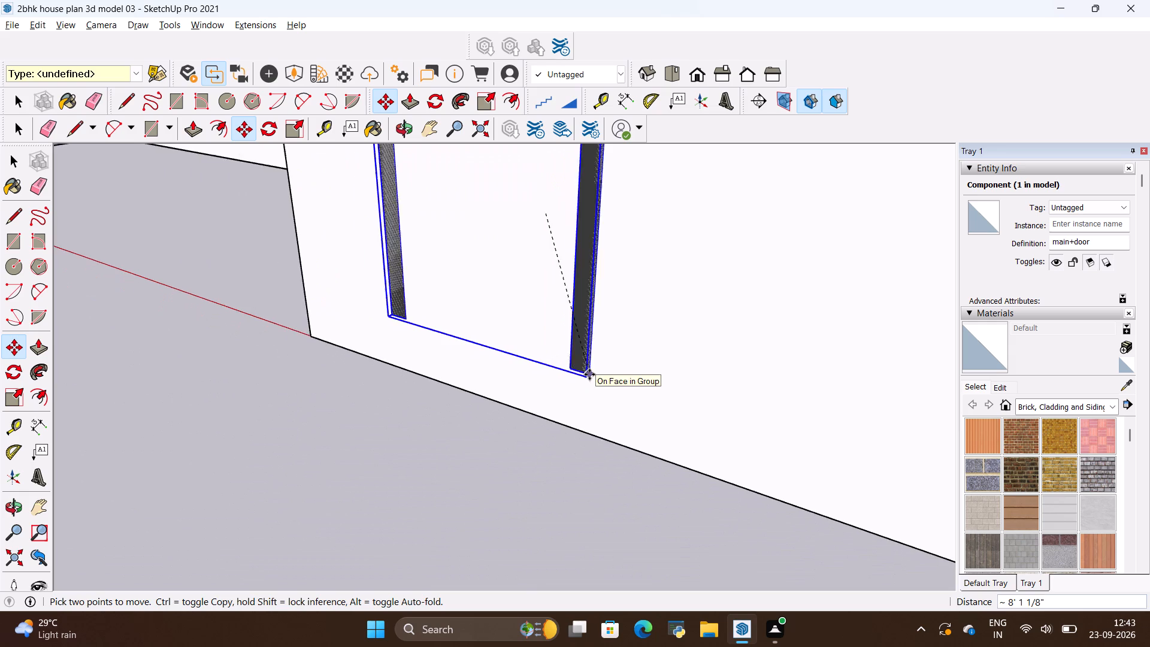
pyautogui.scroll(8, 545, 340)
pyautogui.scroll(3, 698, 334)
pyautogui.scroll(-6, 722, 327)
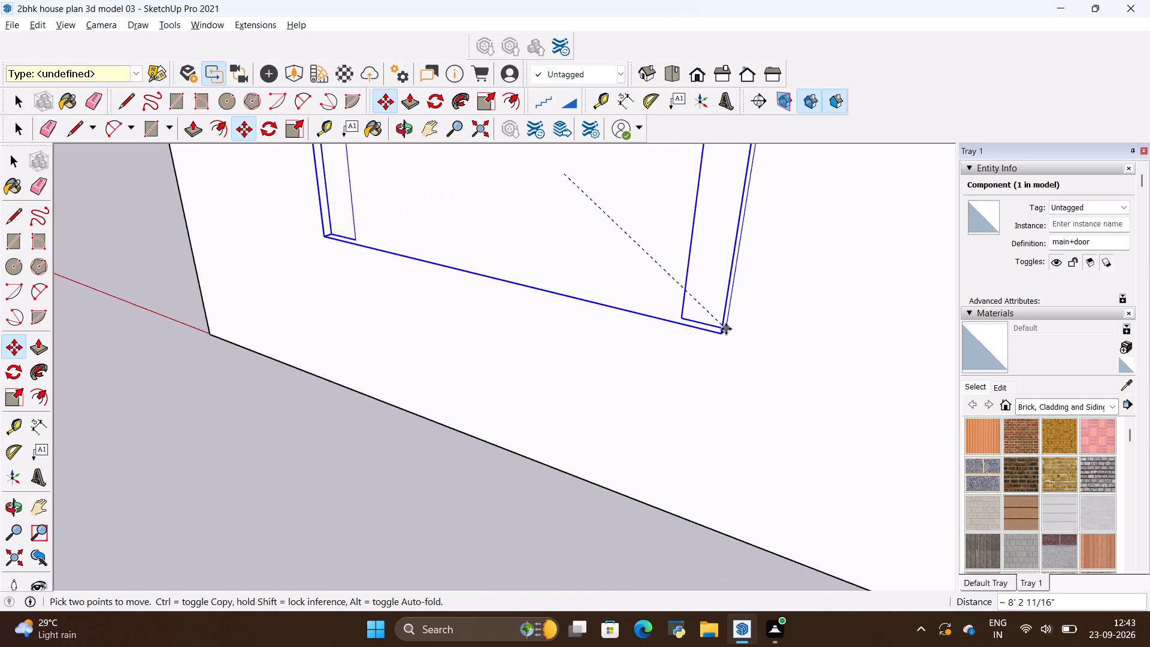
pyautogui.scroll(-5, 726, 329)
pyautogui.keyDown('shift'); pyautogui.moveTo(740, 320); pyautogui.dragTo(537, 518, button='middle'); pyautogui.keyUp('shift')
pyautogui.scroll(-14, 644, 367)
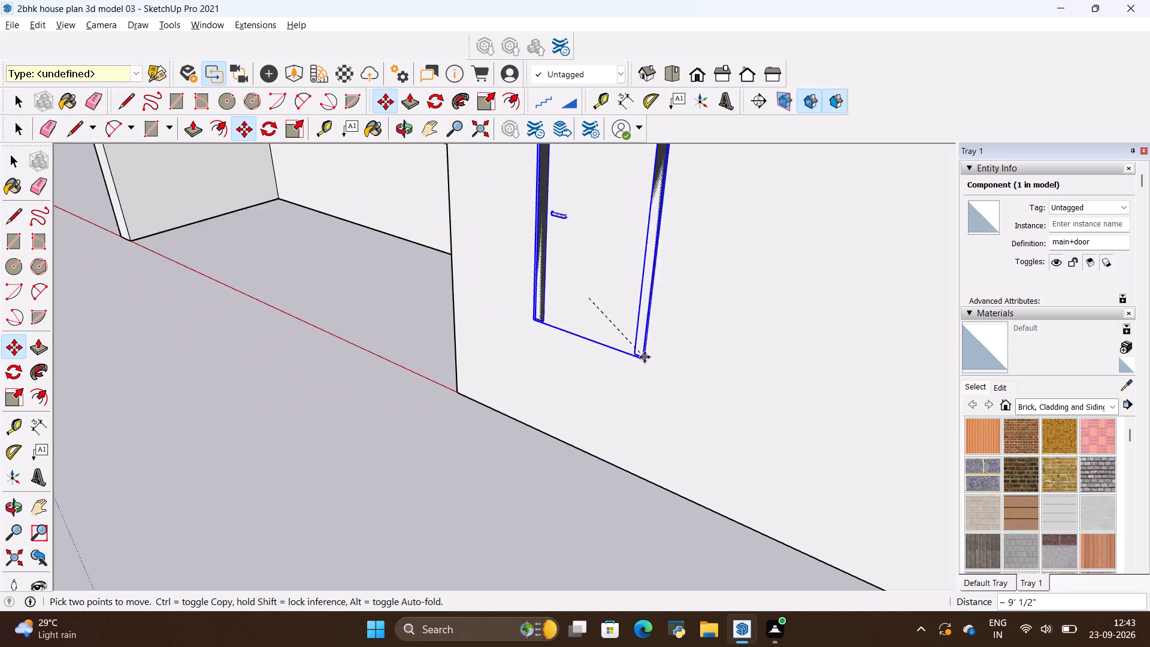
pyautogui.scroll(-12, 644, 357)
pyautogui.scroll(6, 547, 300)
pyautogui.moveTo(556, 321); pyautogui.dragTo(682, 412, button='middle')
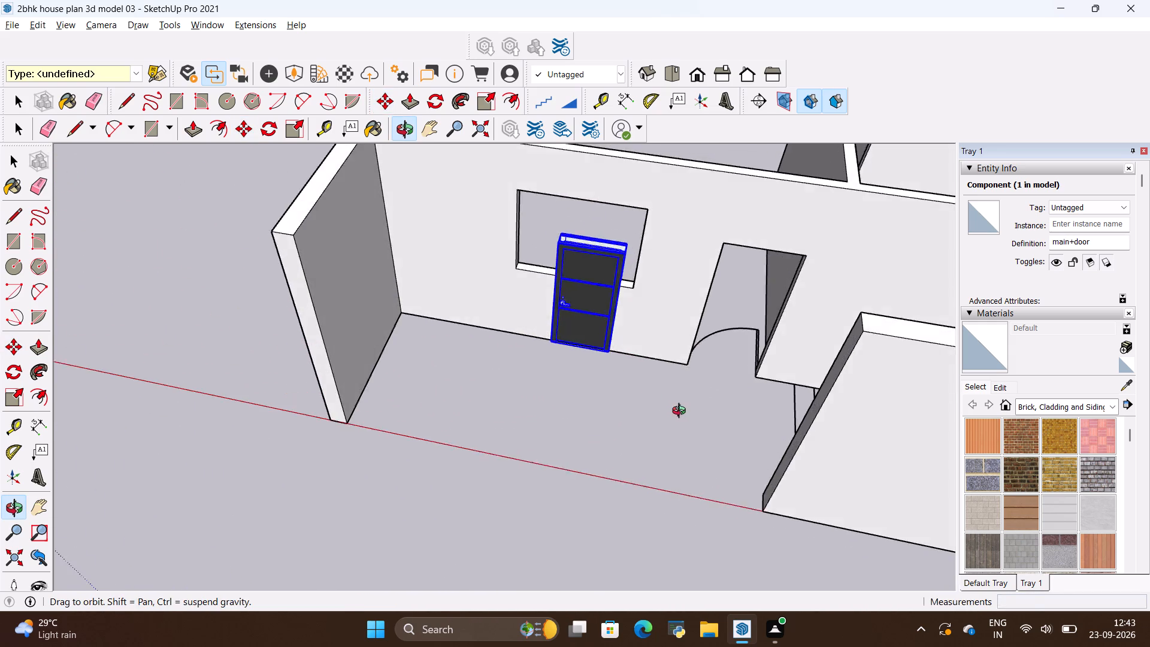
pyautogui.moveTo(682, 412); pyautogui.dragTo(683, 411, button='middle')
pyautogui.scroll(11, 717, 352)
pyautogui.scroll(4, 783, 394)
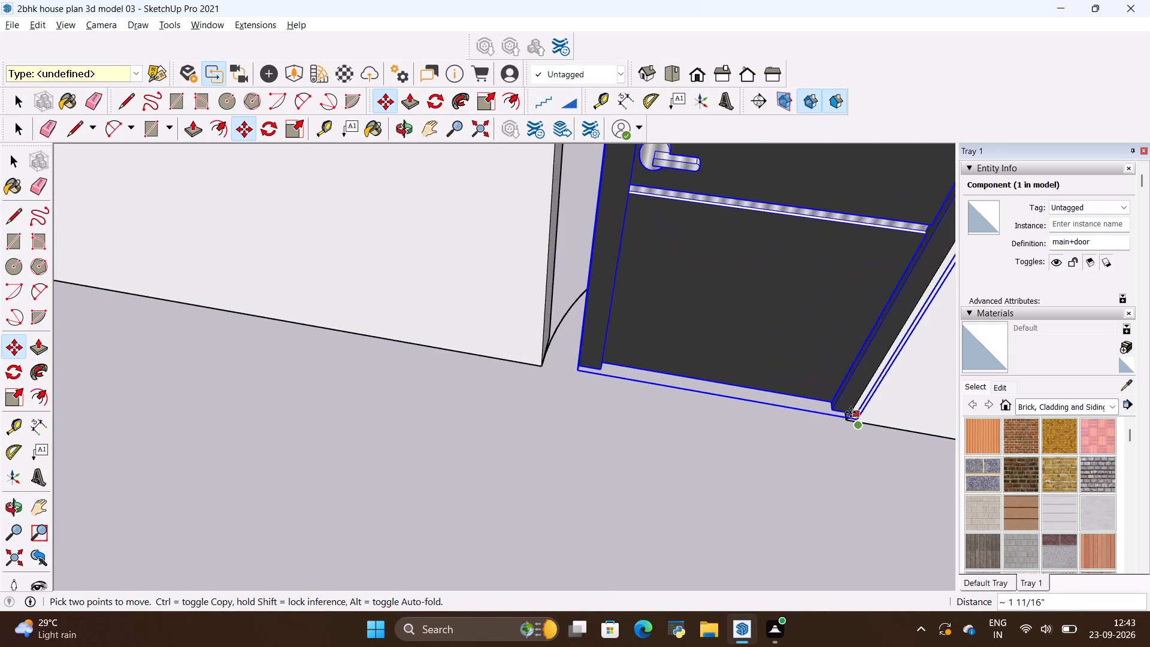
pyautogui.scroll(11, 847, 418)
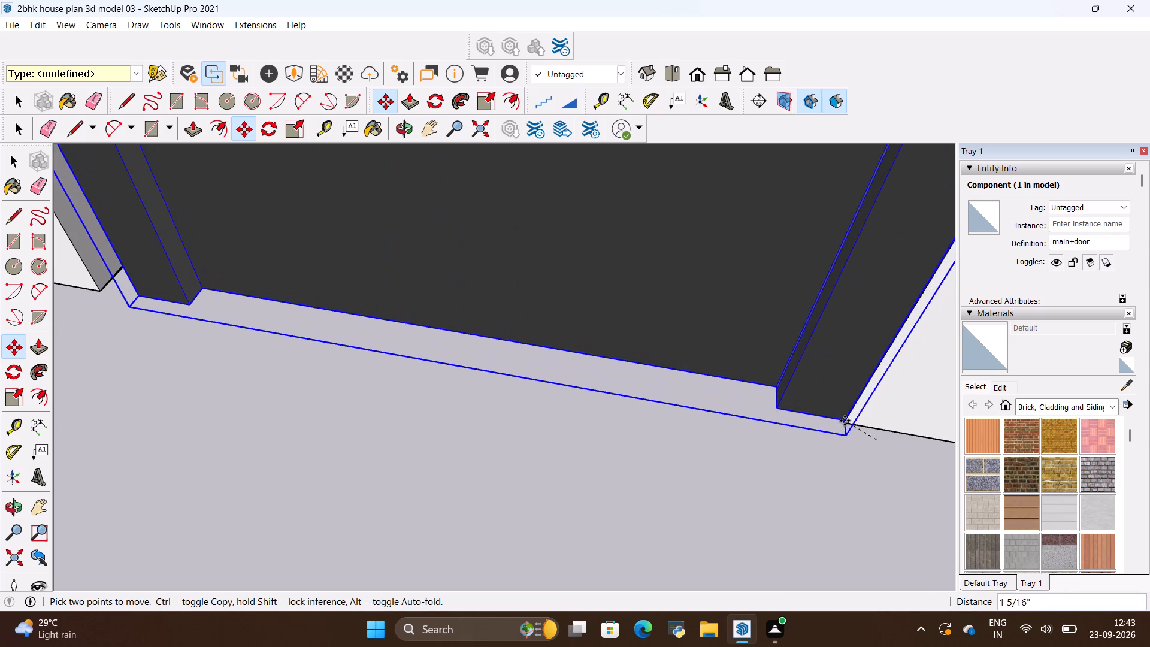
pyautogui.scroll(12, 839, 421)
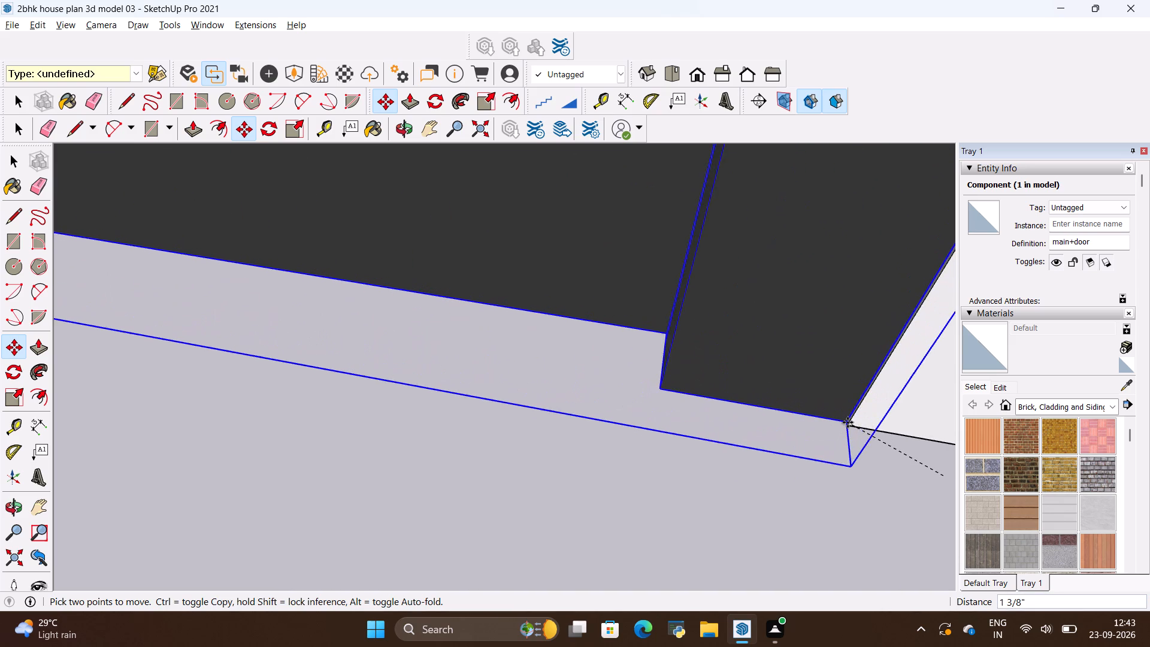
pyautogui.scroll(5, 848, 422)
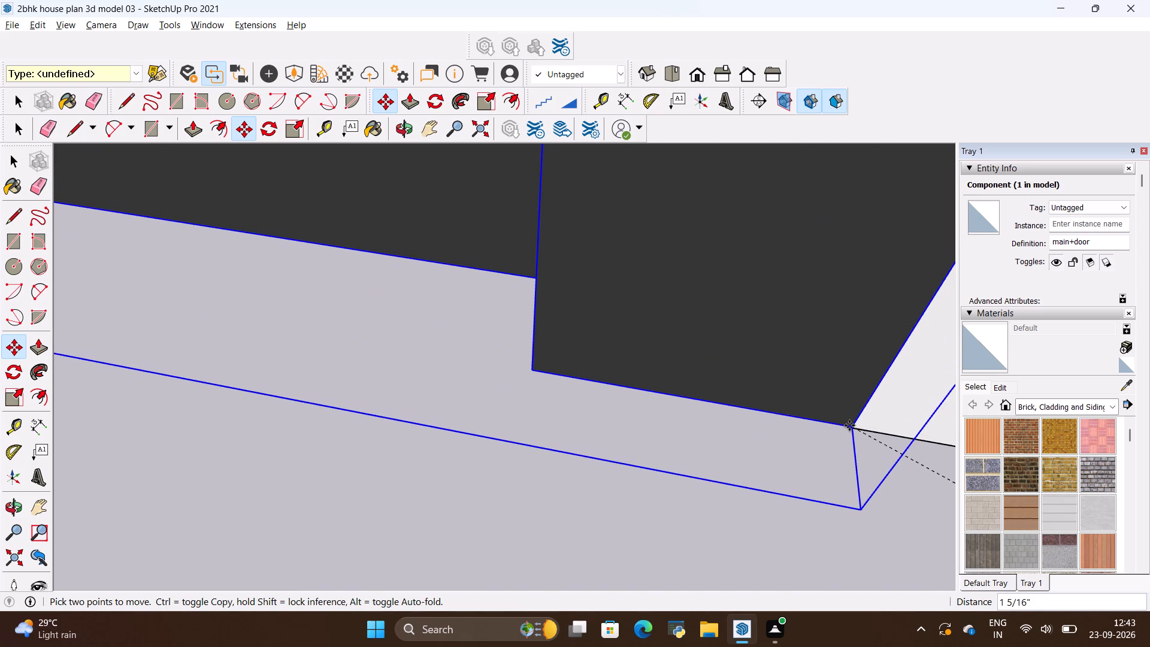
pyautogui.scroll(11, 849, 425)
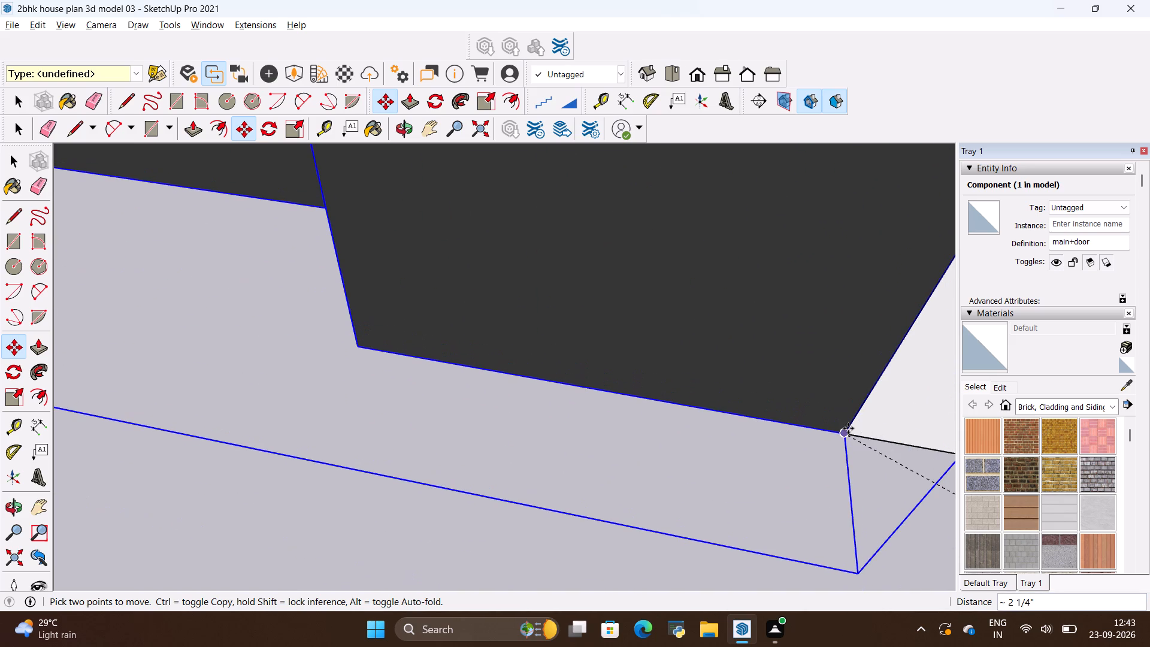
pyautogui.click(848, 428)
# Scale the main door along the red and blue axes to about 1.12, 1.21, reaching the opening's opposite top corner.
pyautogui.scroll(-20, 722, 419)
pyautogui.scroll(-5, 722, 419)
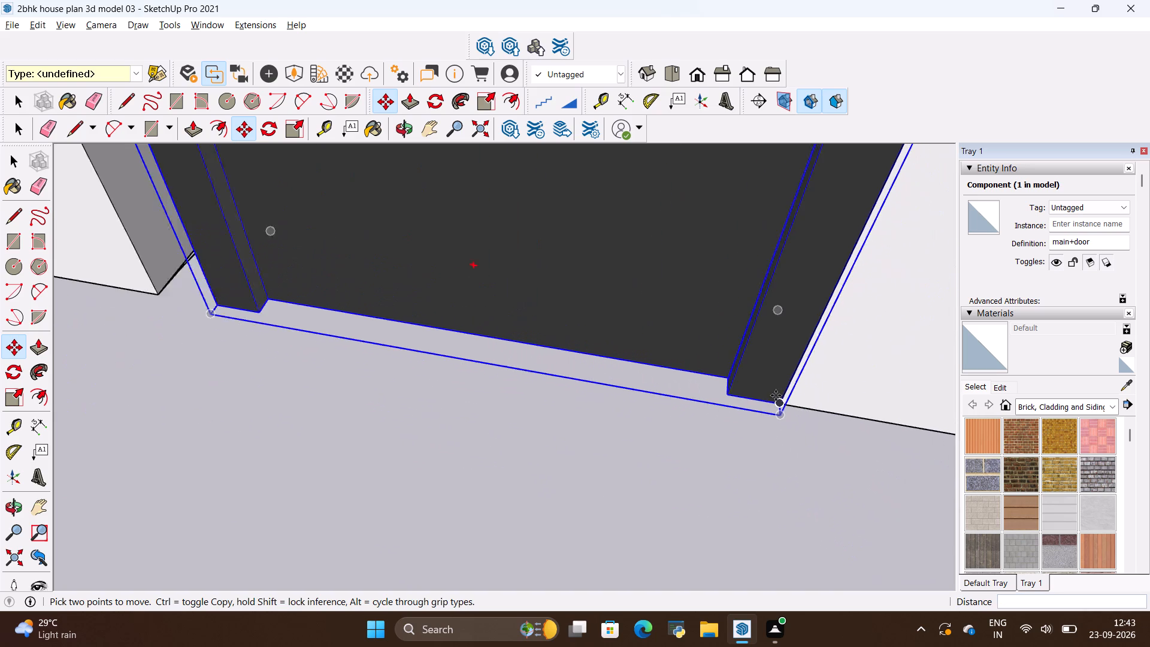
pyautogui.scroll(-14, 776, 395)
pyautogui.scroll(-11, 779, 386)
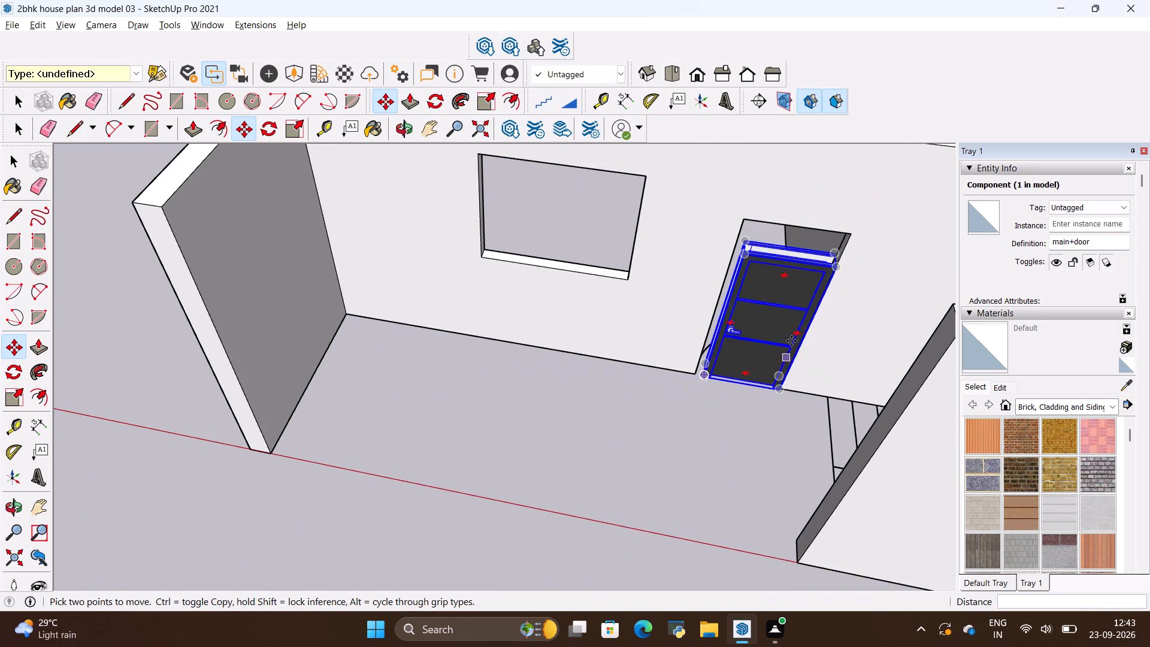
pyautogui.scroll(8, 769, 244)
pyautogui.press('s')
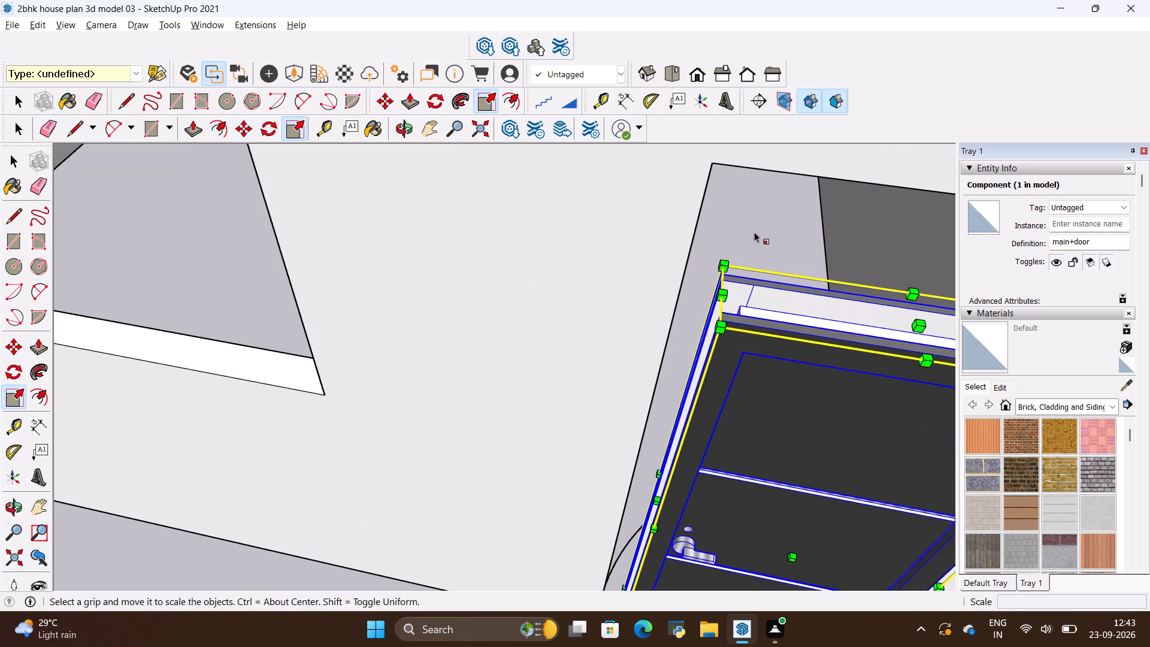
pyautogui.click(726, 291)
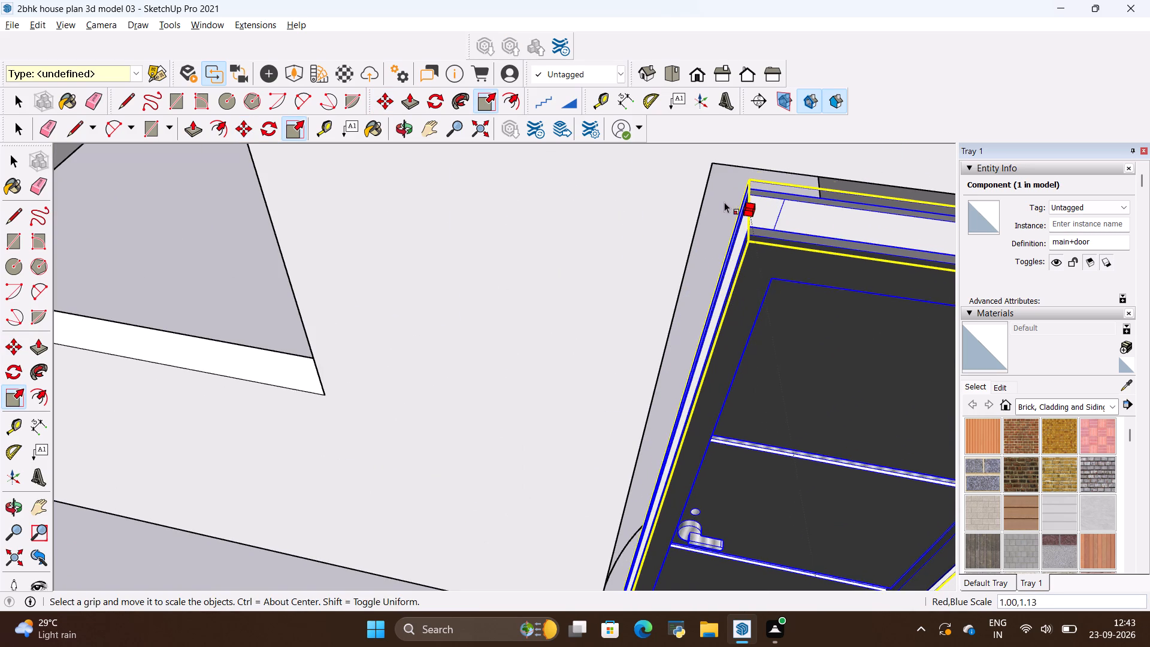
pyautogui.click(713, 168)
# Scale the main door along the green axis to about 0.74 to reduce its depth within the front wall.
pyautogui.scroll(-10, 559, 288)
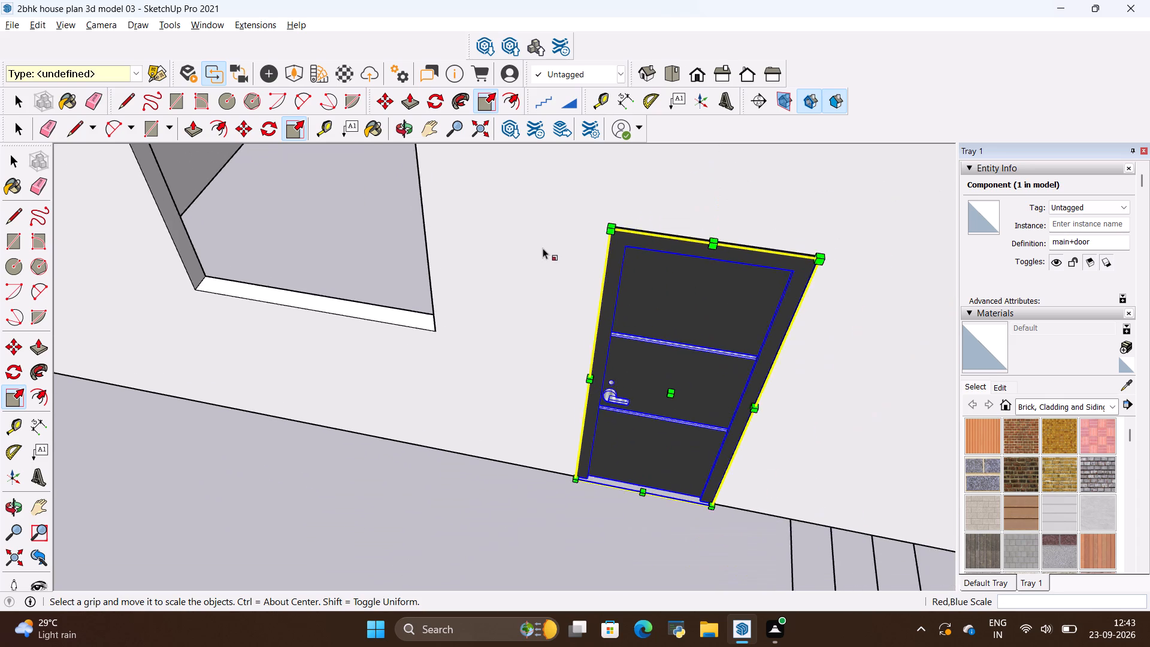
pyautogui.moveTo(550, 390); pyautogui.dragTo(283, 476, button='middle')
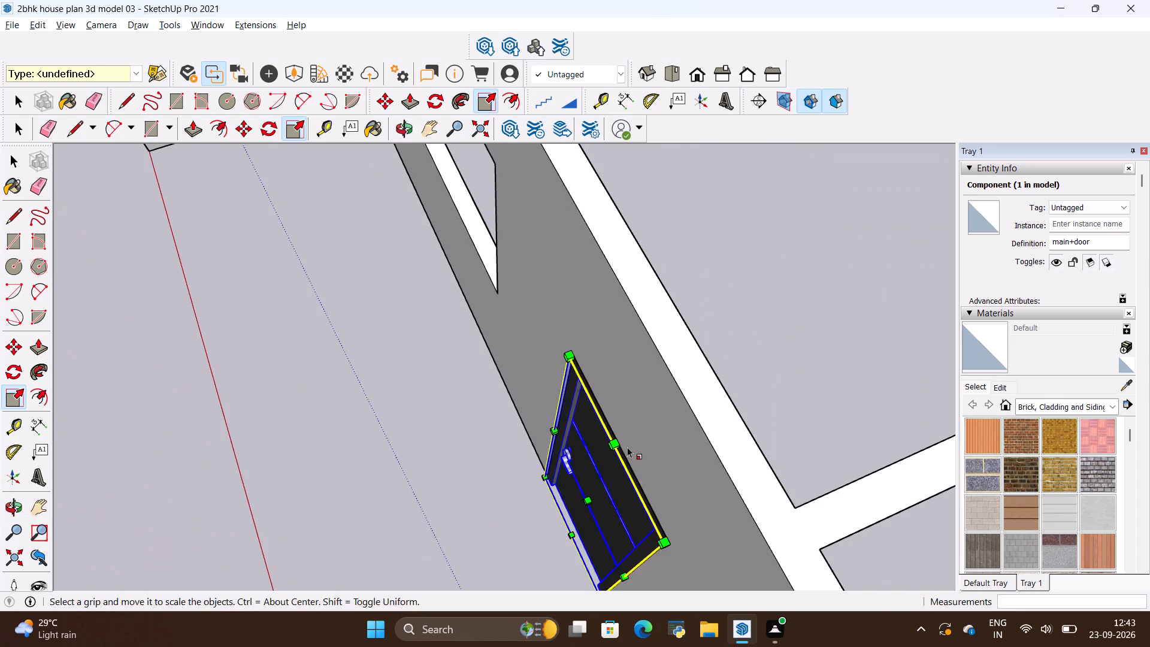
pyautogui.moveTo(684, 452); pyautogui.dragTo(423, 419, button='middle')
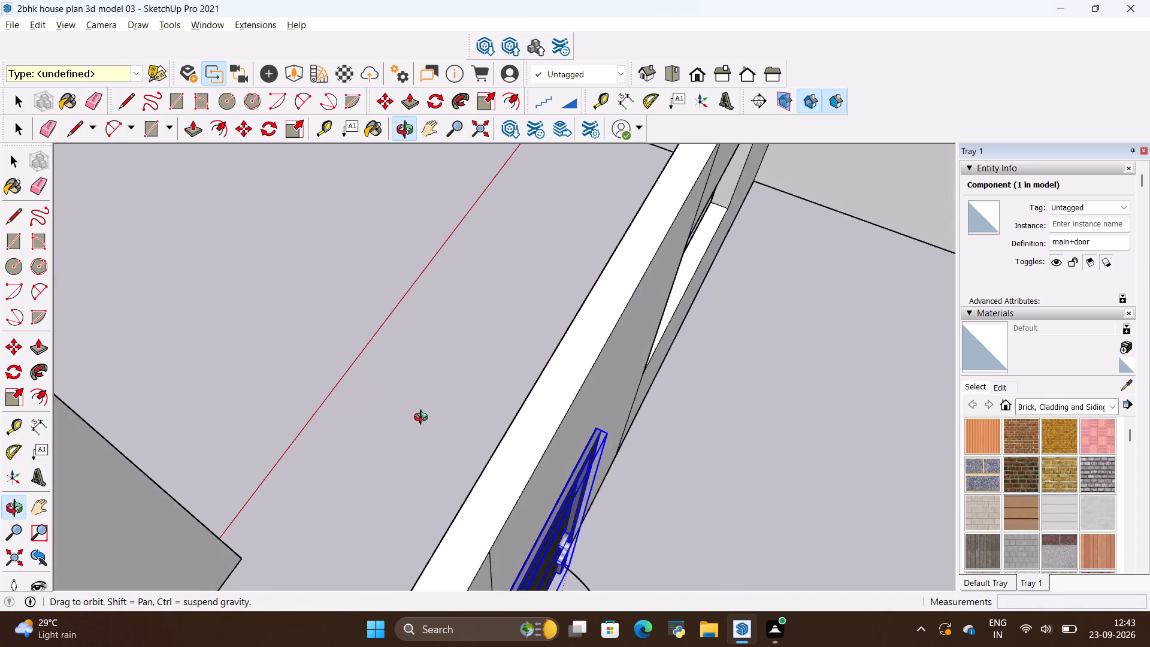
pyautogui.moveTo(423, 419); pyautogui.dragTo(382, 367, button='middle')
pyautogui.scroll(4, 557, 513)
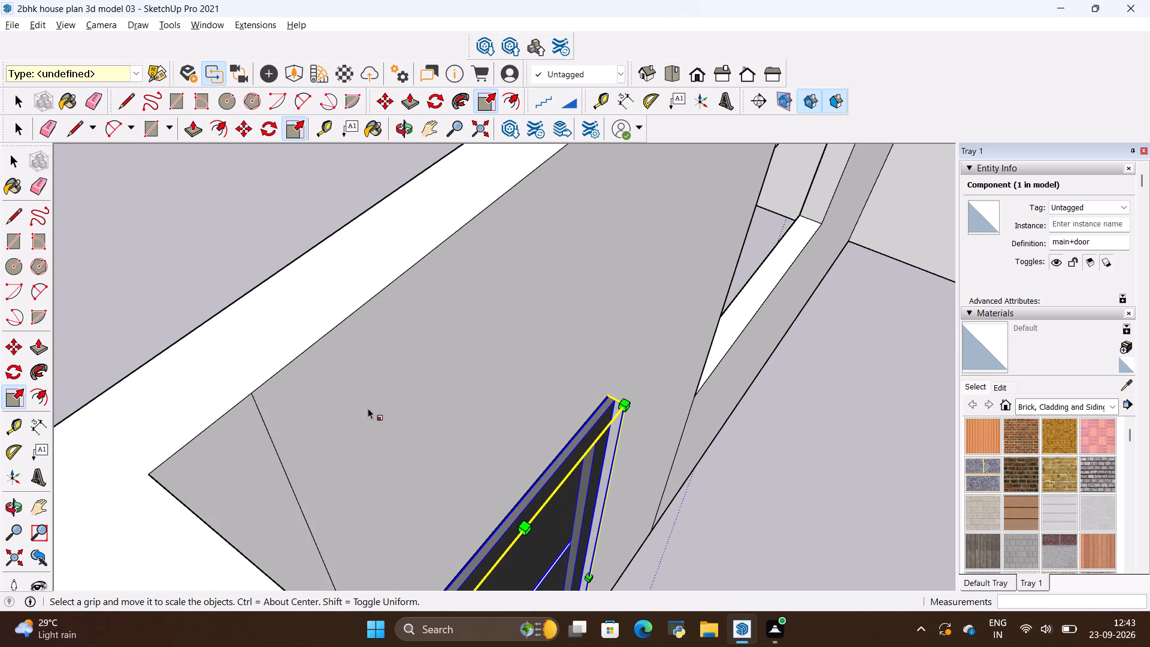
pyautogui.scroll(-10, 367, 407)
pyautogui.scroll(3, 471, 555)
pyautogui.moveTo(418, 504); pyautogui.dragTo(416, 503, button='middle')
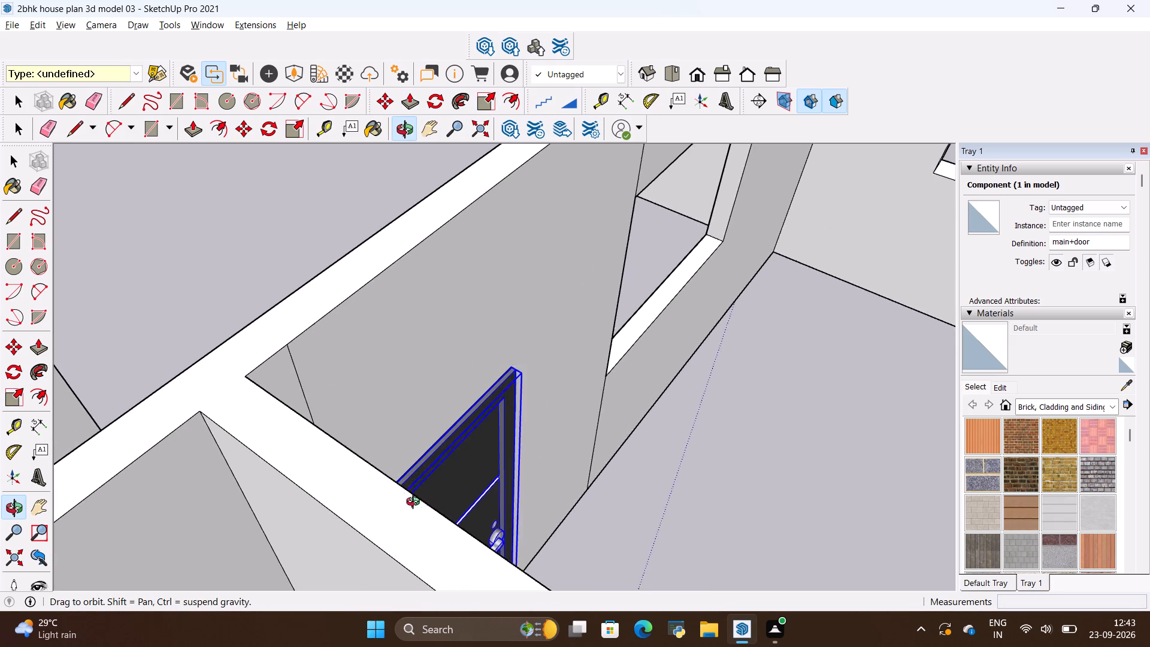
pyautogui.moveTo(416, 503); pyautogui.dragTo(254, 512, button='middle')
pyautogui.scroll(5, 379, 490)
pyautogui.scroll(7, 296, 394)
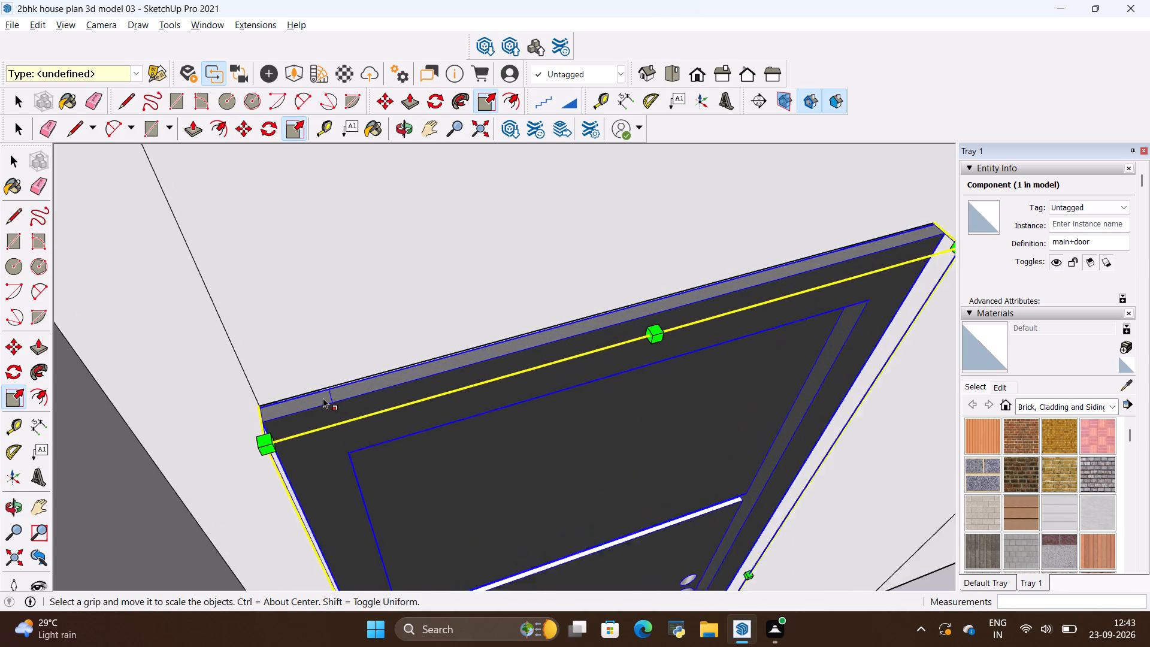
pyautogui.scroll(2, 323, 398)
pyautogui.scroll(-12, 322, 395)
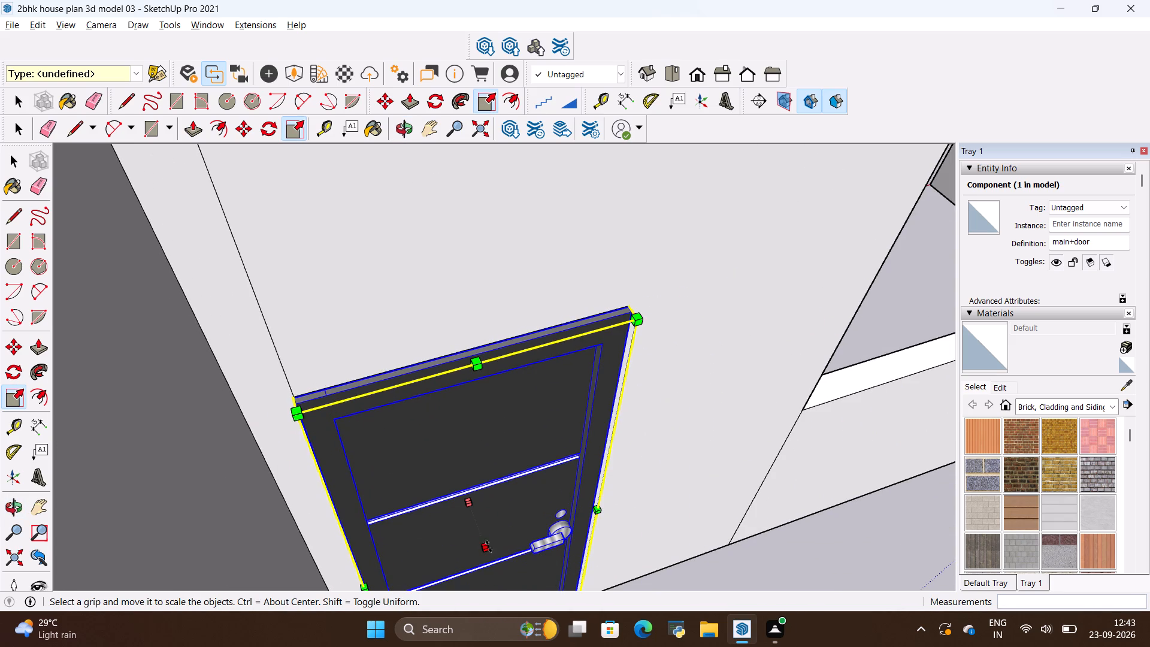
pyautogui.click(489, 549)
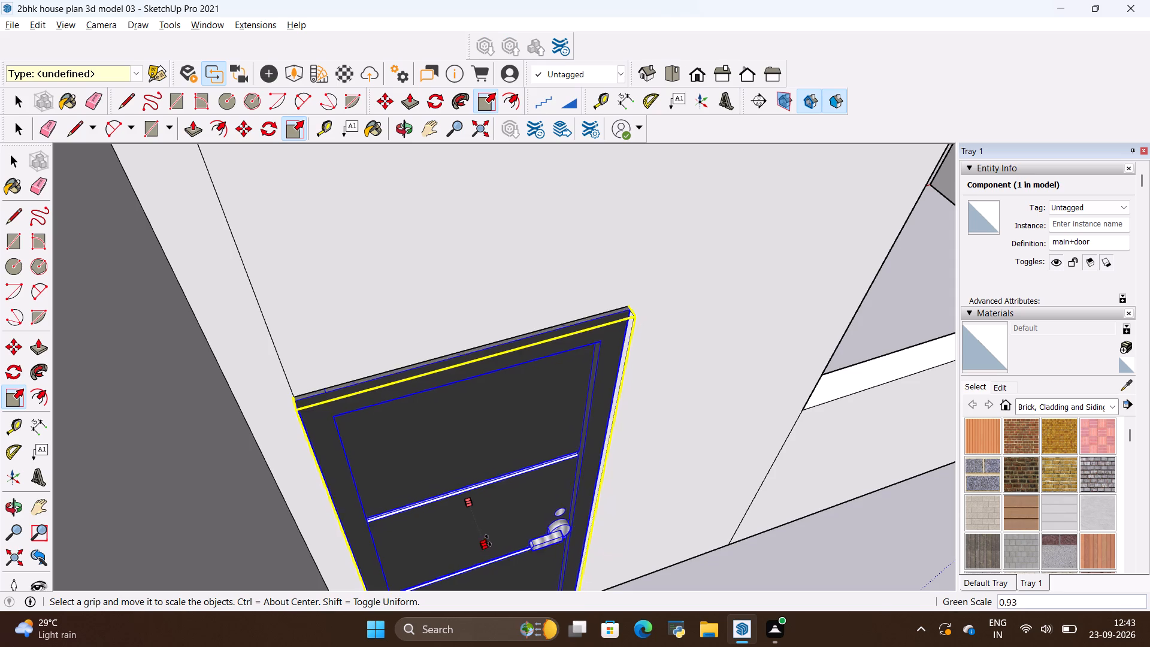
pyautogui.click(489, 303)
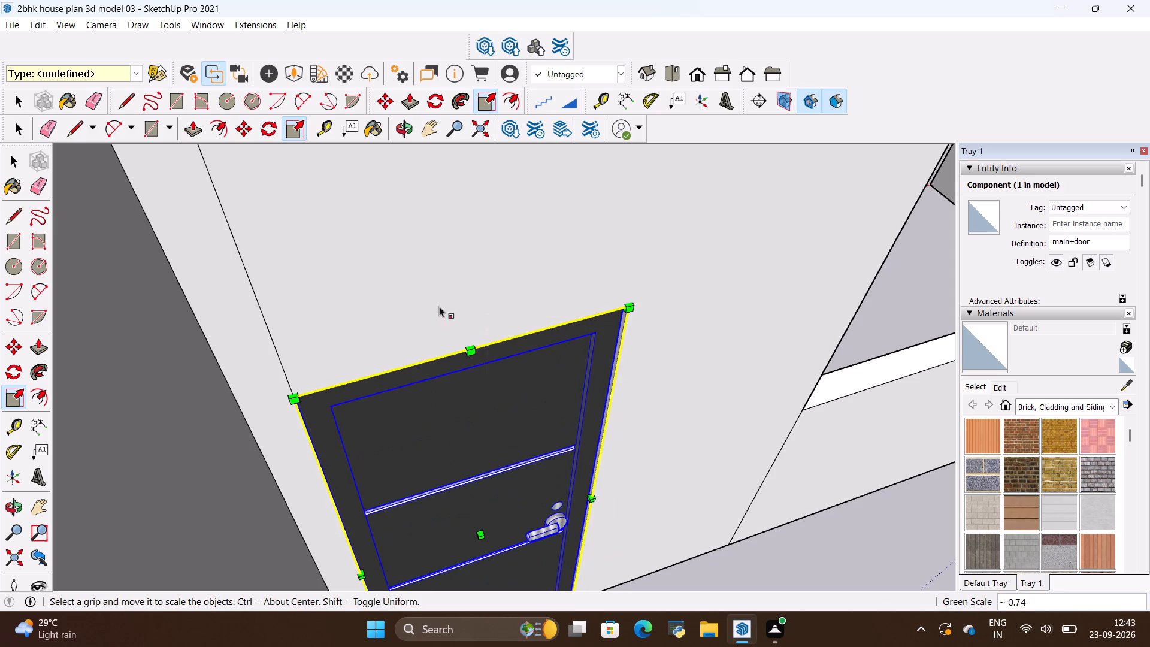
pyautogui.press('space')
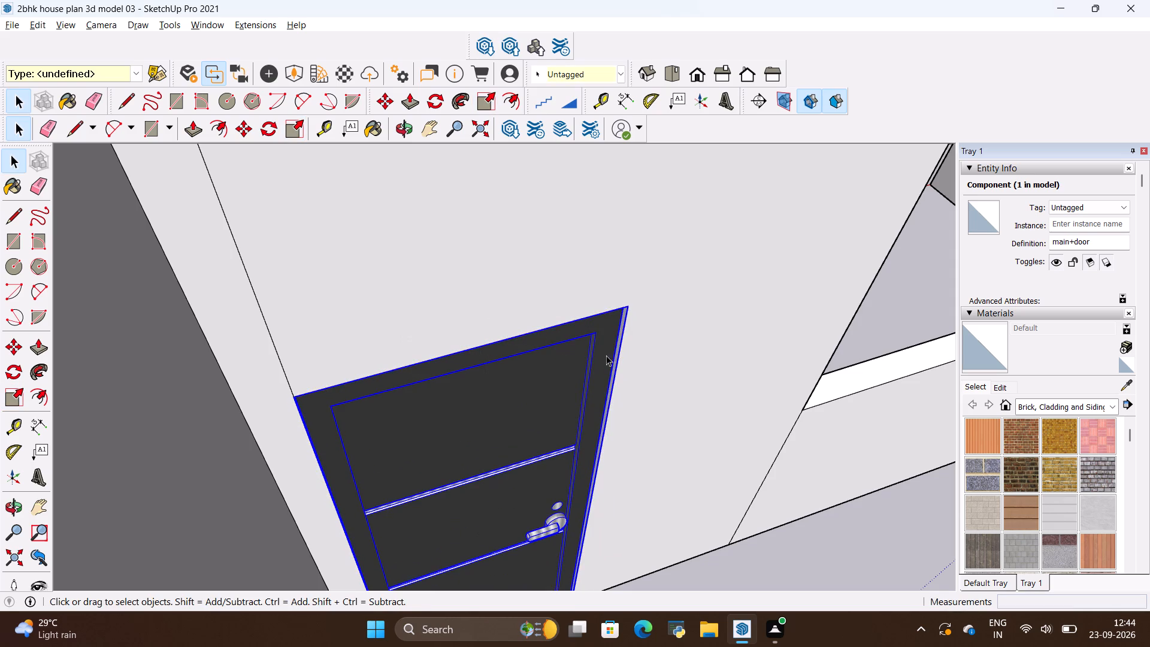
pyautogui.click(613, 356)
pyautogui.click(603, 362)
pyautogui.click(602, 362)
# Copy the front wall's main door by its bottom frame corner about 13' 8 1/8" to the bottom corner of the interior room's door opening.
pyautogui.scroll(-10, 613, 352)
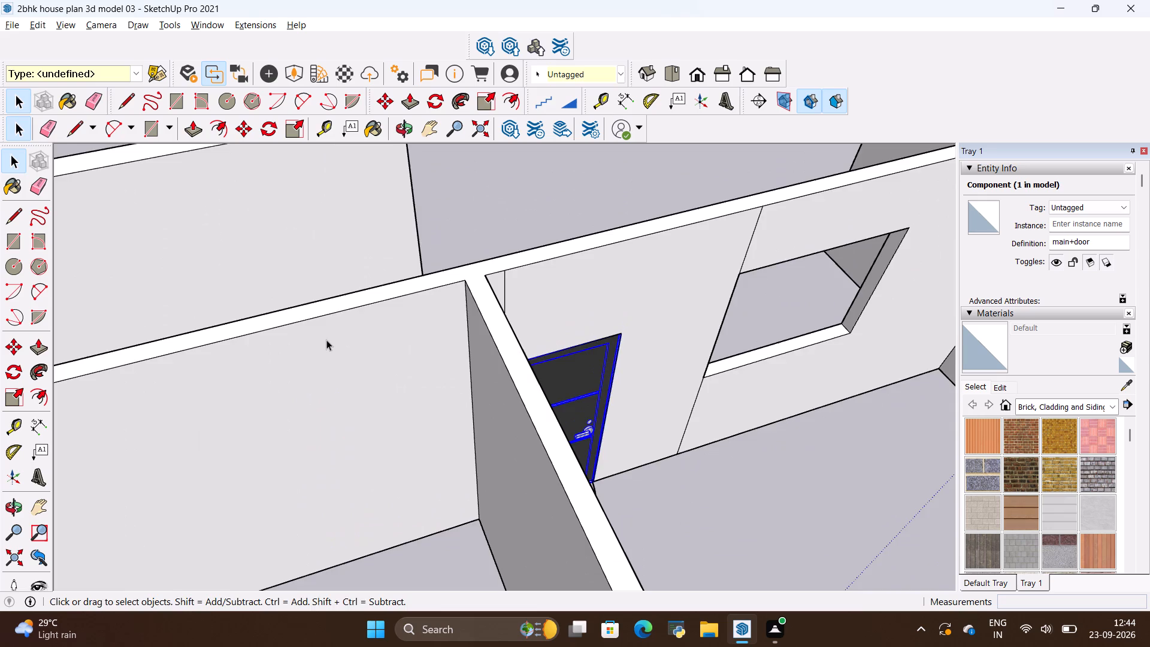
pyautogui.moveTo(326, 346); pyautogui.dragTo(798, 458, button='middle')
pyautogui.moveTo(425, 402); pyautogui.dragTo(638, 281, button='middle')
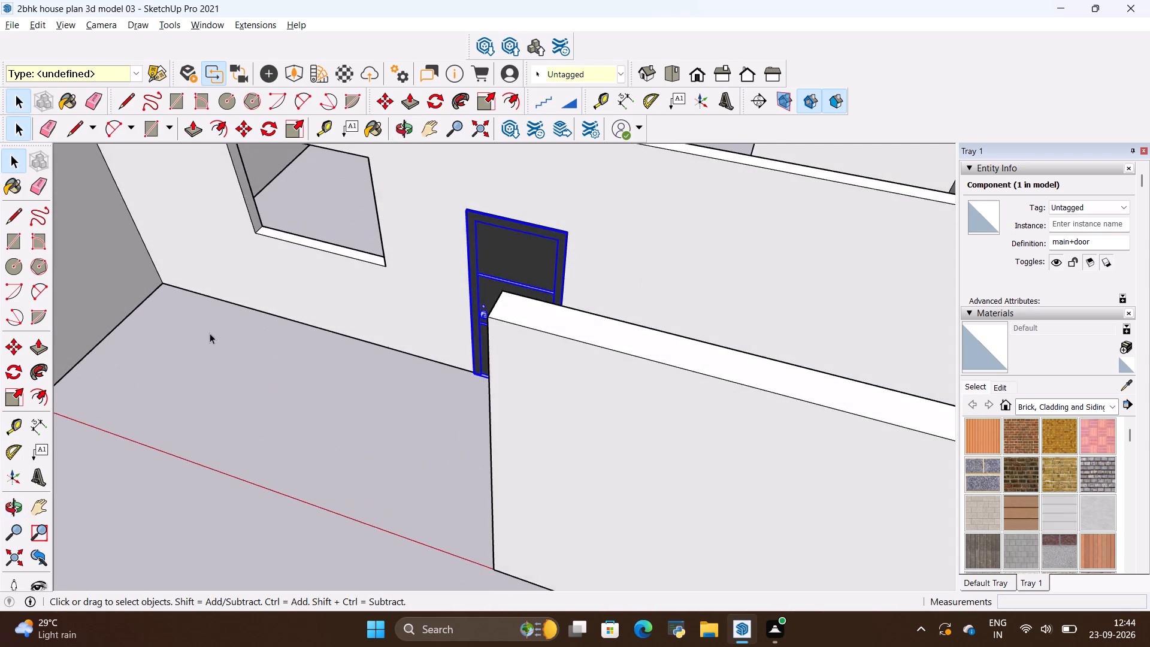
pyautogui.moveTo(224, 333); pyautogui.dragTo(362, 323, button='middle')
pyautogui.press('m')
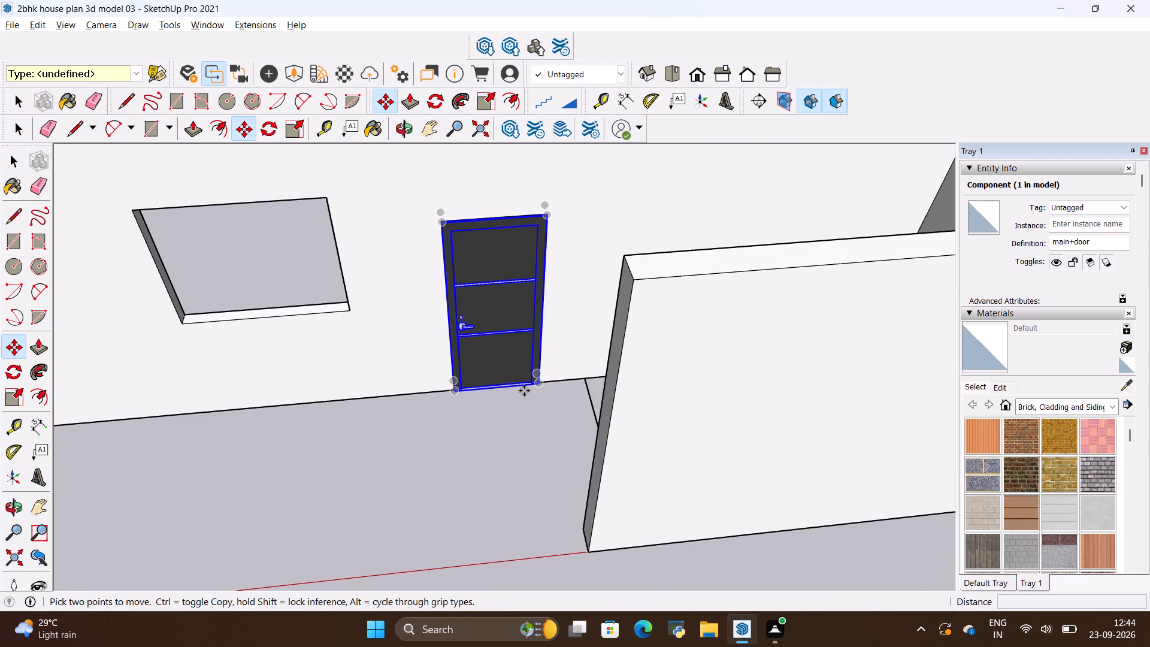
pyautogui.scroll(6, 538, 386)
pyautogui.click(540, 383)
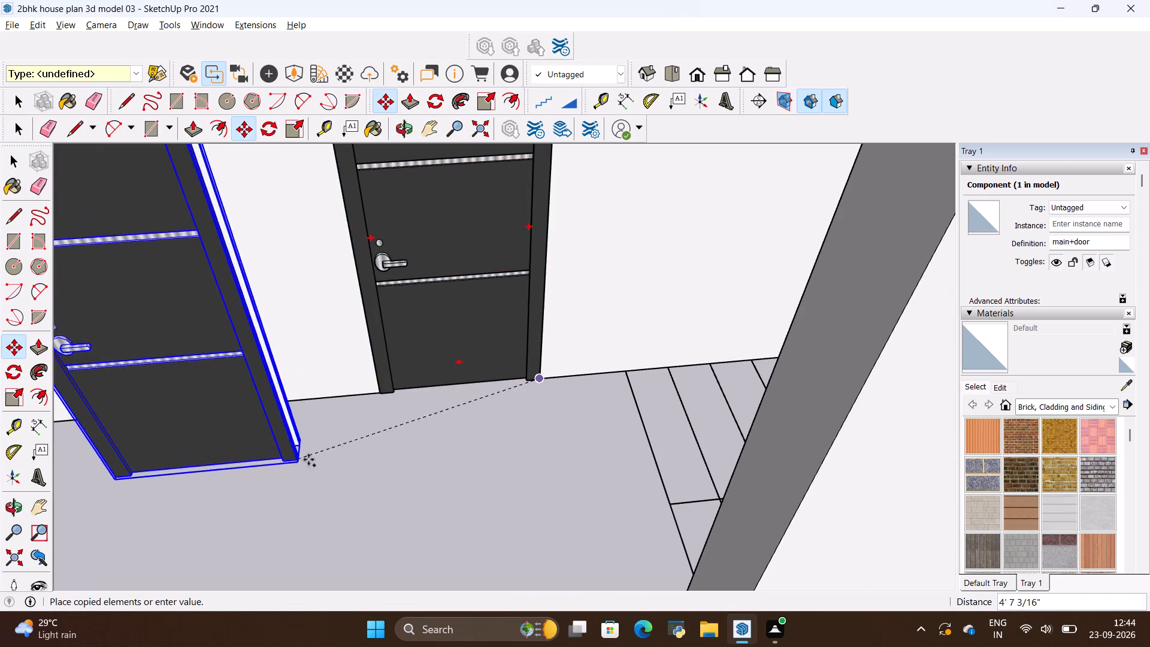
pyautogui.scroll(-19, 337, 465)
pyautogui.scroll(12, 385, 360)
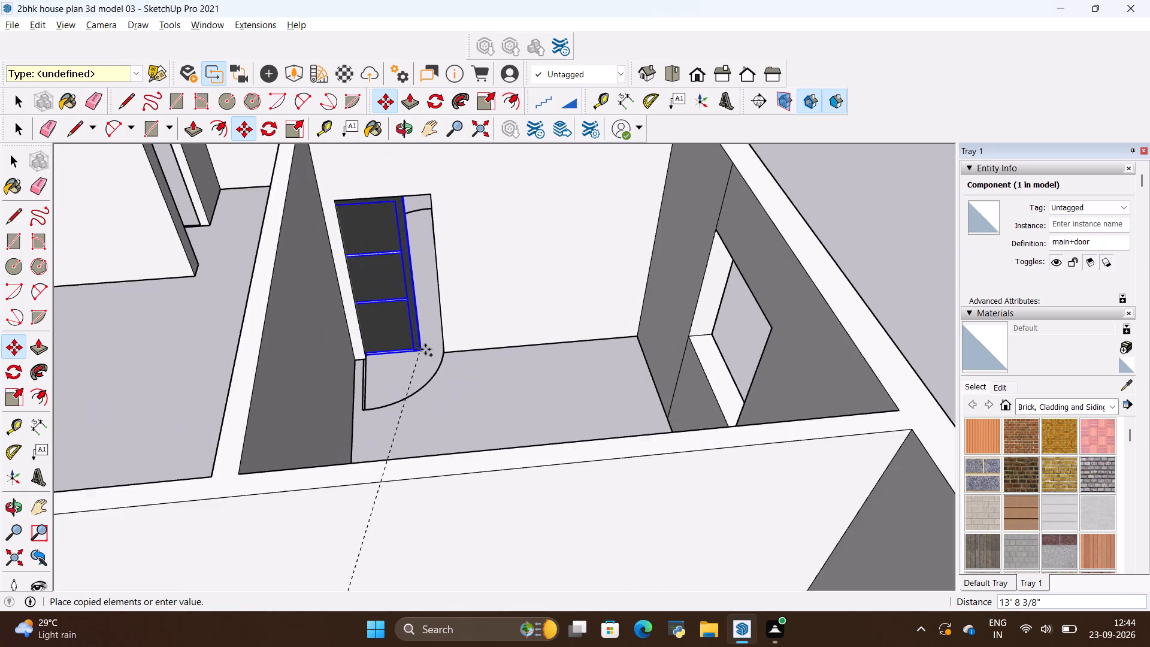
pyautogui.scroll(9, 425, 349)
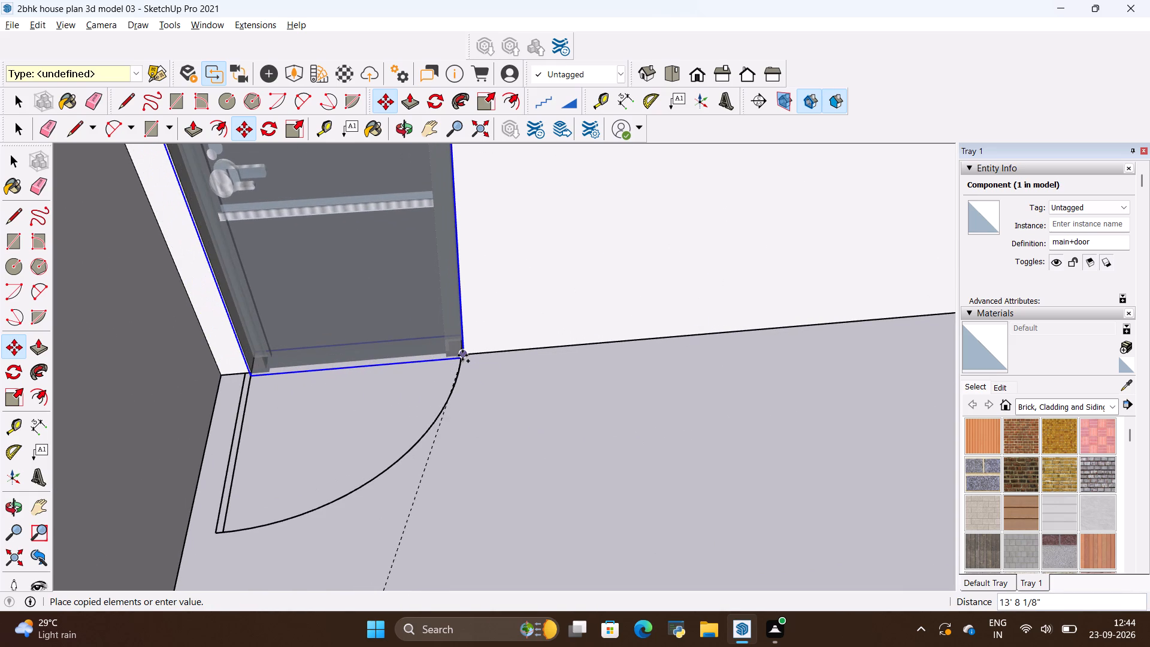
pyautogui.click(462, 355)
pyautogui.click(460, 360)
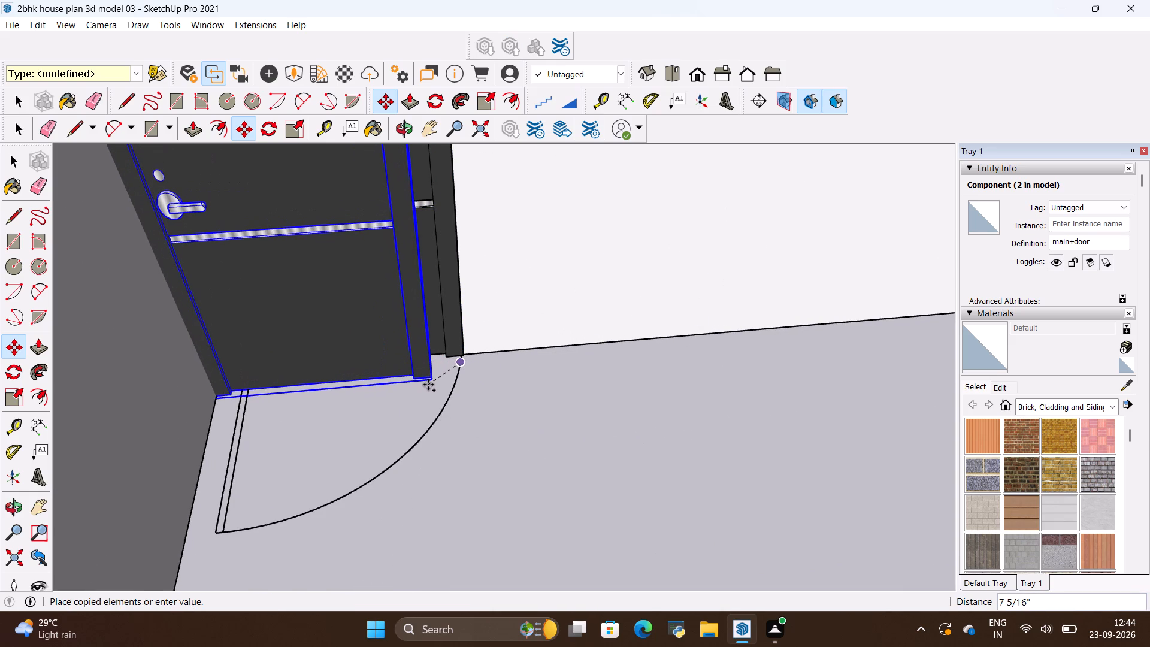
pyautogui.press('space')
# Copy the interior room's door by its bottom frame corner about 7' 3/16" into the door opening of the small room behind it.
pyautogui.scroll(10, 452, 355)
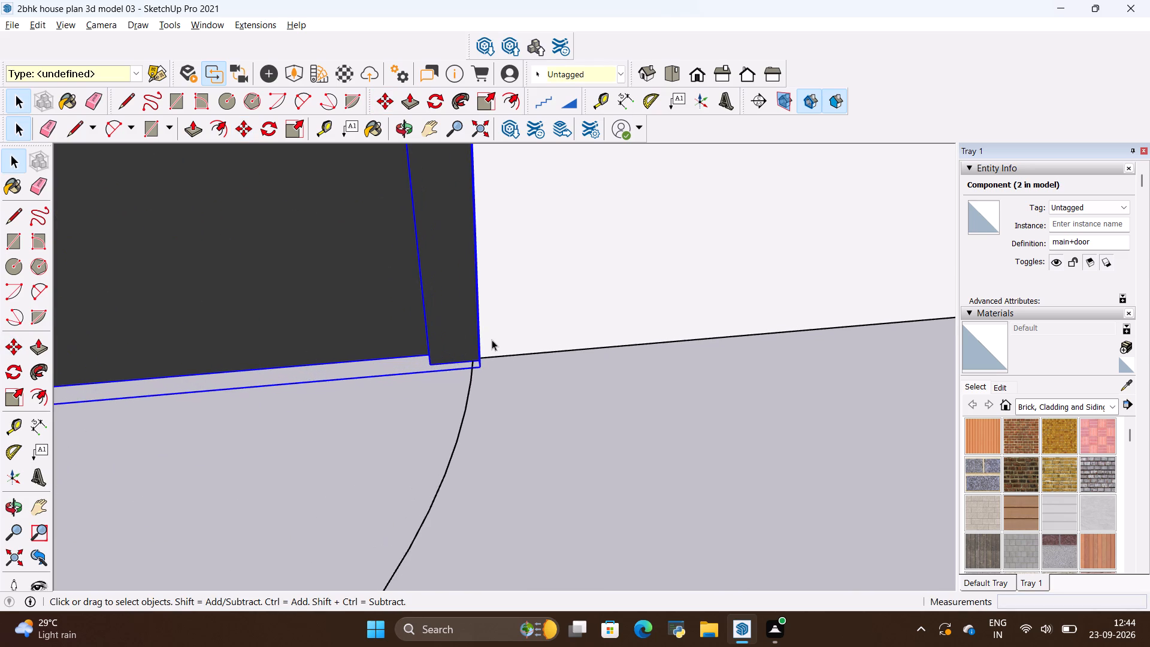
pyautogui.scroll(5, 491, 350)
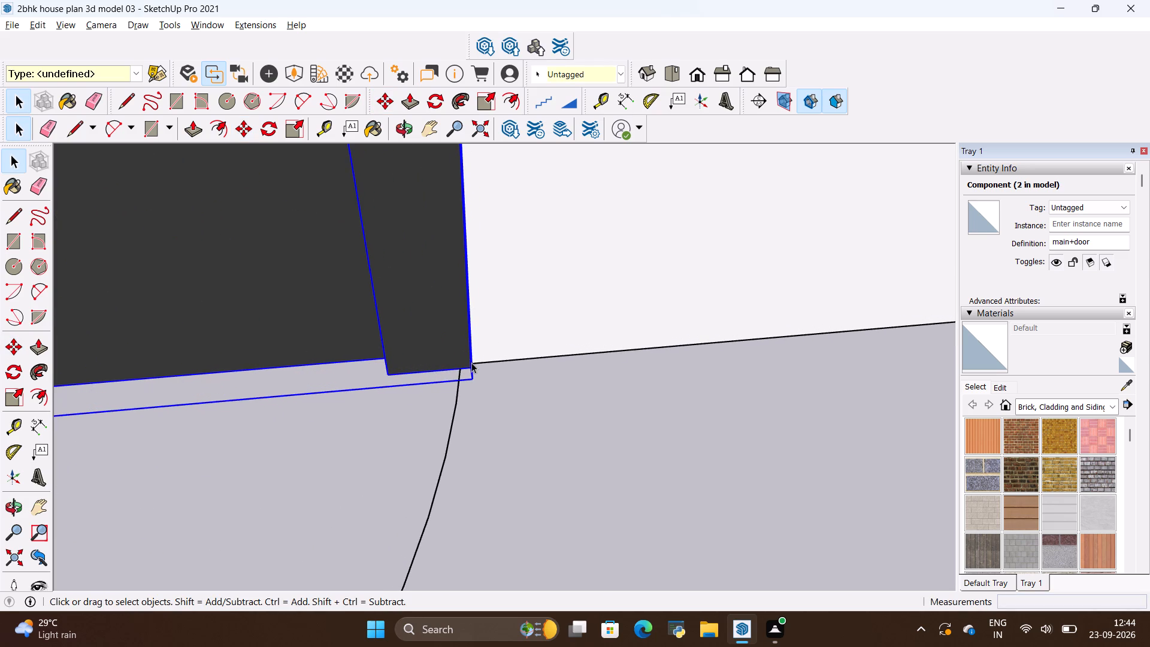
pyautogui.press('m')
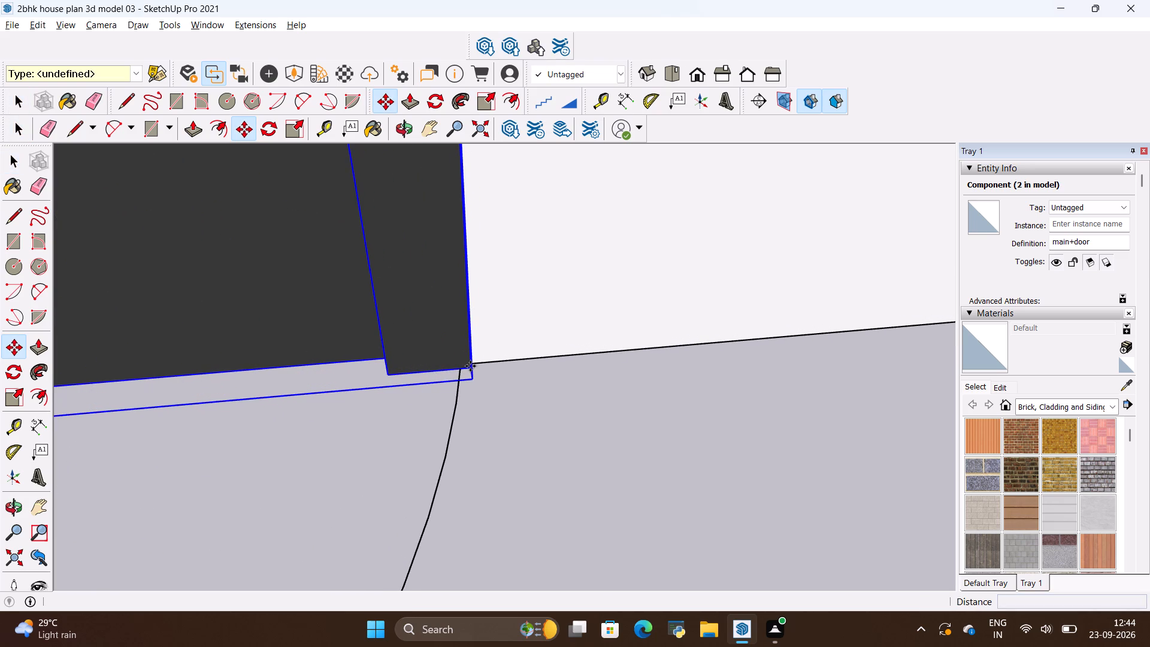
pyautogui.click(471, 367)
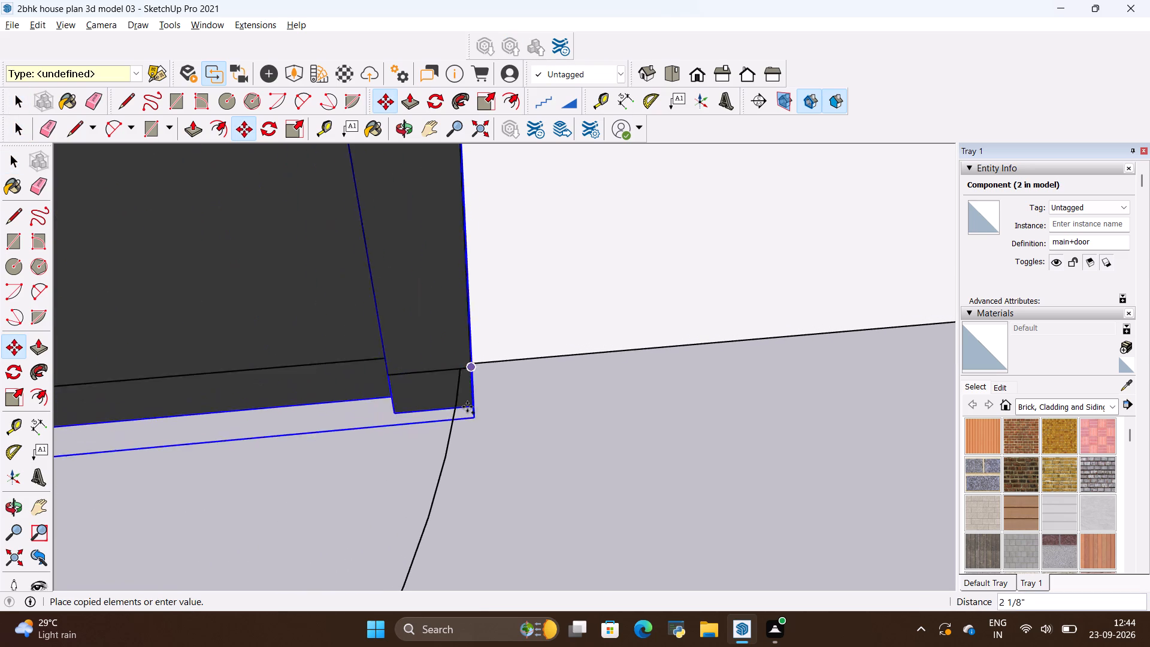
pyautogui.scroll(-20, 474, 409)
pyautogui.scroll(-15, 491, 409)
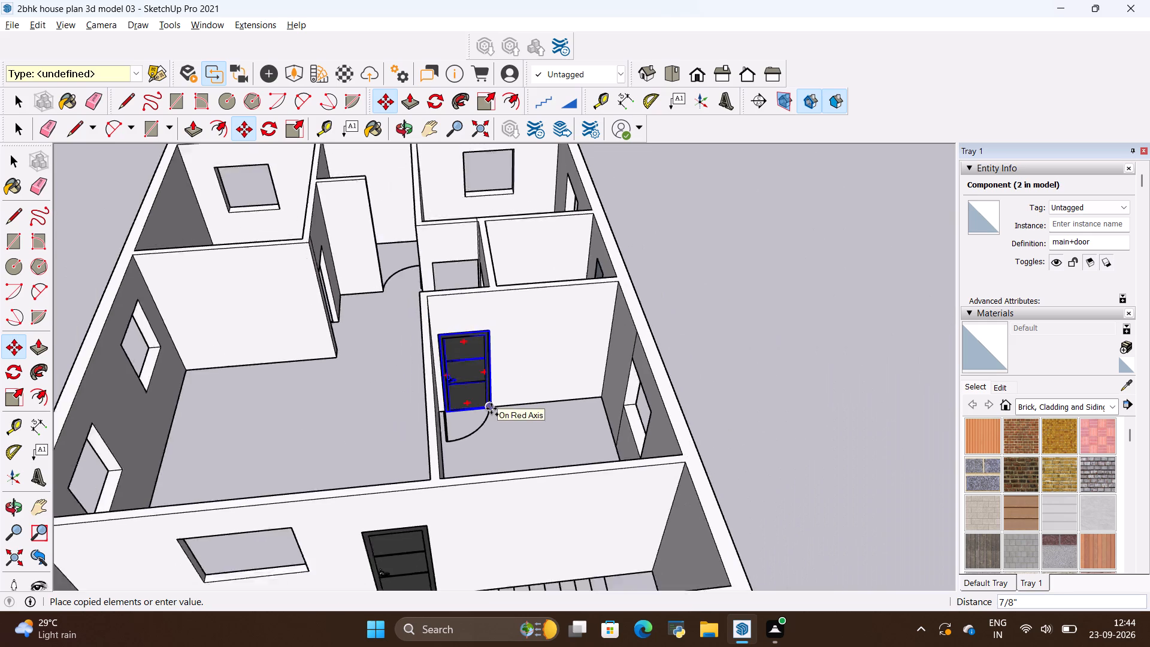
pyautogui.scroll(-4, 491, 409)
pyautogui.scroll(19, 477, 307)
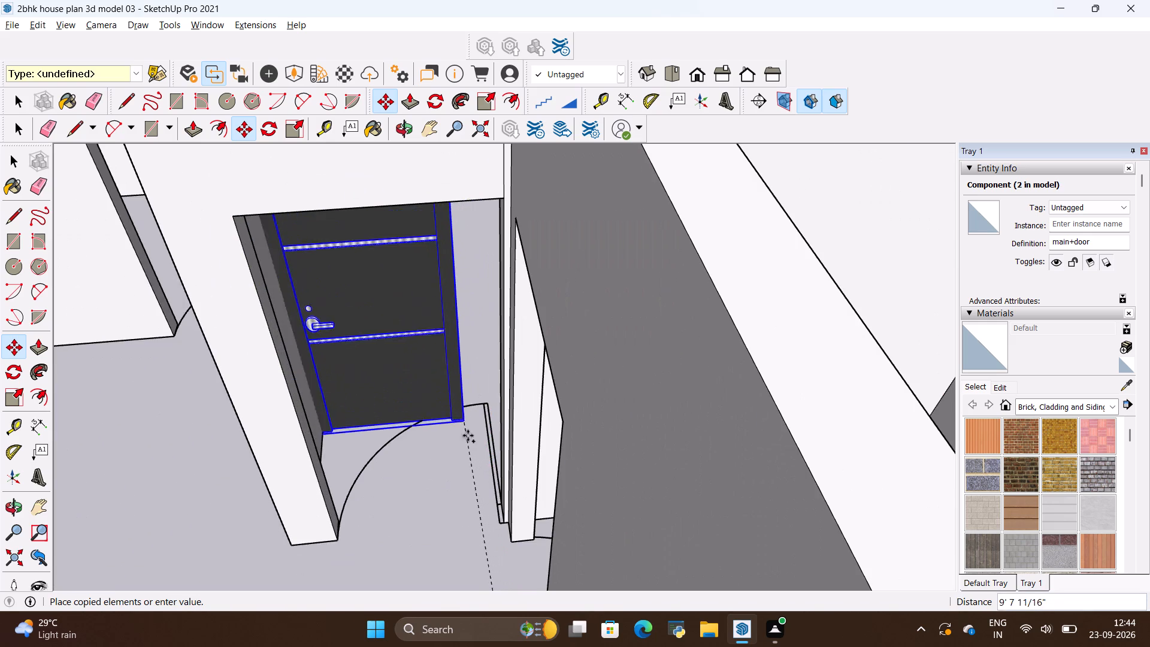
pyautogui.scroll(10, 482, 483)
pyautogui.scroll(-4, 468, 448)
pyautogui.scroll(4, 490, 510)
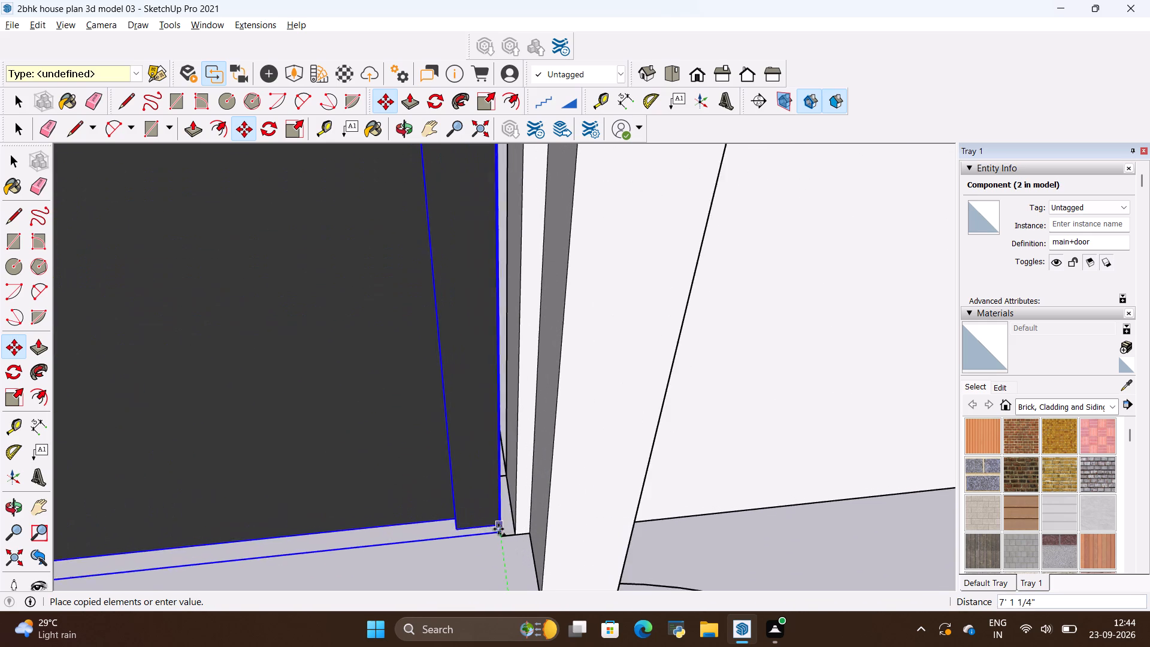
pyautogui.scroll(4, 498, 529)
pyautogui.click(525, 531)
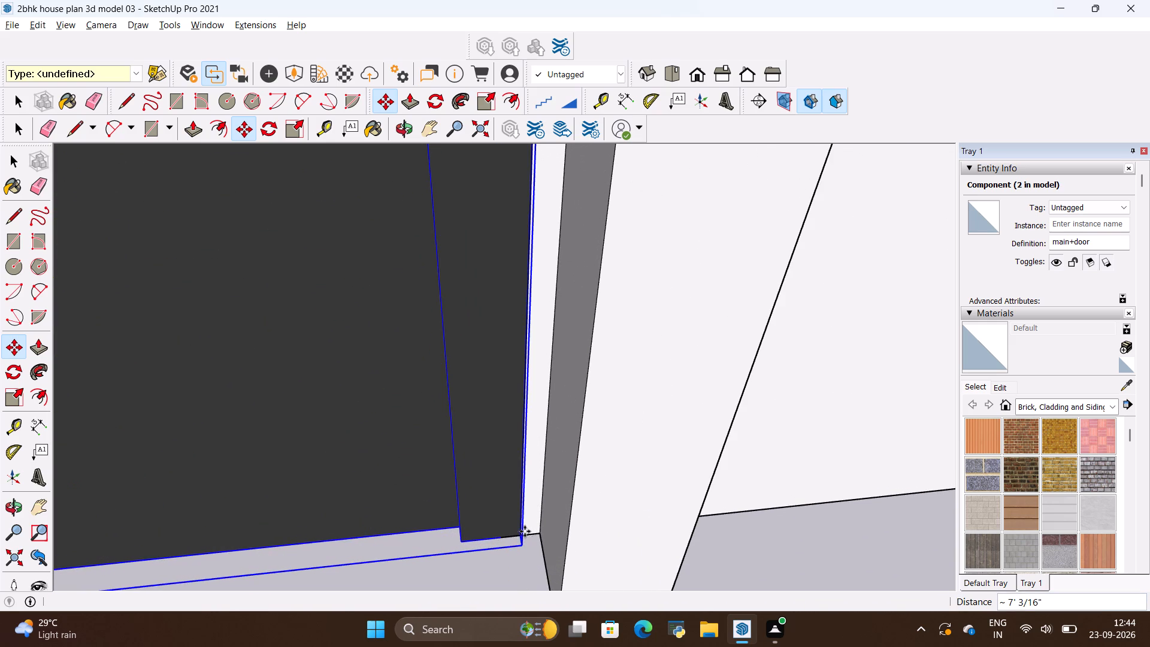
# Move the small room's door about 1" by its opposite bottom frame corner onto the opening's bottom corner.
pyautogui.scroll(-11, 586, 474)
pyautogui.scroll(2, 142, 511)
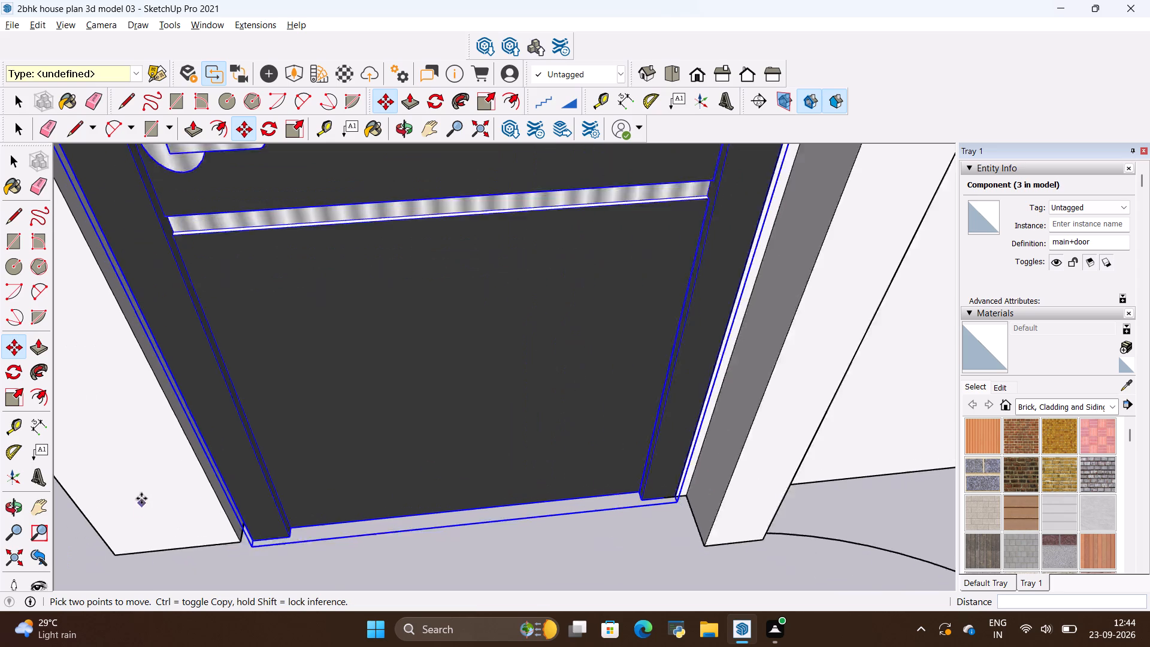
pyautogui.scroll(9, 141, 498)
pyautogui.scroll(2, 243, 492)
pyautogui.moveTo(248, 492); pyautogui.dragTo(269, 488, button='middle')
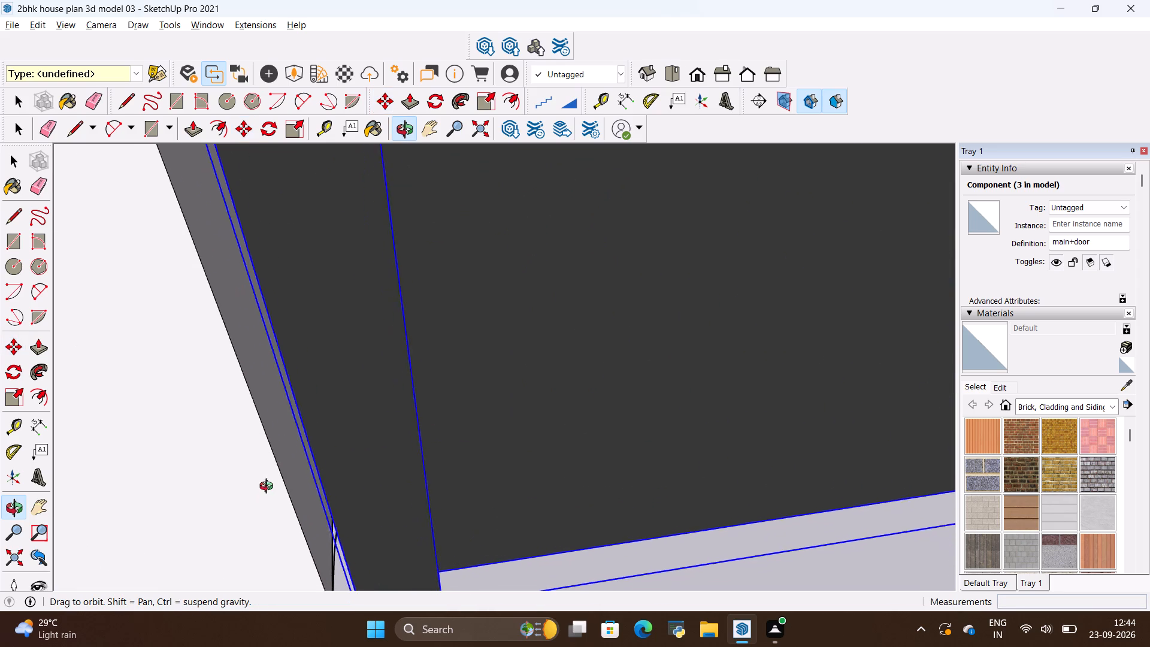
pyautogui.moveTo(269, 488); pyautogui.dragTo(198, 422, button='middle')
pyautogui.scroll(4, 299, 548)
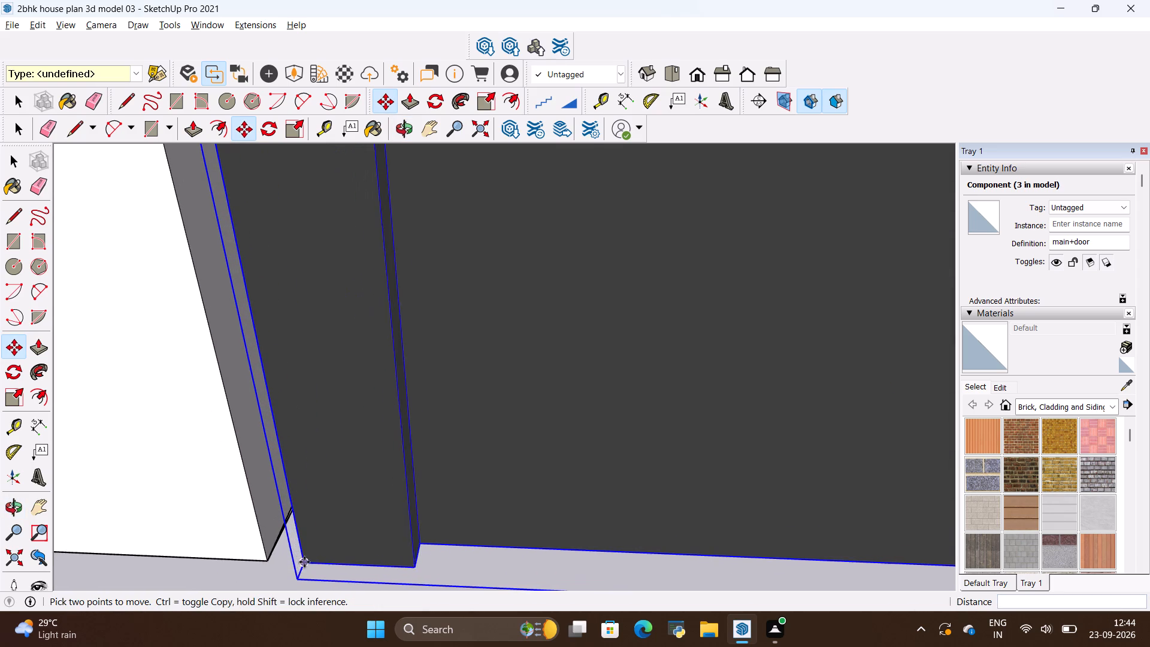
pyautogui.scroll(3, 304, 562)
pyautogui.click(305, 560)
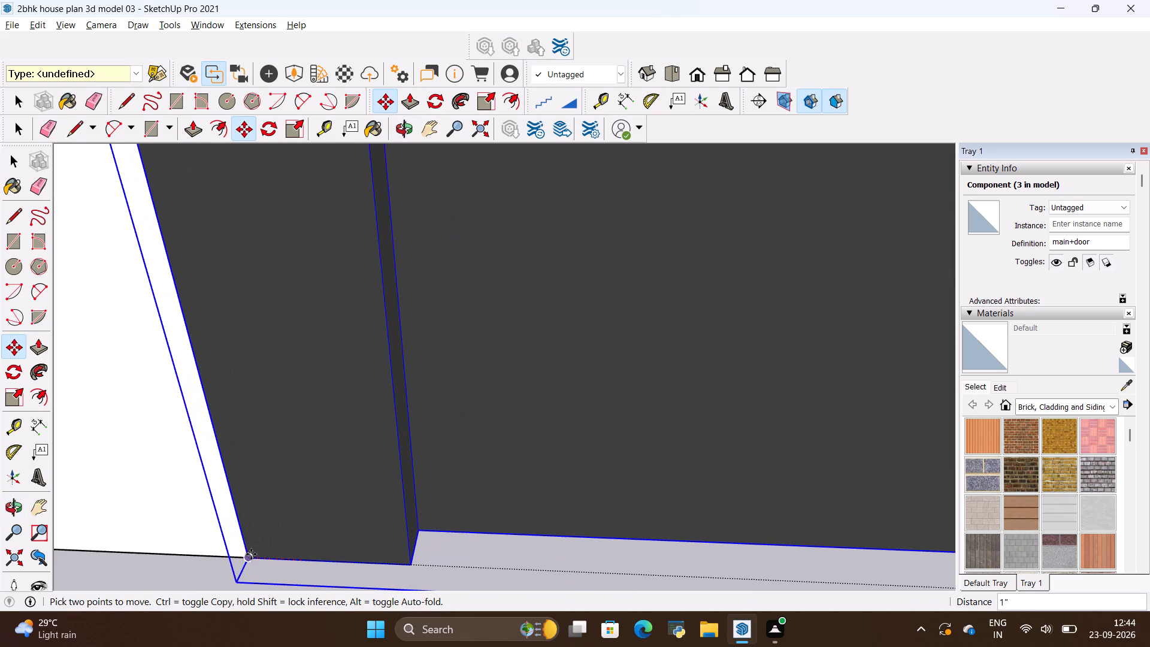
pyautogui.click(251, 554)
# Open the wall group, push/pull the small room opening's side face 1" to meet the door frame, and close the group.
pyautogui.scroll(-18, 138, 472)
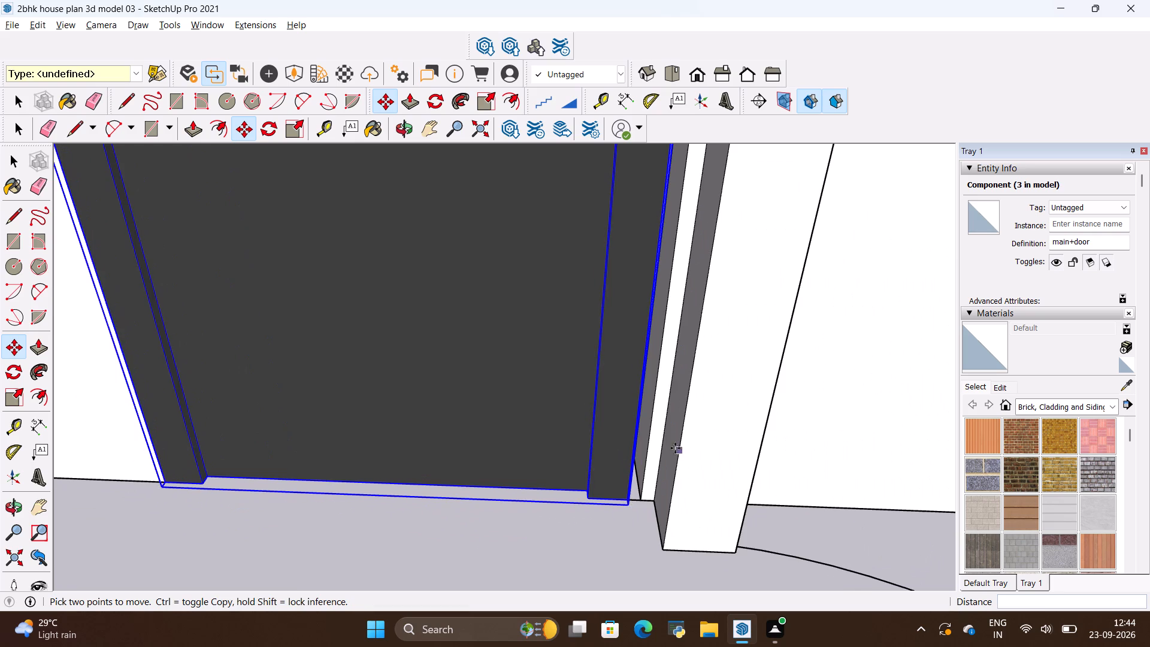
pyautogui.scroll(11, 675, 448)
pyautogui.scroll(3, 612, 445)
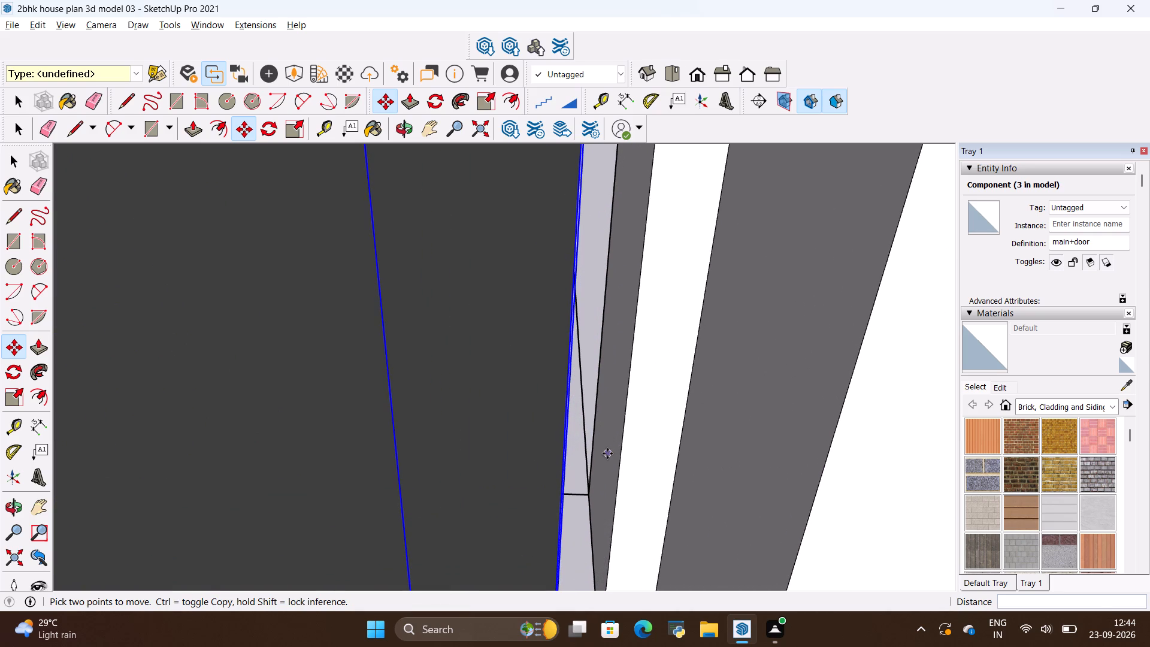
pyautogui.press('p')
pyautogui.click(608, 452)
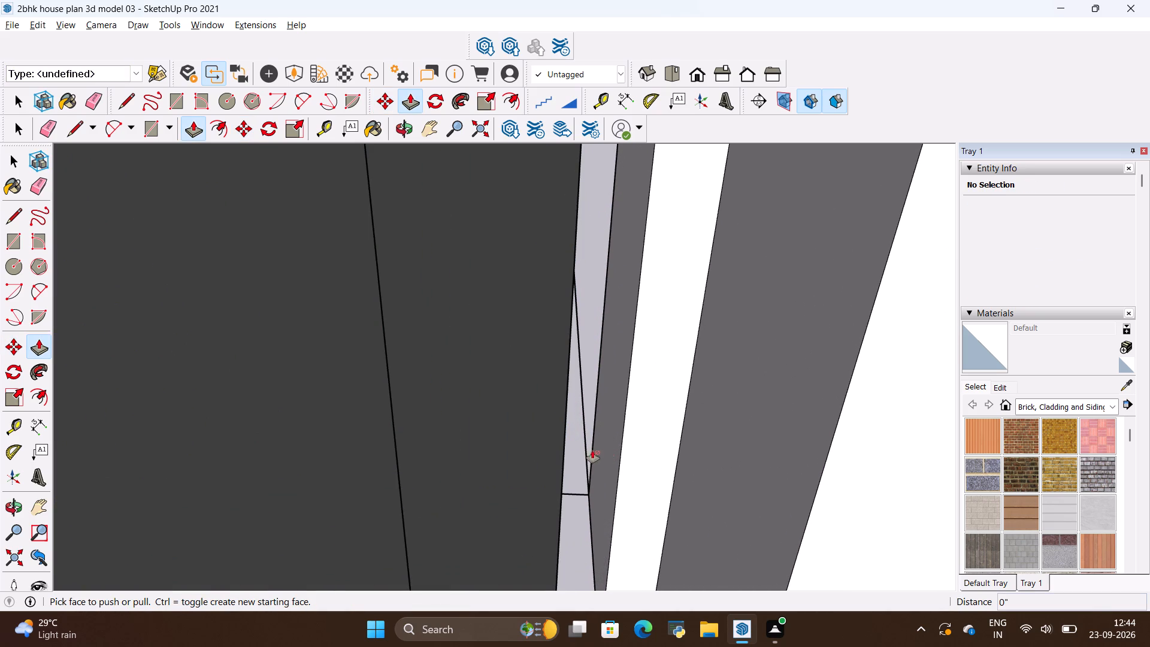
pyautogui.doubleClick(600, 449)
pyautogui.doubleClick(633, 445)
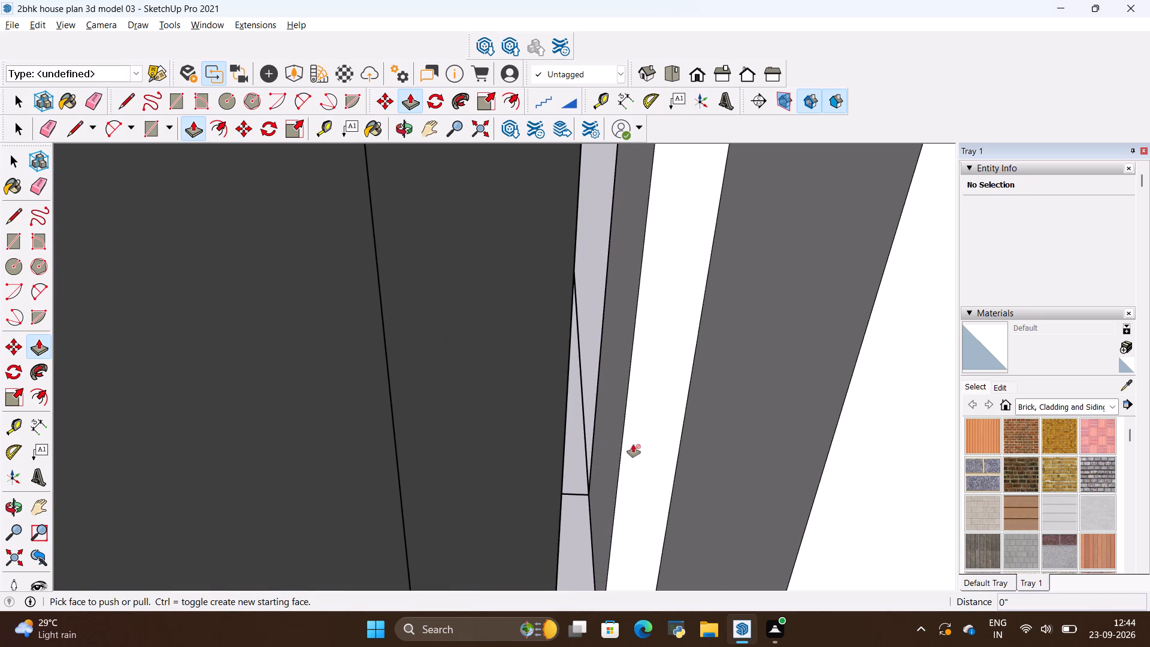
pyautogui.press('space')
pyautogui.doubleClick(634, 443)
pyautogui.press('p')
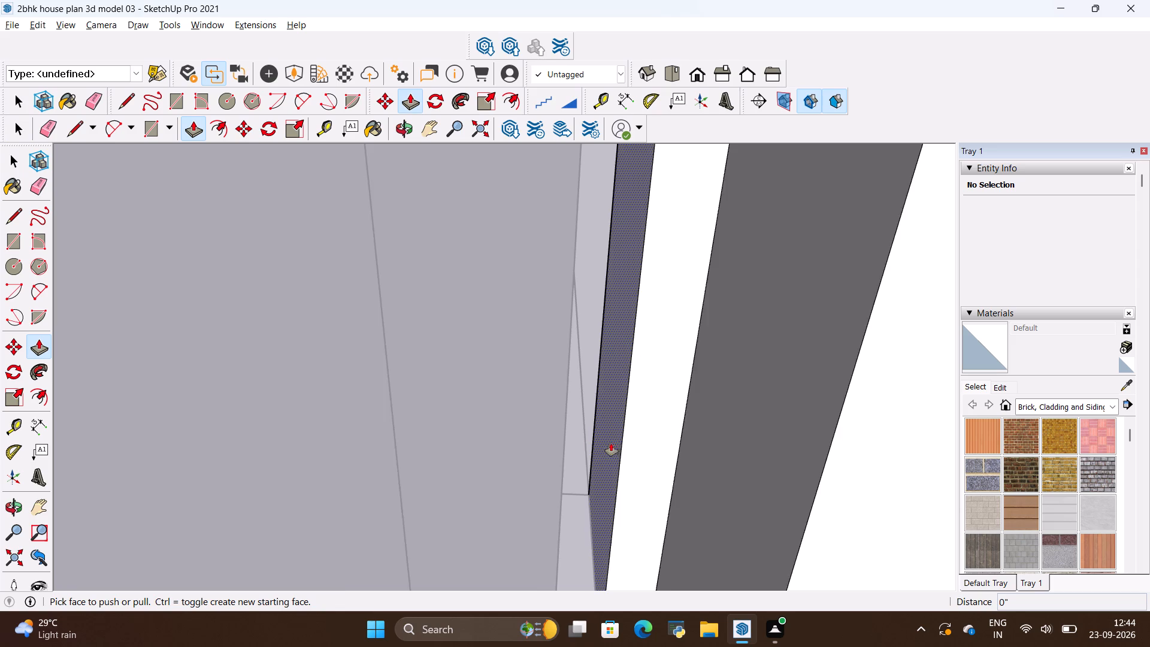
pyautogui.scroll(2, 592, 439)
pyautogui.click(618, 436)
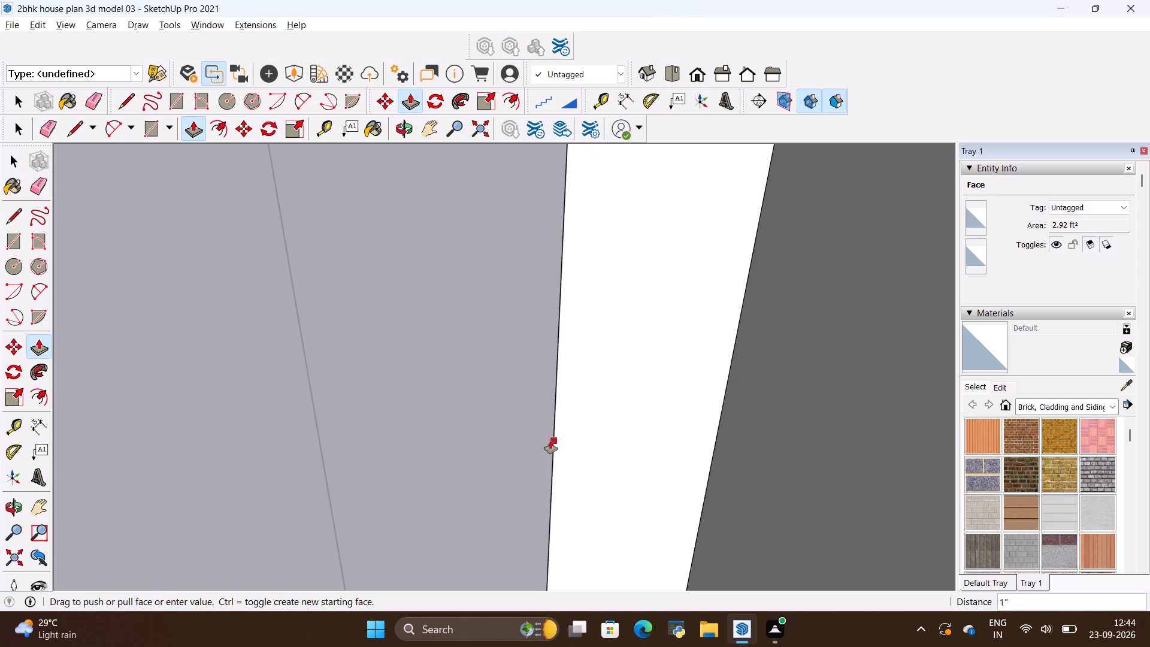
pyautogui.click(550, 441)
pyautogui.press('space')
pyautogui.scroll(-18, 583, 448)
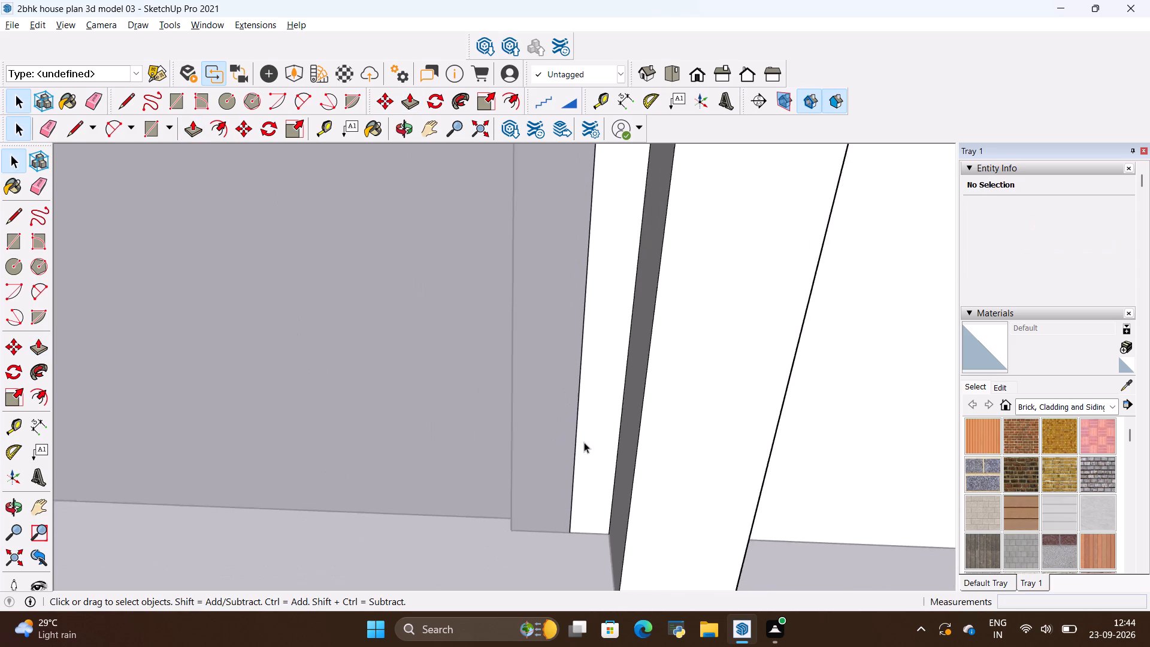
pyautogui.scroll(-10, 584, 442)
pyautogui.scroll(18, 535, 463)
pyautogui.scroll(-20, 622, 468)
pyautogui.scroll(-20, 622, 468)
pyautogui.scroll(-9, 622, 468)
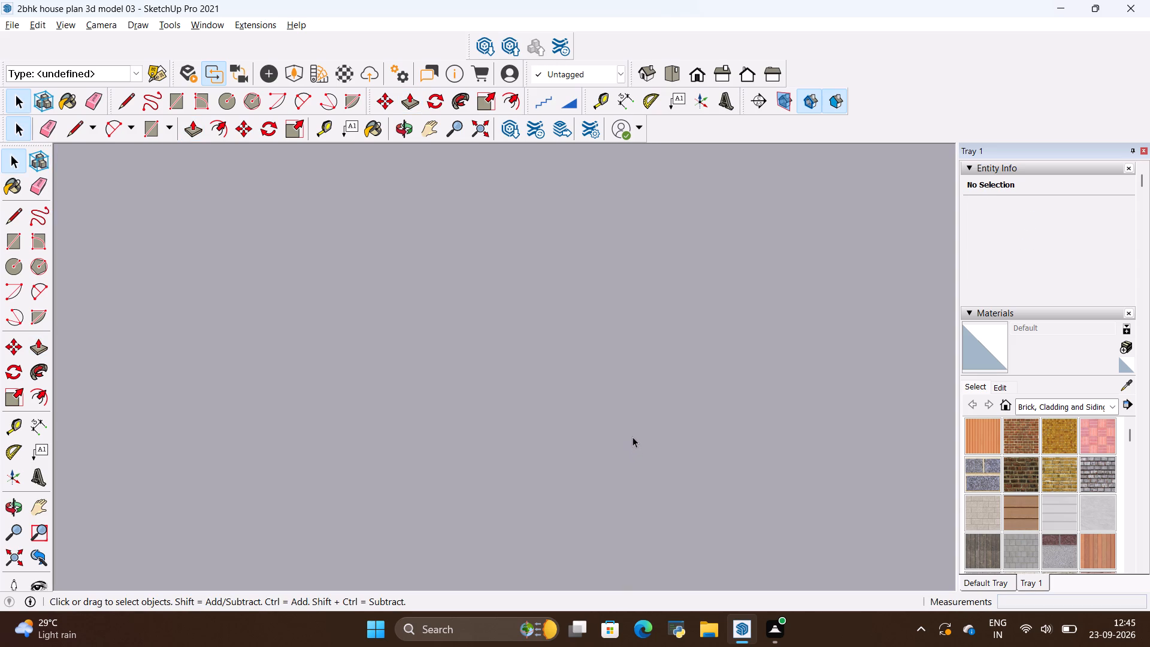
pyautogui.scroll(-7, 632, 437)
pyautogui.scroll(-20, 634, 432)
pyautogui.scroll(-13, 634, 432)
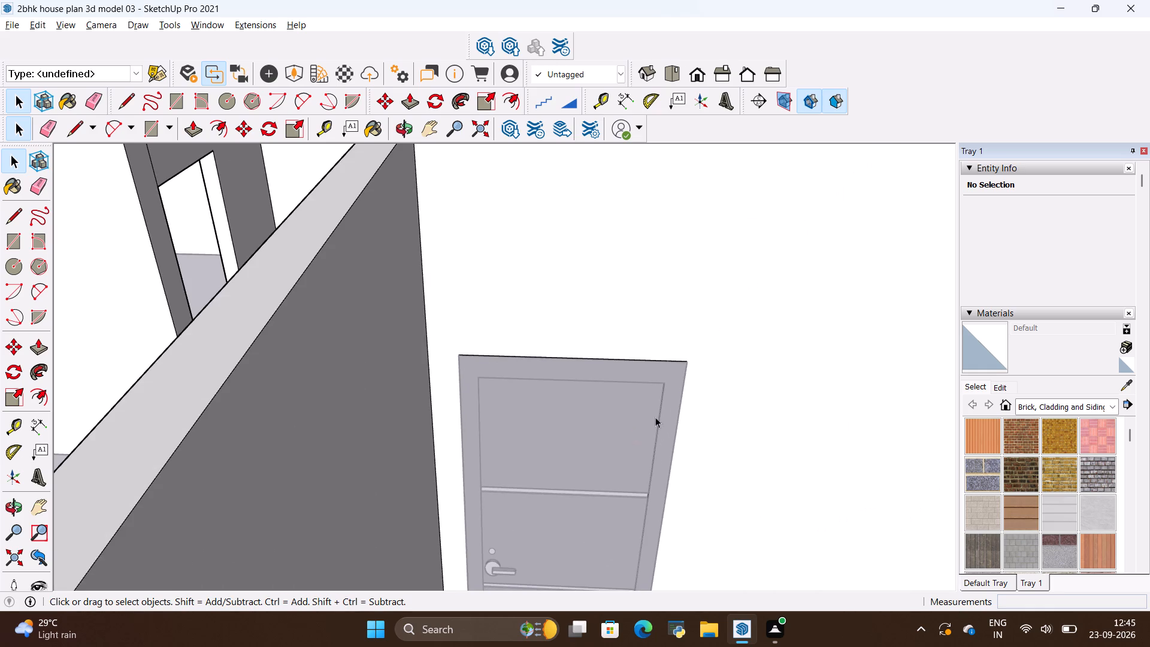
pyautogui.click(746, 352)
pyautogui.scroll(-12, 747, 357)
pyautogui.scroll(4, 707, 242)
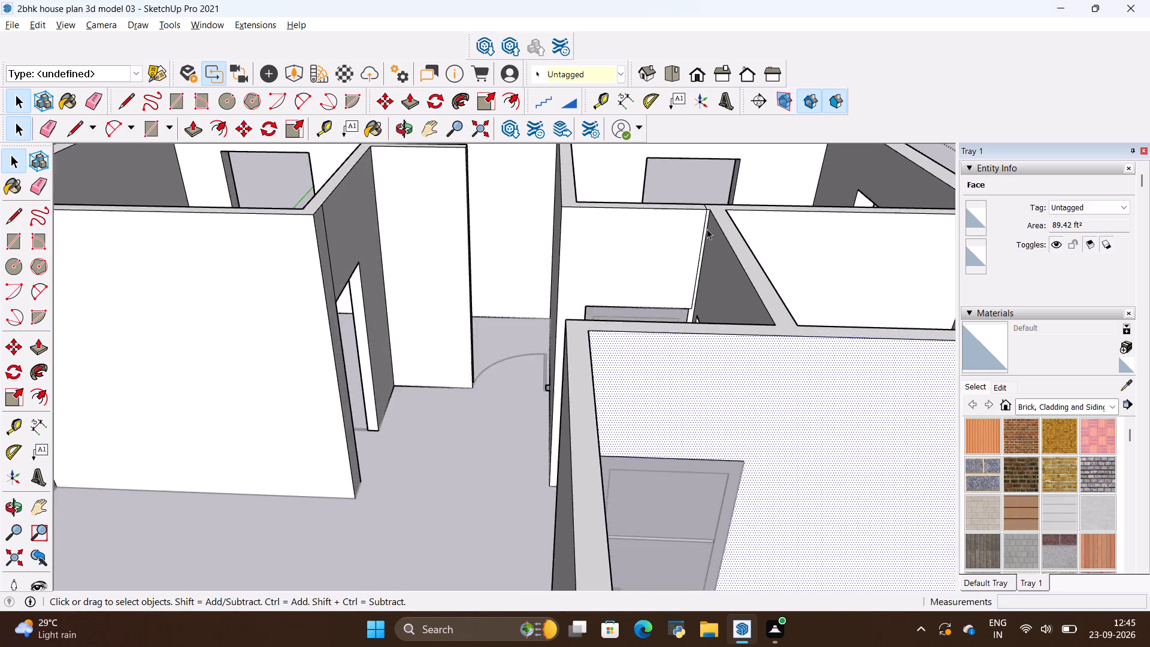
pyautogui.scroll(10, 707, 229)
pyautogui.scroll(-4, 558, 322)
pyautogui.moveTo(558, 315); pyautogui.dragTo(537, 394, button='middle')
pyautogui.scroll(-6, 539, 369)
pyautogui.click(911, 225)
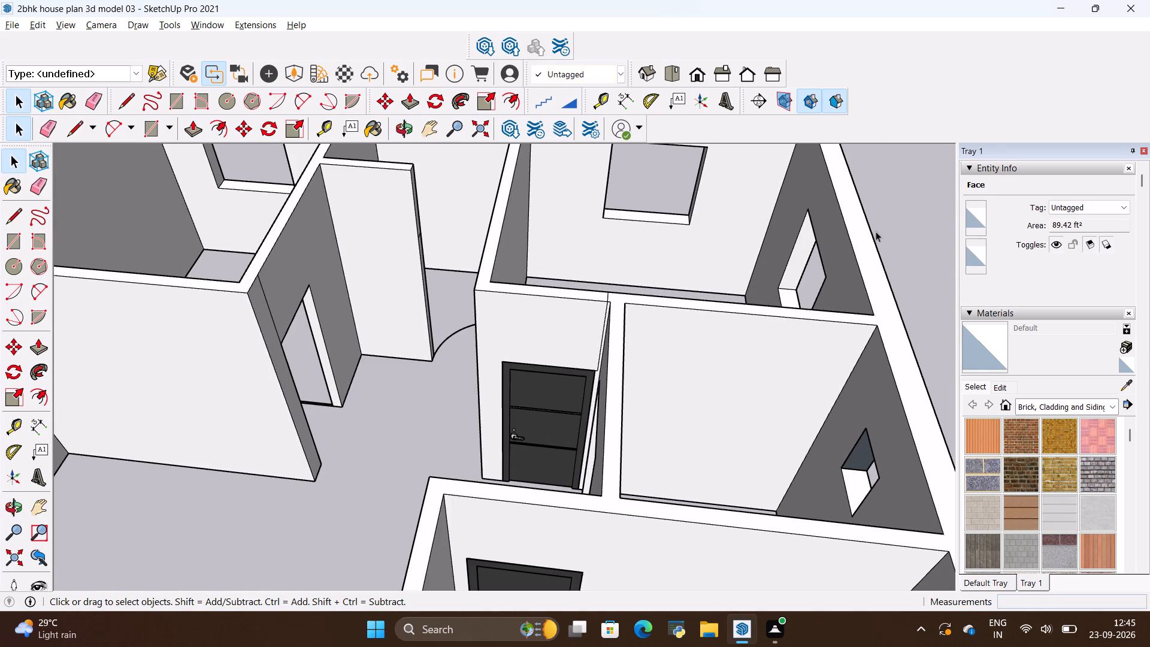
# Copy the front wall's main door by its bottom frame corner to a free spot on the floor in front of the window.
pyautogui.scroll(3, 619, 240)
pyautogui.scroll(-4, 553, 316)
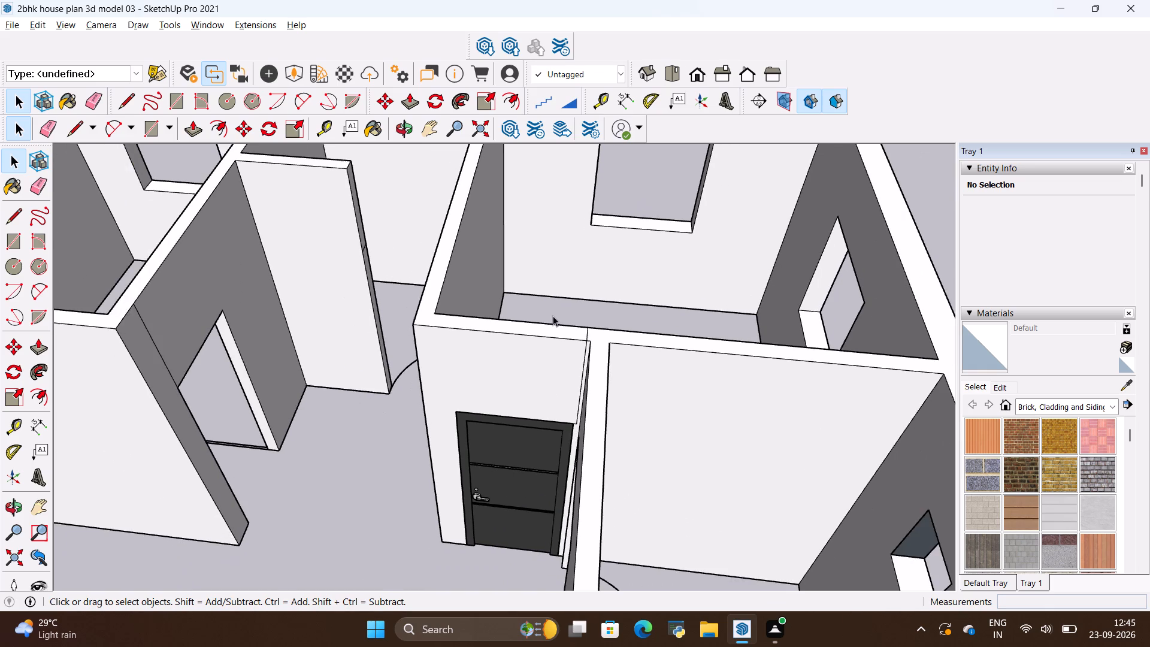
pyautogui.scroll(-19, 558, 311)
pyautogui.scroll(5, 527, 319)
pyautogui.scroll(-6, 501, 383)
pyautogui.scroll(2, 500, 498)
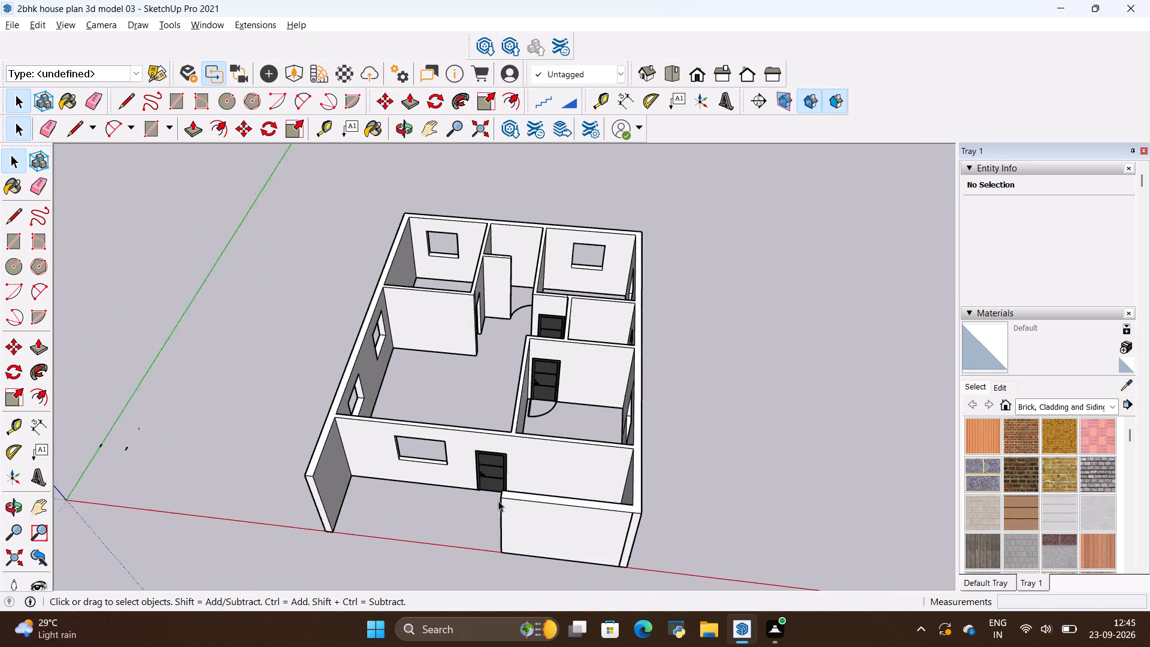
pyautogui.scroll(4, 498, 501)
pyautogui.click(495, 473)
pyautogui.scroll(5, 474, 496)
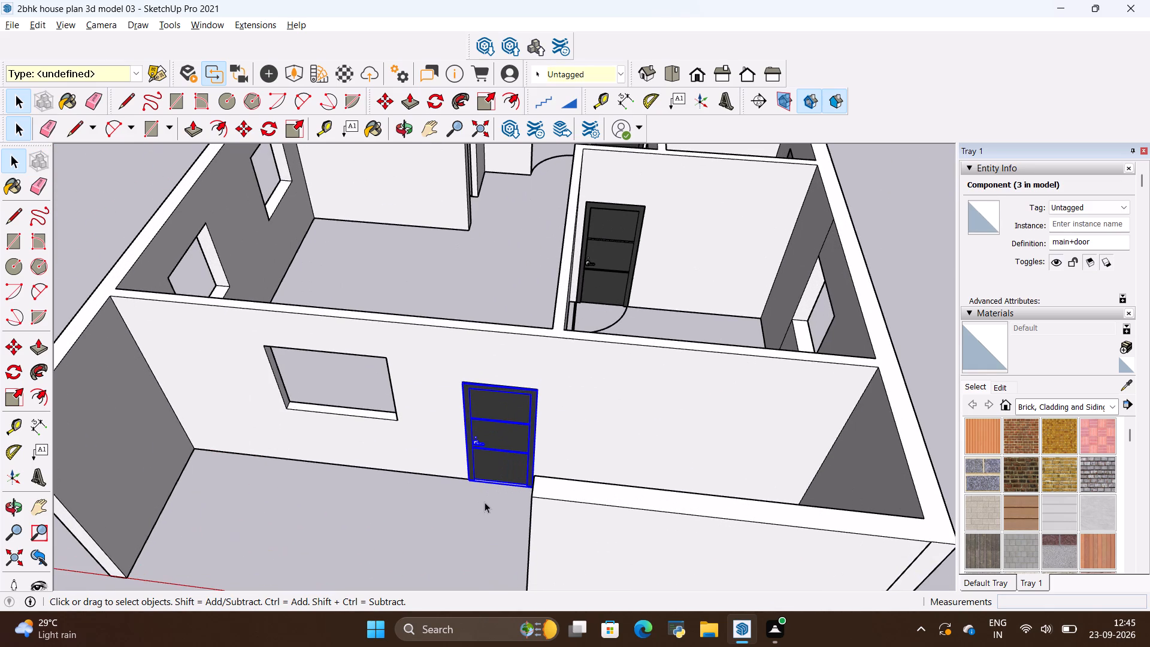
pyautogui.press('m')
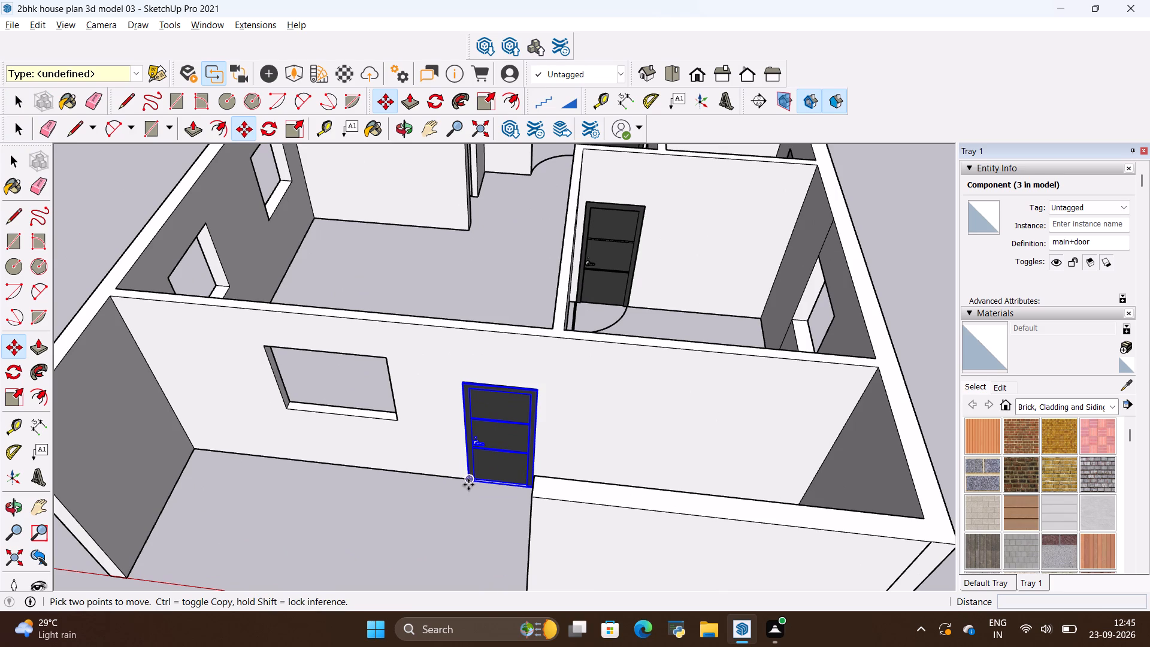
pyautogui.click(468, 485)
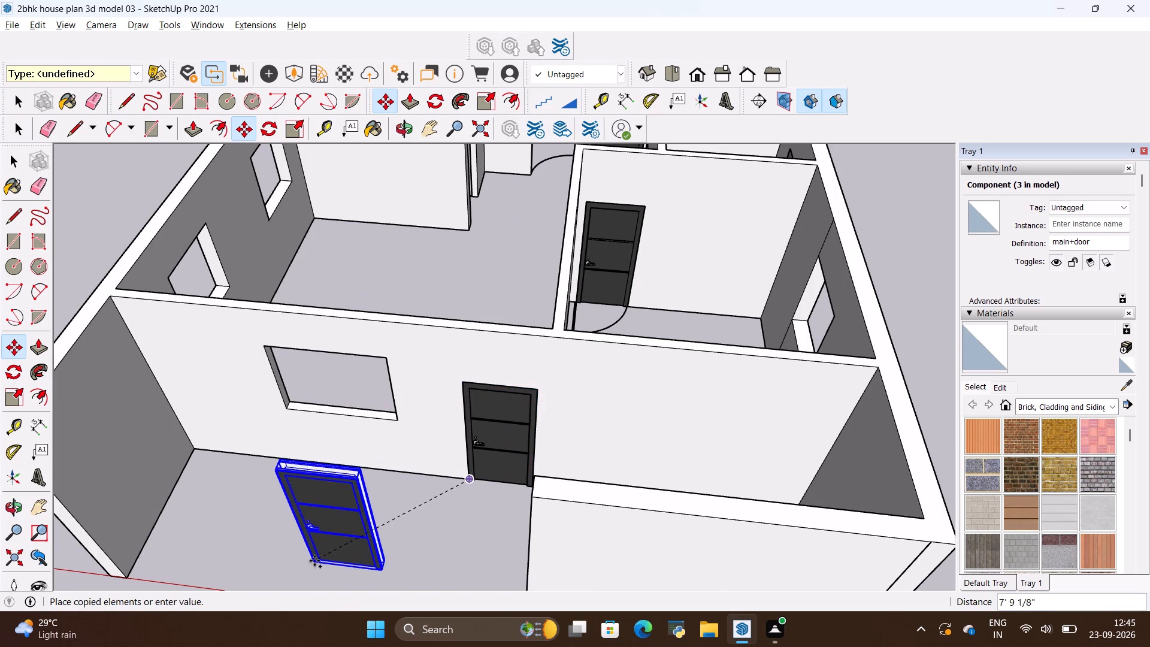
pyautogui.click(326, 539)
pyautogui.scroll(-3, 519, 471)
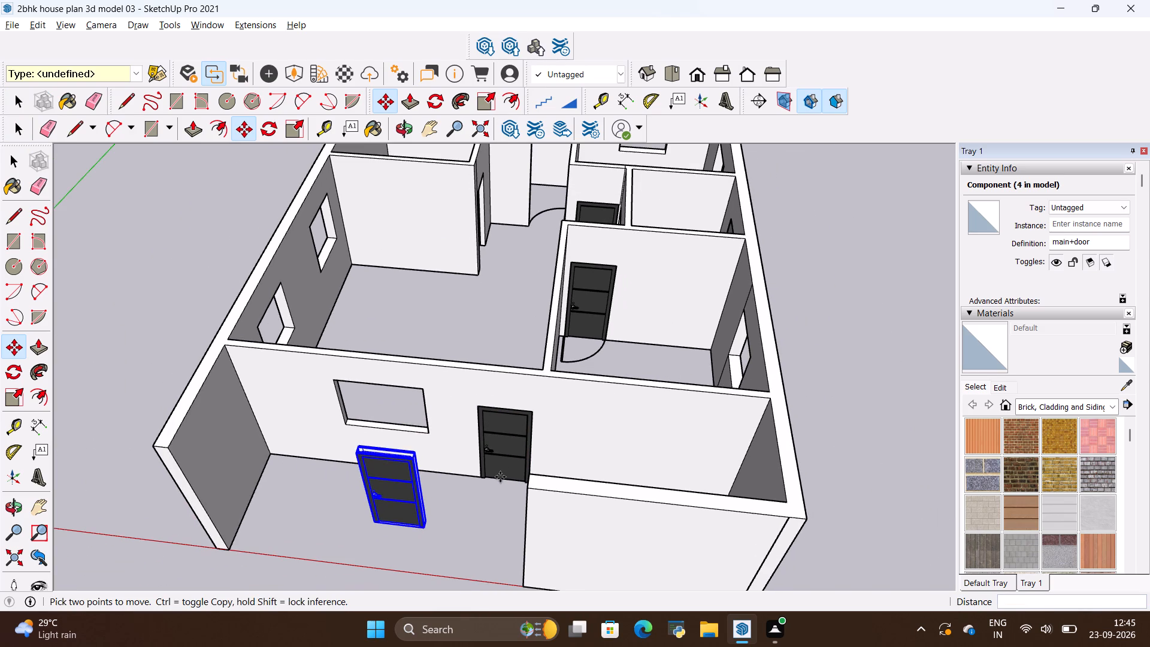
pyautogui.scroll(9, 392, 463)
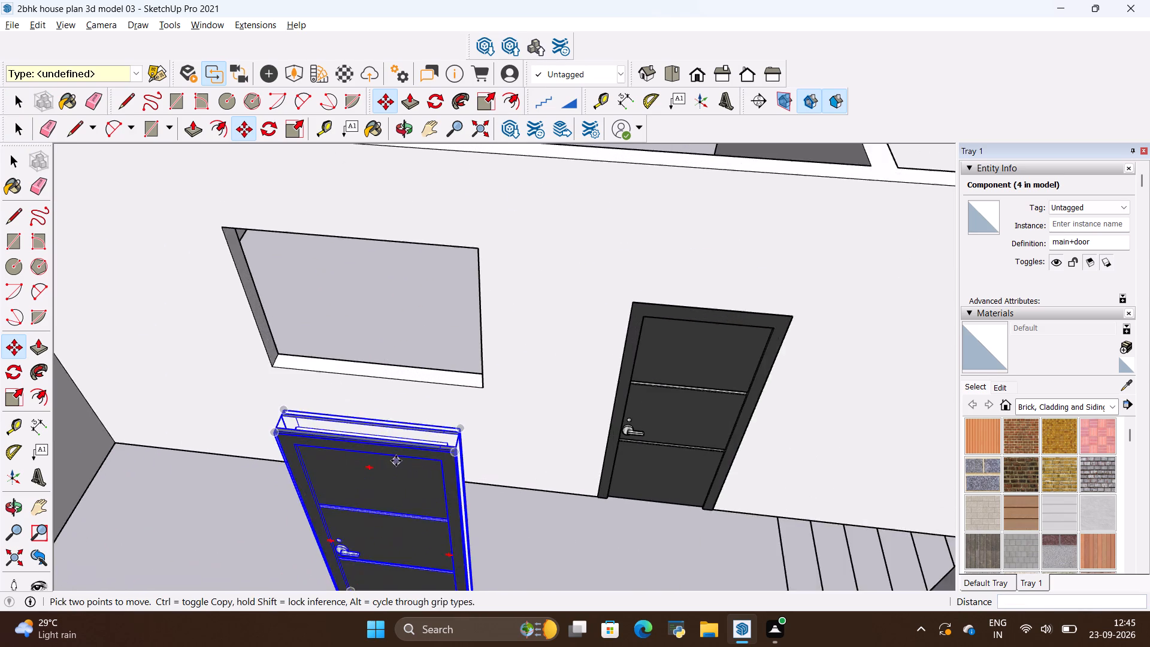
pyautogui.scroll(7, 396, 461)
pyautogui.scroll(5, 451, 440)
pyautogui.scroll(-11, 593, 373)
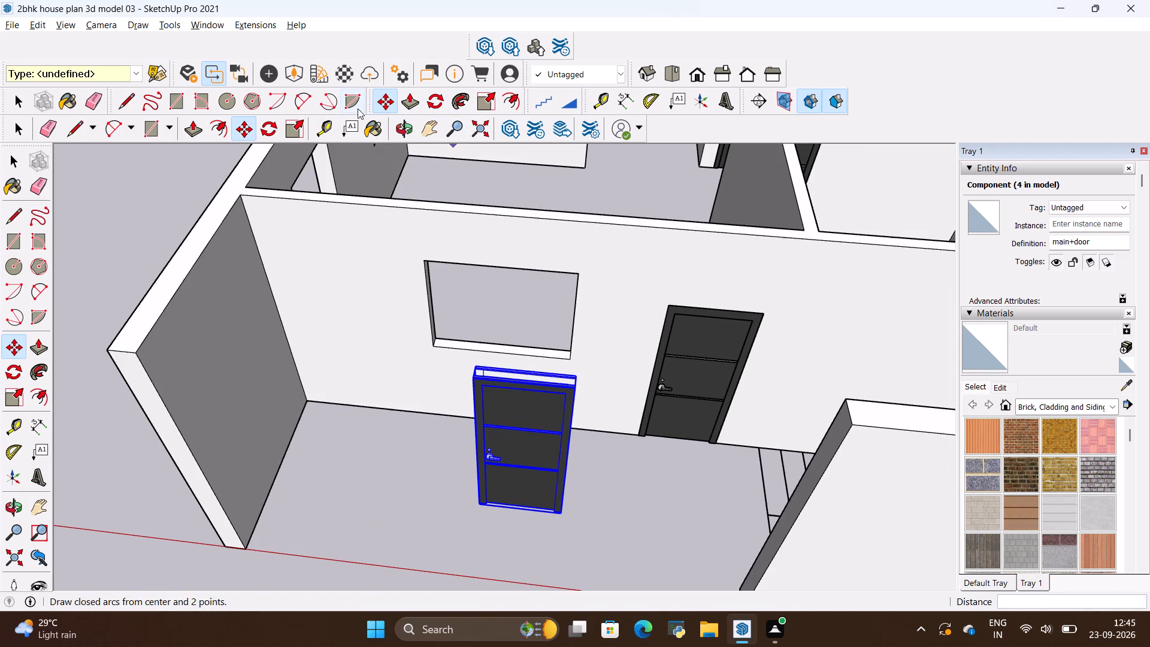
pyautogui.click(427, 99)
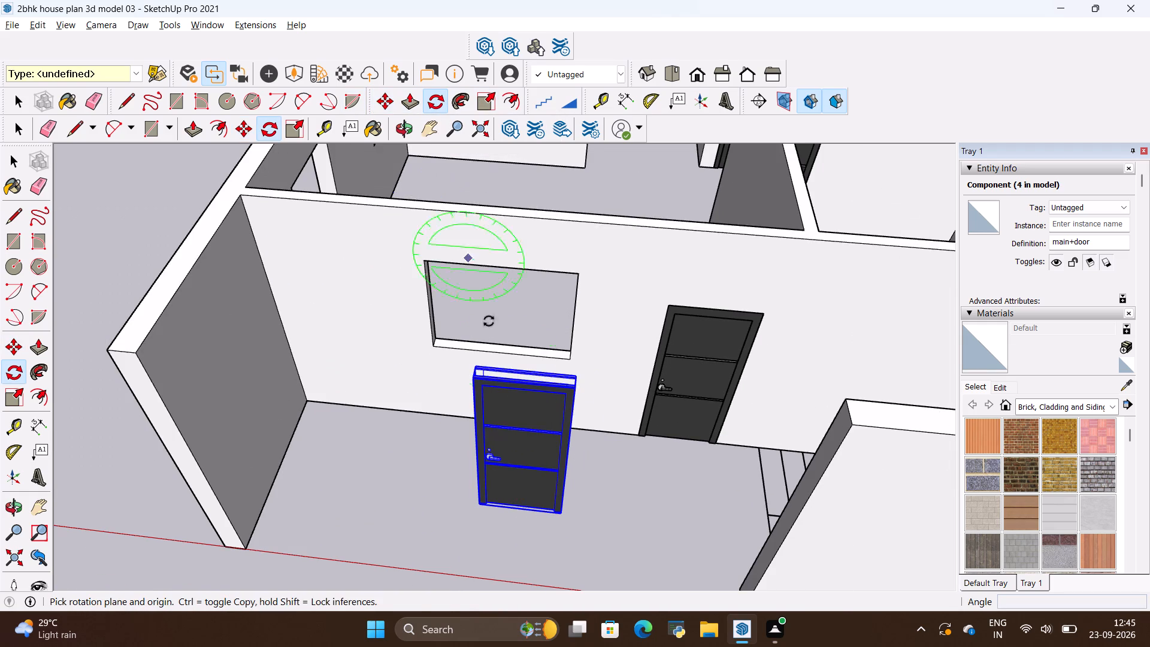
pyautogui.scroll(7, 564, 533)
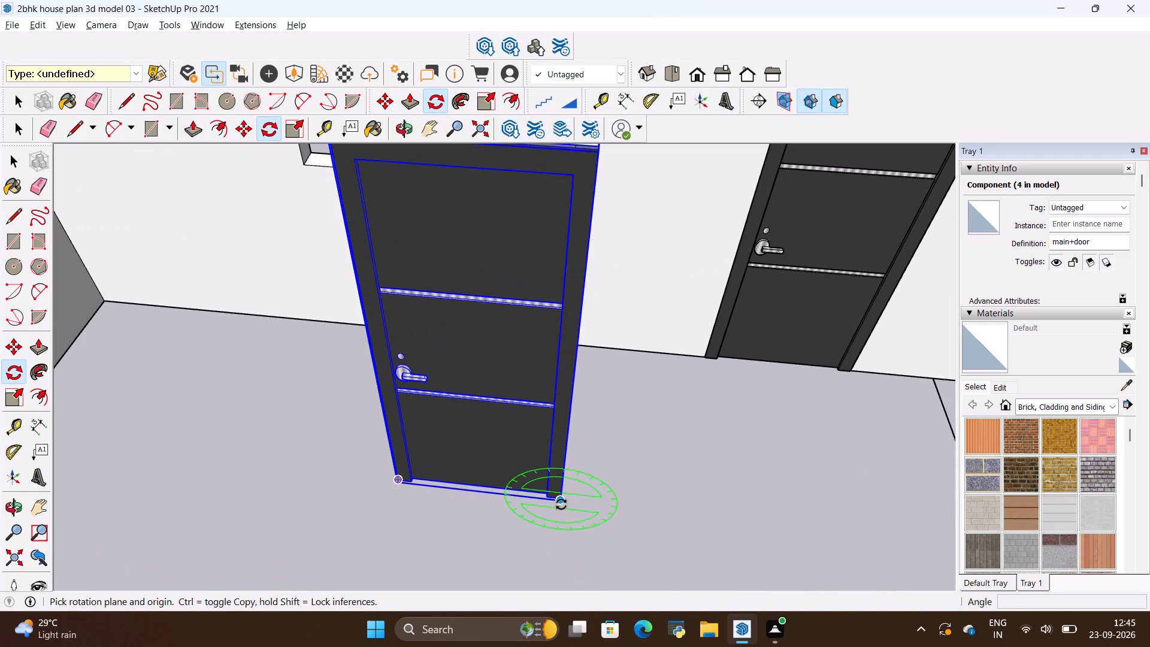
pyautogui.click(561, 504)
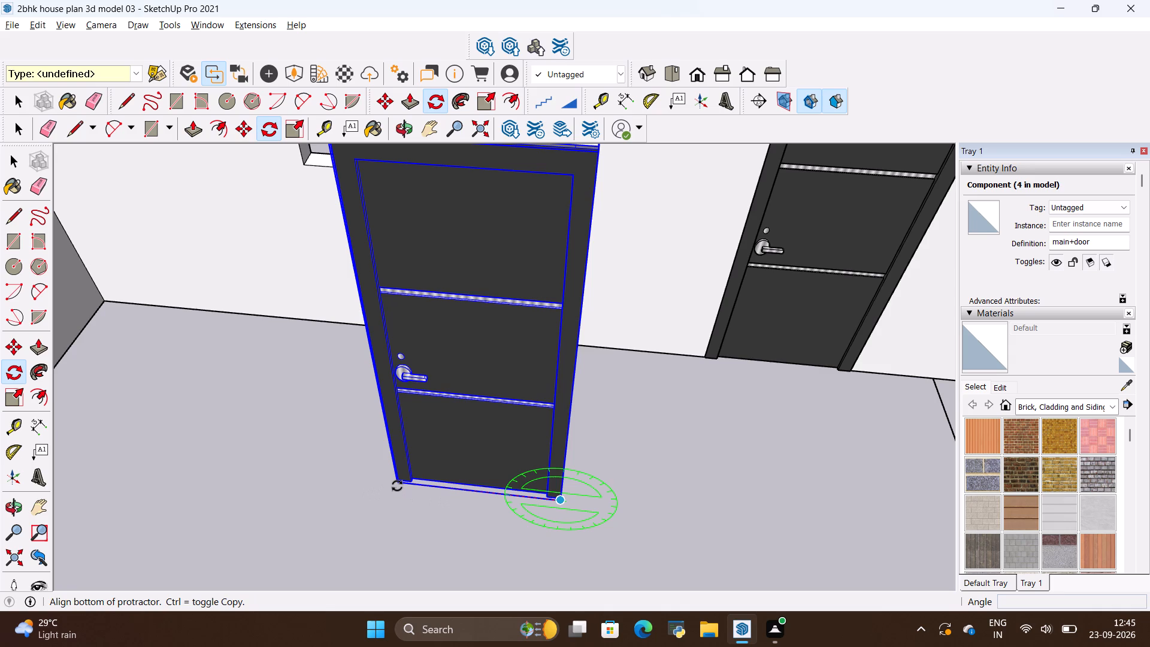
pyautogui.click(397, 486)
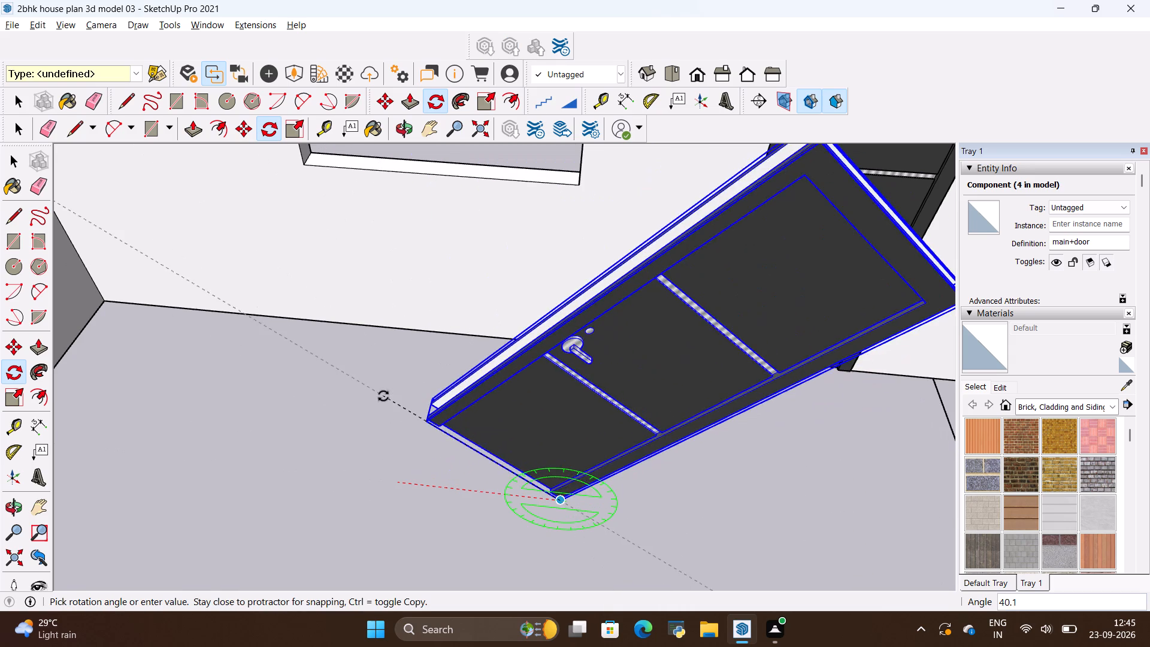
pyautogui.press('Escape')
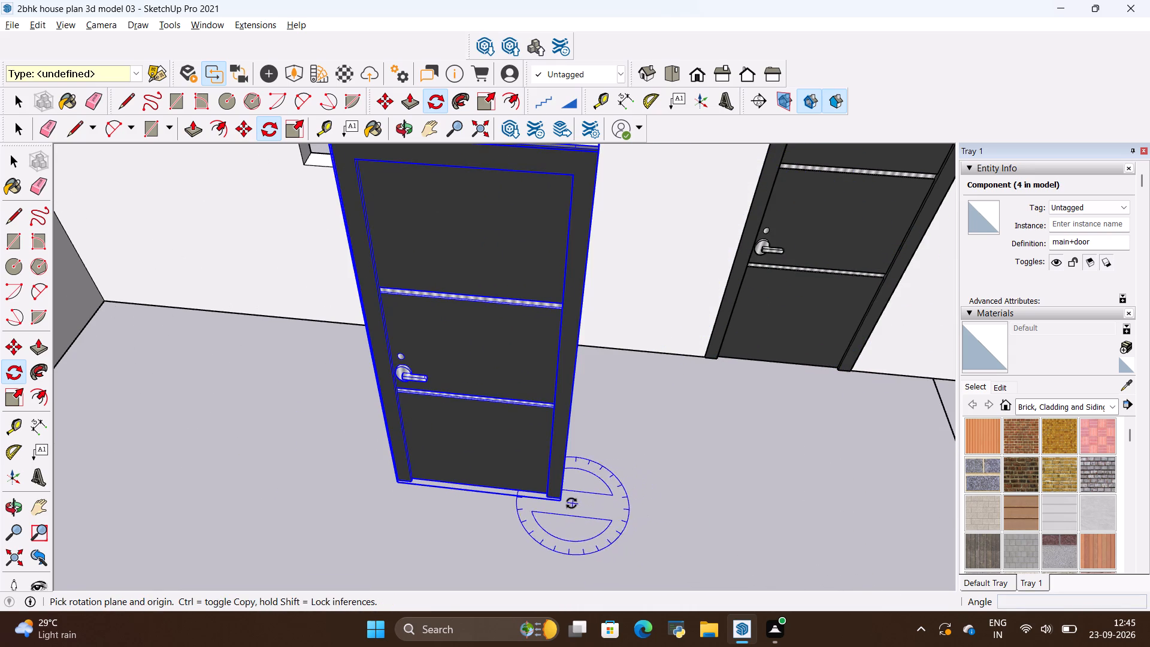
# Rotate the freestanding door copy 90° horizontally about its bottom frame corner.
pyautogui.scroll(3, 565, 500)
pyautogui.click(559, 507)
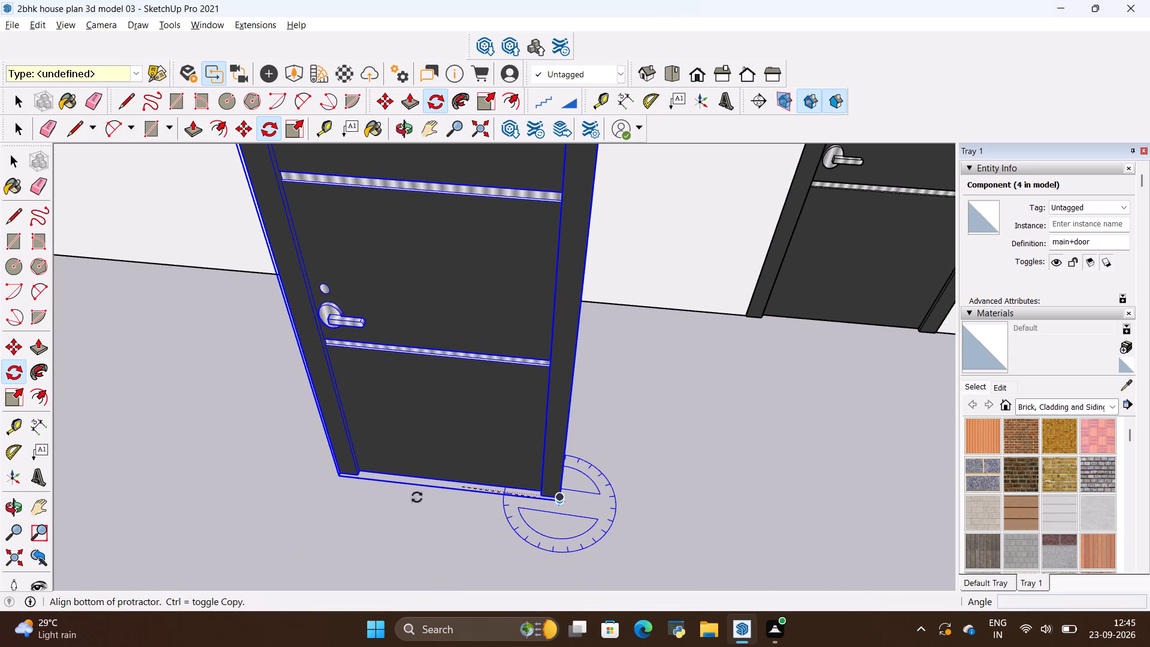
pyautogui.click(345, 482)
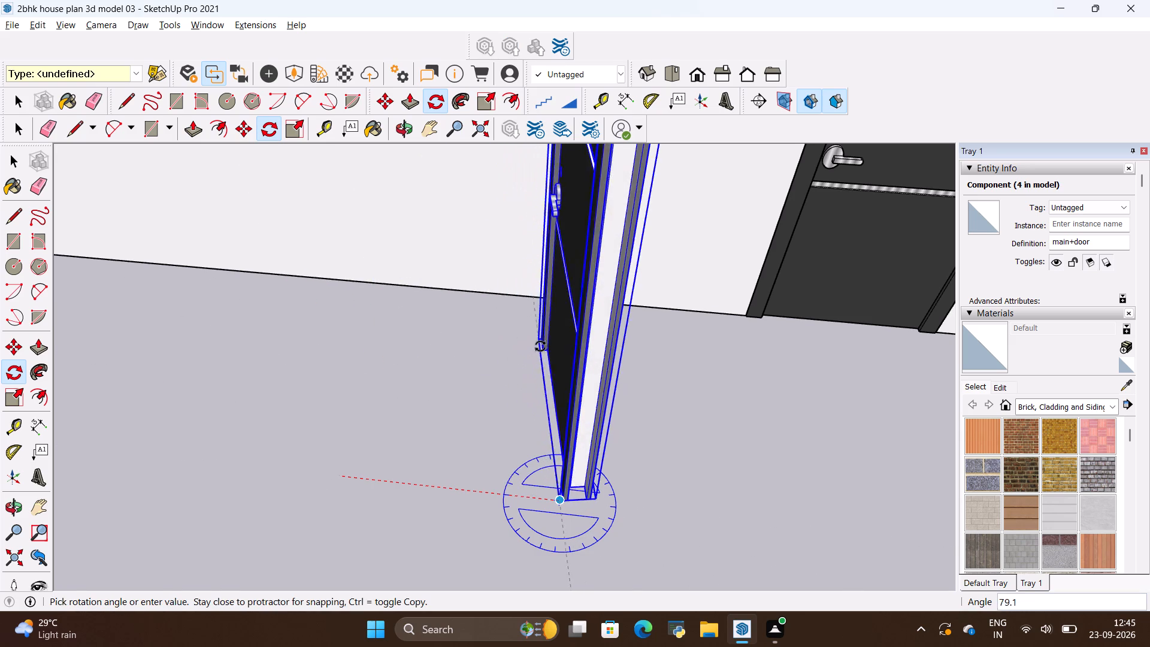
pyautogui.click(570, 322)
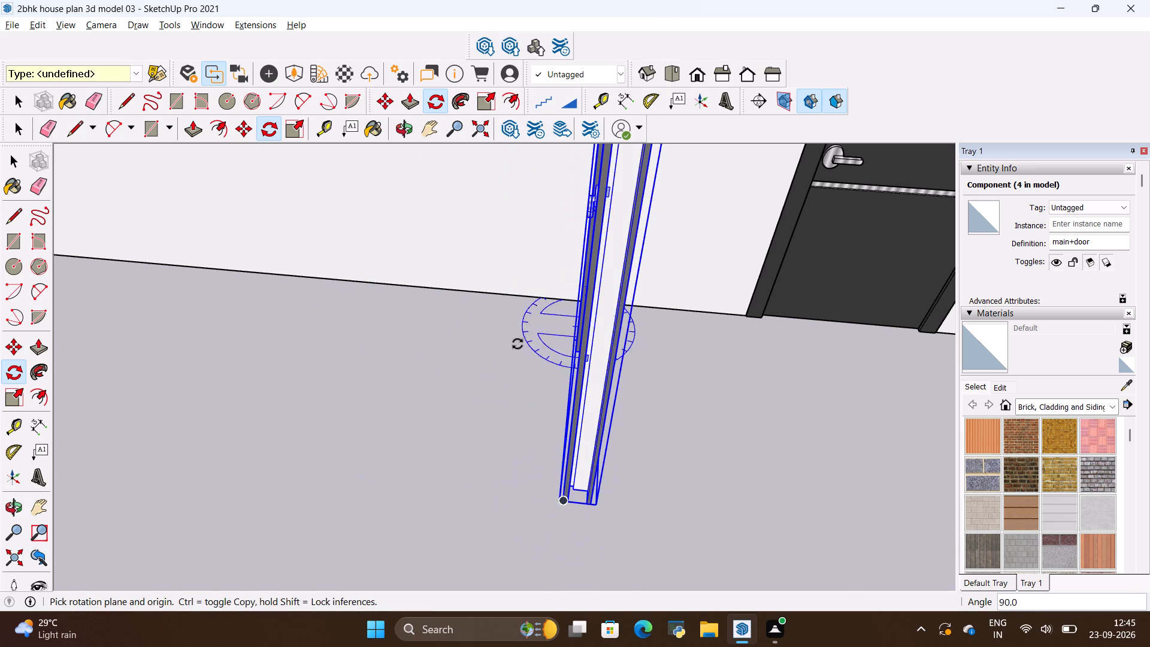
pyautogui.press('space')
# Move the rotated door by its bottom frame corner about 22' 10 3/4" onto the corner of the opening into the room with the small window.
pyautogui.scroll(-2, 455, 444)
pyautogui.scroll(1, 447, 452)
pyautogui.moveTo(449, 454); pyautogui.dragTo(669, 519, button='middle')
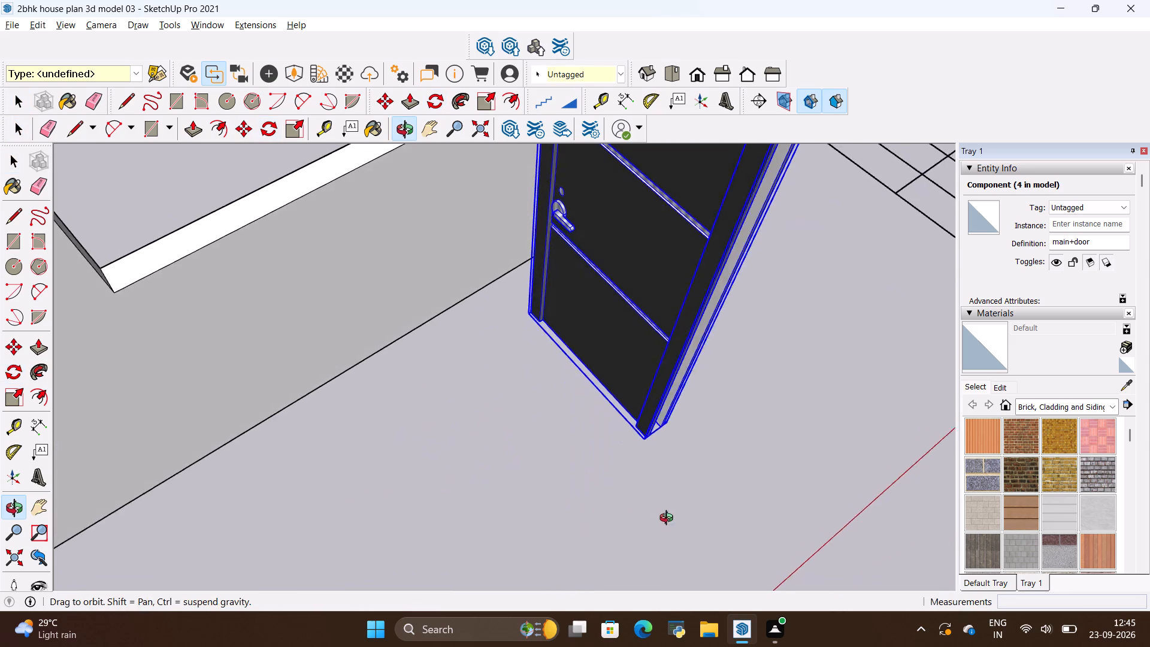
pyautogui.moveTo(669, 519); pyautogui.dragTo(679, 512, button='middle')
pyautogui.scroll(-13, 662, 423)
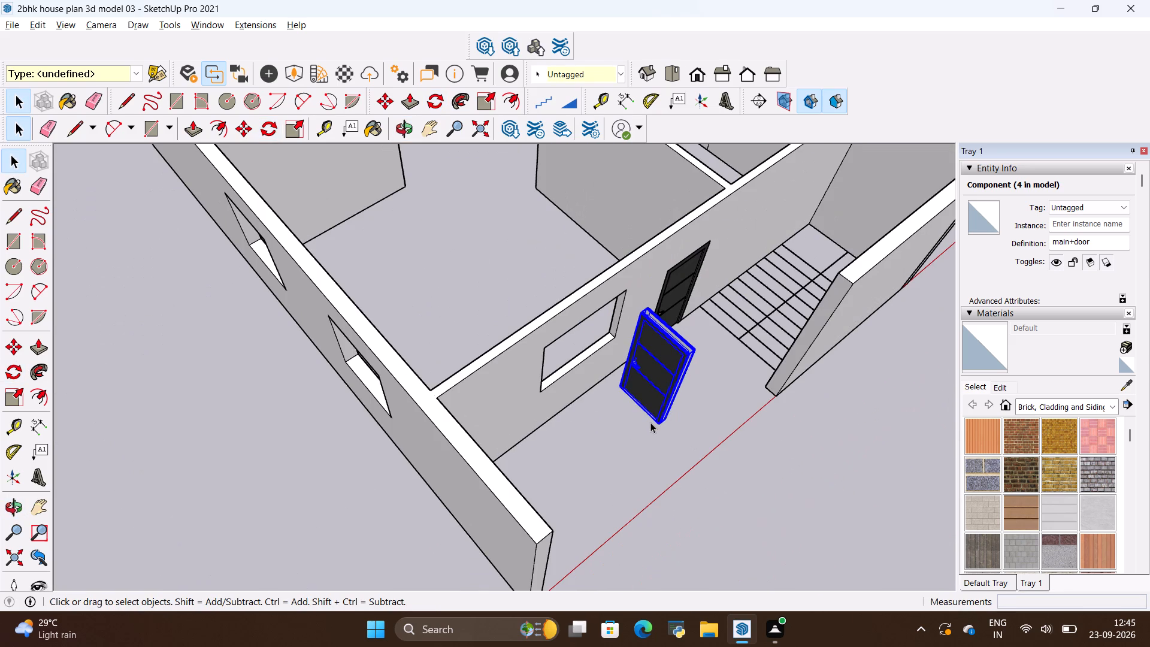
pyautogui.keyDown('ctrl'); pyautogui.scroll(5, 617, 395); pyautogui.keyUp('ctrl')
pyautogui.scroll(4, 620, 385)
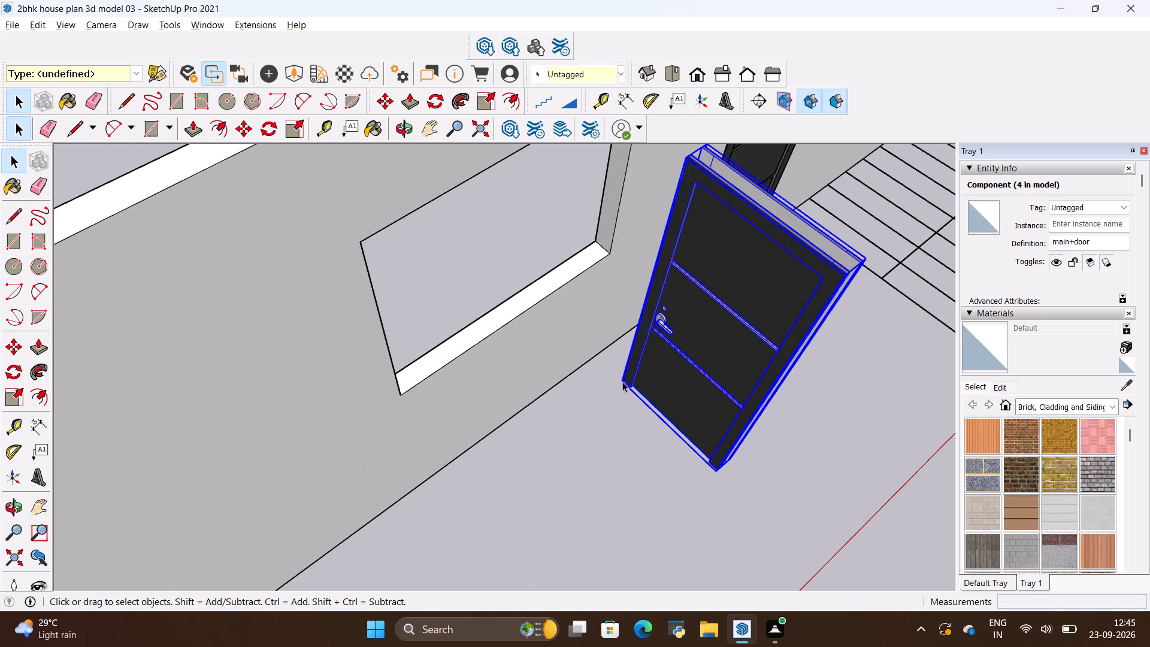
pyautogui.press('m')
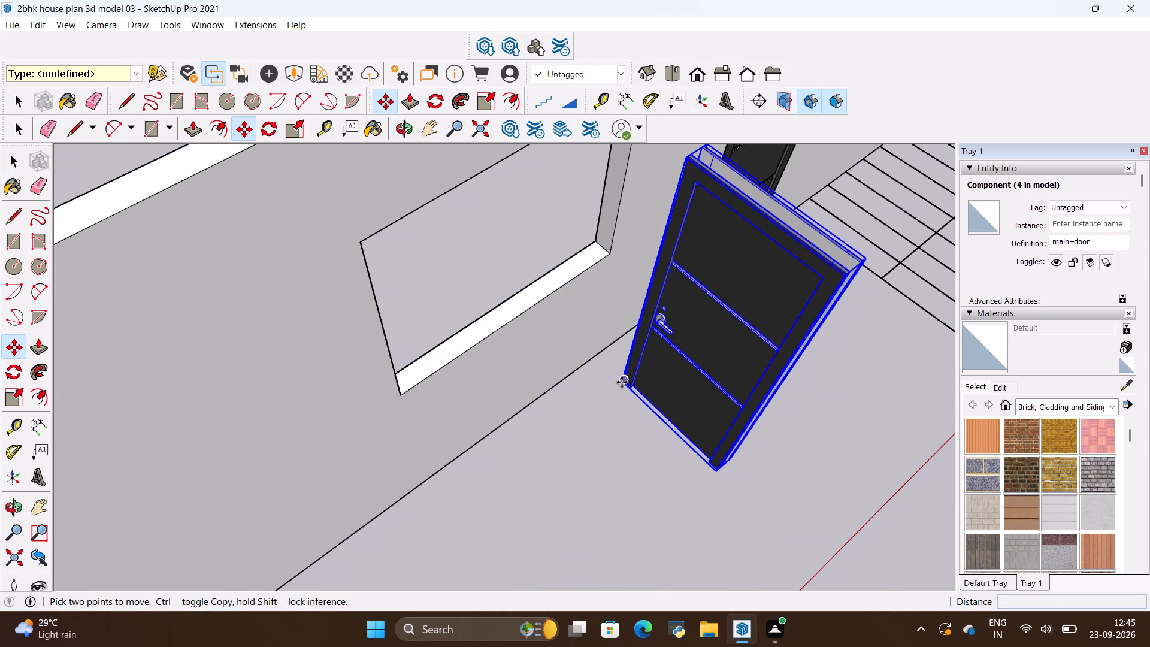
pyautogui.moveTo(622, 382); pyautogui.dragTo(616, 382)
pyautogui.scroll(-20, 667, 433)
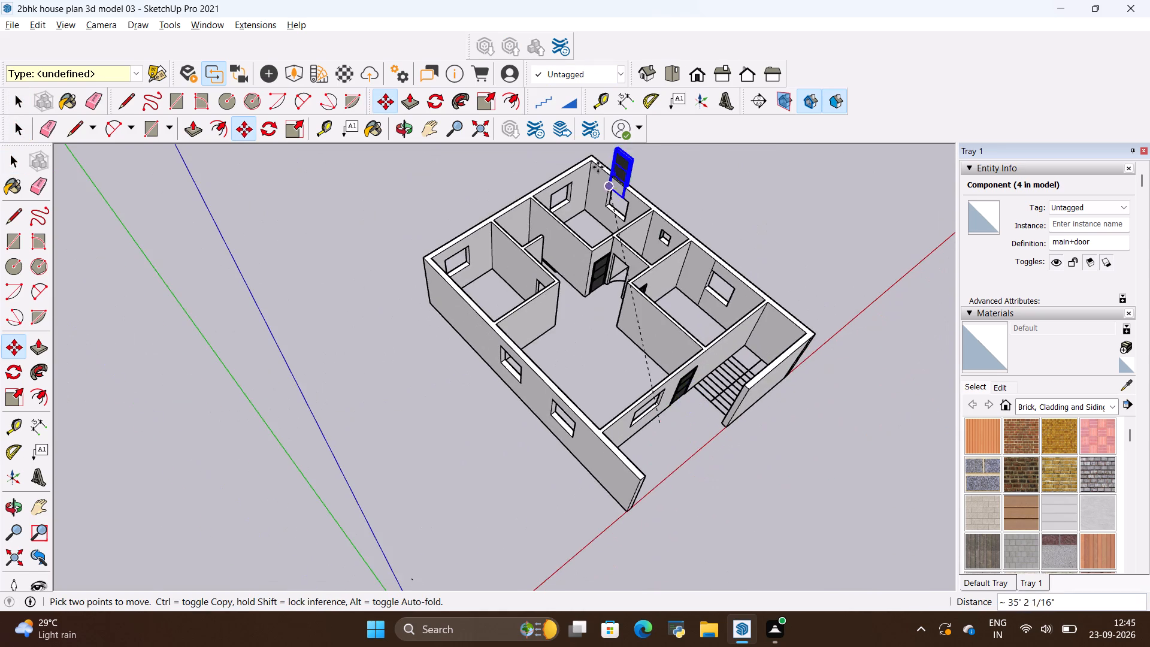
pyautogui.scroll(20, 595, 162)
pyautogui.scroll(3, 595, 162)
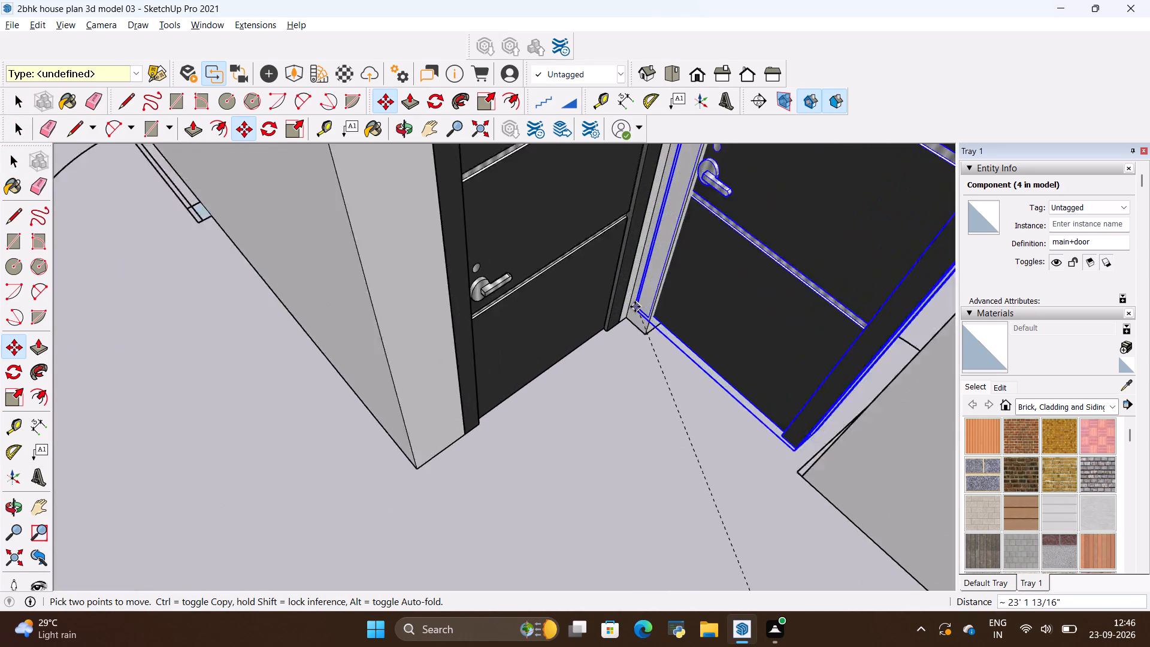
pyautogui.scroll(6, 635, 307)
pyautogui.scroll(6, 659, 357)
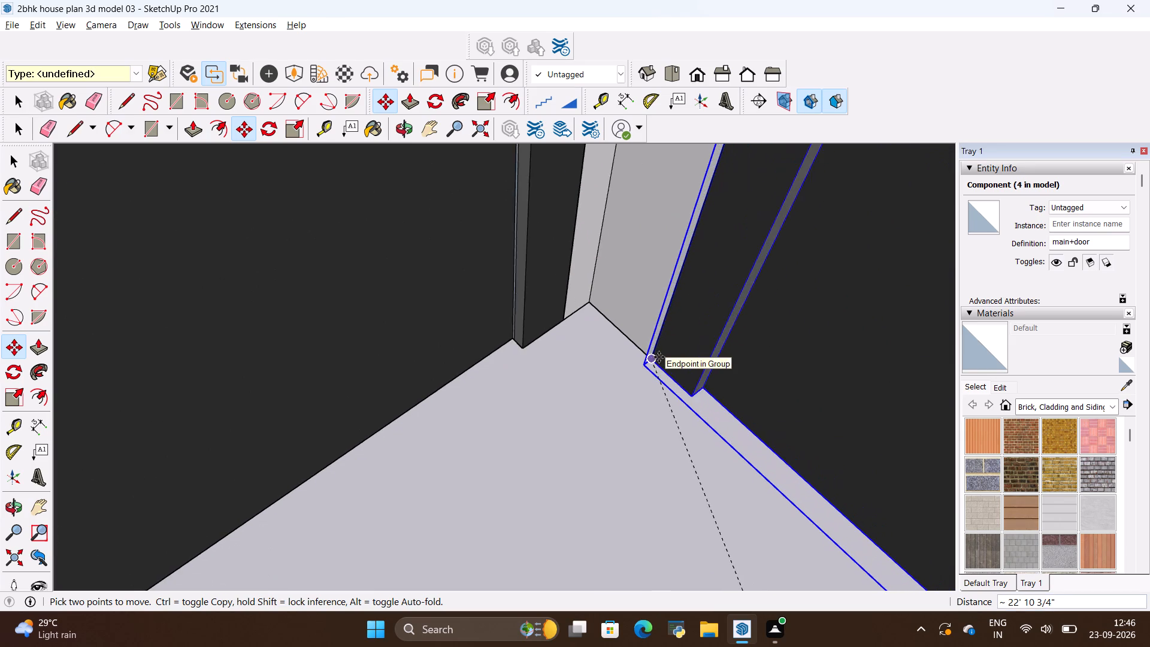
pyautogui.scroll(4, 659, 357)
pyautogui.click(651, 360)
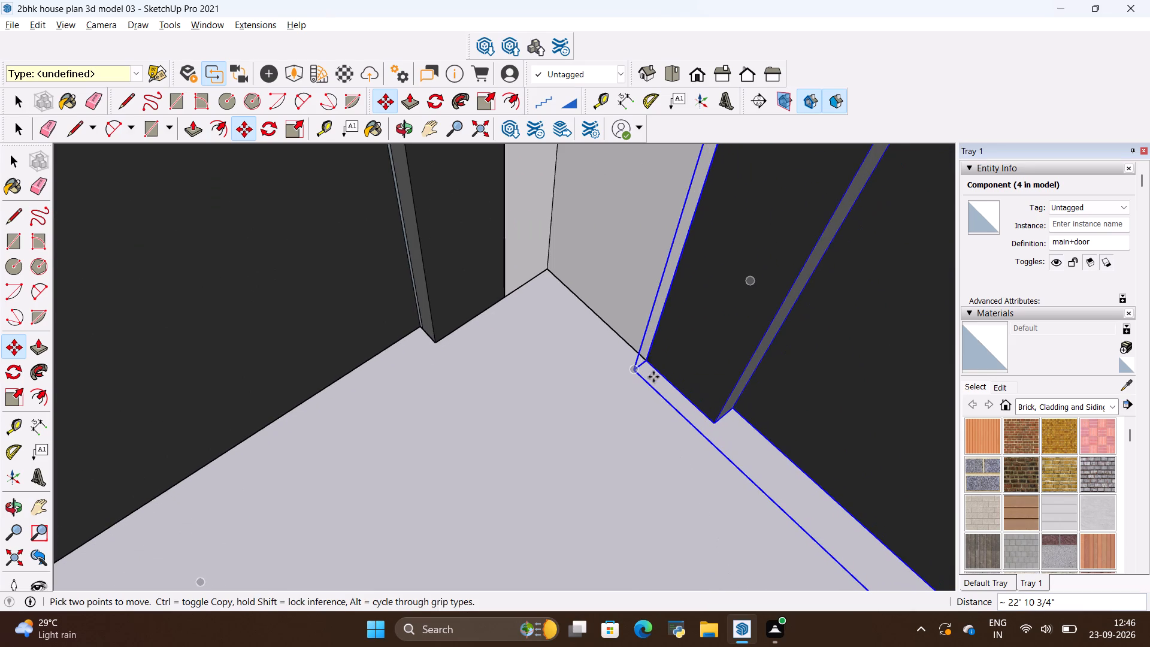
# Copy the rotated door by its bottom frame corner about 11' 5 5/8" to the bottom corner of the corner bedroom's opening across the hall.
pyautogui.click(648, 359)
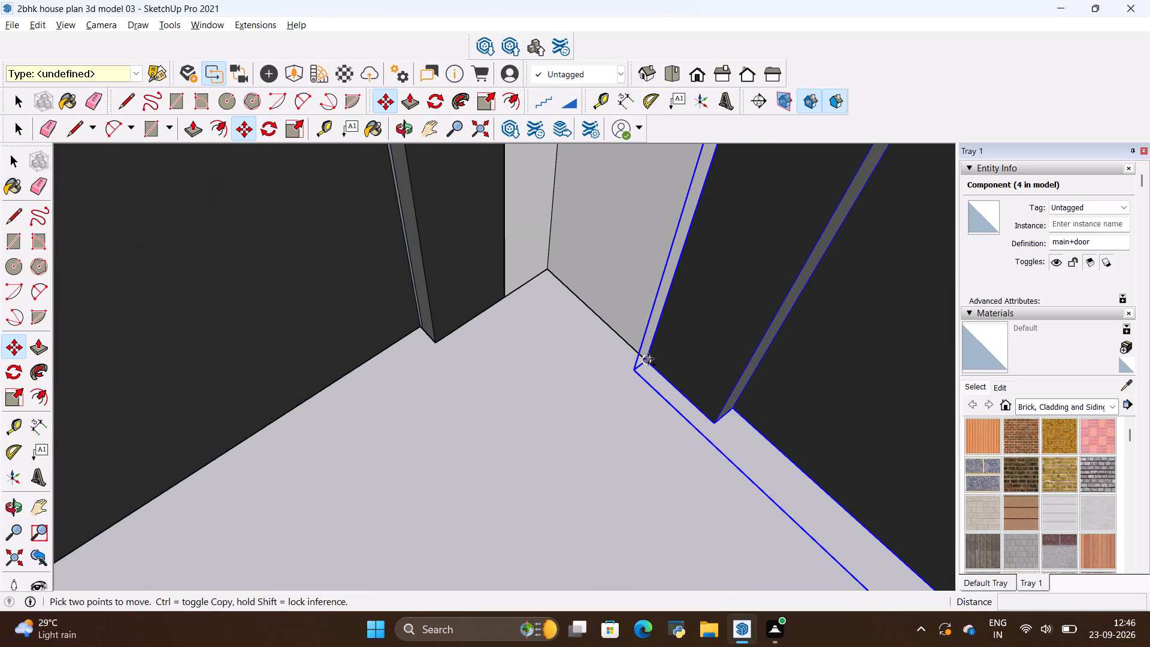
pyautogui.scroll(-20, 711, 386)
pyautogui.scroll(-16, 711, 386)
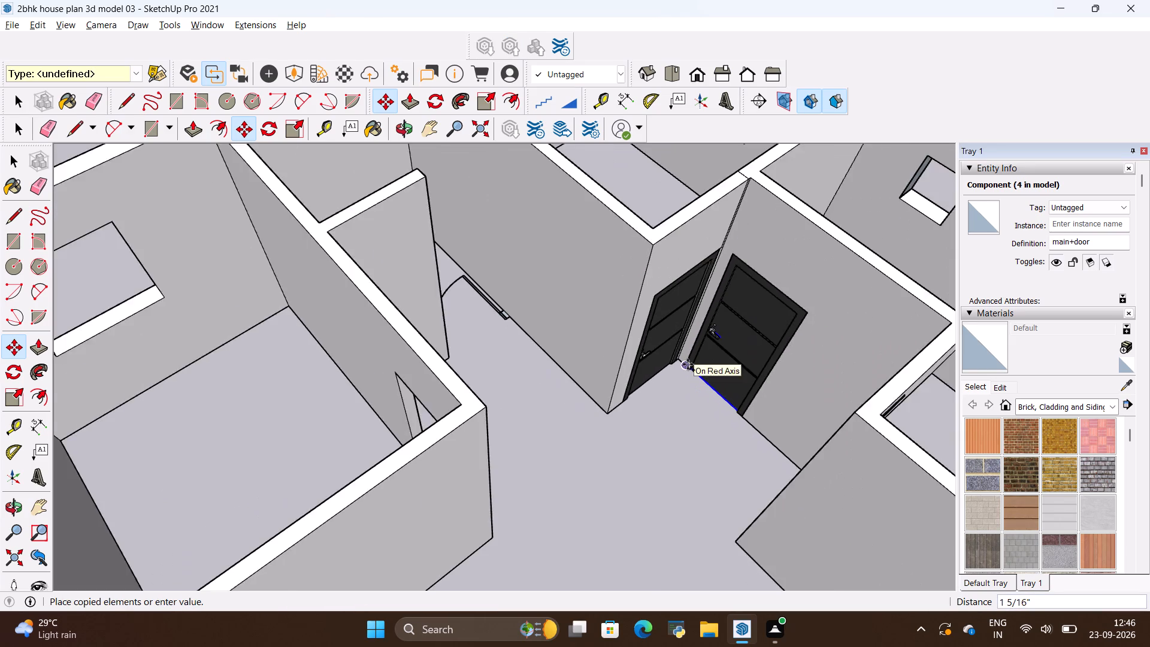
pyautogui.scroll(5, 433, 404)
pyautogui.moveTo(395, 427); pyautogui.dragTo(510, 478, button='middle')
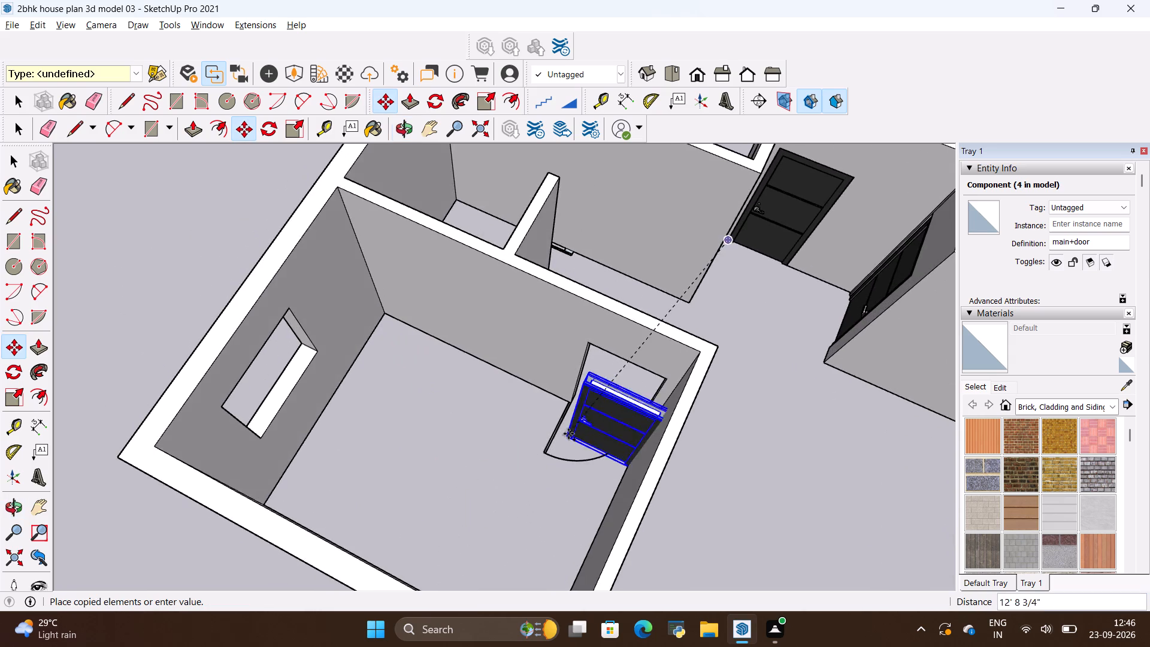
pyautogui.scroll(12, 583, 389)
pyautogui.moveTo(582, 417); pyautogui.dragTo(540, 388, button='middle')
pyautogui.scroll(11, 540, 391)
pyautogui.click(507, 448)
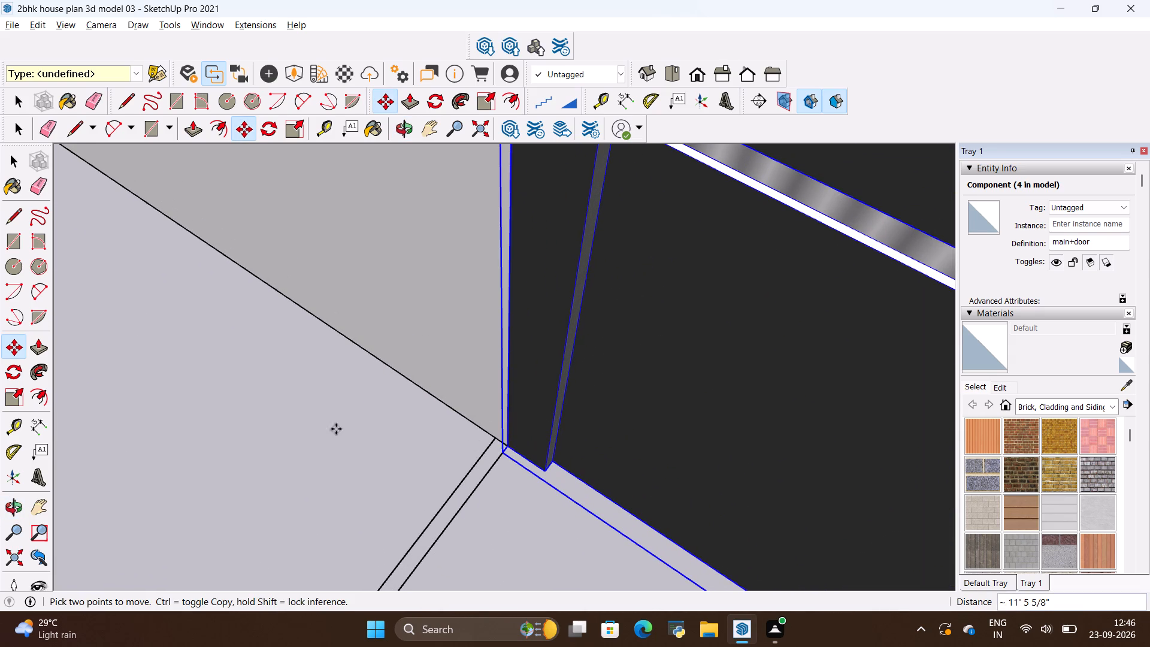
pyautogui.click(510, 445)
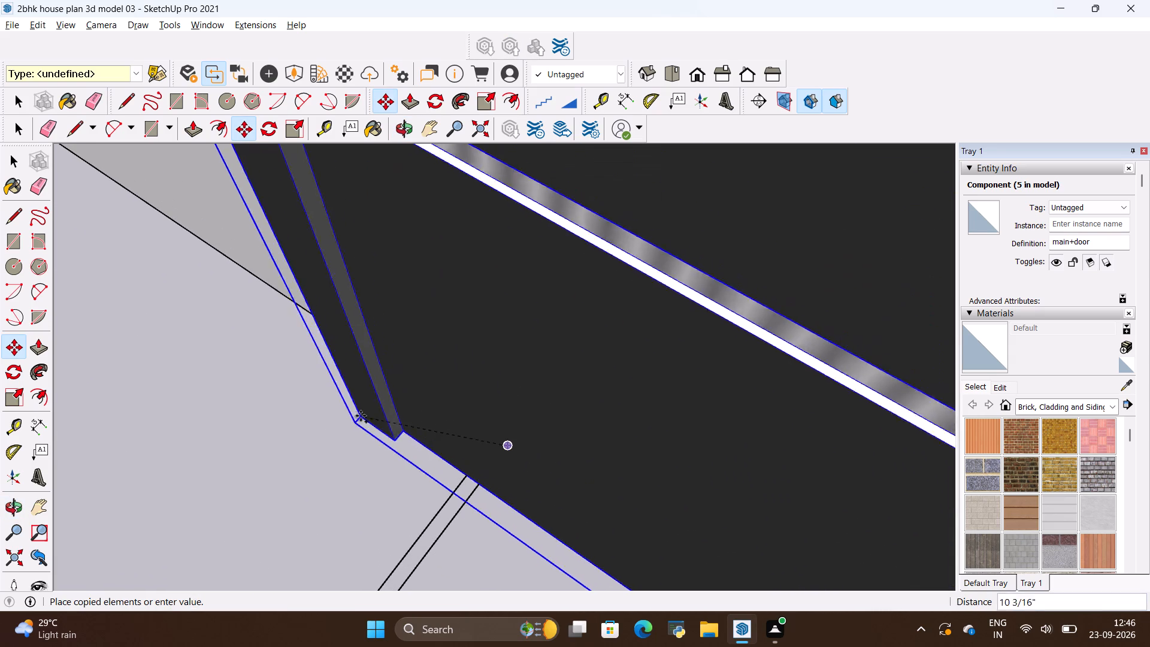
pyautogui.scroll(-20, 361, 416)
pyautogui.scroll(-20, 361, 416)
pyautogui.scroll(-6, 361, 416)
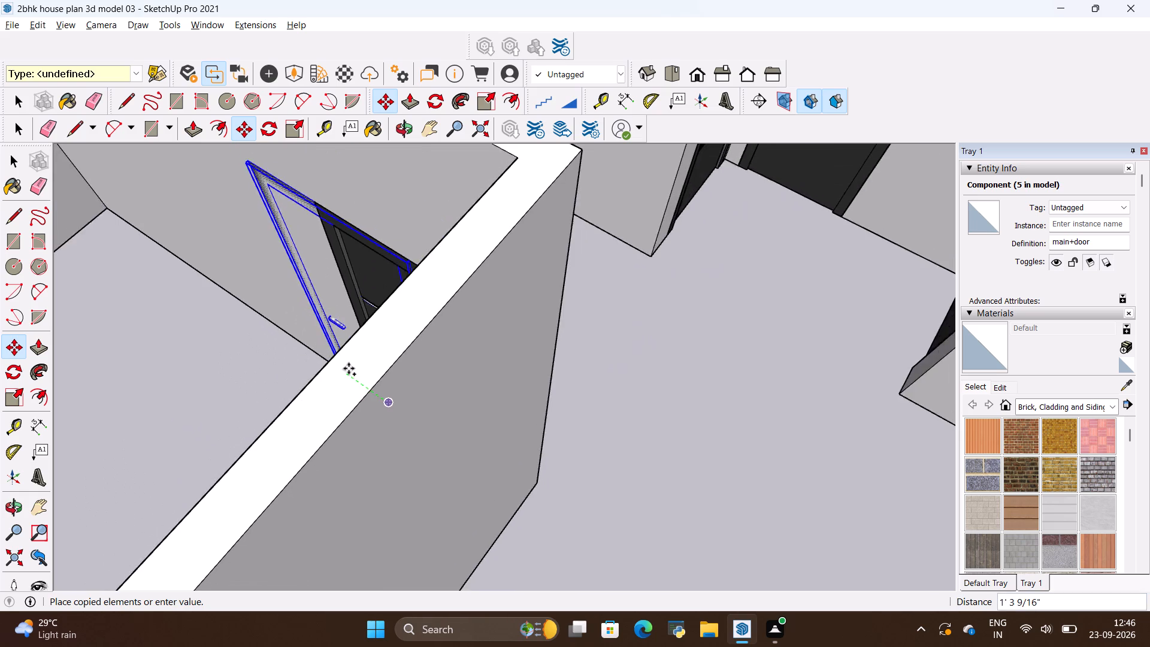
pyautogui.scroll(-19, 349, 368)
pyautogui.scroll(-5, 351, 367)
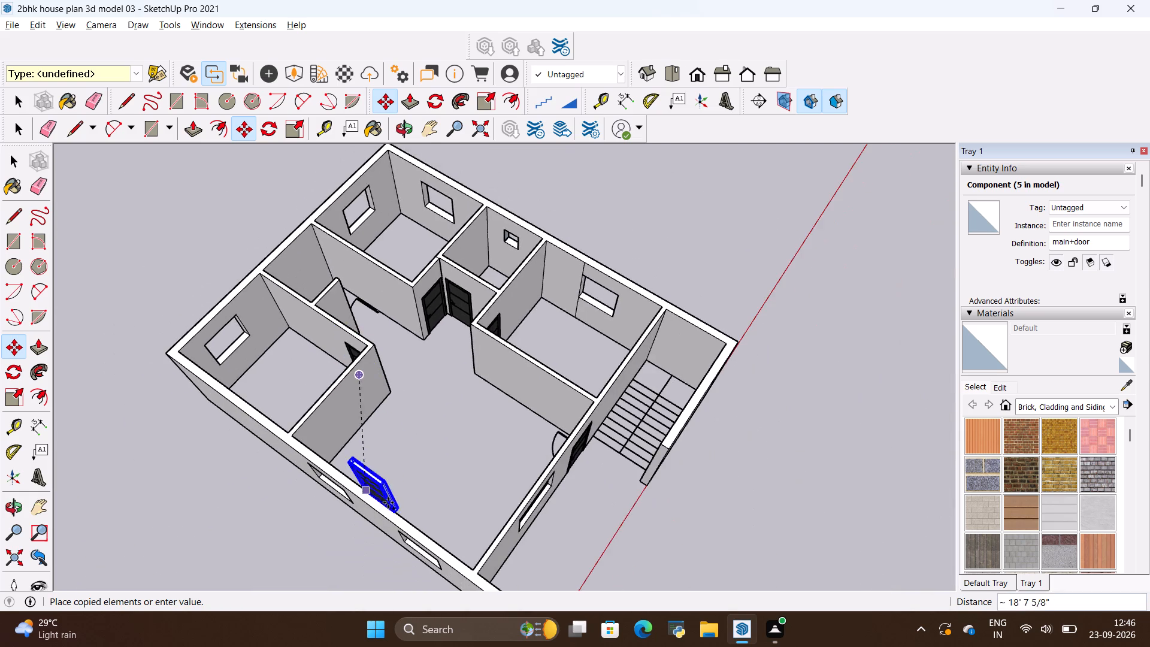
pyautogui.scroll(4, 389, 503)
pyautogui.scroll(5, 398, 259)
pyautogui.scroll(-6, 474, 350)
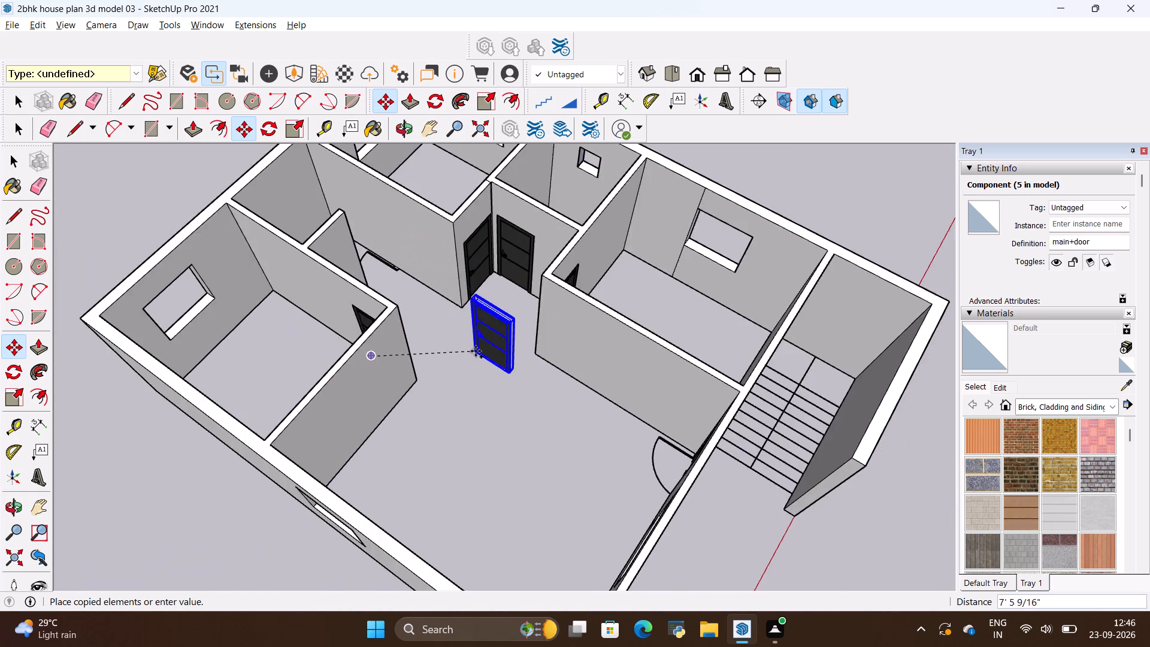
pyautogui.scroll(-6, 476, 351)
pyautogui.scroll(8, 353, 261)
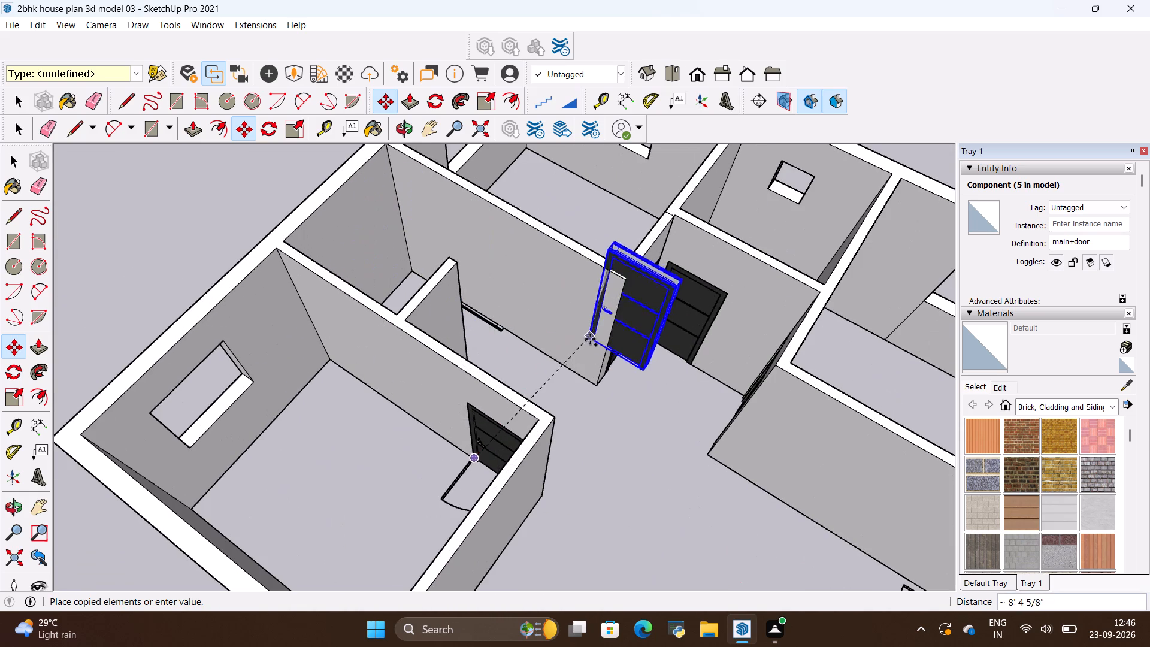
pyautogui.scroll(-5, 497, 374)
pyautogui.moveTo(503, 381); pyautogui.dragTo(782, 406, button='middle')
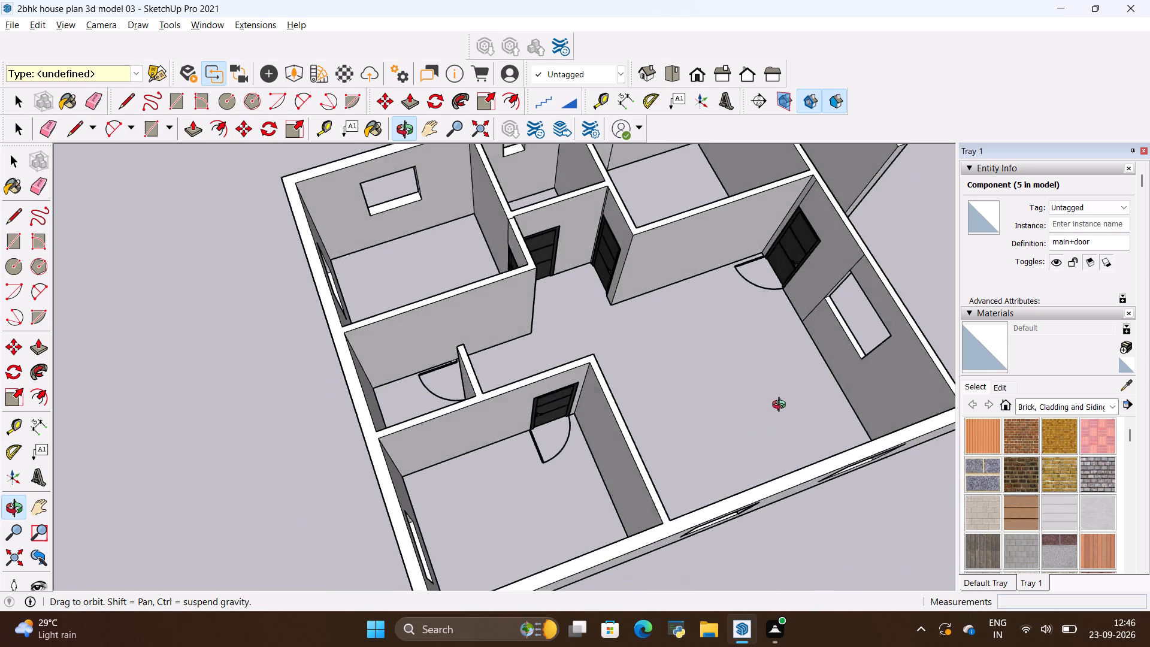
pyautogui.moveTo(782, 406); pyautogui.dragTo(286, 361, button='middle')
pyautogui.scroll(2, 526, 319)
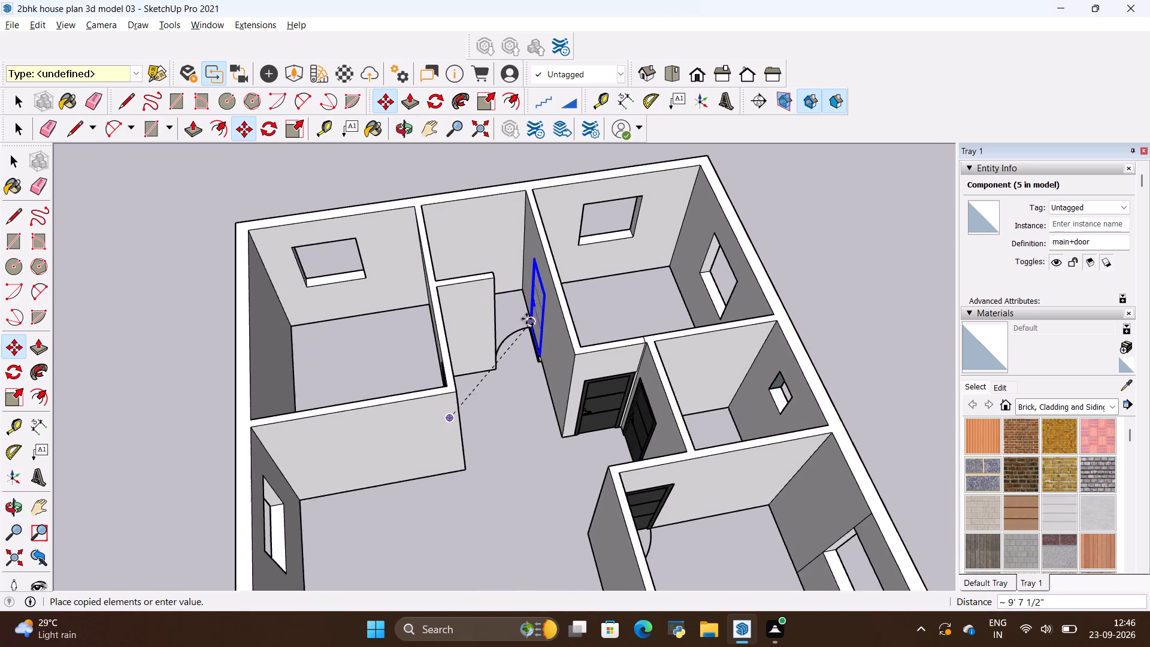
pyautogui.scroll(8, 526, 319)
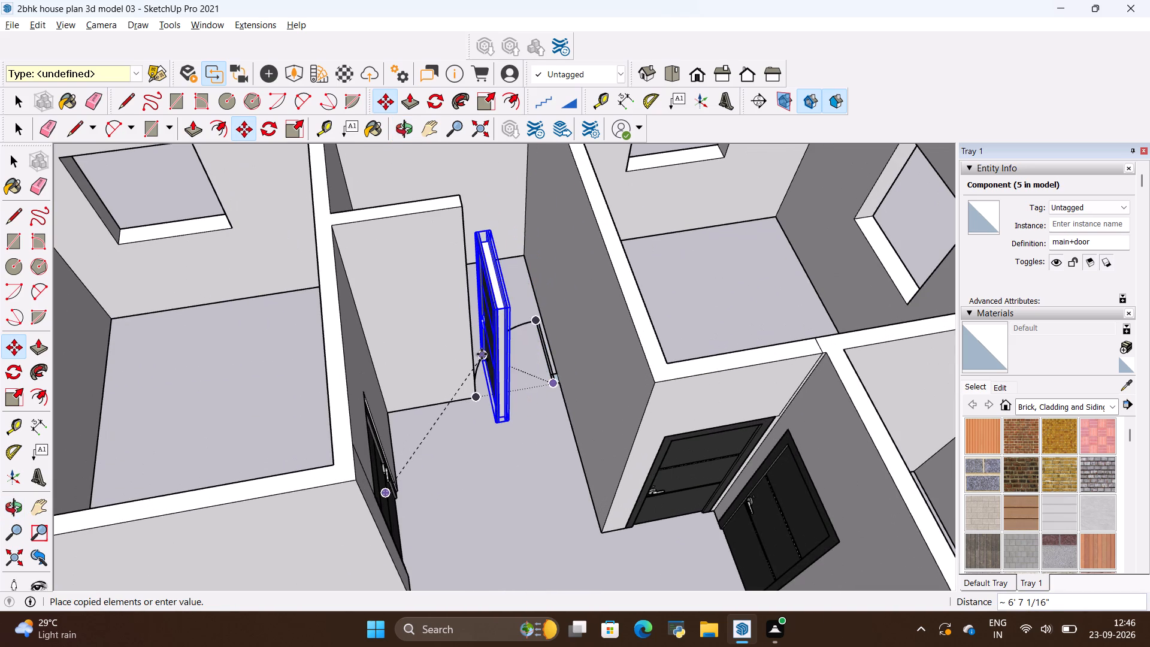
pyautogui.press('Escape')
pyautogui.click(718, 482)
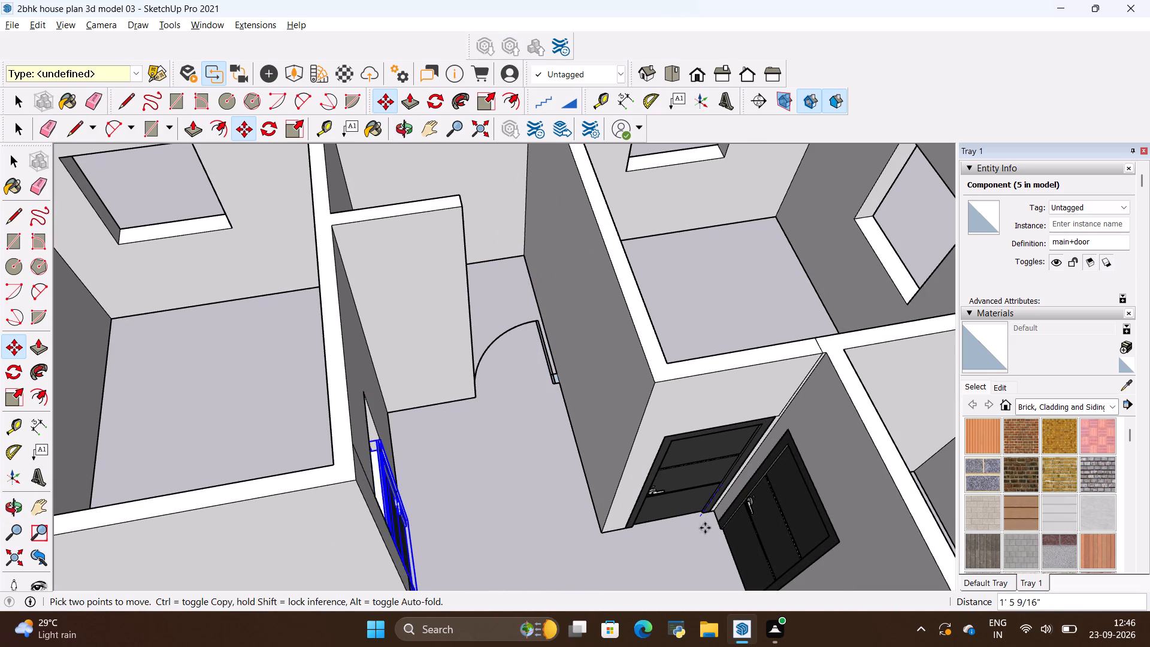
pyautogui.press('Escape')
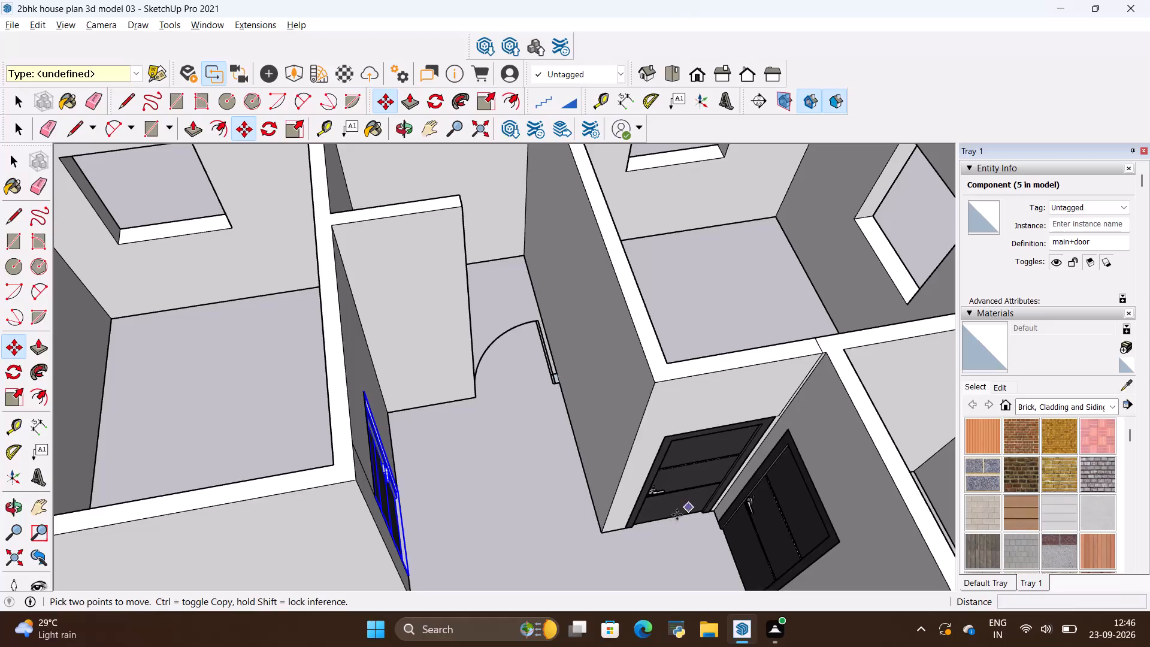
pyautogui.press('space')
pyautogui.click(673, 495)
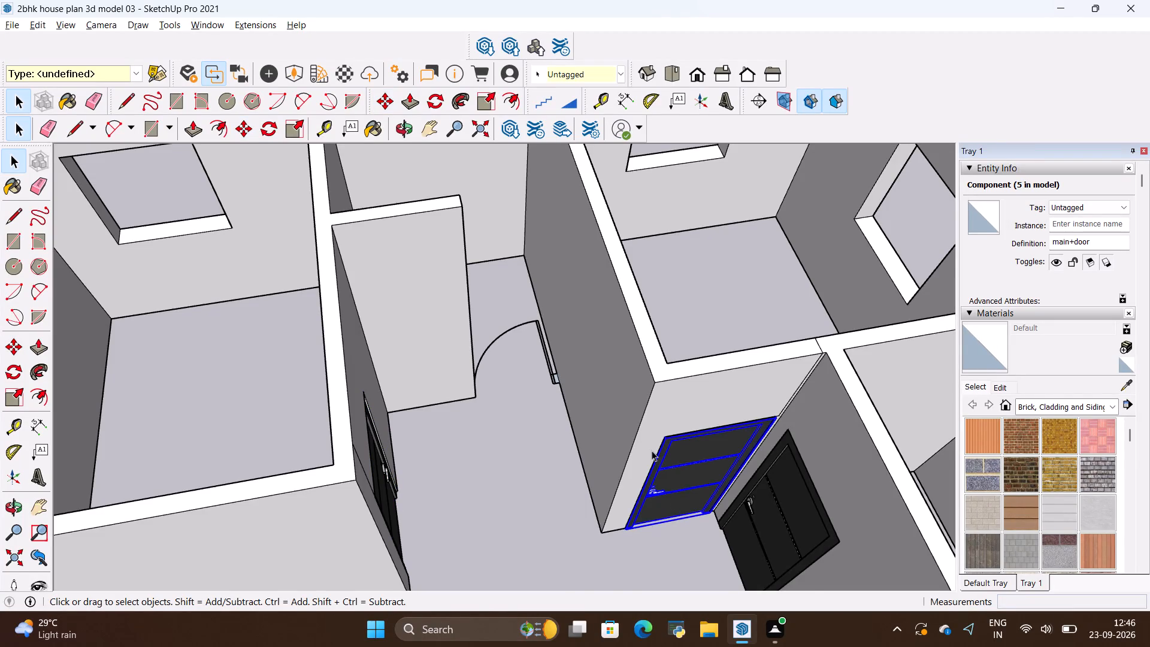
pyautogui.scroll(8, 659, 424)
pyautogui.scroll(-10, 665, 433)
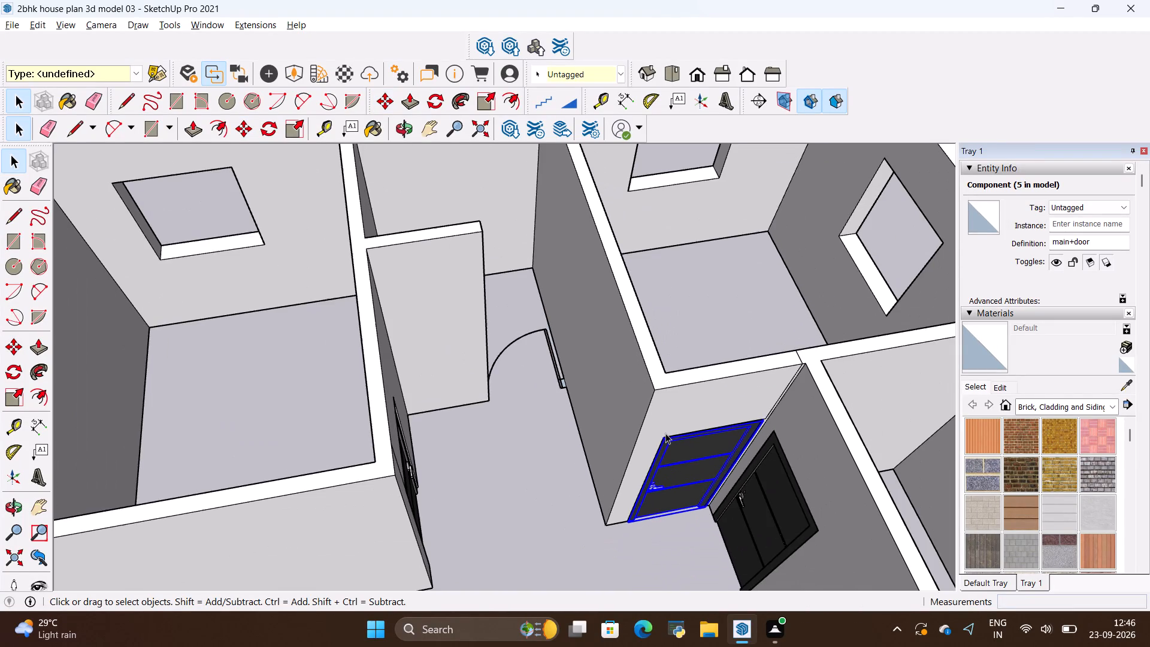
# Inside the wall group, push/pull the small rectangle by the narrow room's door symbol up 10' to the wall top.
pyautogui.scroll(20, 603, 322)
pyautogui.scroll(4, 603, 322)
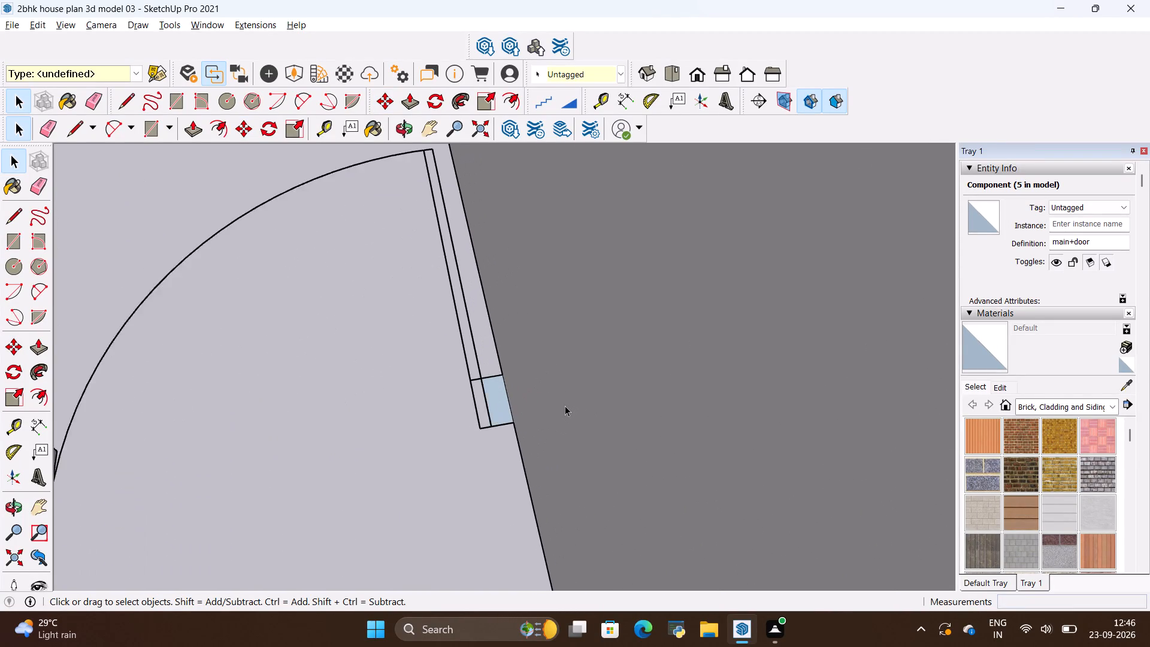
pyautogui.scroll(2, 565, 406)
pyautogui.press('p')
pyautogui.press('space')
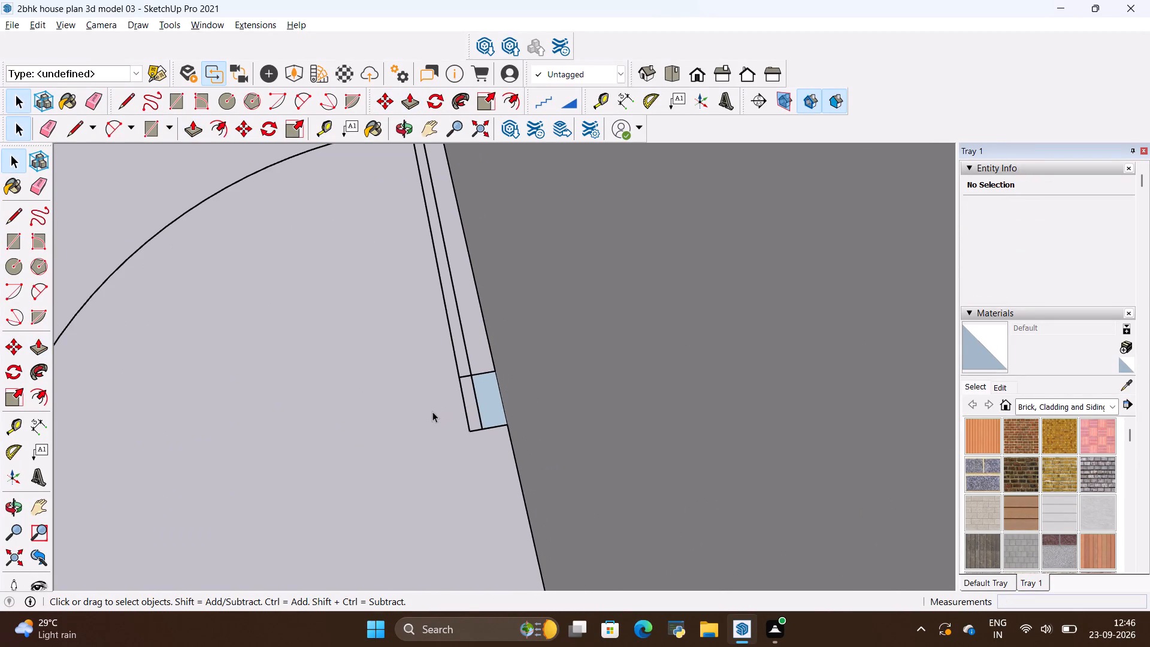
pyautogui.doubleClick(429, 412)
pyautogui.tripleClick(429, 412)
pyautogui.tripleClick(545, 394)
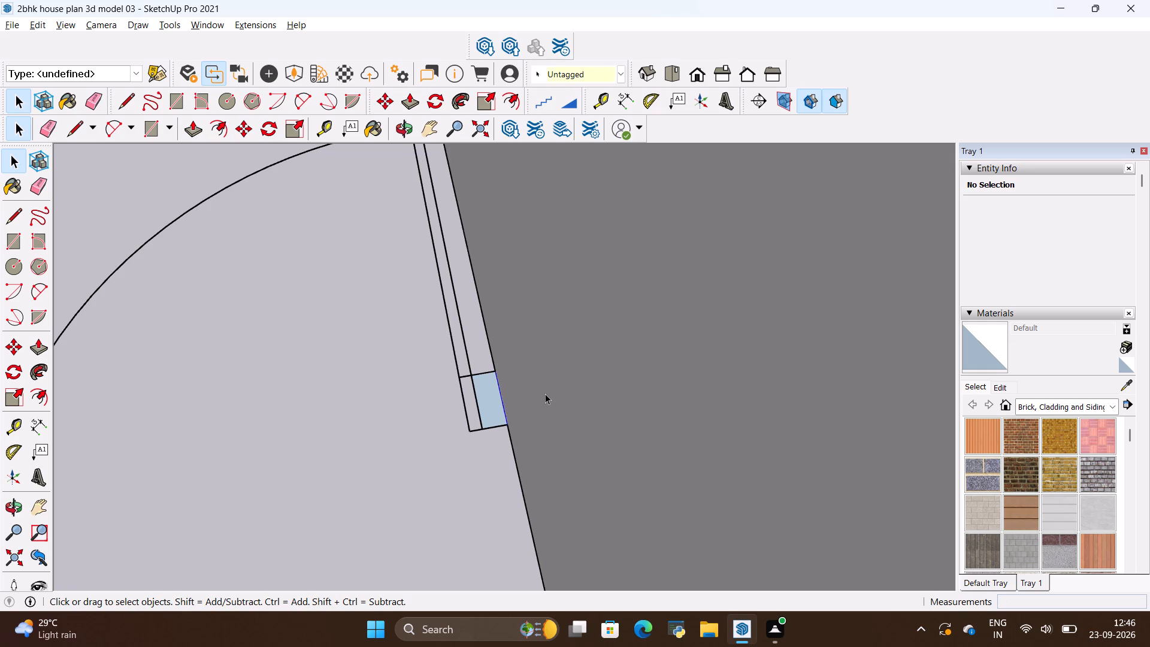
pyautogui.click(512, 399)
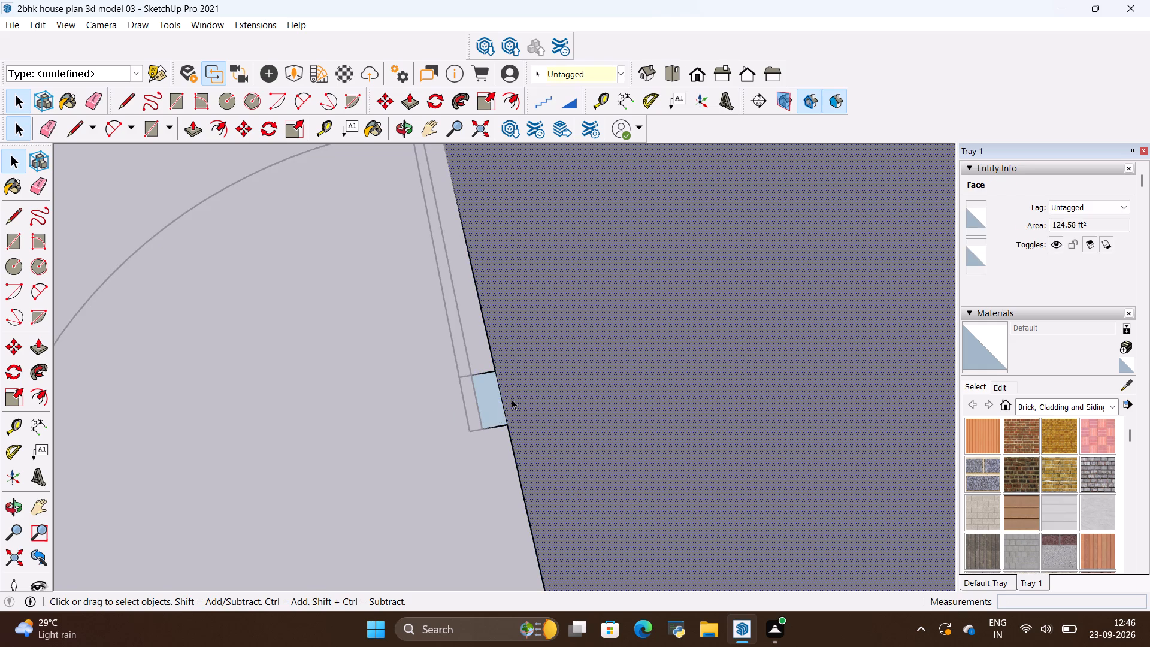
pyautogui.press('p')
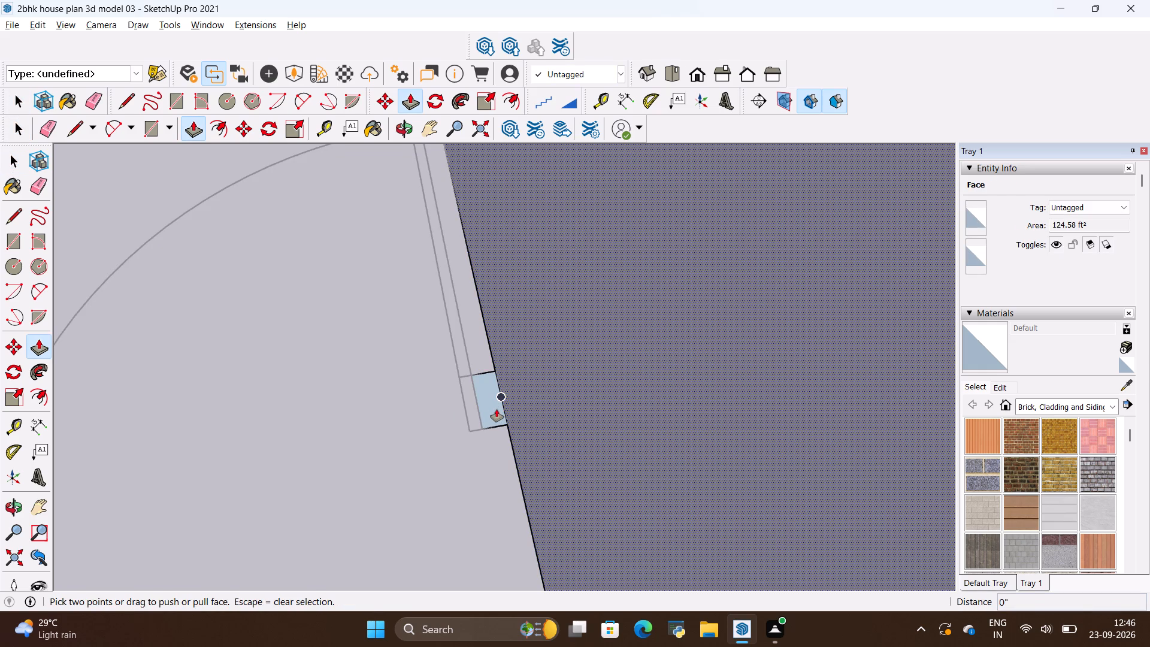
pyautogui.click(497, 409)
pyautogui.press('Escape')
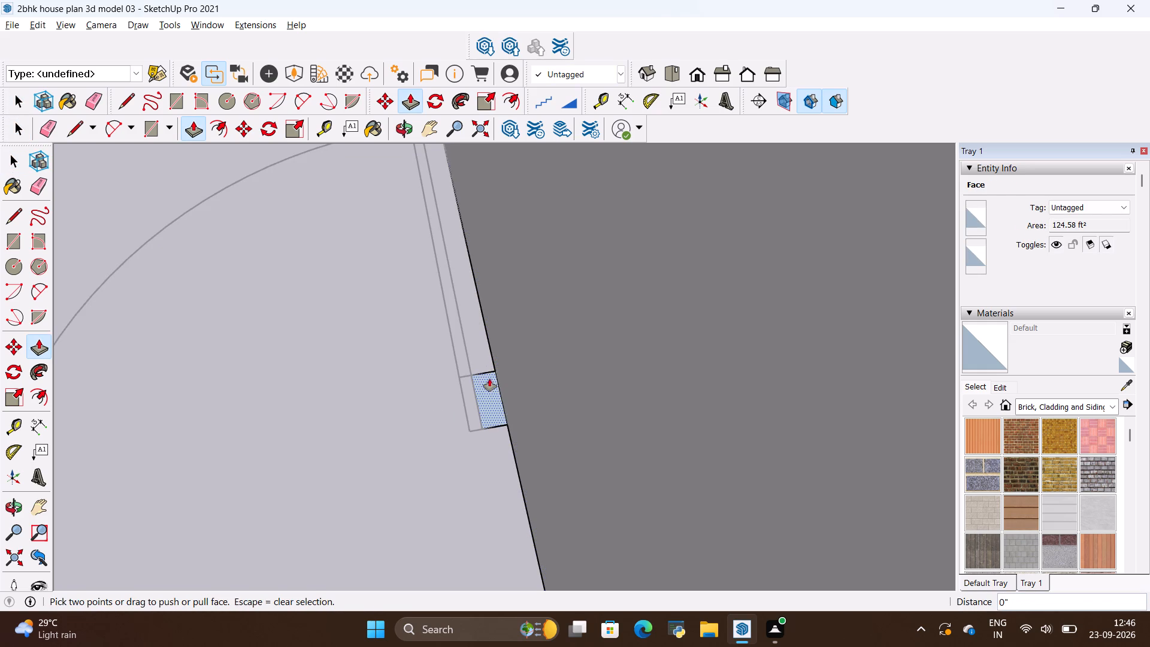
pyautogui.scroll(10, 491, 394)
pyautogui.click(485, 401)
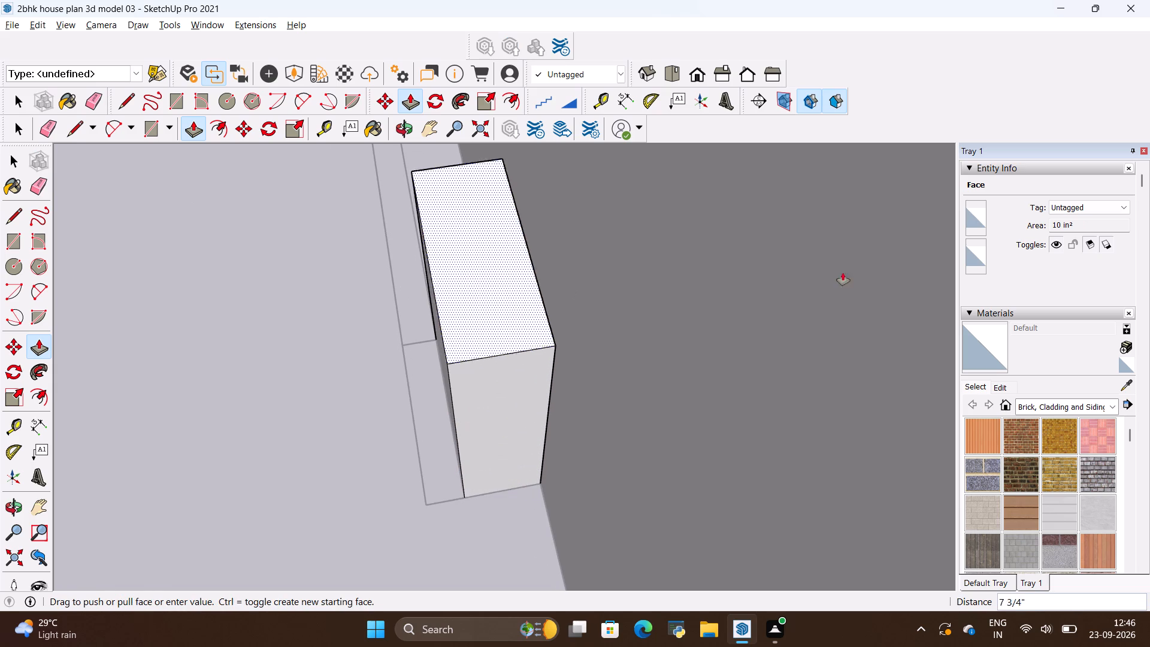
pyautogui.scroll(-6, 967, 310)
pyautogui.scroll(-8, 888, 474)
pyautogui.scroll(-8, 897, 522)
pyautogui.scroll(-8, 785, 566)
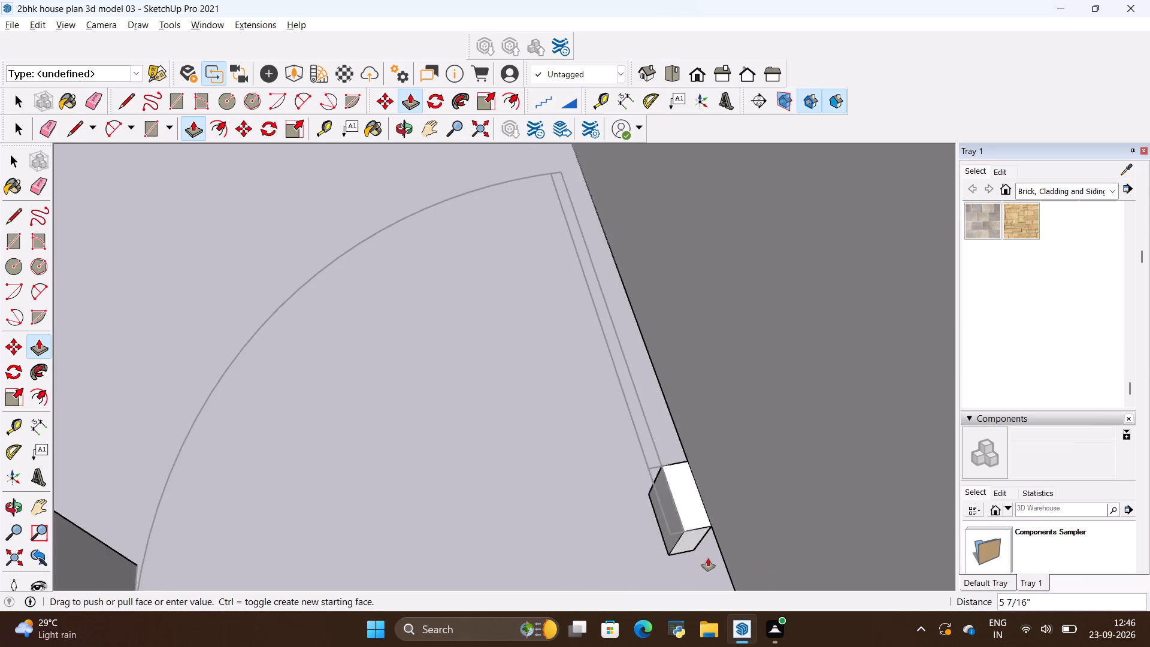
pyautogui.scroll(-7, 699, 550)
pyautogui.scroll(-19, 647, 469)
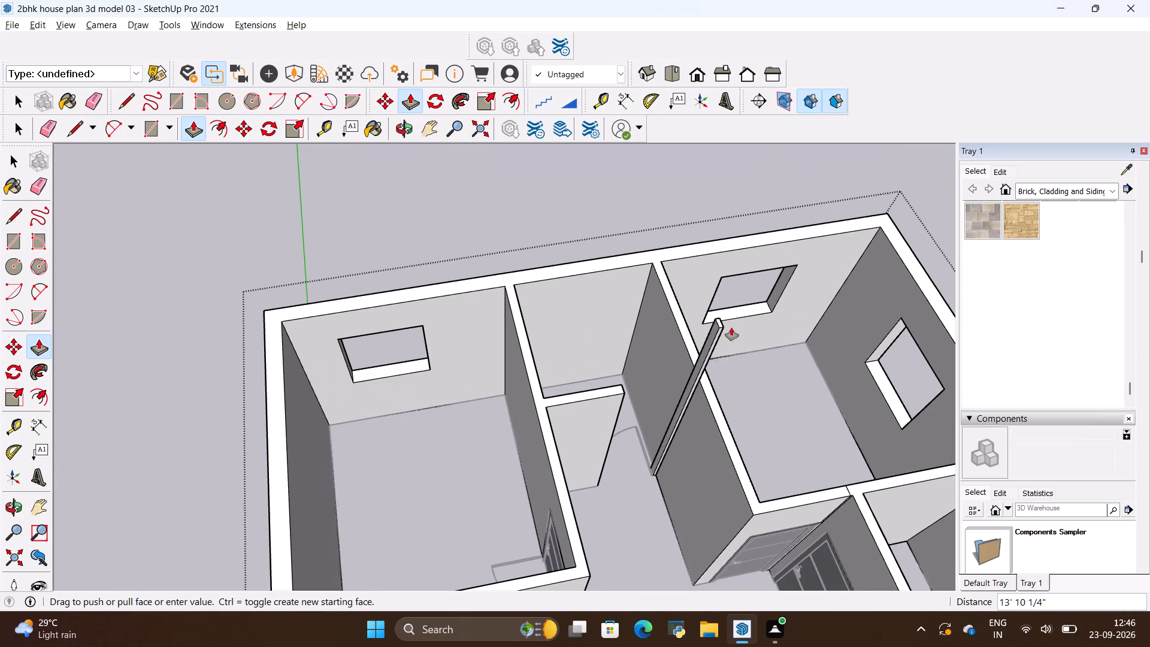
pyautogui.scroll(8, 703, 365)
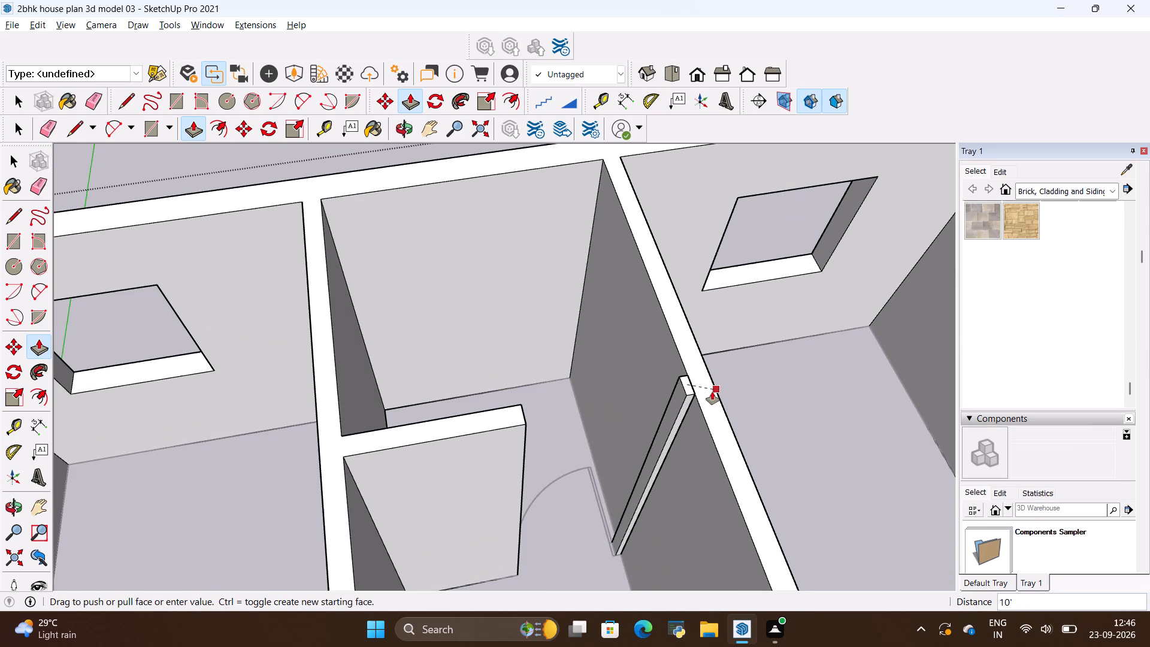
pyautogui.click(712, 392)
# Push/pull the short partition's upper end face 3' 1" across the door opening to the new pier, then exit the wall group.
pyautogui.scroll(-6, 536, 351)
pyautogui.scroll(-6, 489, 313)
pyautogui.scroll(2, 530, 381)
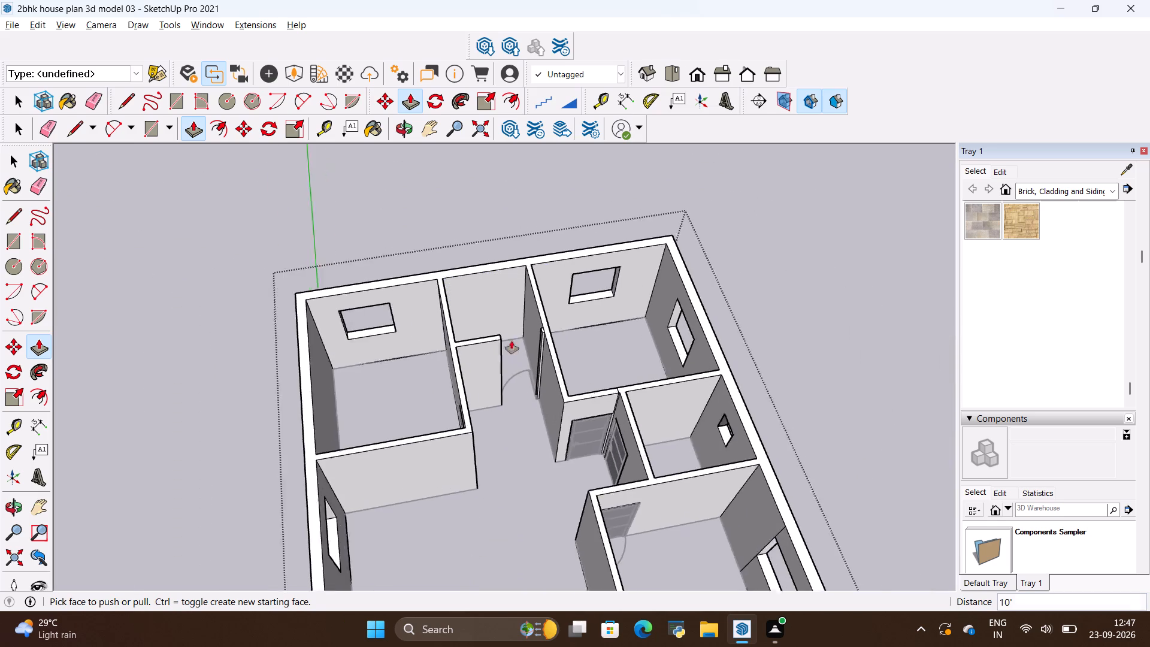
pyautogui.scroll(11, 512, 341)
pyautogui.moveTo(586, 415); pyautogui.dragTo(469, 431, button='middle')
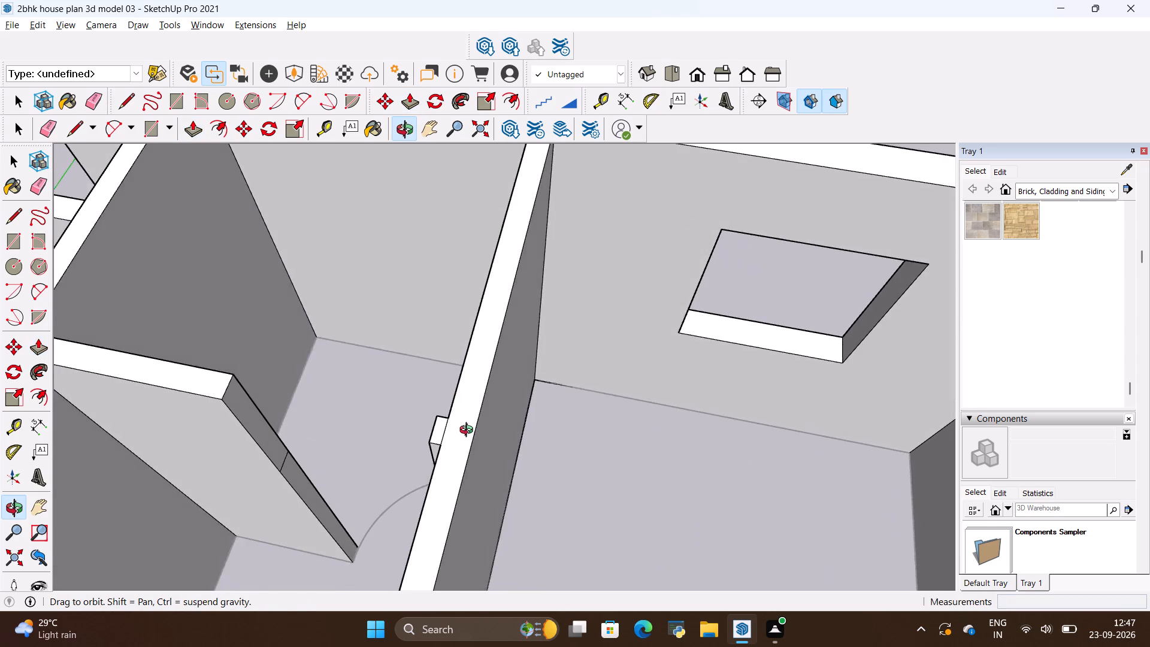
pyautogui.moveTo(469, 431); pyautogui.dragTo(442, 431, button='middle')
pyautogui.scroll(6, 336, 426)
pyautogui.click(123, 426)
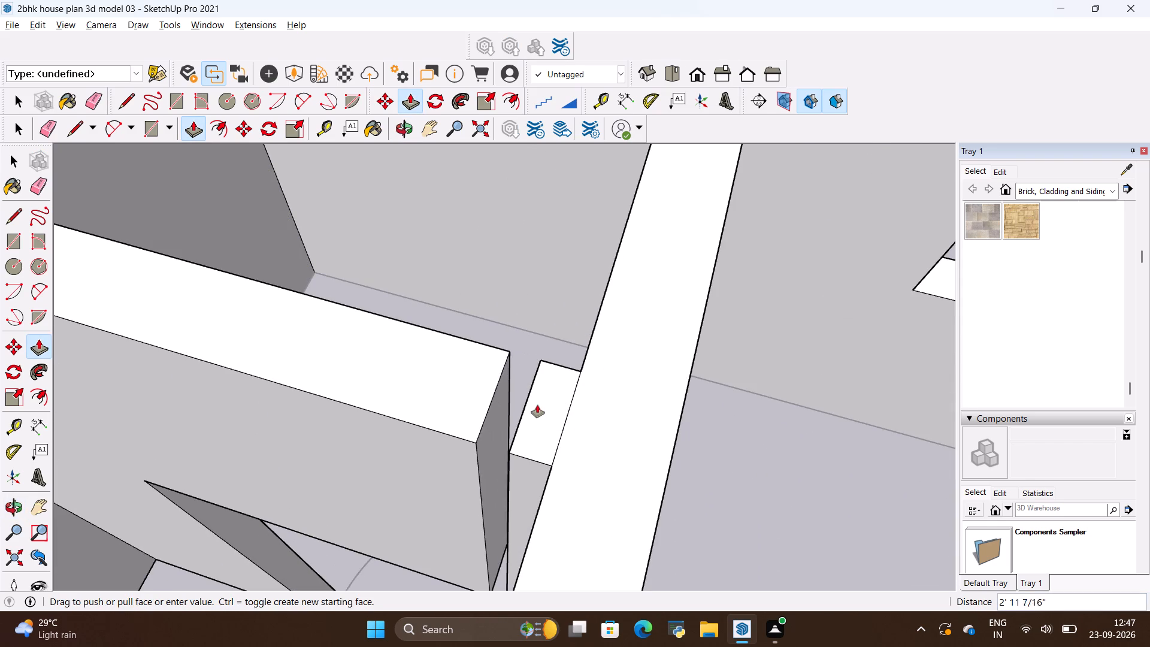
pyautogui.click(524, 398)
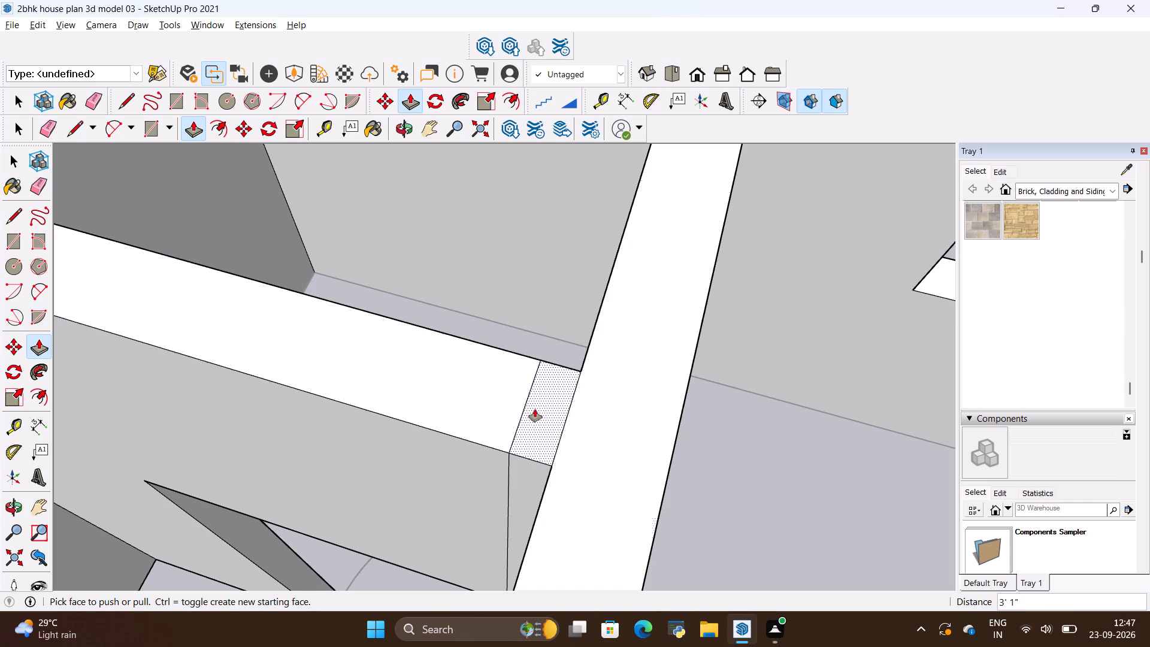
pyautogui.scroll(-13, 547, 387)
pyautogui.moveTo(450, 492); pyautogui.dragTo(580, 425, button='middle')
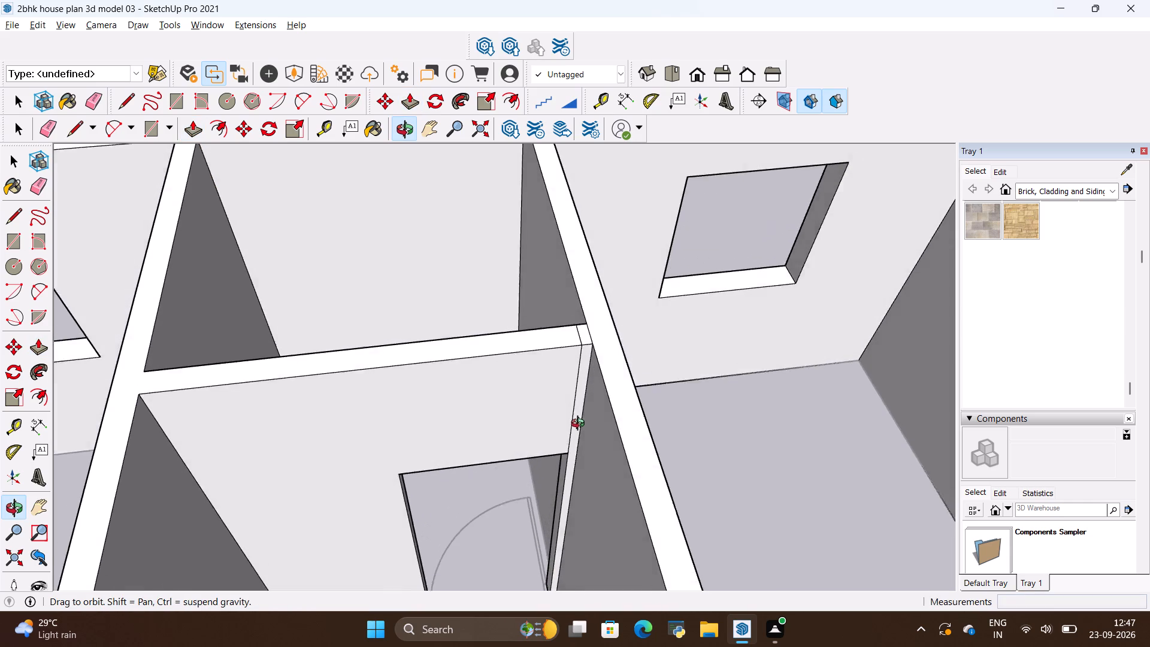
pyautogui.moveTo(580, 425); pyautogui.dragTo(580, 419, button='middle')
pyautogui.scroll(-12, 555, 367)
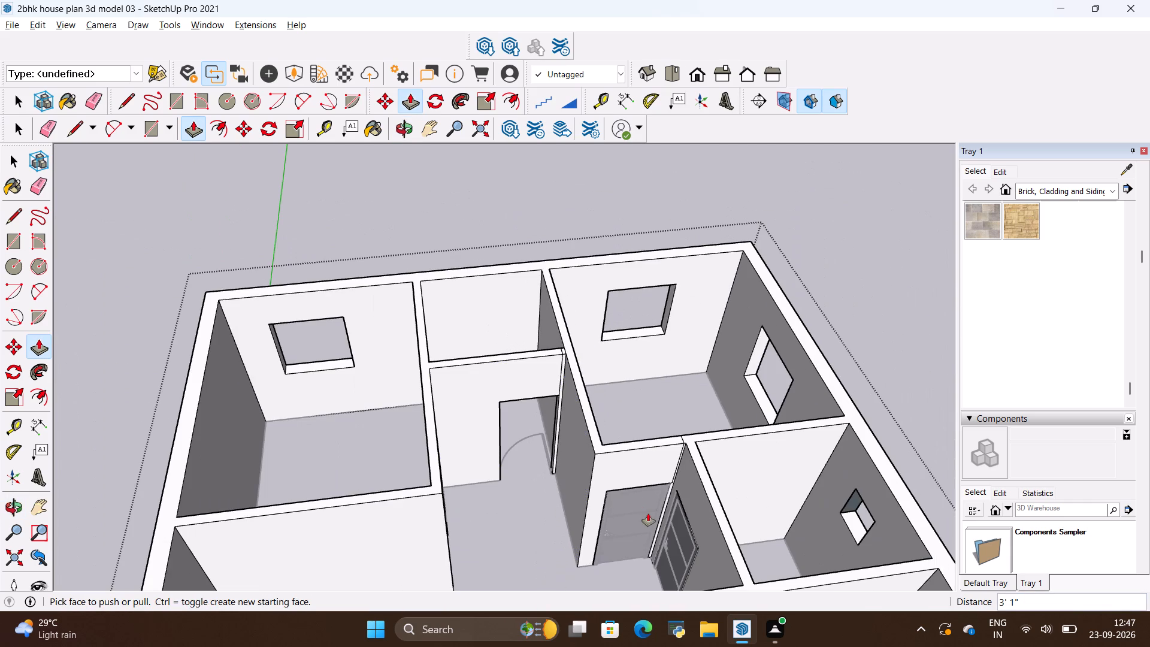
pyautogui.click(647, 514)
pyautogui.press('space')
pyautogui.press('space')
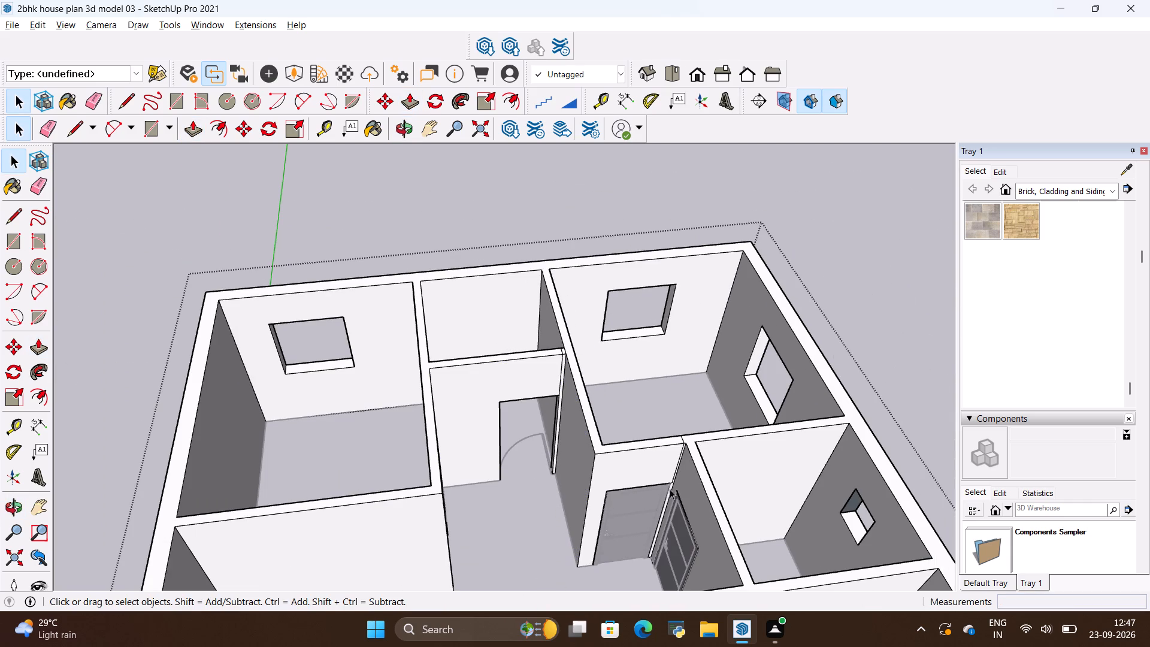
pyautogui.click(870, 282)
# Copy the corner bedroom's door by its top frame corner about 7' 3" onto the top corner of the narrow room's opening.
pyautogui.click(644, 506)
pyautogui.scroll(3, 604, 487)
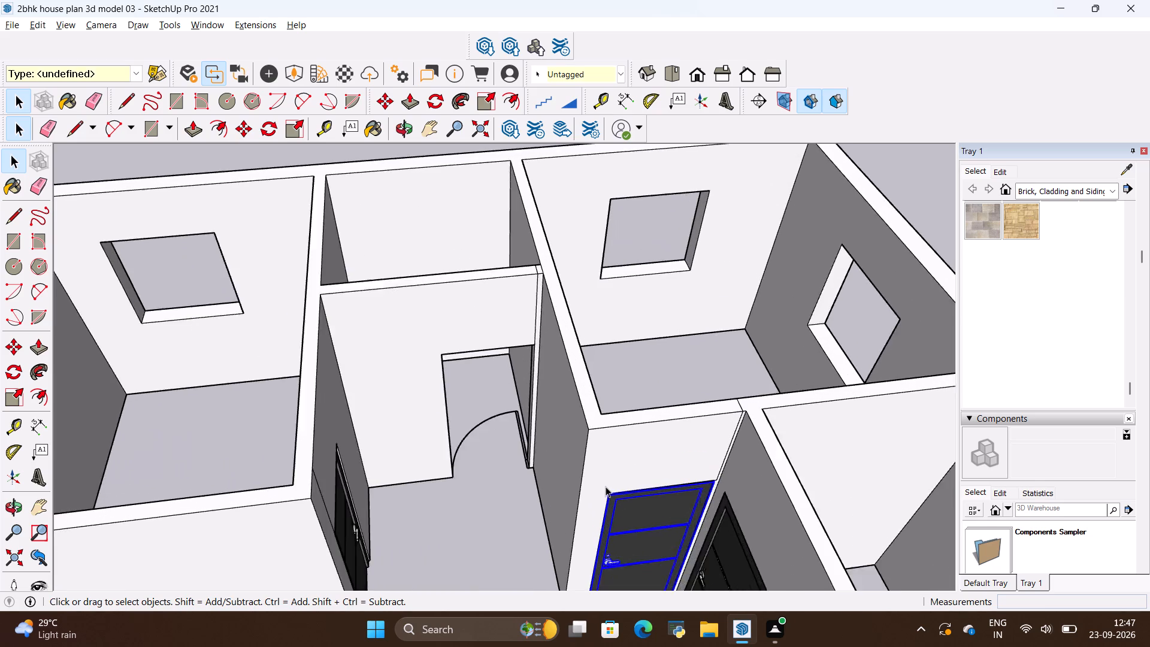
pyautogui.scroll(9, 606, 486)
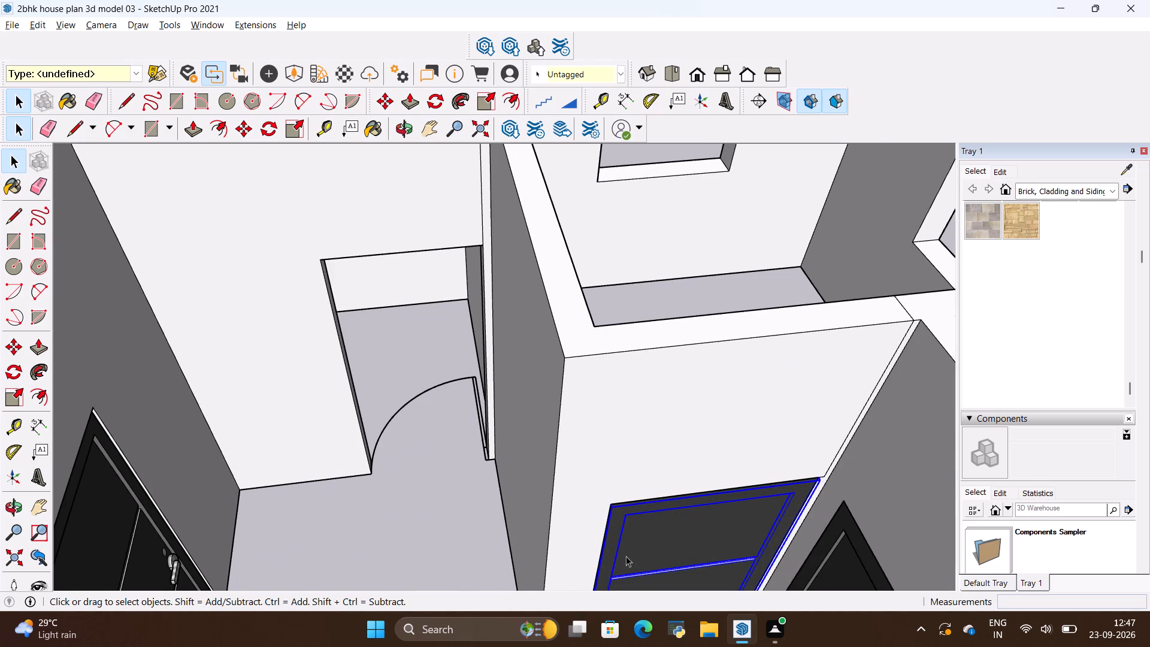
pyautogui.press('m')
pyautogui.scroll(13, 613, 515)
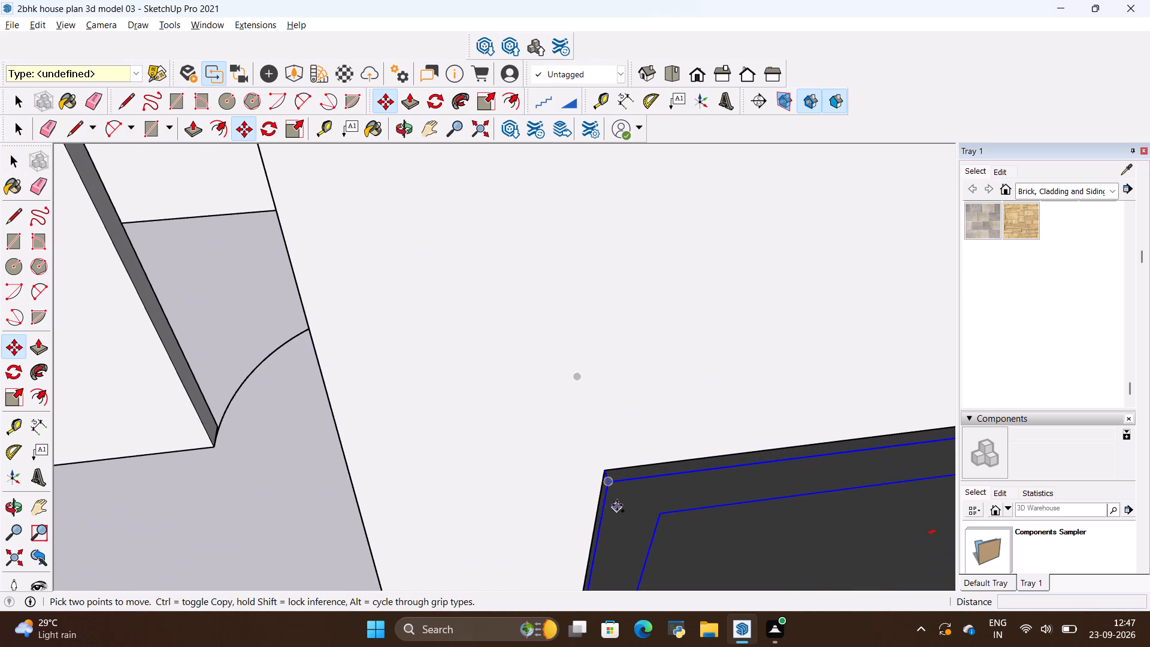
pyautogui.scroll(9, 618, 474)
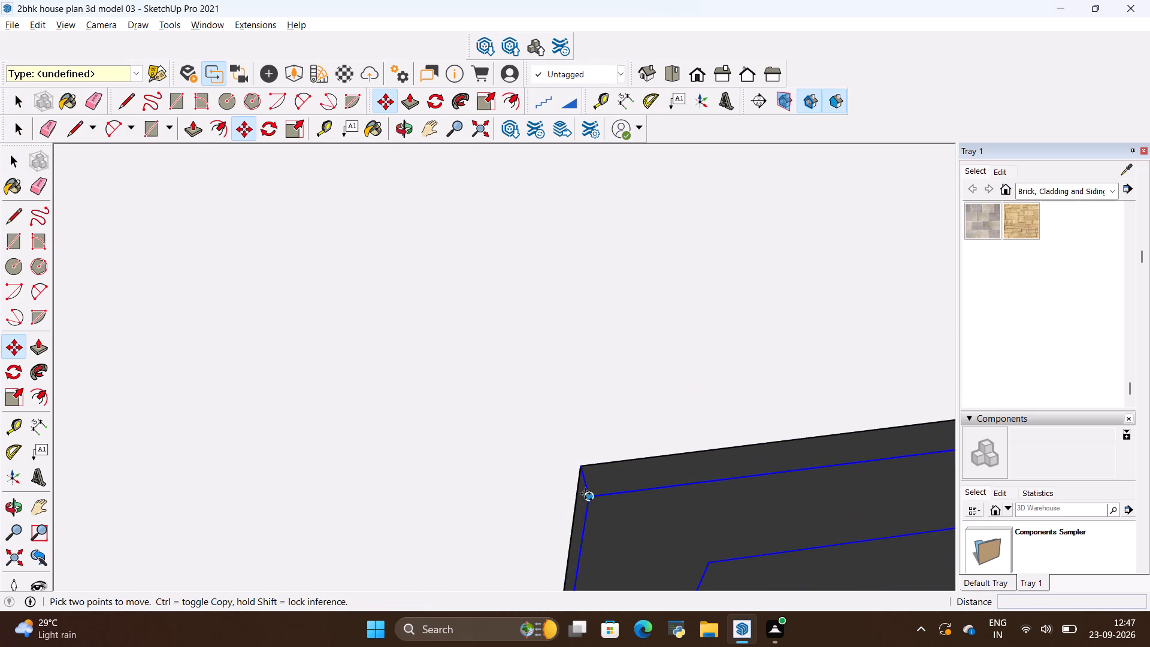
pyautogui.click(585, 494)
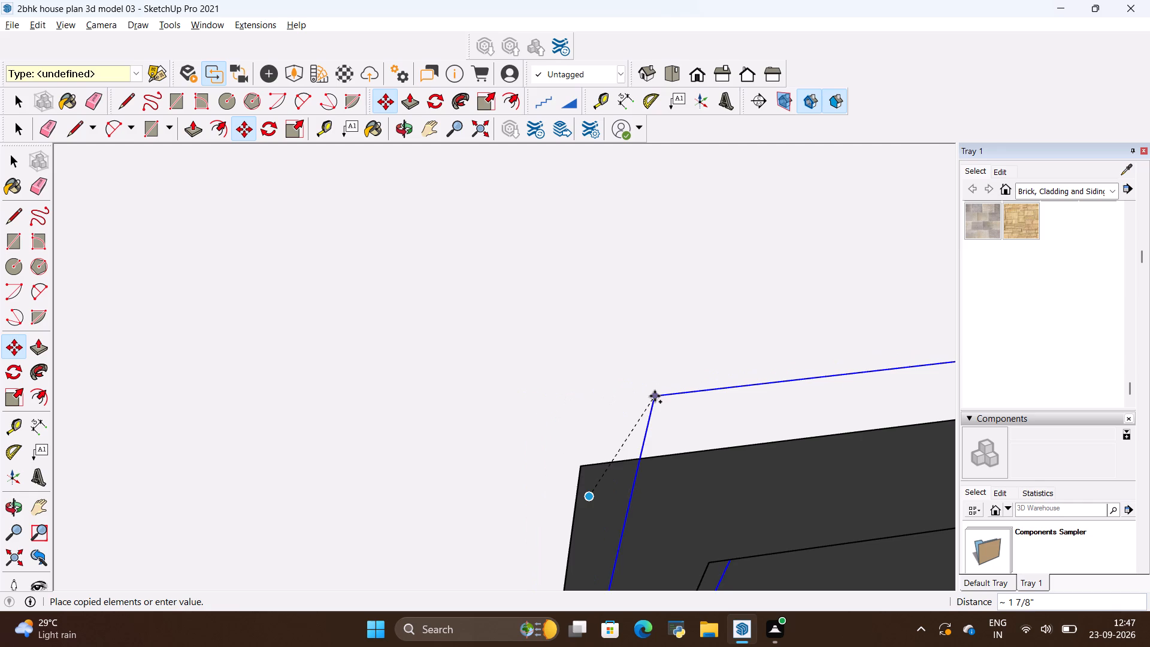
pyautogui.scroll(-3, 664, 385)
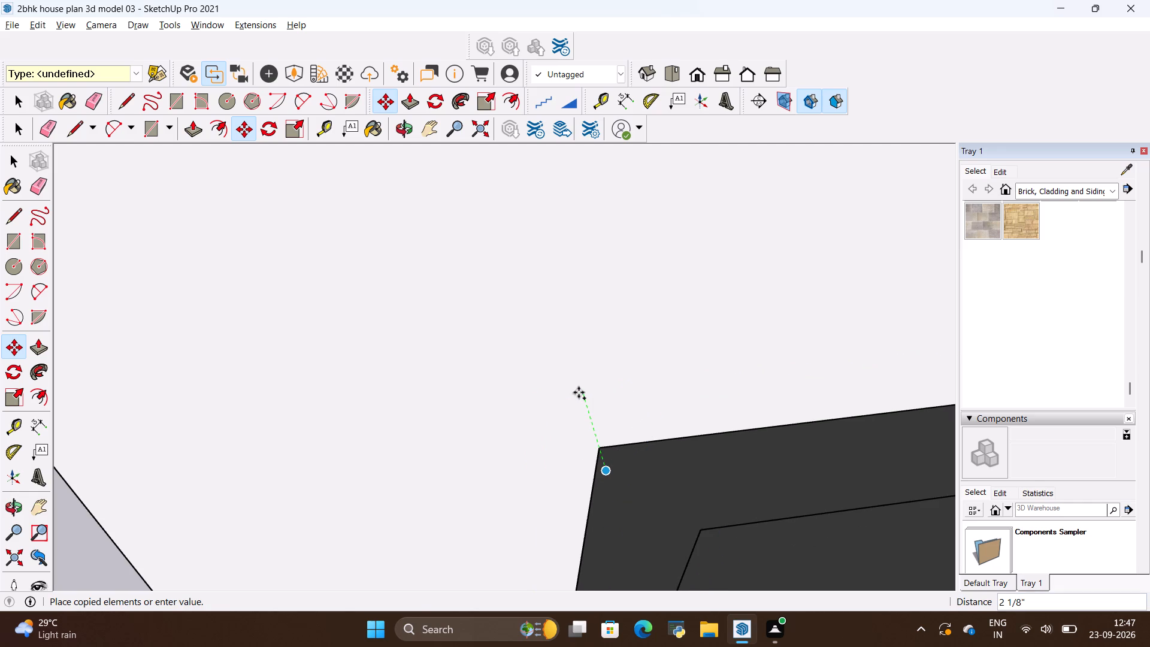
pyautogui.press('Escape')
pyautogui.scroll(13, 592, 437)
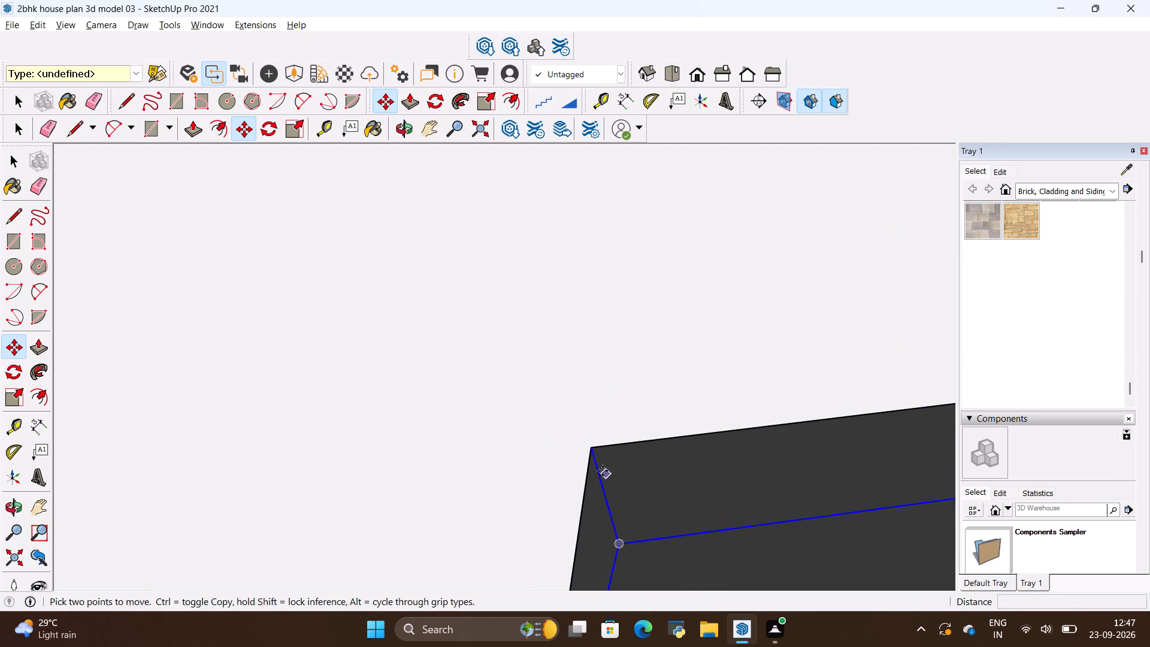
pyautogui.click(590, 453)
pyautogui.scroll(-6, 429, 375)
pyautogui.scroll(-5, 405, 308)
pyautogui.moveTo(405, 308); pyautogui.dragTo(624, 394, button='middle')
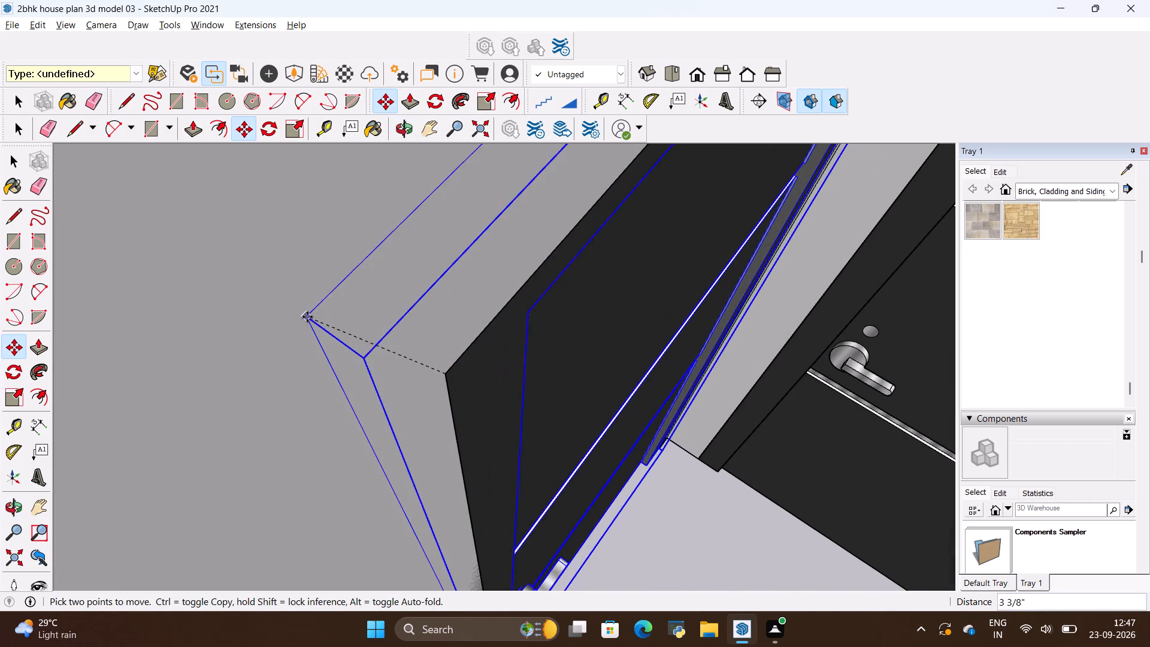
pyautogui.scroll(-6, 301, 309)
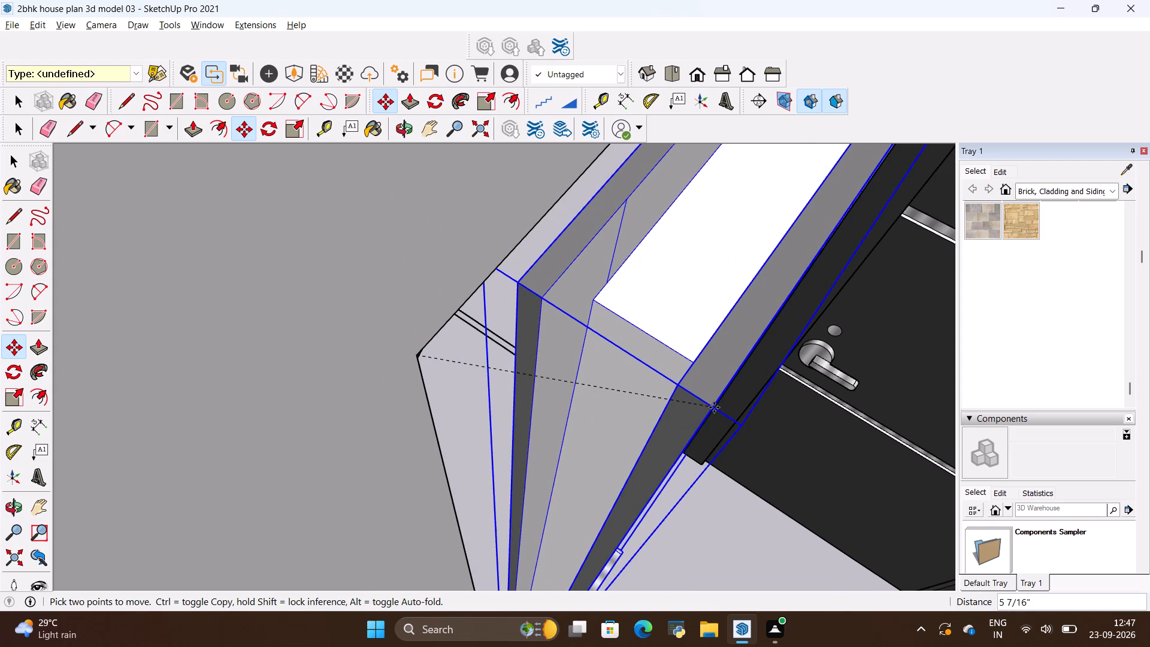
pyautogui.scroll(-6, 198, 309)
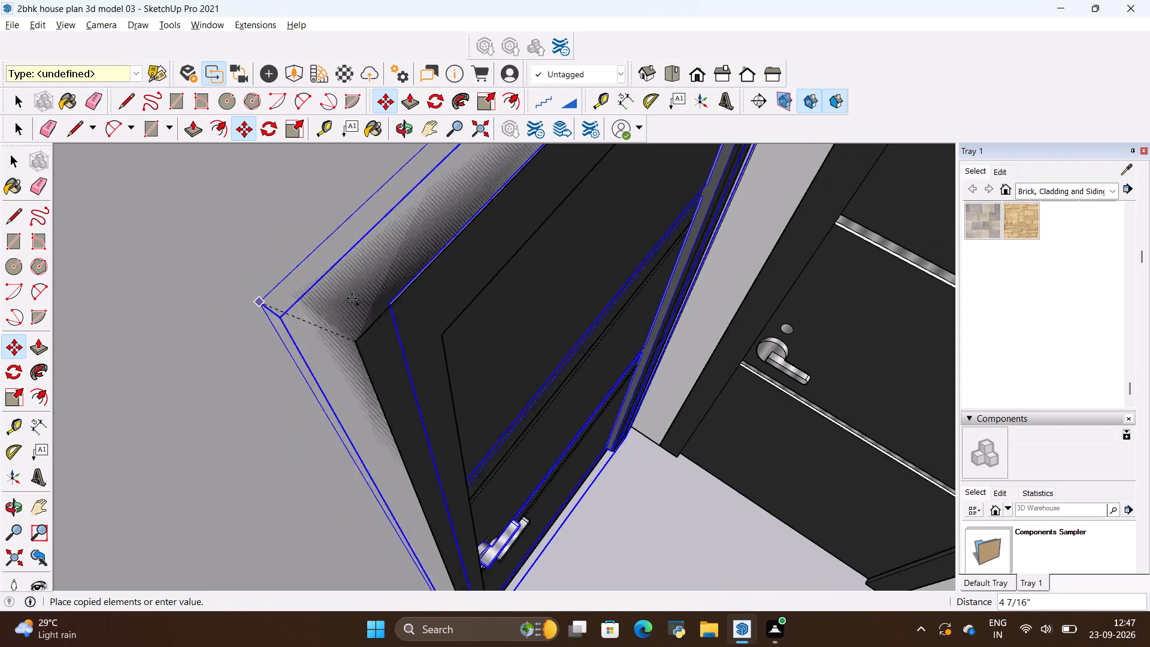
pyautogui.scroll(-6, 557, 315)
pyautogui.scroll(-9, 709, 340)
pyautogui.scroll(5, 149, 304)
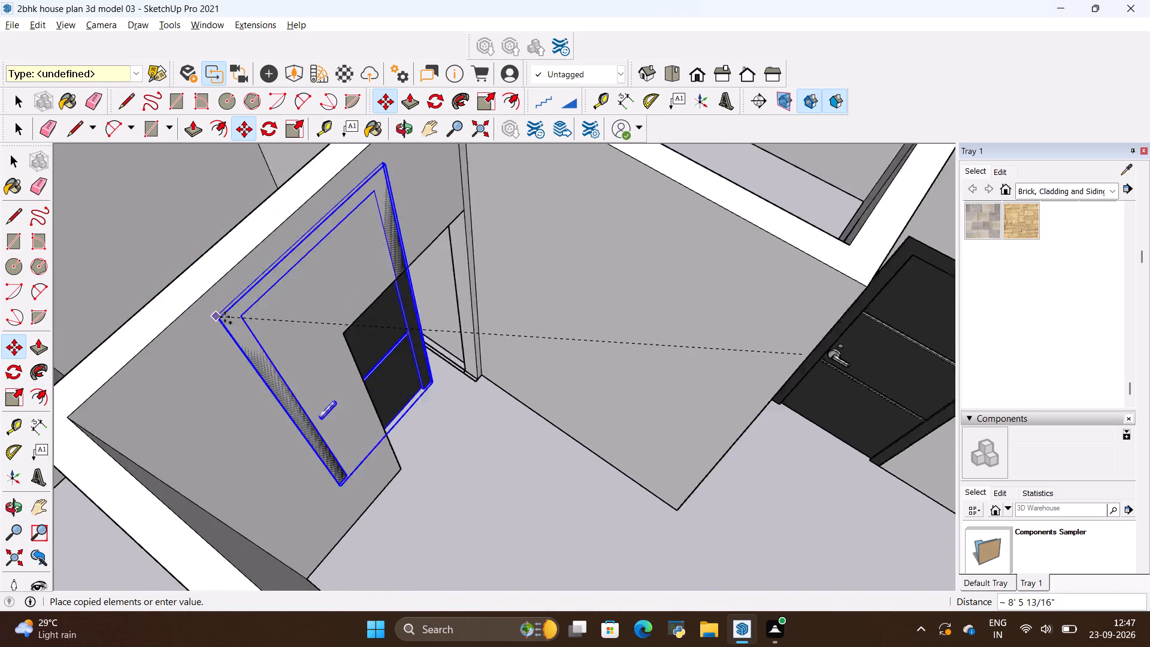
pyautogui.scroll(9, 355, 365)
pyautogui.scroll(3, 382, 318)
pyautogui.scroll(-2, 387, 318)
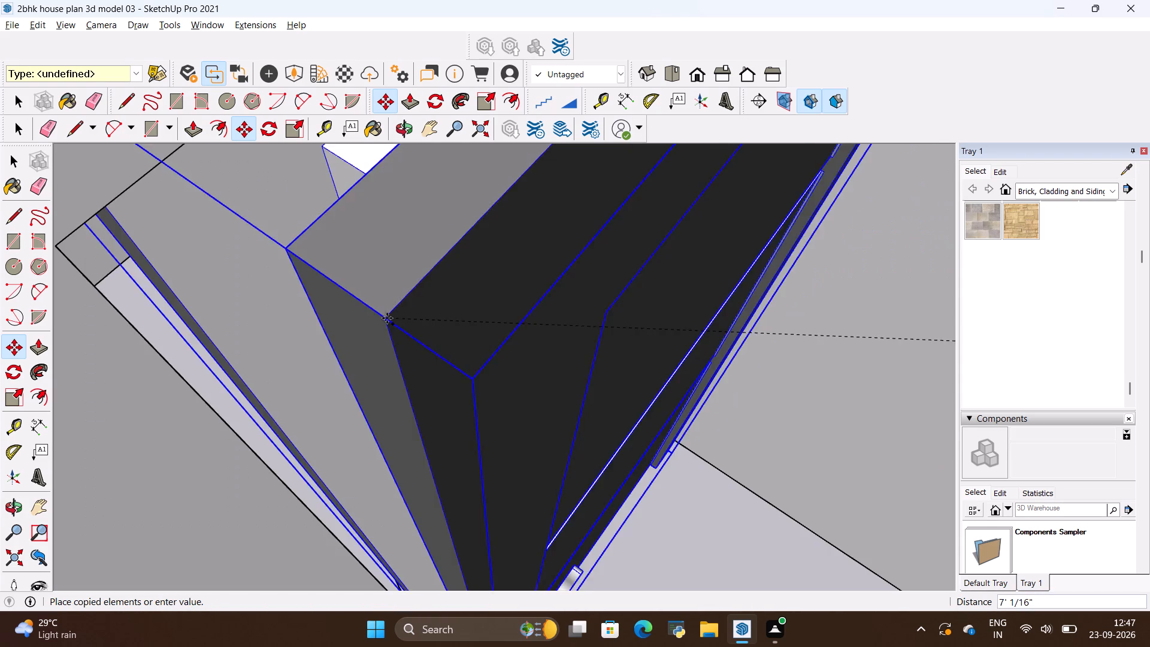
pyautogui.scroll(-2, 228, 289)
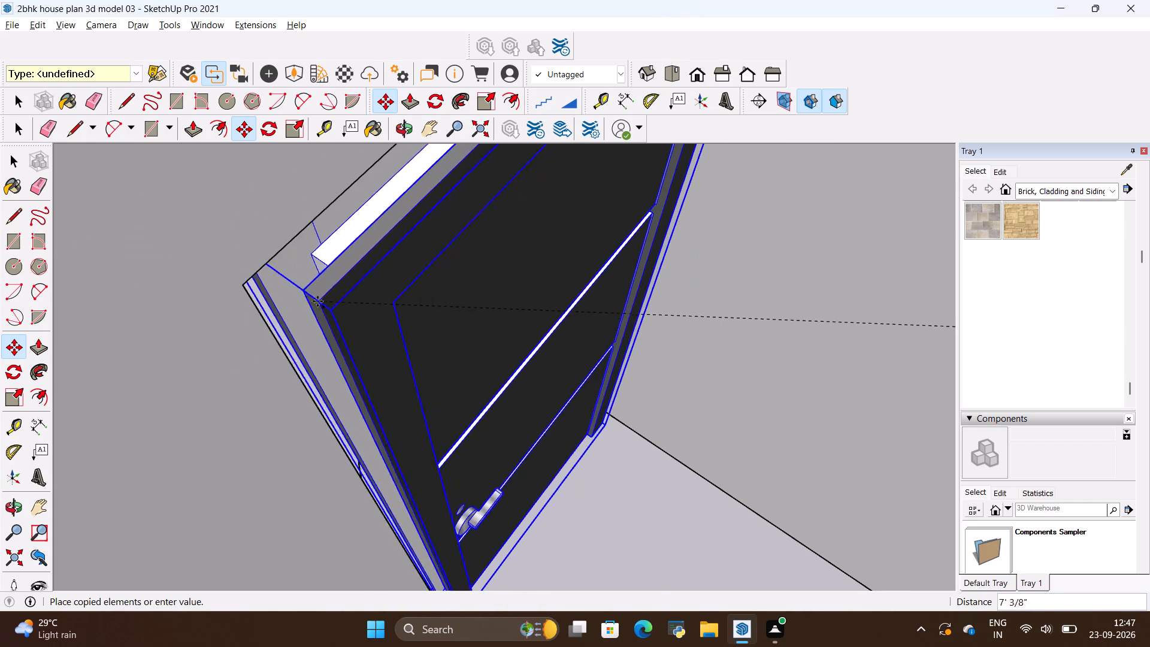
pyautogui.click(238, 286)
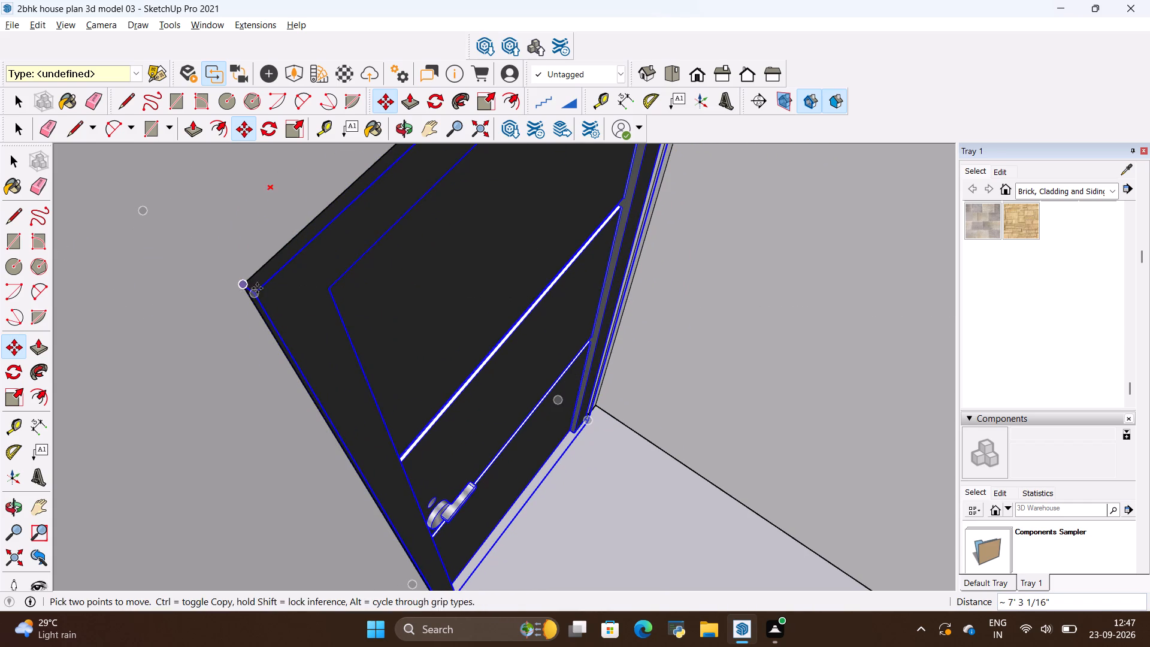
pyautogui.moveTo(253, 343); pyautogui.dragTo(623, 319, button='middle')
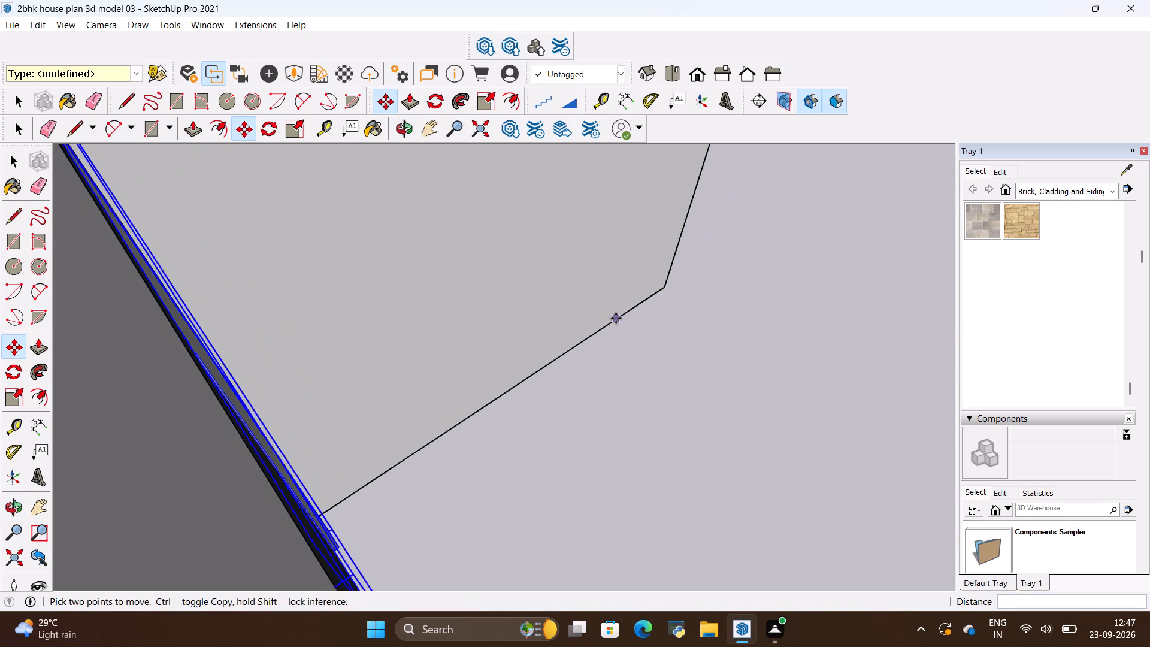
pyautogui.press('space')
pyautogui.click(582, 386)
# Examine the copied door in the narrow room's opening and review the whole house from several angles.
pyautogui.scroll(-6, 582, 386)
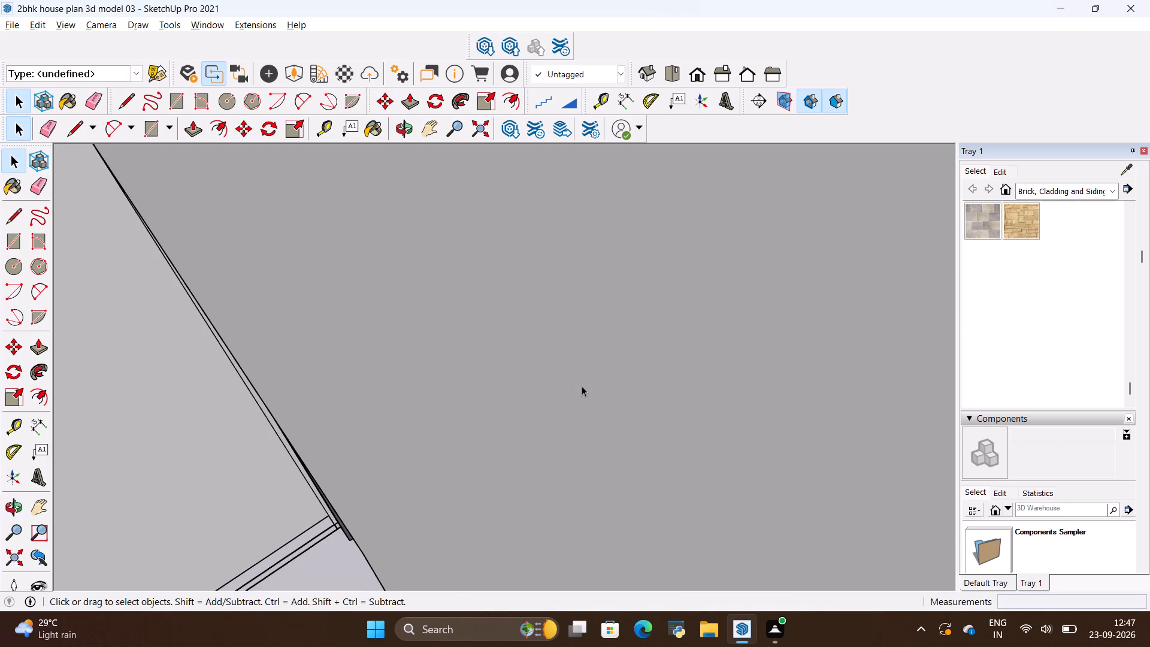
pyautogui.scroll(-11, 582, 386)
pyautogui.scroll(-15, 582, 386)
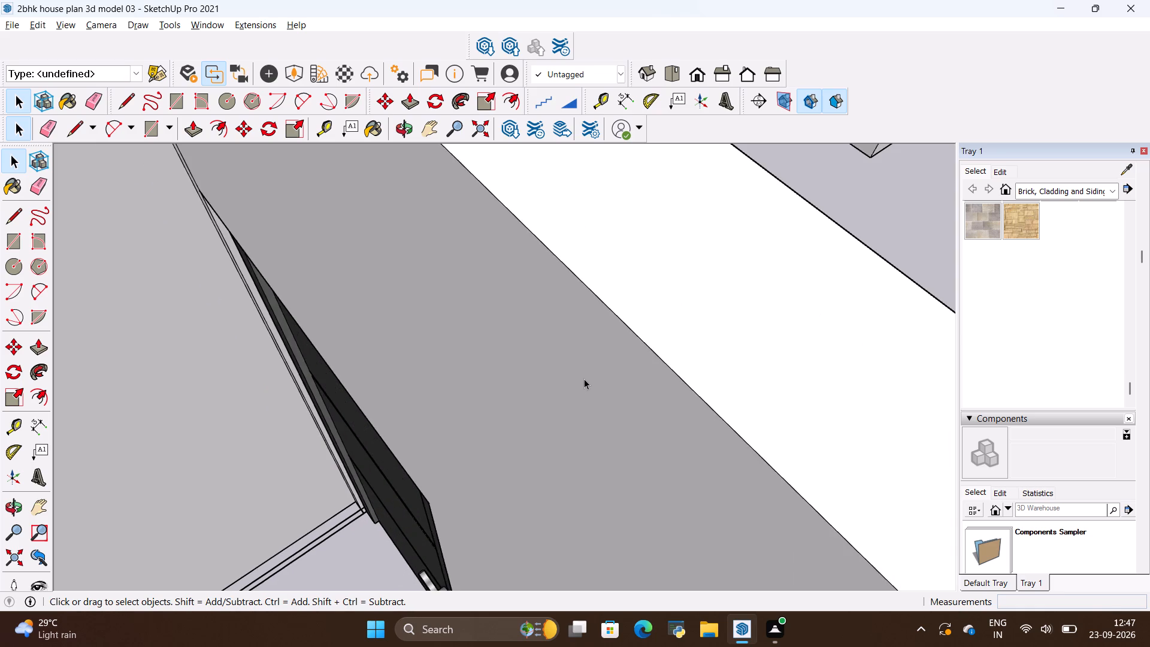
pyautogui.scroll(-14, 585, 377)
pyautogui.moveTo(607, 367); pyautogui.dragTo(377, 377, button='middle')
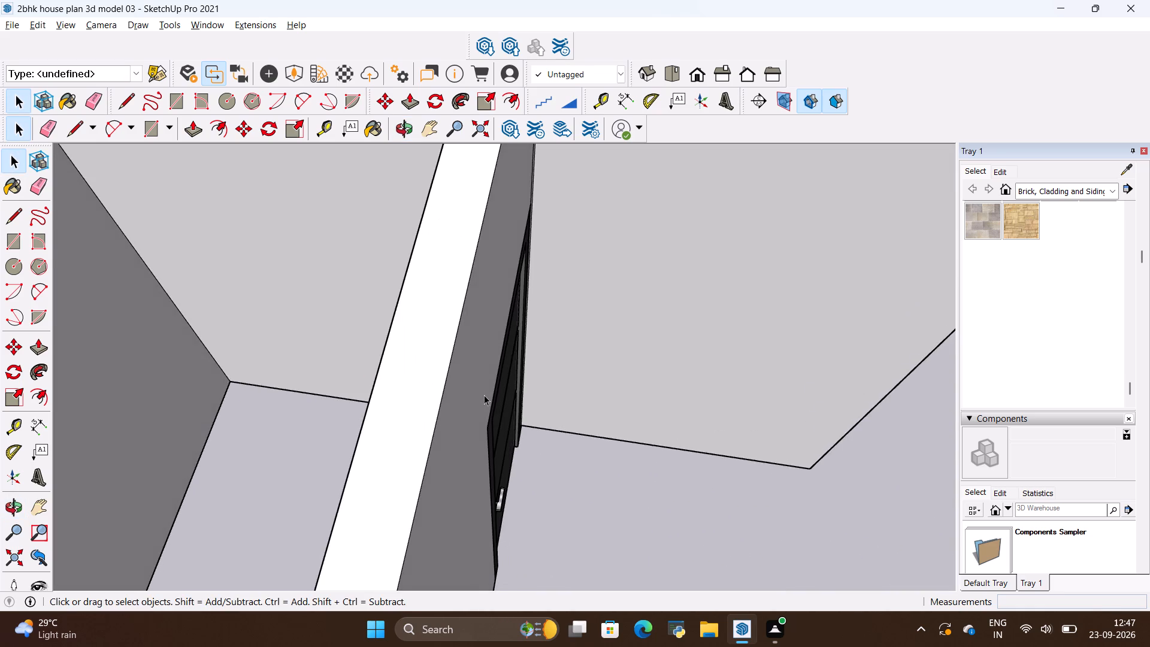
pyautogui.scroll(20, 485, 392)
pyautogui.scroll(3, 485, 392)
pyautogui.scroll(7, 495, 474)
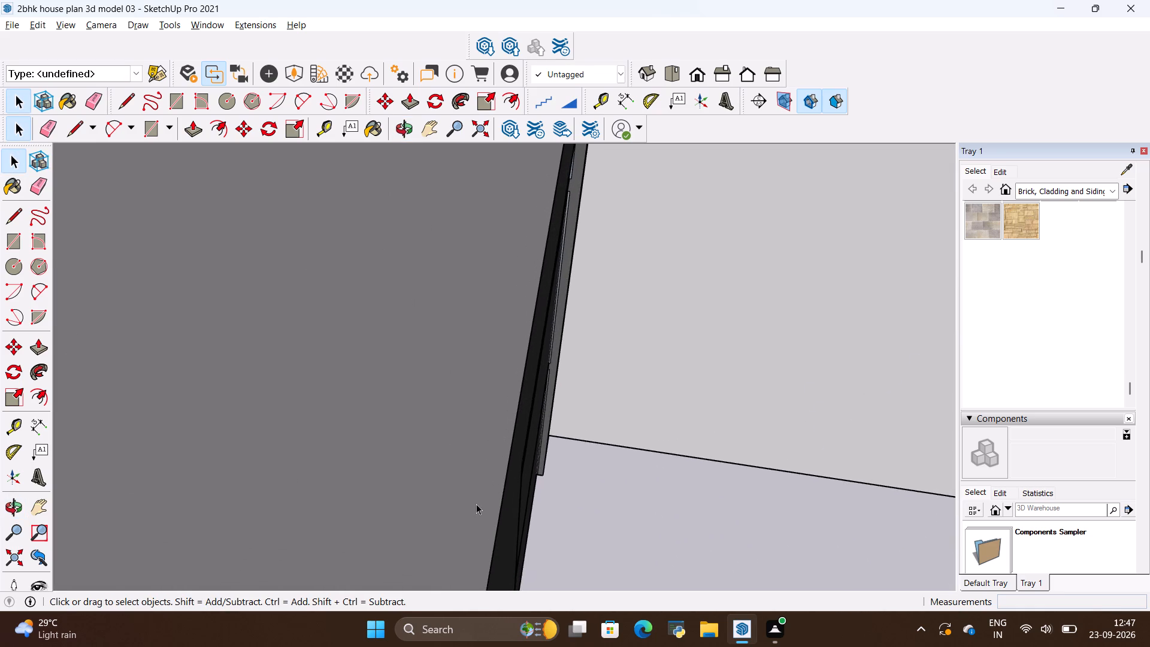
pyautogui.scroll(14, 476, 504)
pyautogui.scroll(-20, 495, 452)
pyautogui.scroll(-9, 495, 452)
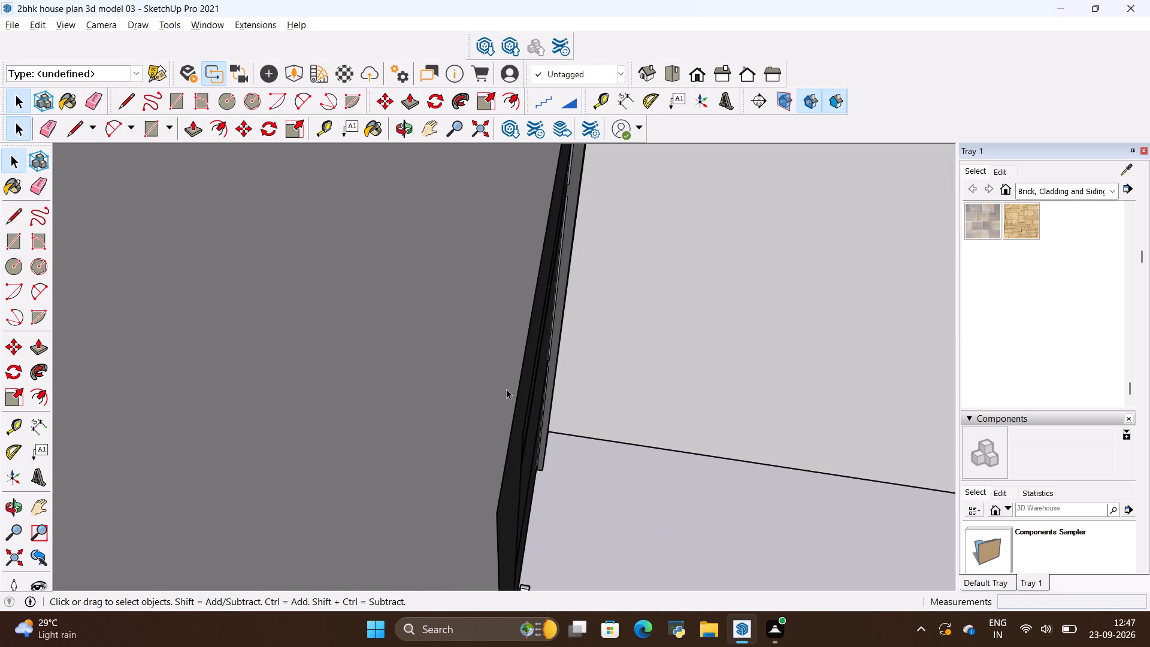
pyautogui.scroll(-3, 506, 389)
pyautogui.scroll(-20, 515, 369)
pyautogui.scroll(-20, 515, 369)
pyautogui.scroll(-3, 515, 369)
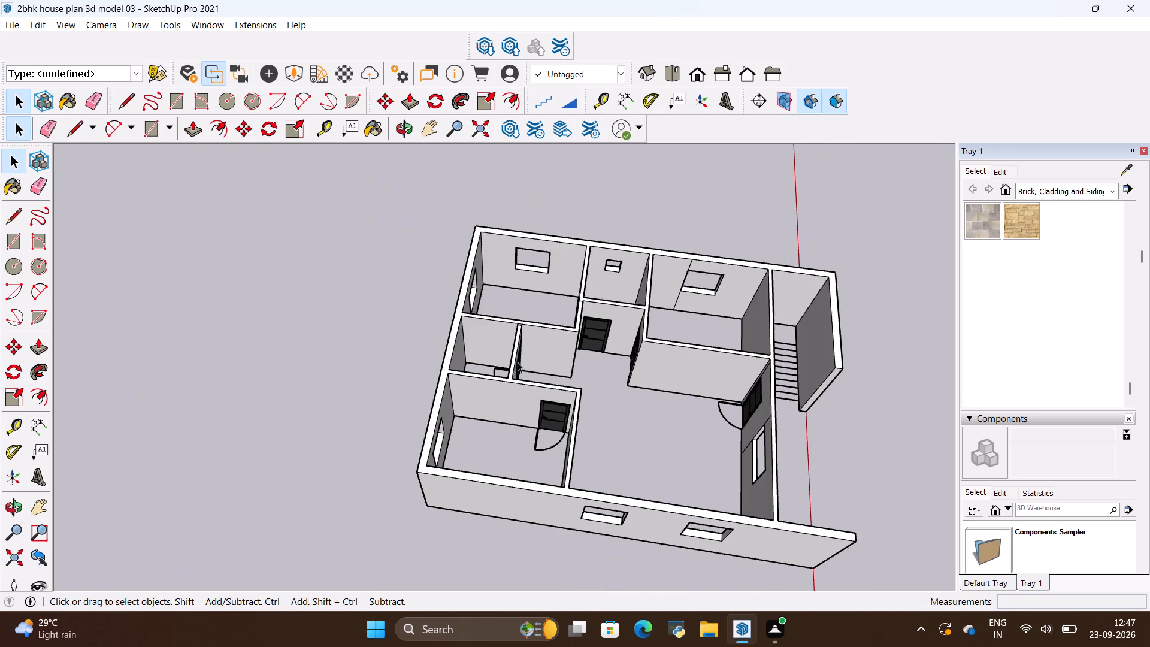
pyautogui.scroll(-4, 517, 362)
pyautogui.moveTo(656, 443); pyautogui.dragTo(338, 382, button='middle')
pyautogui.scroll(1, 347, 379)
pyautogui.scroll(4, 520, 462)
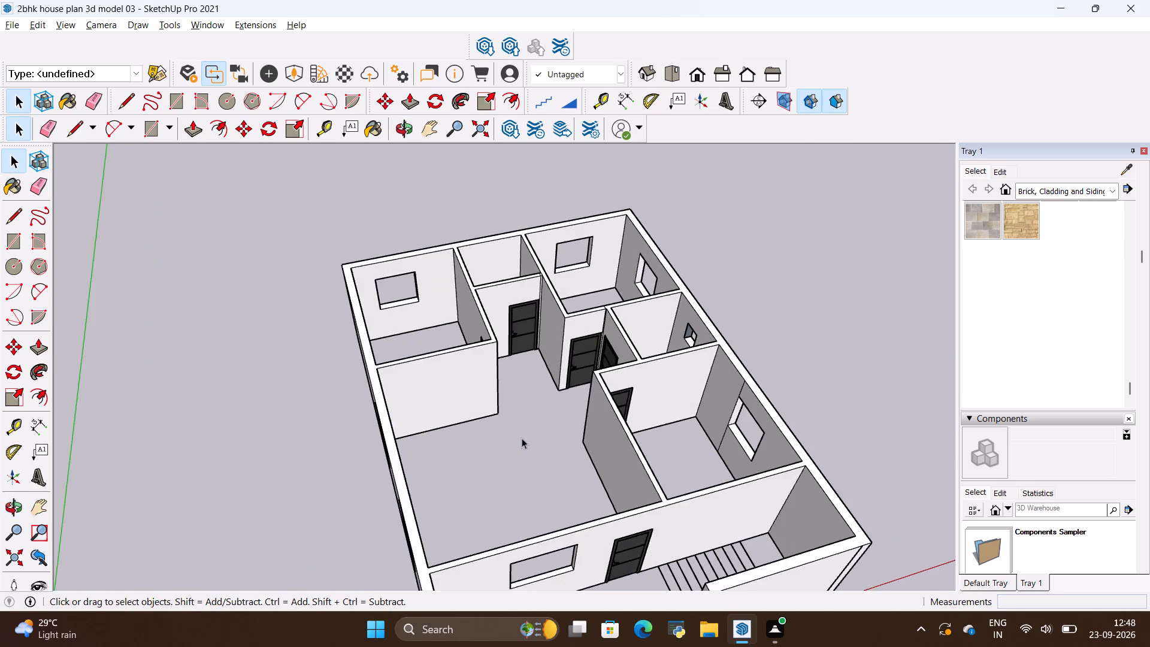
pyautogui.scroll(7, 522, 438)
pyautogui.scroll(-12, 556, 431)
pyautogui.scroll(3, 576, 513)
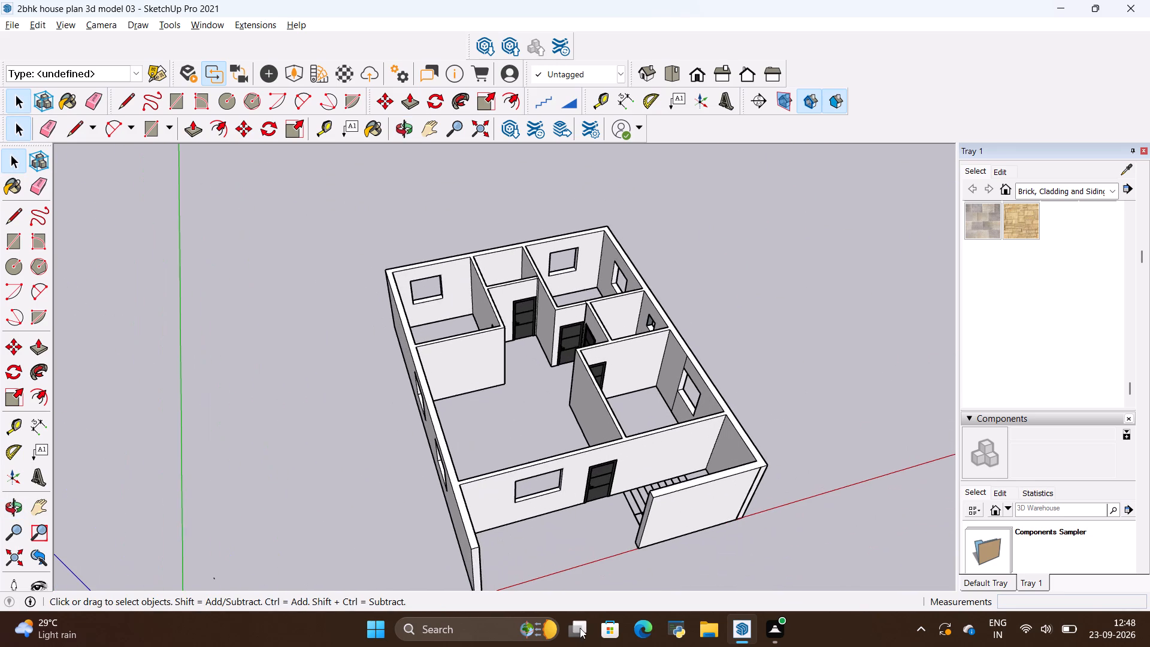
pyautogui.scroll(3, 580, 628)
pyautogui.scroll(9, 589, 565)
pyautogui.scroll(-12, 567, 498)
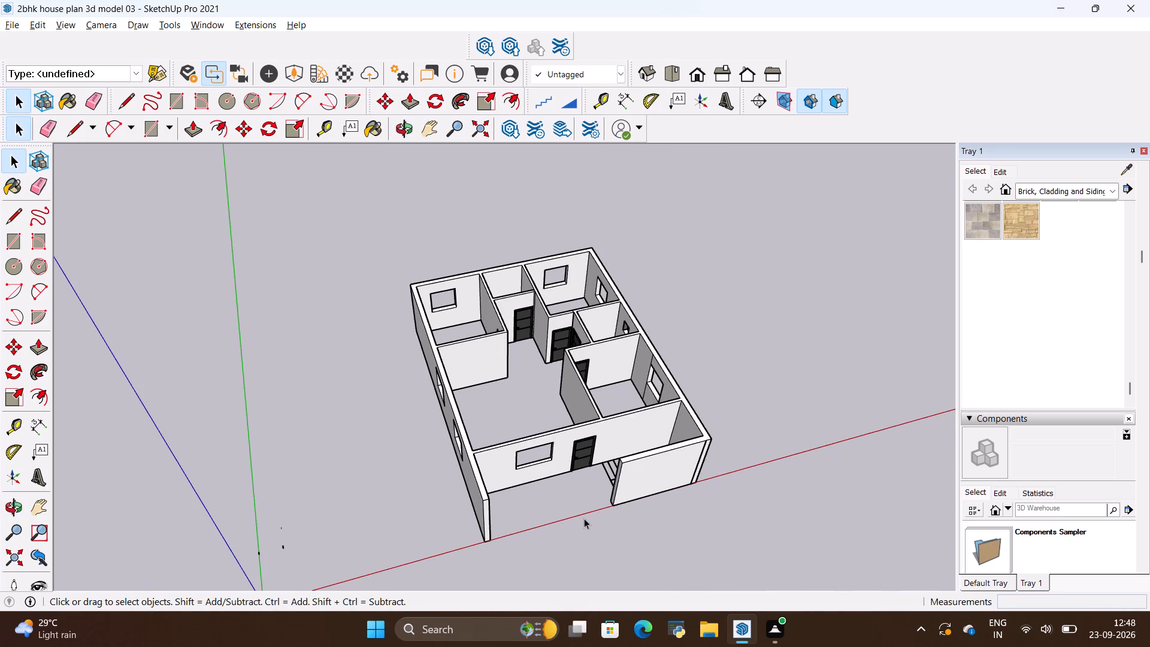
pyautogui.moveTo(584, 518); pyautogui.dragTo(477, 489, button='middle')
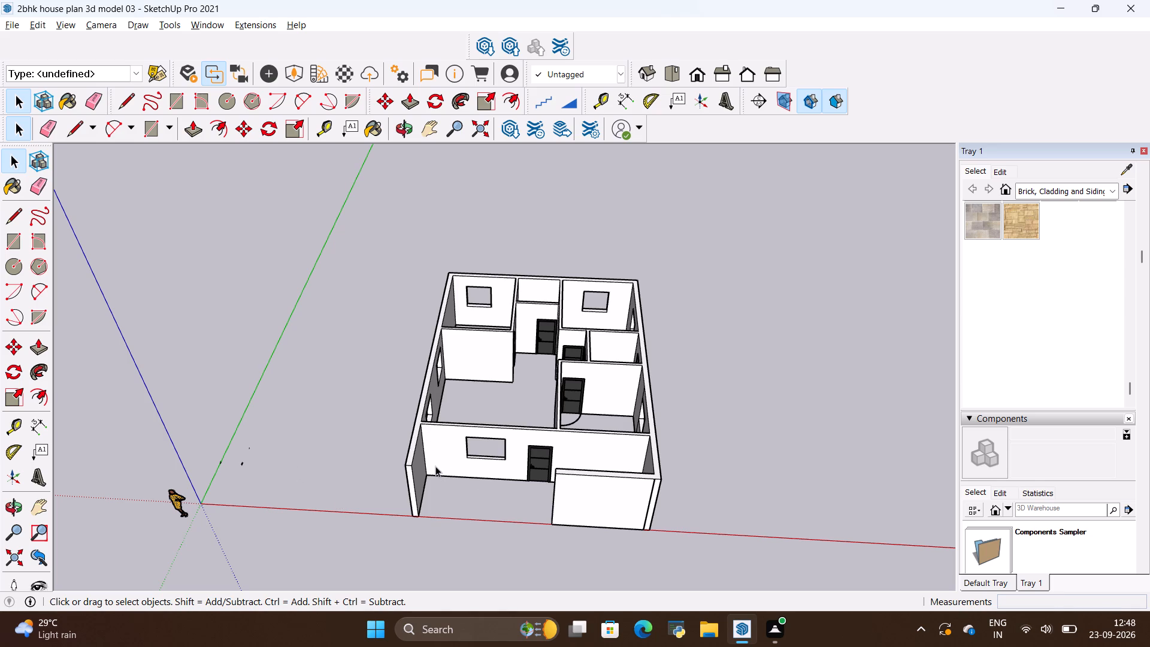
# Import the Janela window component from Downloads and place it on open ground beside the house's bedroom side.
pyautogui.click(13, 26)
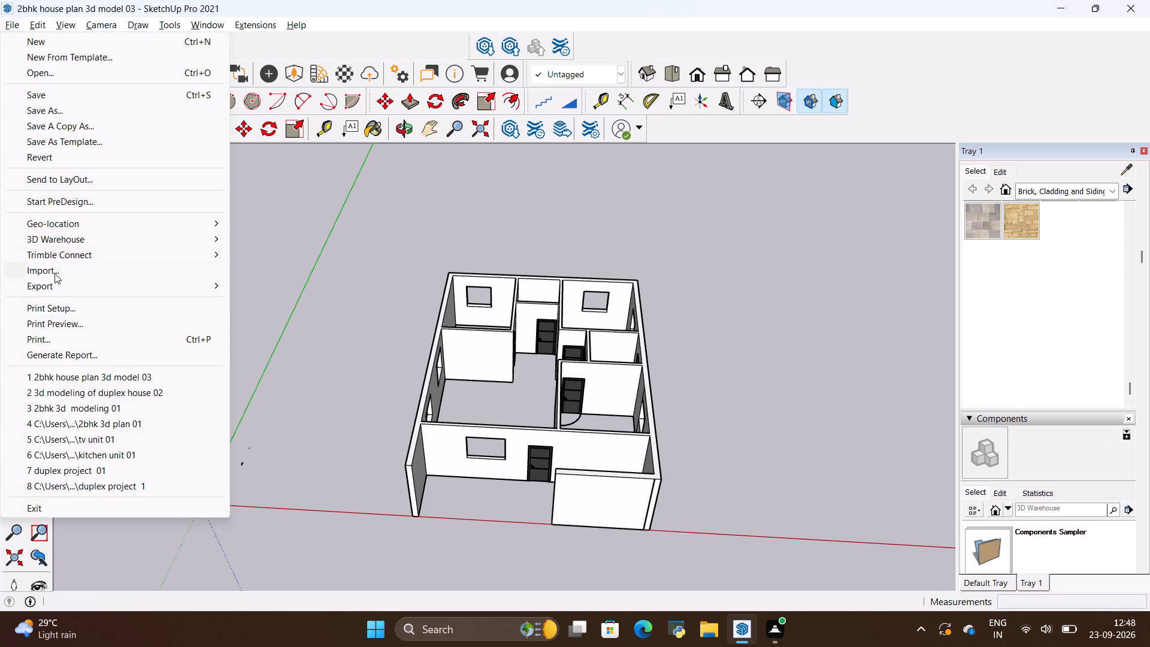
pyautogui.click(52, 275)
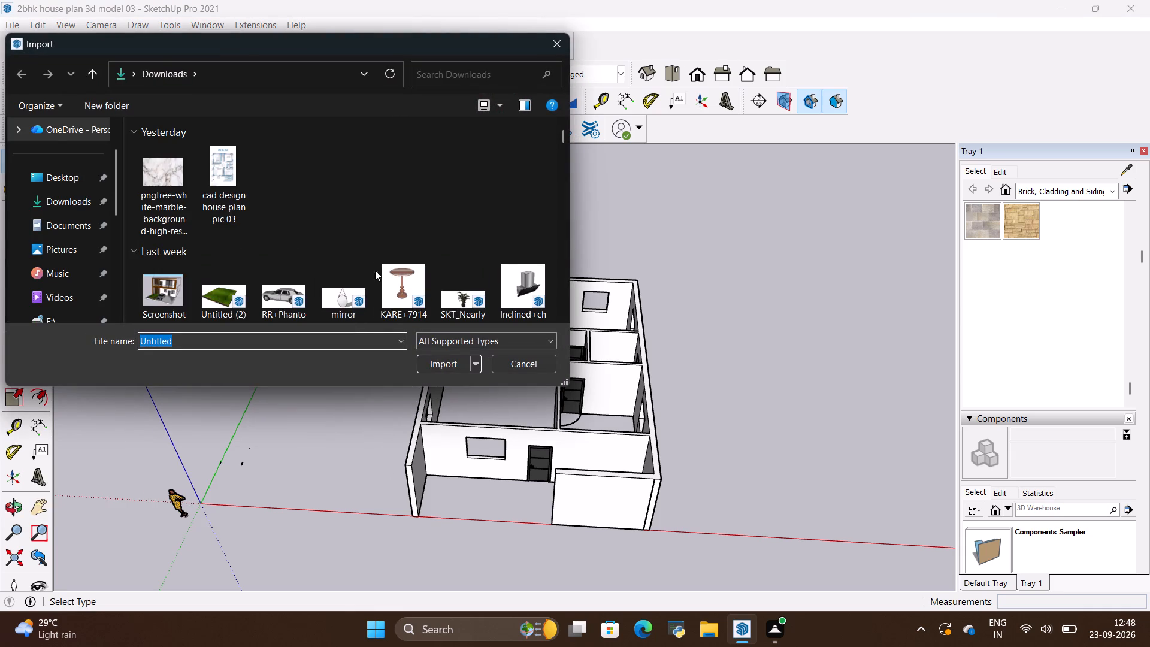
pyautogui.scroll(-5, 377, 263)
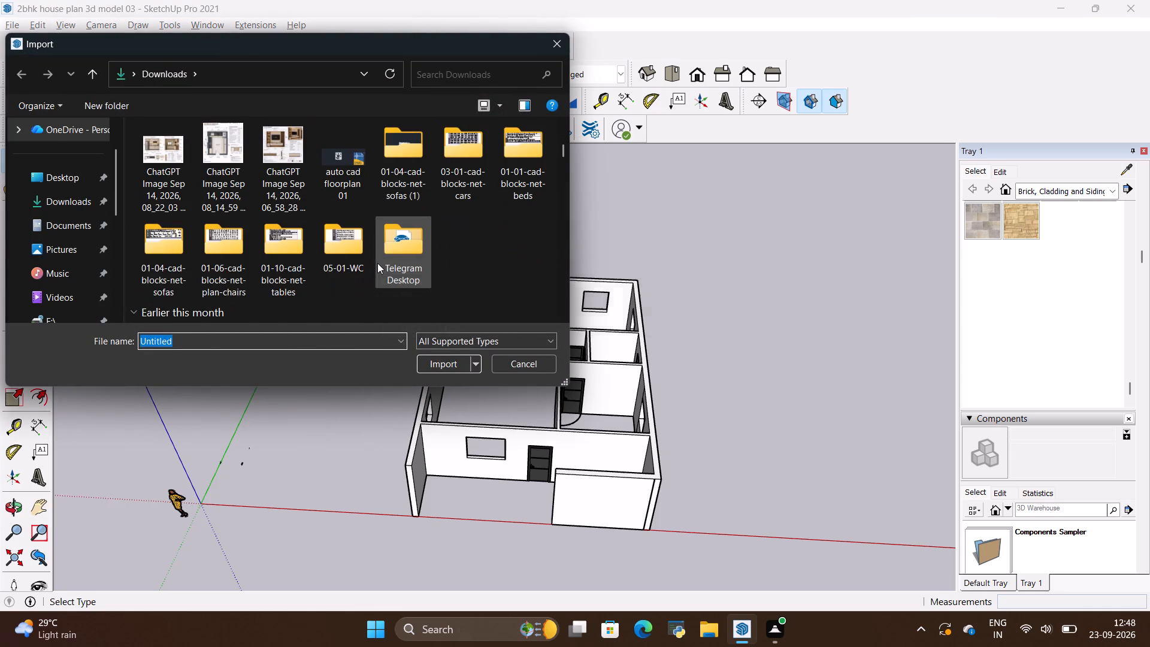
pyautogui.scroll(-1, 379, 257)
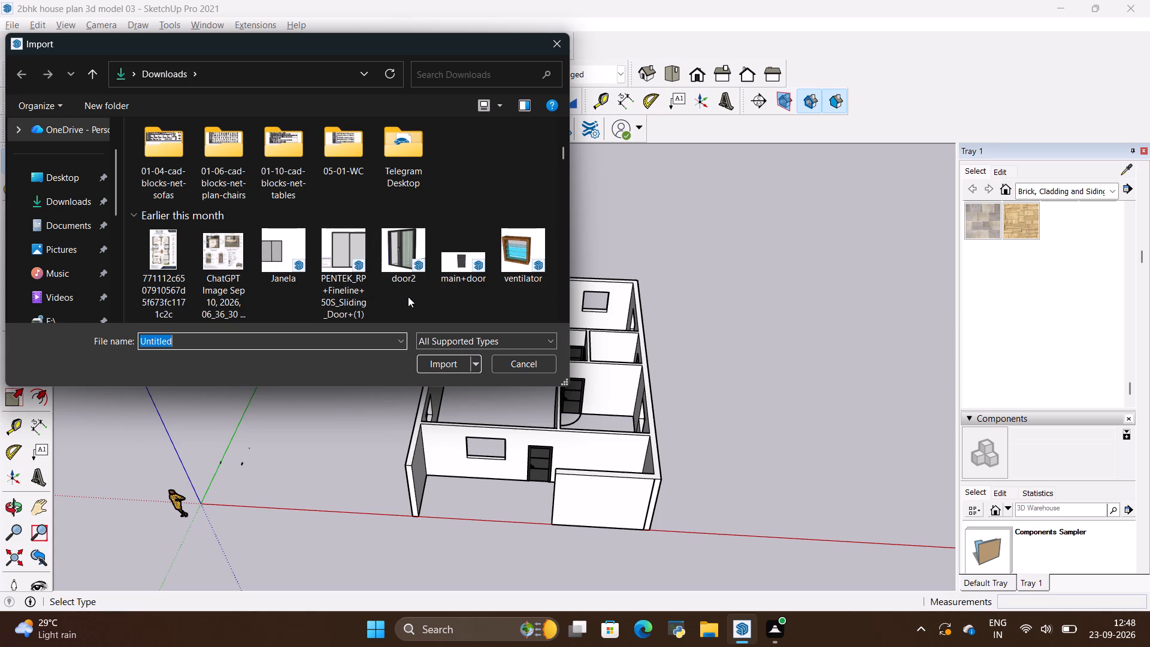
pyautogui.click(282, 250)
pyautogui.click(441, 360)
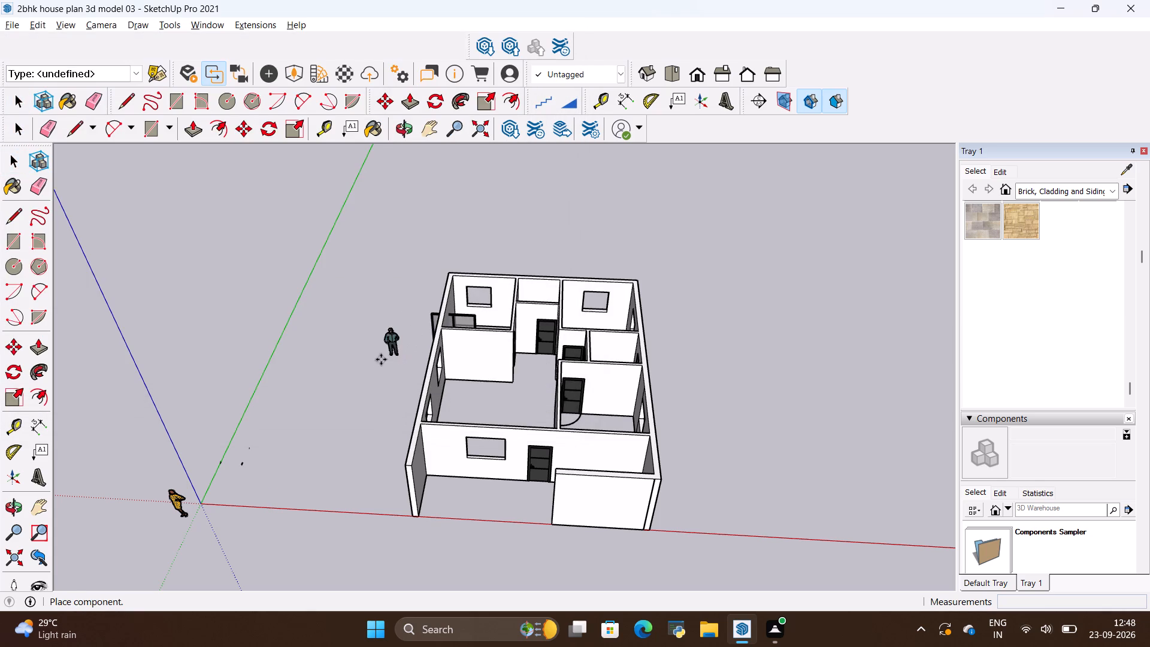
pyautogui.click(314, 353)
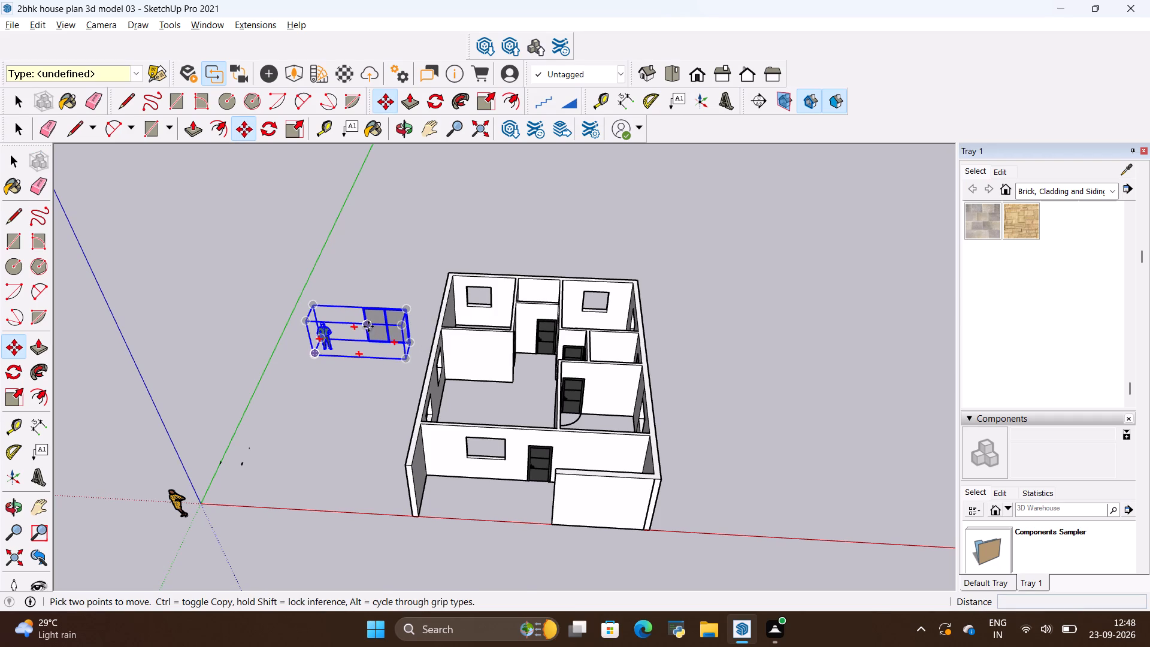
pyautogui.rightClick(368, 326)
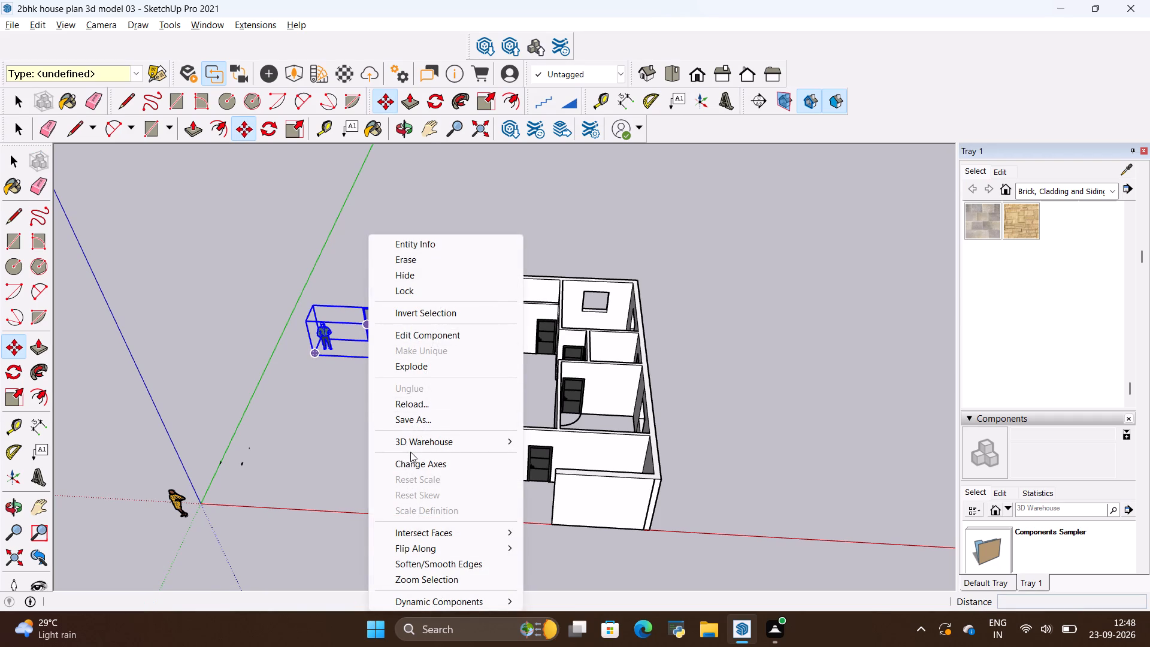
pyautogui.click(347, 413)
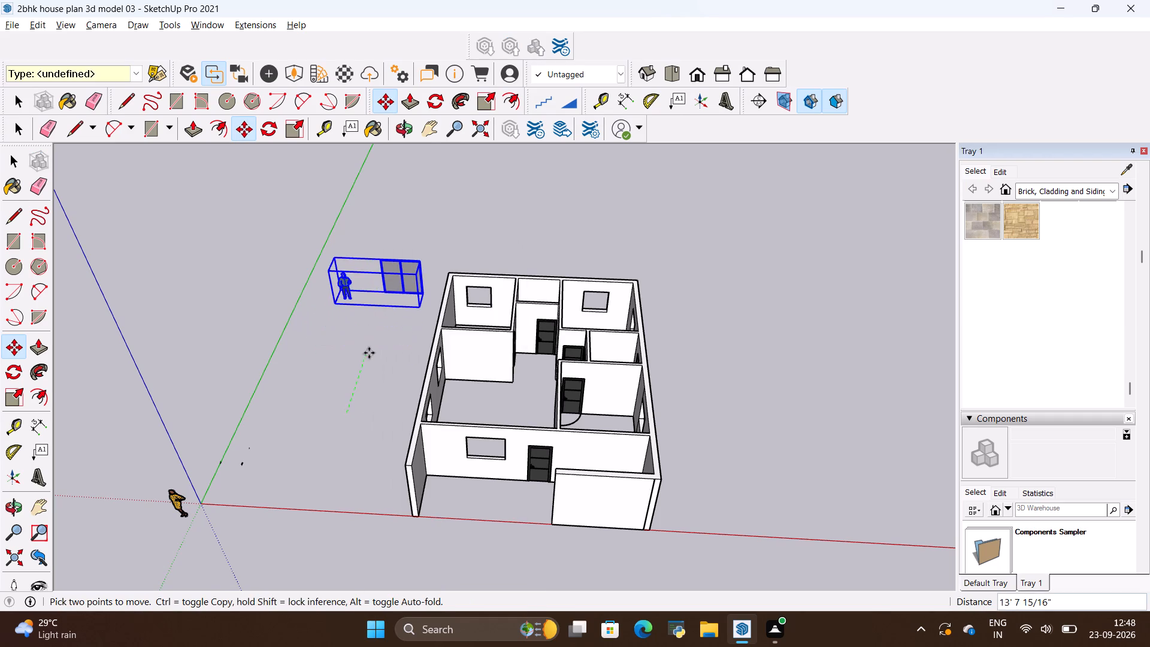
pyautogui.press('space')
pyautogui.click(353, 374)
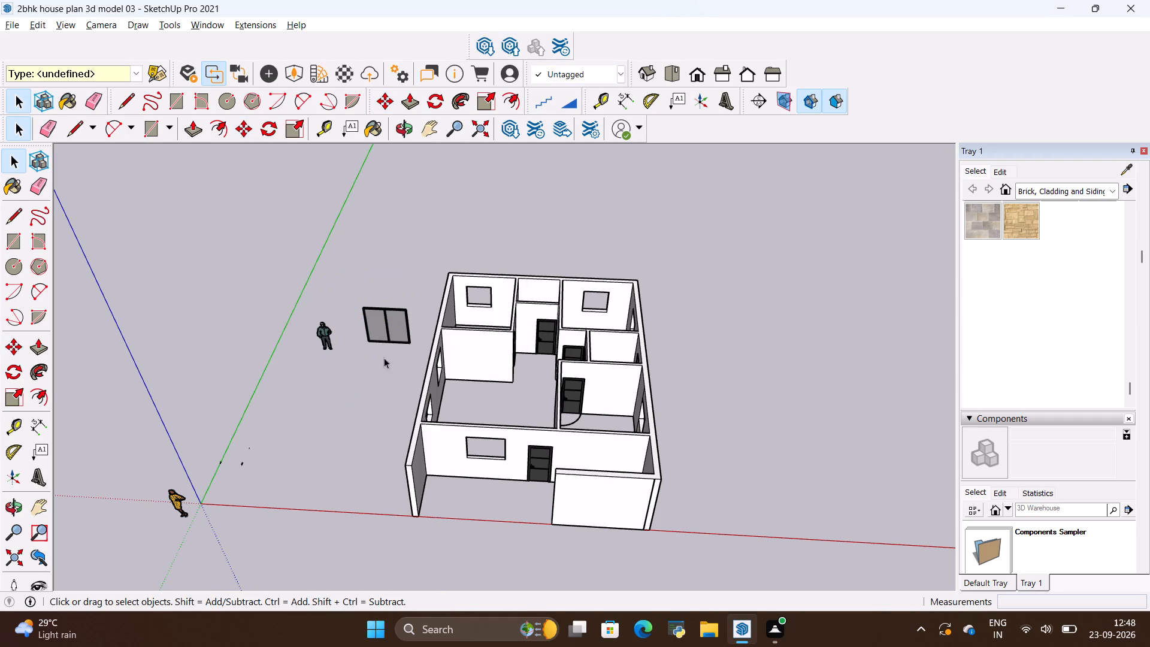
# Explode the imported Janela component beside the house into separate objects.
pyautogui.click(393, 332)
pyautogui.rightClick(391, 332)
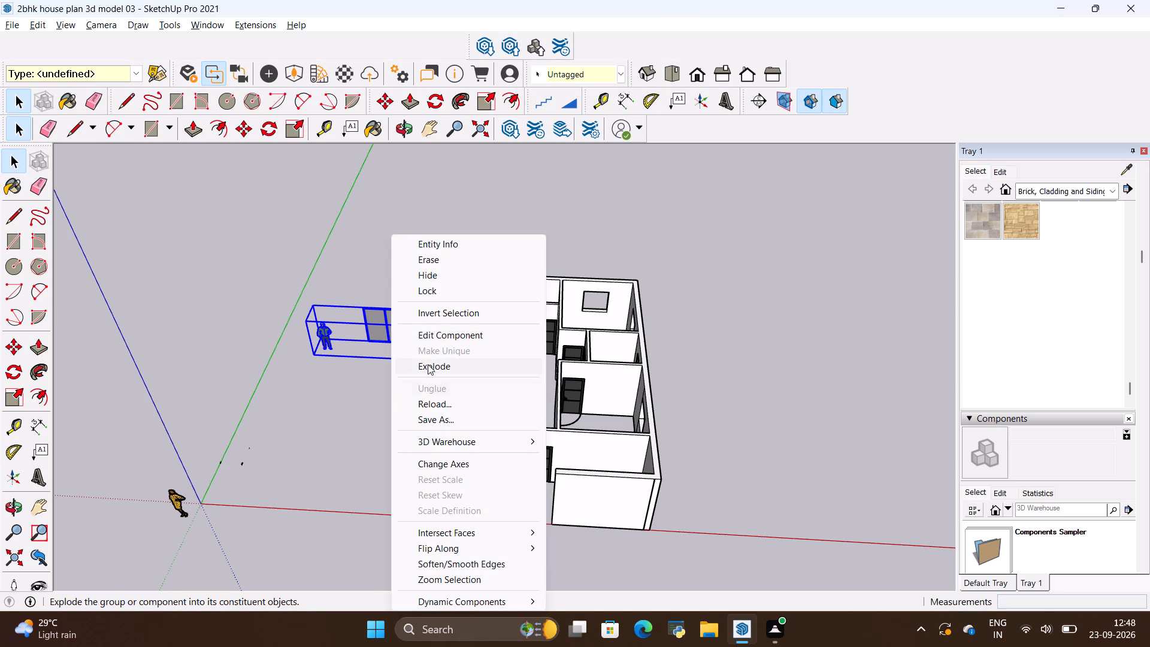
pyautogui.click(426, 362)
pyautogui.scroll(3, 323, 335)
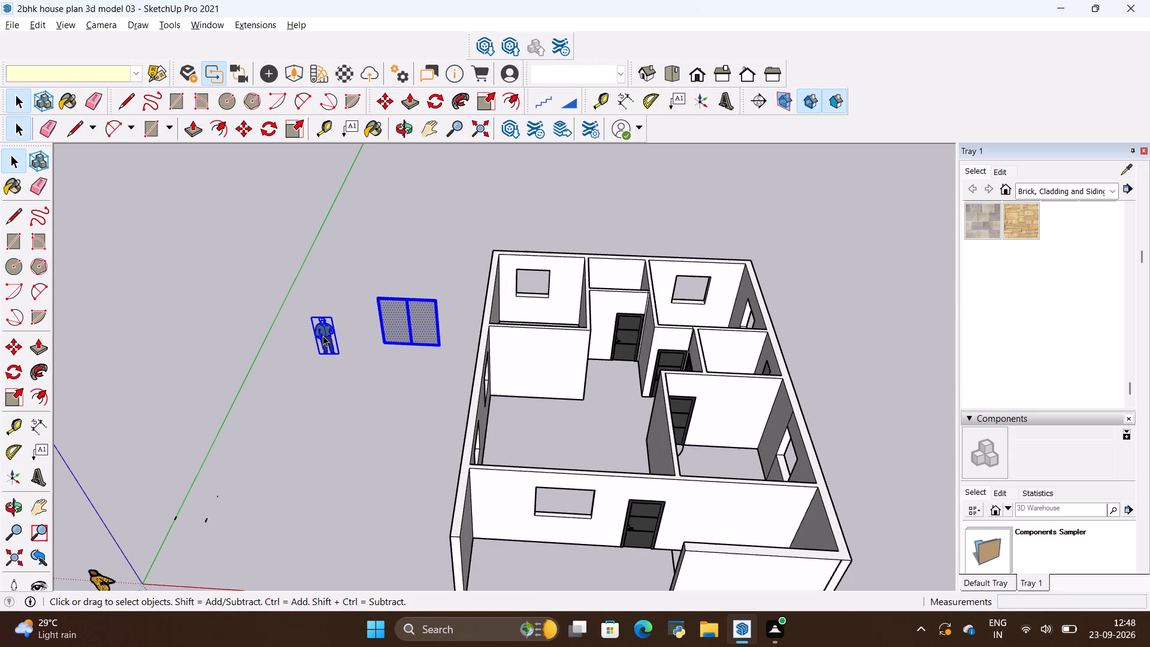
# Erase the human figure that came with the imported window.
pyautogui.press('space')
pyautogui.click(334, 366)
pyautogui.click(325, 344)
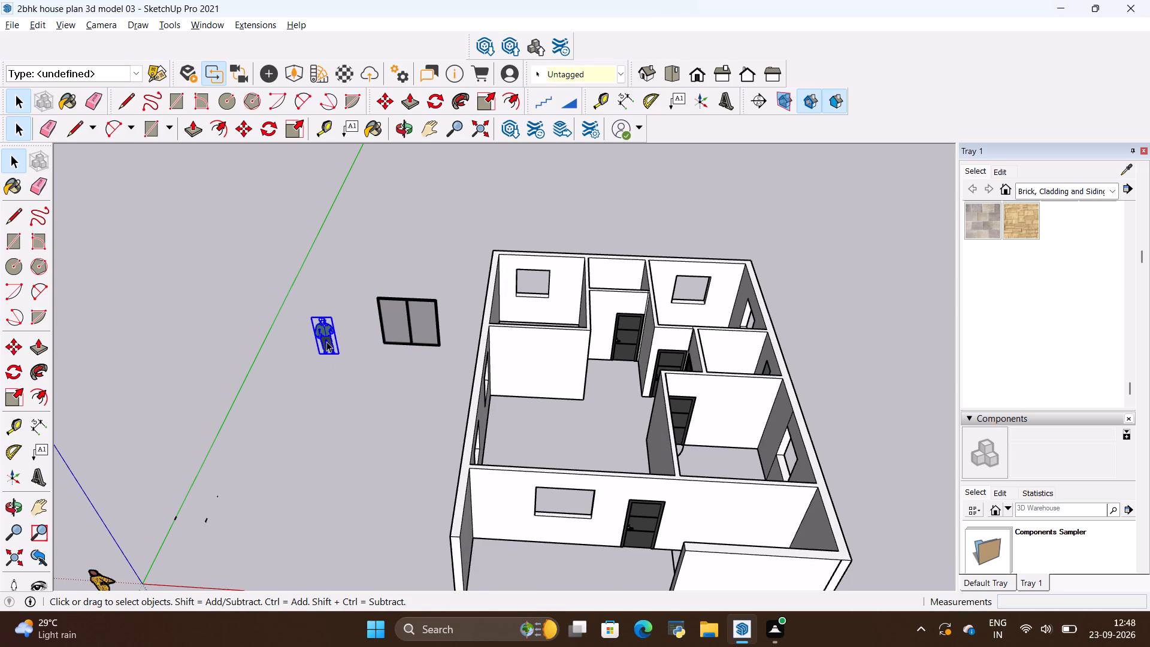
pyautogui.rightClick(326, 341)
pyautogui.click(370, 261)
# Select all connected geometry of the two-pane window and make it a group.
pyautogui.scroll(4, 385, 322)
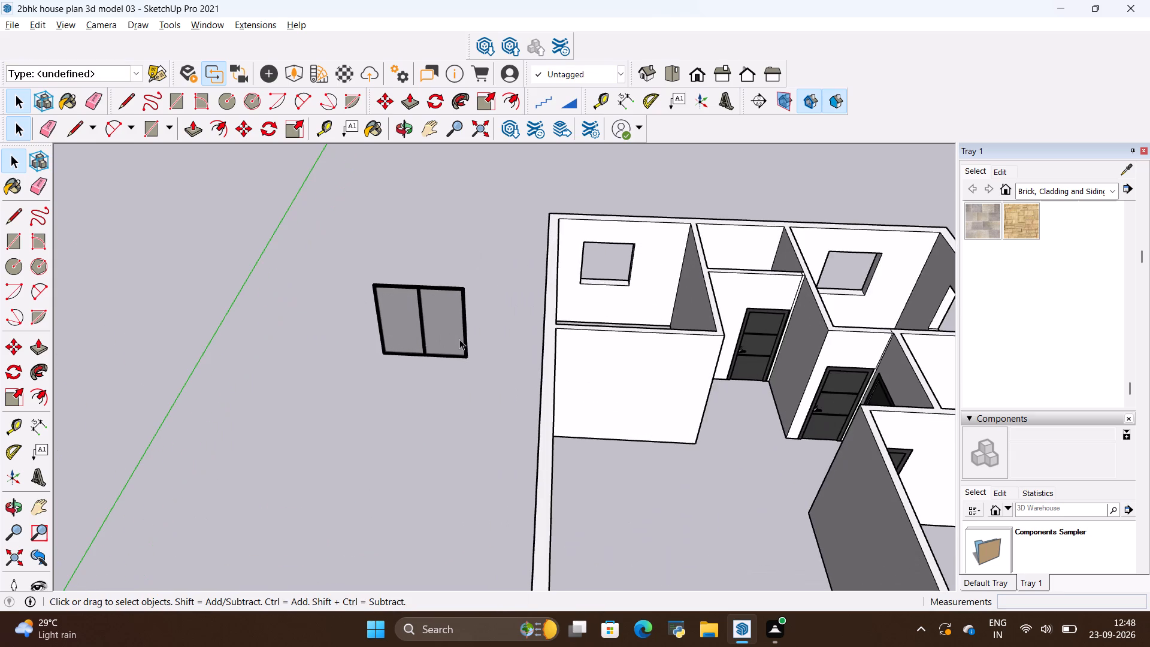
pyautogui.click(458, 337)
pyautogui.click(411, 319)
pyautogui.click(412, 315)
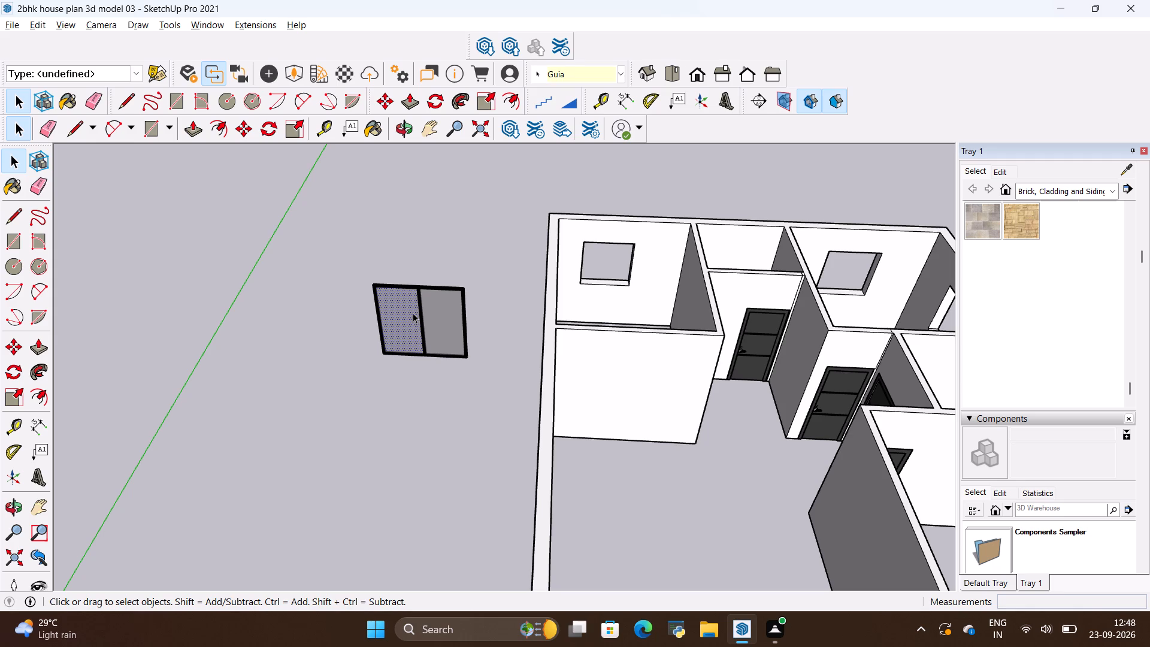
pyautogui.tripleClick(413, 310)
pyautogui.rightClick(413, 310)
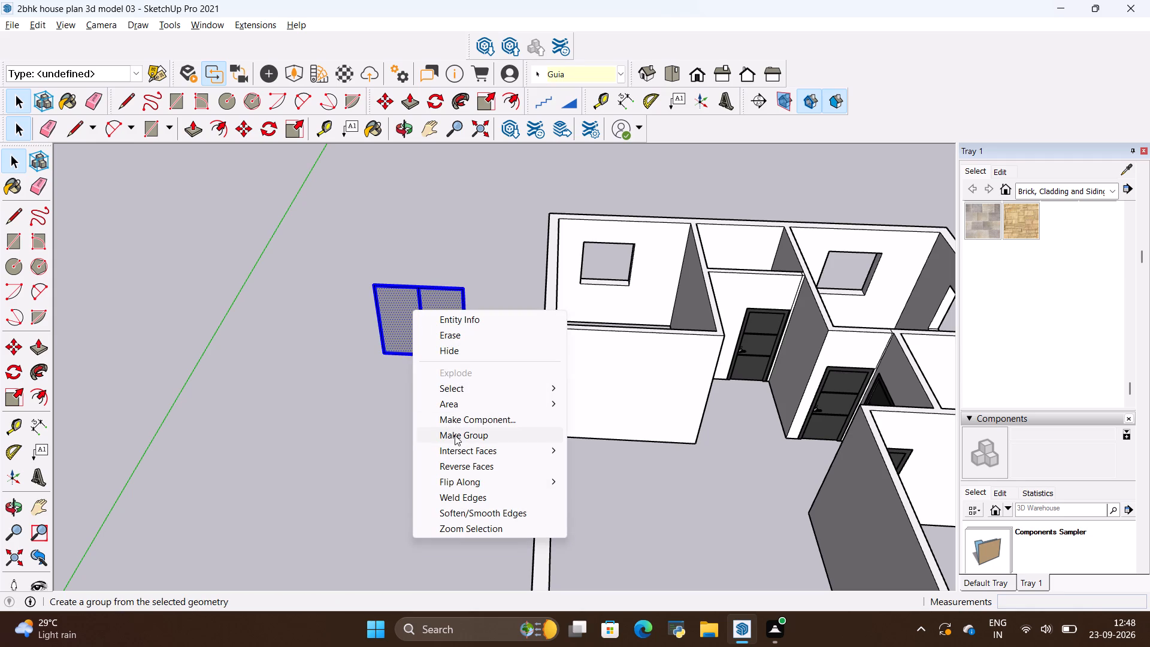
pyautogui.click(455, 435)
pyautogui.click(323, 341)
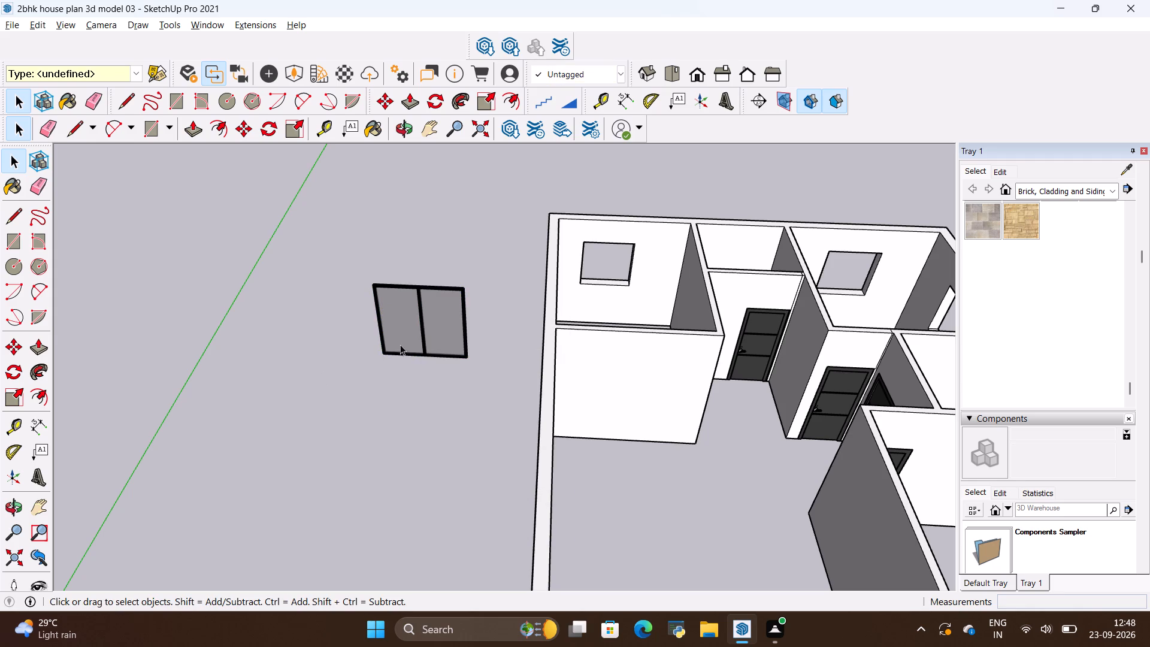
# Scale the window group down from its upper corner along red and blue to about 0.63 by 0.76.
pyautogui.click(405, 338)
pyautogui.scroll(12, 408, 283)
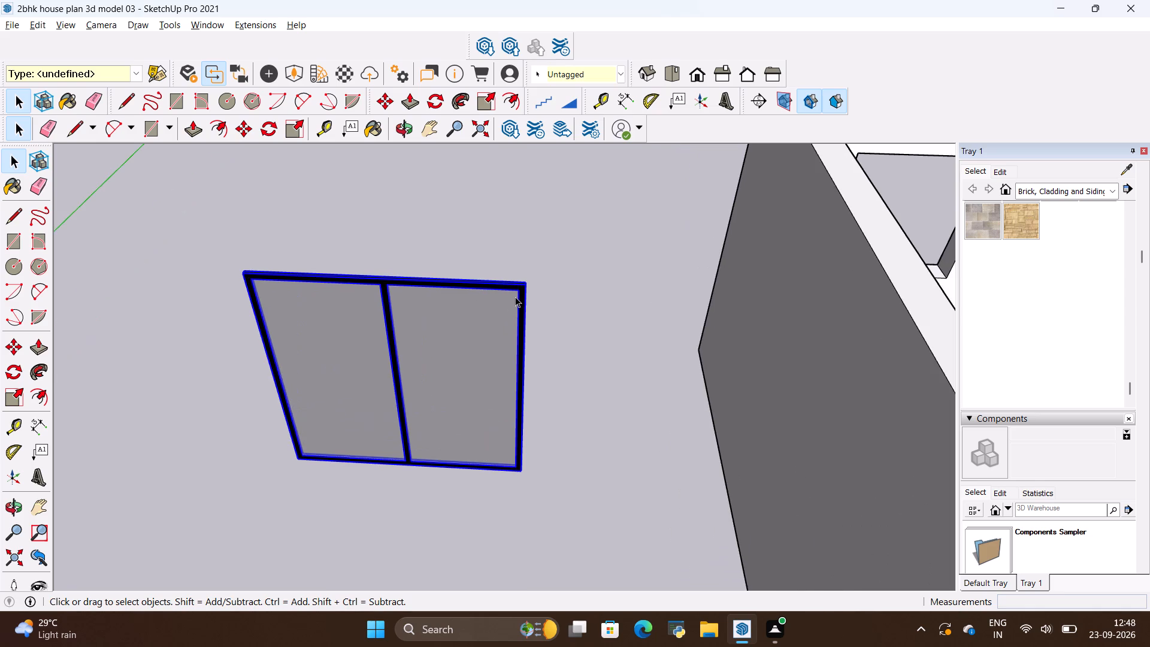
pyautogui.scroll(10, 524, 283)
pyautogui.scroll(-7, 524, 282)
pyautogui.moveTo(419, 374); pyautogui.dragTo(419, 377, button='middle')
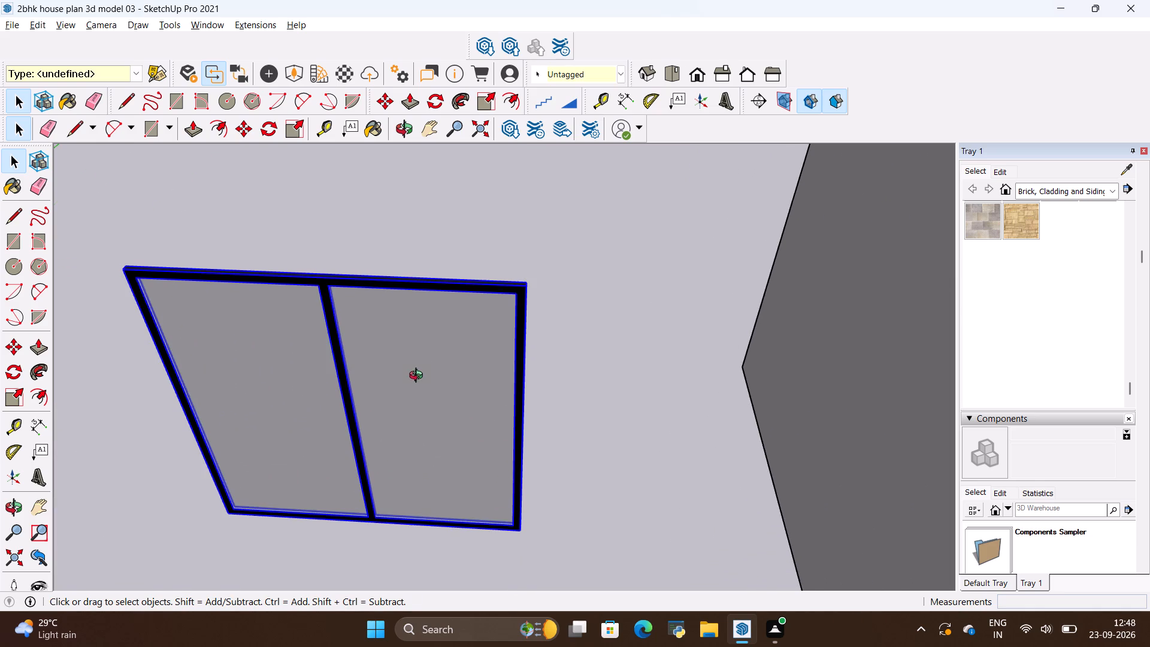
pyautogui.moveTo(419, 377); pyautogui.dragTo(401, 376, button='middle')
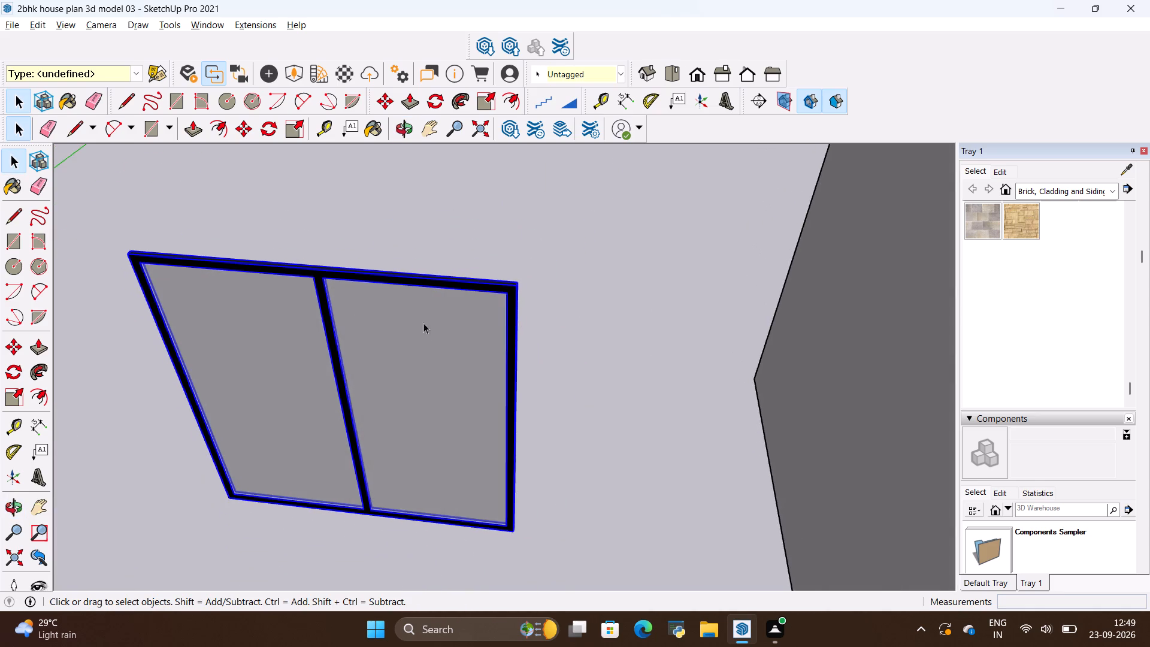
pyautogui.scroll(9, 460, 288)
pyautogui.scroll(-6, 533, 286)
pyautogui.scroll(4, 575, 288)
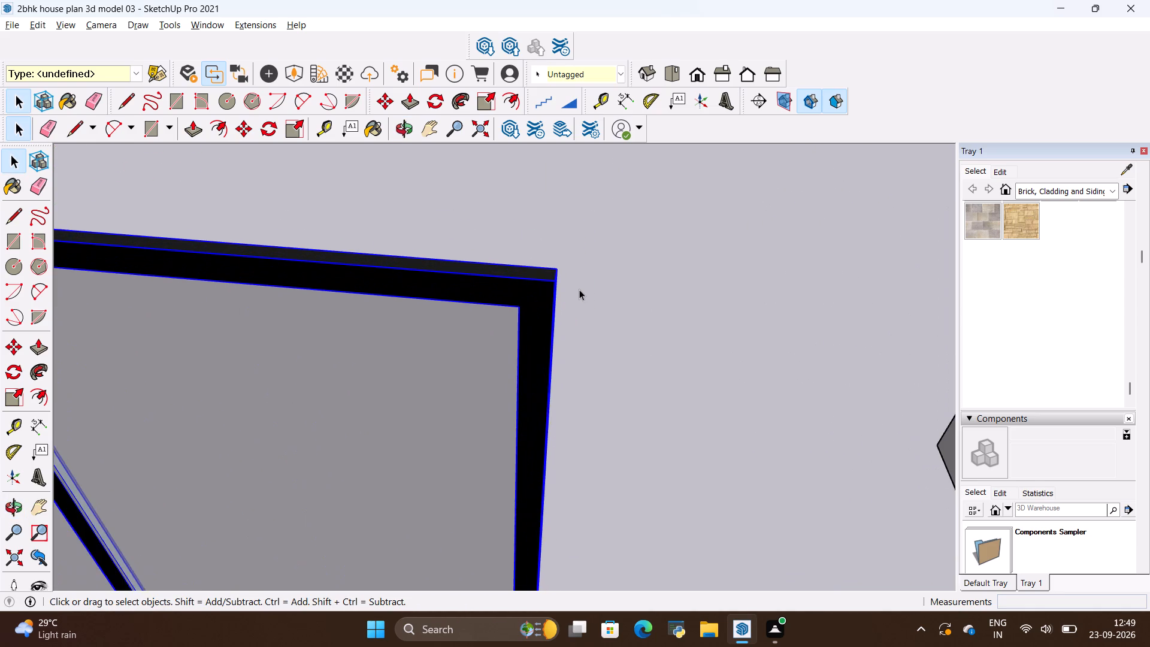
pyautogui.scroll(2, 583, 279)
pyautogui.press('s')
pyautogui.scroll(2, 532, 264)
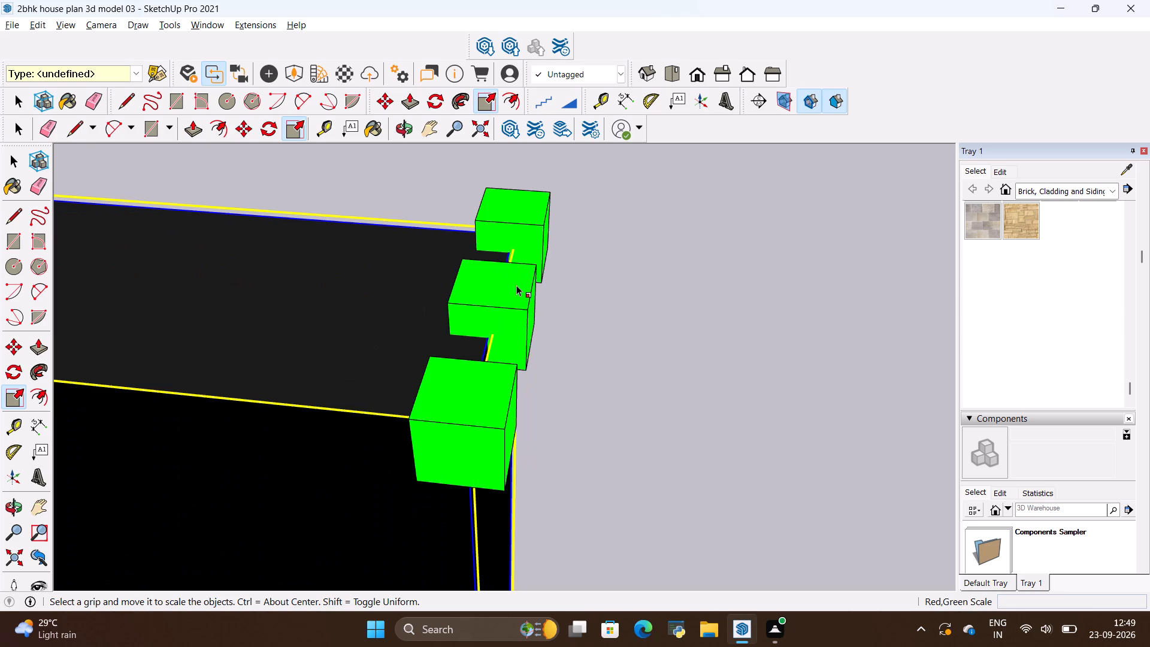
pyautogui.scroll(-4, 512, 308)
pyautogui.scroll(-4, 713, 316)
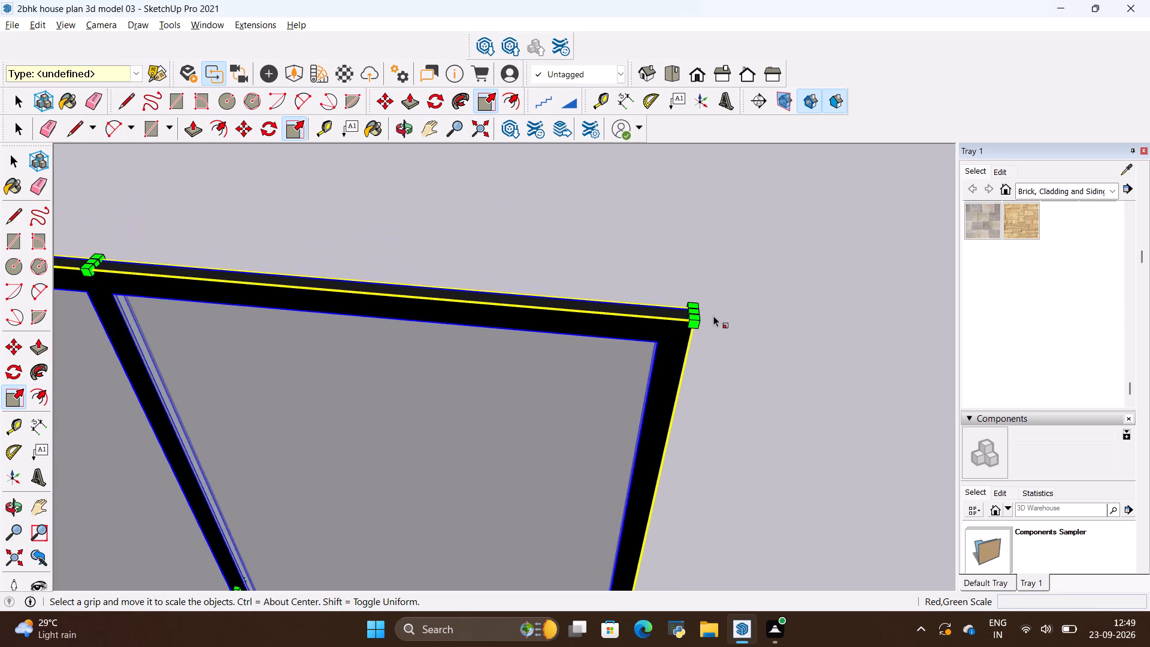
pyautogui.scroll(5, 712, 316)
pyautogui.scroll(-2, 696, 310)
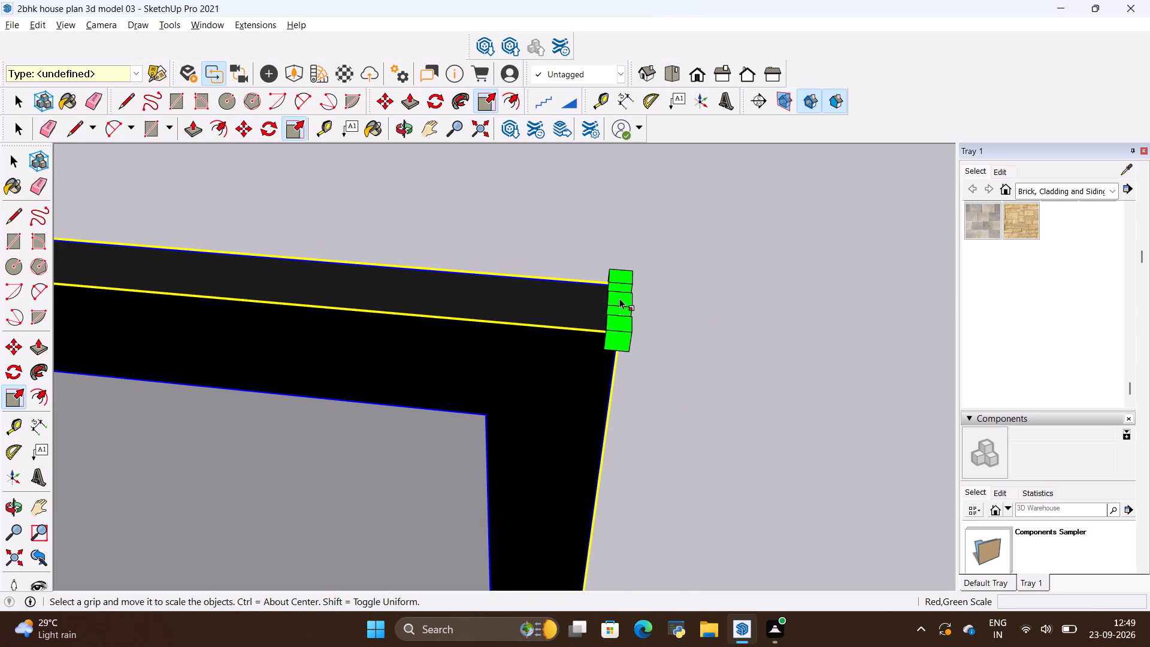
pyautogui.click(620, 298)
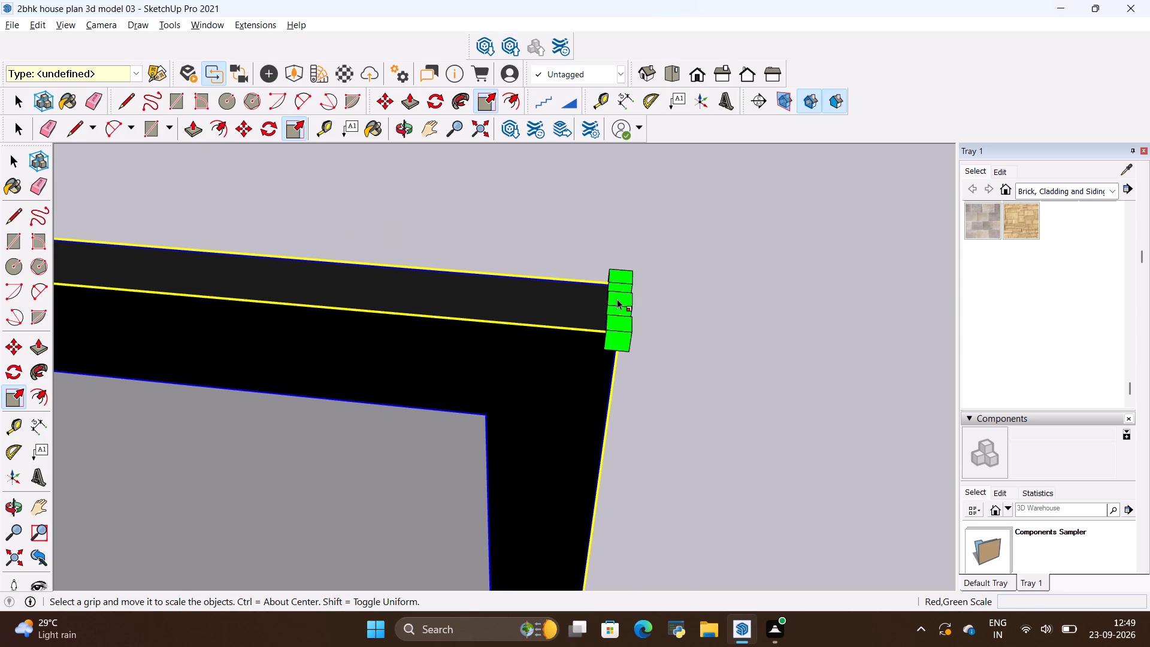
pyautogui.click(619, 311)
pyautogui.scroll(-6, 463, 323)
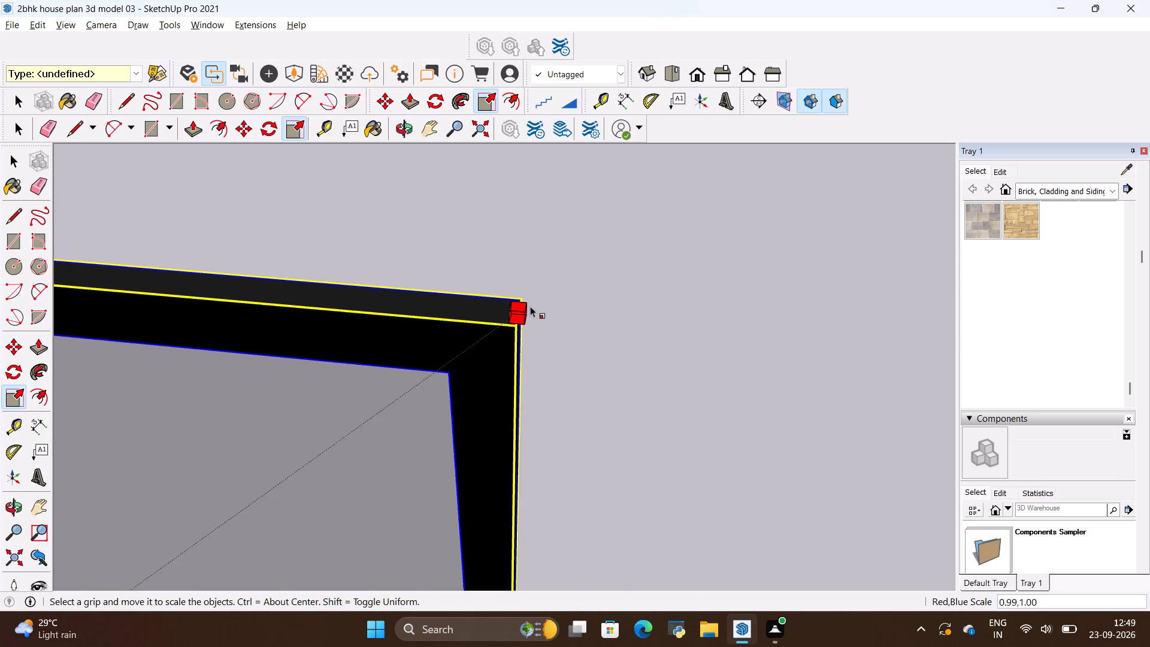
pyautogui.scroll(-13, 530, 306)
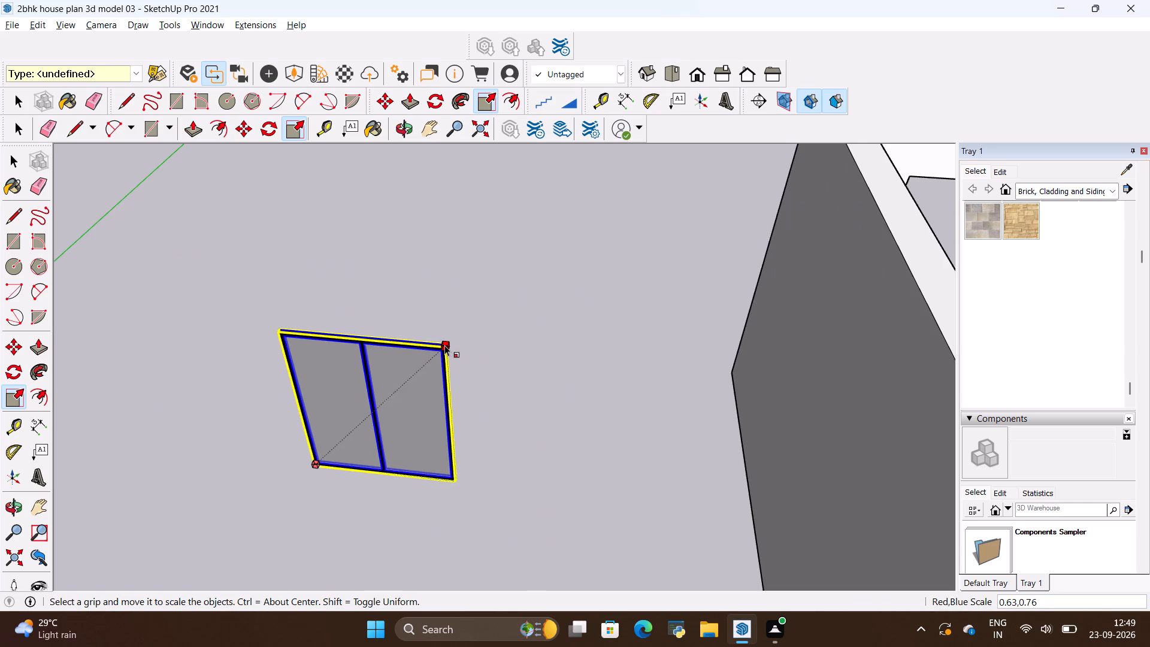
pyautogui.click(443, 345)
pyautogui.scroll(-5, 622, 401)
pyautogui.scroll(-4, 600, 353)
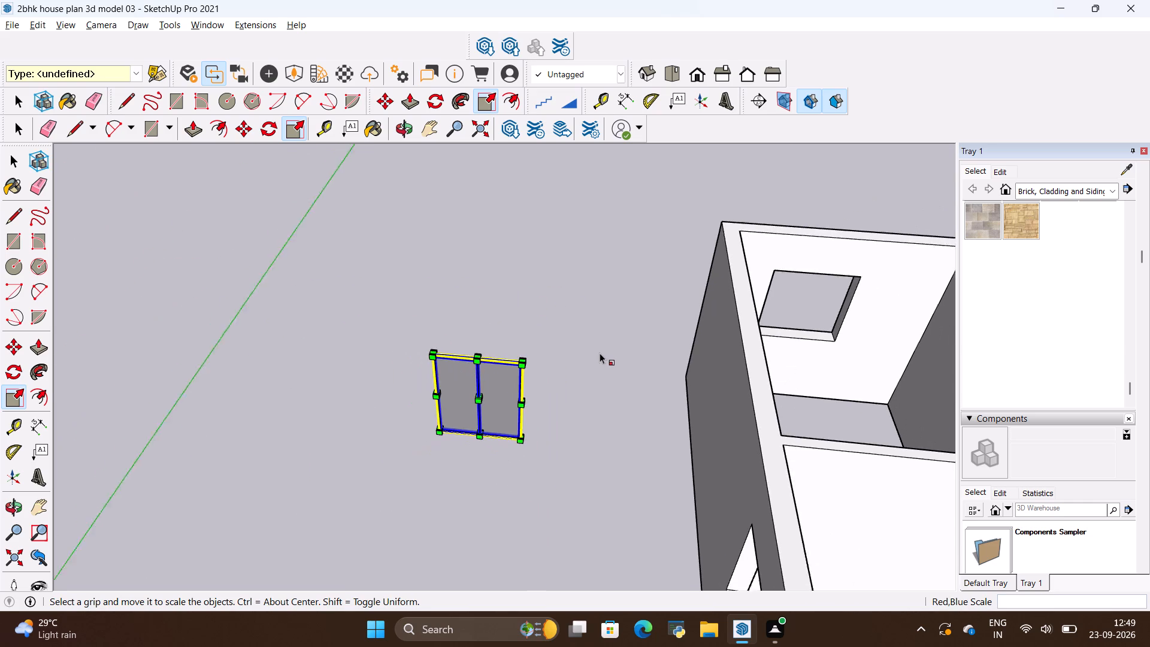
# Scale the window group down again from its upper corner along red and blue to about 0.65 by 0.77.
pyautogui.scroll(10, 496, 351)
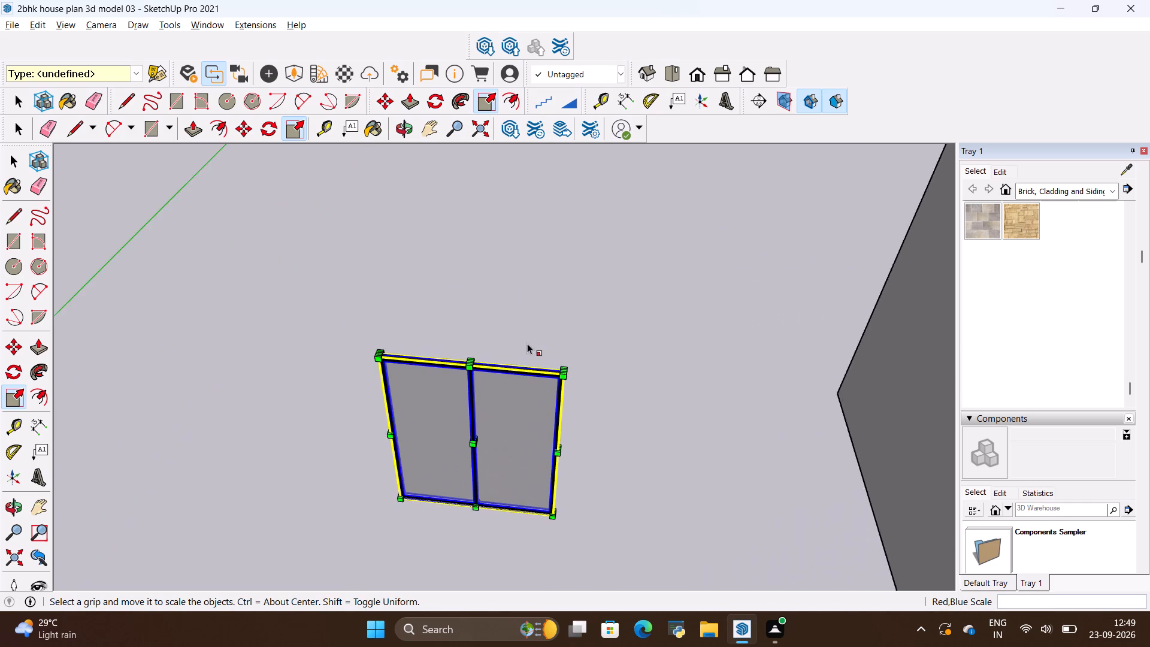
pyautogui.scroll(8, 527, 343)
pyautogui.scroll(3, 595, 396)
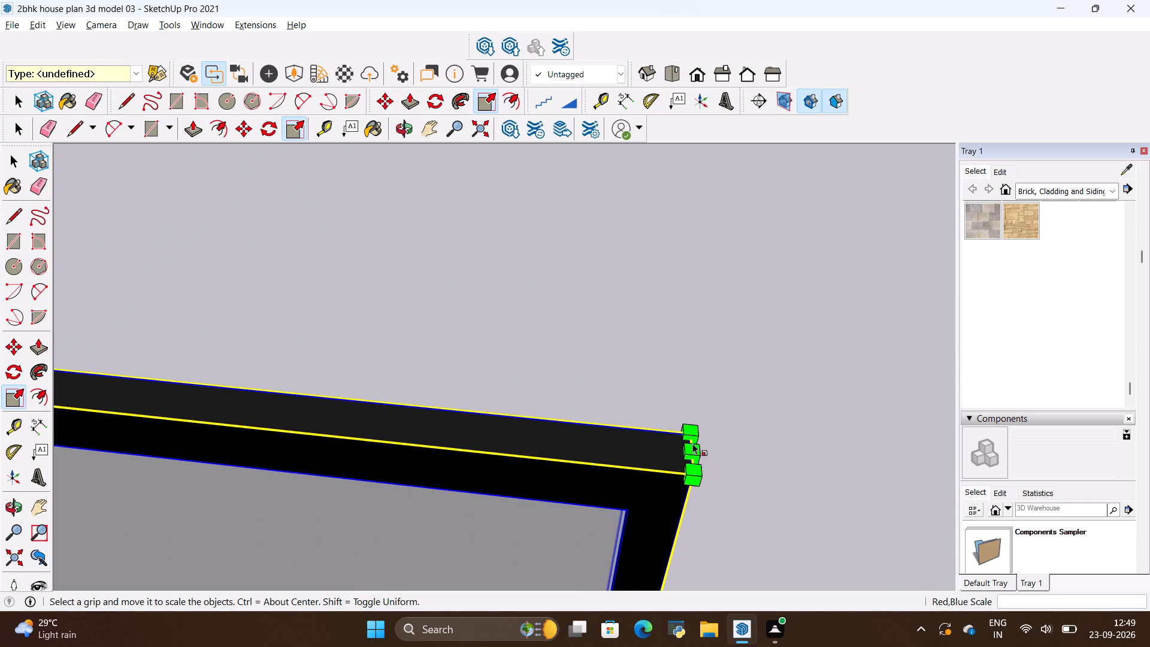
pyautogui.click(694, 448)
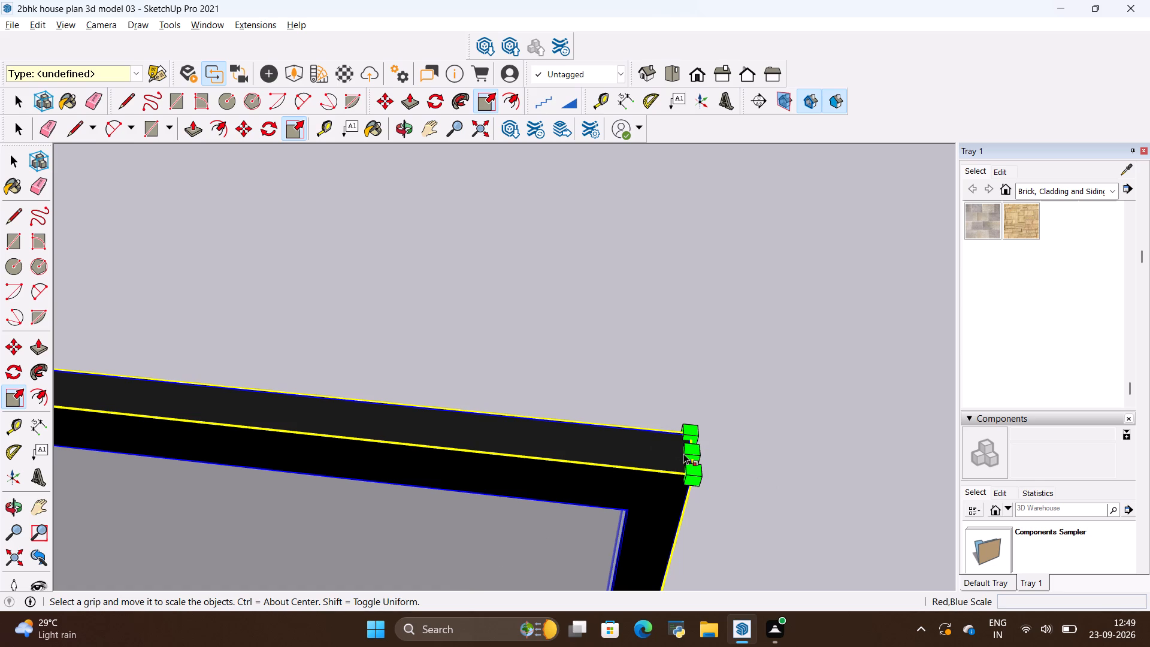
pyautogui.click(686, 452)
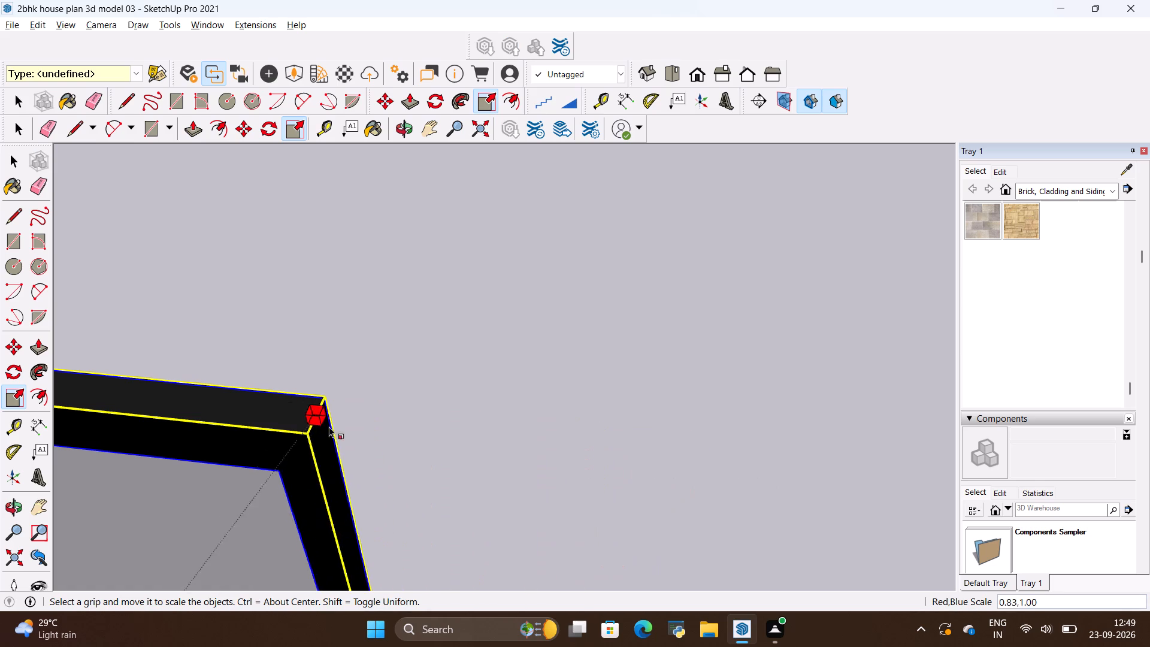
pyautogui.scroll(-11, 415, 421)
pyautogui.scroll(-6, 434, 365)
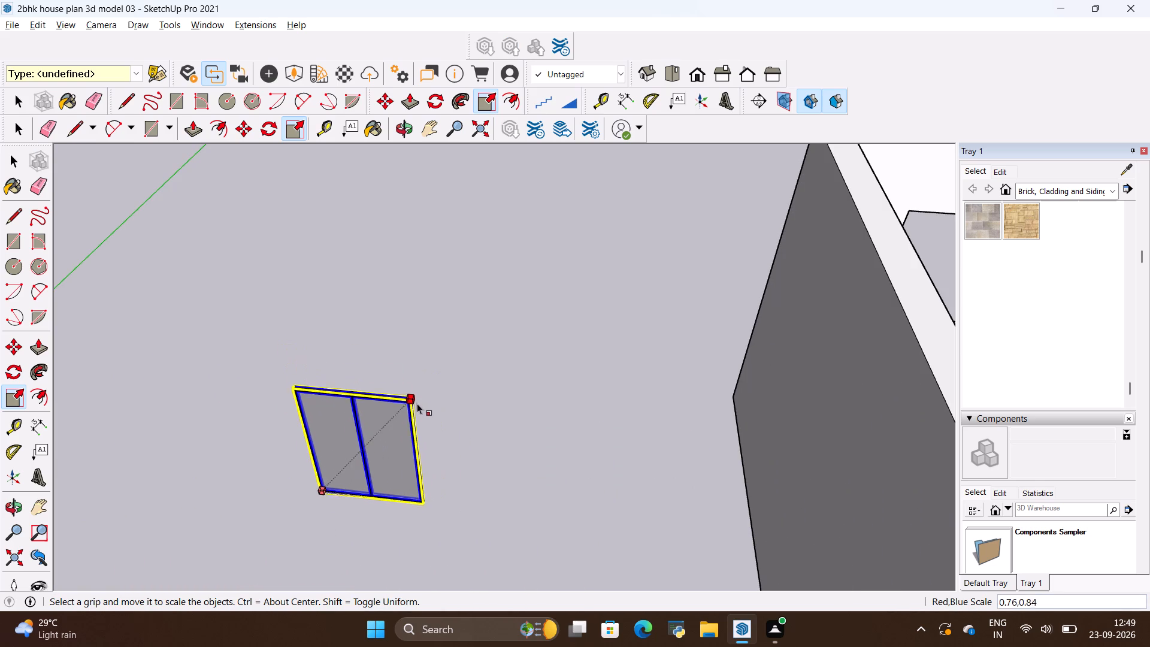
pyautogui.click(396, 408)
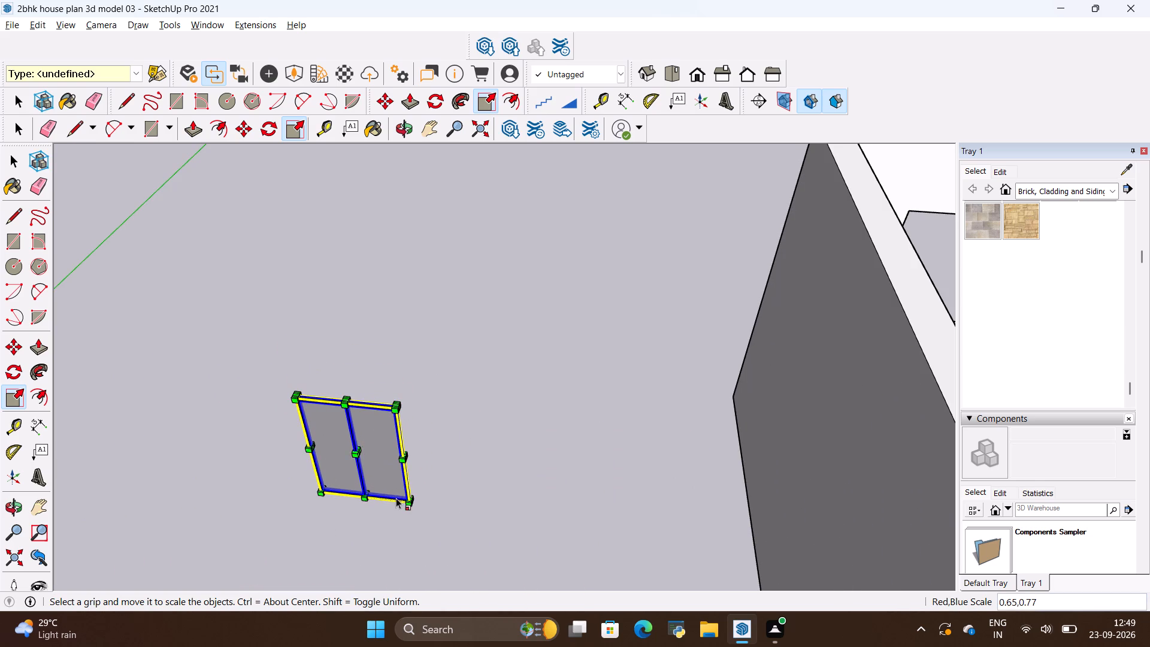
pyautogui.scroll(2, 400, 501)
pyautogui.scroll(-5, 325, 395)
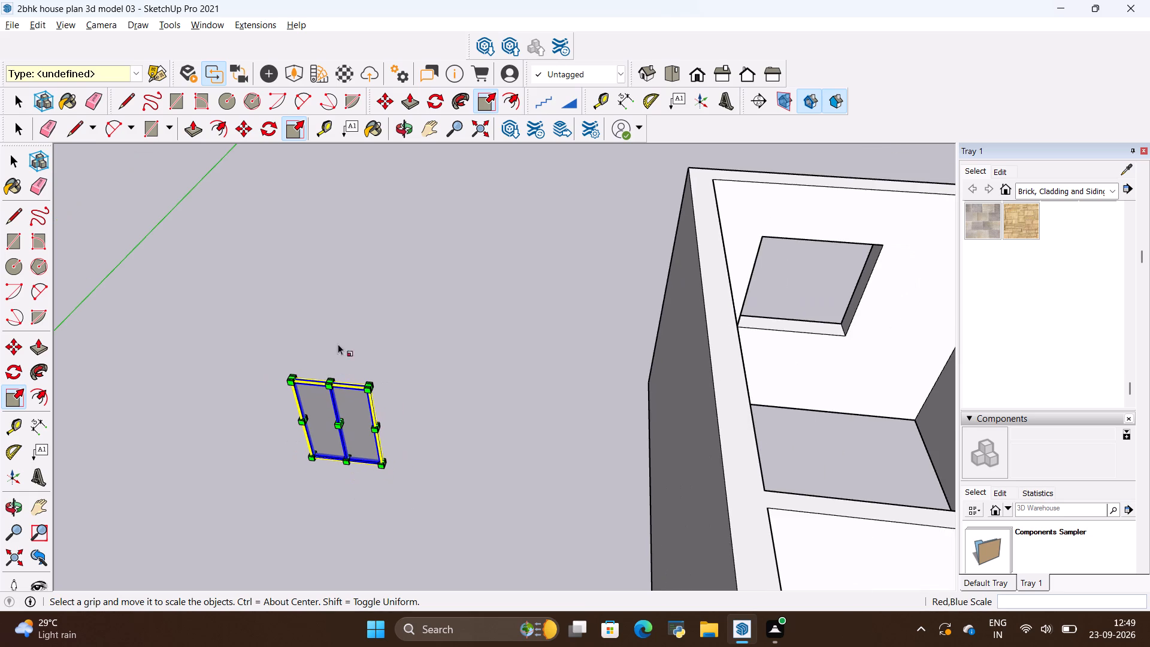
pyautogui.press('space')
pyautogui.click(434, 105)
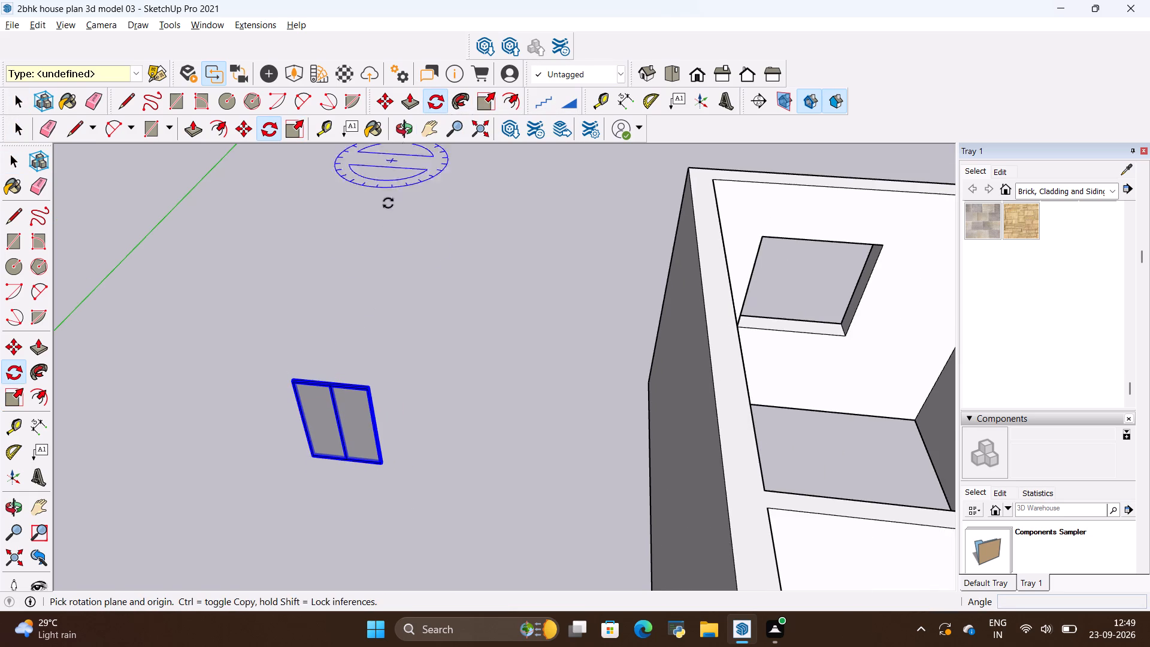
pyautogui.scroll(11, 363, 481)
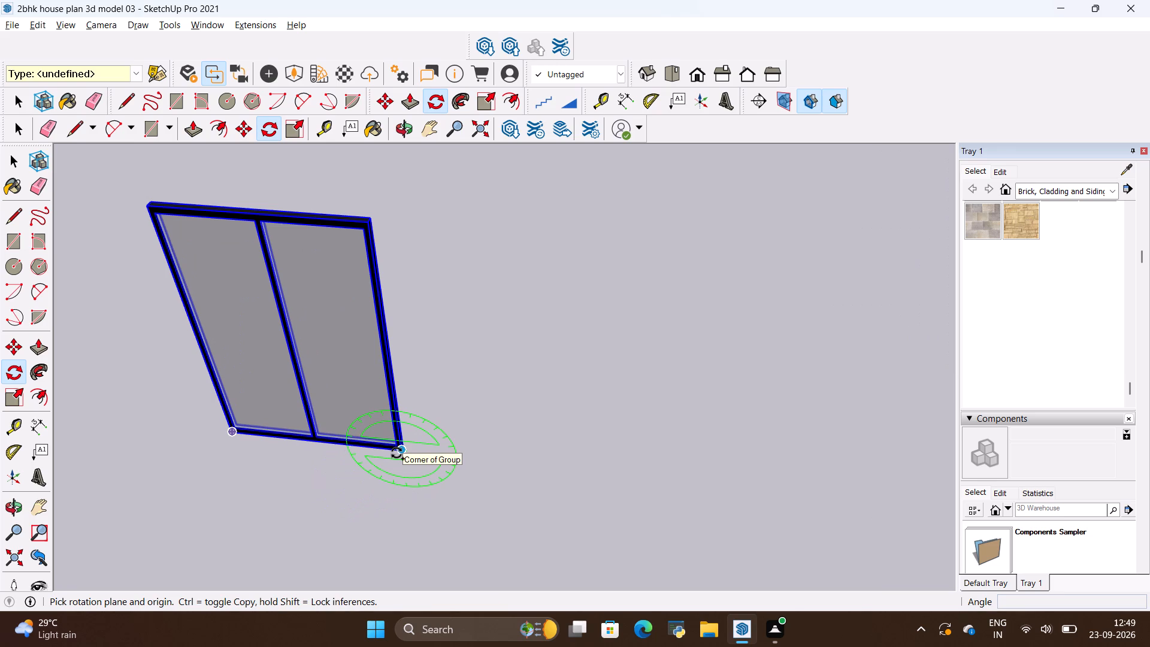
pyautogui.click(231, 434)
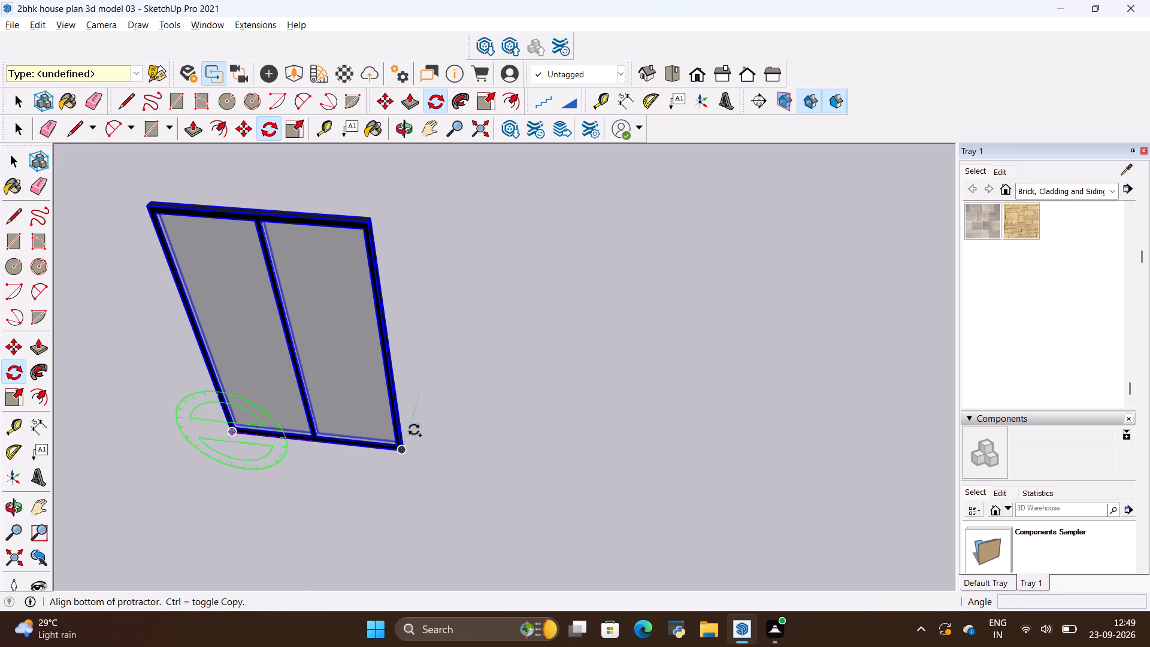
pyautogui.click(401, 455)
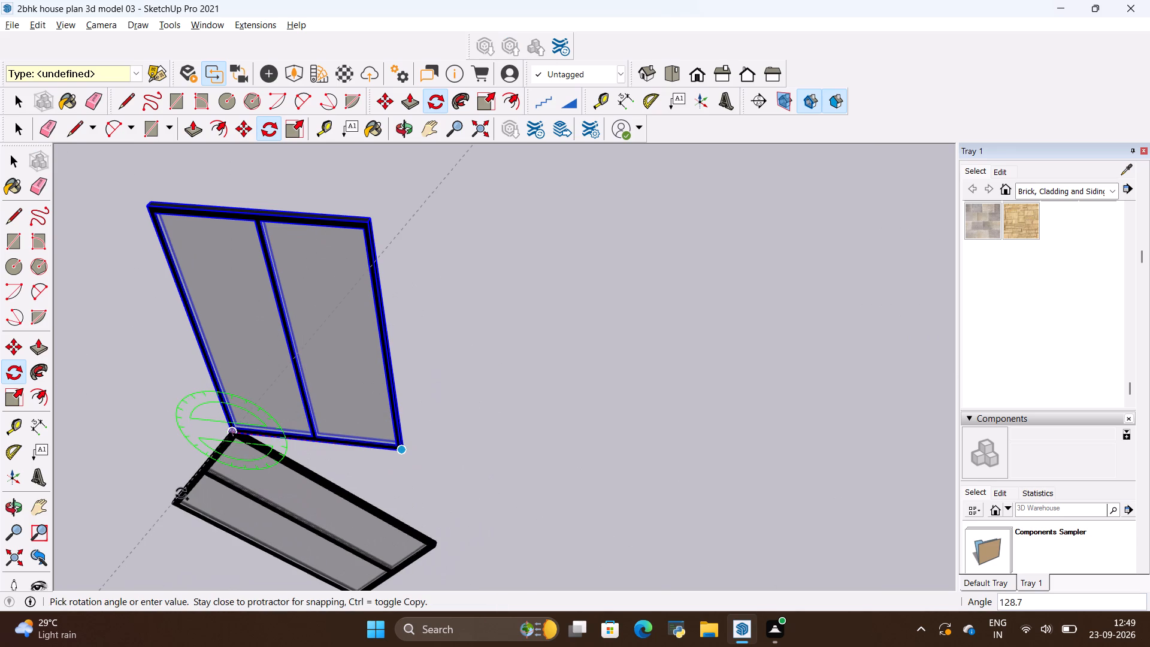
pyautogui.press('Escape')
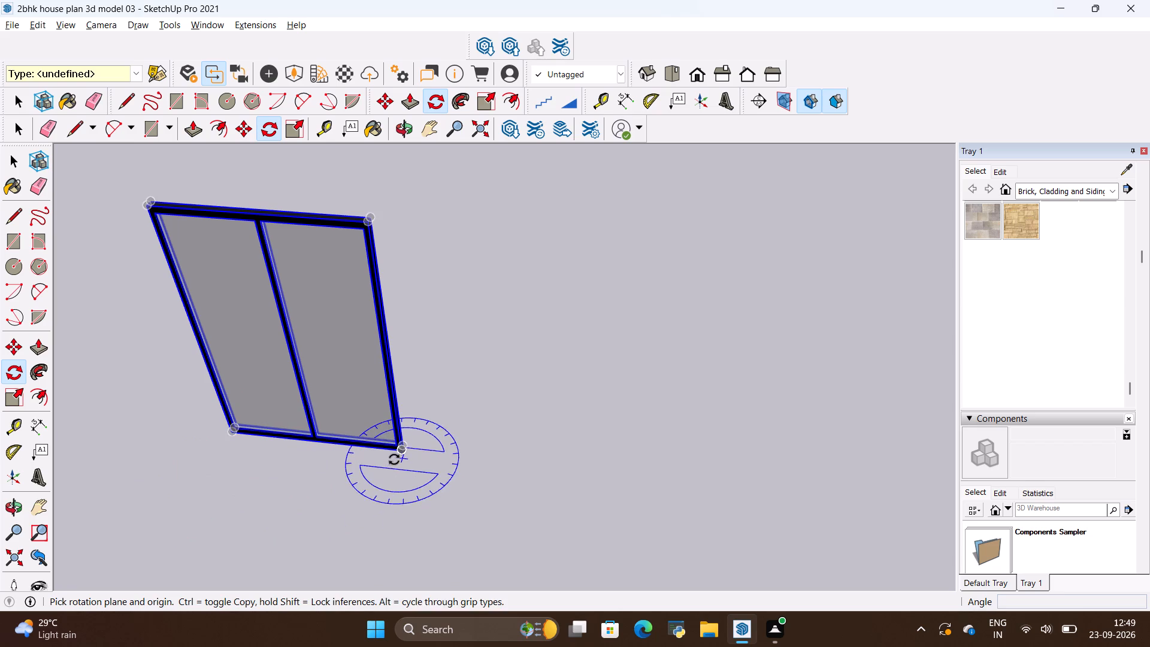
# Rotate a copy of the two-pane window group 90 degrees about its lower corner, keeping the original in place.
pyautogui.scroll(5, 397, 462)
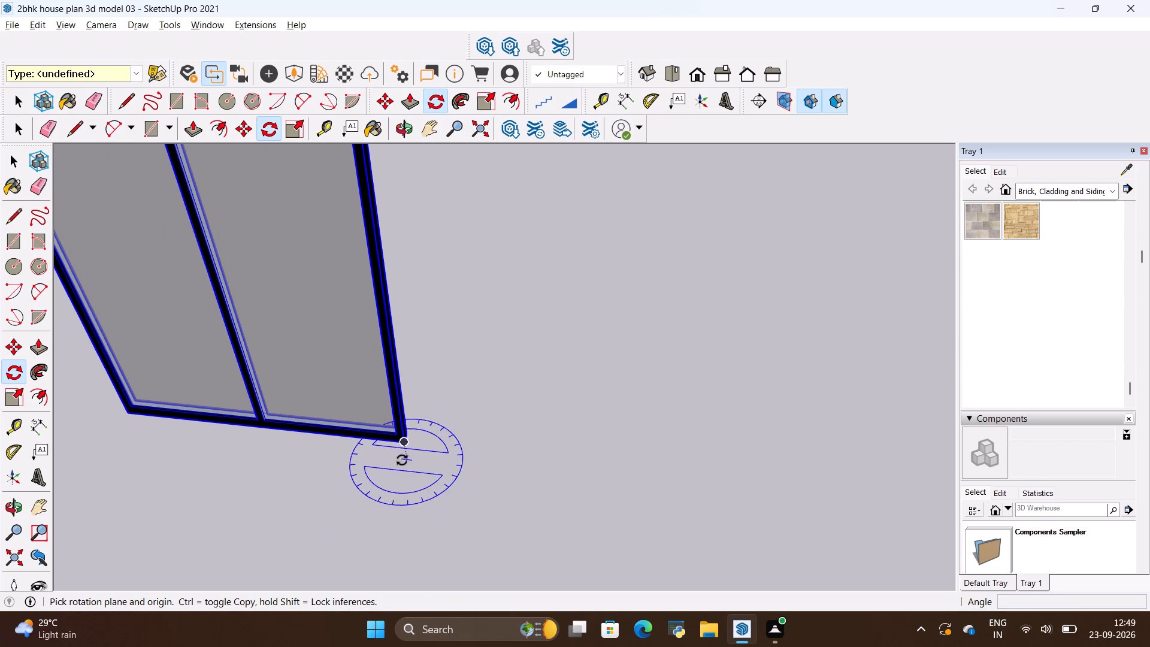
pyautogui.scroll(1, 376, 463)
pyautogui.moveTo(376, 465); pyautogui.dragTo(479, 476, button='middle')
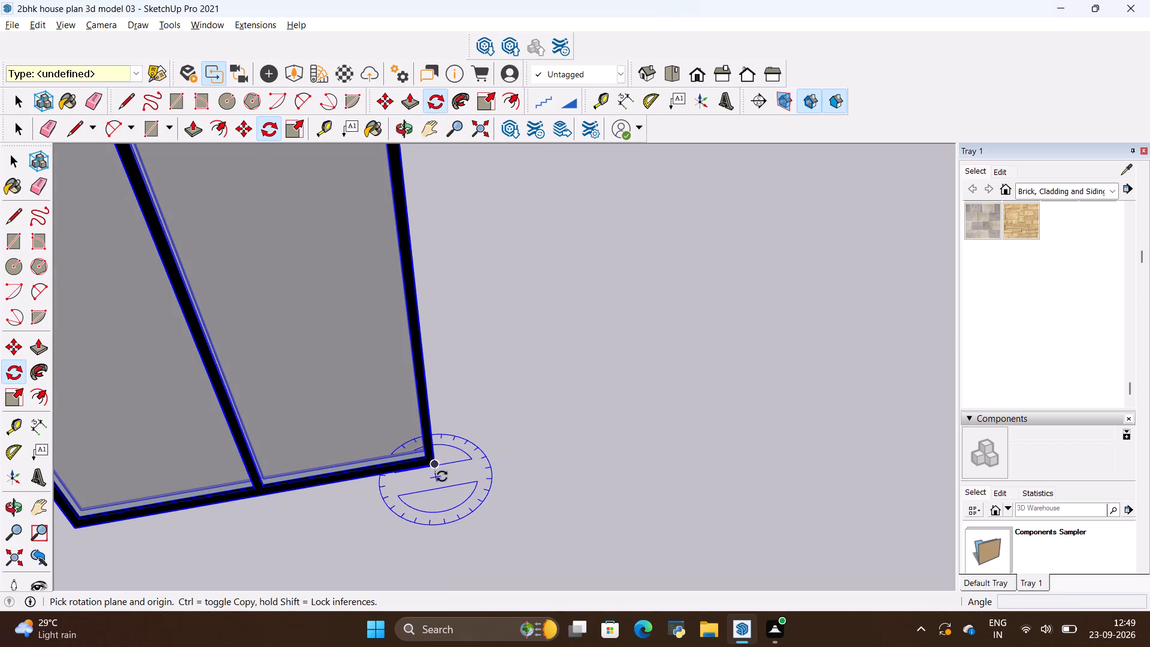
pyautogui.scroll(5, 431, 468)
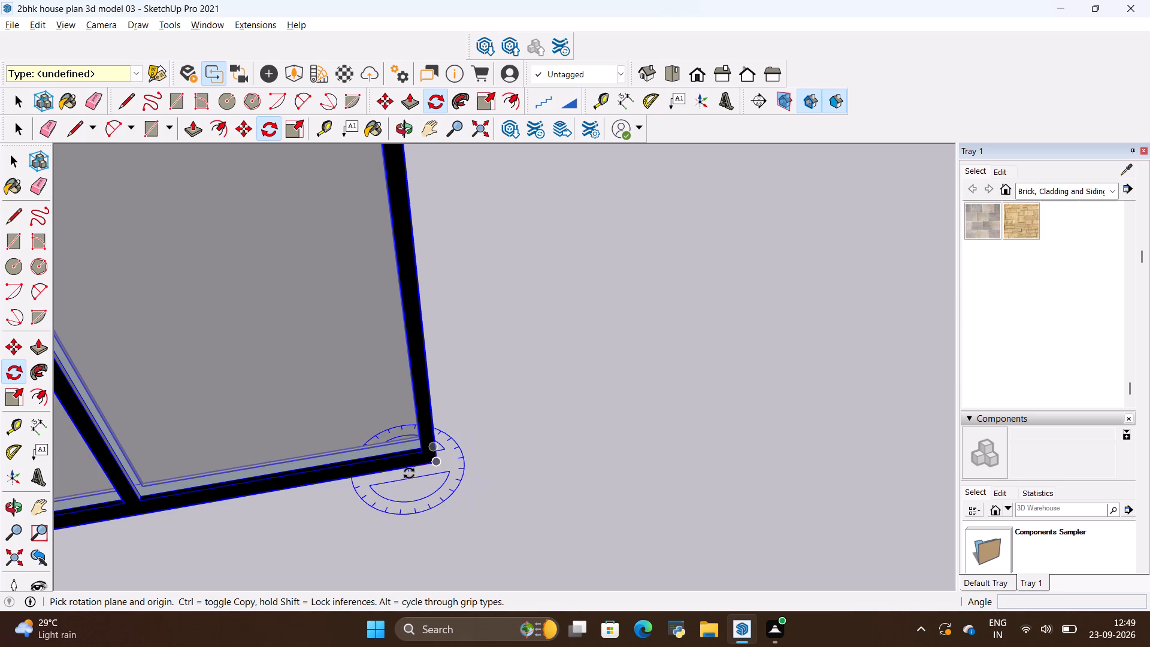
pyautogui.click(409, 473)
pyautogui.scroll(-5, 499, 458)
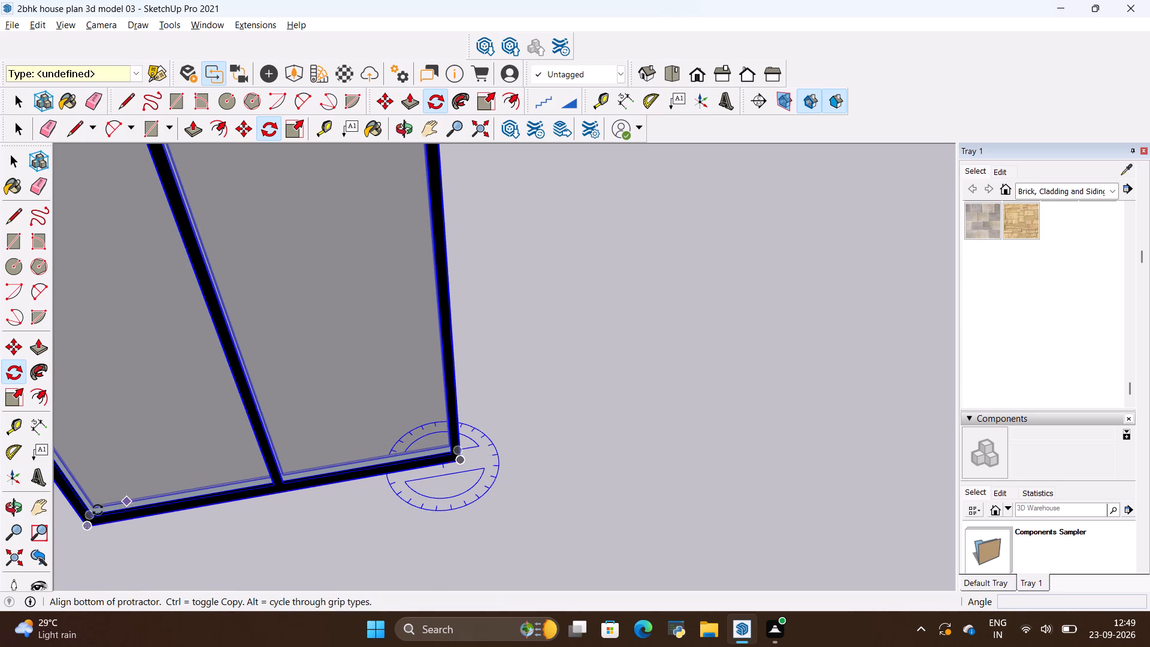
pyautogui.click(72, 537)
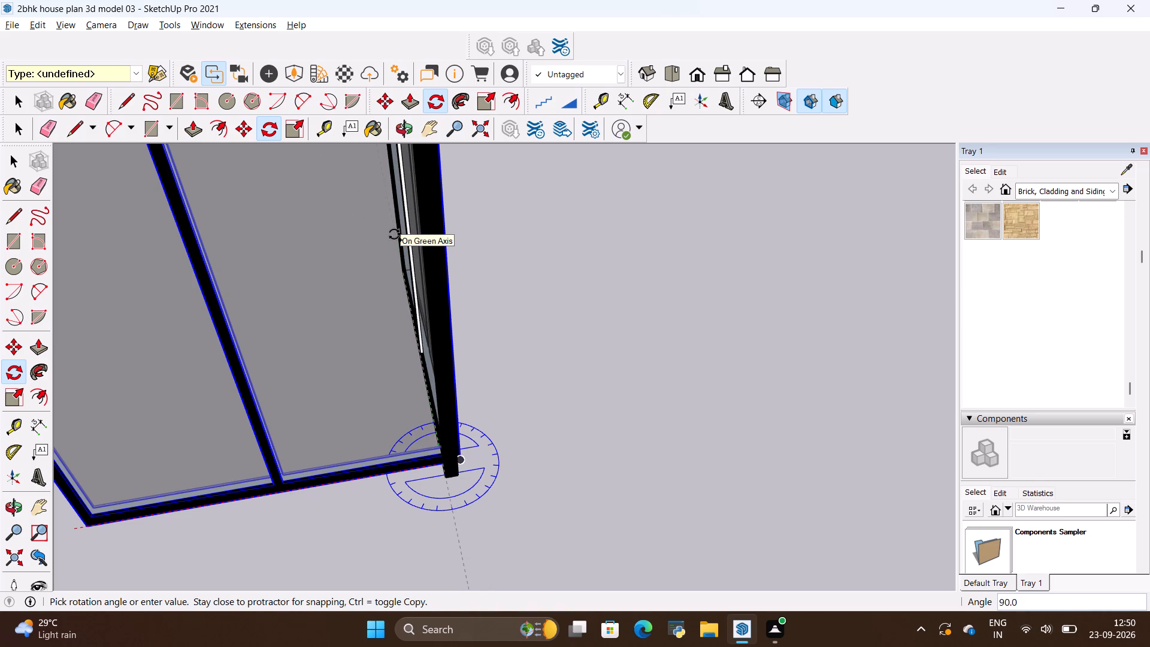
pyautogui.click(394, 234)
pyautogui.press('space')
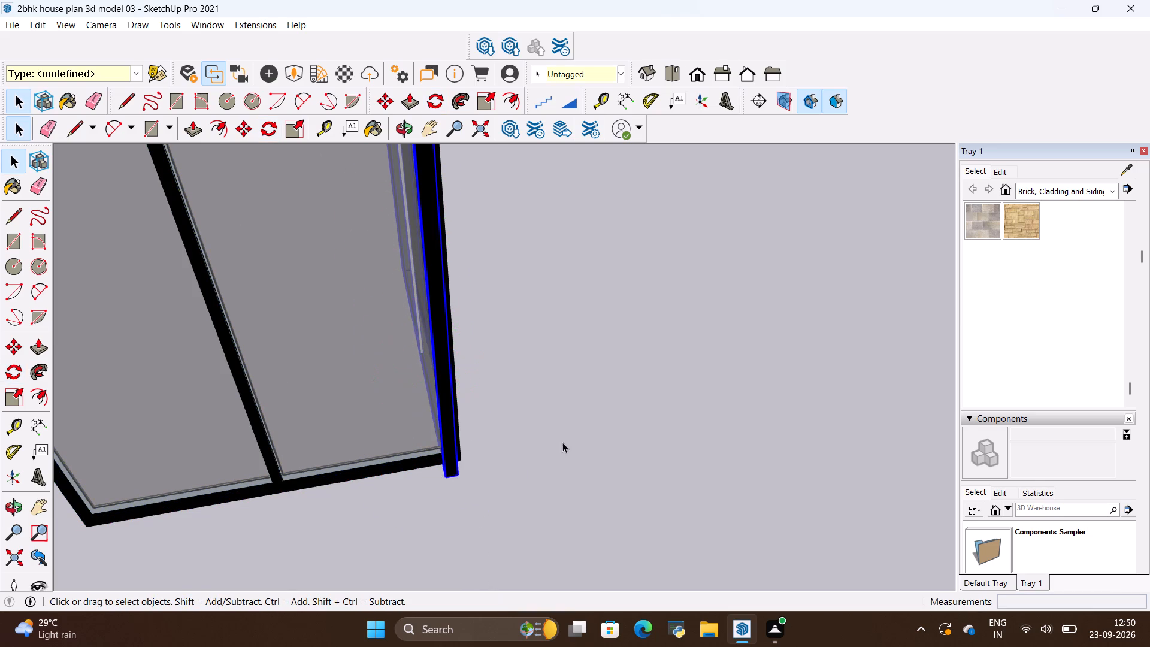
# Move the rotated window copy a short distance away from the original window.
pyautogui.scroll(-12, 583, 439)
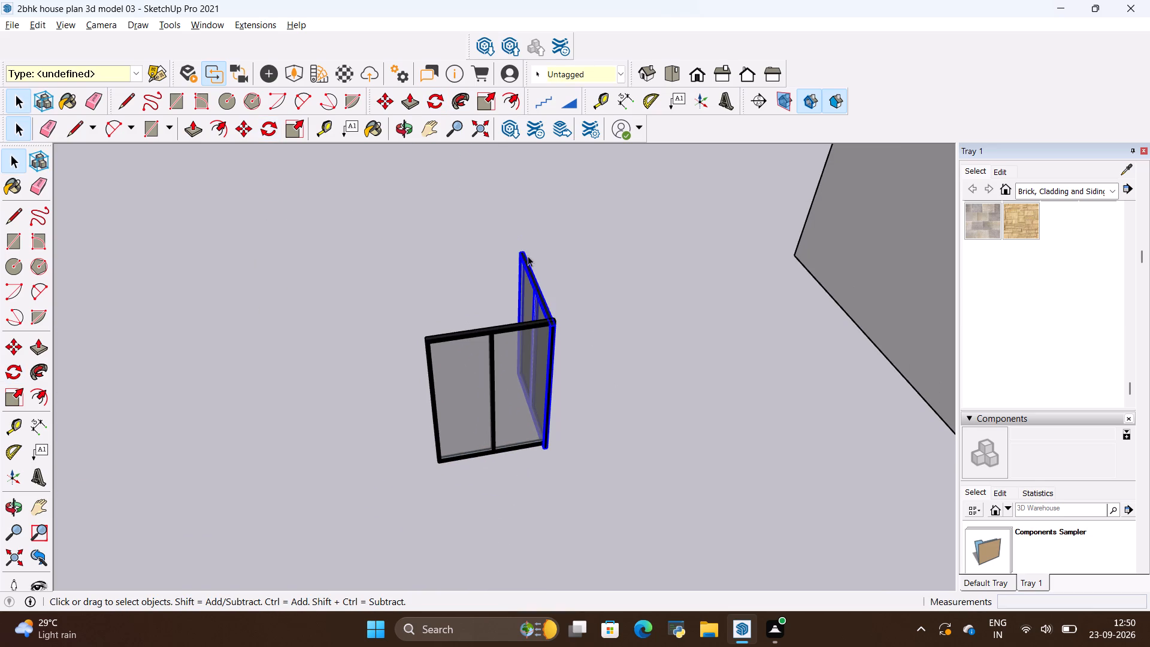
pyautogui.press('m')
pyautogui.click(516, 258)
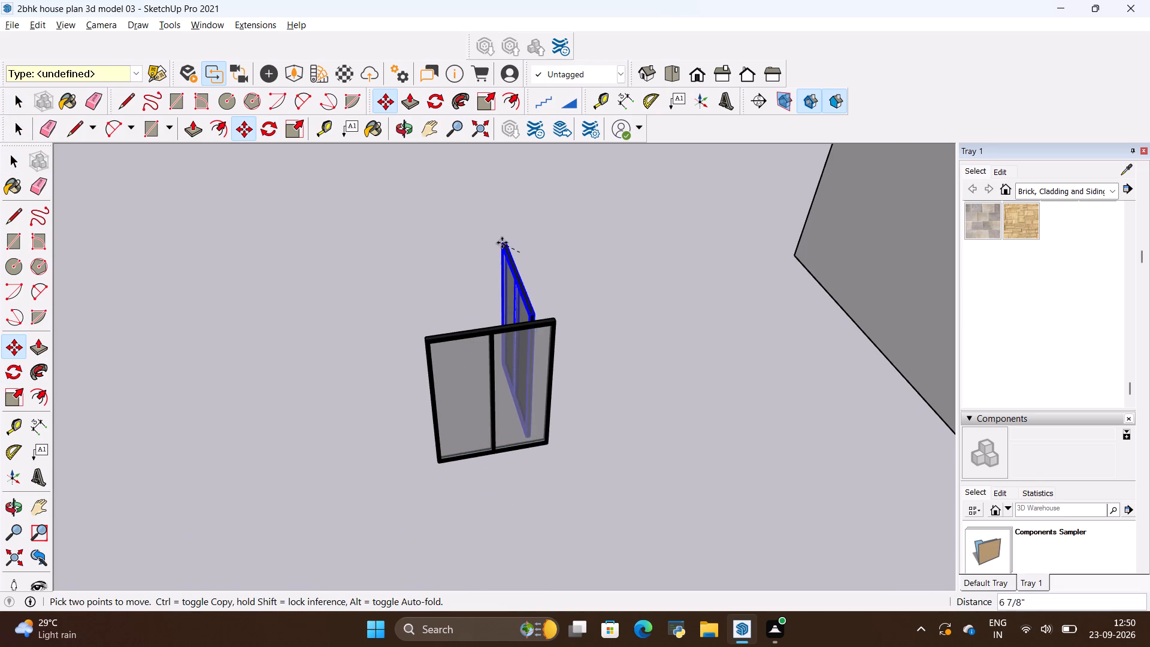
pyautogui.click(499, 219)
pyautogui.click(289, 316)
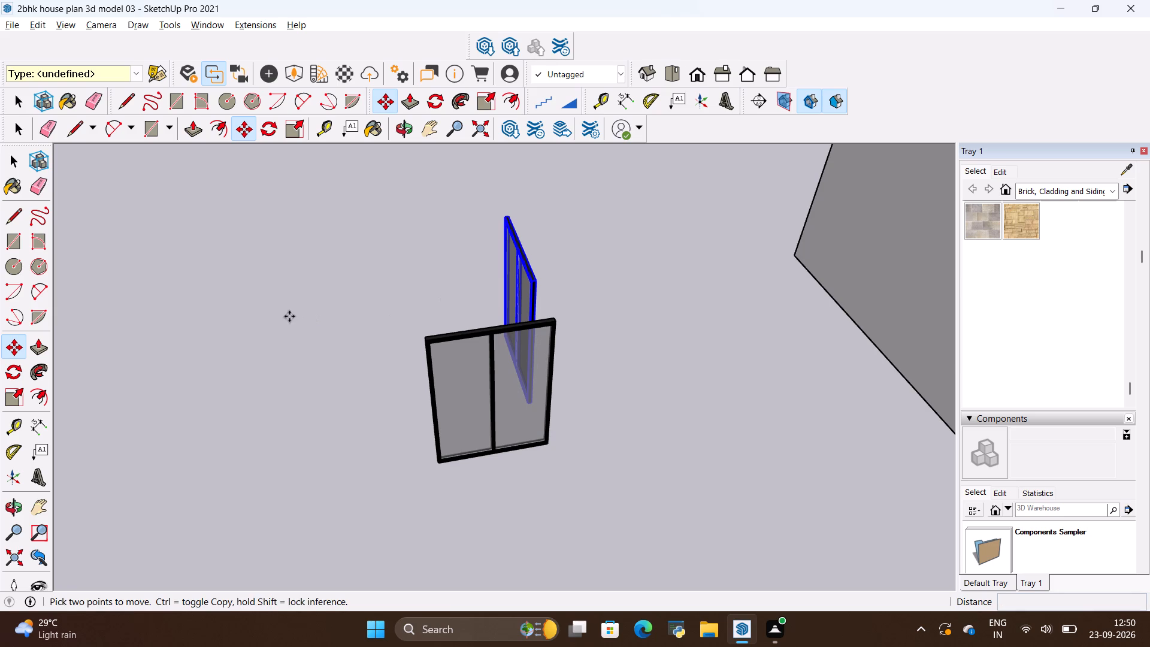
pyautogui.press('space')
# Copy the unrotated window about 18' 3 5/8" onto the upper corner of the window opening in the house's end-room wall.
pyautogui.scroll(-6, 329, 351)
pyautogui.scroll(-5, 405, 370)
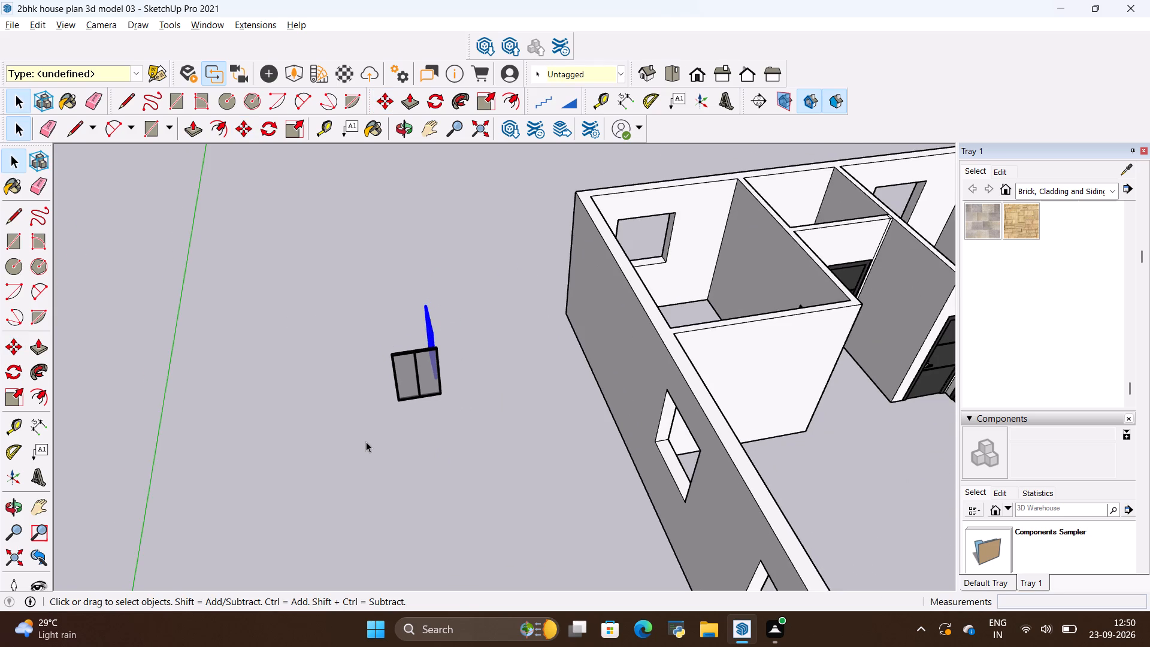
pyautogui.moveTo(368, 445); pyautogui.dragTo(369, 393, button='middle')
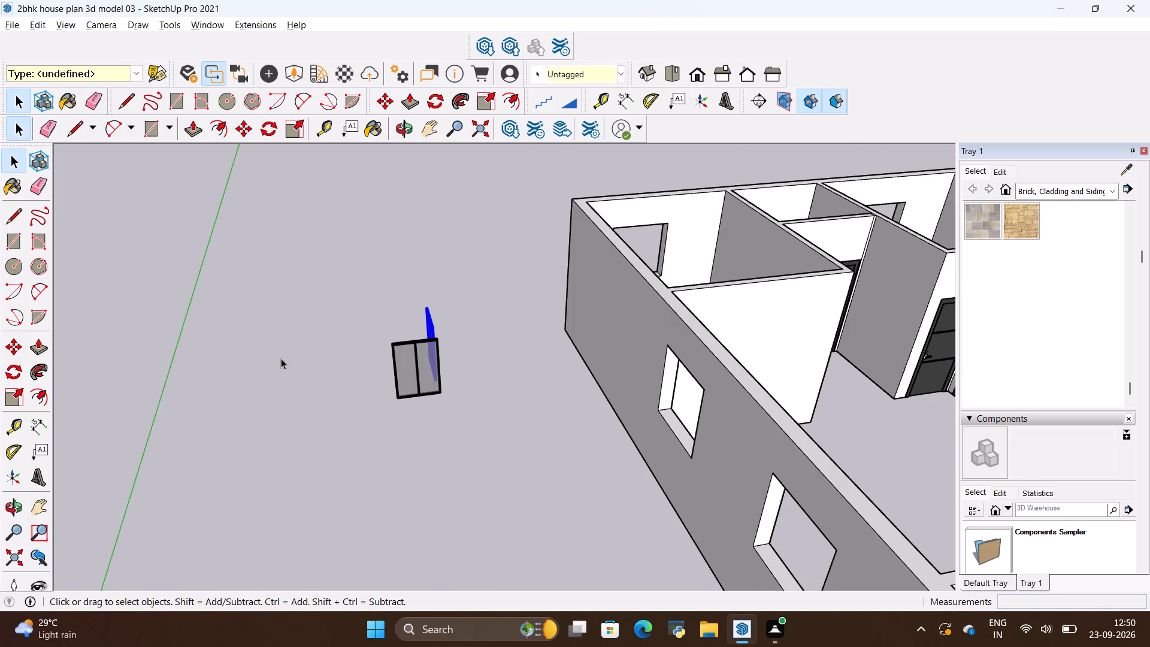
pyautogui.scroll(3, 282, 358)
pyautogui.scroll(-4, 282, 358)
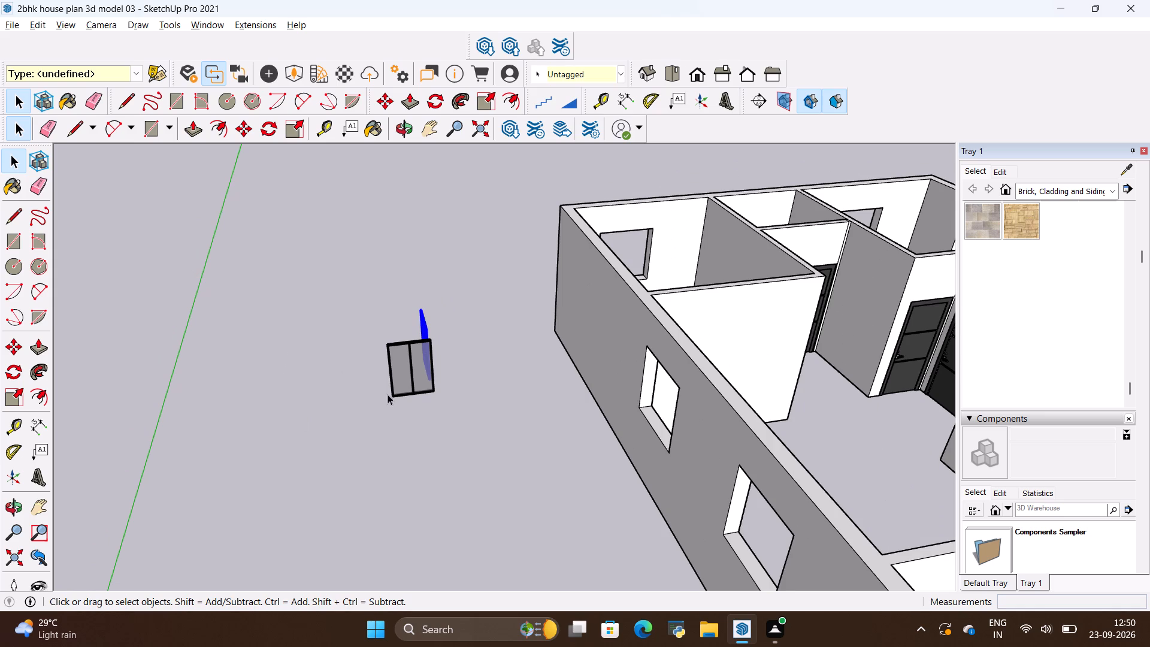
pyautogui.scroll(9, 426, 385)
pyautogui.press('space')
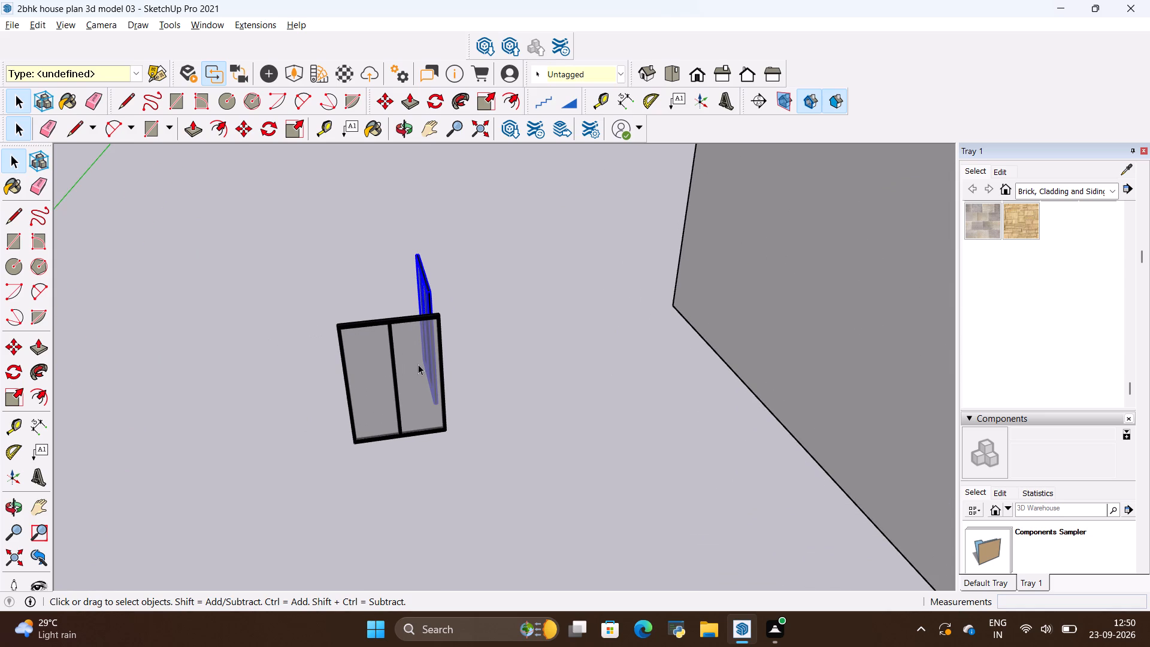
pyautogui.click(418, 364)
pyautogui.scroll(12, 436, 316)
pyautogui.press('m')
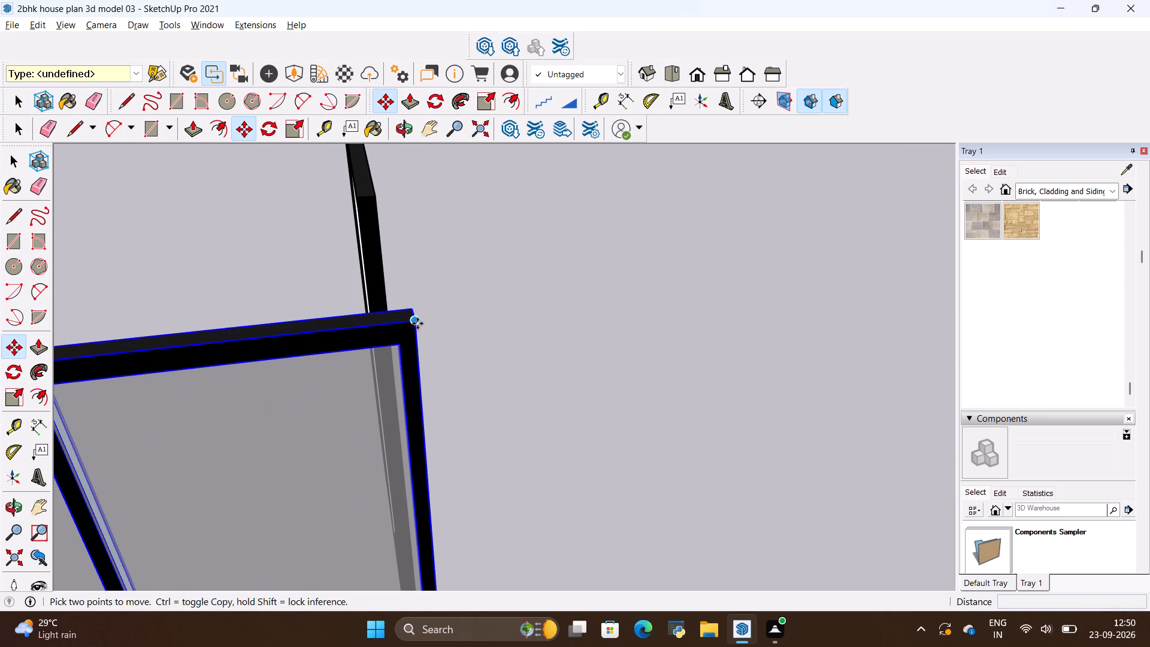
pyautogui.click(417, 323)
pyautogui.scroll(-13, 471, 335)
pyautogui.scroll(-14, 415, 331)
pyautogui.scroll(5, 653, 231)
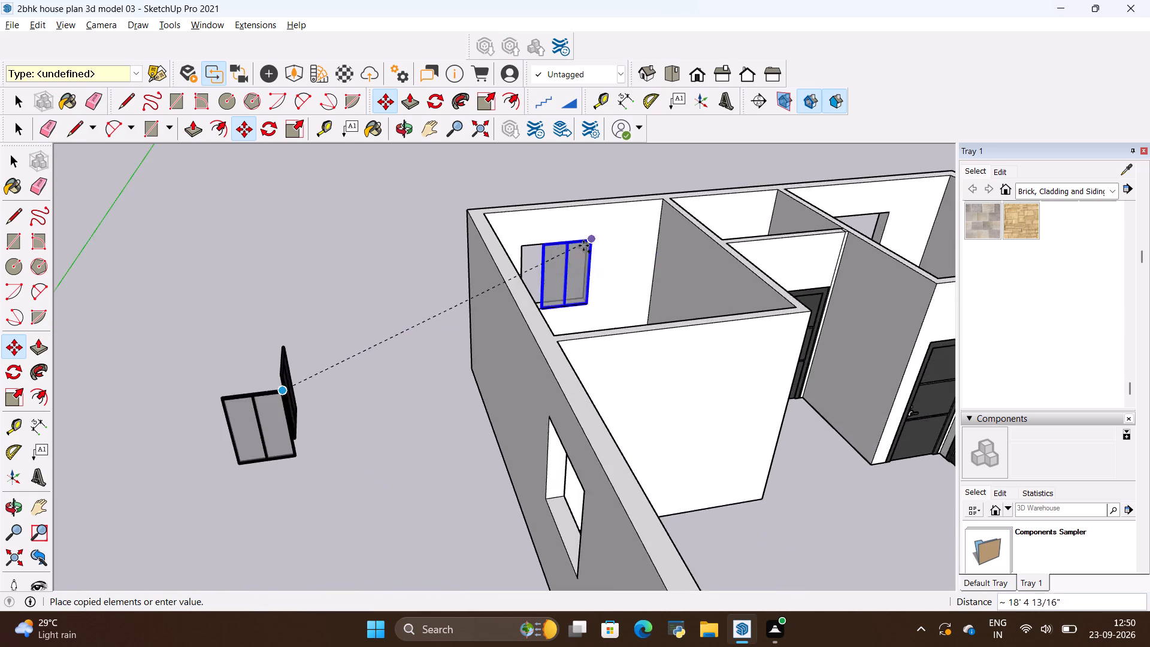
pyautogui.scroll(19, 583, 246)
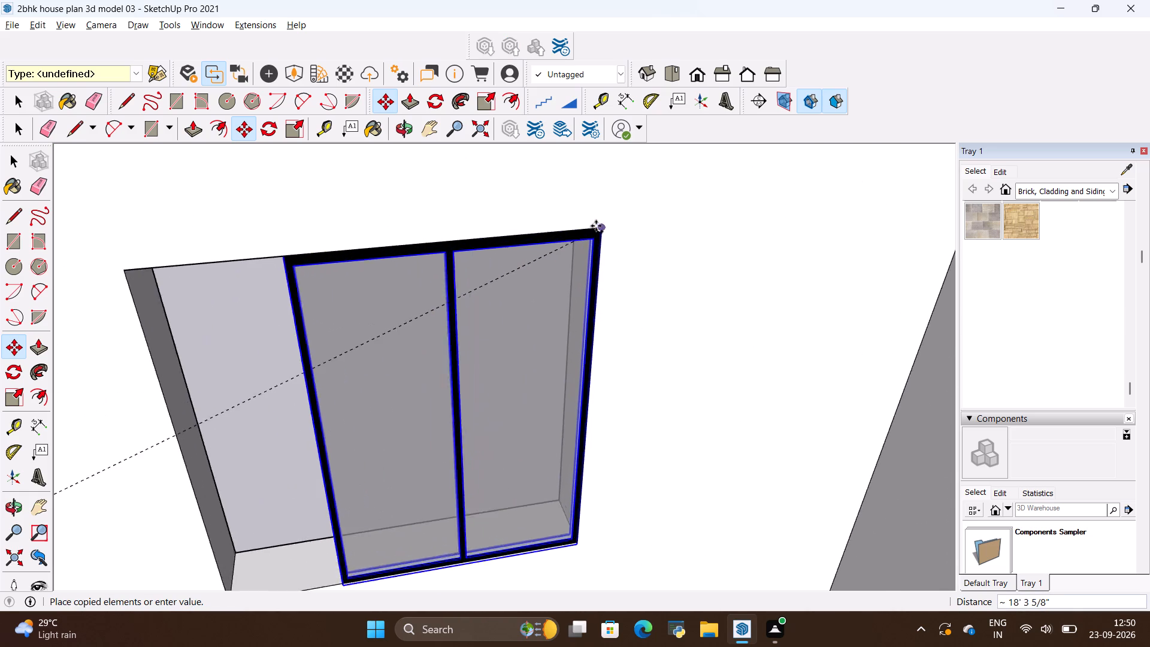
pyautogui.scroll(2, 596, 226)
pyautogui.click(602, 229)
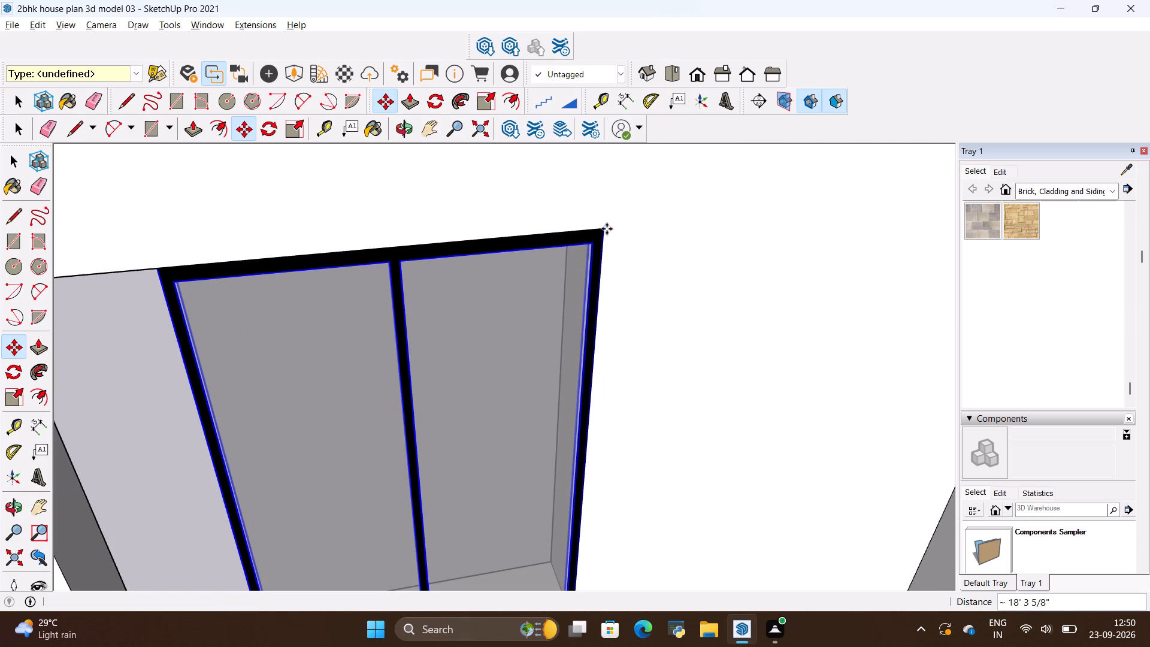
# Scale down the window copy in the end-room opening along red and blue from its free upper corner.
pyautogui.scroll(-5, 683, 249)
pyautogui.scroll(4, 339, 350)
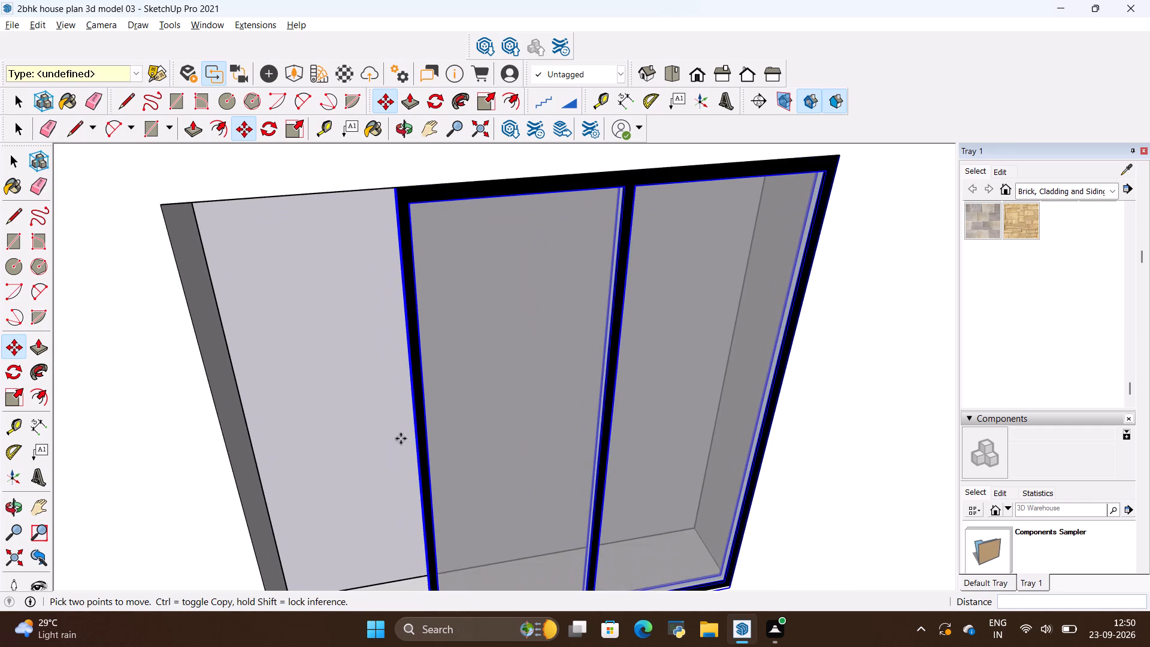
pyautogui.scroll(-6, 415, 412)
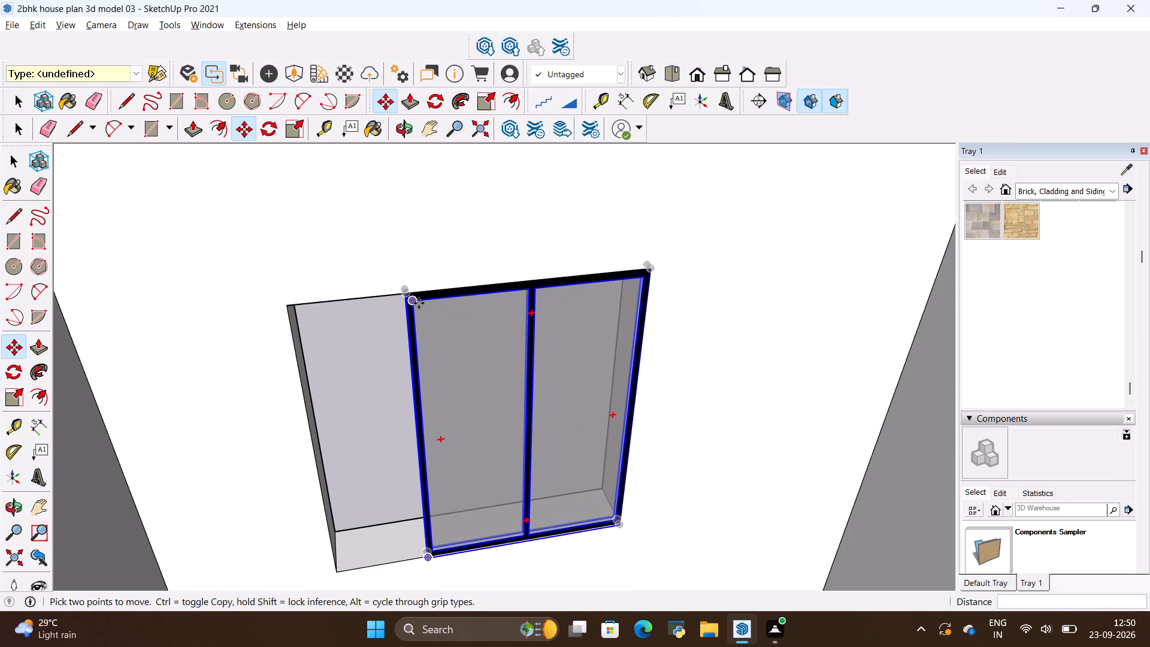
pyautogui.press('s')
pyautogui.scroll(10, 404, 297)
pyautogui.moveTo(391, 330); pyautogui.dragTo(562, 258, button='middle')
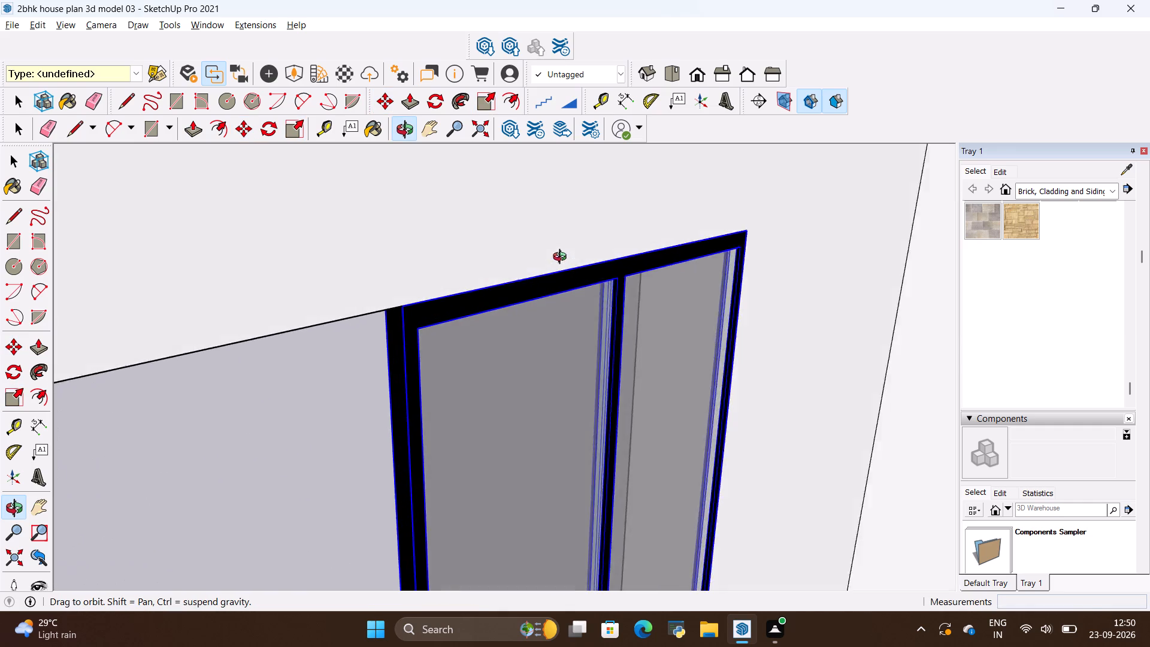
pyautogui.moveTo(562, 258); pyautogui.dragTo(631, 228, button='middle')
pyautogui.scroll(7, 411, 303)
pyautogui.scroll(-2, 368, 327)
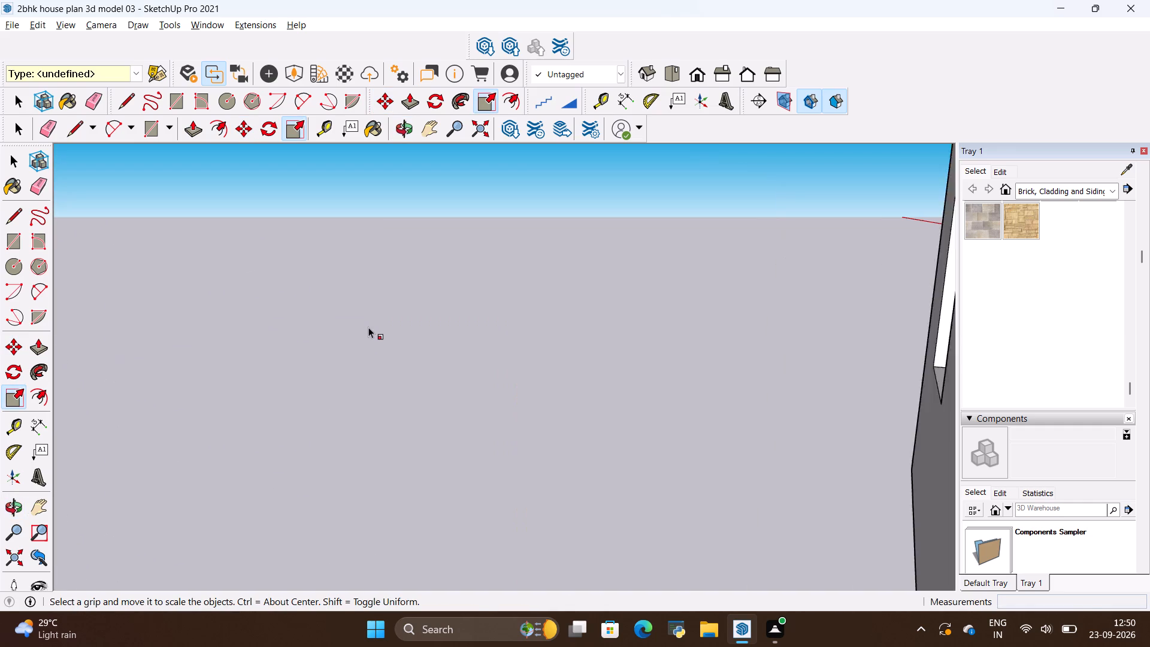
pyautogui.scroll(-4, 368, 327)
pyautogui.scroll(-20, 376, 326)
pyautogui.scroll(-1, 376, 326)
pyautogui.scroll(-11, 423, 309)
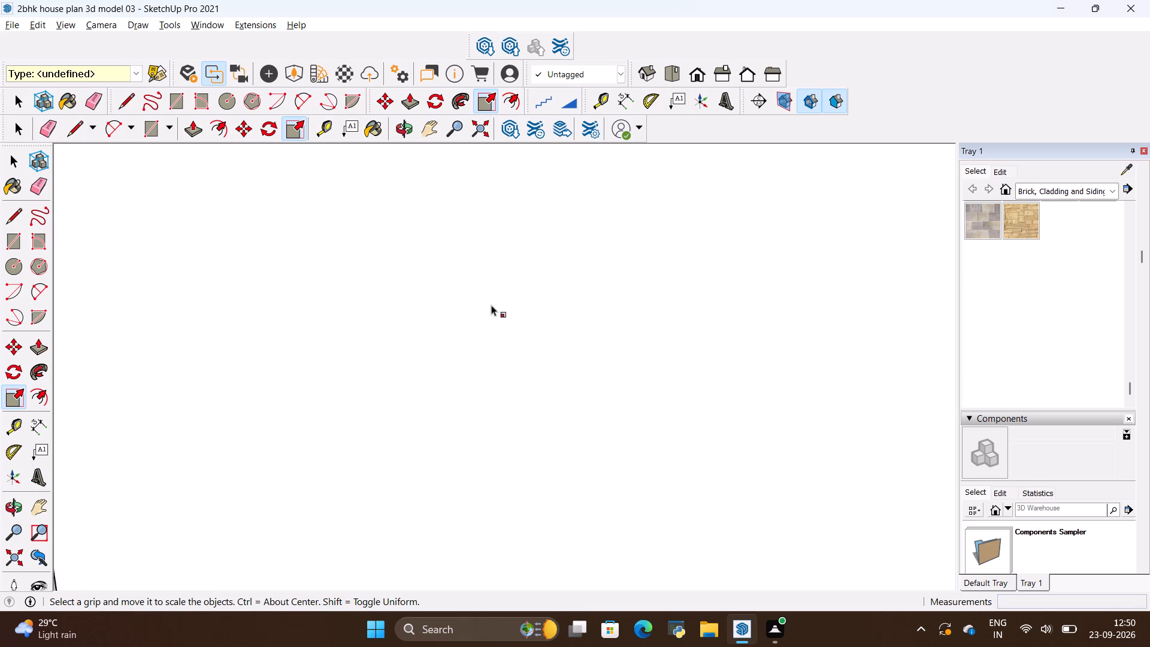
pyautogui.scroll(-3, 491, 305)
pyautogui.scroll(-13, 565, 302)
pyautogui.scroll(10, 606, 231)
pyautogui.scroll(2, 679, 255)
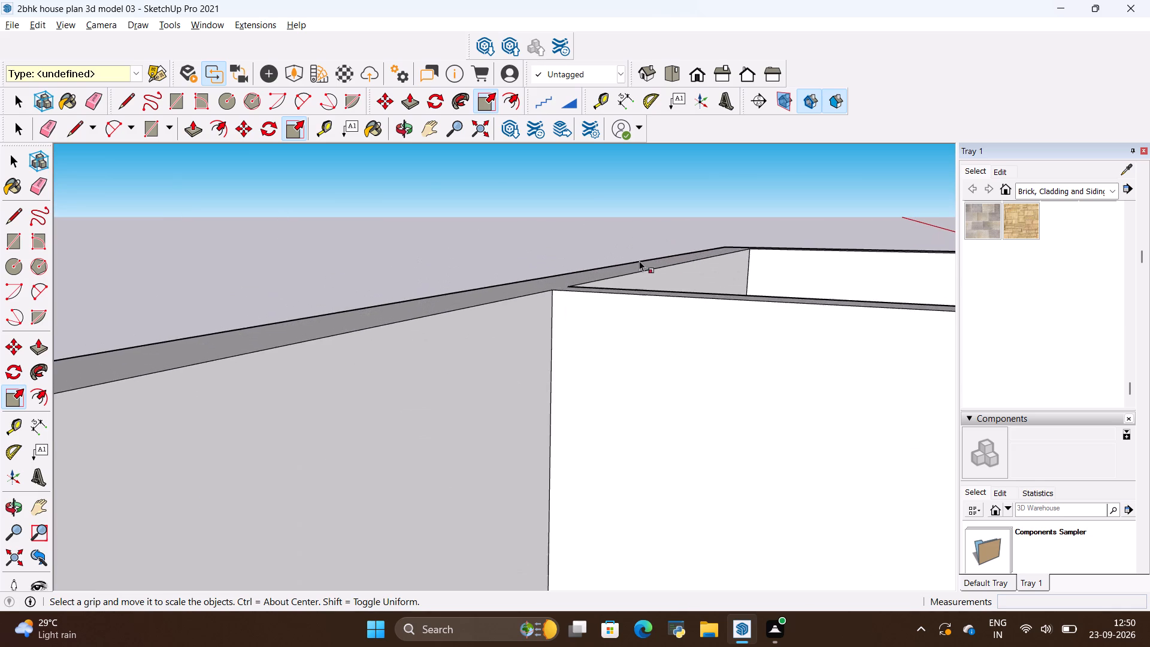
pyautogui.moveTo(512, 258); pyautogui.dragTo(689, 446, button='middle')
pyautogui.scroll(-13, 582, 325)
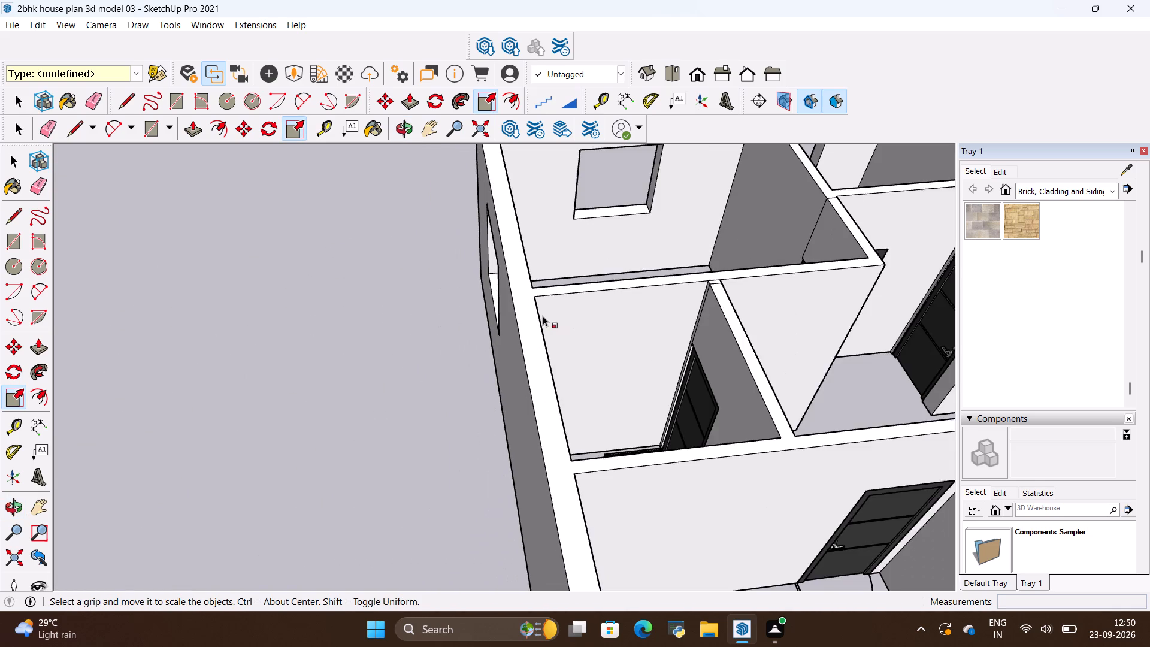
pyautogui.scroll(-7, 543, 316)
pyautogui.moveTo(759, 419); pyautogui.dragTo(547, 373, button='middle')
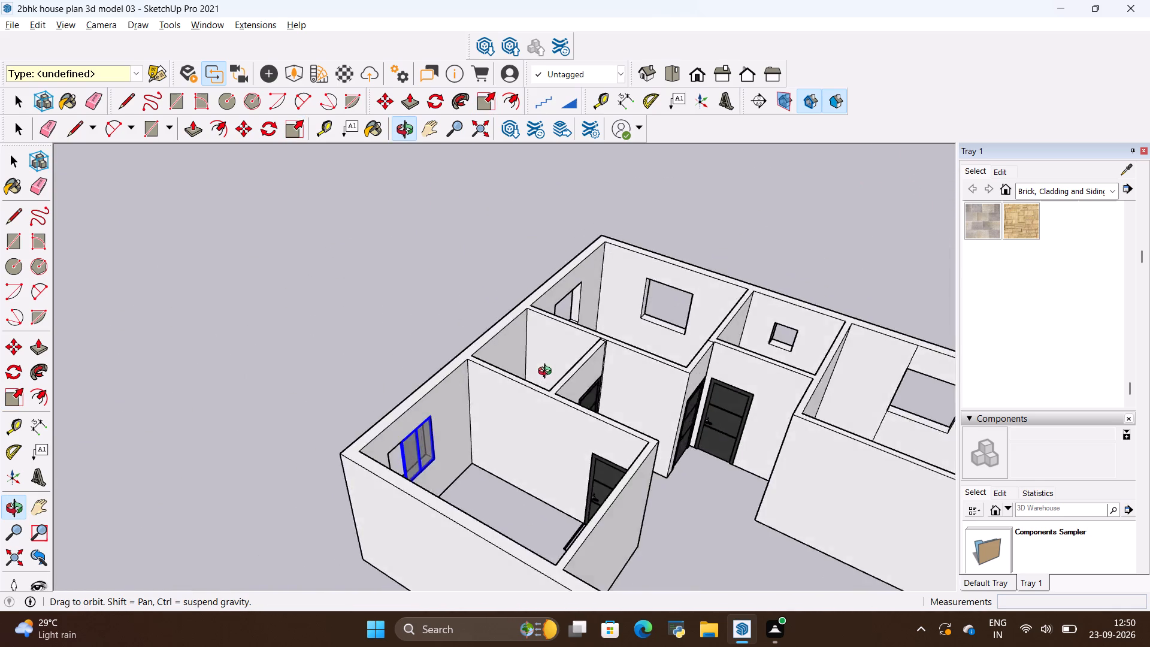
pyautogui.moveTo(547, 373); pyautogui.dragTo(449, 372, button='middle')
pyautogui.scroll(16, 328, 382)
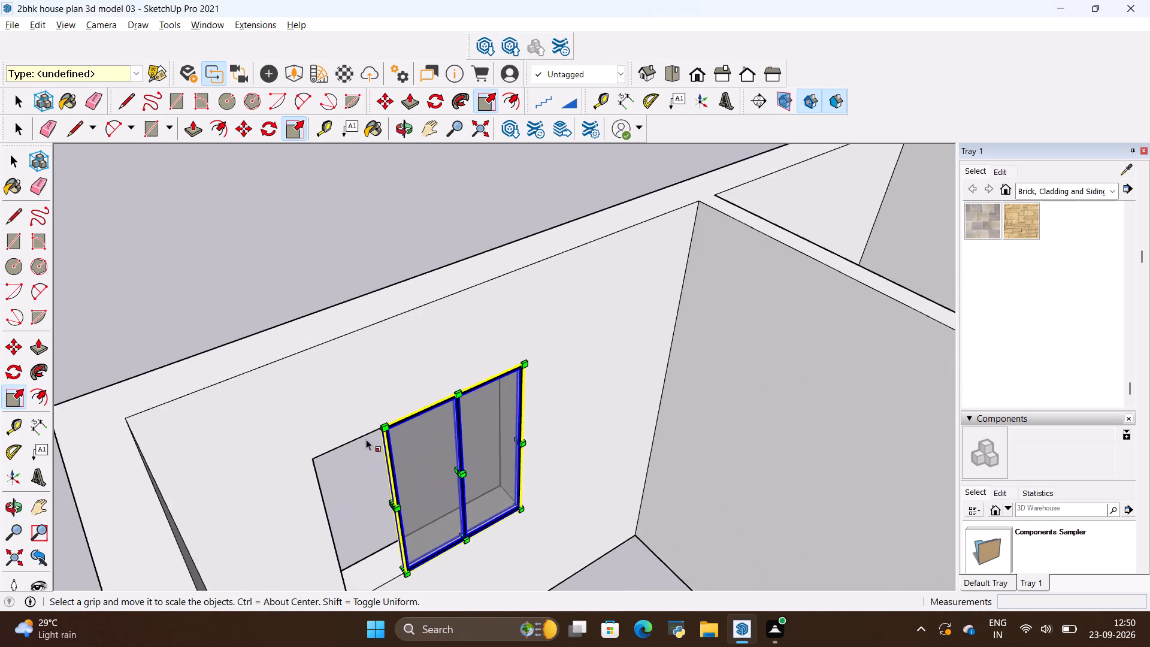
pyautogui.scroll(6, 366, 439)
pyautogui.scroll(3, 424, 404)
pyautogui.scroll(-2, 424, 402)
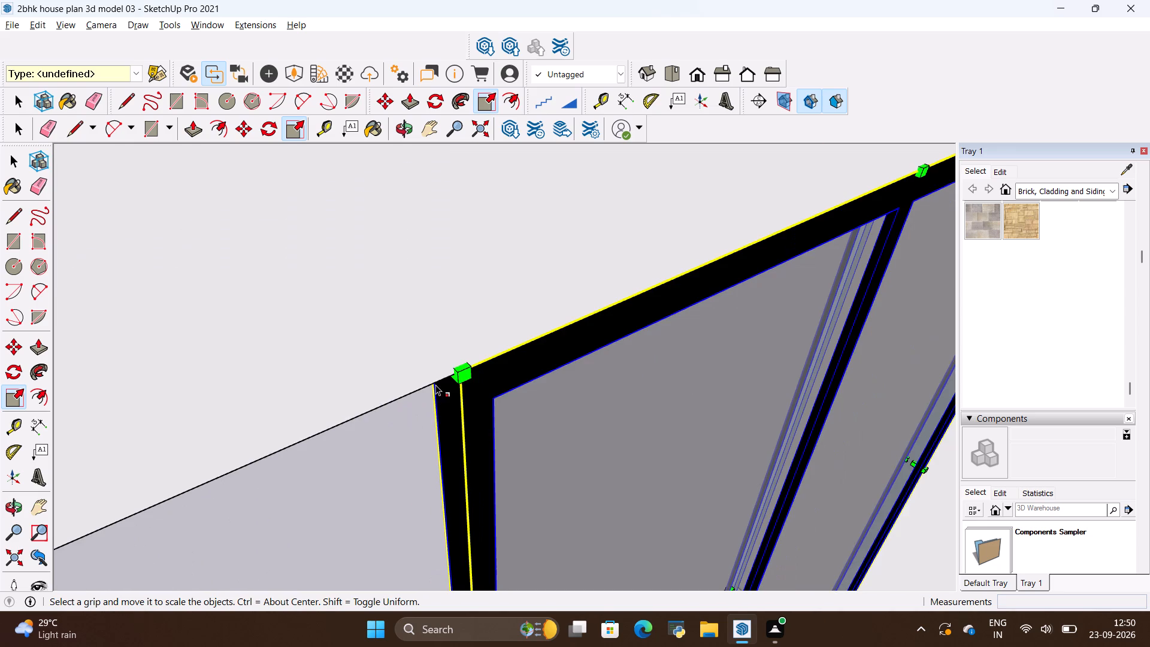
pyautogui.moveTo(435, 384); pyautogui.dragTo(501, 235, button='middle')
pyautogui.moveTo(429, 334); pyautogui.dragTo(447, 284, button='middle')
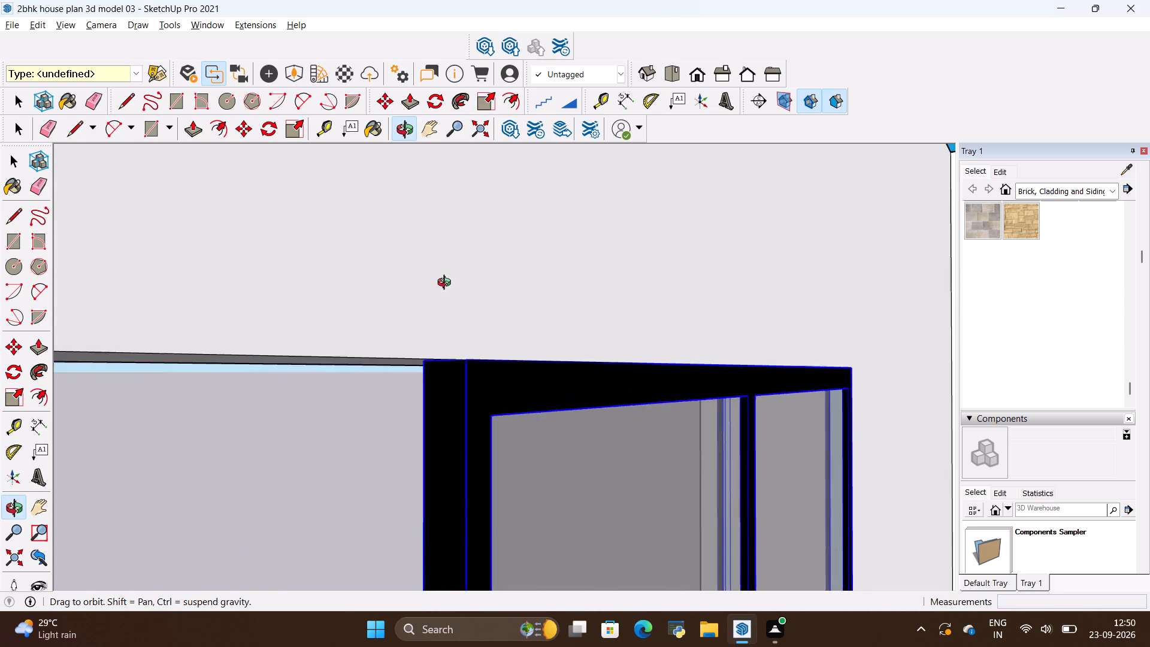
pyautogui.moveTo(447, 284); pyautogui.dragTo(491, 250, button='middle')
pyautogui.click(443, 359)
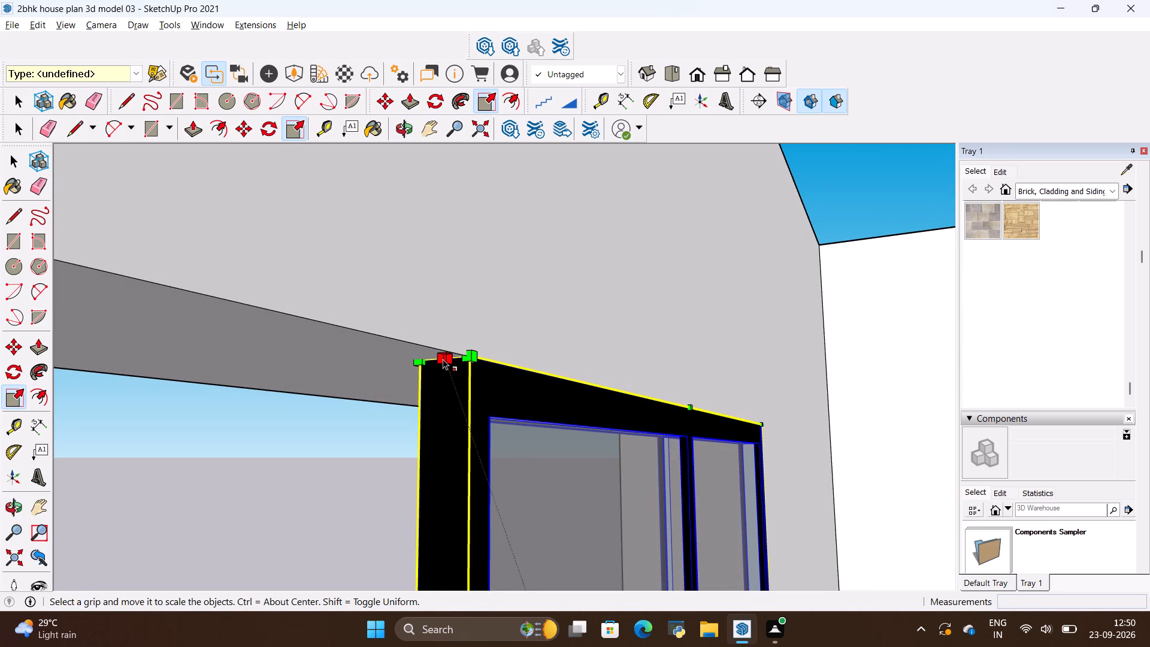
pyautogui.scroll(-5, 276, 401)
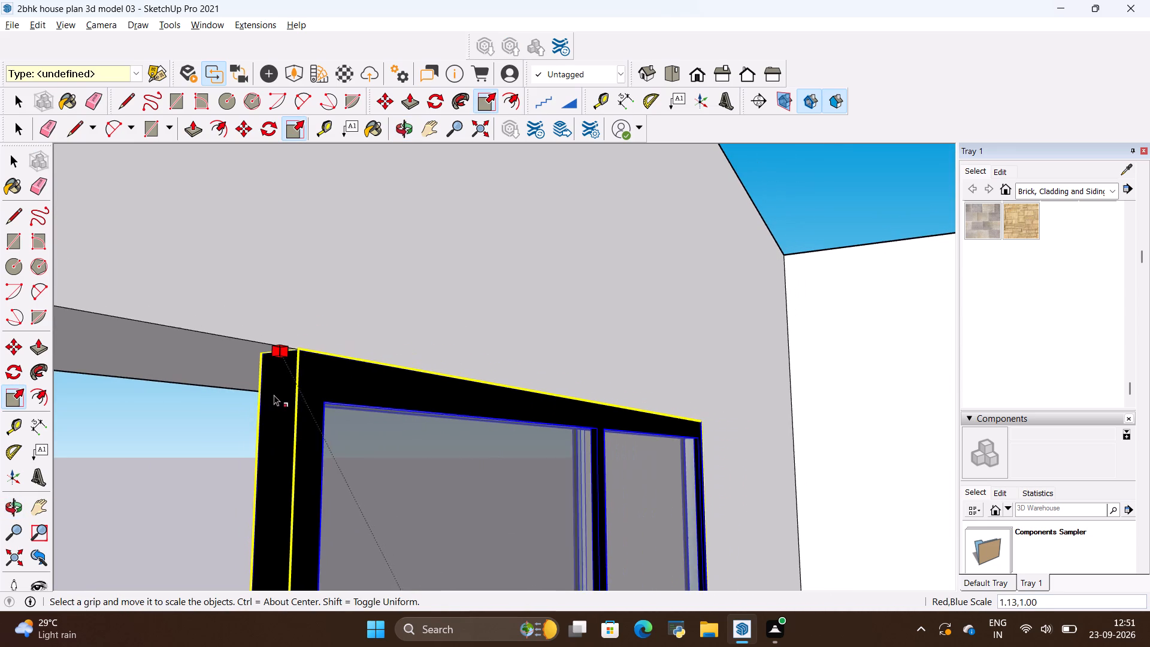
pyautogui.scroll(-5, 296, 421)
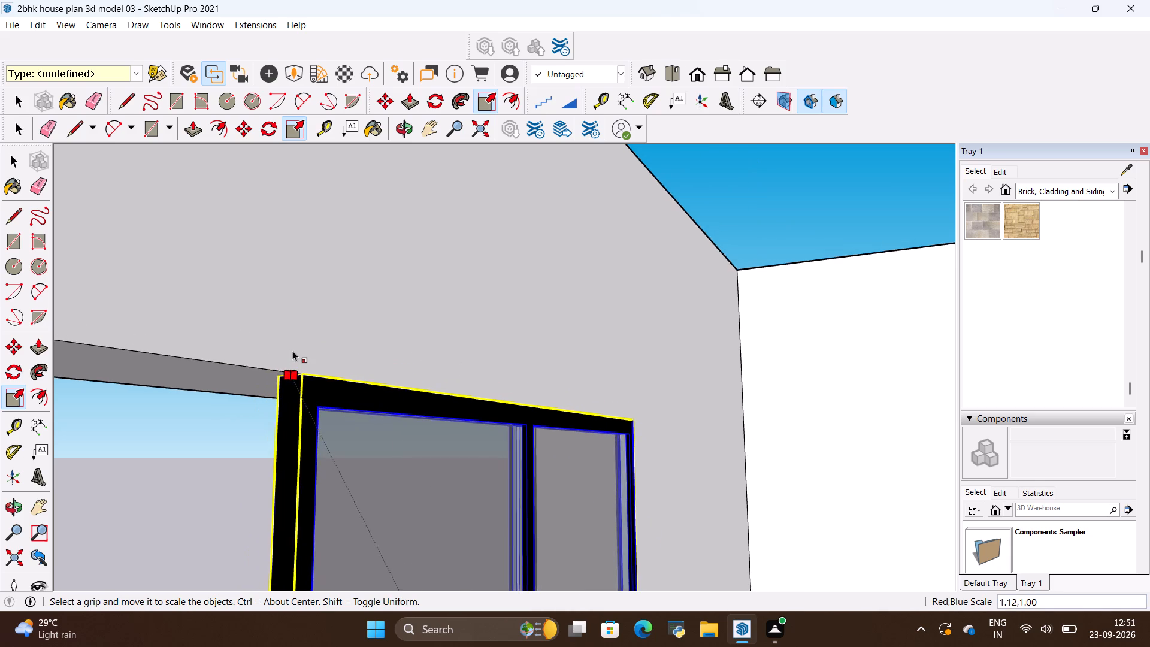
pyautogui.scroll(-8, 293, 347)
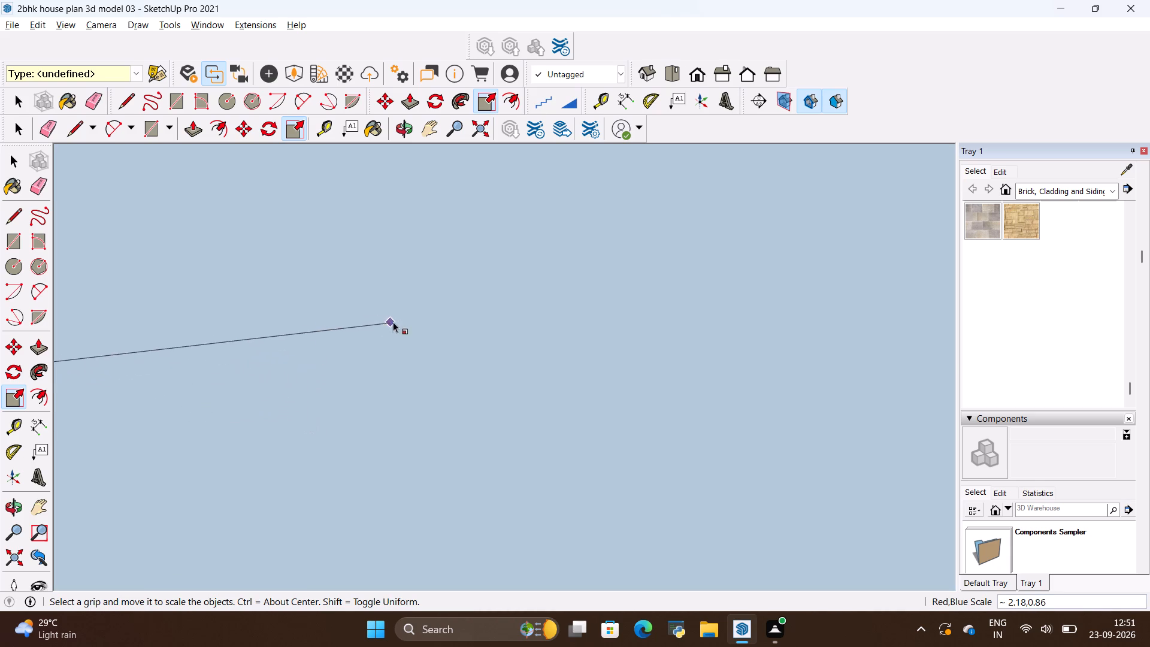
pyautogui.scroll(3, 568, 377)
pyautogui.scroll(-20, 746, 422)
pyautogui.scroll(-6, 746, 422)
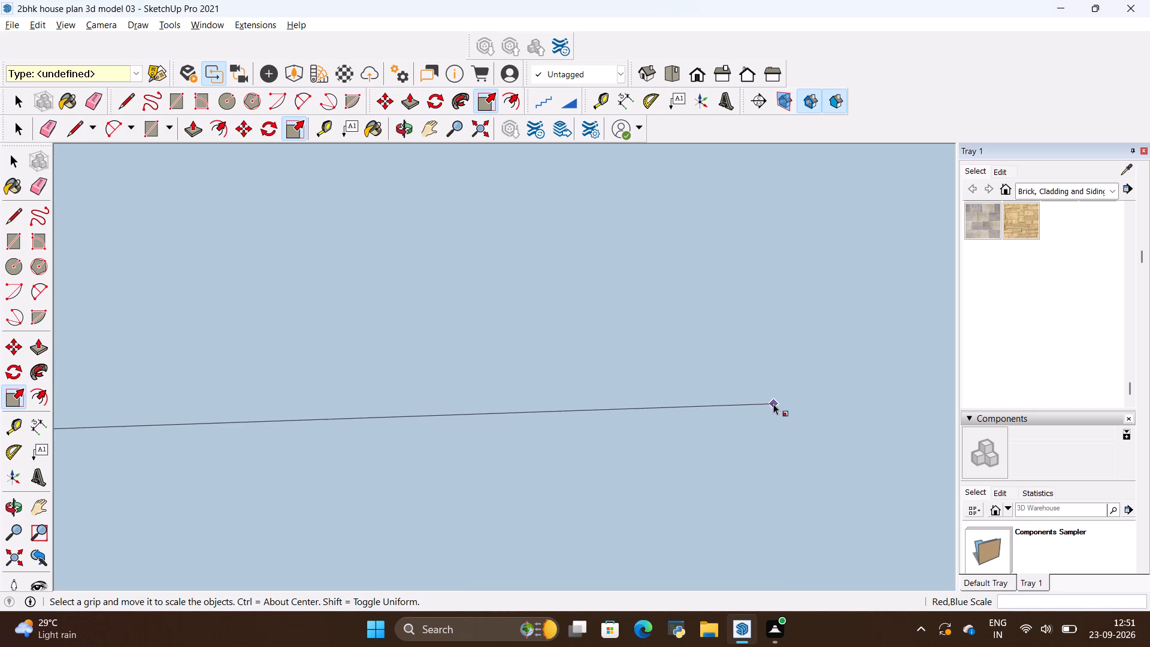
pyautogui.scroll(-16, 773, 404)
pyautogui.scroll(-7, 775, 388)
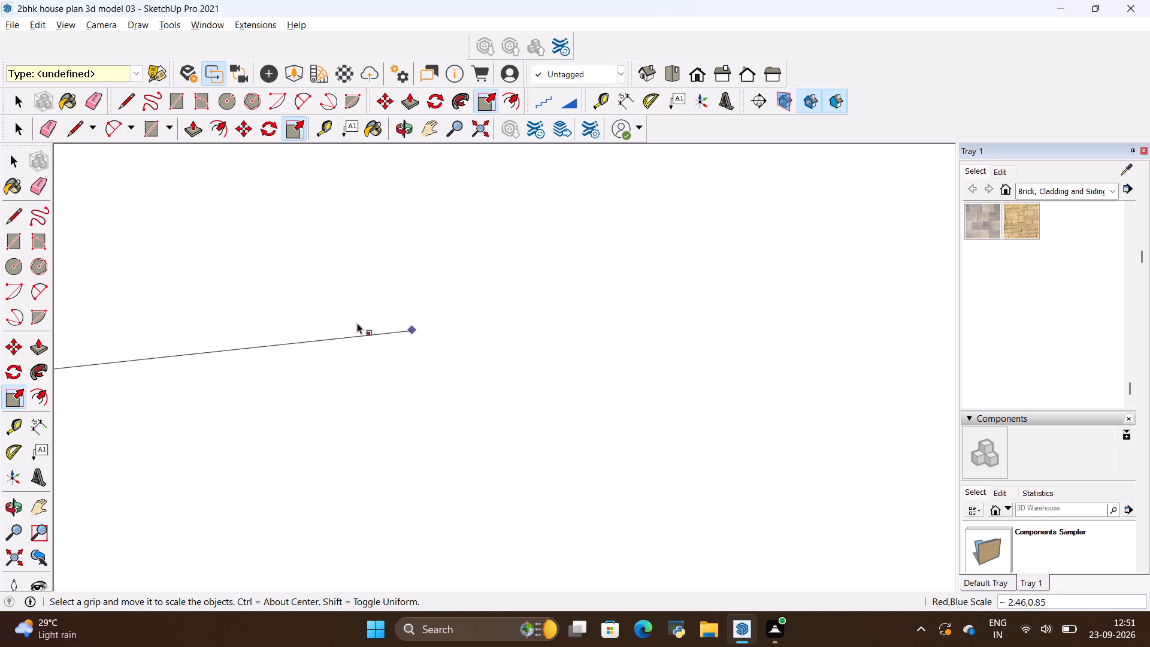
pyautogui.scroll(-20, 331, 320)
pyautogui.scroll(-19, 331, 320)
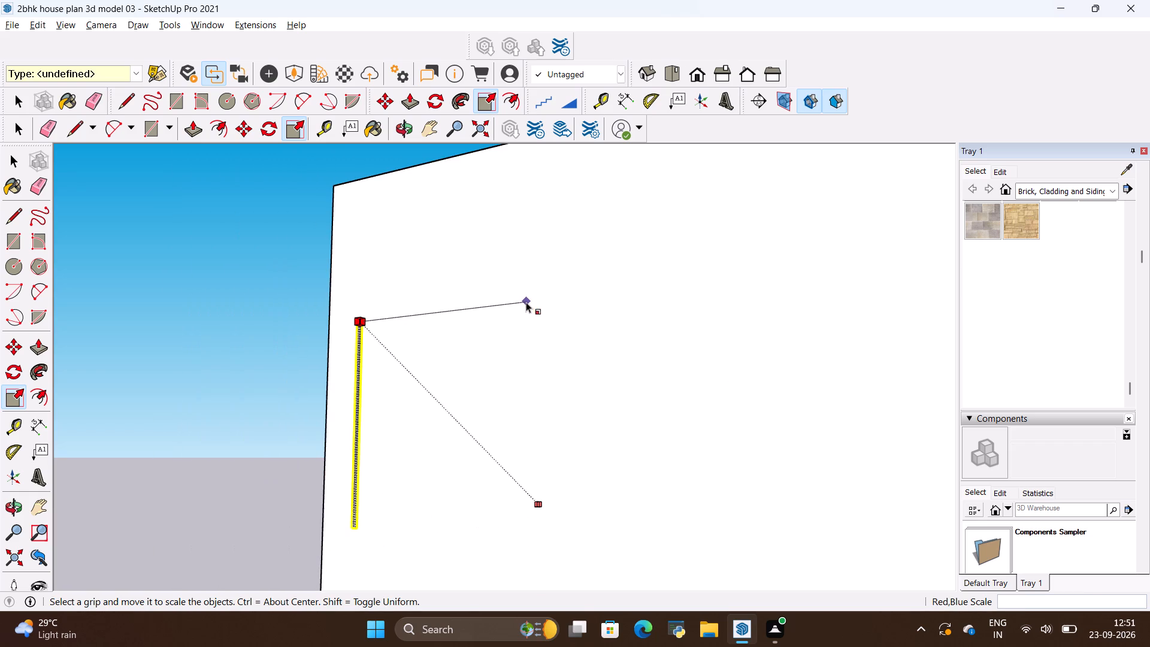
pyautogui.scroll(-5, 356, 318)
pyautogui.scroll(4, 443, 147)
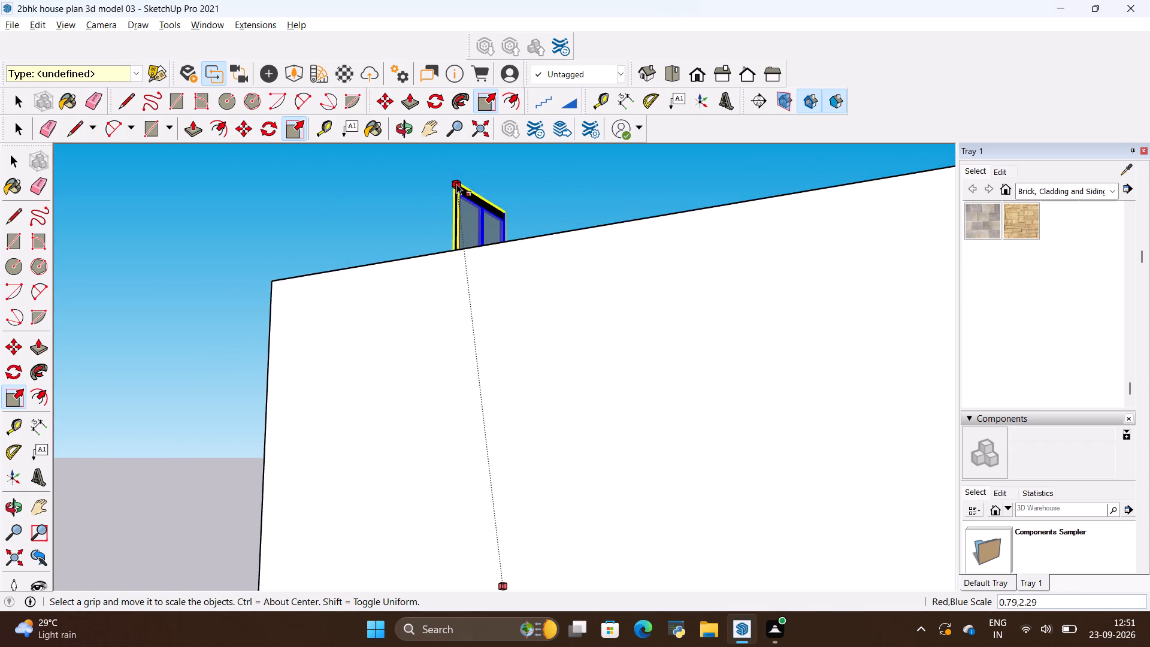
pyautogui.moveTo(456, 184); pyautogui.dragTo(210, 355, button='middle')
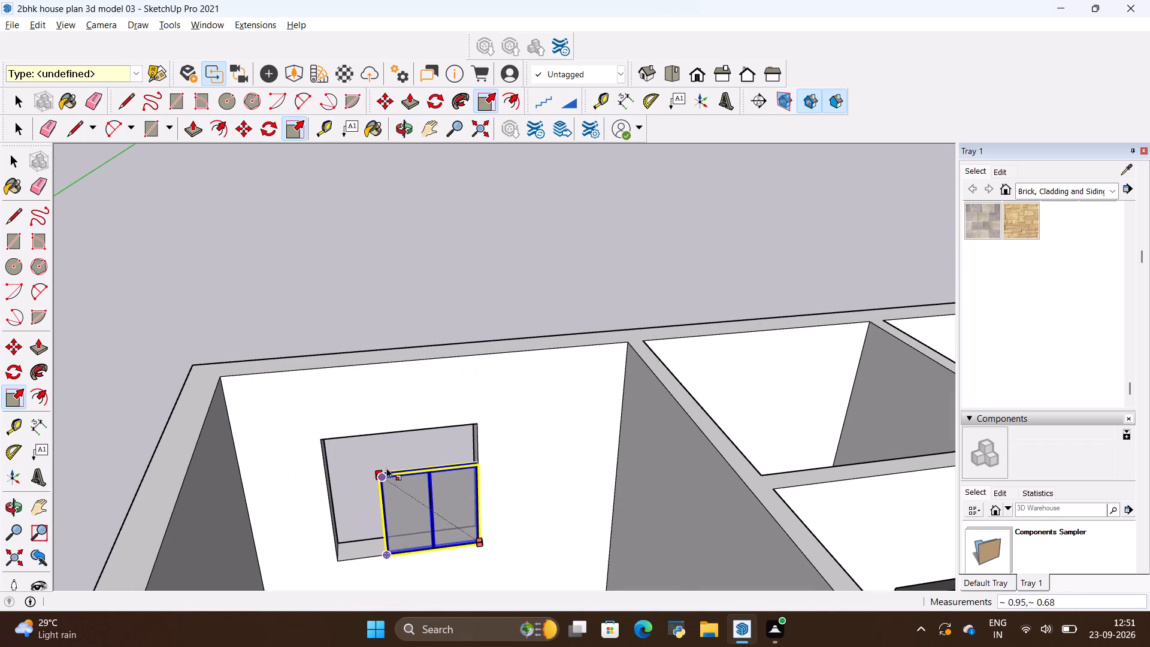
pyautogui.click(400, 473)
# Scale the window copy from the same upper corner along red and blue to about 1.94 by 1.53, reaching the opening's far upper corner.
pyautogui.scroll(8, 376, 420)
pyautogui.scroll(9, 434, 514)
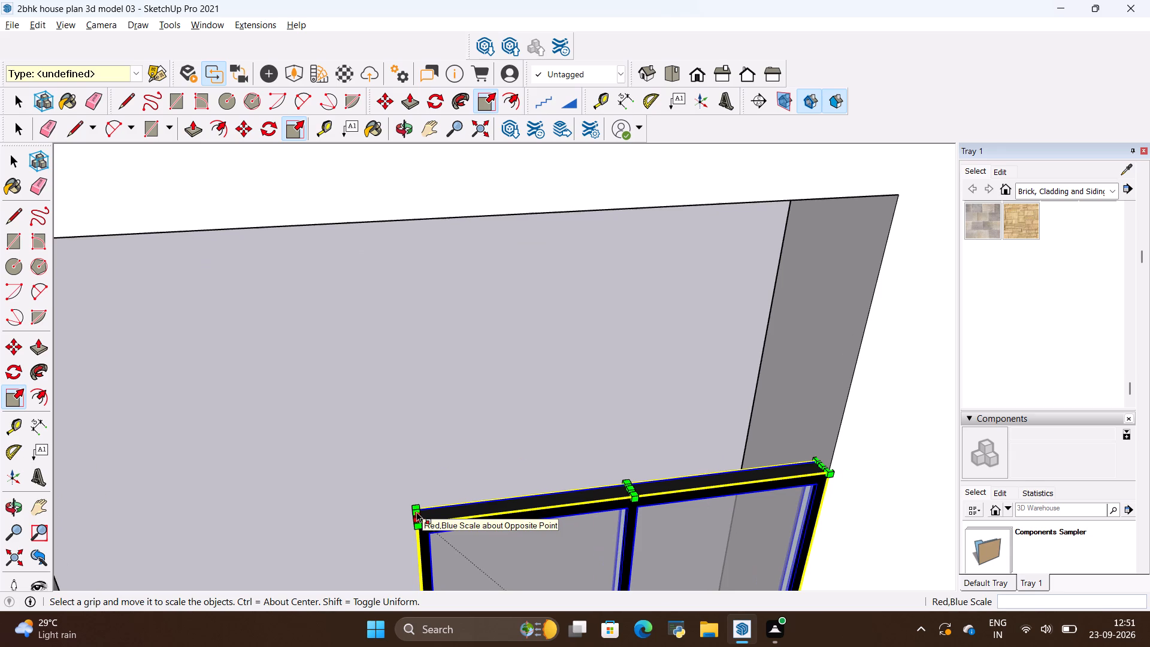
pyautogui.click(416, 511)
pyautogui.scroll(-6, 362, 386)
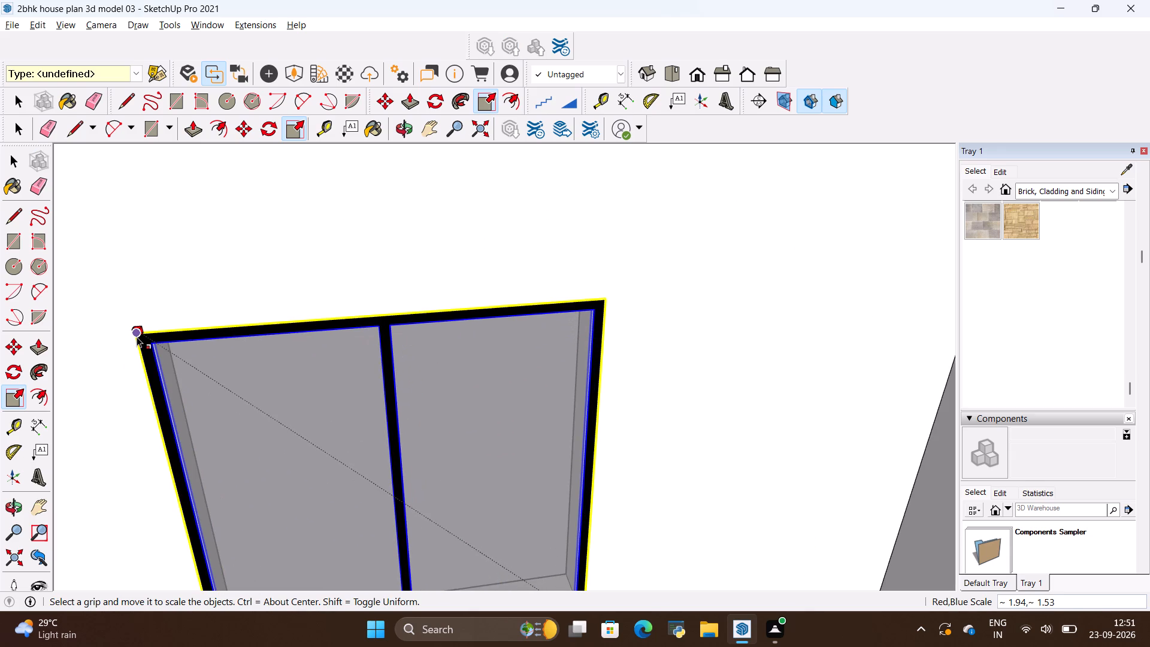
pyautogui.click(138, 337)
pyautogui.scroll(-4, 380, 336)
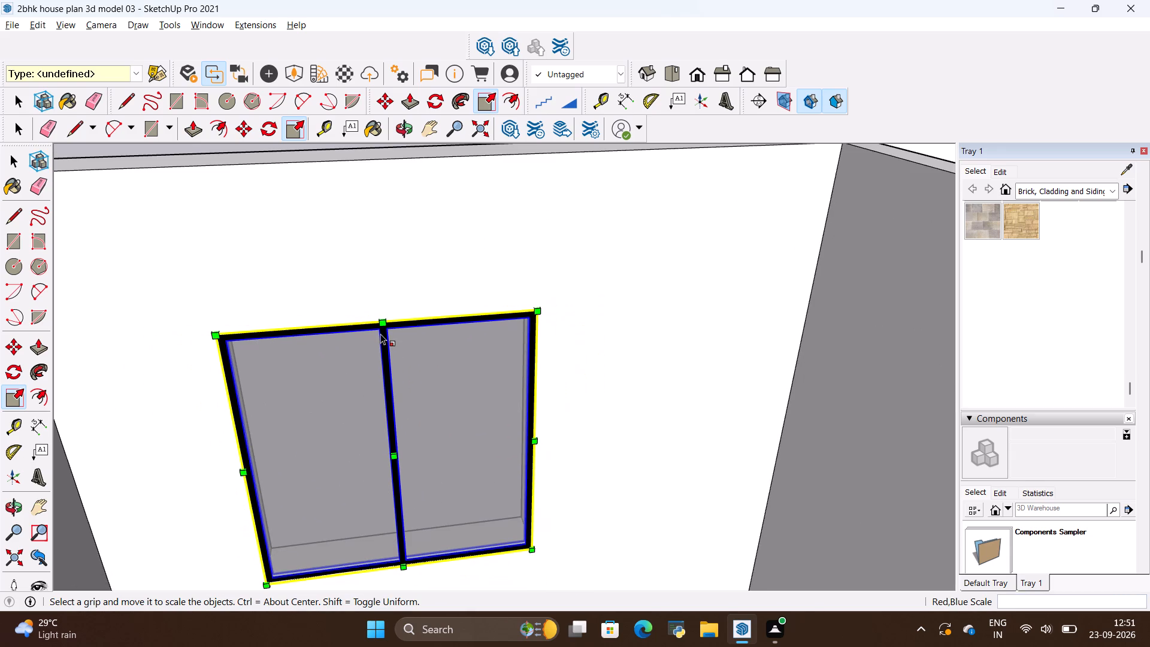
# Move the fitted window about 4 1/2" by its lower corner, deeper into the wall opening.
pyautogui.scroll(-3, 419, 326)
pyautogui.scroll(2, 516, 408)
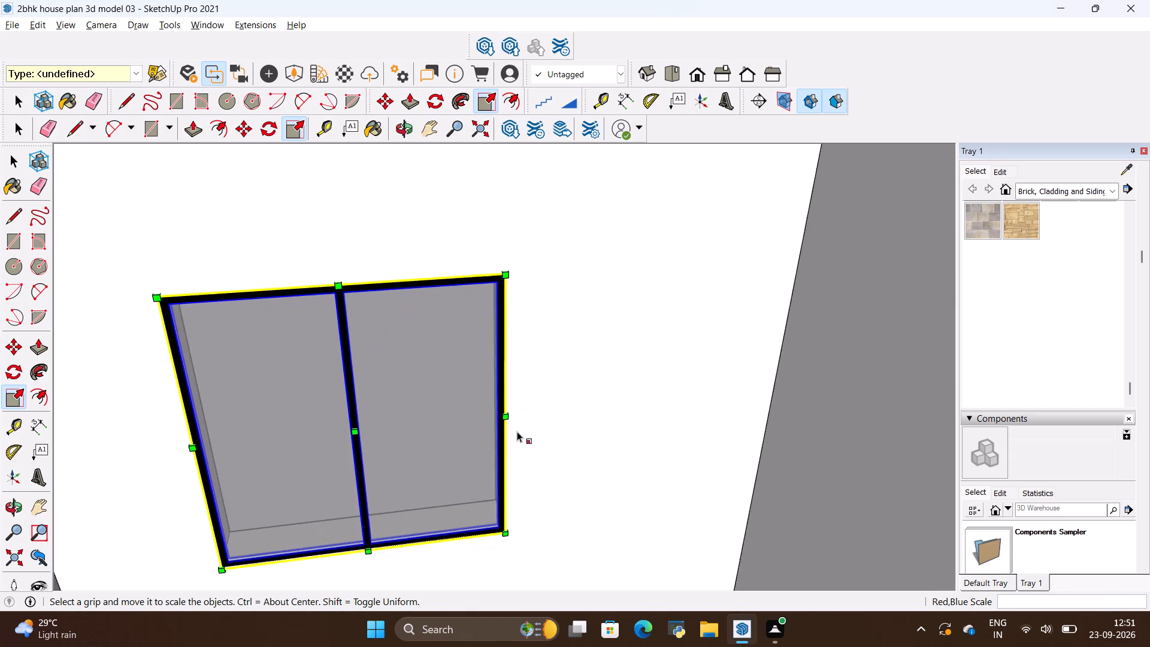
pyautogui.scroll(2, 517, 431)
pyautogui.scroll(-5, 518, 388)
pyautogui.scroll(11, 522, 474)
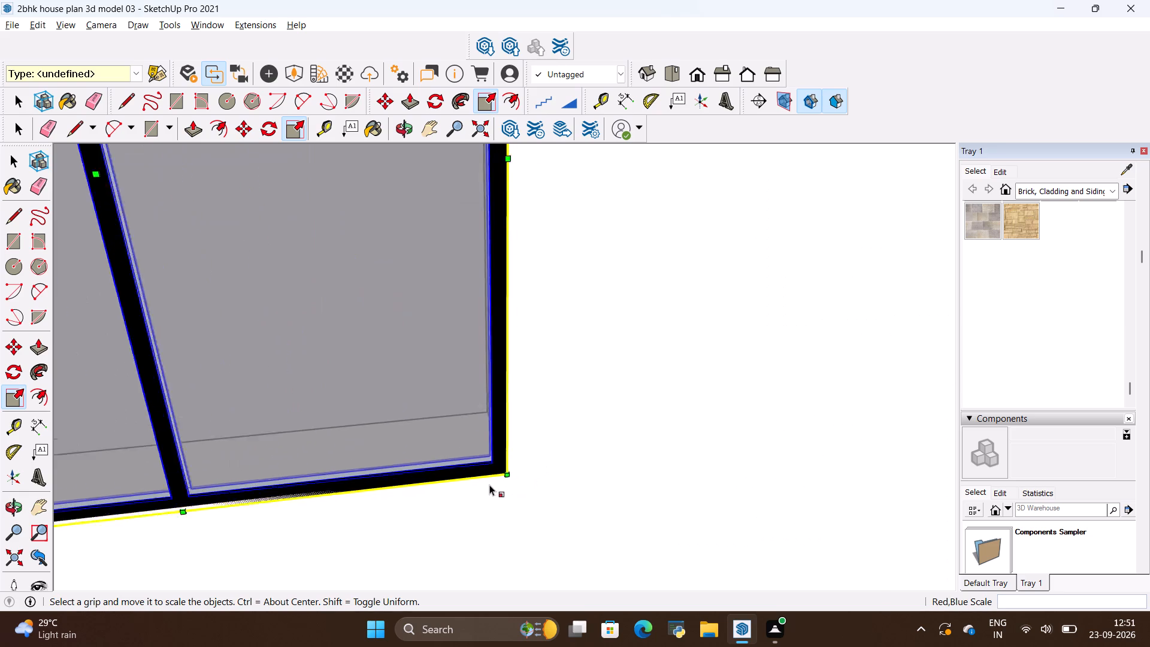
pyautogui.scroll(5, 489, 485)
pyautogui.press('m')
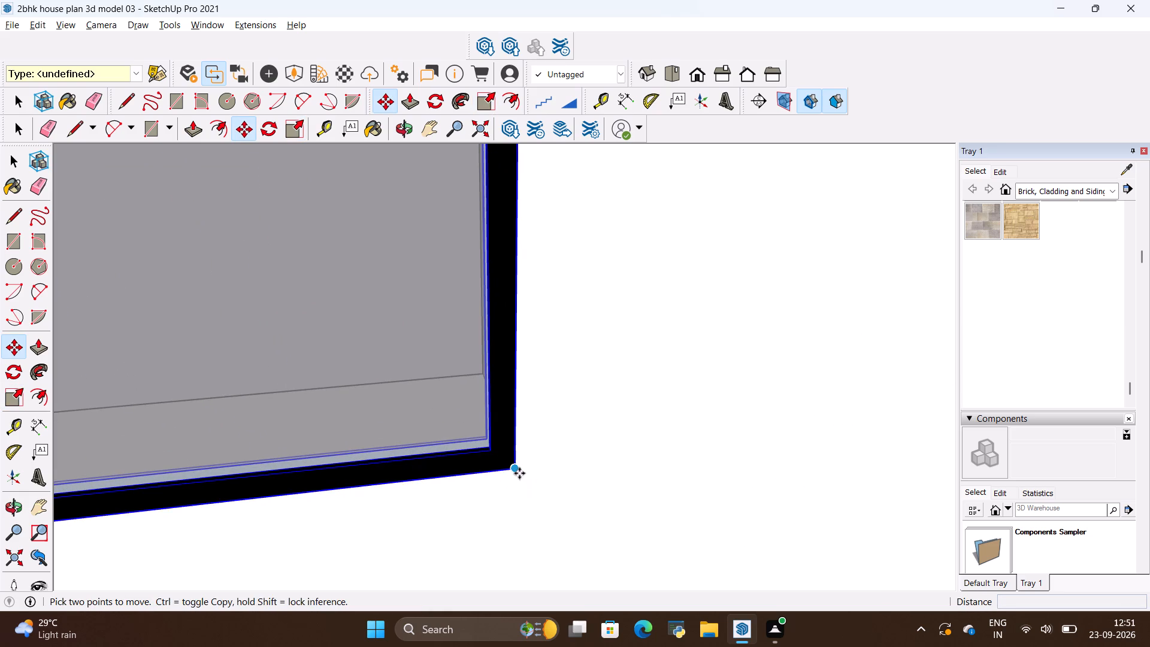
pyautogui.click(516, 468)
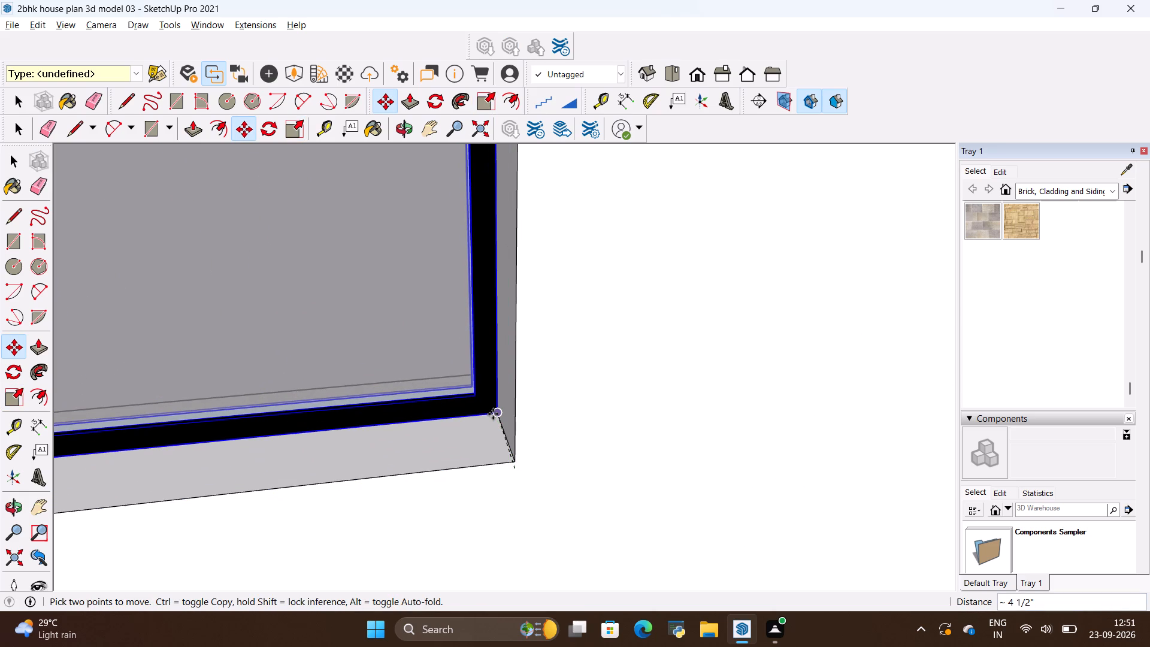
pyautogui.click(493, 414)
pyautogui.scroll(-5, 564, 406)
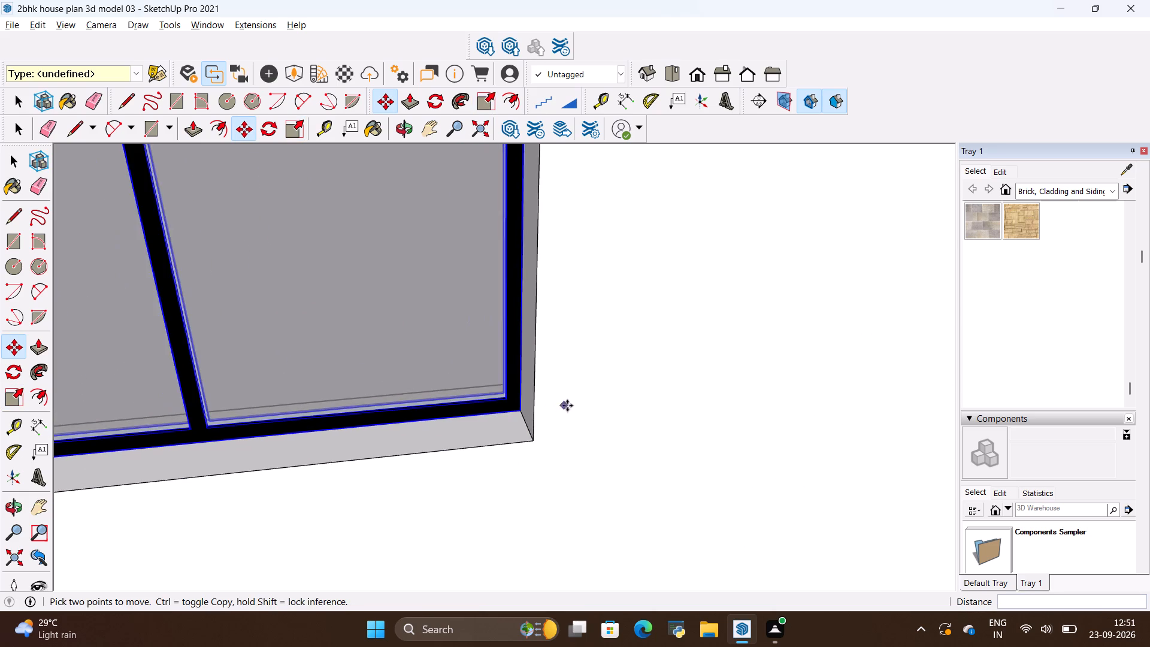
pyautogui.scroll(-12, 641, 405)
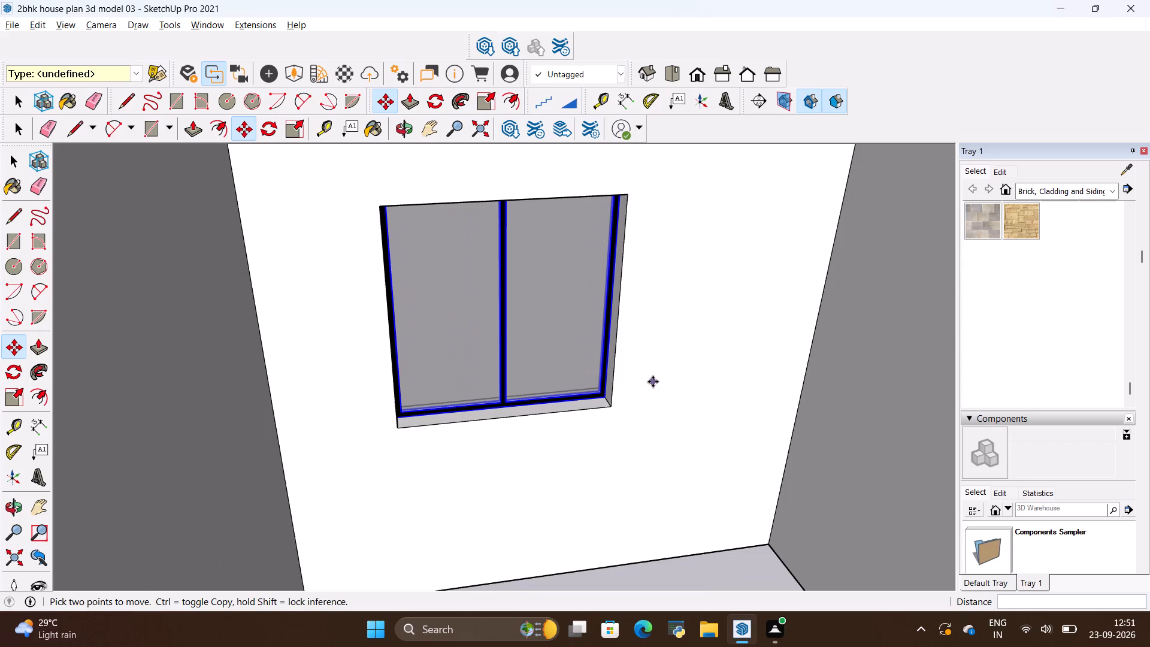
# Copy the fitted window by its lower corner about 18' 10 15/16" into the opening in the far room along the same outer wall.
pyautogui.scroll(8, 639, 362)
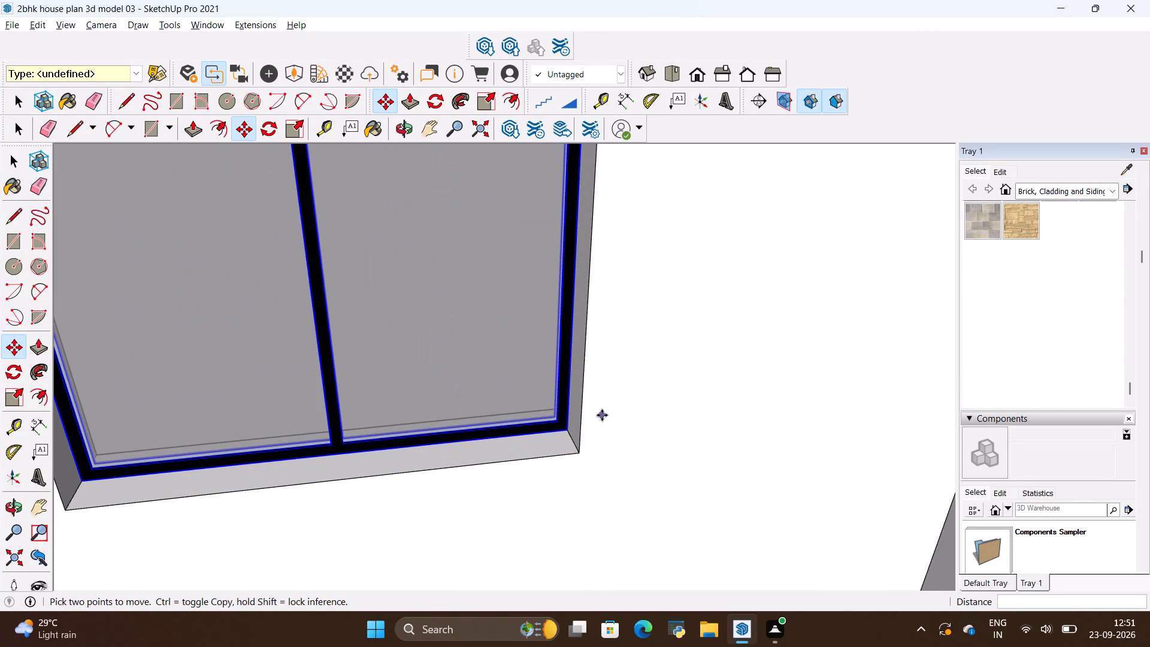
pyautogui.press('m')
pyautogui.scroll(4, 574, 437)
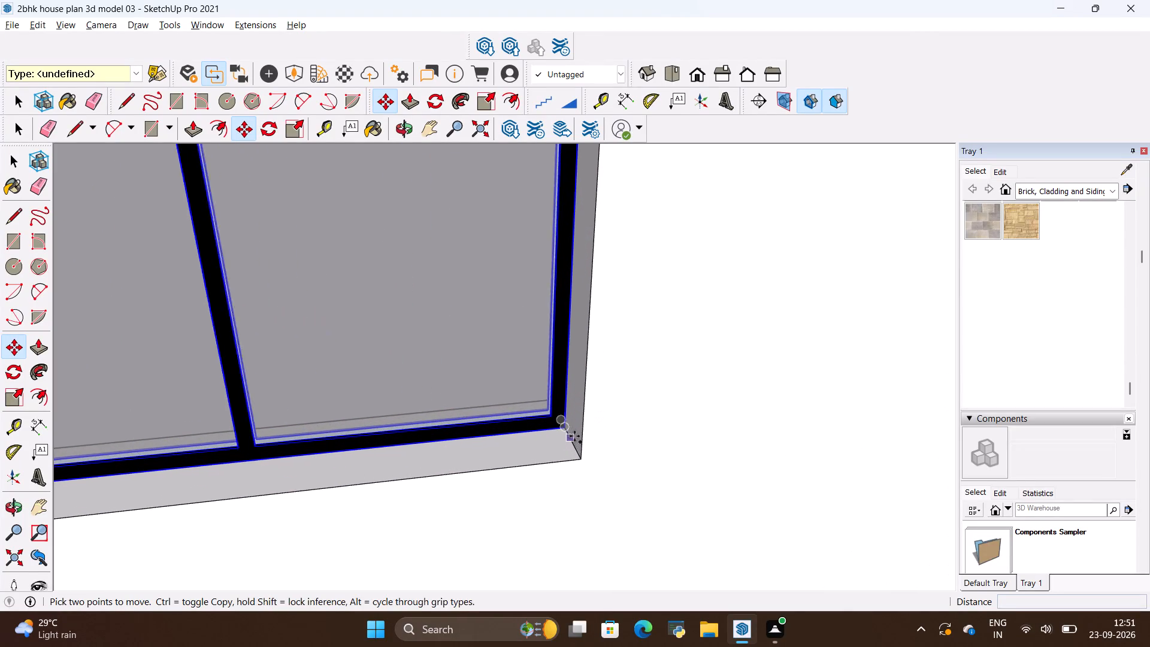
pyautogui.click(567, 427)
pyautogui.scroll(-17, 457, 434)
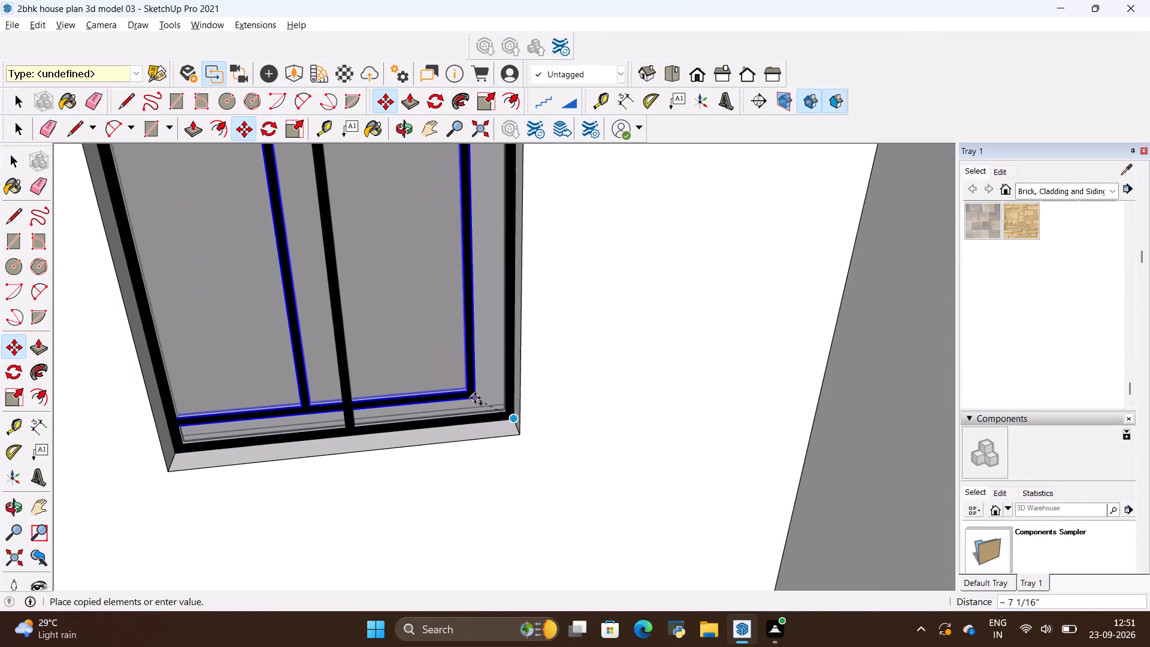
pyautogui.scroll(-11, 475, 398)
pyautogui.scroll(17, 756, 376)
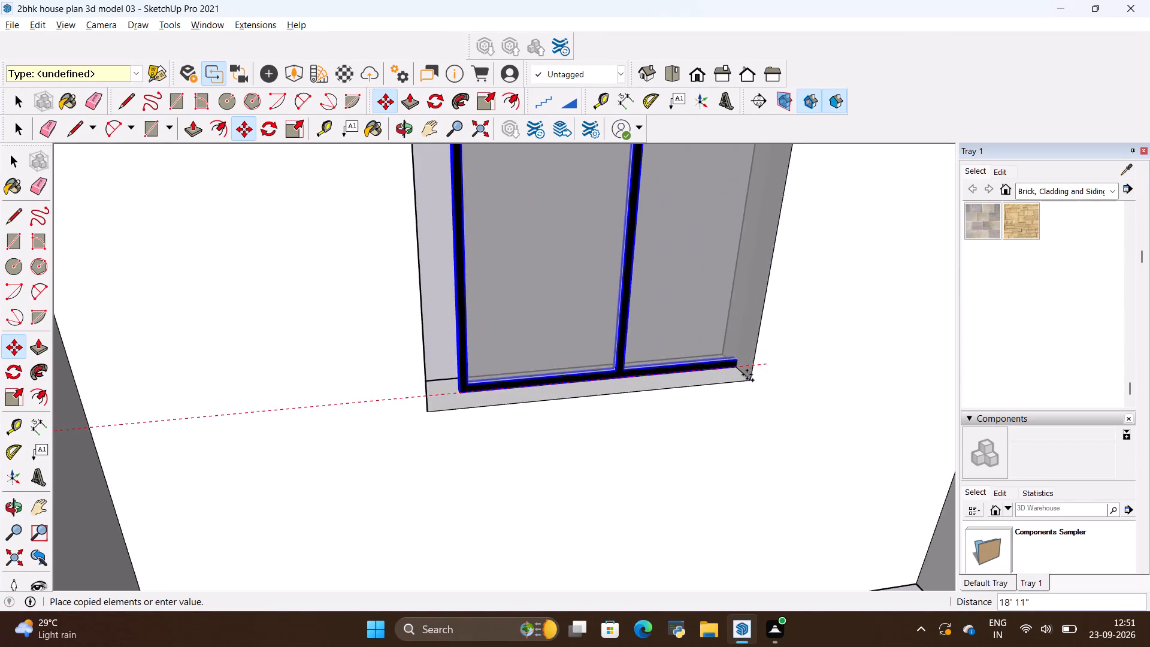
pyautogui.scroll(2, 715, 372)
pyautogui.click(741, 363)
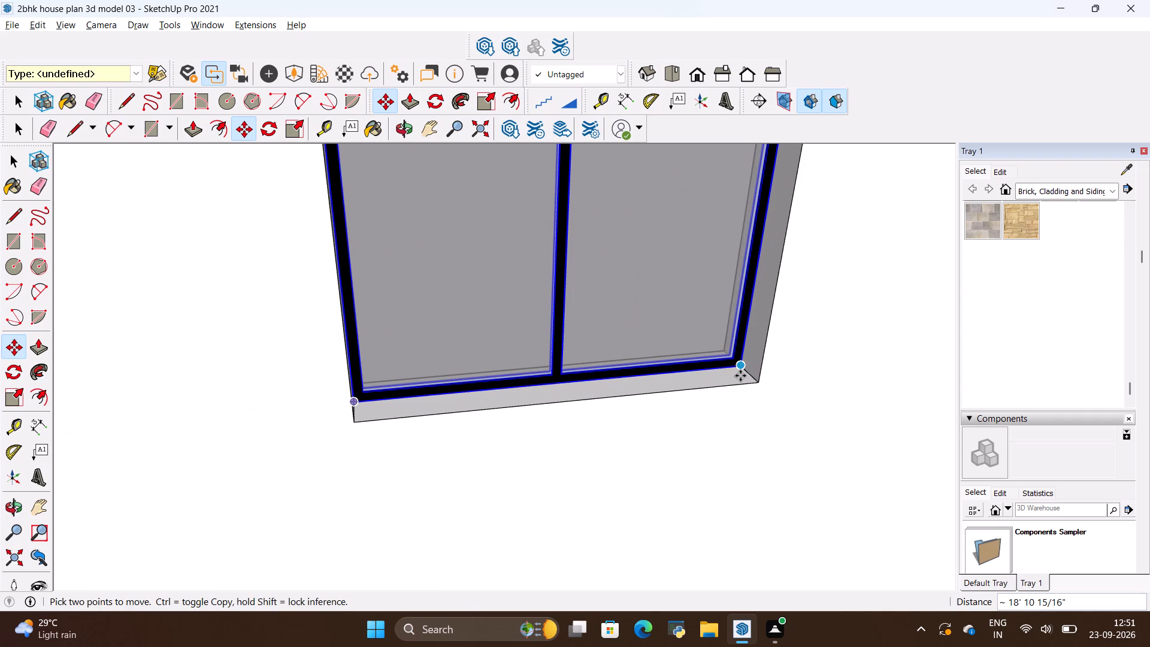
# Copy the fitted window by its lower corner about 35' 5 7/16" into the opening beside the door in the opposite outer wall.
pyautogui.click(740, 366)
pyautogui.scroll(-16, 628, 415)
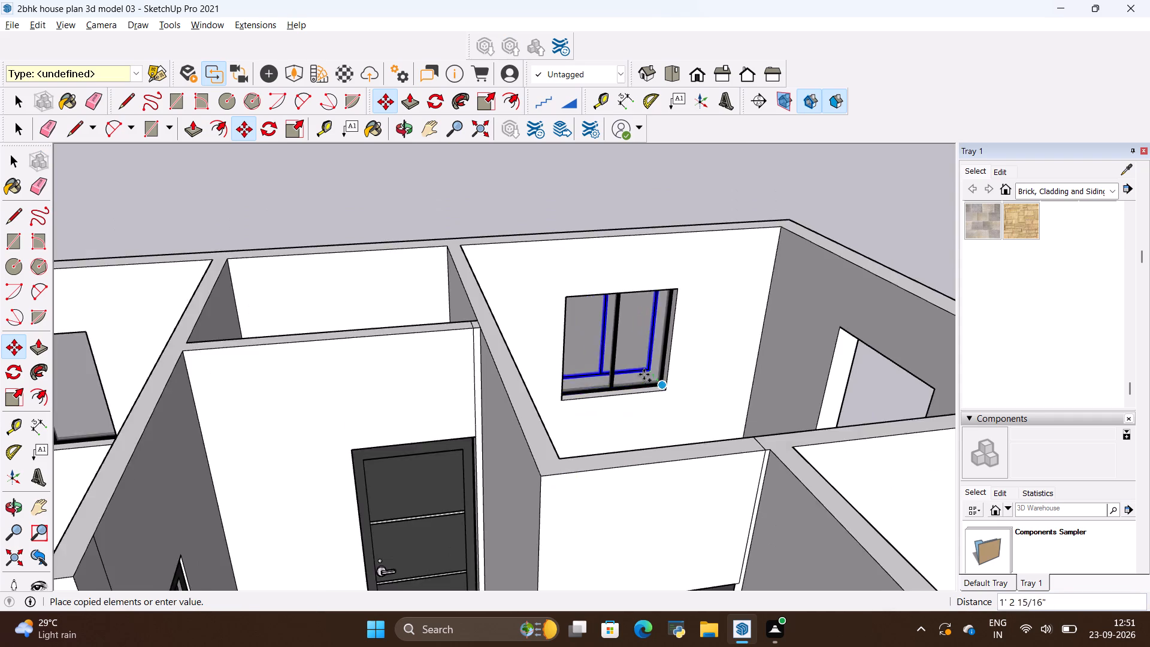
pyautogui.scroll(-13, 644, 374)
pyautogui.scroll(-8, 648, 364)
pyautogui.scroll(11, 630, 448)
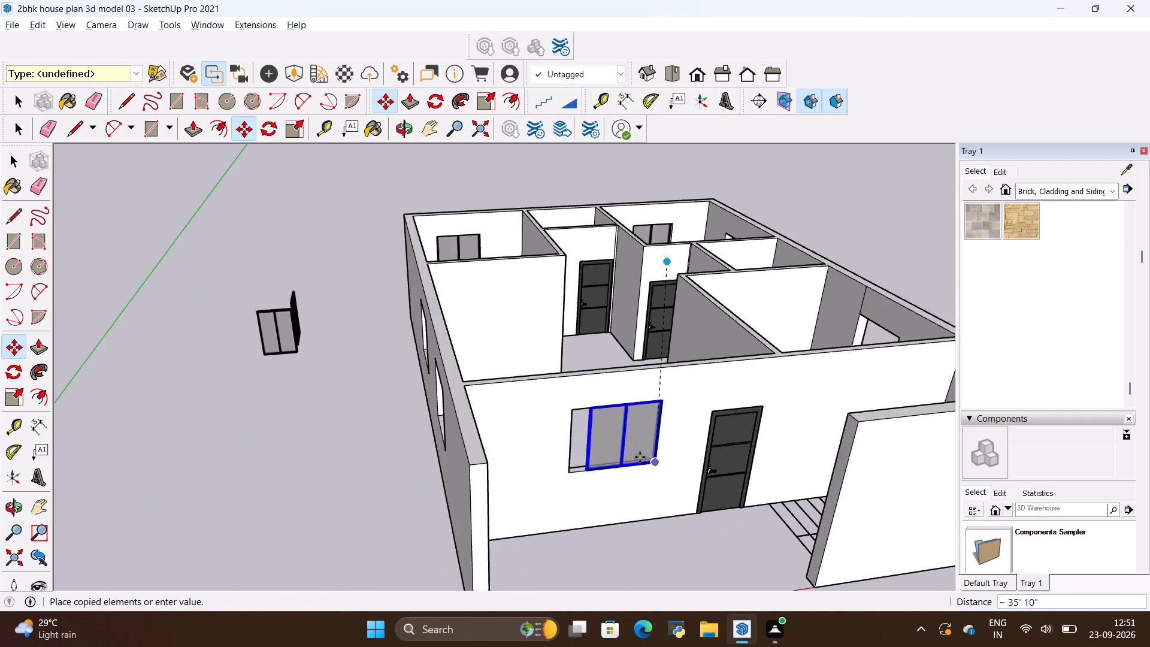
pyautogui.scroll(12, 640, 457)
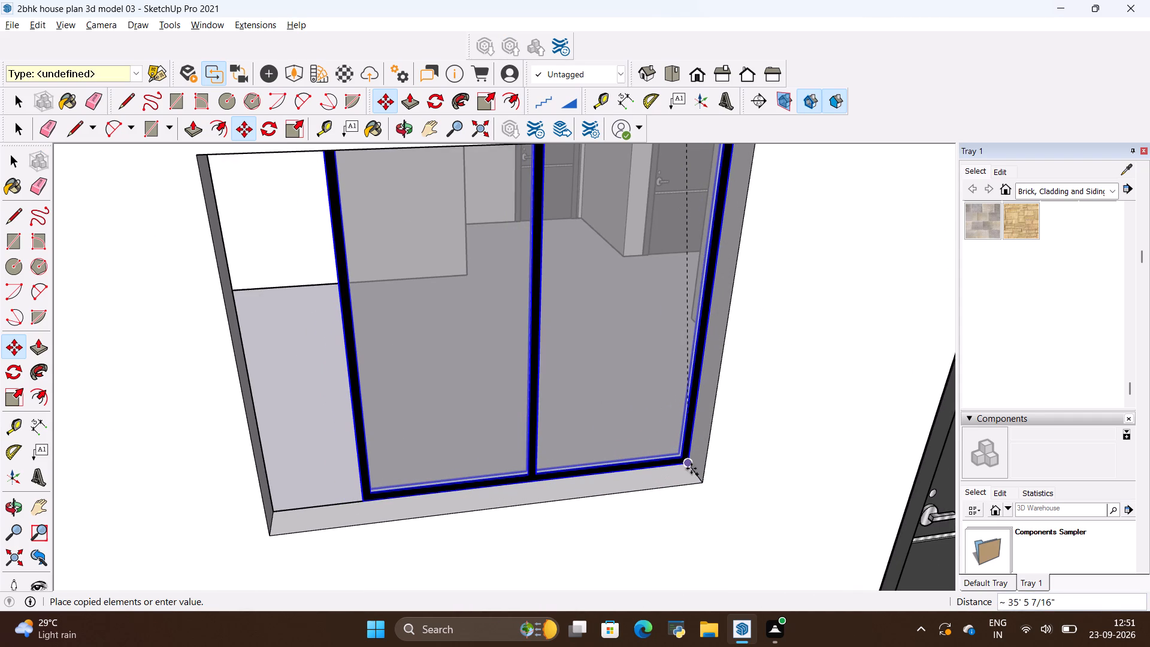
pyautogui.click(692, 470)
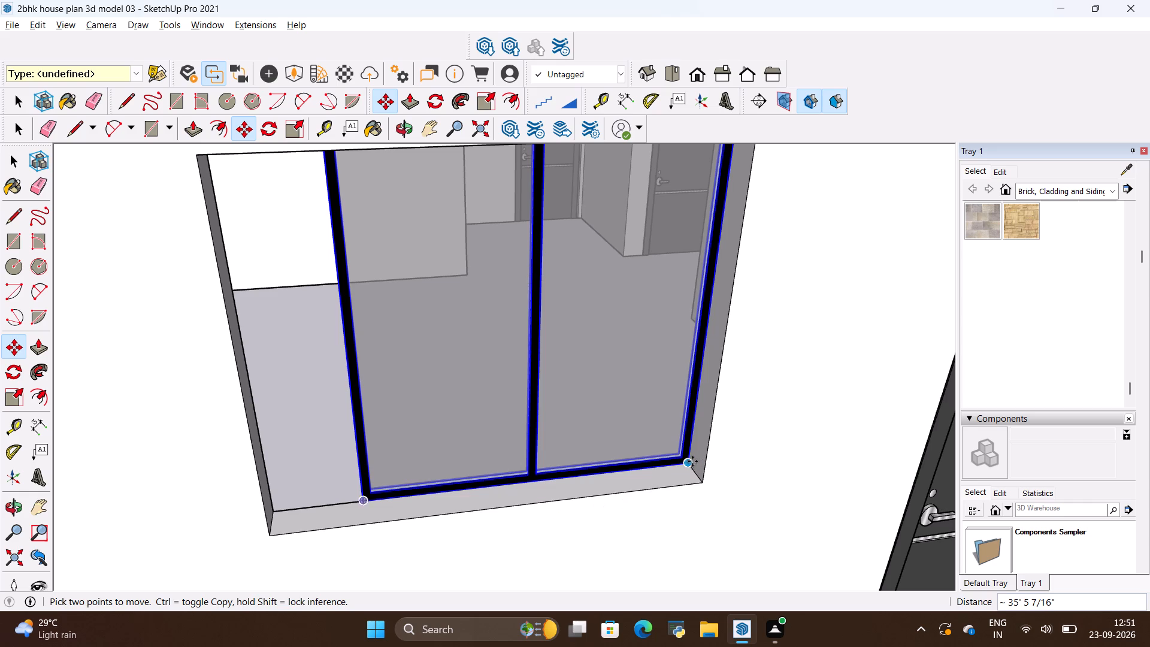
# Move the new window copy about 2 1/2" by its lower corner, adjusting its depth within the wall opening.
pyautogui.click(691, 461)
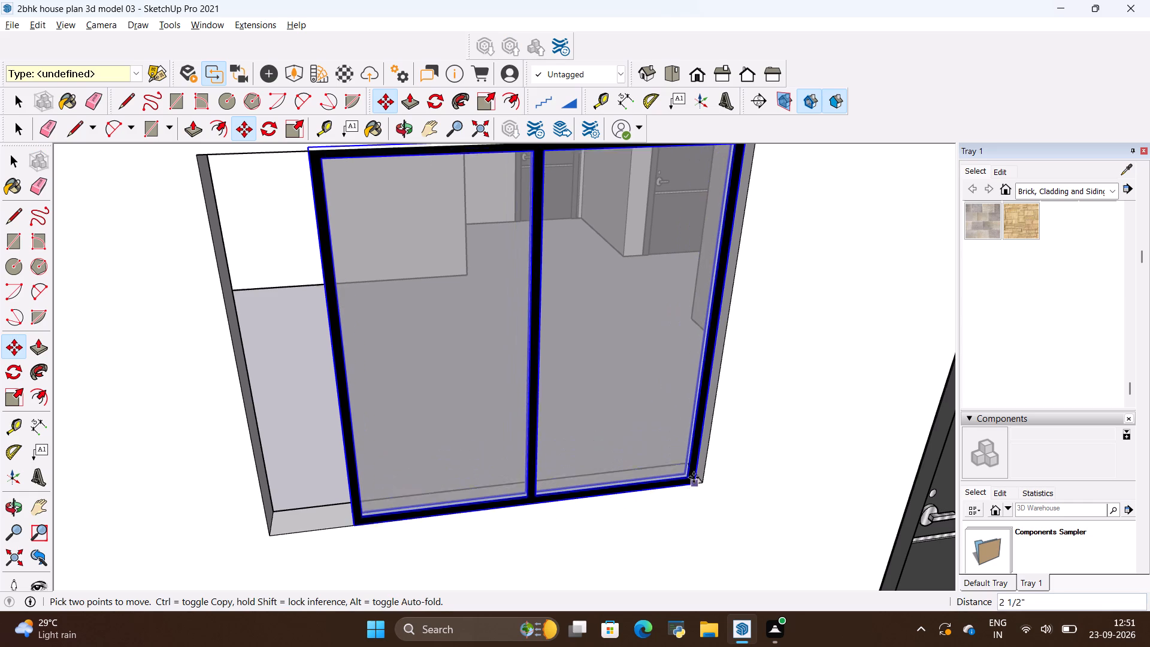
pyautogui.scroll(6, 697, 474)
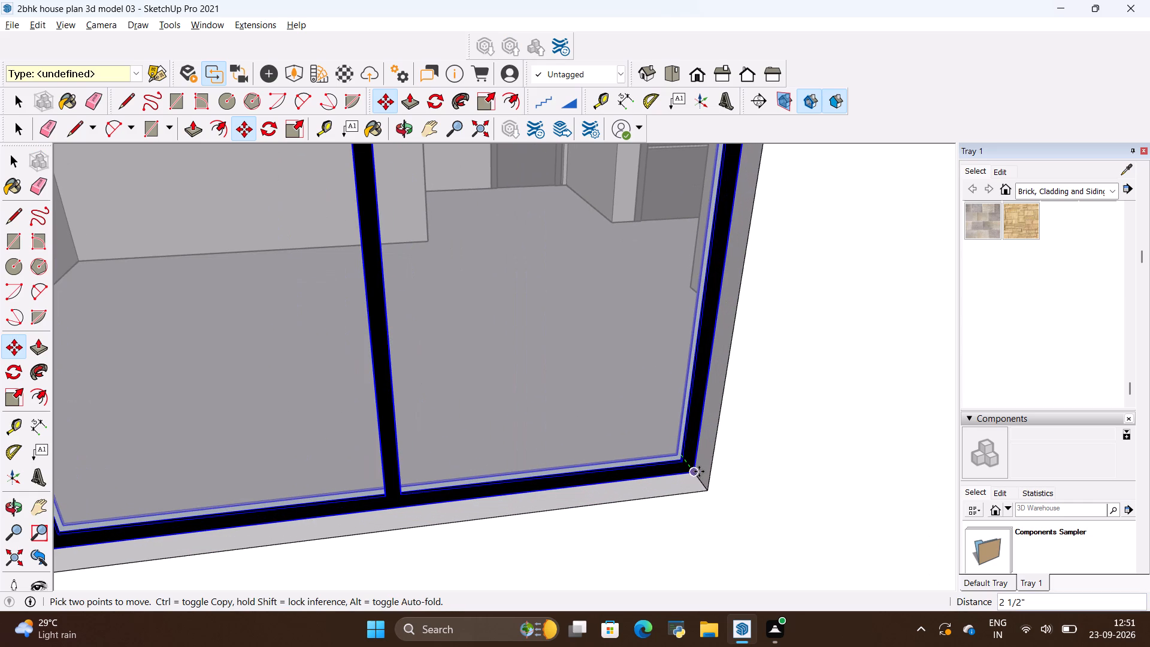
pyautogui.click(699, 471)
# Move the window copy down about 1 3/8" from its free upper end, below the opening's top face.
pyautogui.scroll(-10, 731, 470)
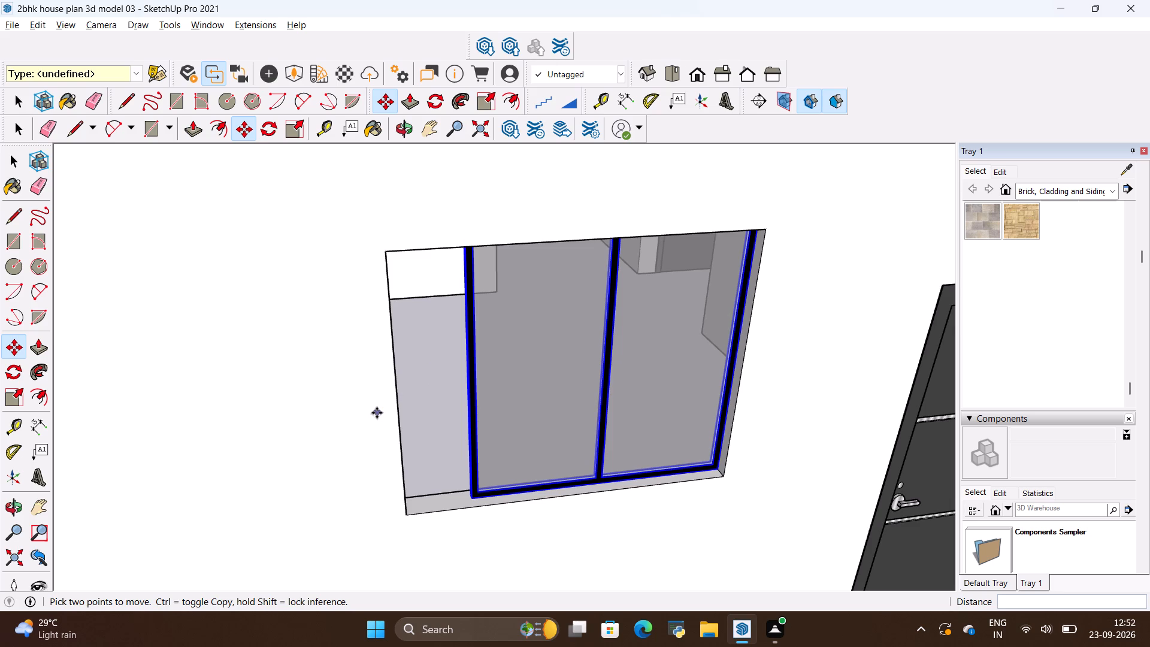
pyautogui.moveTo(377, 413); pyautogui.dragTo(438, 337, button='middle')
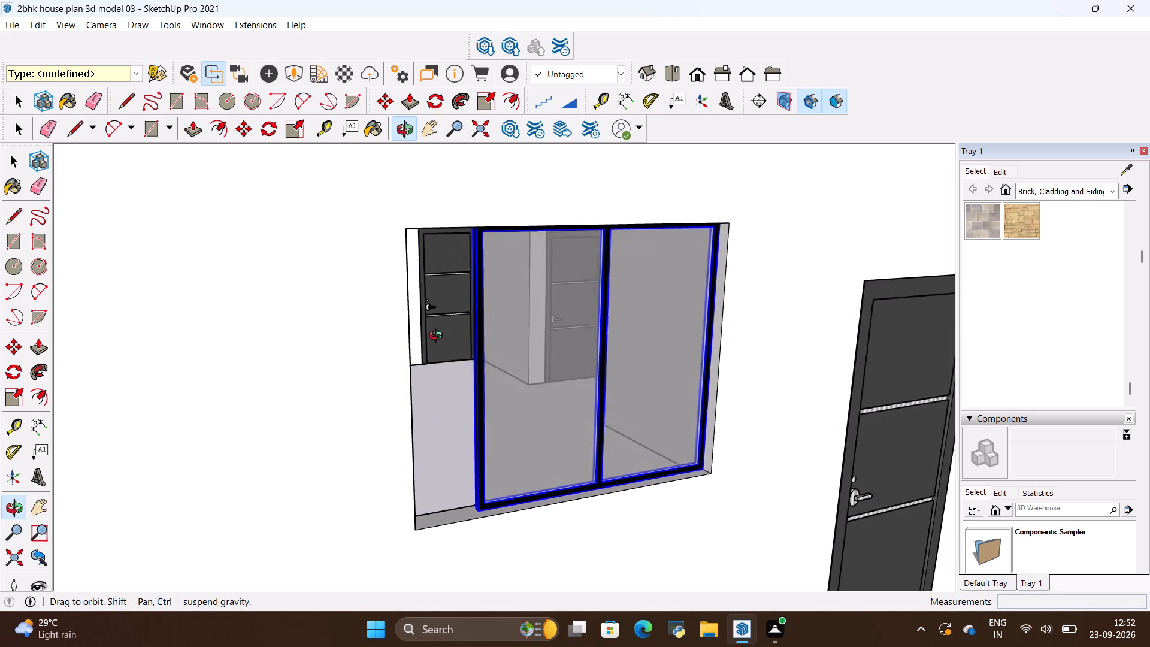
pyautogui.moveTo(438, 337); pyautogui.dragTo(502, 253, button='middle')
pyautogui.scroll(7, 491, 222)
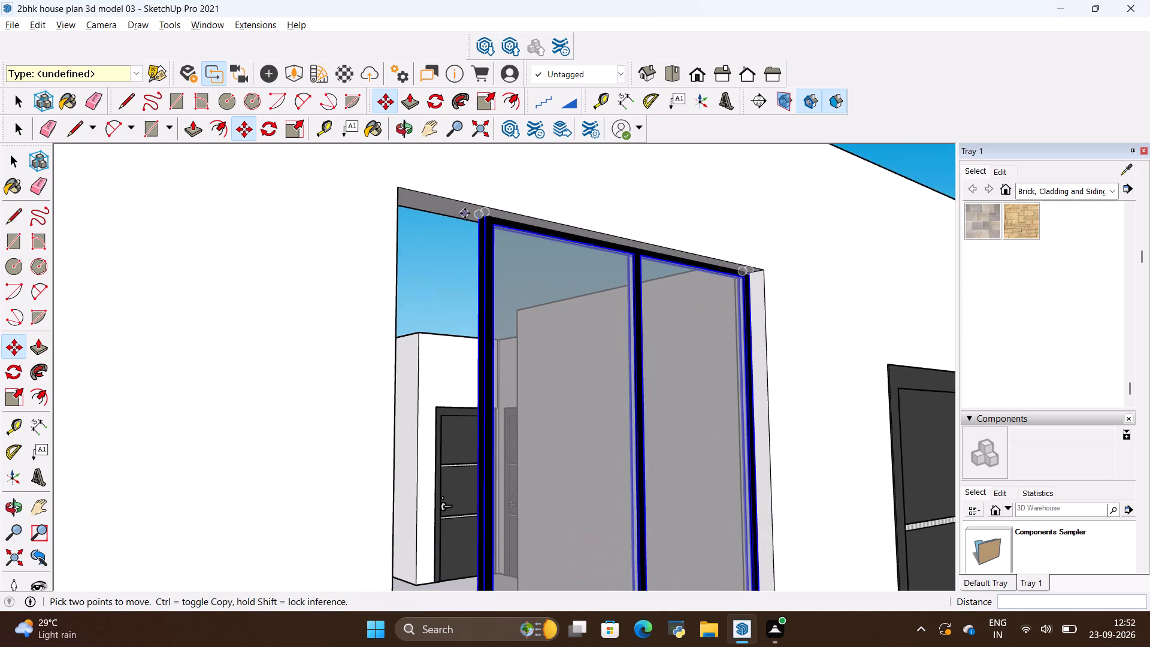
pyautogui.scroll(1, 465, 213)
pyautogui.press('s')
pyautogui.scroll(5, 478, 211)
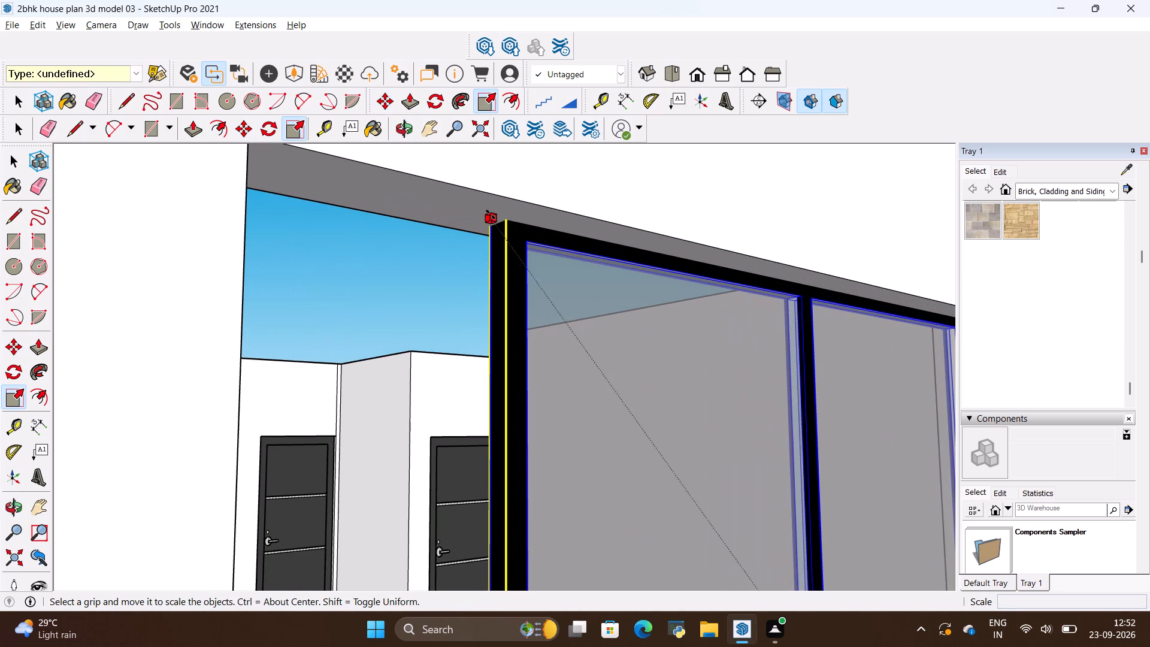
pyautogui.scroll(4, 491, 214)
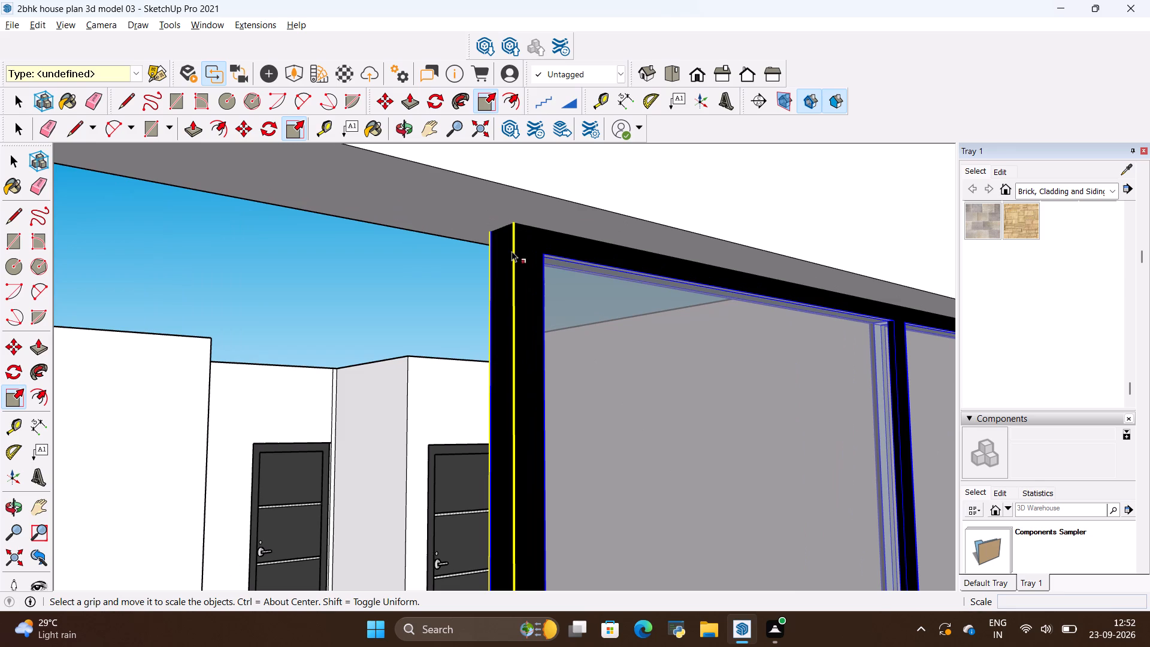
pyautogui.press('m')
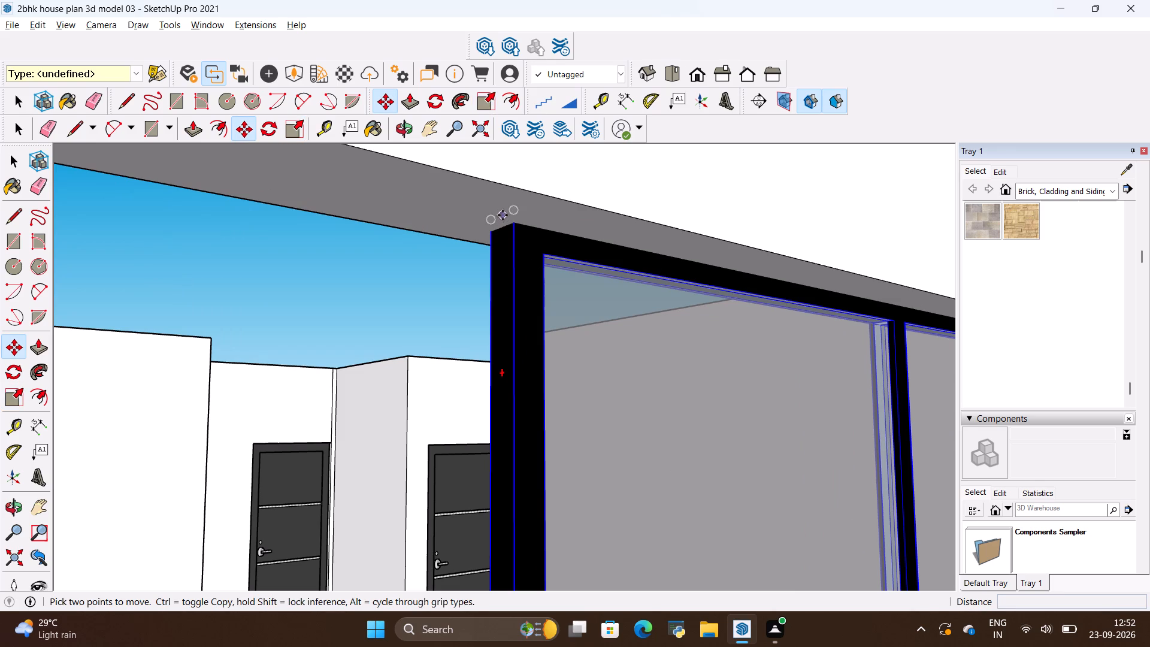
pyautogui.click(503, 215)
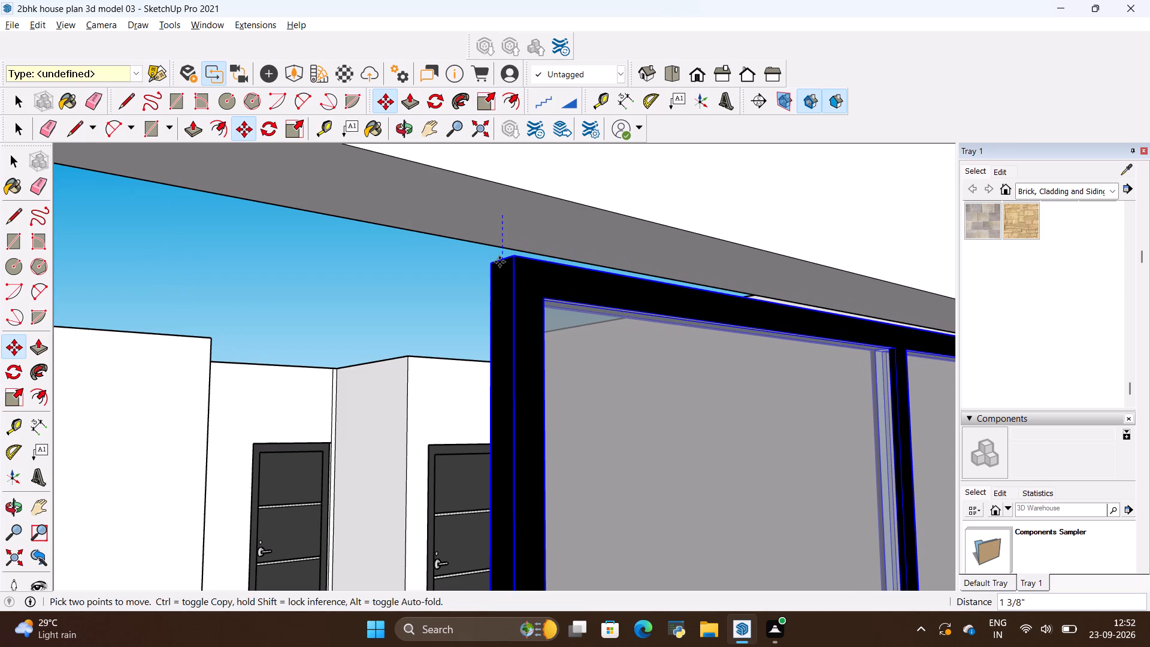
pyautogui.click(500, 262)
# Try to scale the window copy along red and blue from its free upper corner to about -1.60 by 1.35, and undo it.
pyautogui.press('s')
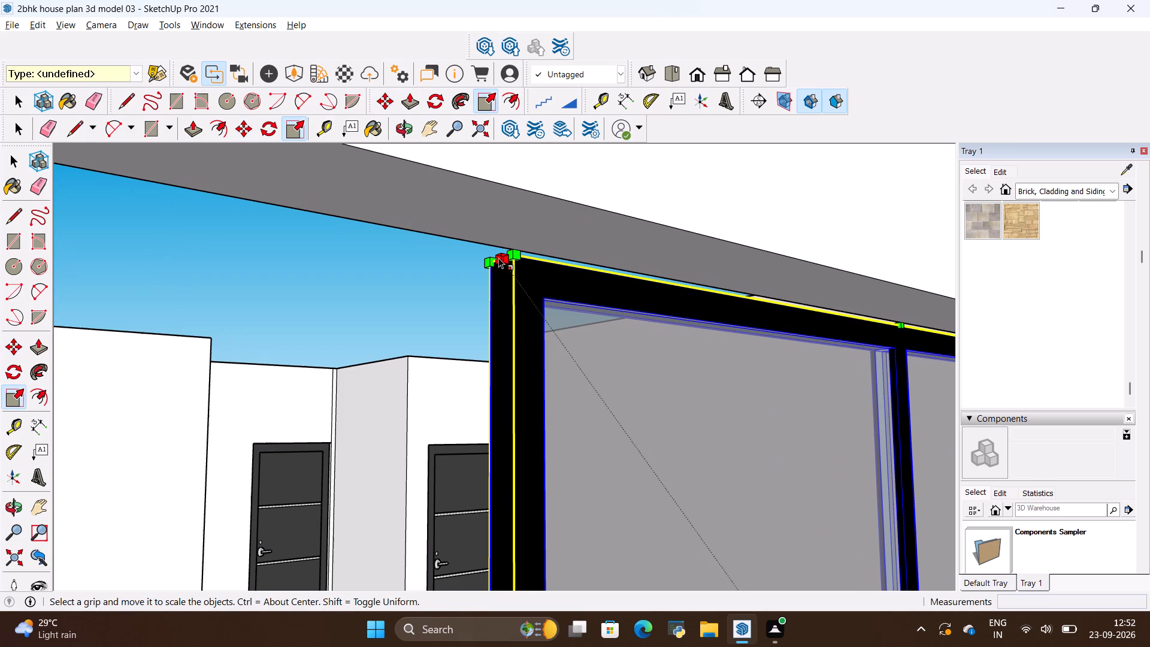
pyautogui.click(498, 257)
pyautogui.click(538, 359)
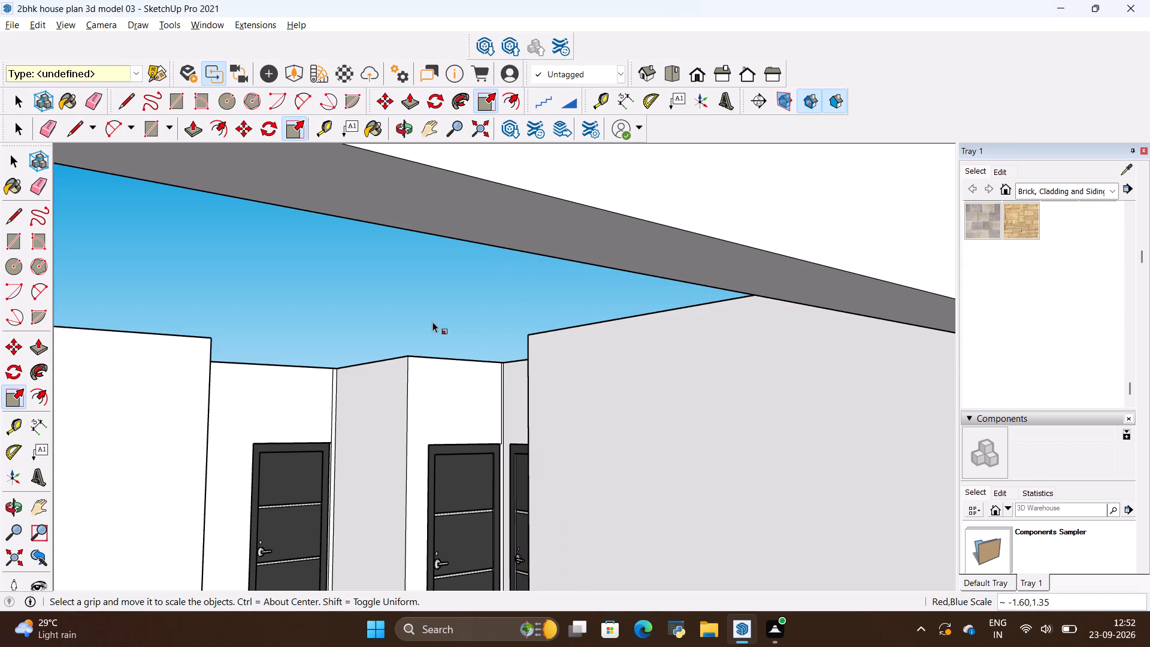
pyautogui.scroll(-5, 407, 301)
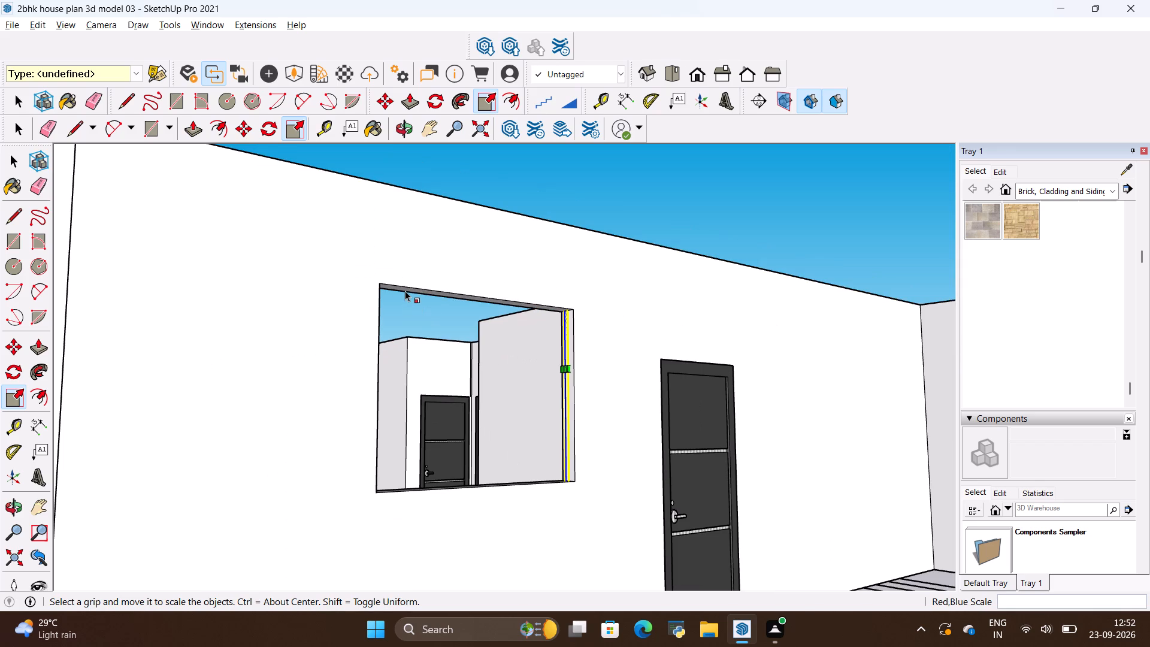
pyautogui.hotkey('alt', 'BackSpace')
# Scale the window copy beside the door along red and blue from its free upper corner.
pyautogui.scroll(6, 405, 291)
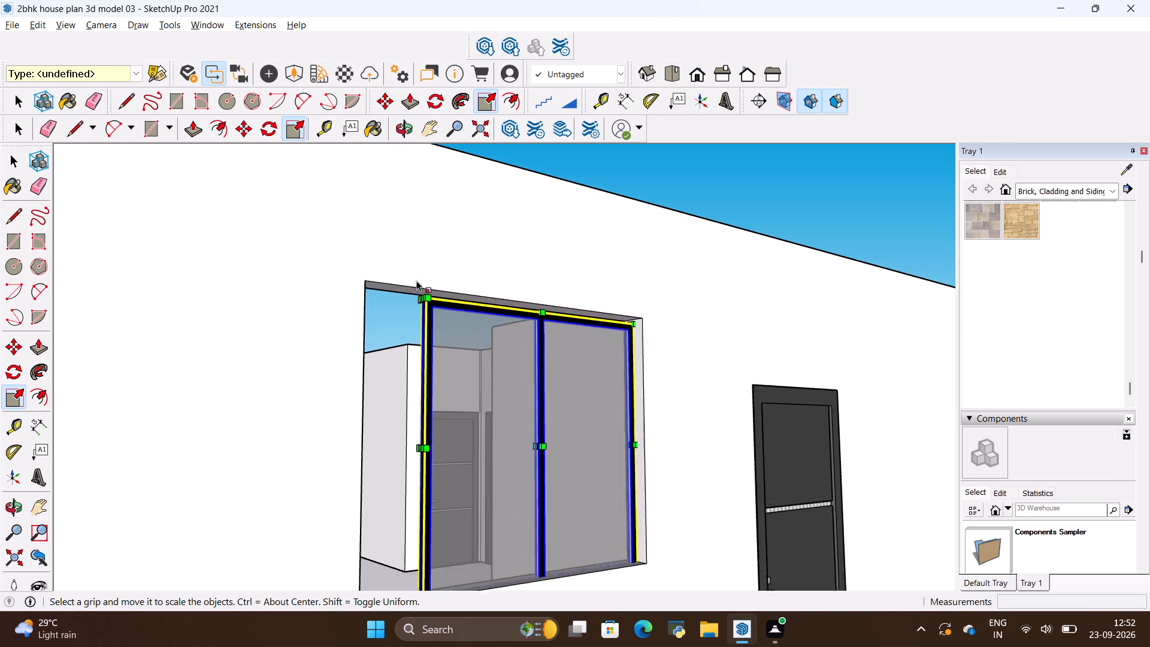
pyautogui.scroll(12, 416, 280)
pyautogui.scroll(-4, 428, 313)
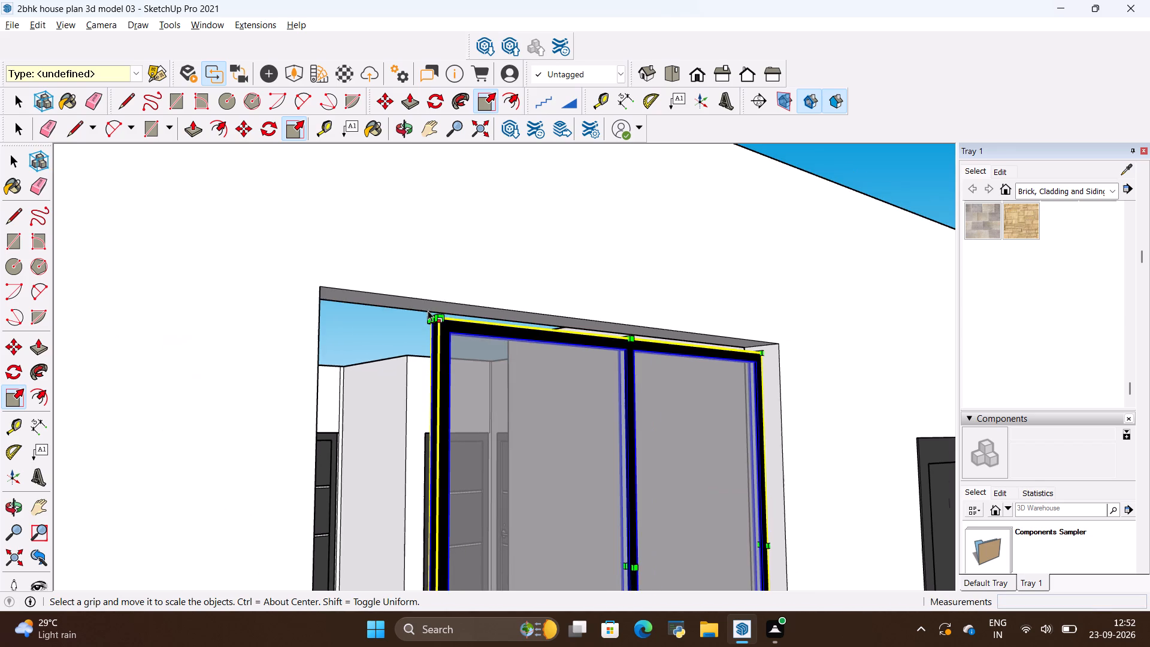
pyautogui.scroll(-9, 490, 273)
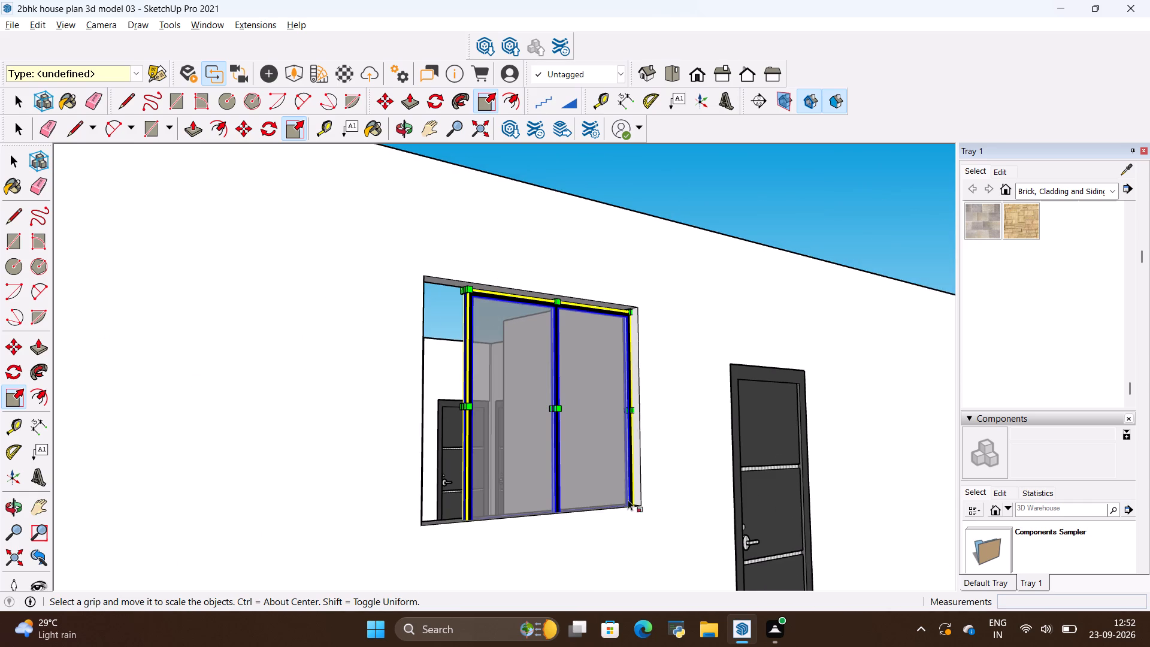
pyautogui.scroll(9, 625, 502)
pyautogui.moveTo(634, 514); pyautogui.dragTo(490, 576, button='middle')
pyautogui.scroll(-6, 613, 549)
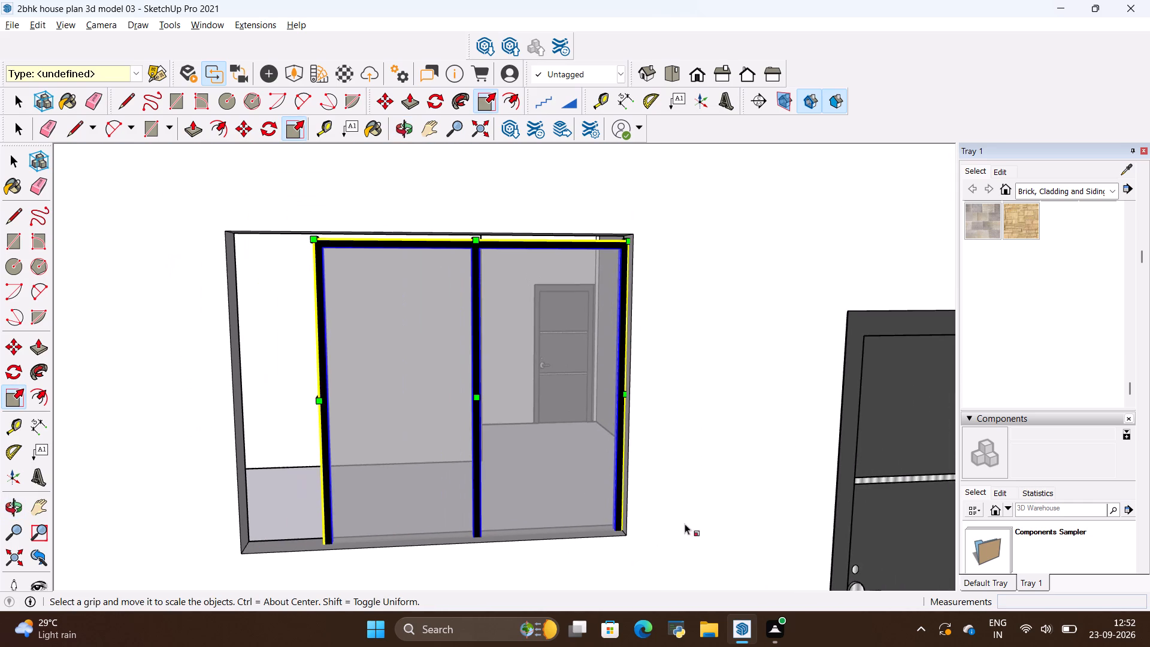
pyautogui.scroll(9, 239, 210)
pyautogui.moveTo(367, 267); pyautogui.dragTo(394, 252, button='middle')
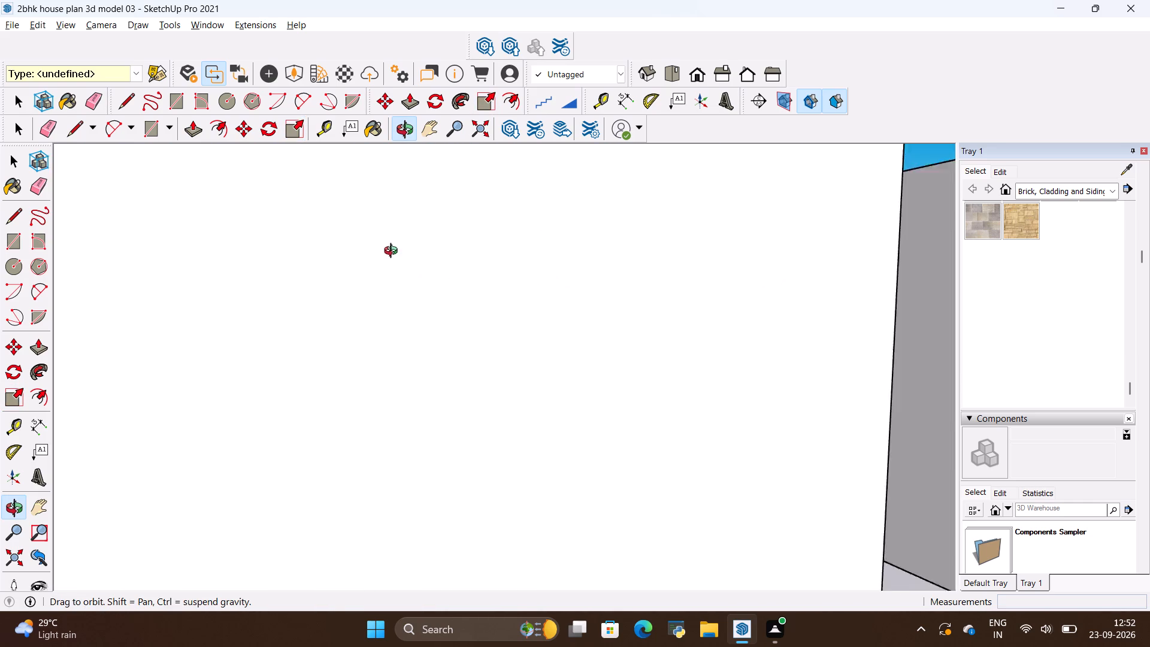
pyautogui.moveTo(394, 252); pyautogui.dragTo(344, 309, button='middle')
pyautogui.scroll(-4, 391, 281)
pyautogui.scroll(4, 219, 424)
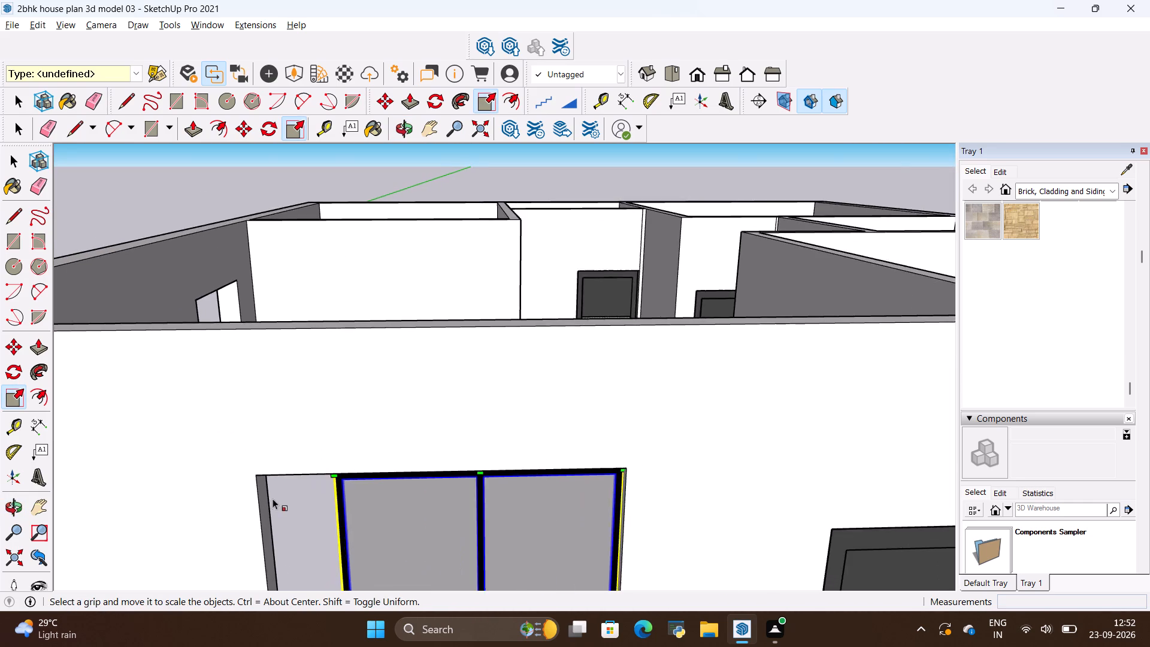
pyautogui.scroll(1, 273, 498)
pyautogui.moveTo(274, 498); pyautogui.dragTo(513, 391, button='middle')
pyautogui.scroll(5, 391, 471)
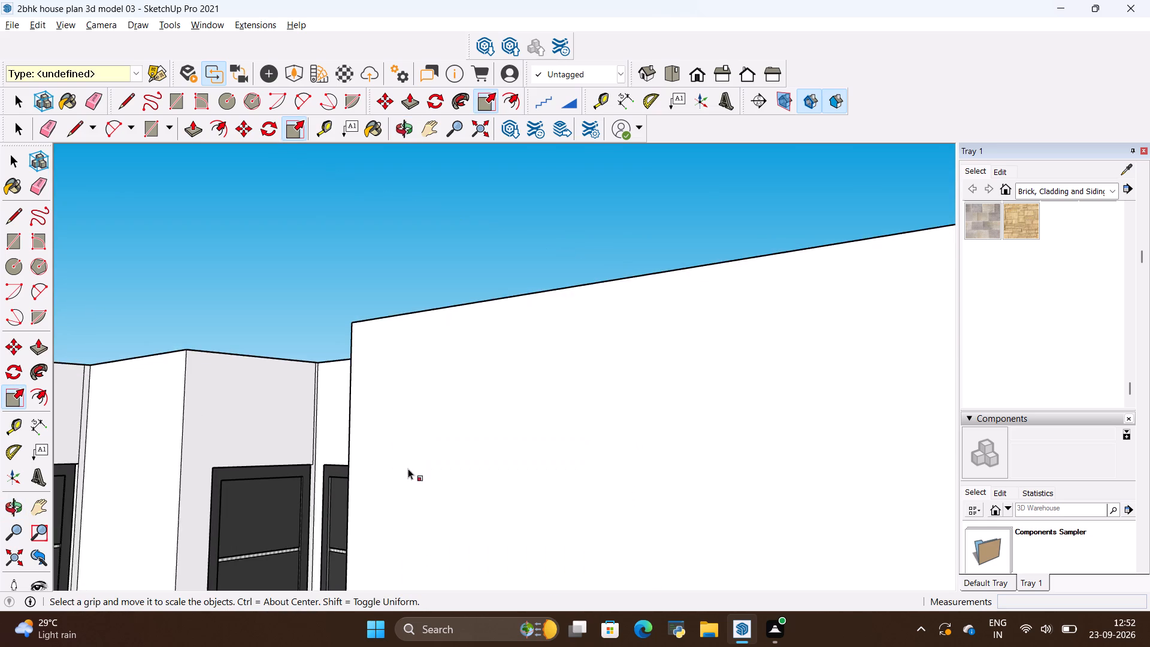
pyautogui.scroll(-6, 412, 453)
pyautogui.scroll(6, 436, 440)
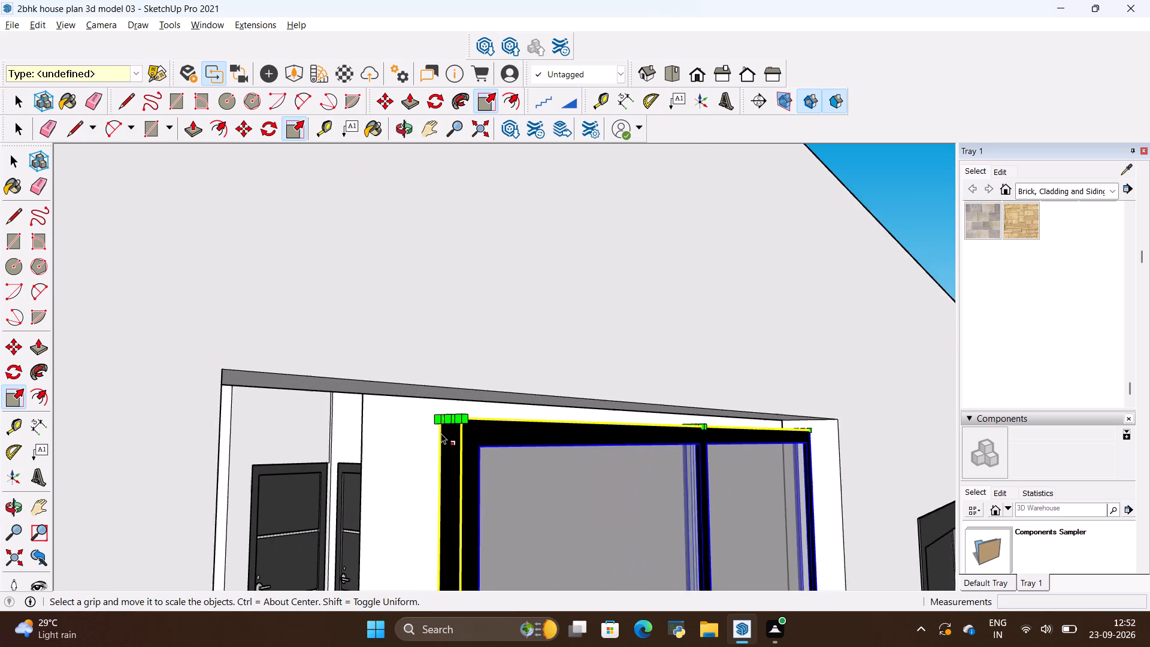
pyautogui.scroll(2, 441, 433)
pyautogui.click(450, 417)
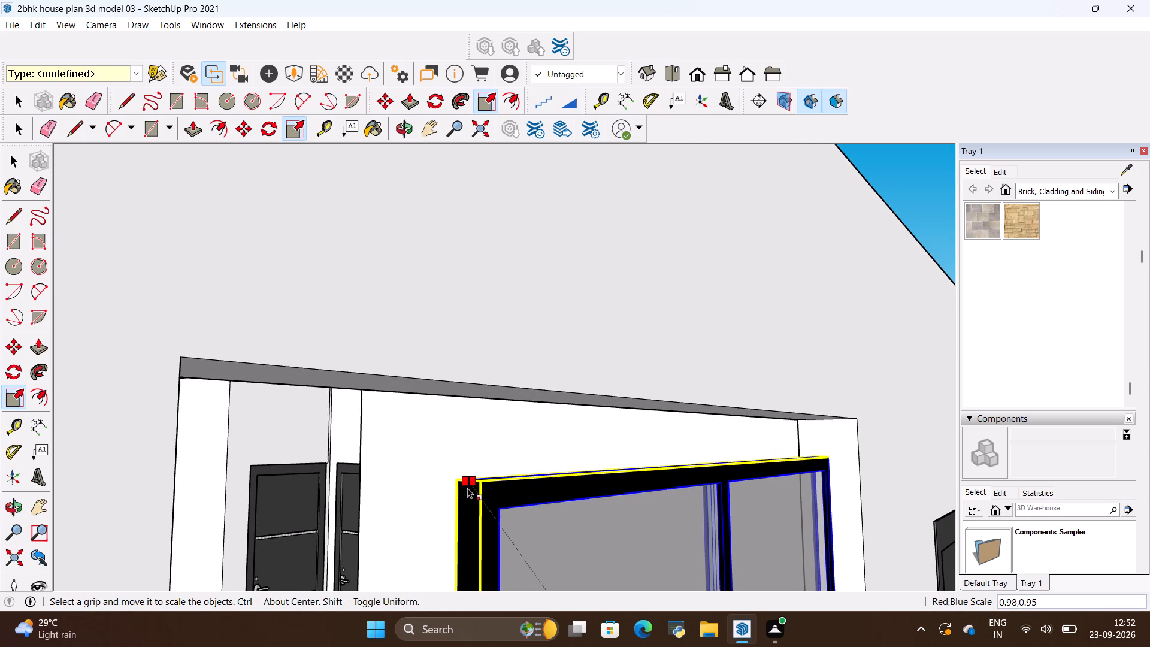
pyautogui.click(467, 488)
# Move the scaled window by its upper corner about 7' 4 3/16" to the opening's upper edge near the far corner.
pyautogui.scroll(-8, 431, 363)
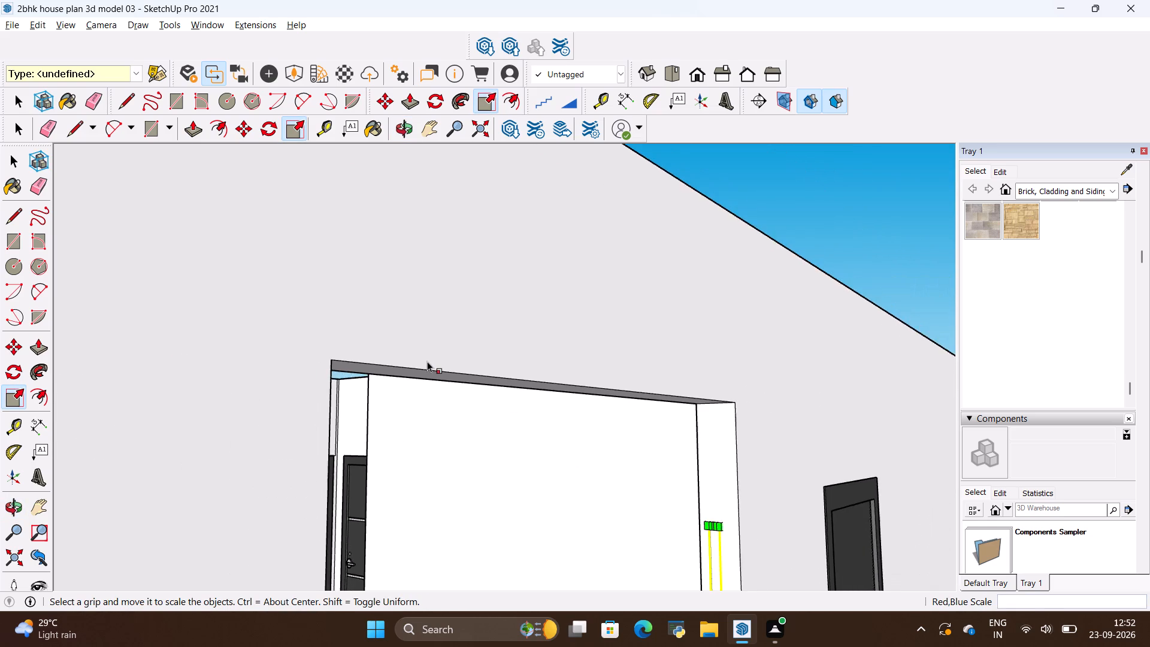
pyautogui.scroll(-11, 426, 361)
pyautogui.scroll(6, 539, 379)
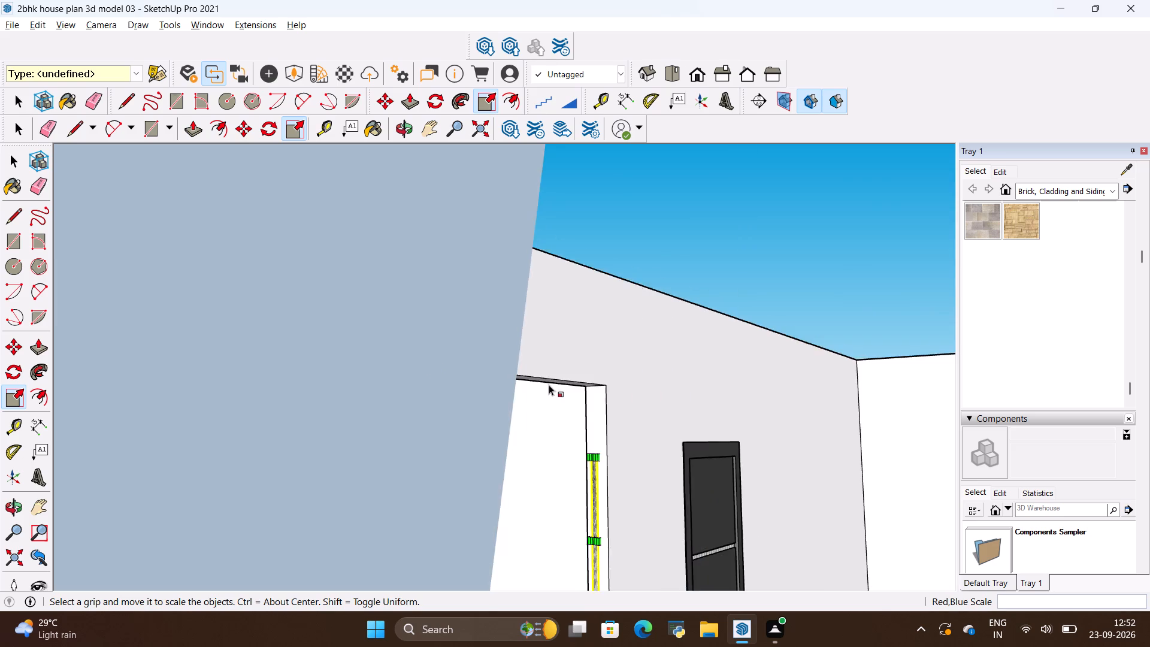
pyautogui.scroll(2, 549, 385)
pyautogui.scroll(2, 505, 407)
pyautogui.scroll(-3, 504, 406)
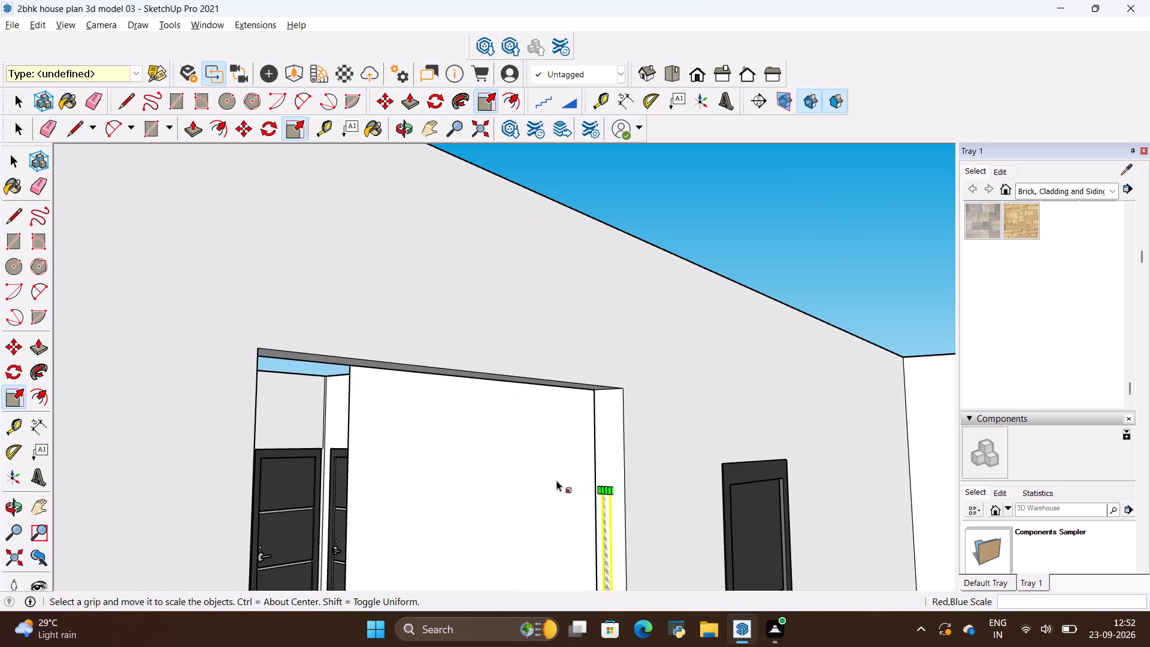
pyautogui.press('m')
pyautogui.scroll(7, 608, 493)
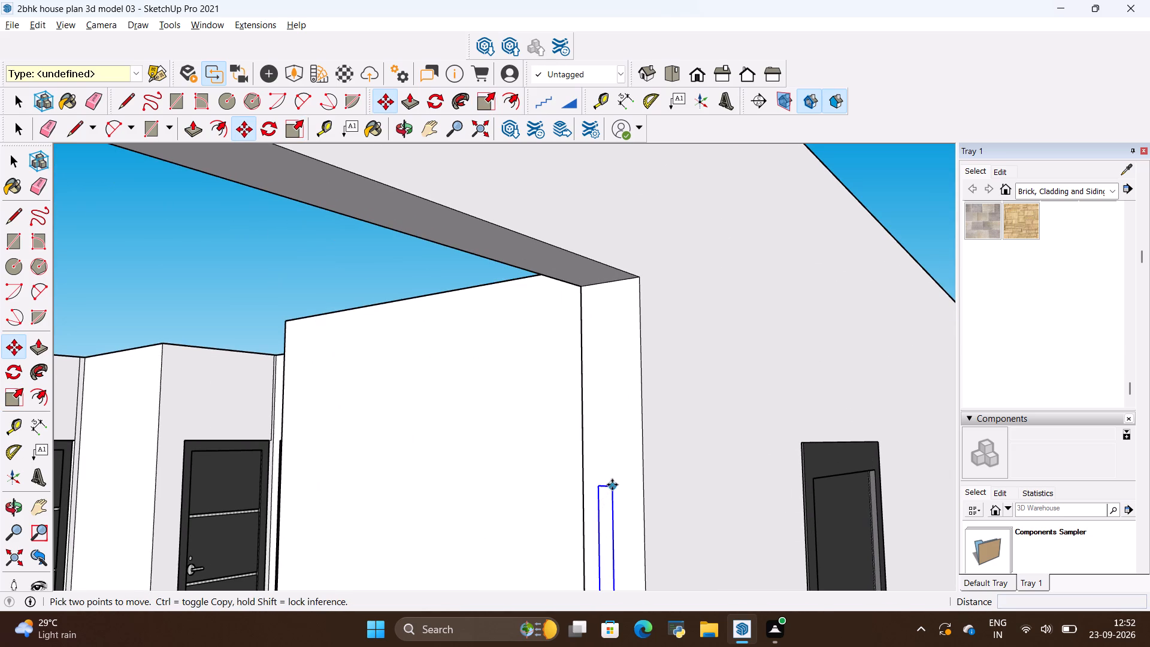
pyautogui.click(612, 485)
pyautogui.scroll(-10, 483, 336)
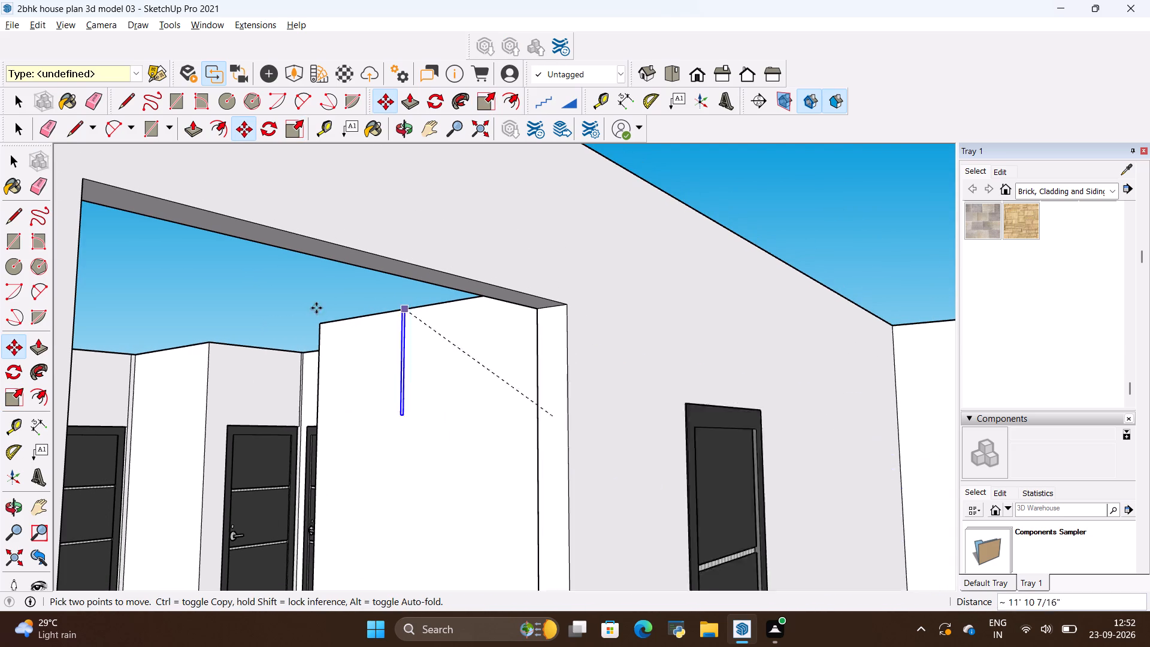
pyautogui.click(116, 185)
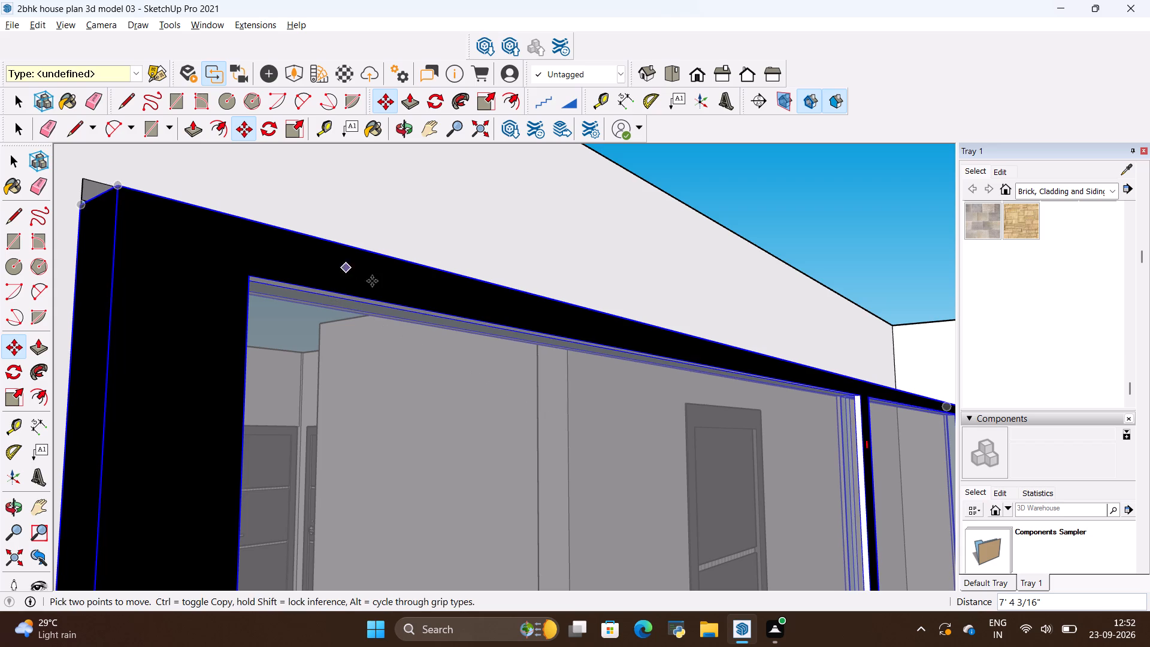
# Scale the moved window copy down along red and blue from its free upper corner to about 0.86 by 0.84.
pyautogui.scroll(-19, 397, 289)
pyautogui.scroll(-6, 401, 288)
pyautogui.moveTo(482, 319); pyautogui.dragTo(466, 331, button='middle')
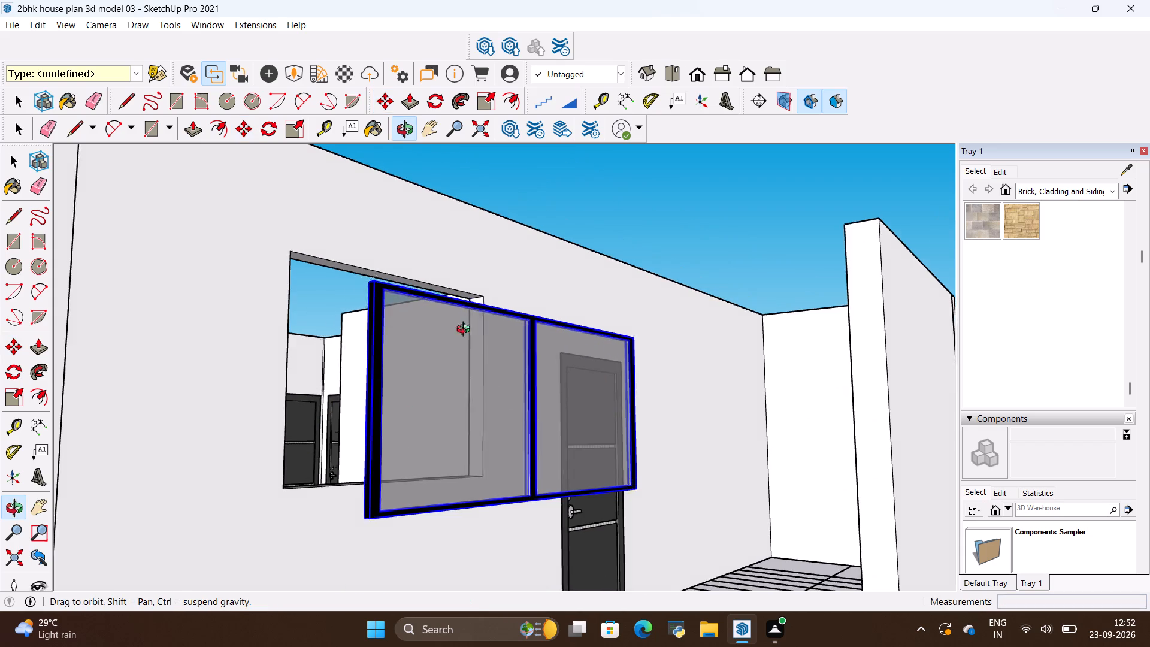
pyautogui.moveTo(466, 331); pyautogui.dragTo(144, 451, button='middle')
pyautogui.scroll(3, 609, 435)
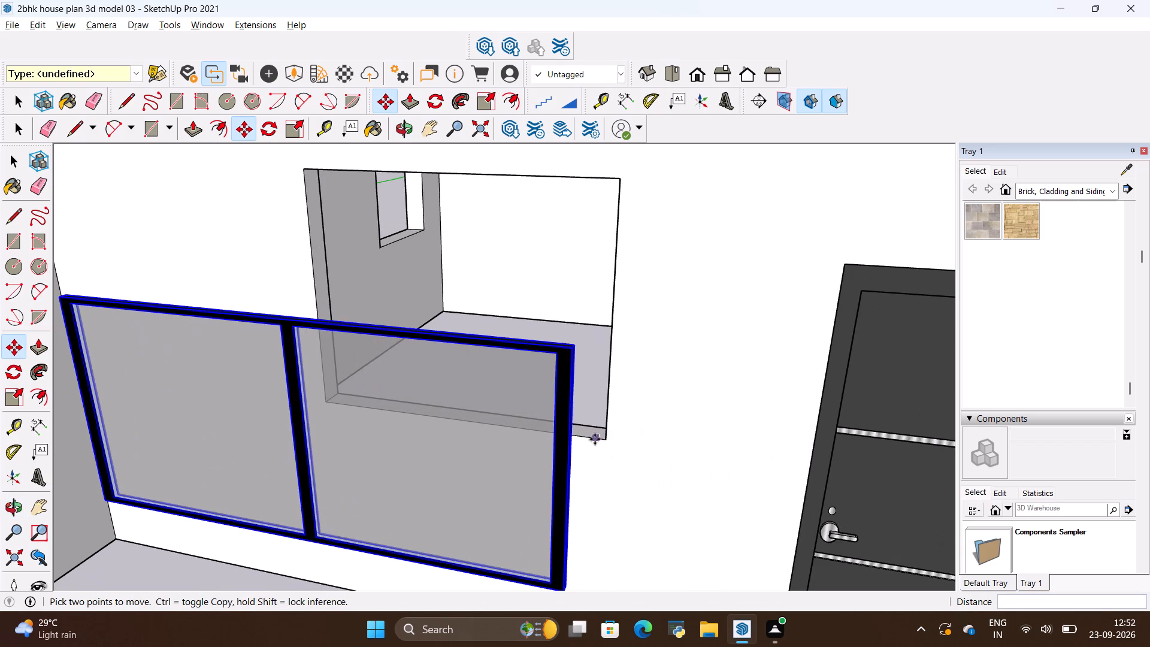
pyautogui.press('s')
pyautogui.scroll(9, 564, 353)
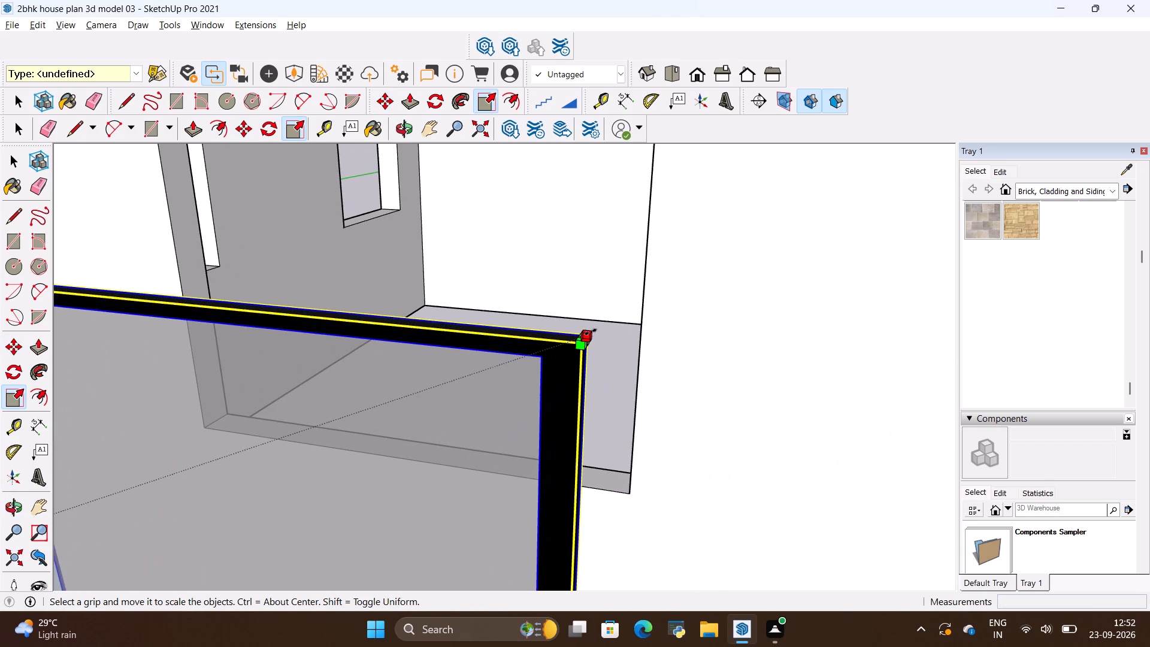
pyautogui.scroll(5, 588, 334)
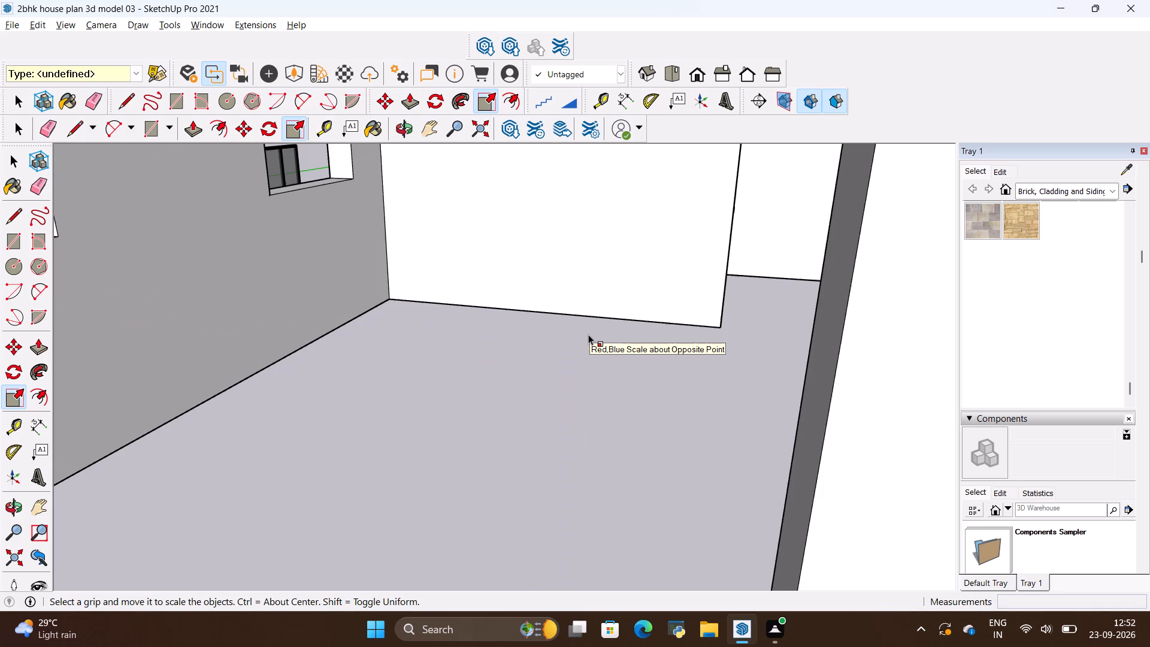
pyautogui.scroll(-4, 588, 334)
pyautogui.scroll(9, 588, 334)
pyautogui.scroll(-5, 588, 334)
pyautogui.moveTo(588, 334); pyautogui.dragTo(523, 417, button='middle')
pyautogui.scroll(3, 597, 351)
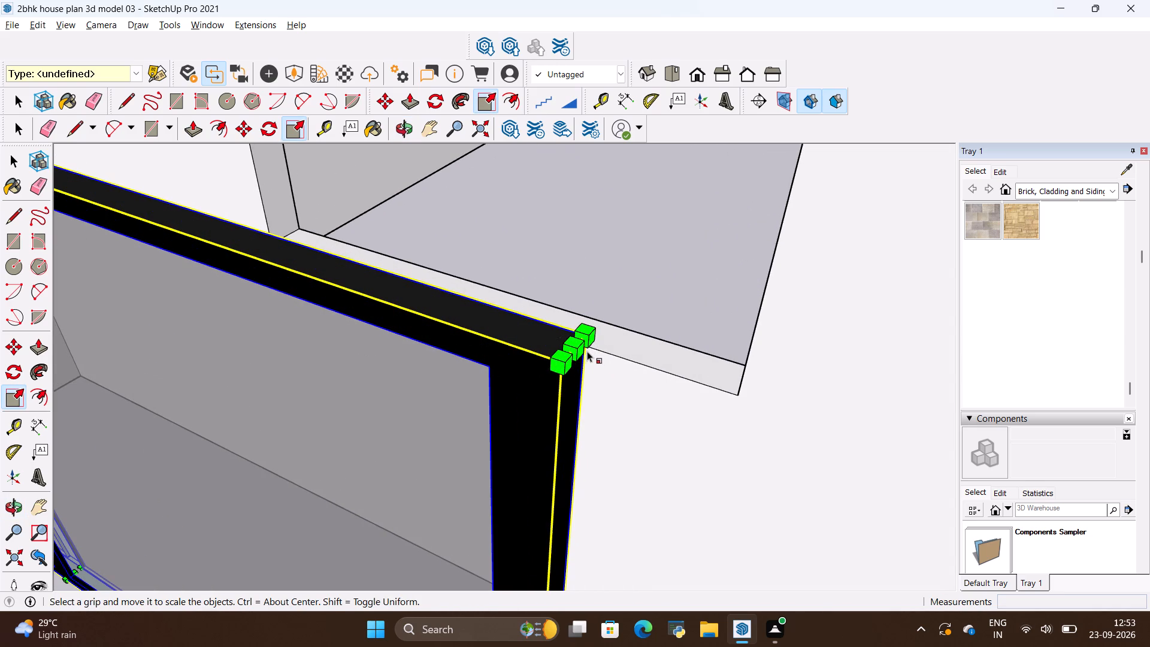
pyautogui.click(577, 350)
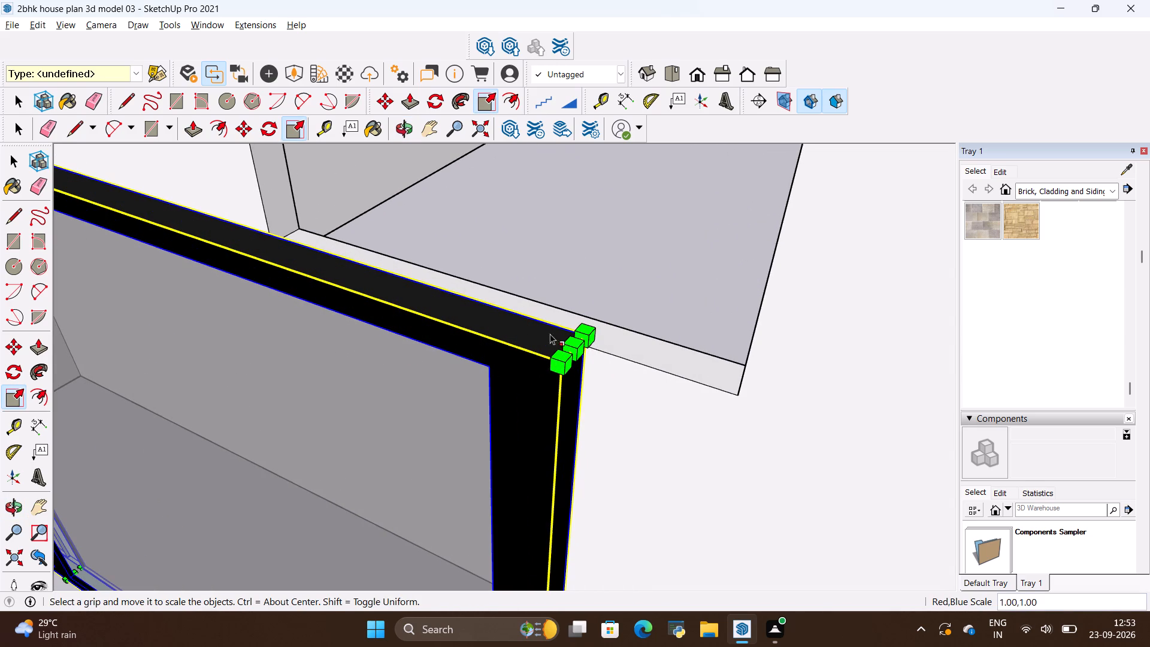
pyautogui.click(574, 342)
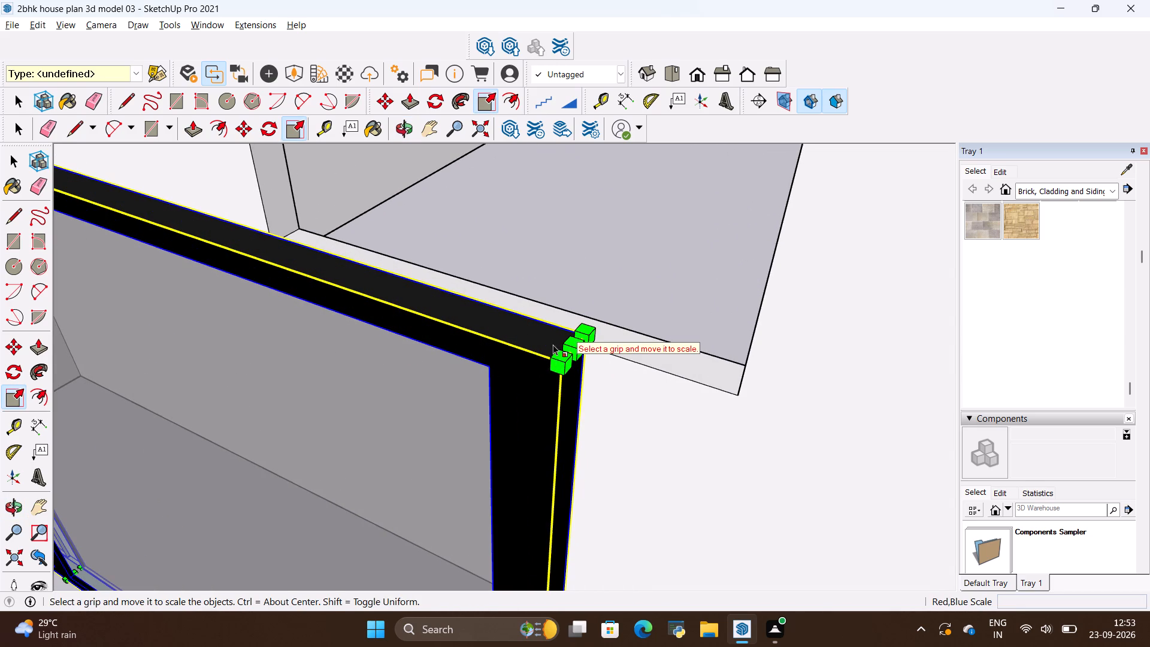
pyautogui.press('space')
pyautogui.click(541, 334)
pyautogui.click(543, 360)
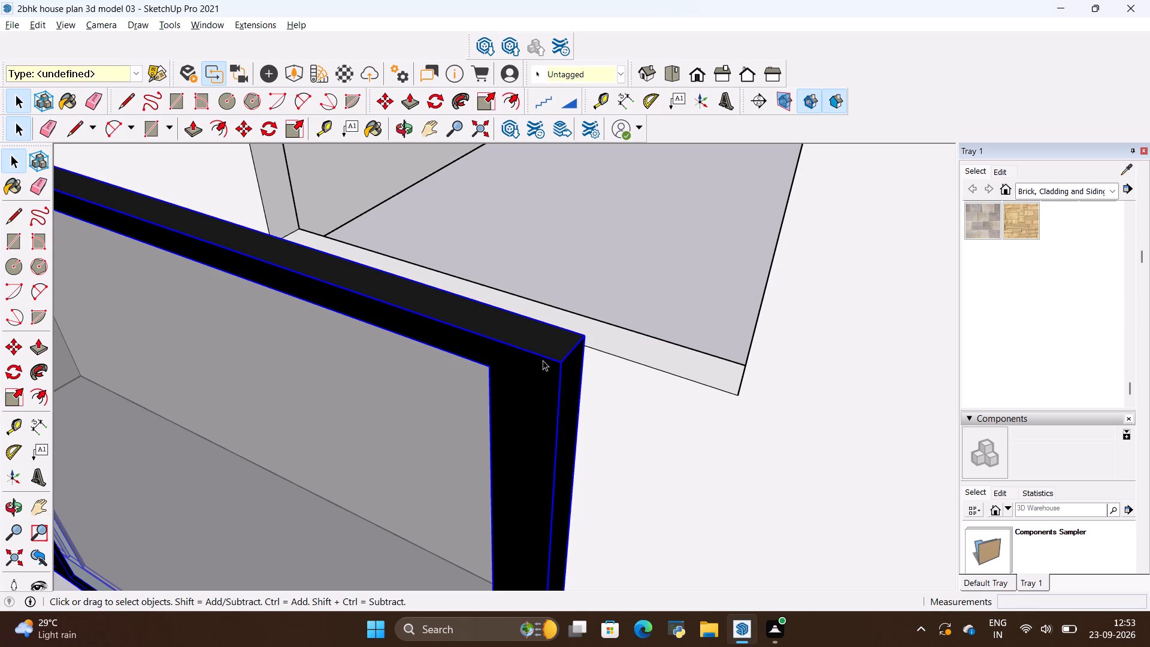
pyautogui.click(537, 365)
pyautogui.press('s')
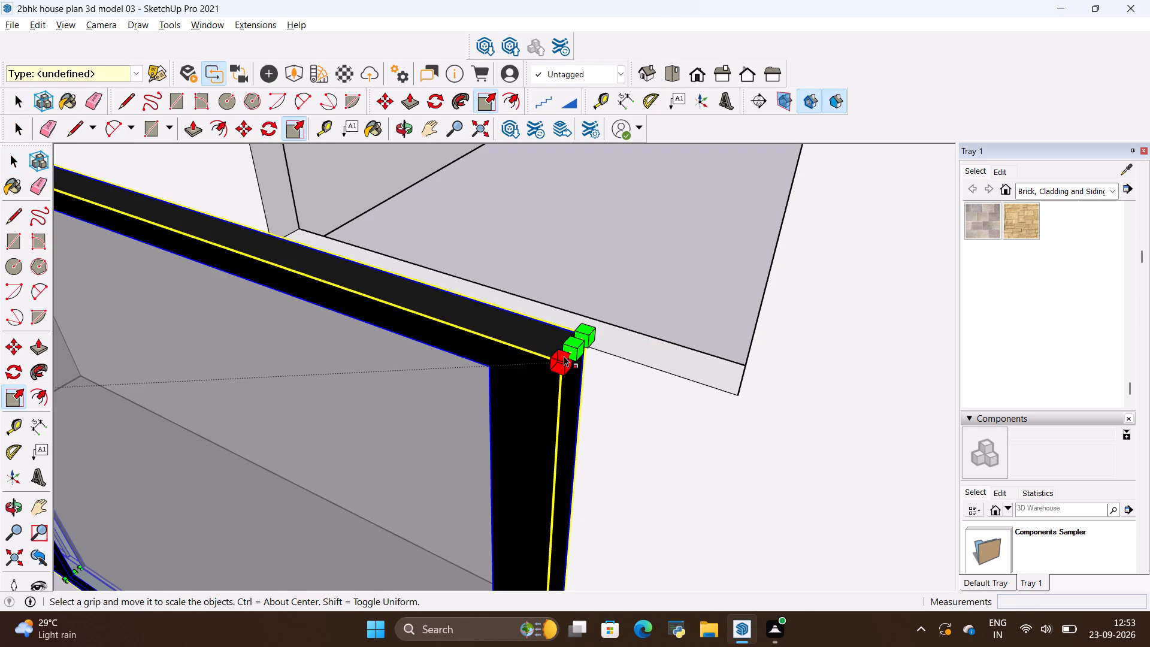
pyautogui.click(576, 351)
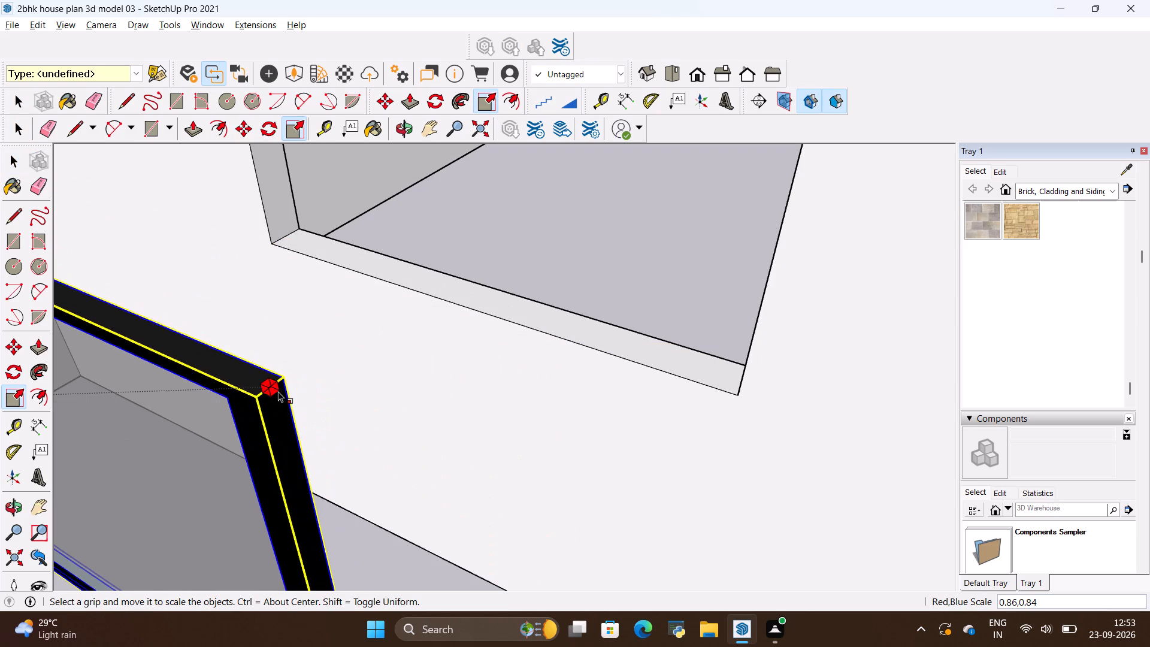
pyautogui.click(249, 391)
# Scale the window copy down again along red and blue from the same upper corner to about 0.38 by 0.76.
pyautogui.scroll(-6, 593, 379)
pyautogui.scroll(-4, 719, 344)
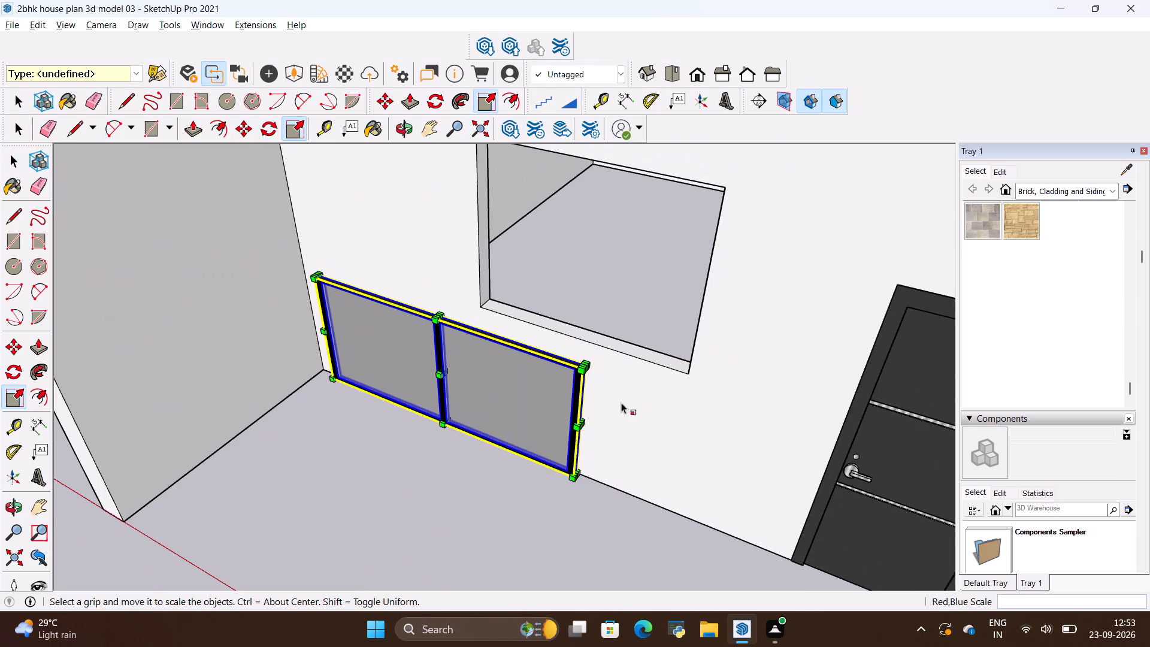
pyautogui.scroll(7, 604, 413)
pyautogui.scroll(-4, 613, 336)
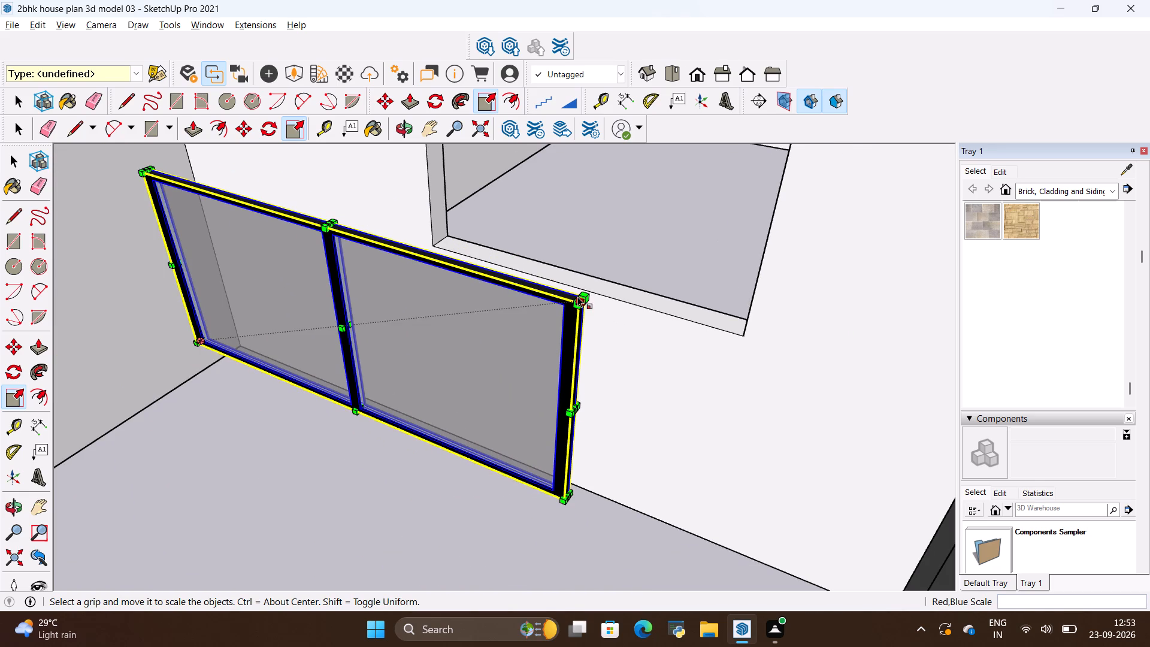
pyautogui.scroll(4, 585, 293)
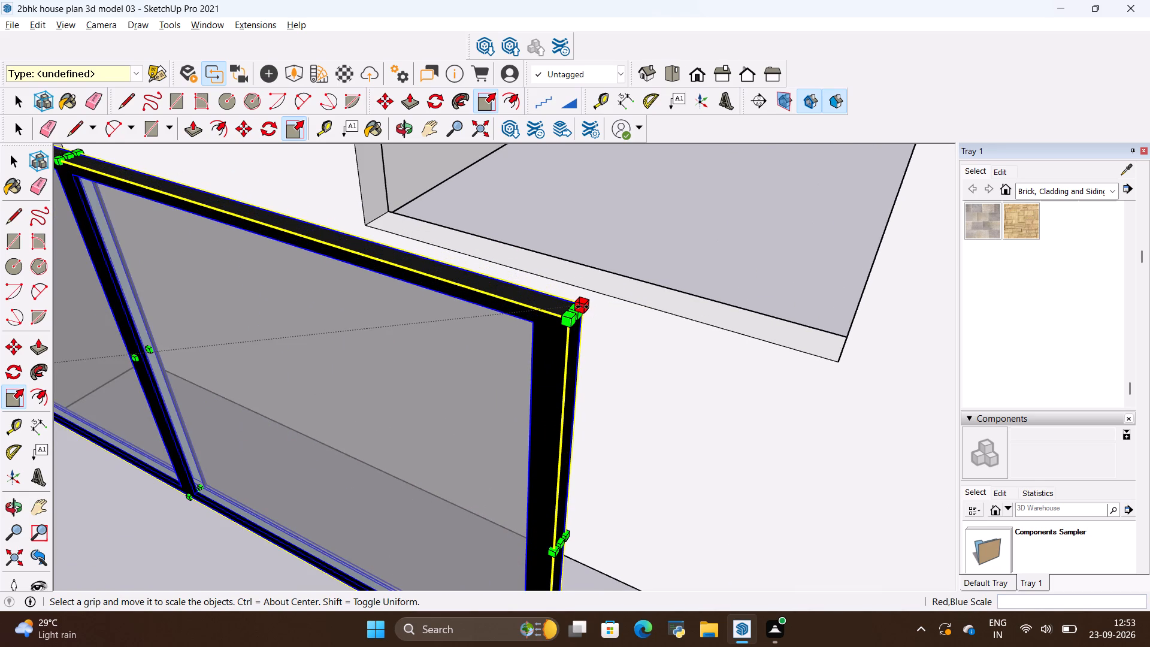
pyautogui.click(575, 313)
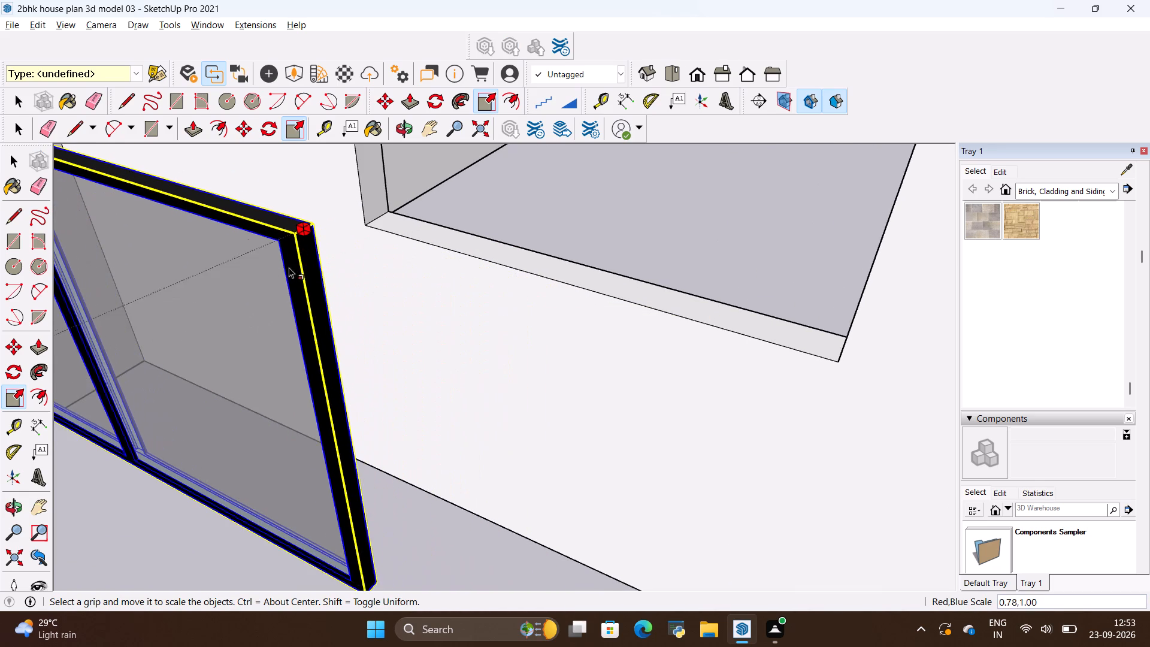
pyautogui.scroll(-12, 319, 267)
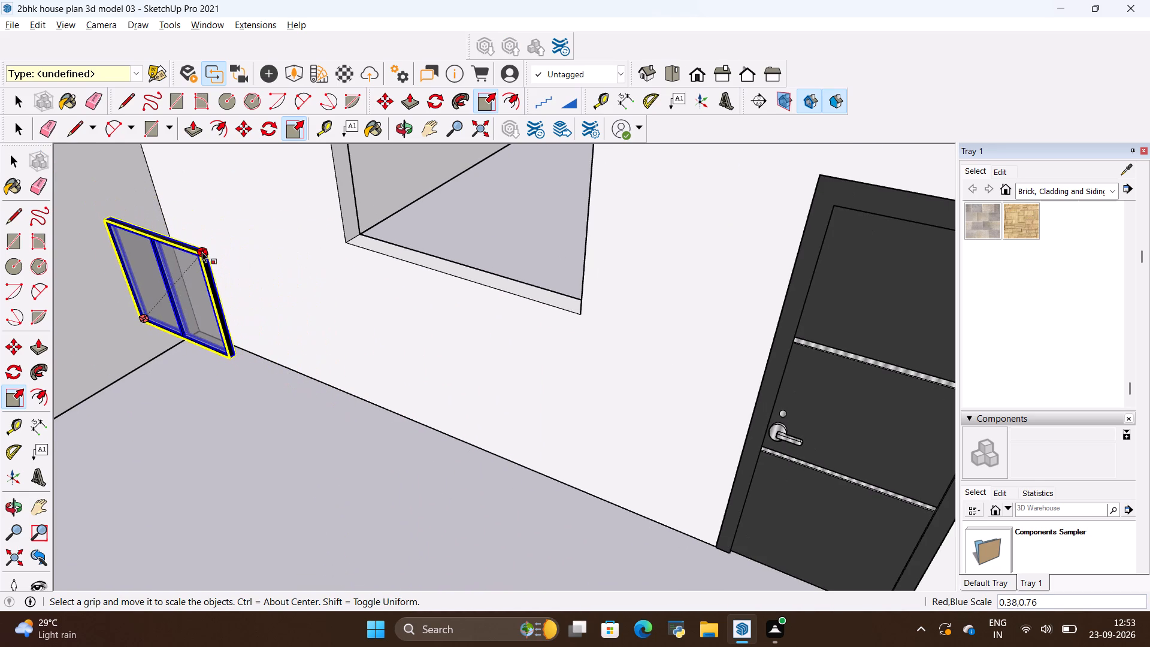
pyautogui.click(200, 249)
# Move the reduced window by its lower corner about 4' 15/16" to the matching lower corner of the opening beside the door.
pyautogui.scroll(-5, 430, 303)
pyautogui.scroll(4, 216, 329)
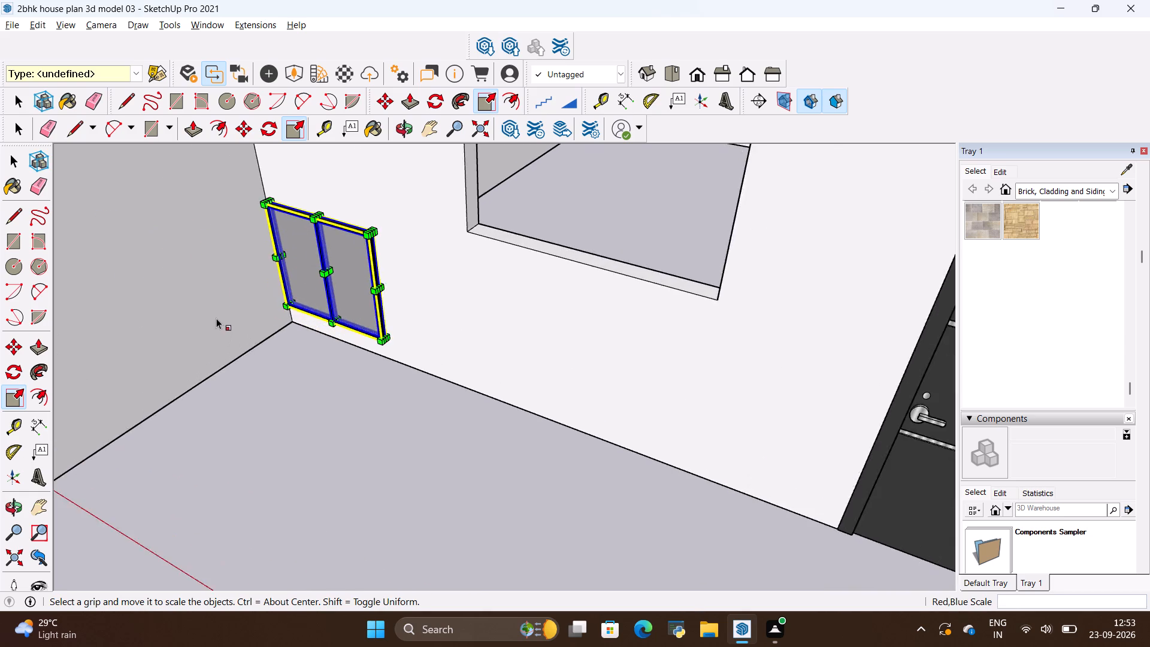
pyautogui.scroll(3, 216, 318)
pyautogui.press('m')
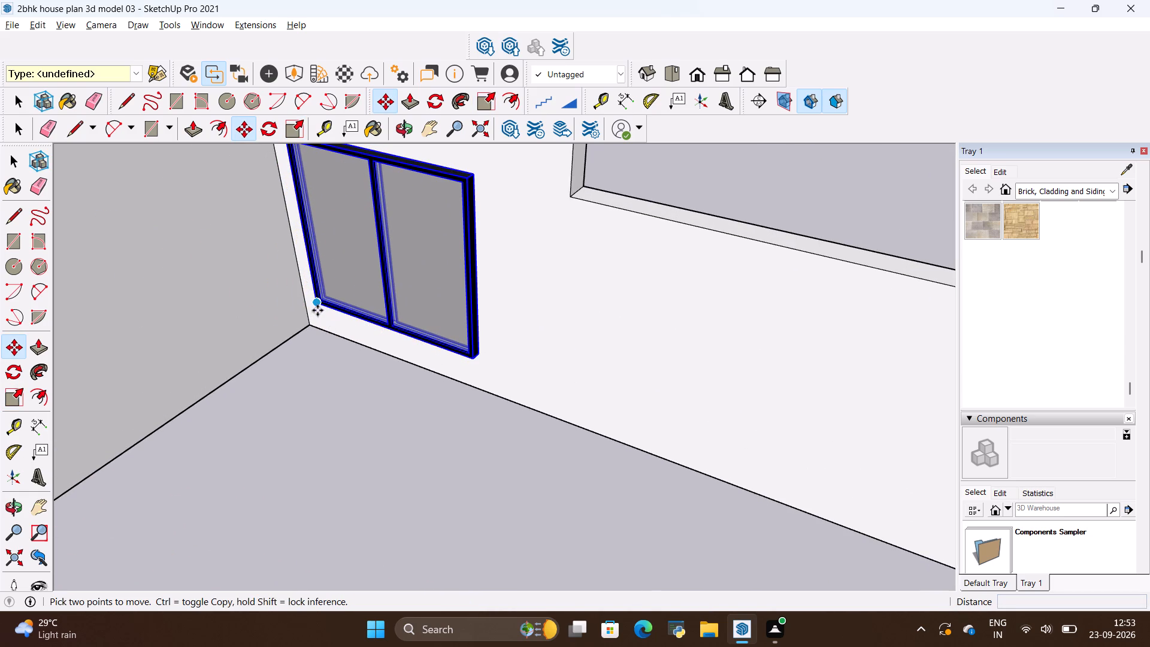
pyautogui.click(317, 310)
pyautogui.scroll(4, 613, 226)
pyautogui.scroll(1, 577, 167)
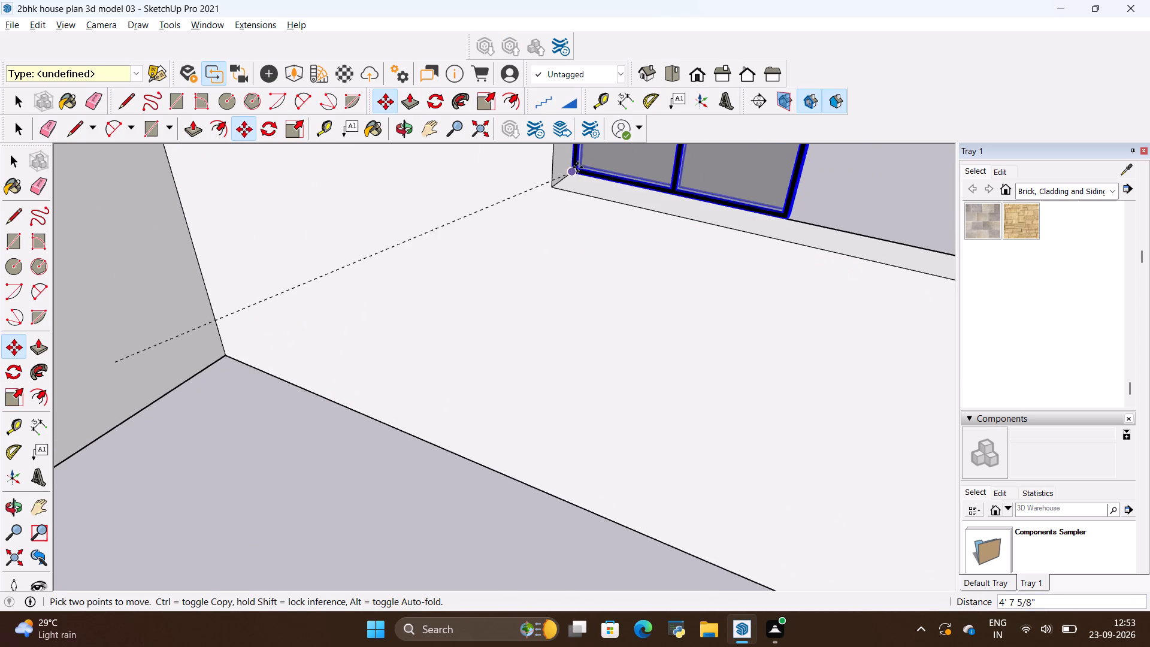
pyautogui.scroll(7, 577, 167)
pyautogui.click(546, 194)
# Scale the window along red and blue to the opening's opposite upper corner, about 2.48 by 2.18, so it fills the opening.
pyautogui.scroll(-2, 489, 338)
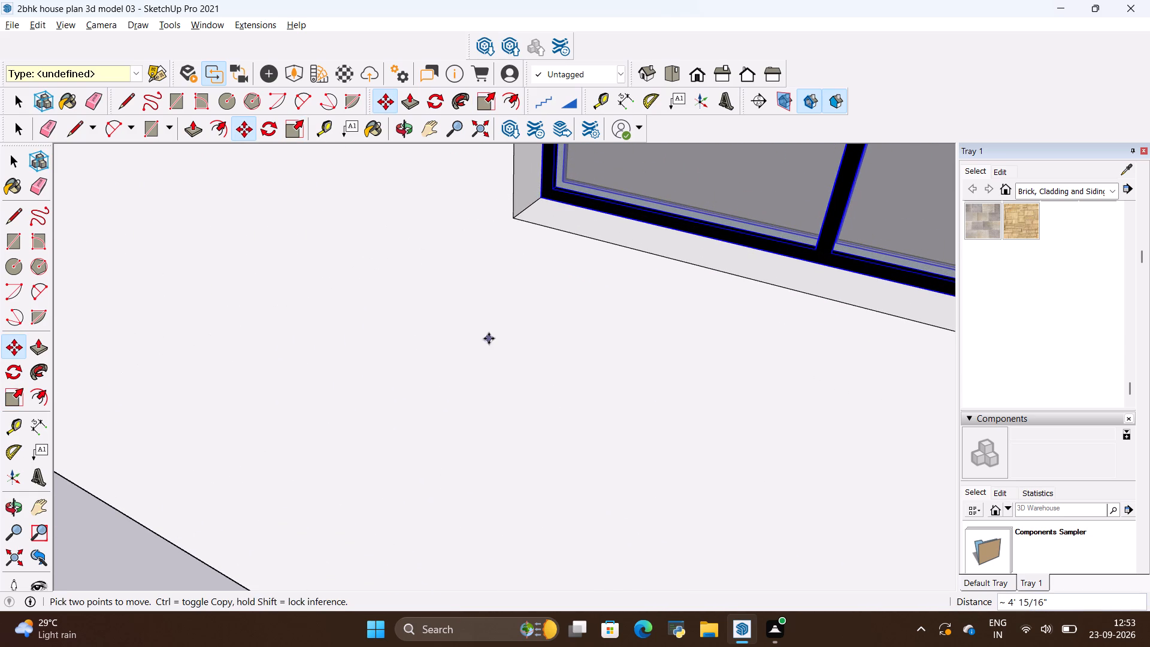
pyautogui.scroll(-17, 489, 338)
pyautogui.scroll(4, 615, 211)
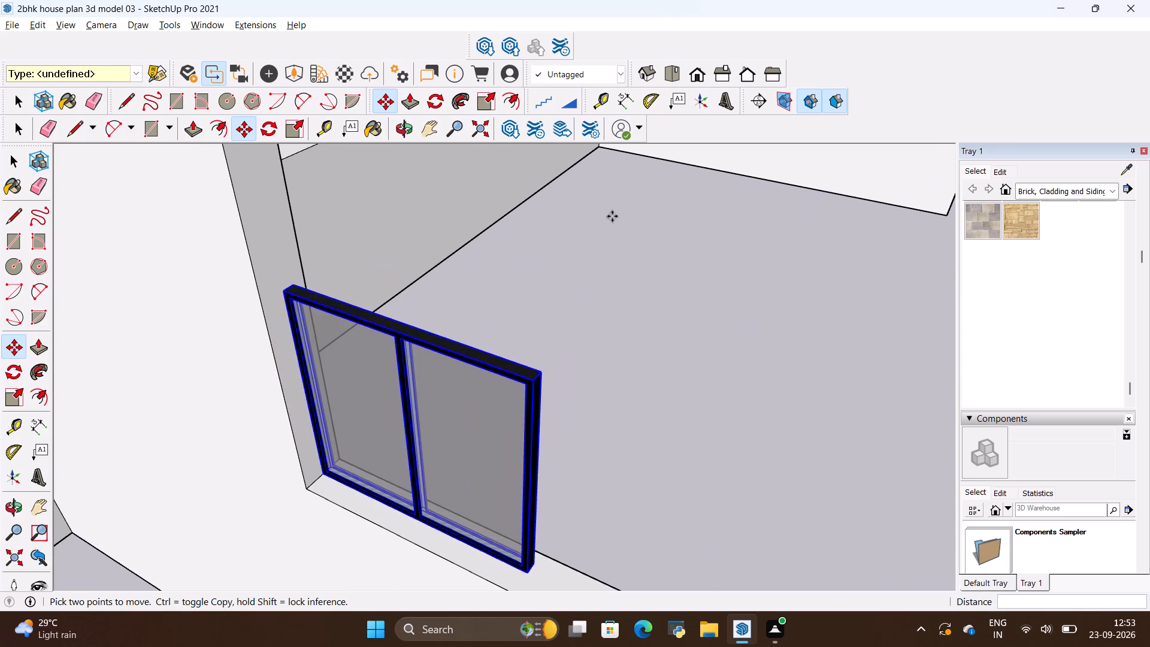
pyautogui.press('s')
pyautogui.scroll(4, 544, 334)
pyautogui.scroll(-3, 575, 340)
pyautogui.scroll(3, 565, 385)
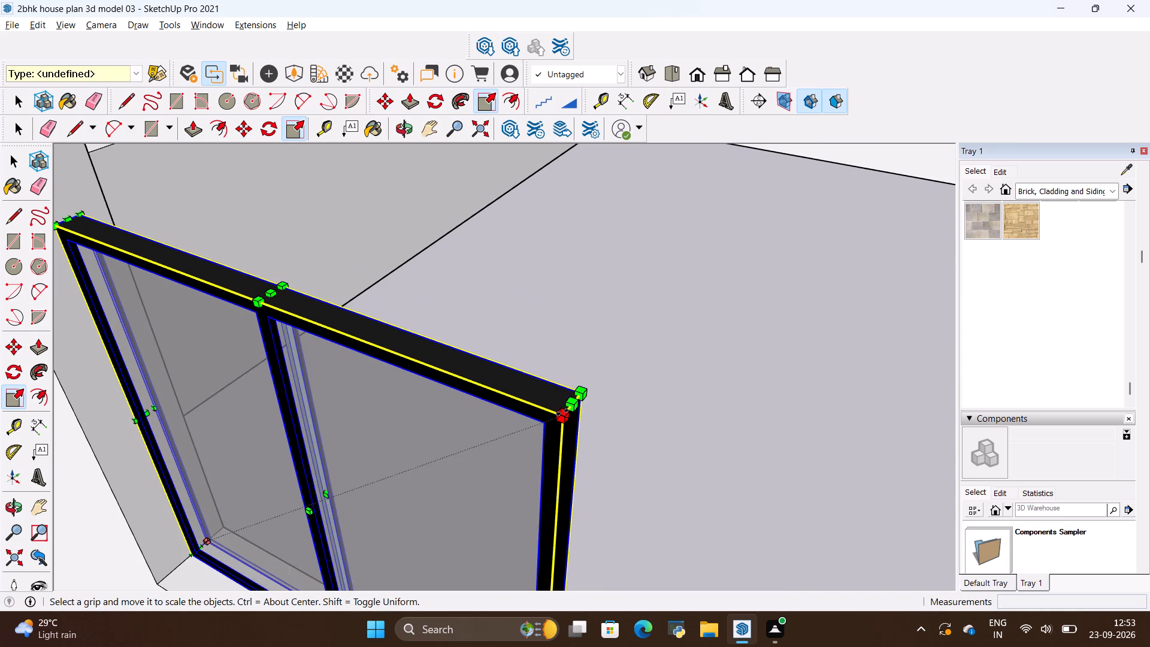
pyautogui.click(576, 406)
pyautogui.scroll(-8, 574, 376)
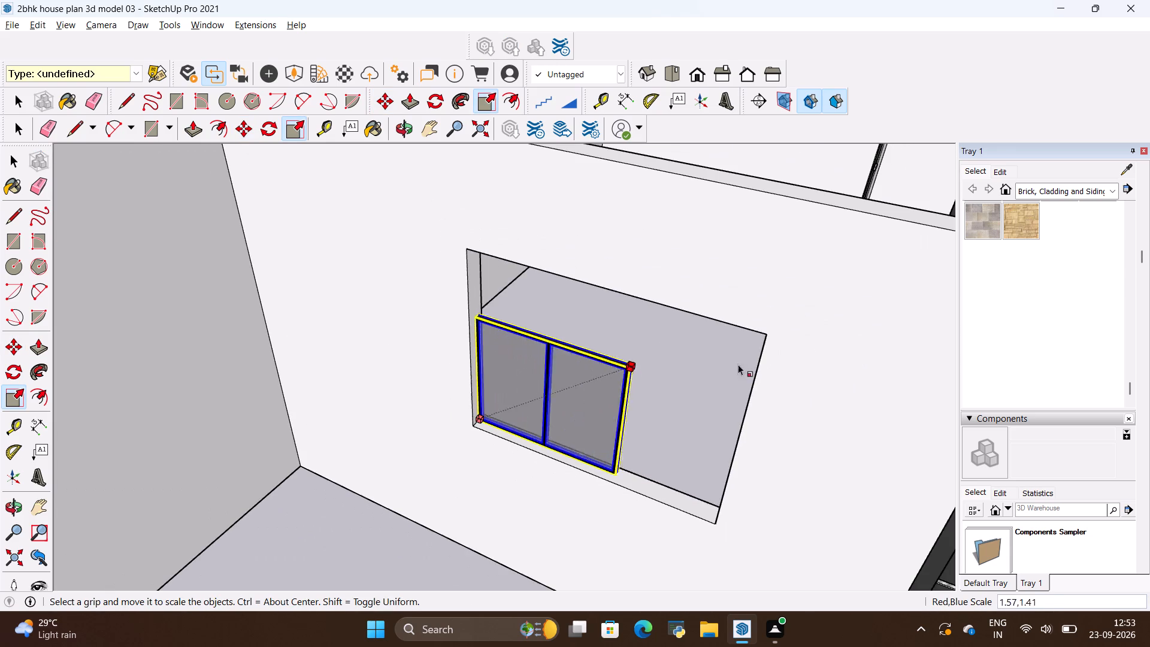
pyautogui.click(768, 330)
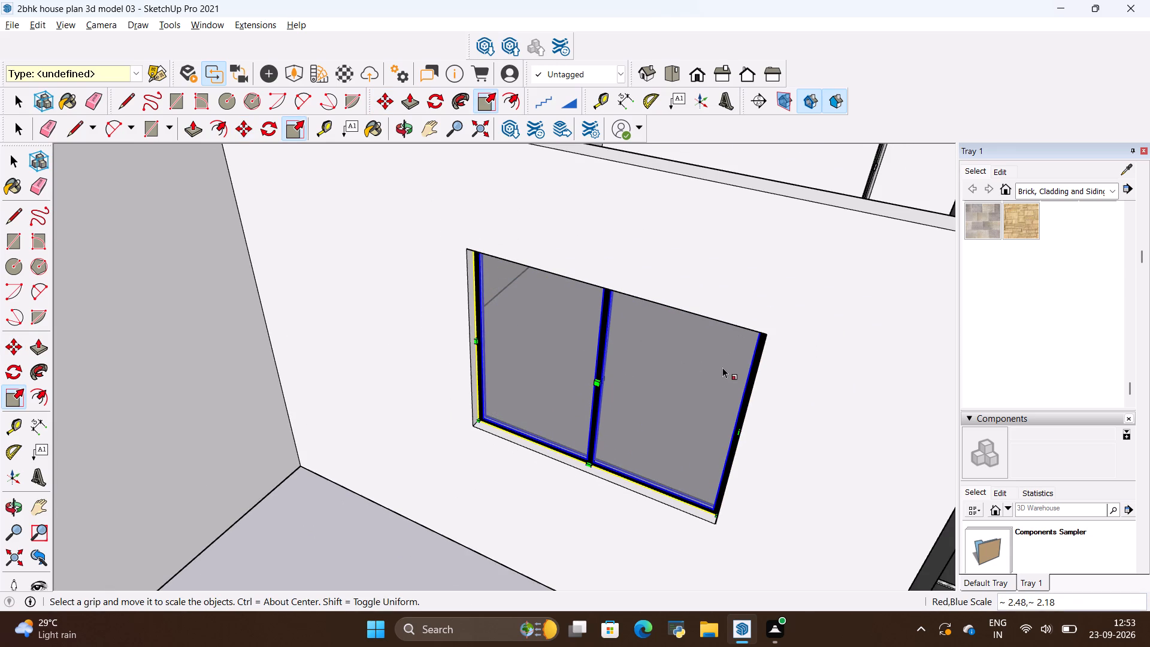
# Examine the fitted window and the remaining wall openings around the house from the front, above and the far side.
pyautogui.moveTo(722, 367); pyautogui.dragTo(785, 212, button='middle')
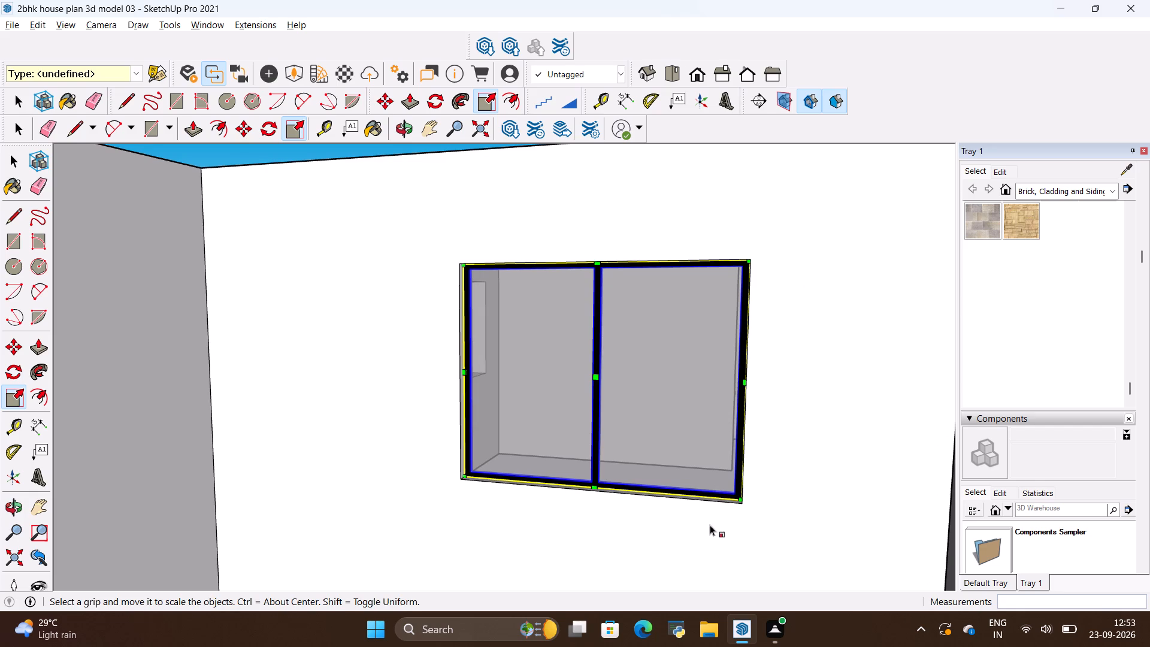
pyautogui.scroll(-19, 791, 434)
pyautogui.scroll(4, 726, 351)
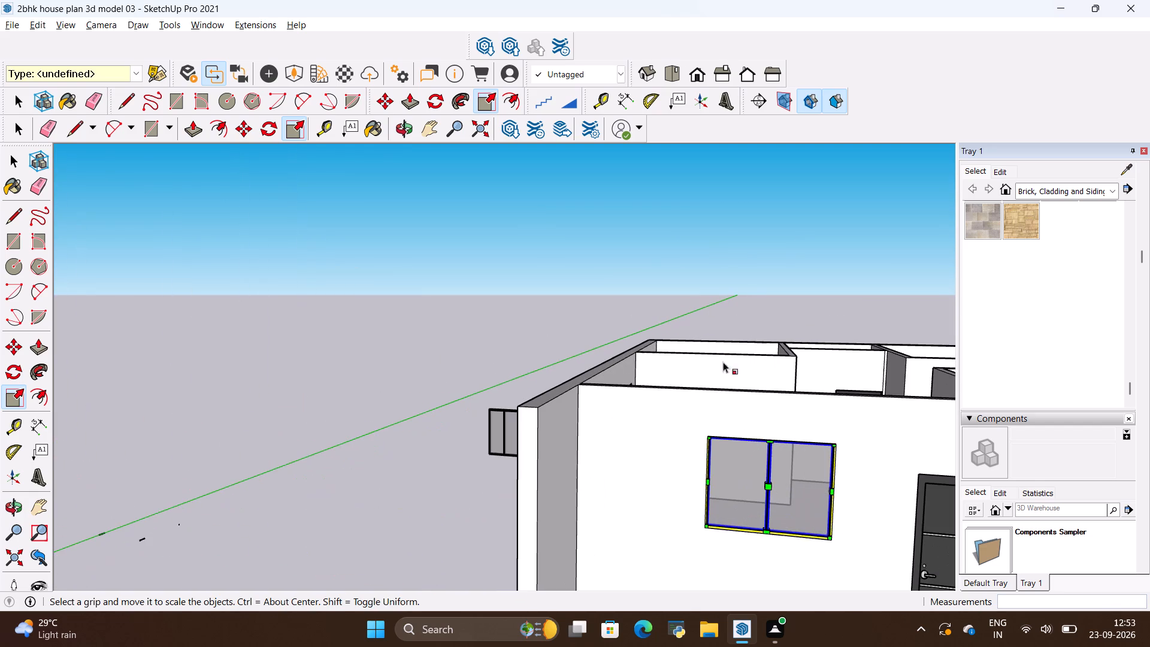
pyautogui.scroll(3, 739, 389)
pyautogui.scroll(-16, 717, 394)
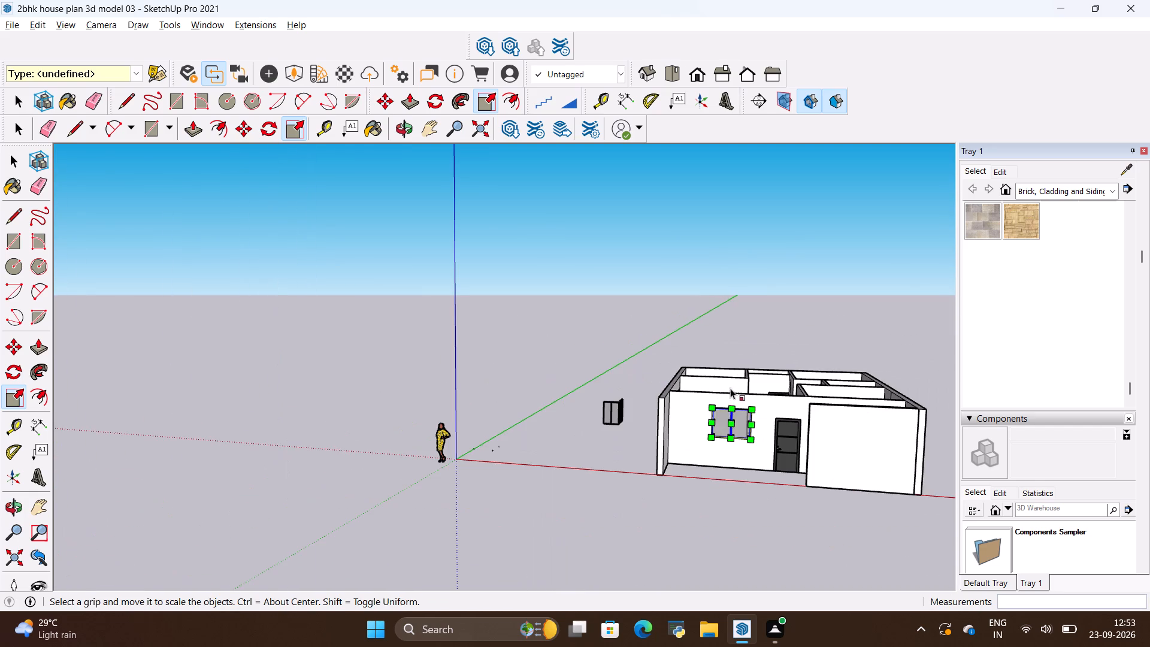
pyautogui.moveTo(731, 388); pyautogui.dragTo(638, 561, button='middle')
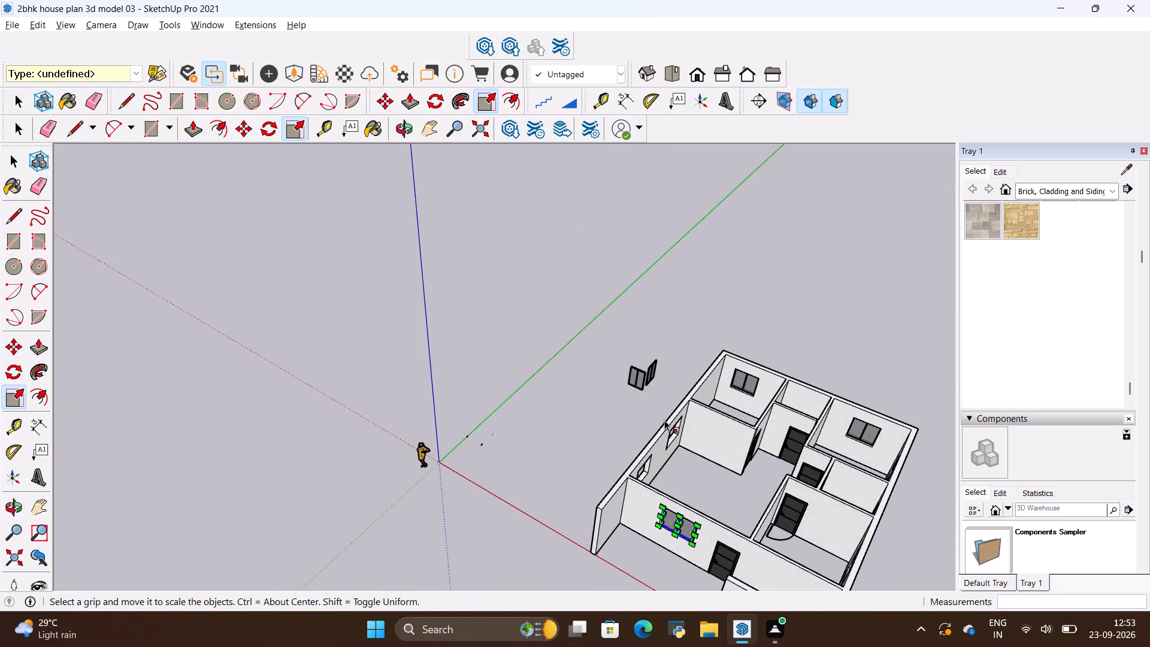
pyautogui.scroll(3, 643, 344)
pyautogui.scroll(-3, 685, 437)
pyautogui.moveTo(853, 473); pyautogui.dragTo(827, 462, button='middle')
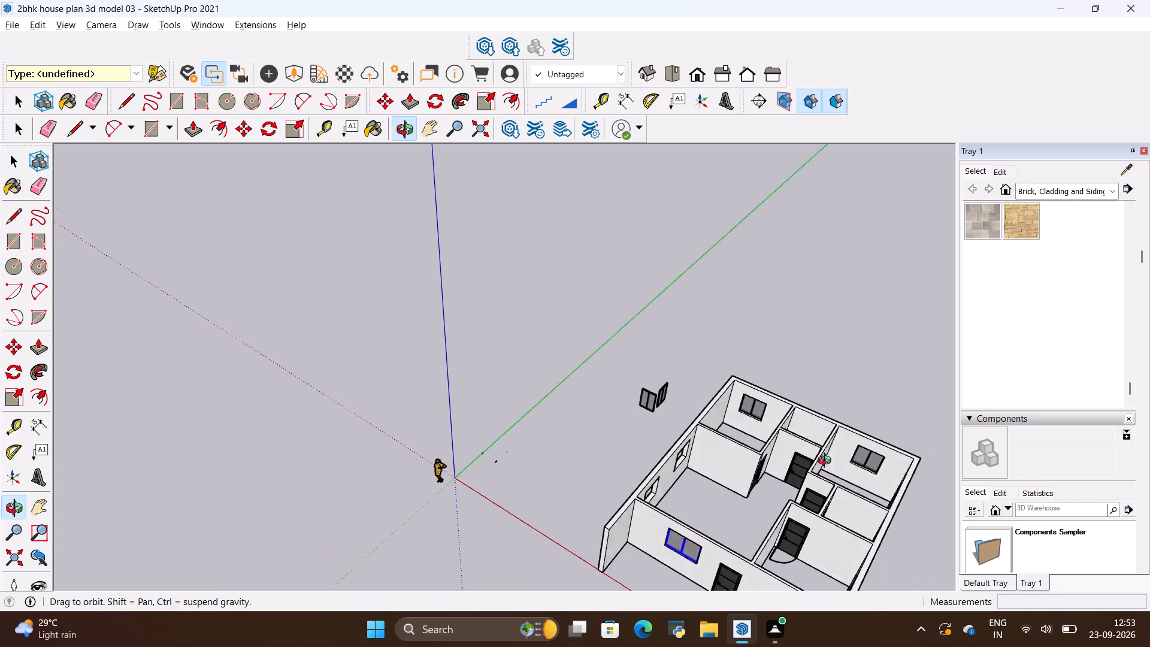
pyautogui.moveTo(827, 462); pyautogui.dragTo(488, 322, button='middle')
pyautogui.scroll(-6, 604, 373)
pyautogui.moveTo(599, 525); pyautogui.dragTo(440, 494, button='middle')
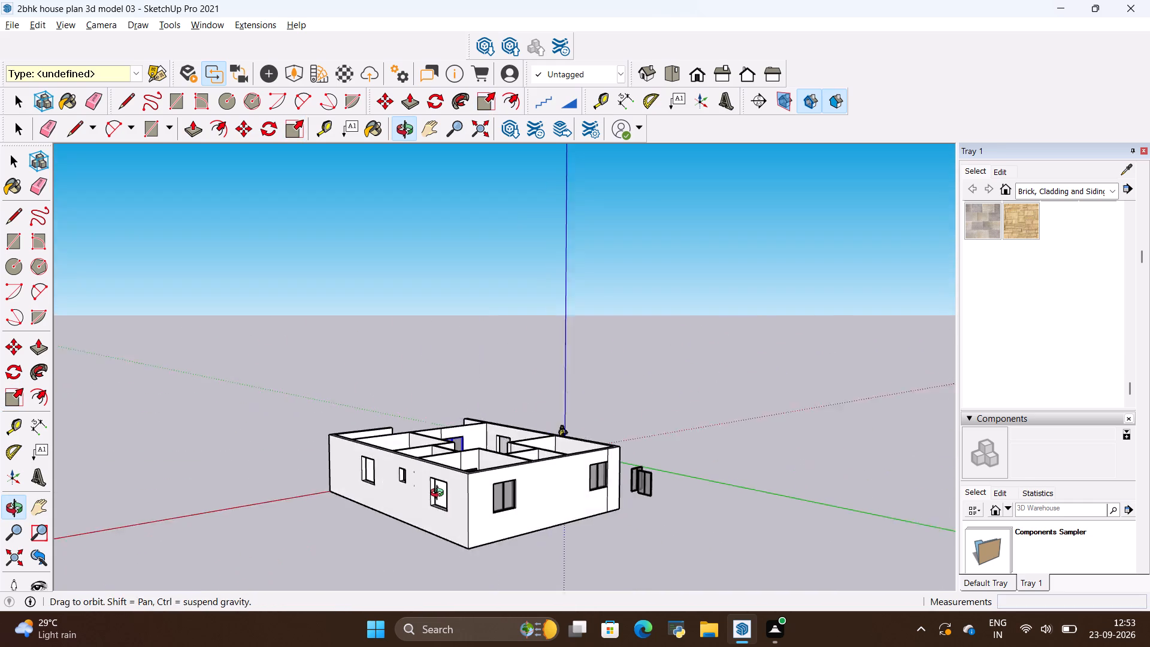
pyautogui.moveTo(440, 494); pyautogui.dragTo(392, 486, button='middle')
# Make a rotated copy of the fitted window about its bottom edge, aligned with the green axis so it stands perpendicular to its wall.
pyautogui.scroll(4, 446, 470)
pyautogui.press('space')
pyautogui.click(470, 500)
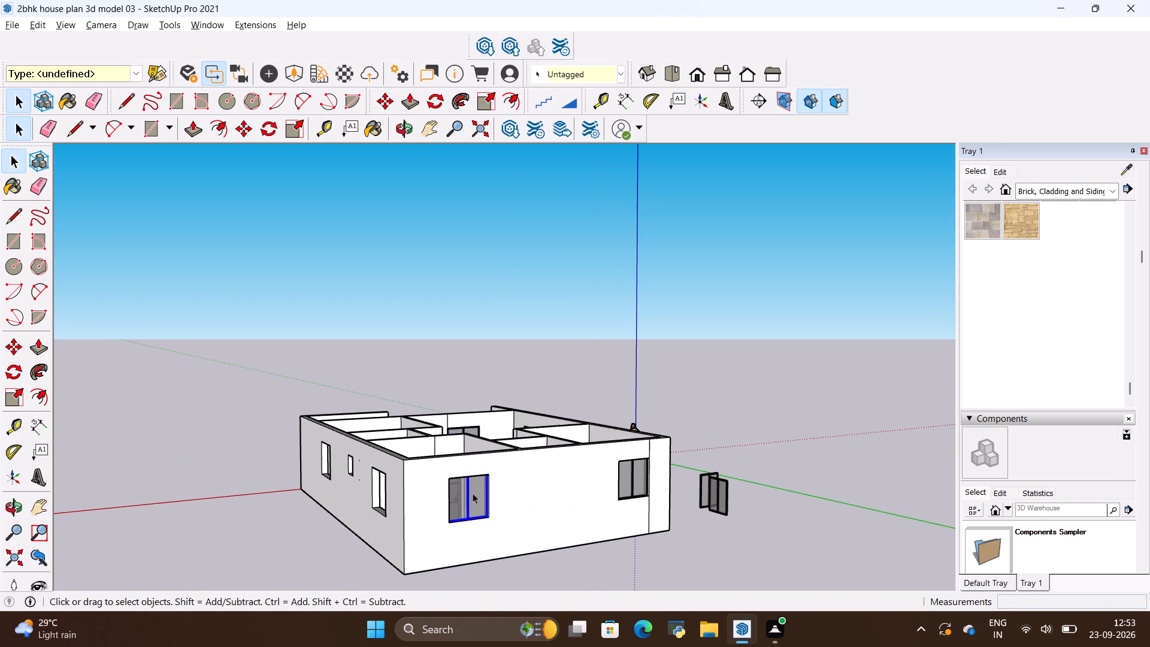
pyautogui.click(435, 101)
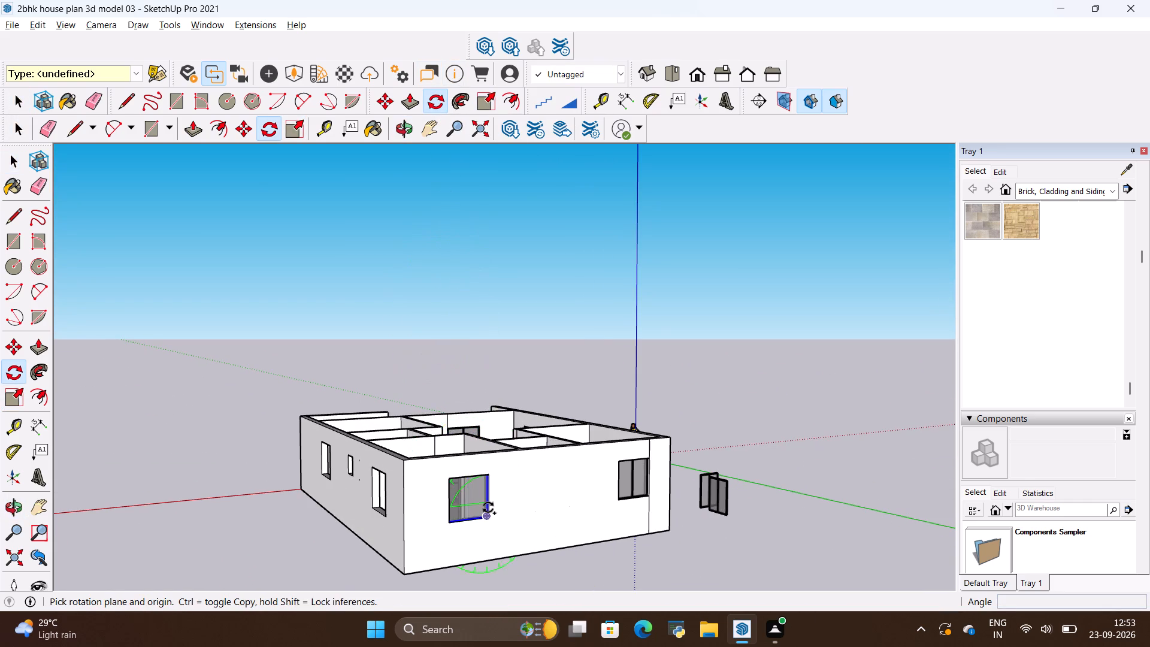
pyautogui.scroll(17, 488, 507)
pyautogui.scroll(4, 425, 522)
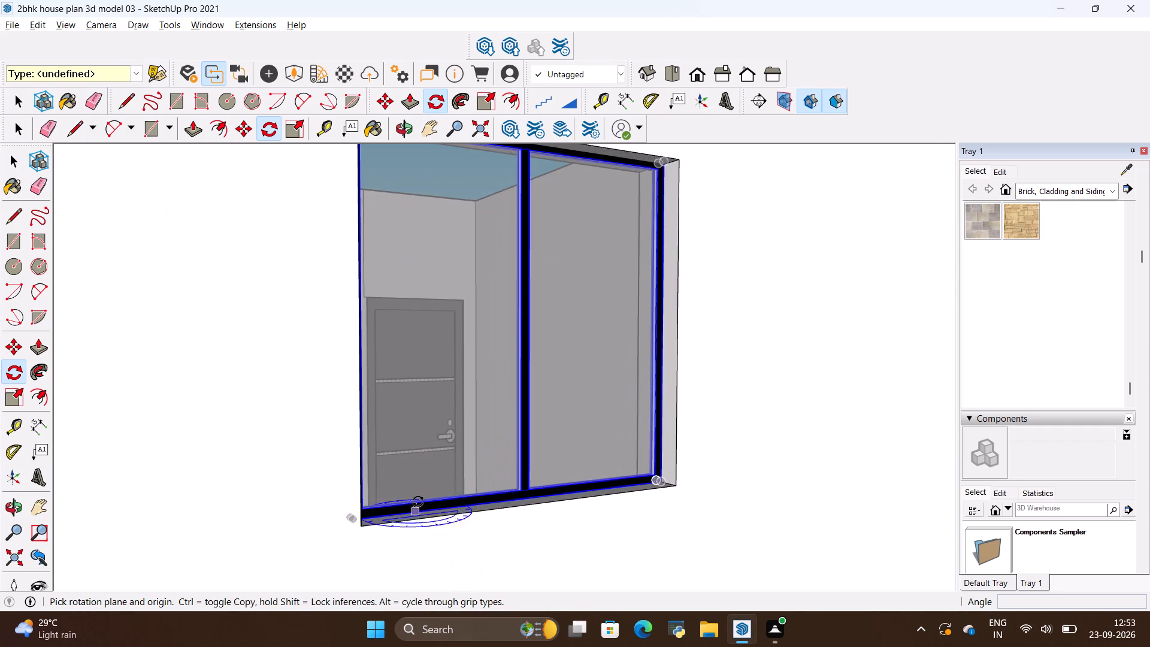
pyautogui.moveTo(417, 501); pyautogui.dragTo(263, 539, button='middle')
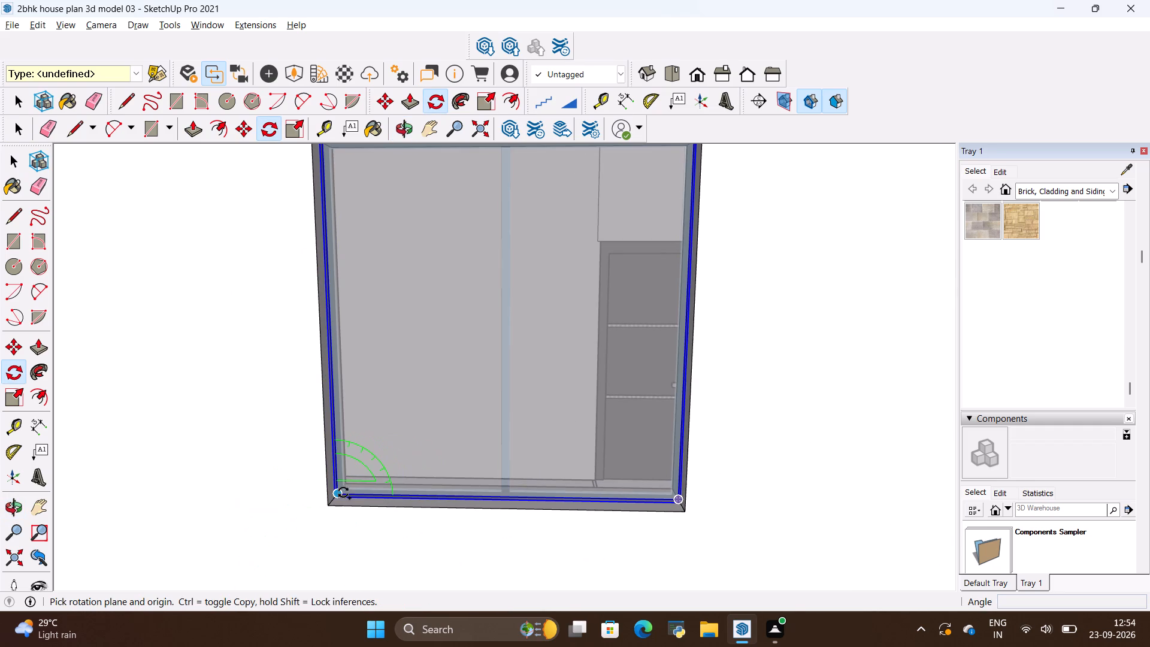
pyautogui.scroll(10, 343, 493)
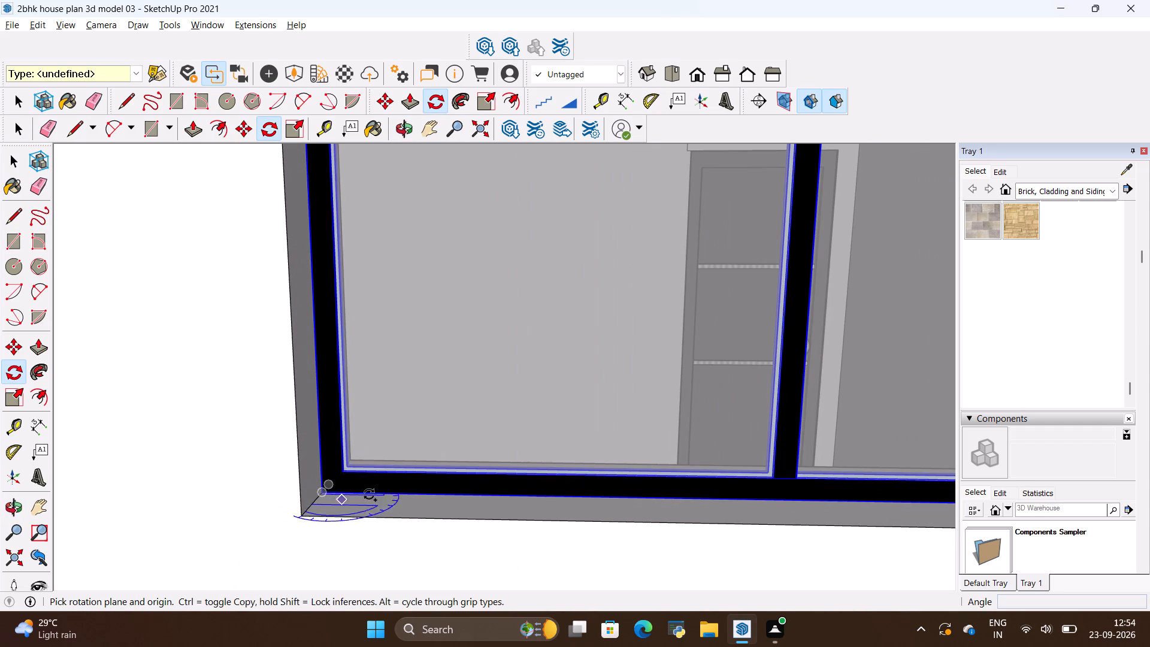
pyautogui.click(378, 494)
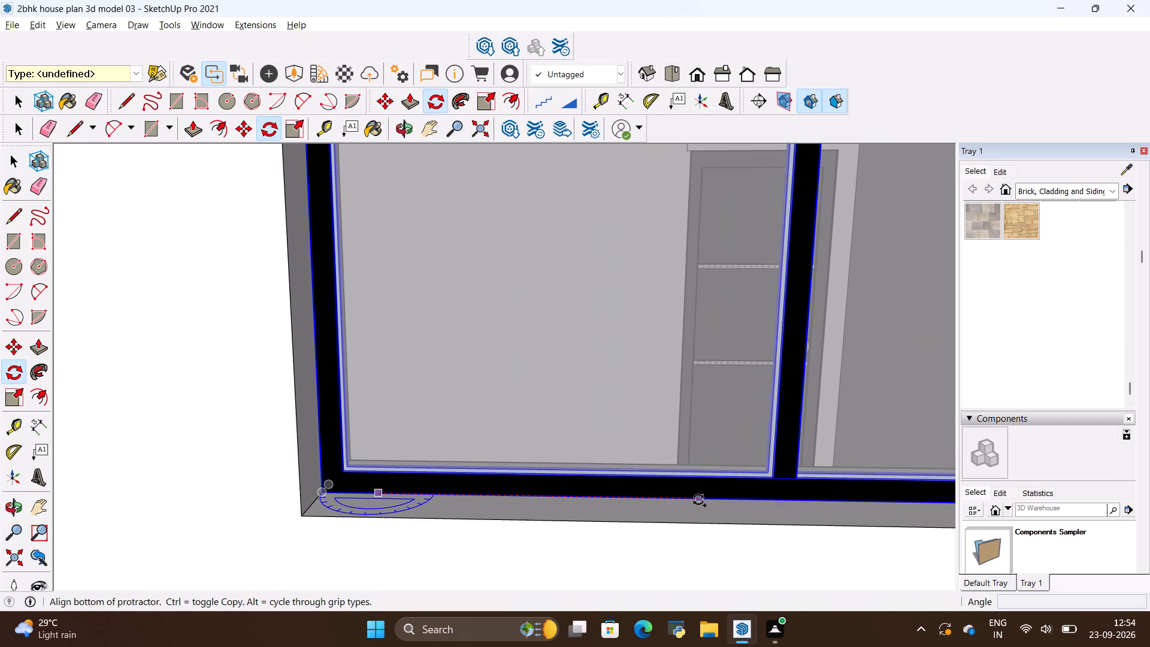
pyautogui.click(699, 500)
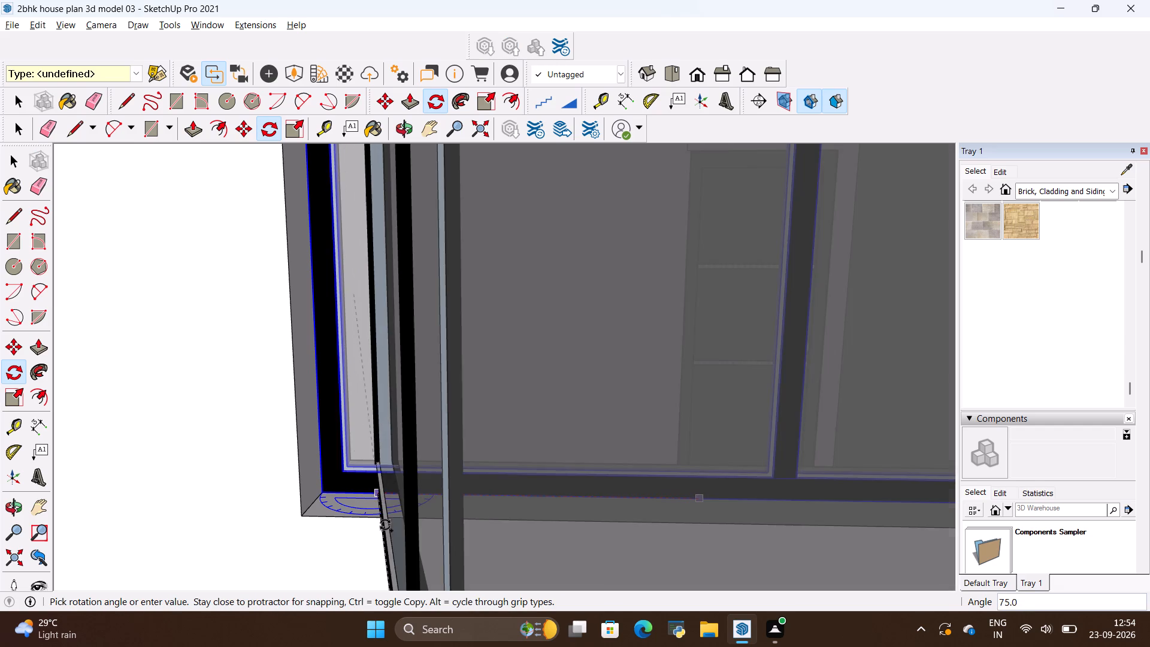
pyautogui.scroll(-4, 379, 524)
pyautogui.scroll(-11, 453, 490)
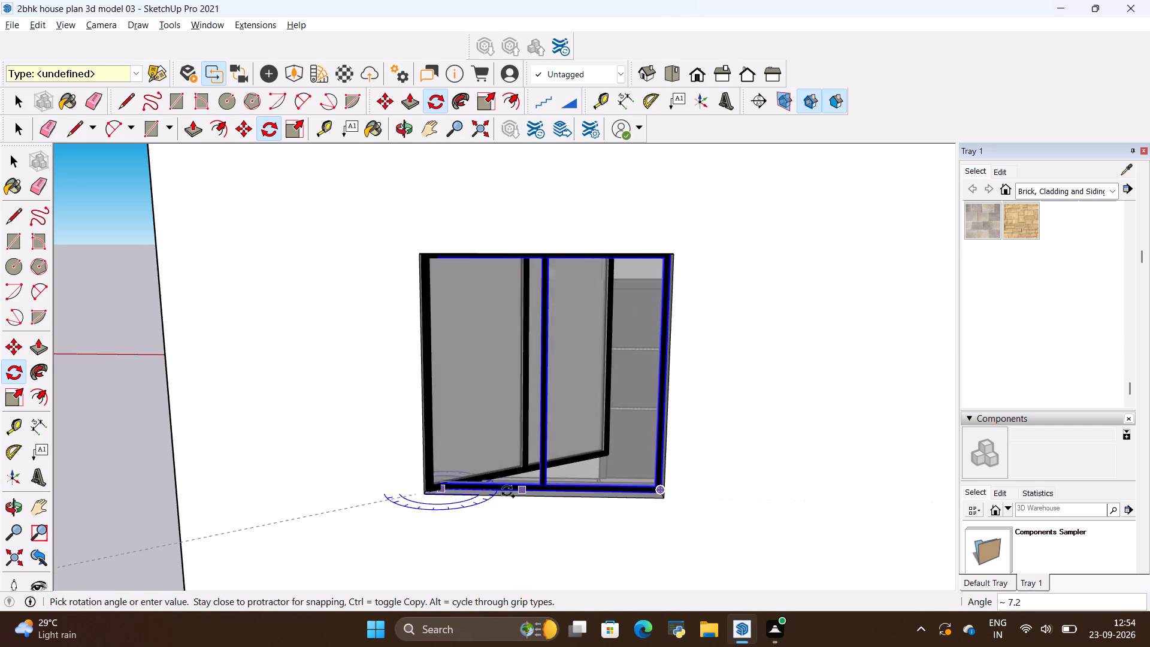
pyautogui.scroll(-6, 560, 509)
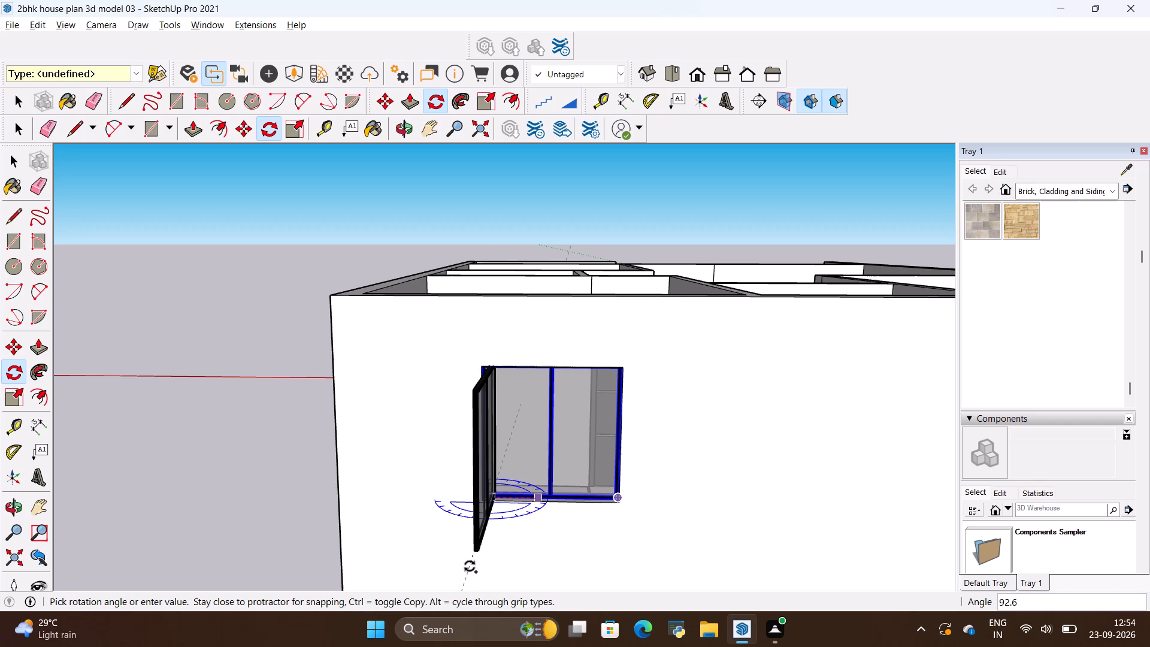
pyautogui.scroll(-15, 470, 566)
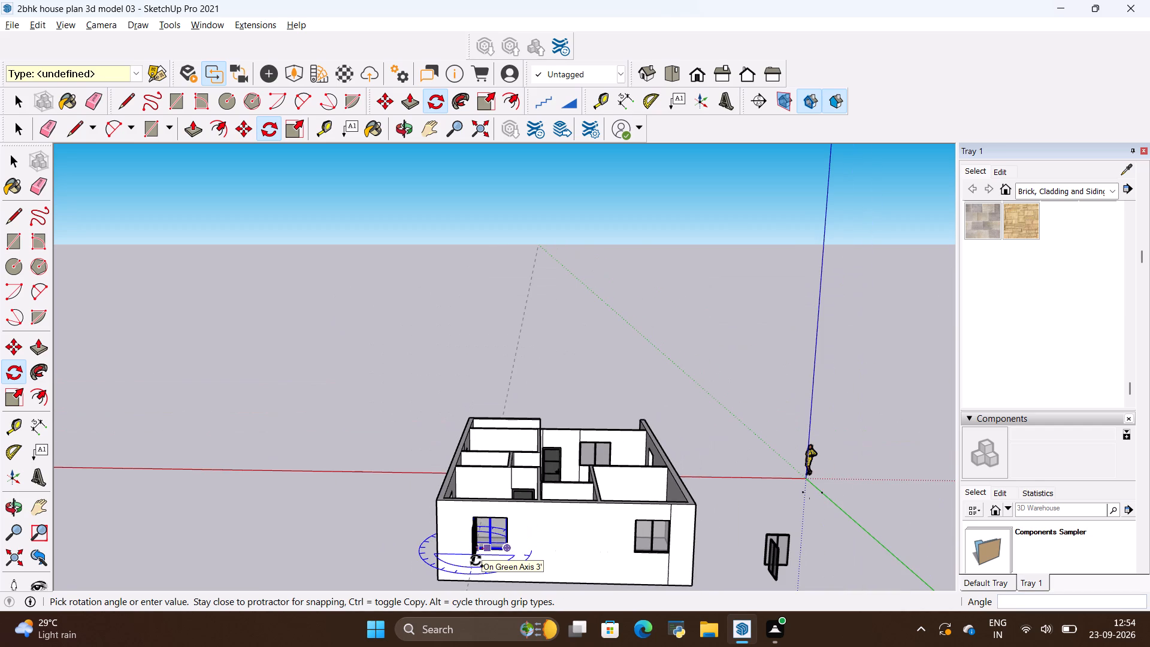
pyautogui.click(476, 560)
pyautogui.press('space')
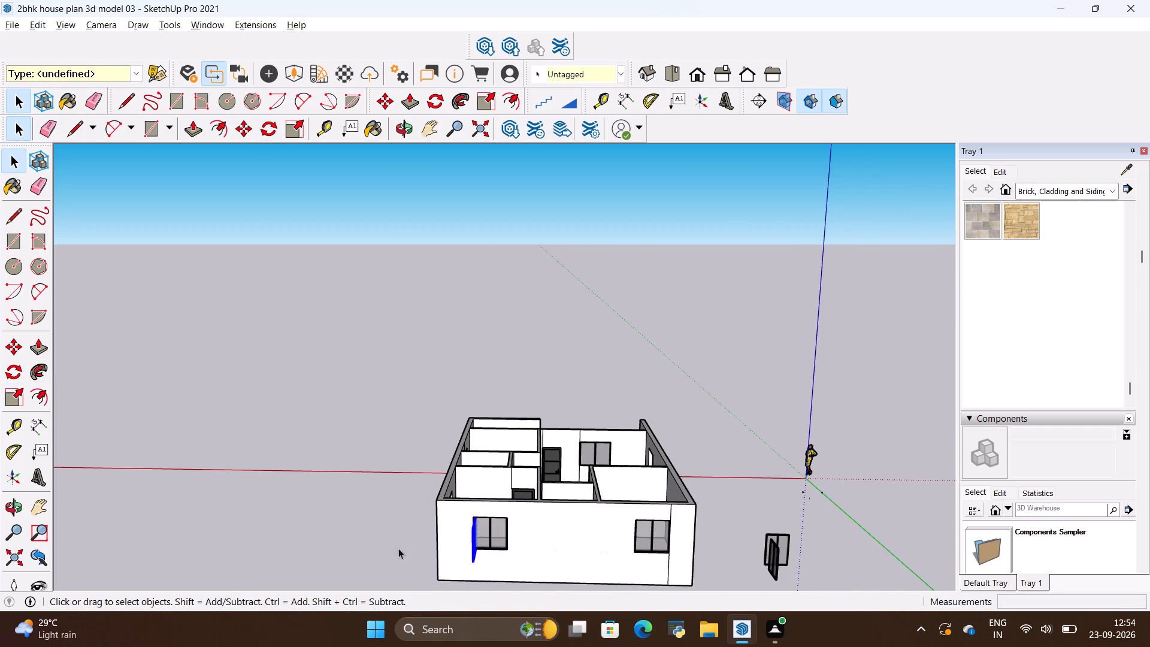
# Move the rotated window copy by its lower corner about 9' 3 1/4" into the adjoining wall's nearest large opening, then nudge it about 1 3/16".
pyautogui.scroll(4, 398, 548)
pyautogui.moveTo(398, 548); pyautogui.dragTo(674, 564, button='middle')
pyautogui.scroll(6, 697, 521)
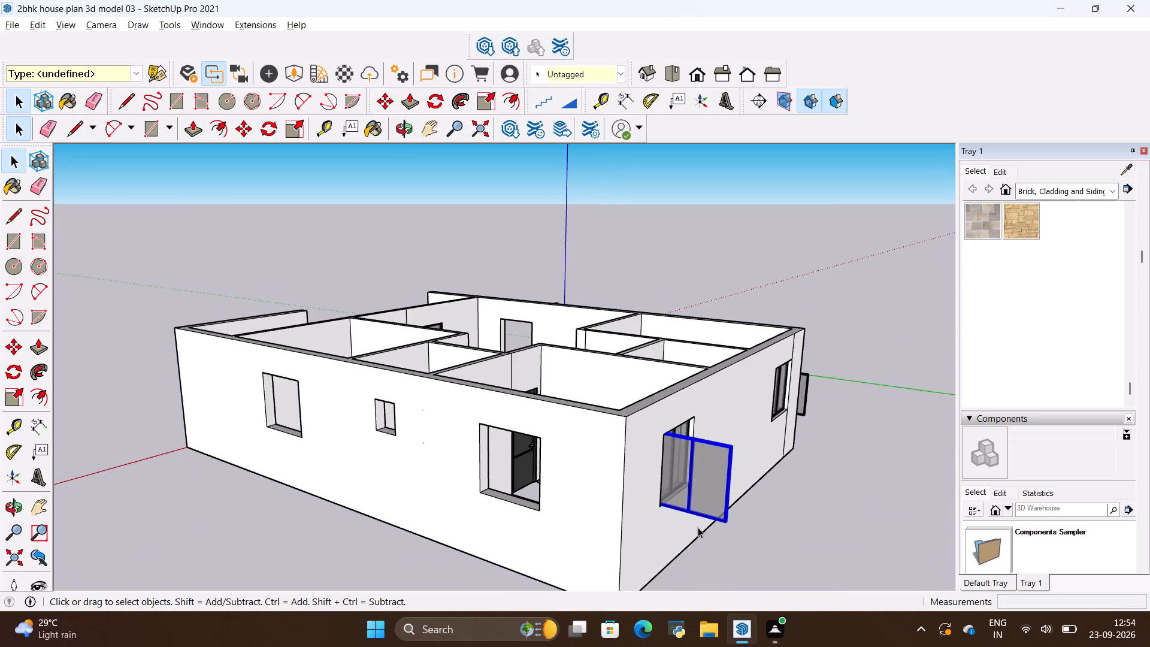
pyautogui.scroll(2, 698, 527)
pyautogui.press('m')
pyautogui.scroll(5, 727, 535)
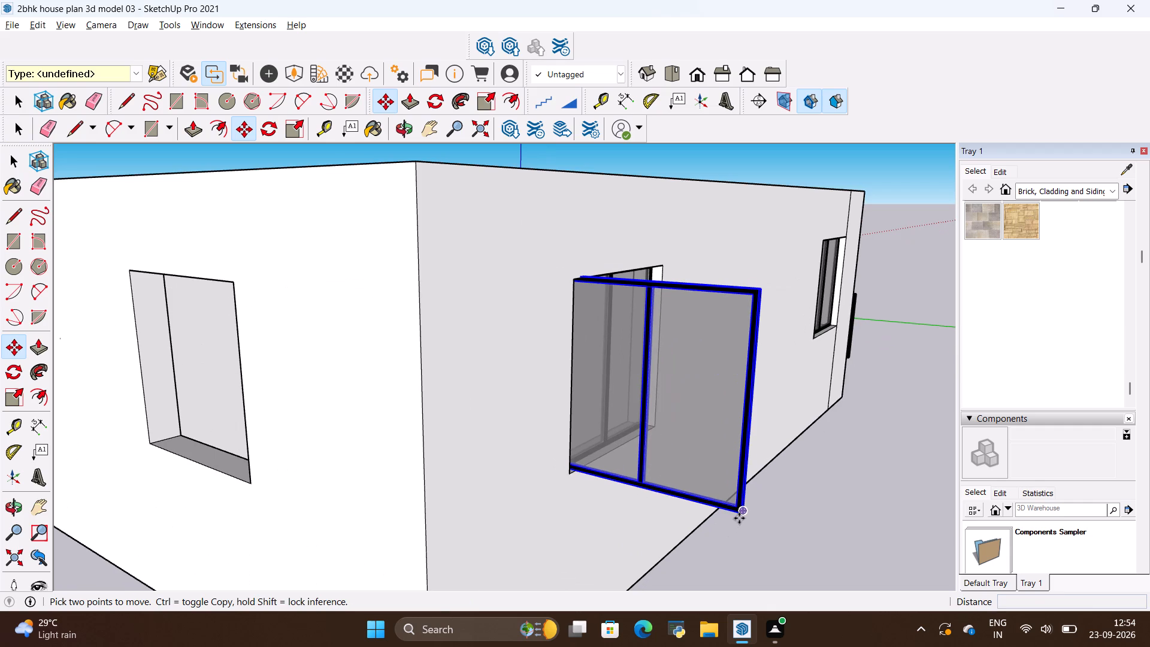
pyautogui.click(739, 518)
pyautogui.scroll(7, 224, 470)
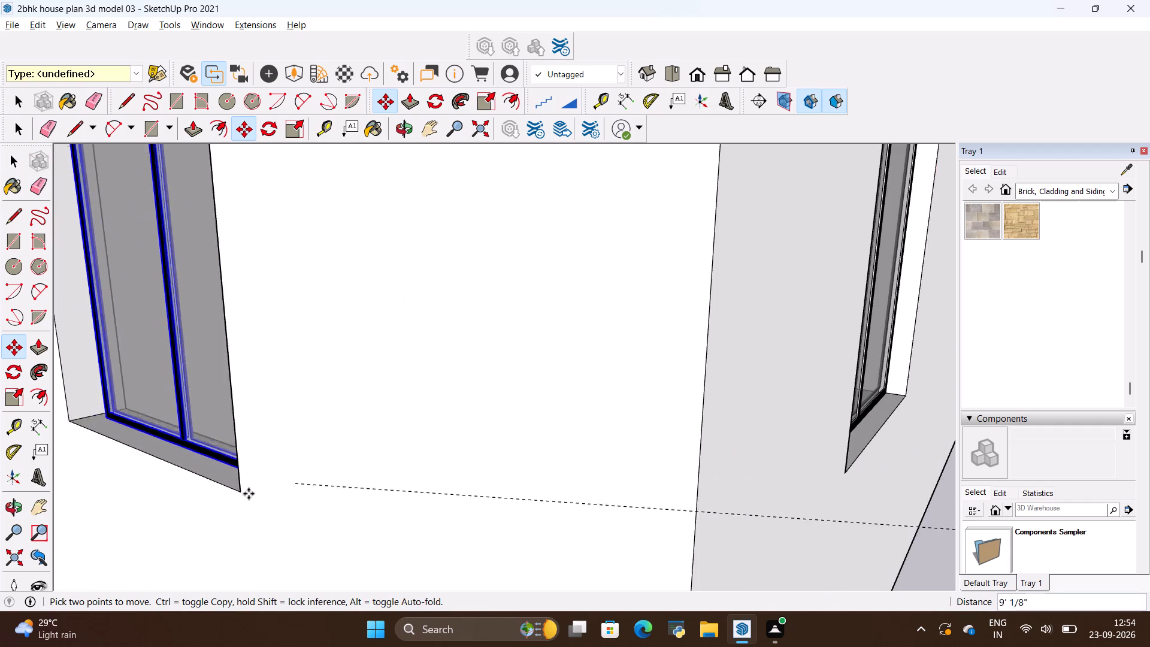
pyautogui.moveTo(156, 521); pyautogui.dragTo(420, 482, button='middle')
pyautogui.scroll(5, 389, 510)
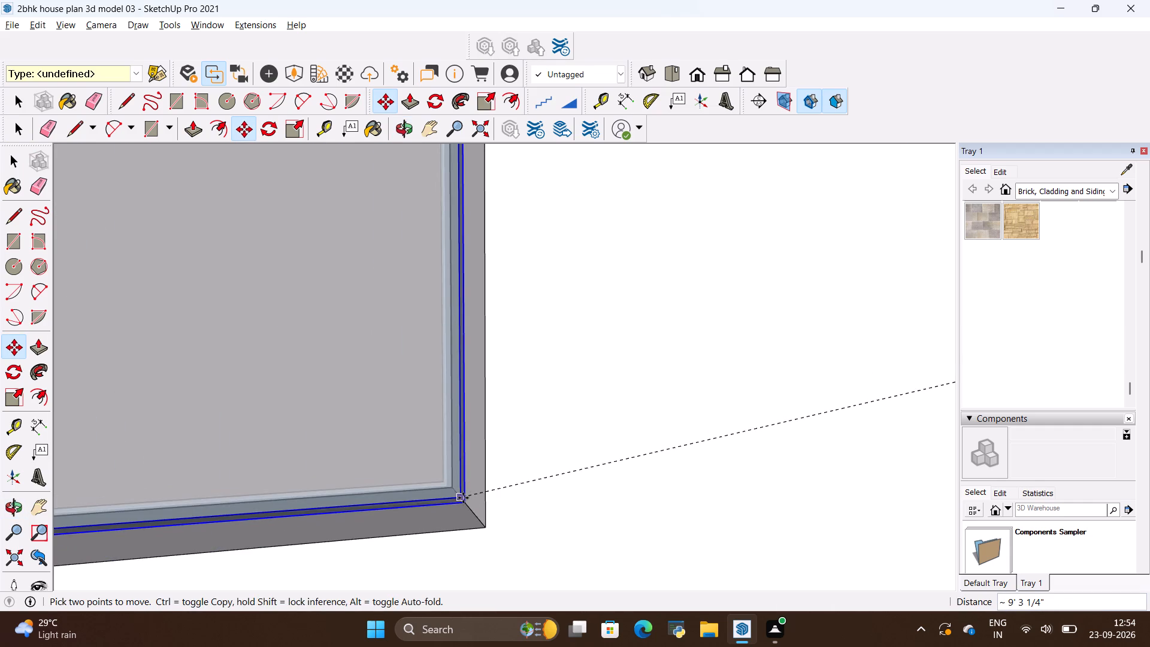
pyautogui.click(463, 500)
pyautogui.scroll(8, 458, 514)
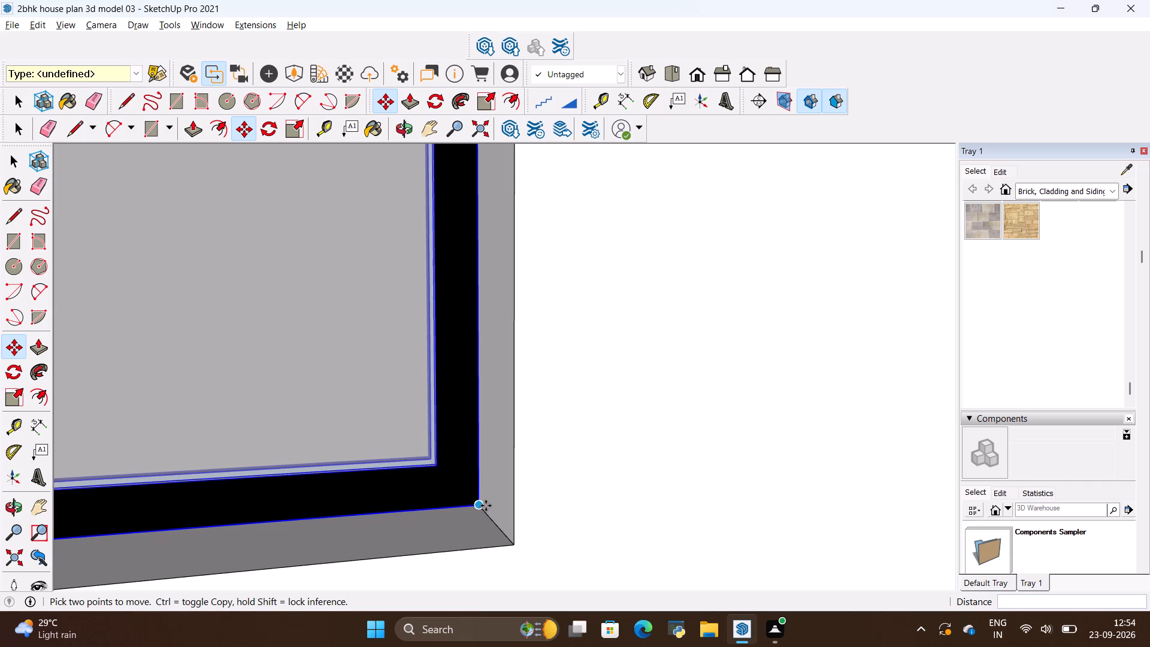
pyautogui.click(482, 500)
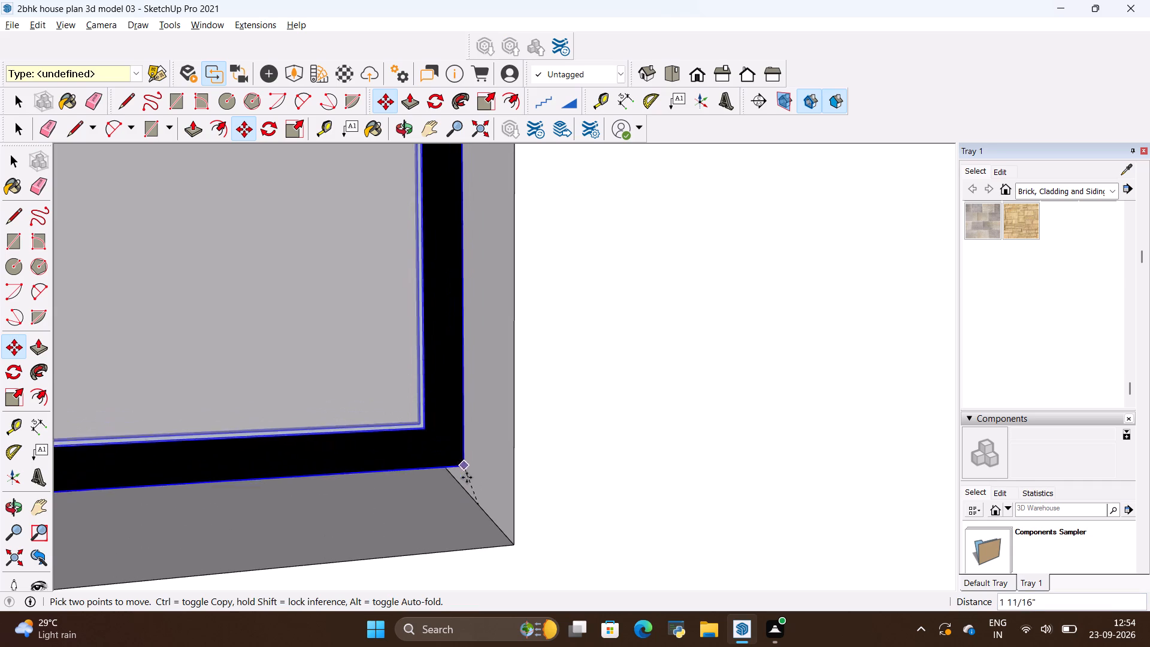
pyautogui.click(473, 497)
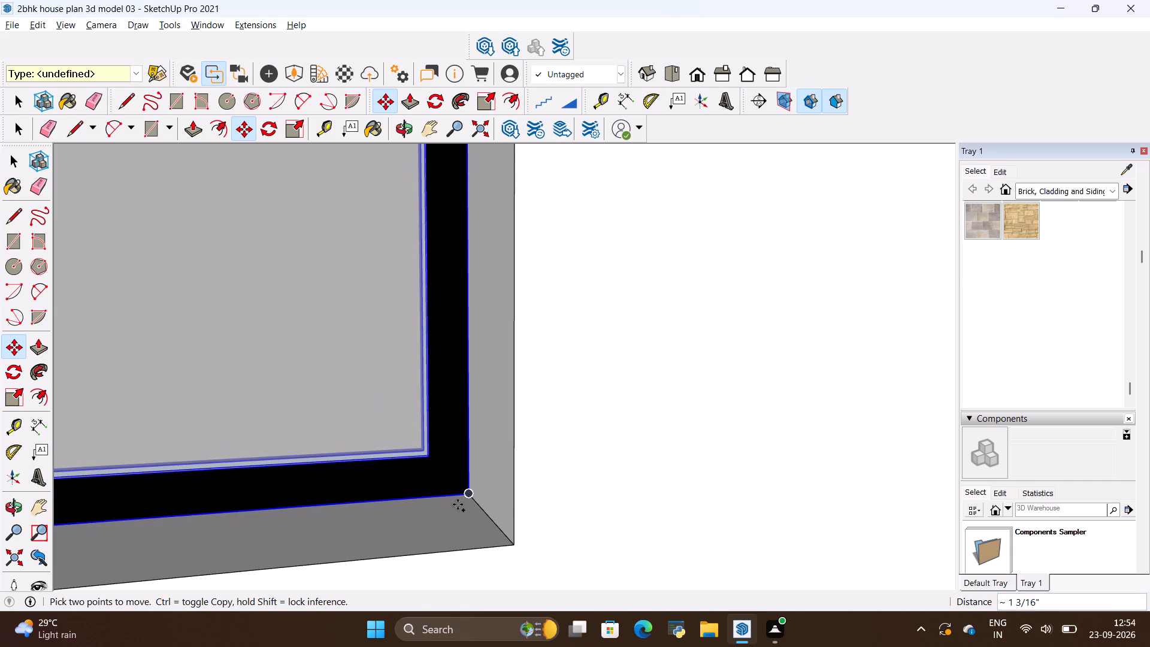
# Copy the window by its lower corner 19' 8 3/4" along the same wall into the large opening beyond the small one.
pyautogui.scroll(9, 454, 503)
pyautogui.moveTo(515, 477); pyautogui.dragTo(509, 475)
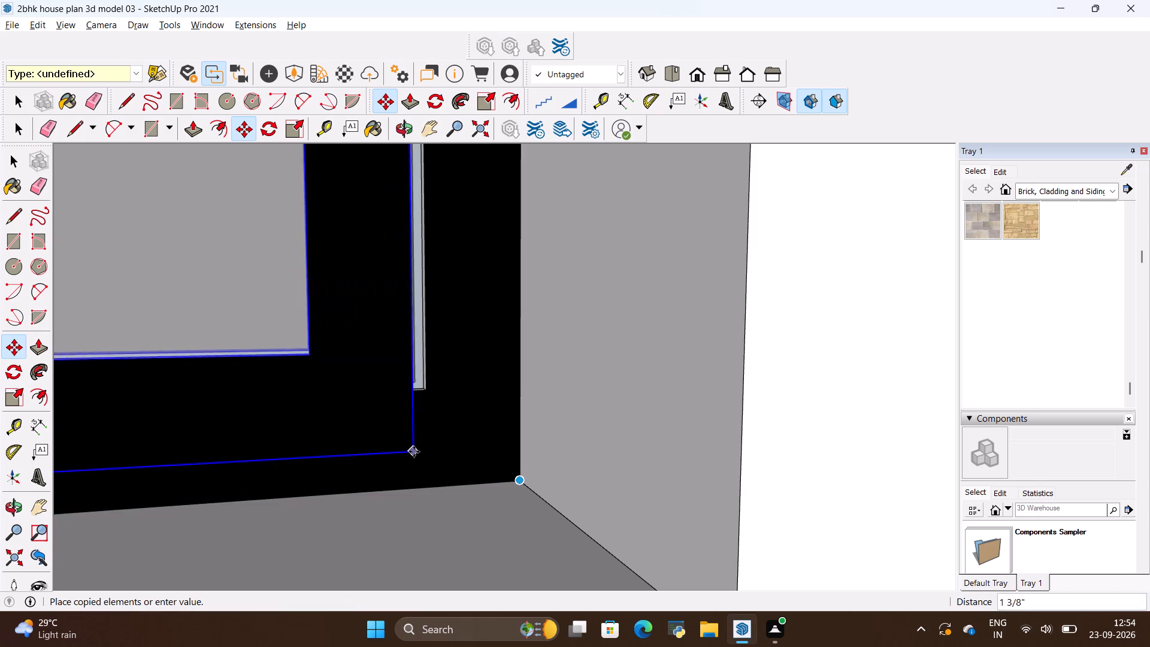
pyautogui.scroll(-20, 562, 451)
pyautogui.scroll(-18, 562, 451)
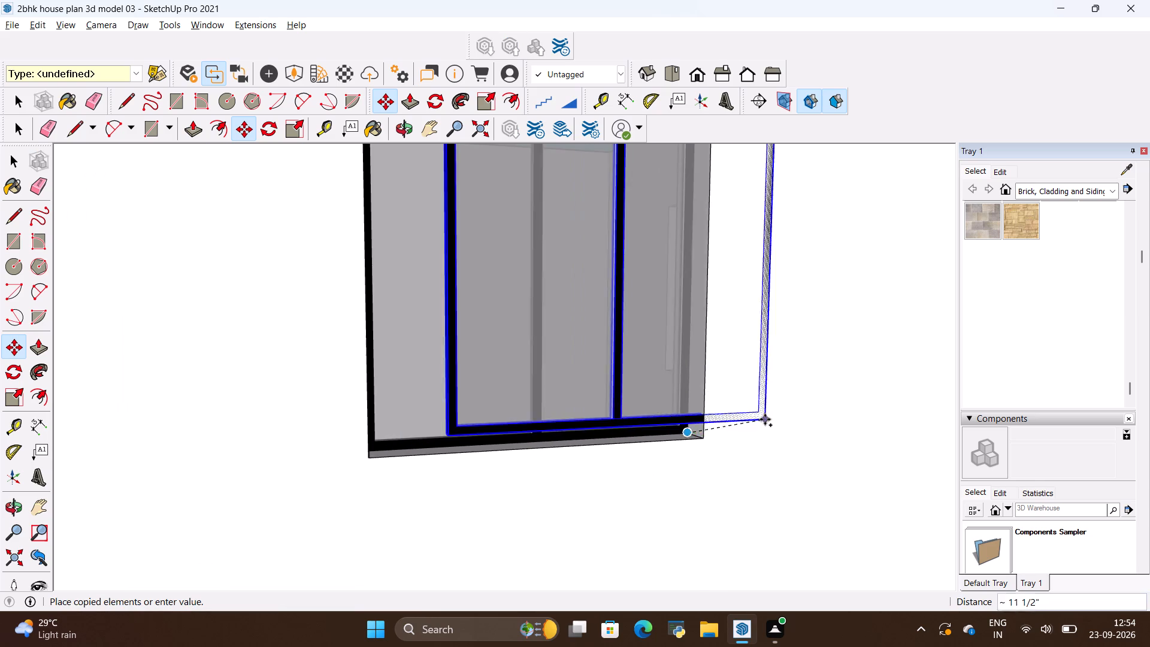
pyautogui.scroll(-12, 765, 419)
pyautogui.scroll(8, 286, 453)
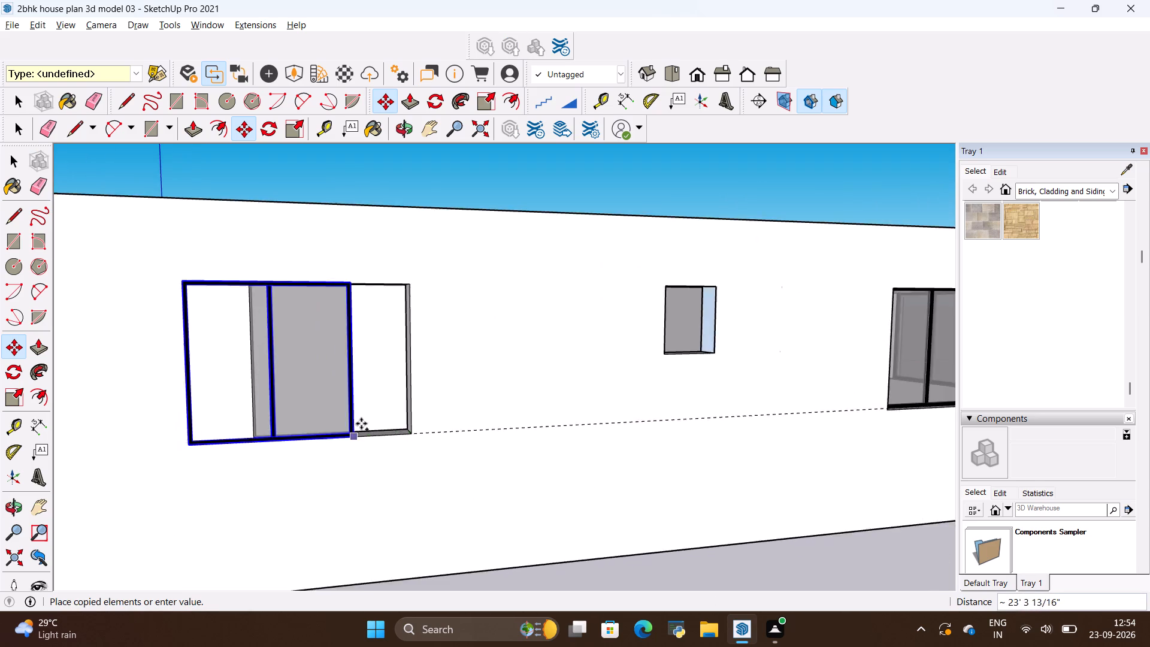
pyautogui.scroll(3, 361, 424)
pyautogui.moveTo(406, 433); pyautogui.dragTo(439, 465, button='middle')
pyautogui.scroll(-5, 385, 424)
pyautogui.scroll(2, 479, 503)
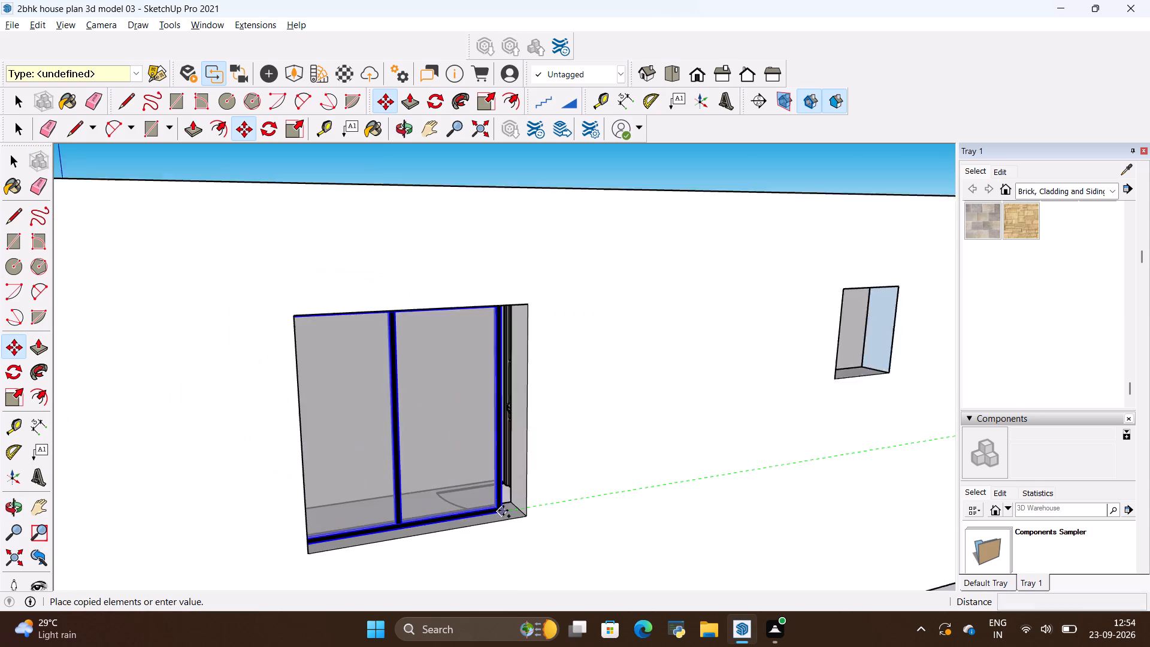
pyautogui.scroll(9, 503, 510)
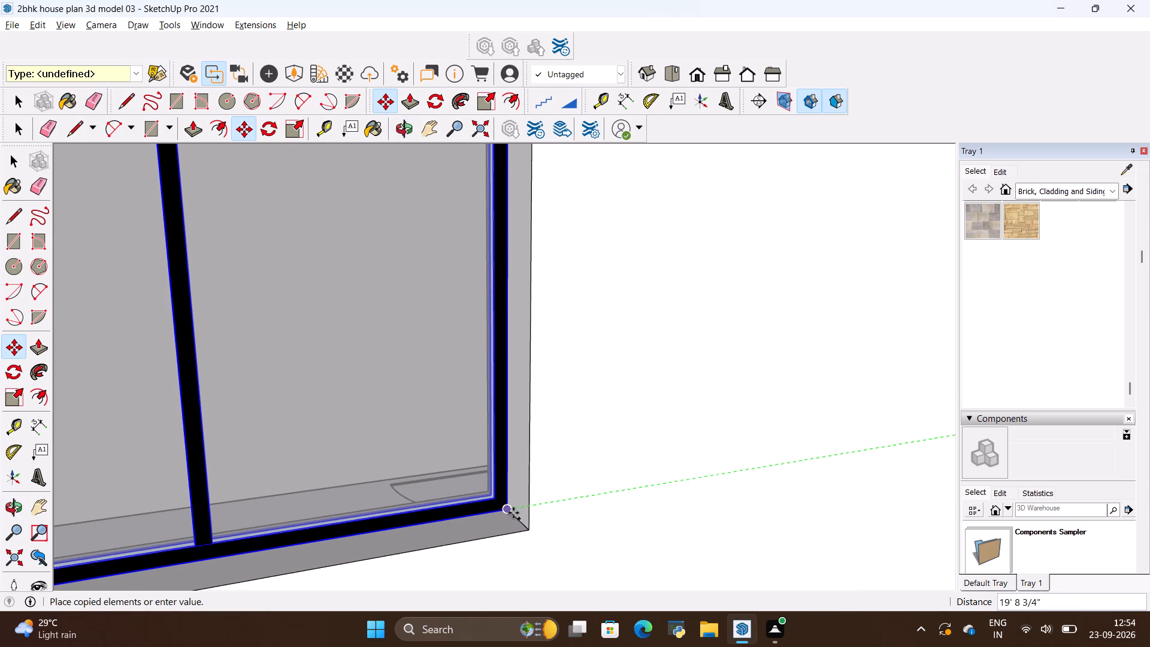
pyautogui.click(513, 513)
# Copy that window by its lower corner about 30' 5 1/2" across the house into the opposite wall's opening farther from the standing figure.
pyautogui.click(512, 512)
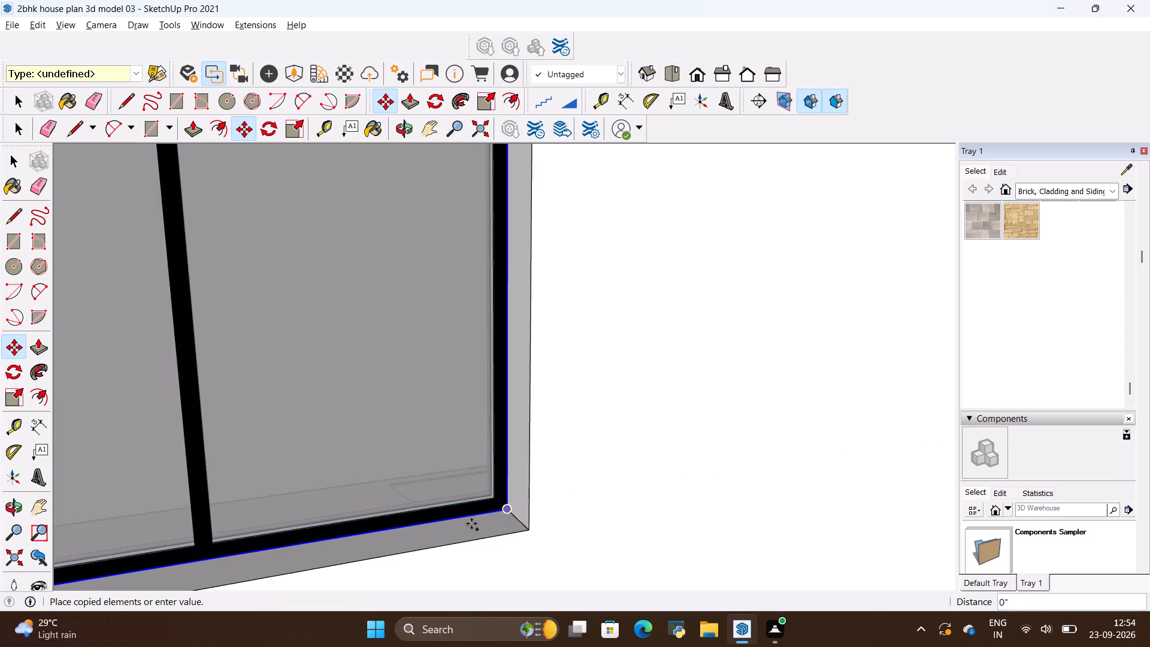
pyautogui.scroll(-20, 542, 522)
pyautogui.scroll(-9, 542, 522)
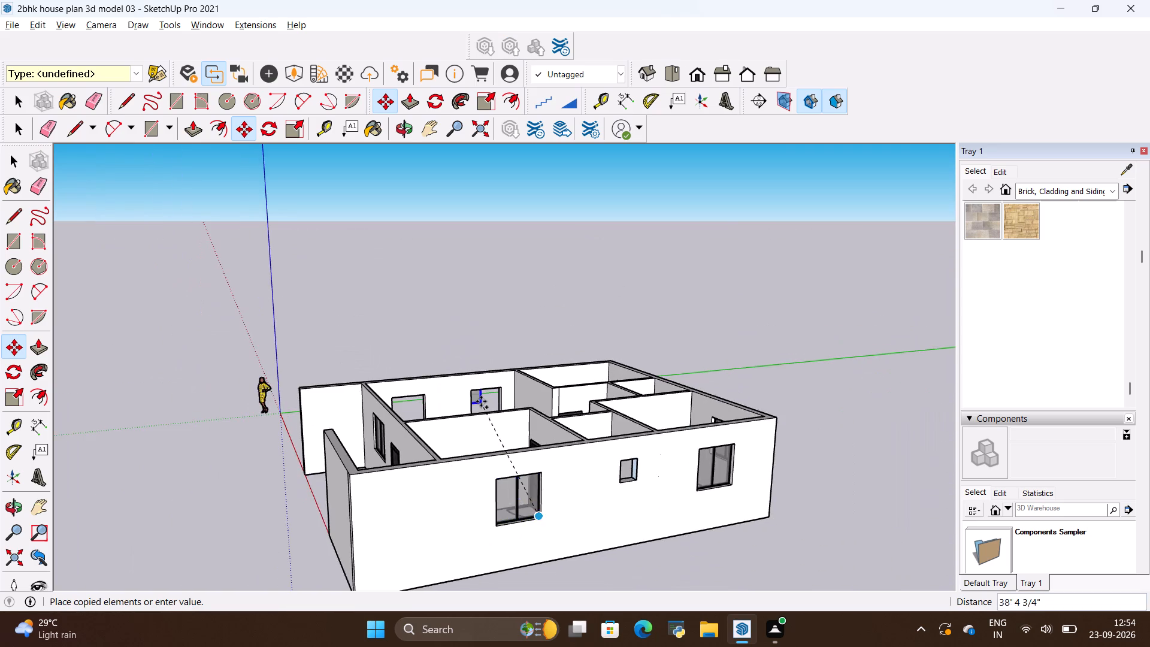
pyautogui.scroll(15, 481, 401)
pyautogui.scroll(4, 522, 452)
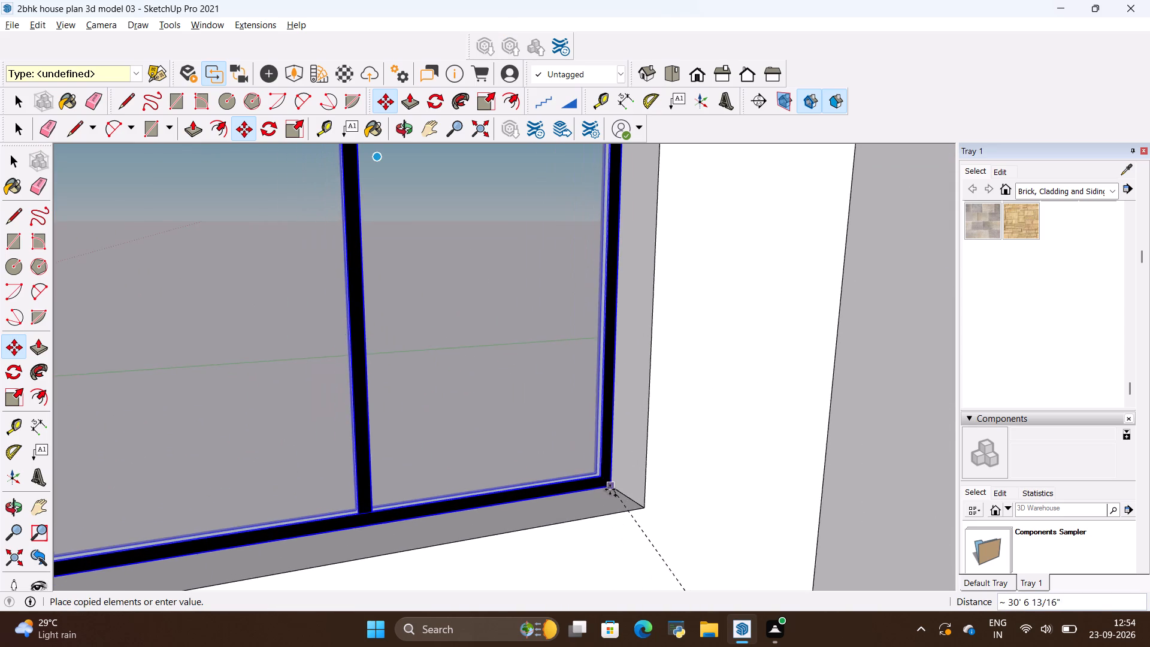
pyautogui.click(611, 486)
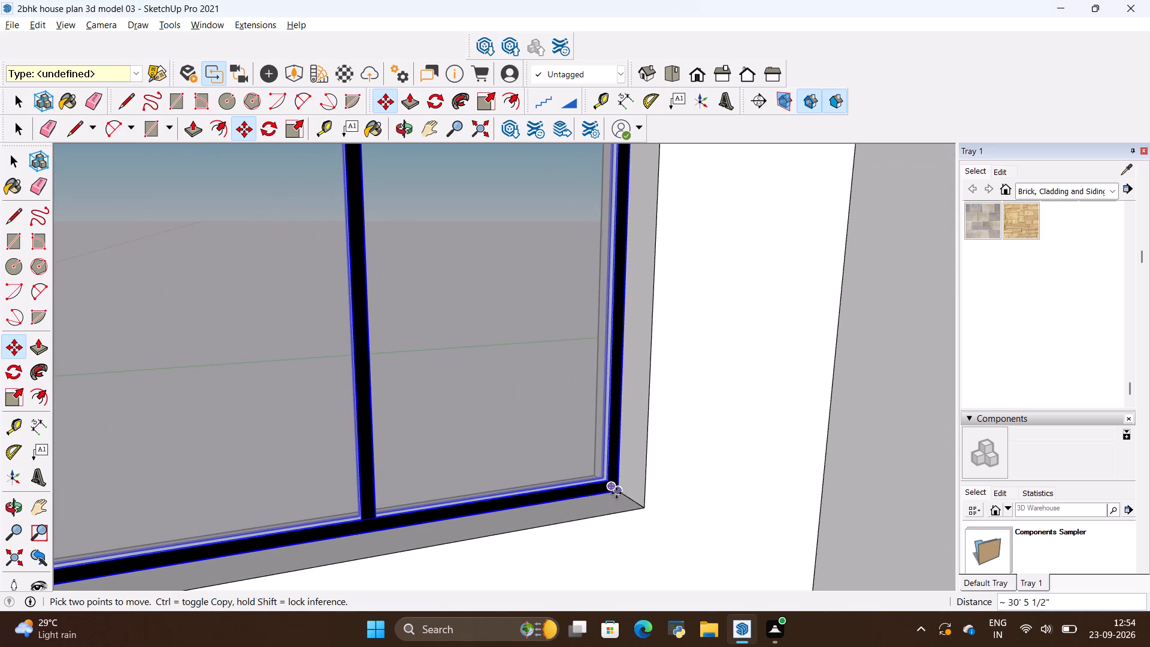
# Copy the window by its lower corner 9' 9 1/4" along that wall into the neighbouring opening nearer the standing figure.
pyautogui.click(616, 493)
pyautogui.scroll(-15, 666, 469)
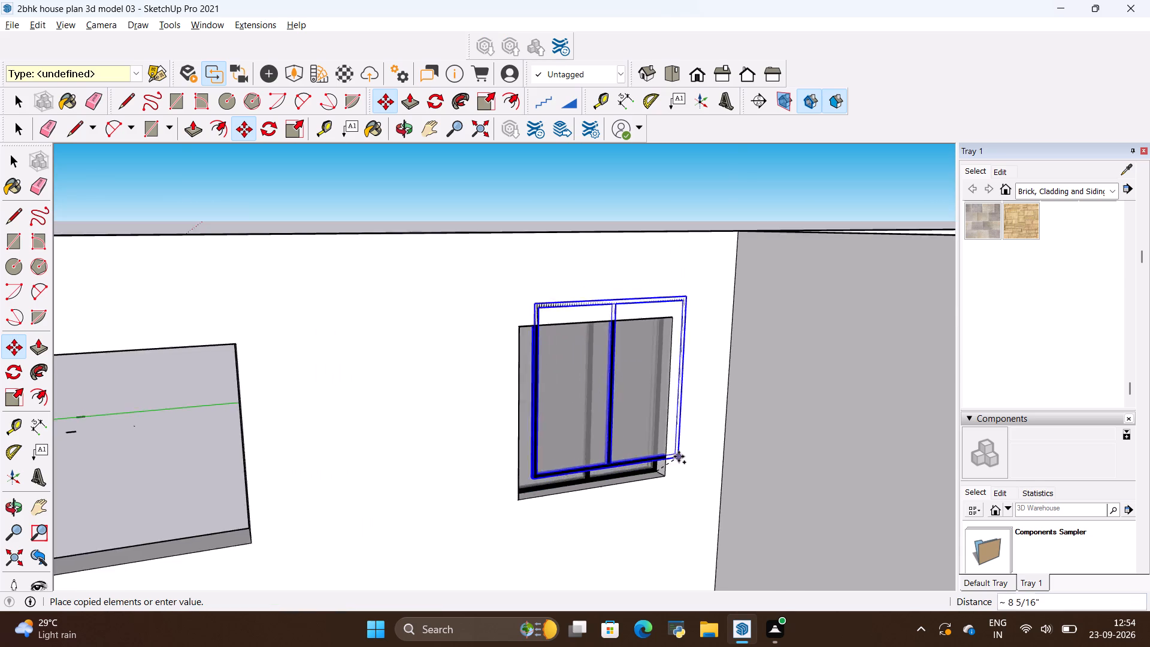
pyautogui.scroll(-4, 679, 456)
pyautogui.scroll(5, 262, 618)
pyautogui.scroll(5, 420, 505)
pyautogui.scroll(5, 489, 500)
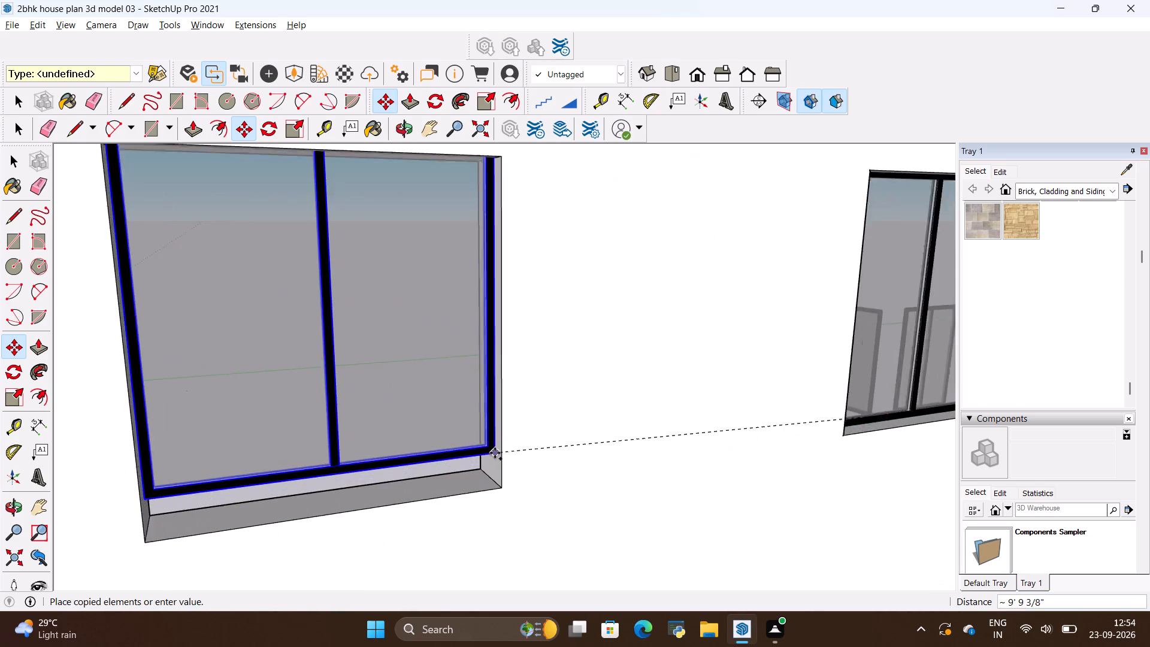
pyautogui.scroll(2, 495, 453)
pyautogui.scroll(3, 474, 499)
pyautogui.click(489, 476)
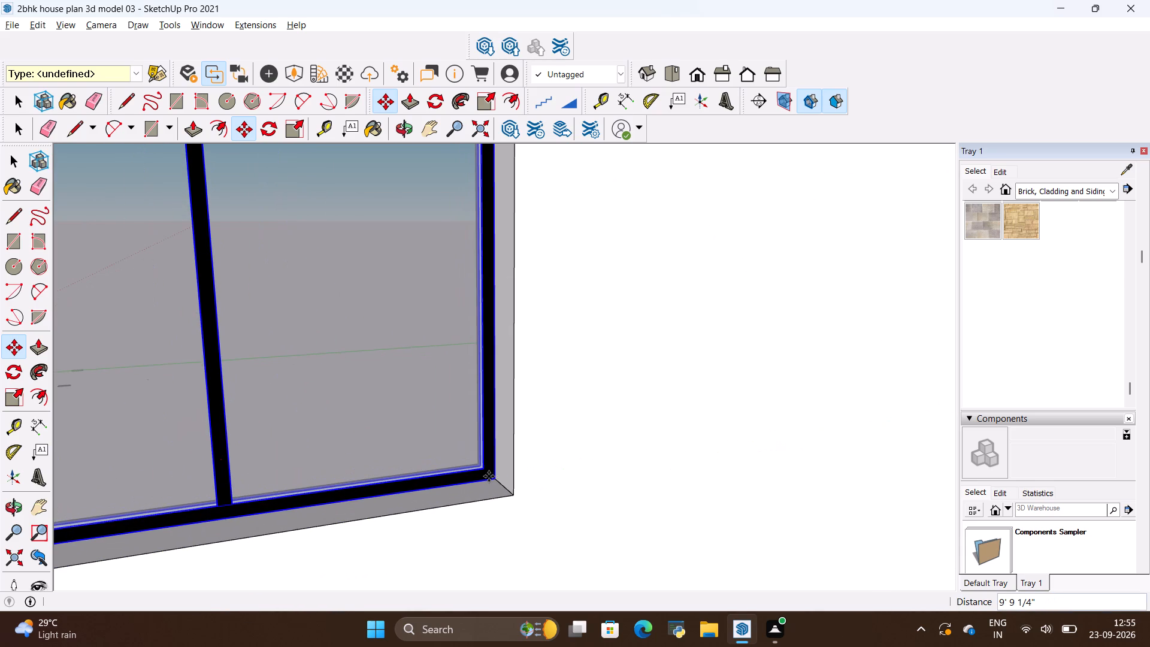
# Examine the windows fitted in the two opposite walls and the remaining small opening from outside and above.
pyautogui.scroll(1, 531, 503)
pyautogui.scroll(-20, 531, 503)
pyautogui.scroll(-6, 531, 503)
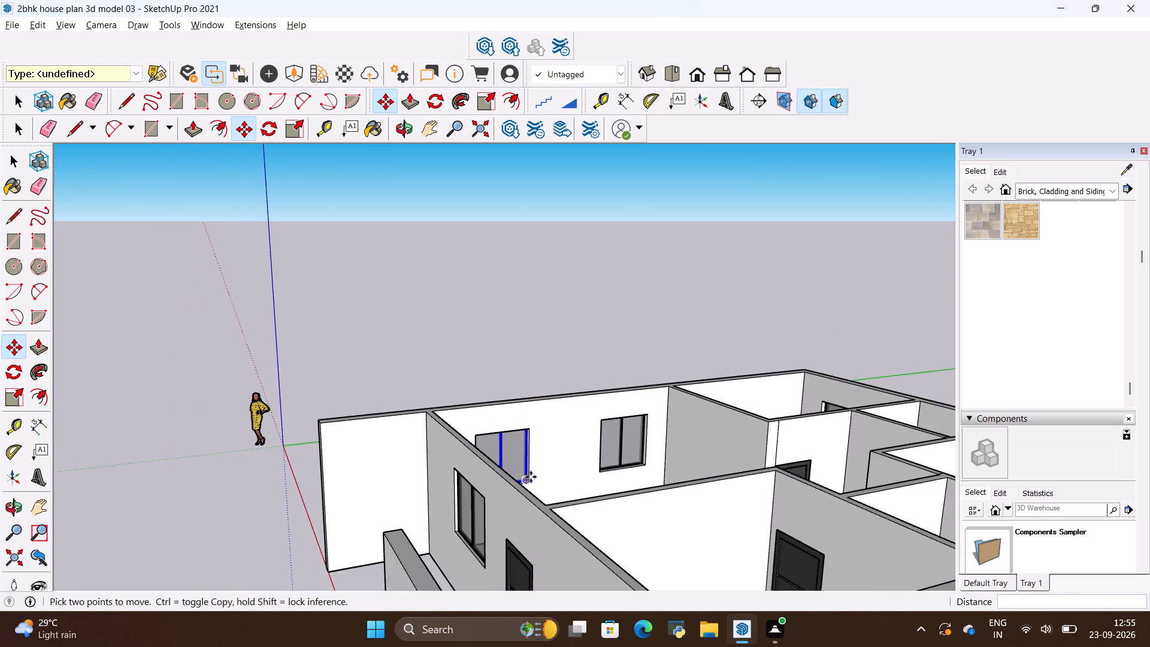
pyautogui.scroll(-13, 531, 477)
pyautogui.moveTo(619, 512); pyautogui.dragTo(346, 500, button='middle')
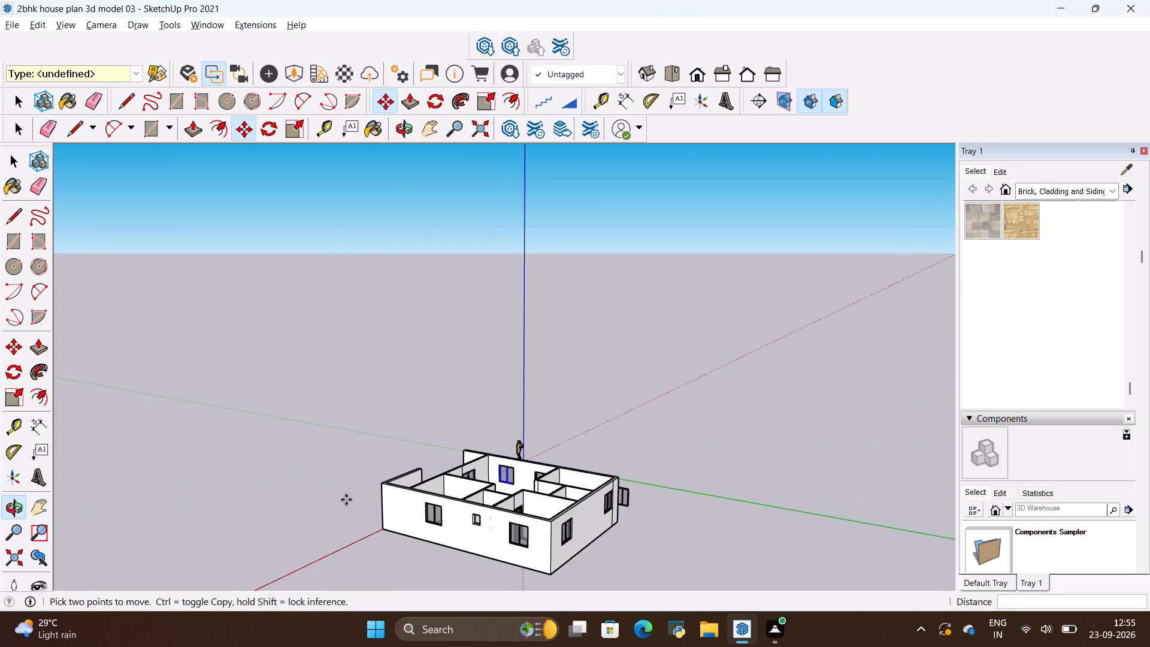
pyautogui.scroll(7, 486, 547)
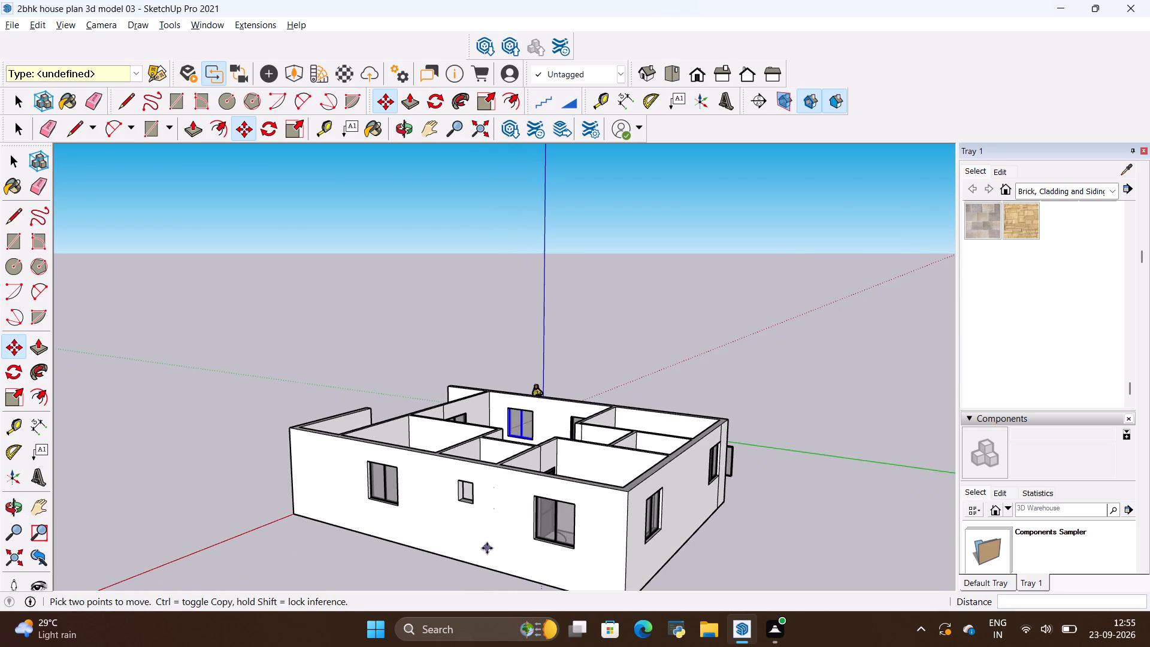
pyautogui.scroll(8, 480, 540)
pyautogui.moveTo(382, 527); pyautogui.dragTo(479, 594, button='middle')
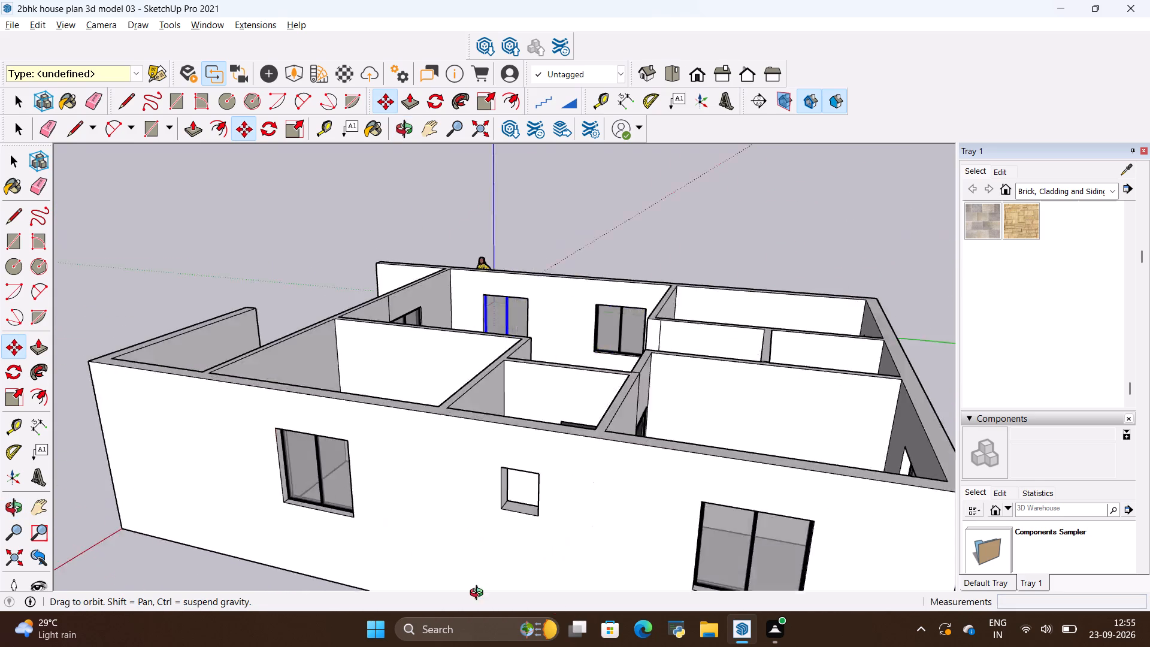
pyautogui.moveTo(479, 594); pyautogui.dragTo(776, 591, button='middle')
pyautogui.moveTo(430, 506); pyautogui.dragTo(83, 552, button='middle')
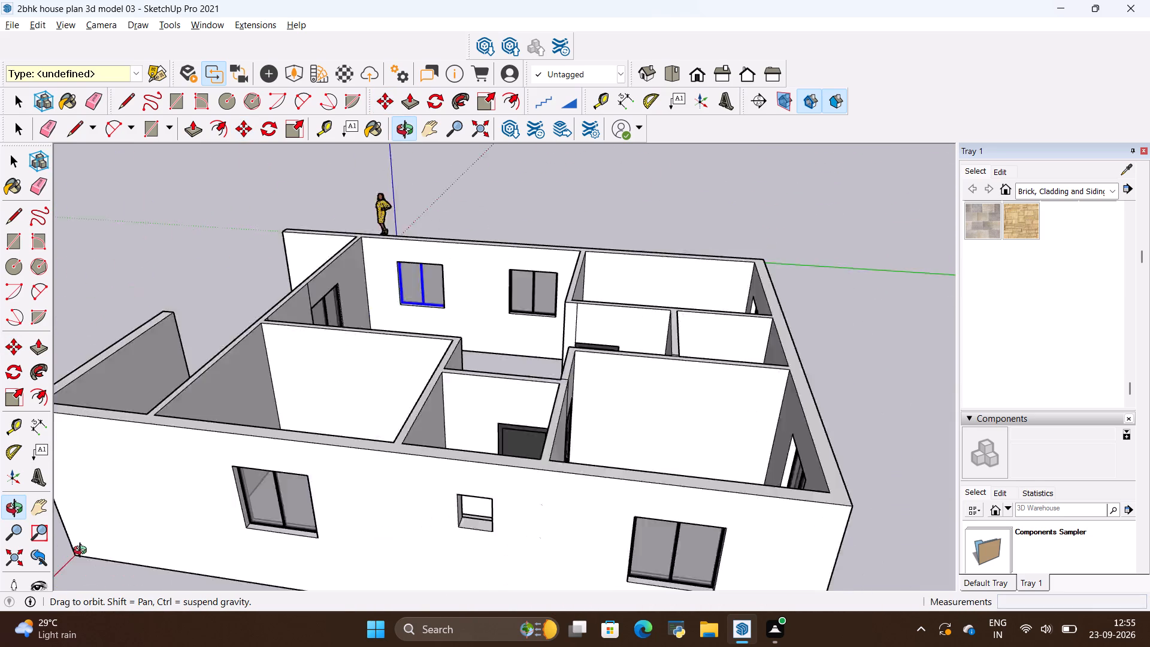
# Import the ventilator model from Downloads and place it on the outer wall just below the small opening.
pyautogui.moveTo(83, 552); pyautogui.dragTo(60, 552, button='middle')
pyautogui.moveTo(194, 479); pyautogui.dragTo(392, 515, button='middle')
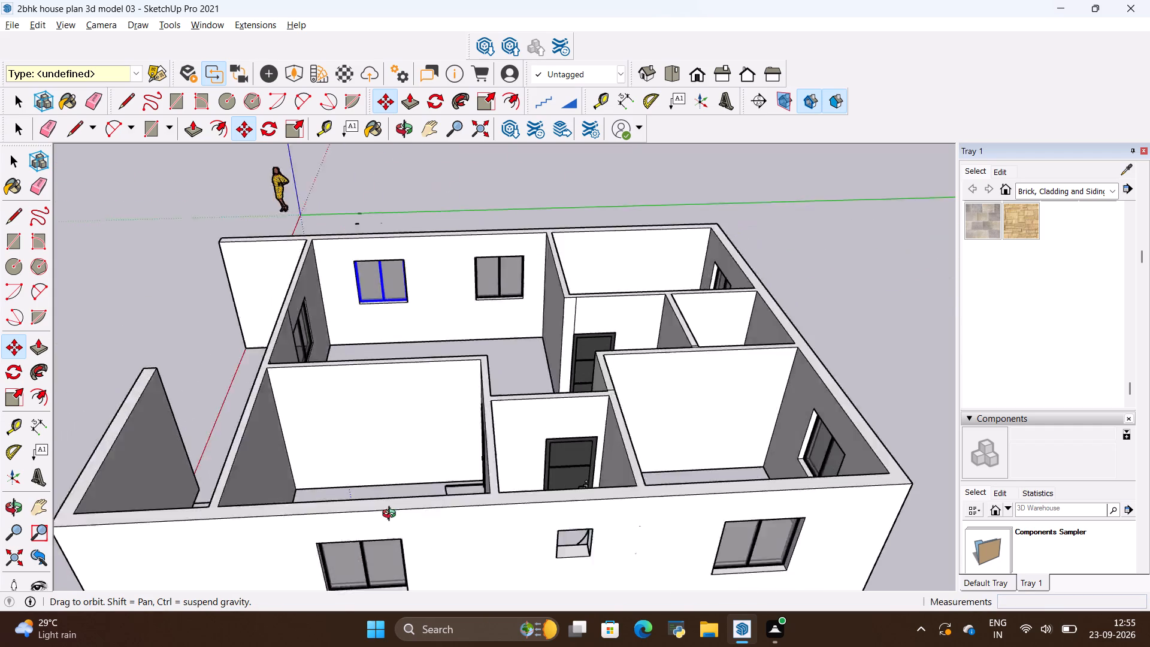
pyautogui.moveTo(392, 515); pyautogui.dragTo(377, 459, button='middle')
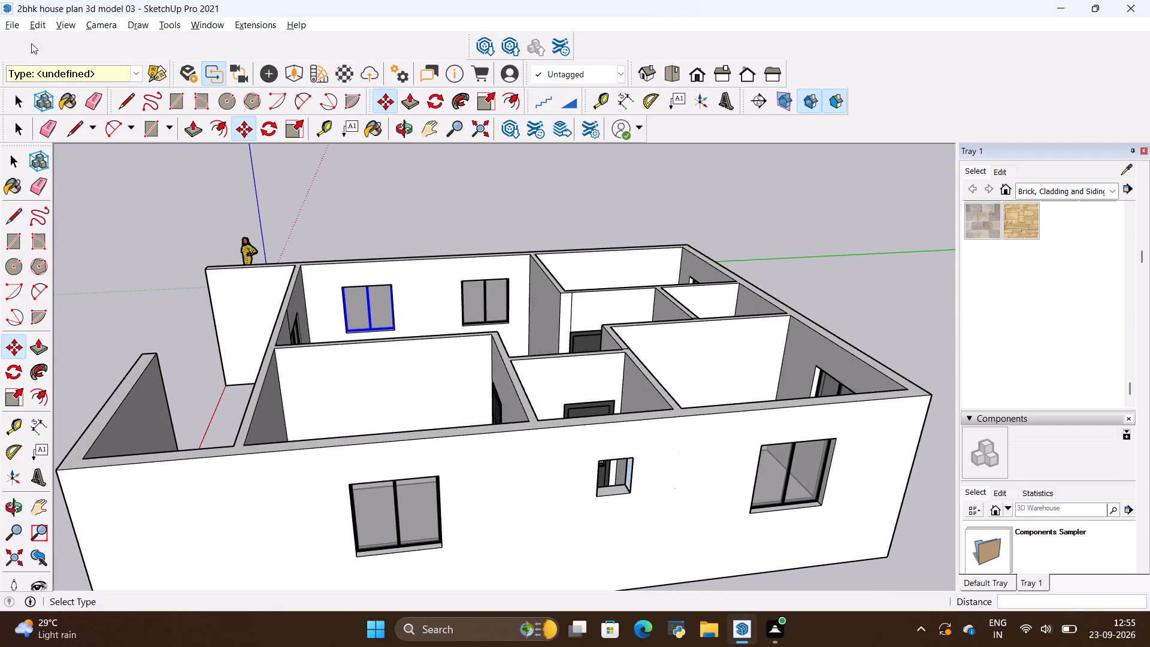
pyautogui.click(13, 28)
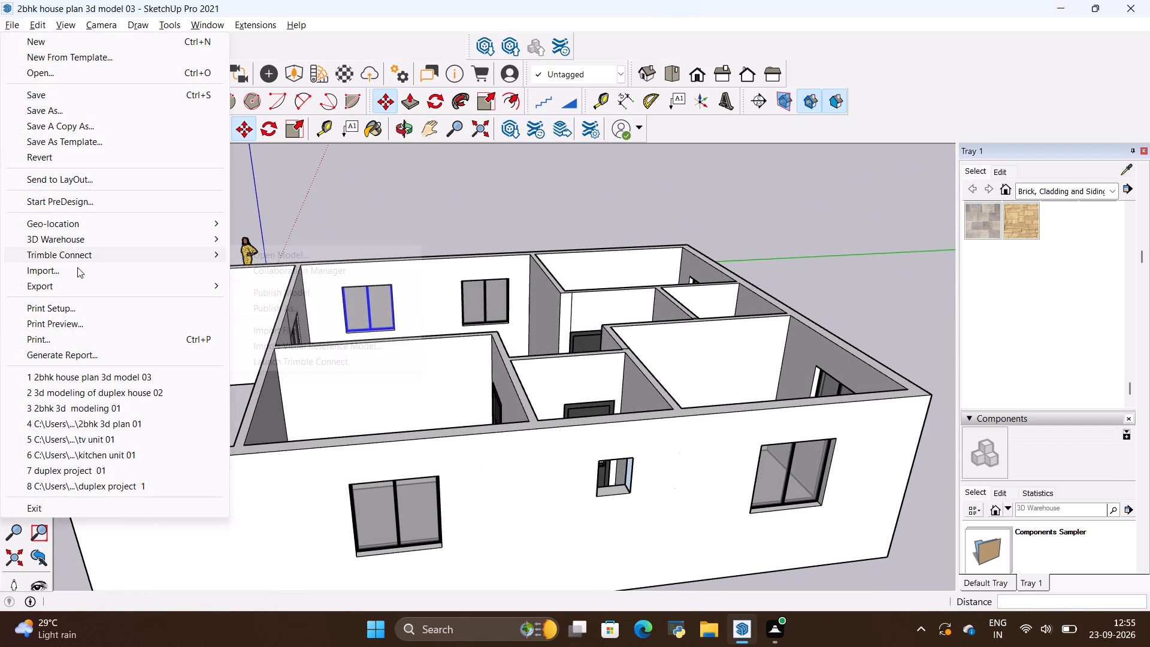
pyautogui.click(76, 267)
pyautogui.scroll(-2, 339, 273)
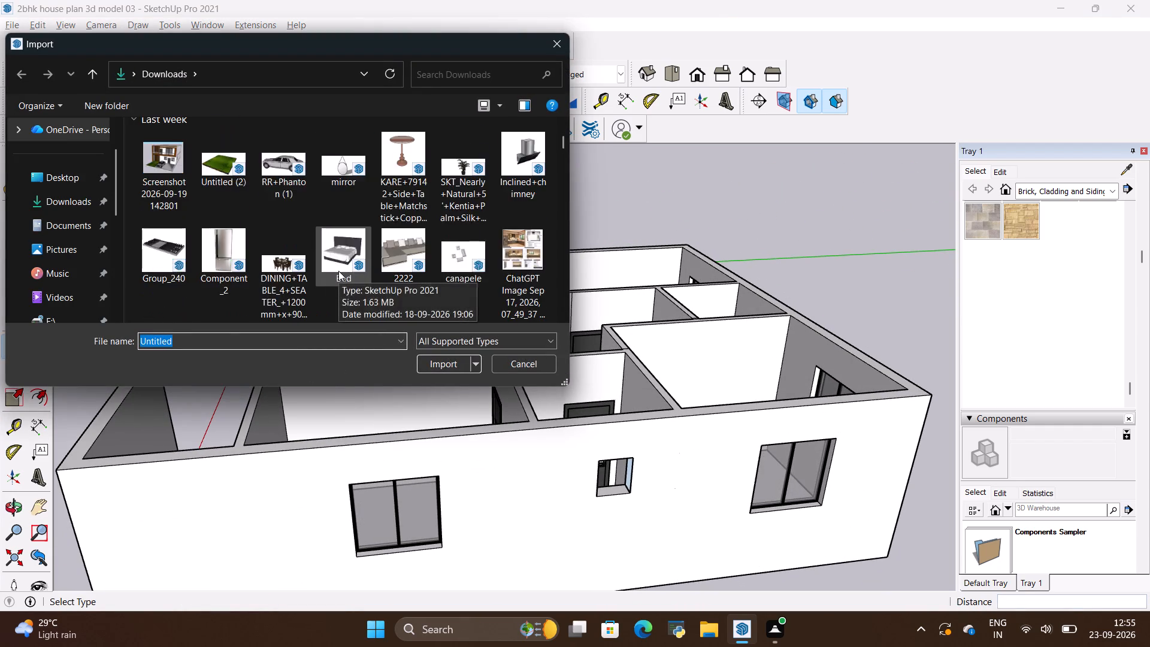
pyautogui.scroll(-5, 338, 271)
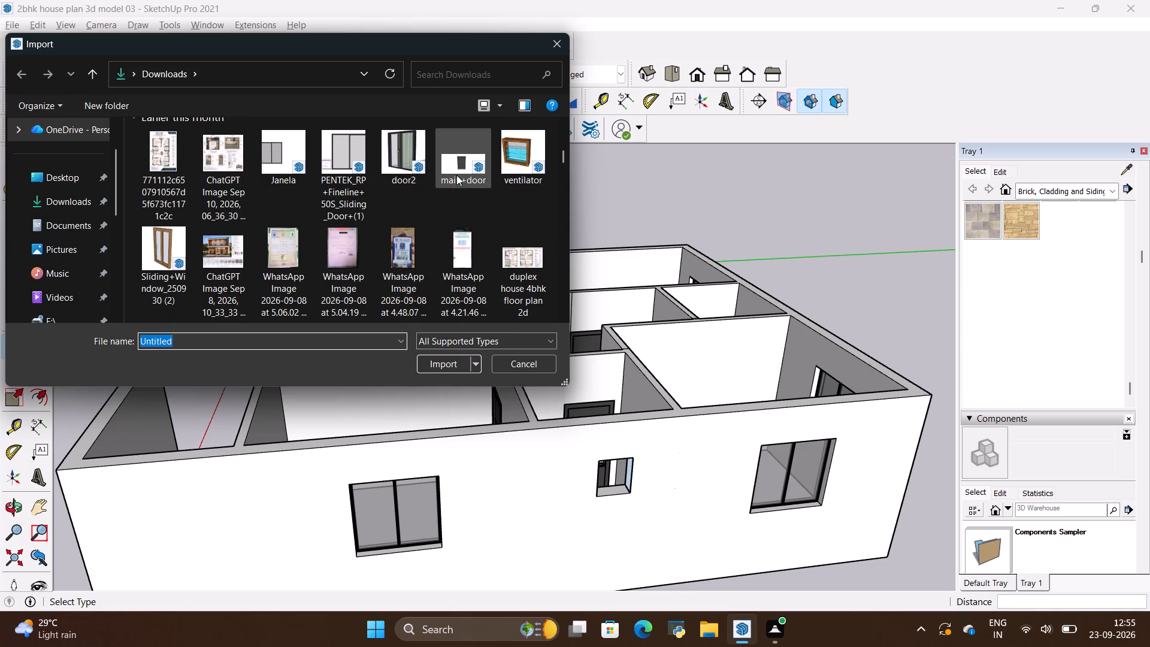
pyautogui.click(512, 146)
pyautogui.click(439, 360)
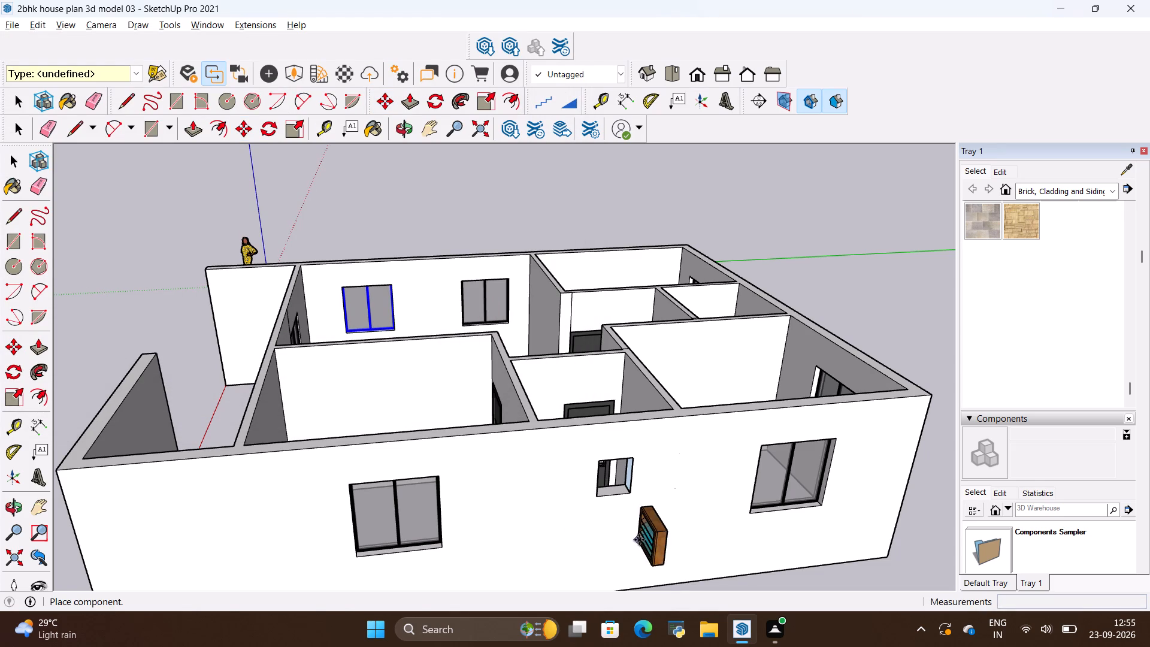
pyautogui.click(639, 540)
pyautogui.press('space')
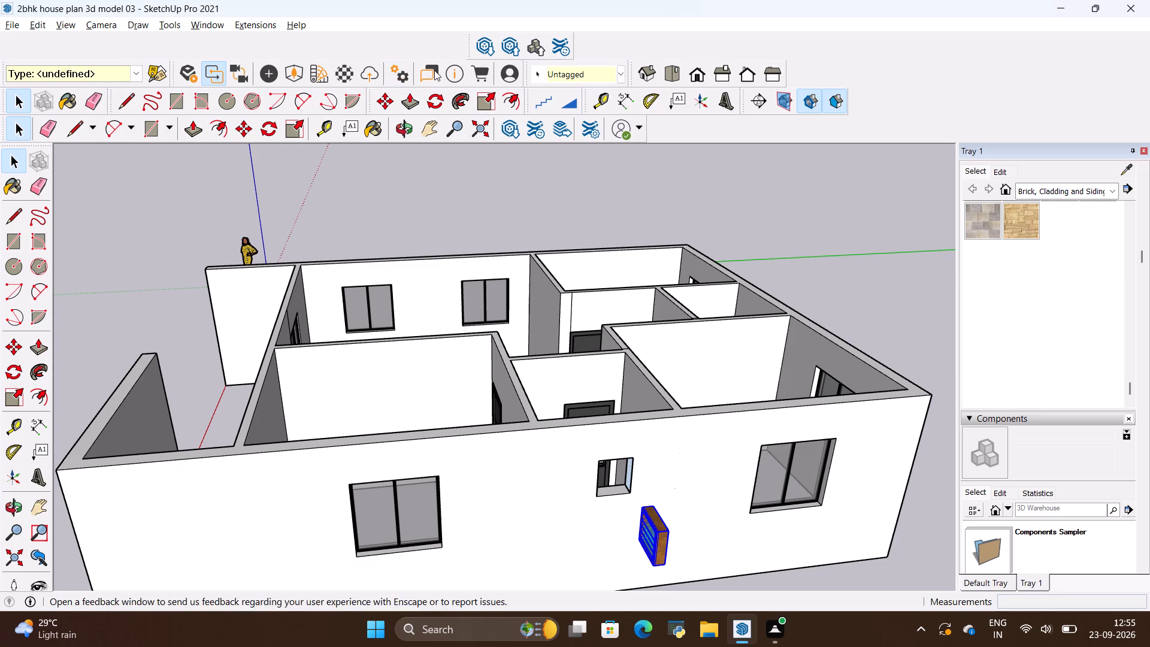
# Rotate the ventilator 90 degrees horizontally about its upper corner so it lies parallel to the outer wall.
pyautogui.click(440, 102)
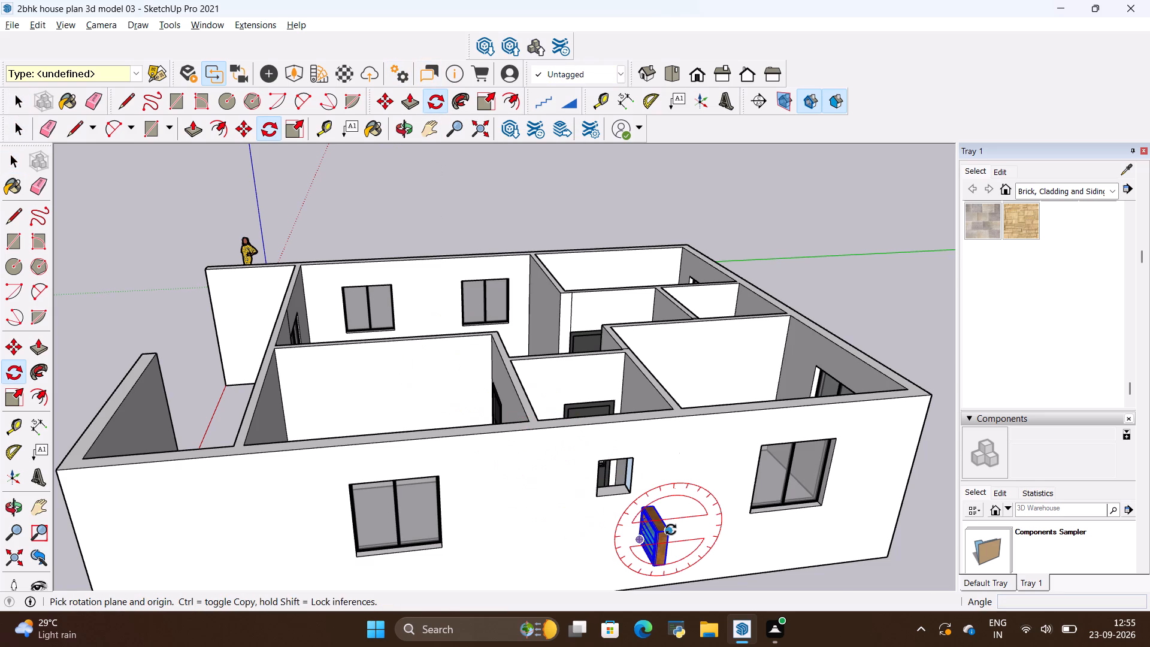
pyautogui.scroll(10, 666, 530)
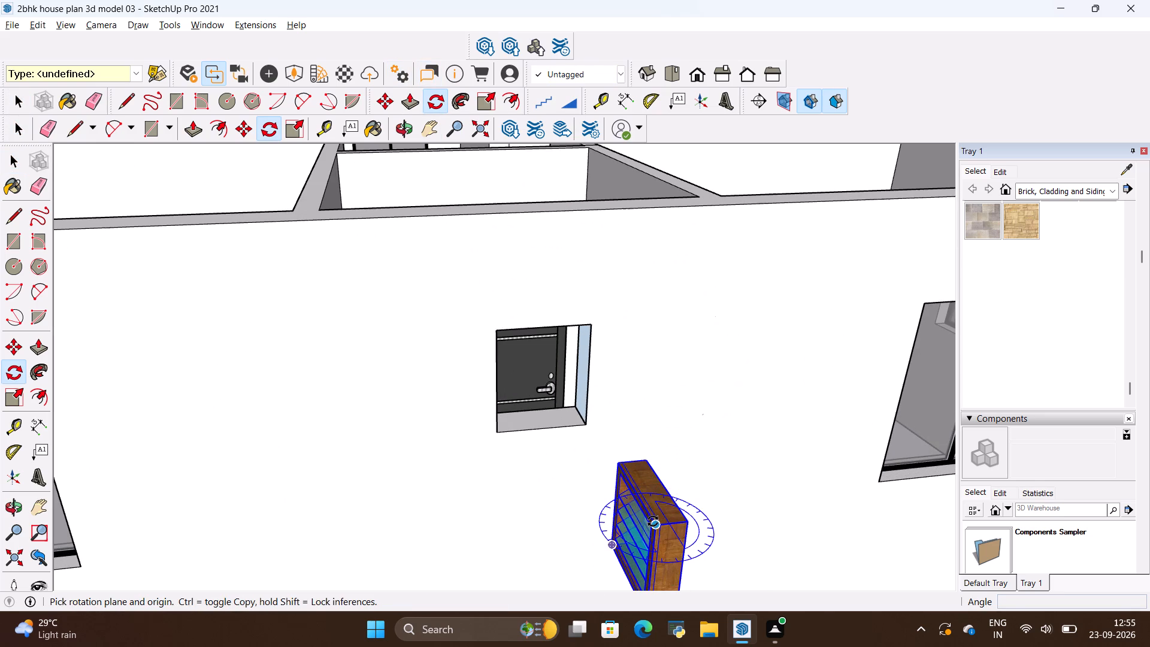
pyautogui.click(653, 521)
pyautogui.click(625, 462)
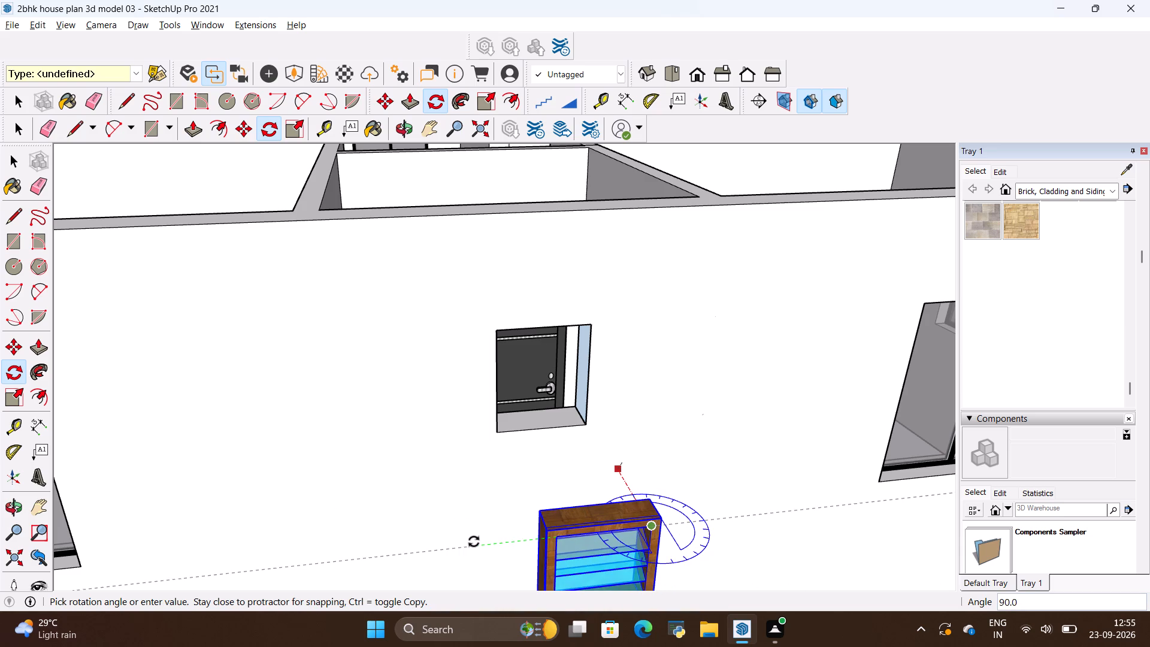
pyautogui.click(474, 542)
pyautogui.press('space')
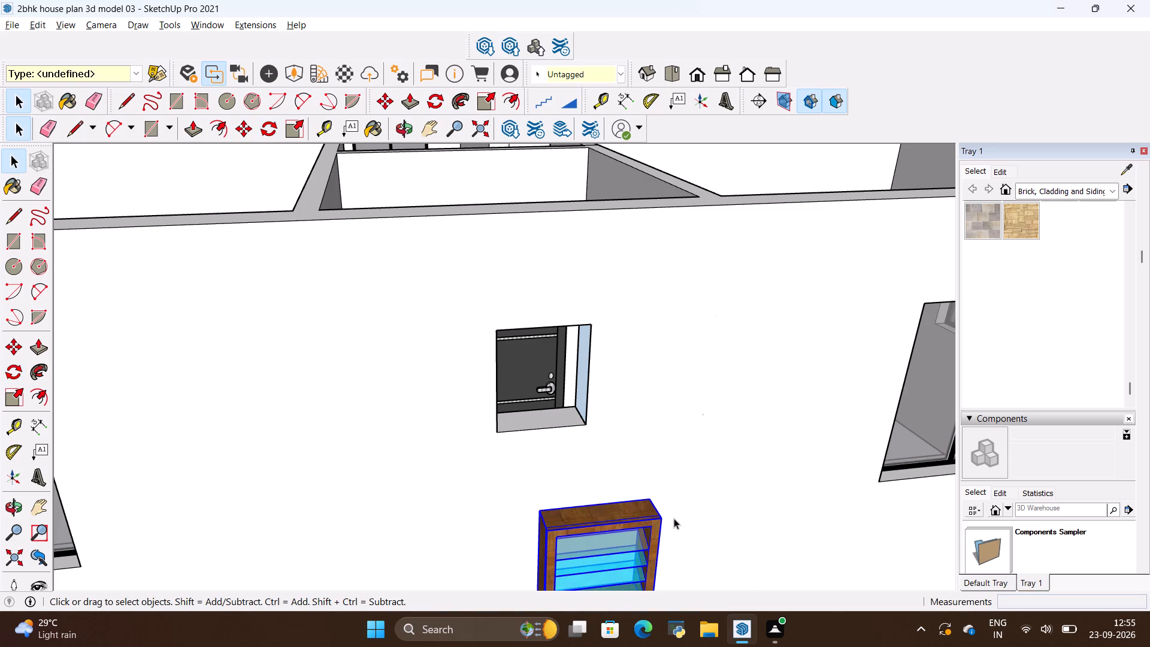
# Scale the ventilator down in width and height twice, by about 0.69 × 0.89 and about 0.65 × 0.63.
pyautogui.scroll(3, 672, 522)
pyautogui.scroll(-4, 618, 509)
pyautogui.moveTo(640, 512); pyautogui.dragTo(565, 515, button='middle')
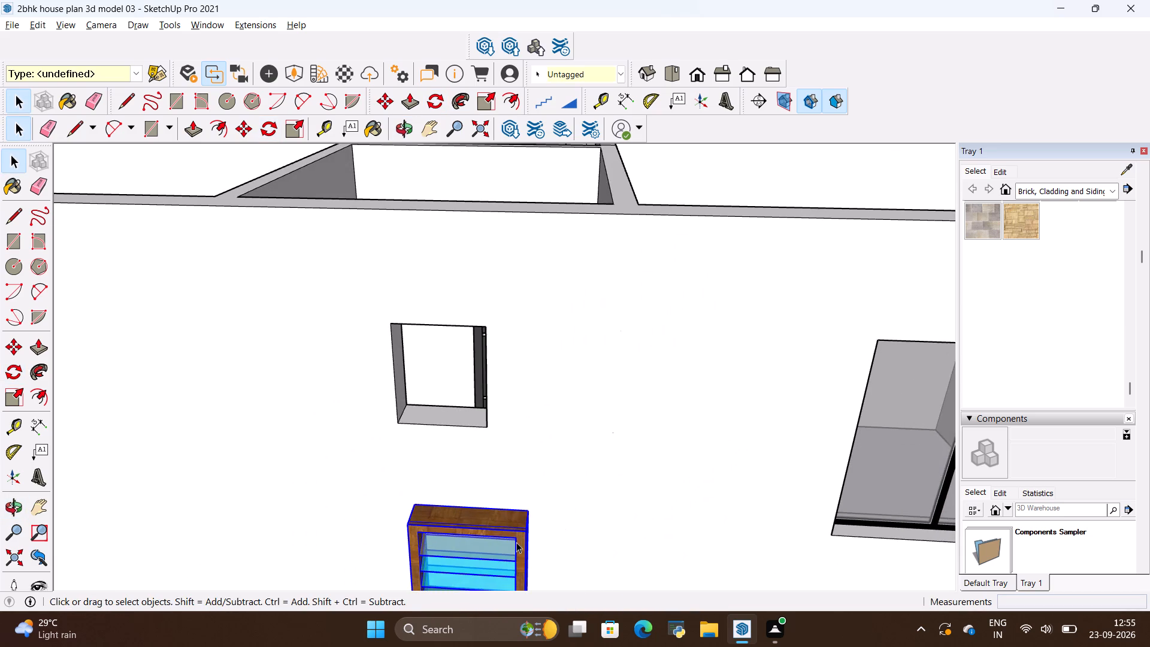
pyautogui.scroll(2, 516, 542)
pyautogui.press('s')
pyautogui.scroll(3, 521, 507)
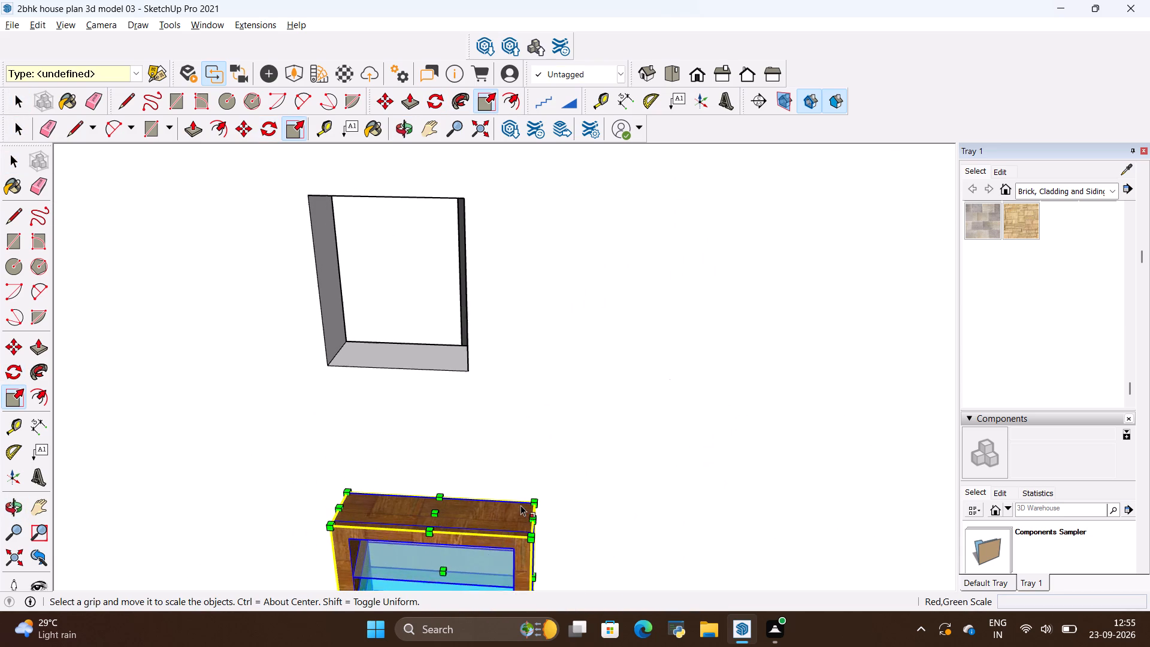
pyautogui.scroll(2, 520, 505)
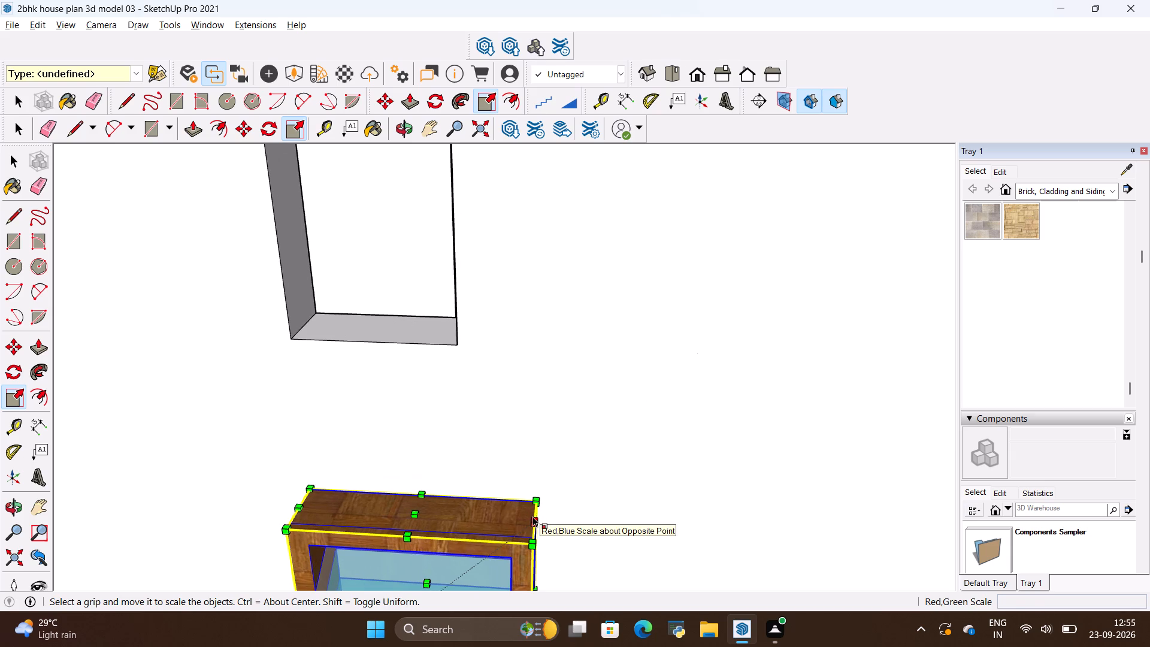
pyautogui.click(532, 516)
pyautogui.click(460, 539)
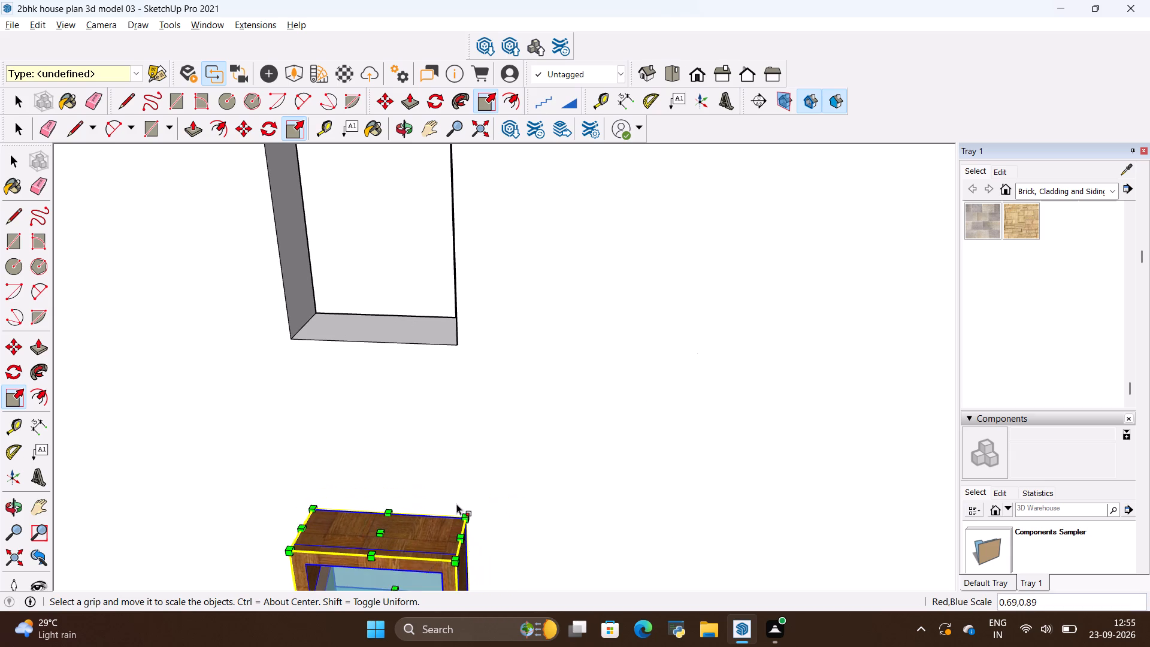
pyautogui.scroll(-9, 464, 458)
pyautogui.scroll(7, 428, 476)
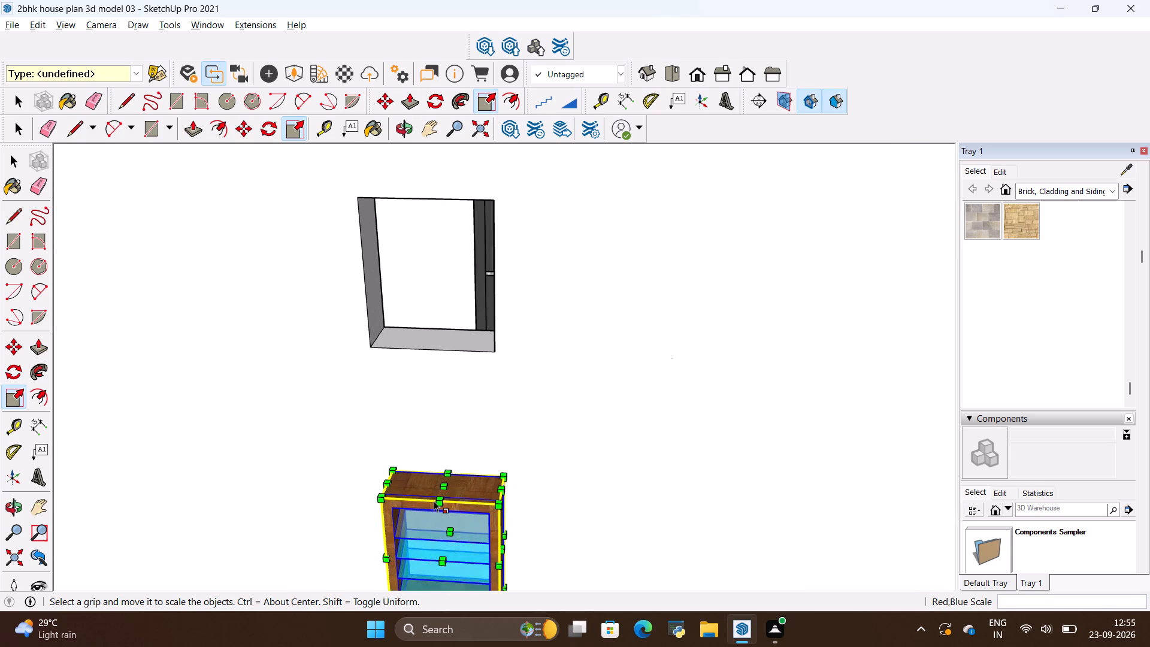
pyautogui.scroll(3, 434, 501)
pyautogui.click(536, 481)
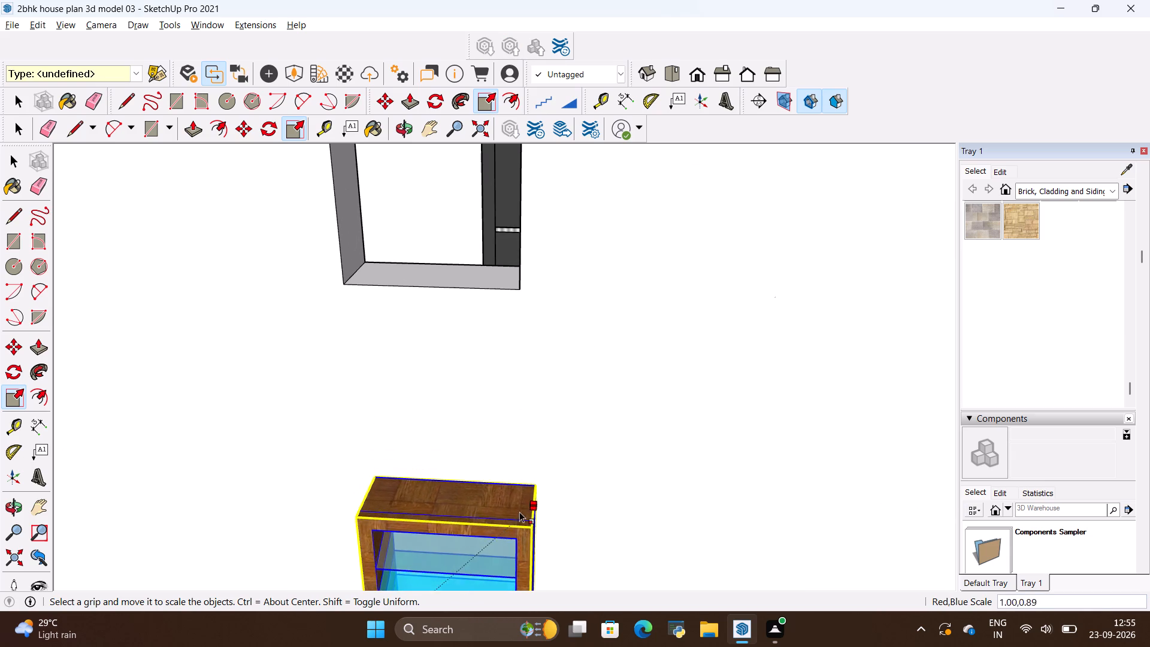
pyautogui.scroll(-12, 496, 534)
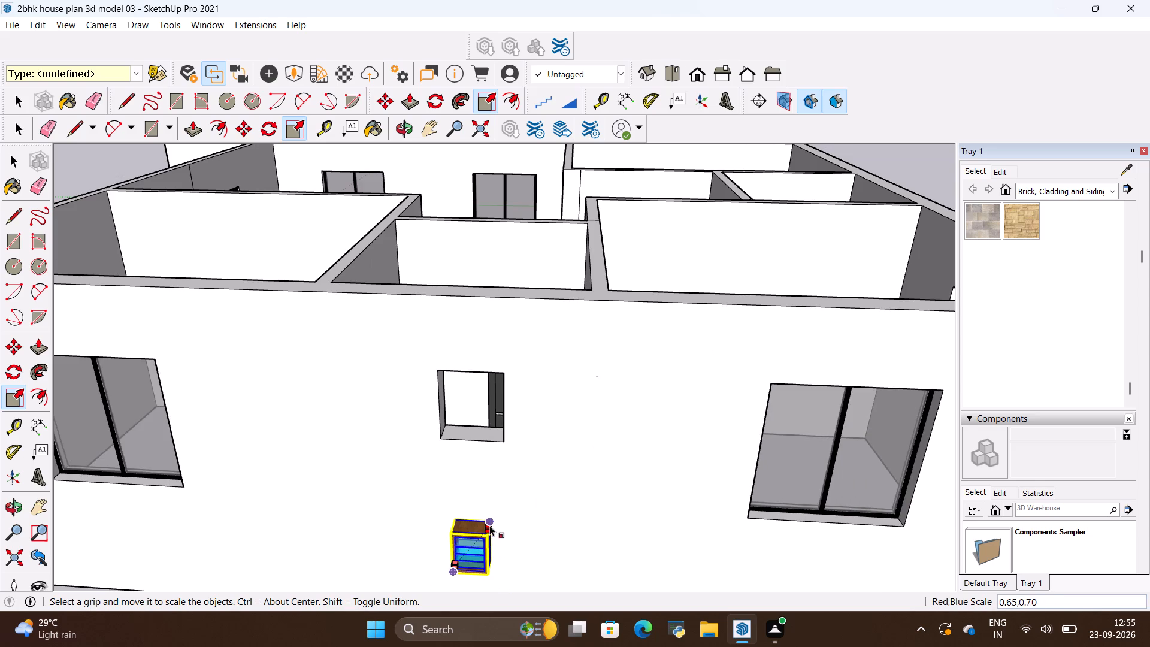
pyautogui.click(491, 533)
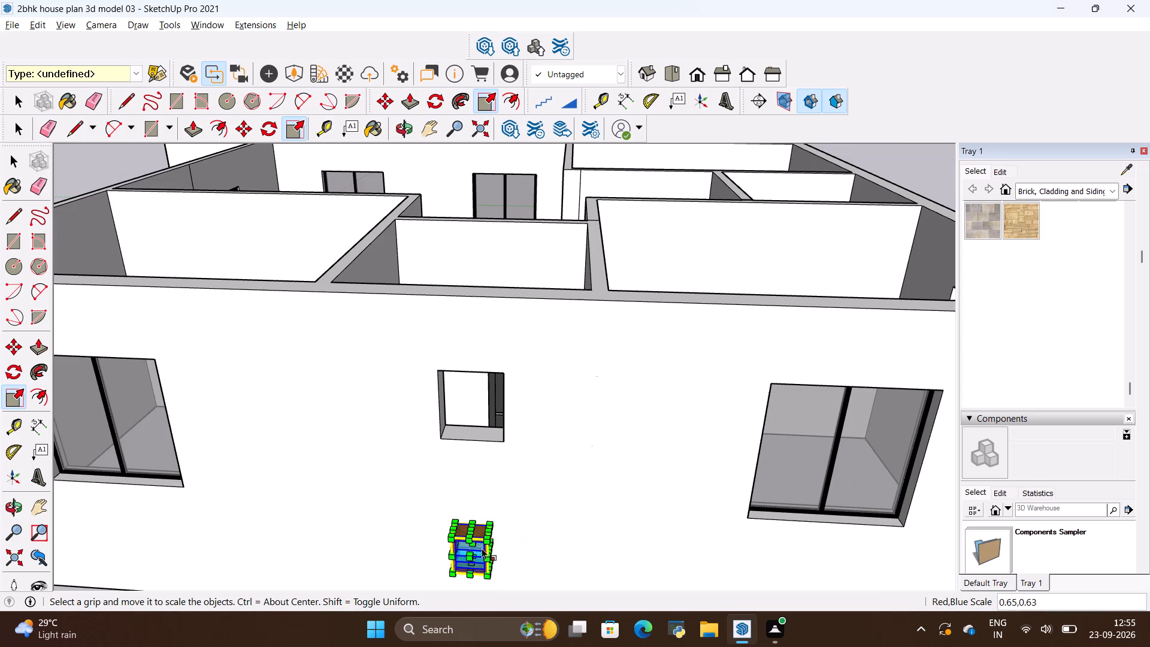
# Scale the ventilator's depth along the green axis to about 0.37.
pyautogui.scroll(8, 482, 549)
pyautogui.click(462, 561)
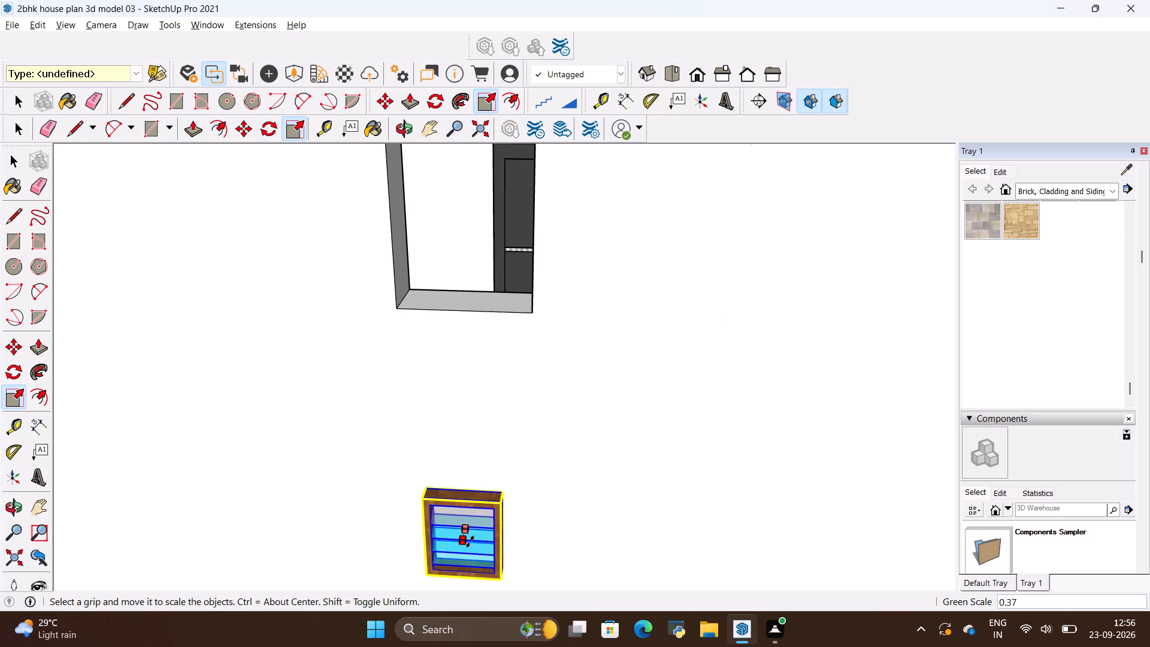
pyautogui.click(470, 542)
pyautogui.scroll(4, 497, 491)
pyautogui.press('space')
# Move the ventilator by its lower corner about 3' 5" up into the small opening, against the lower inside corner.
pyautogui.moveTo(529, 525); pyautogui.dragTo(512, 528, button='middle')
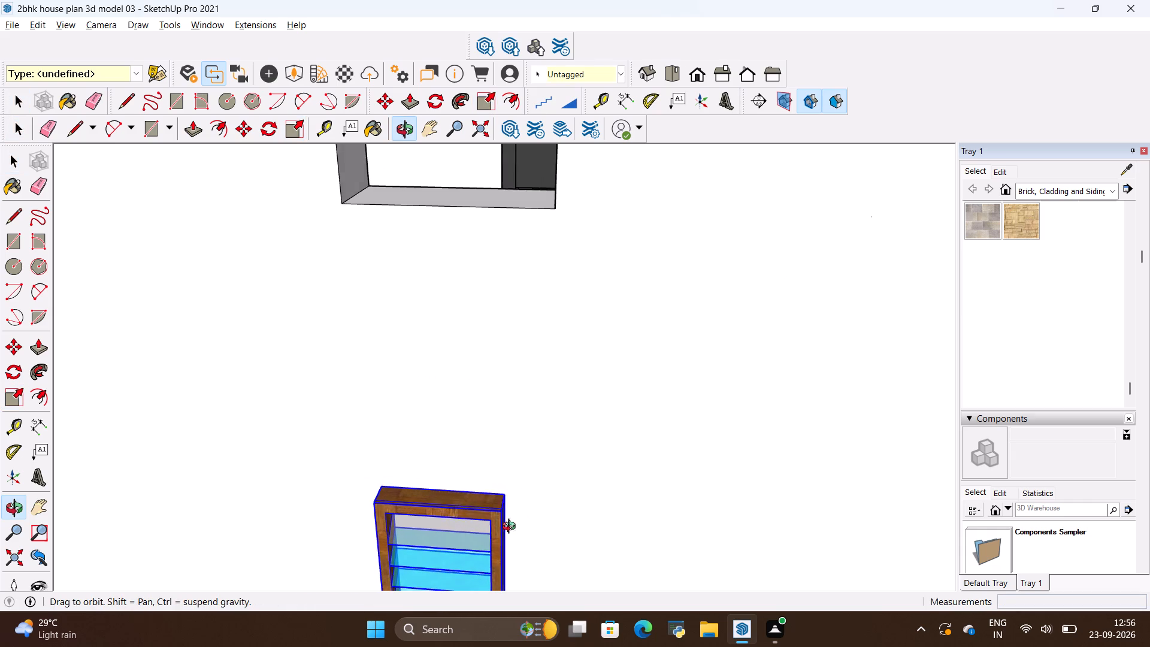
pyautogui.moveTo(512, 528); pyautogui.dragTo(353, 536, button='middle')
pyautogui.scroll(-5, 358, 501)
pyautogui.scroll(4, 427, 560)
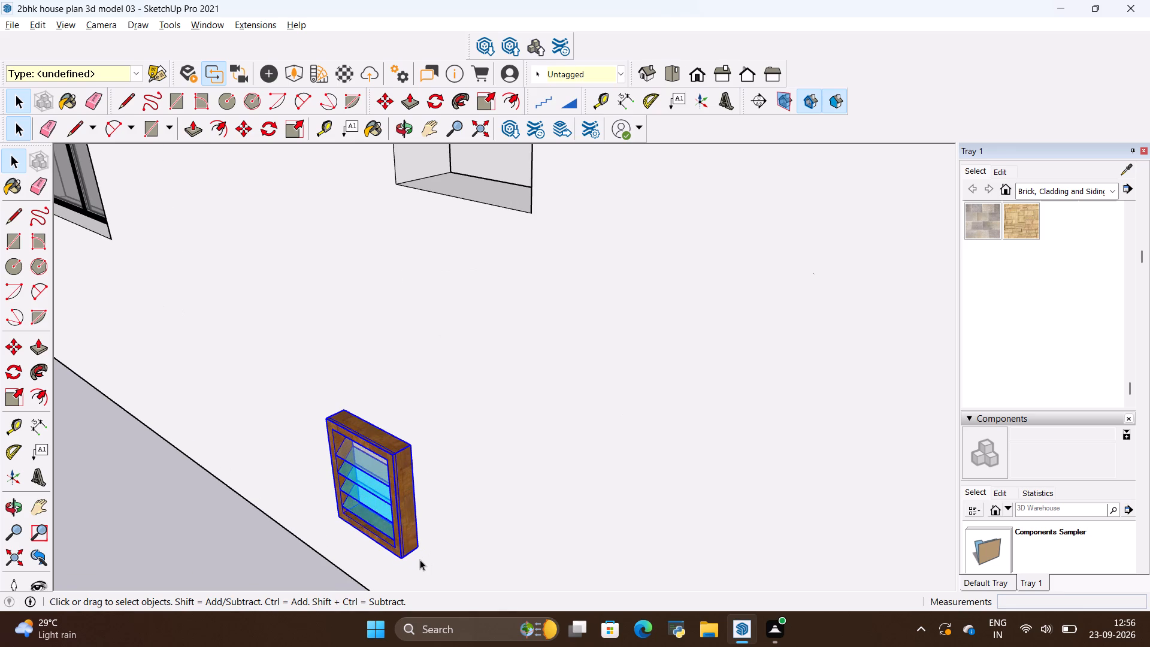
pyautogui.press('m')
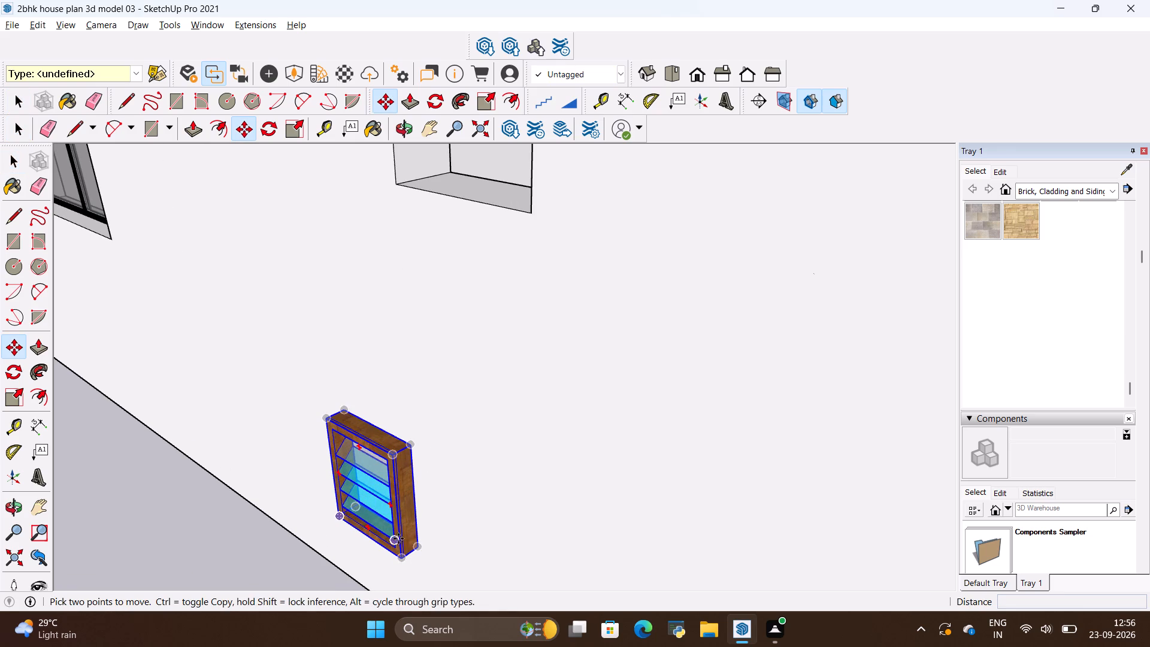
pyautogui.click(396, 557)
pyautogui.scroll(-6, 473, 456)
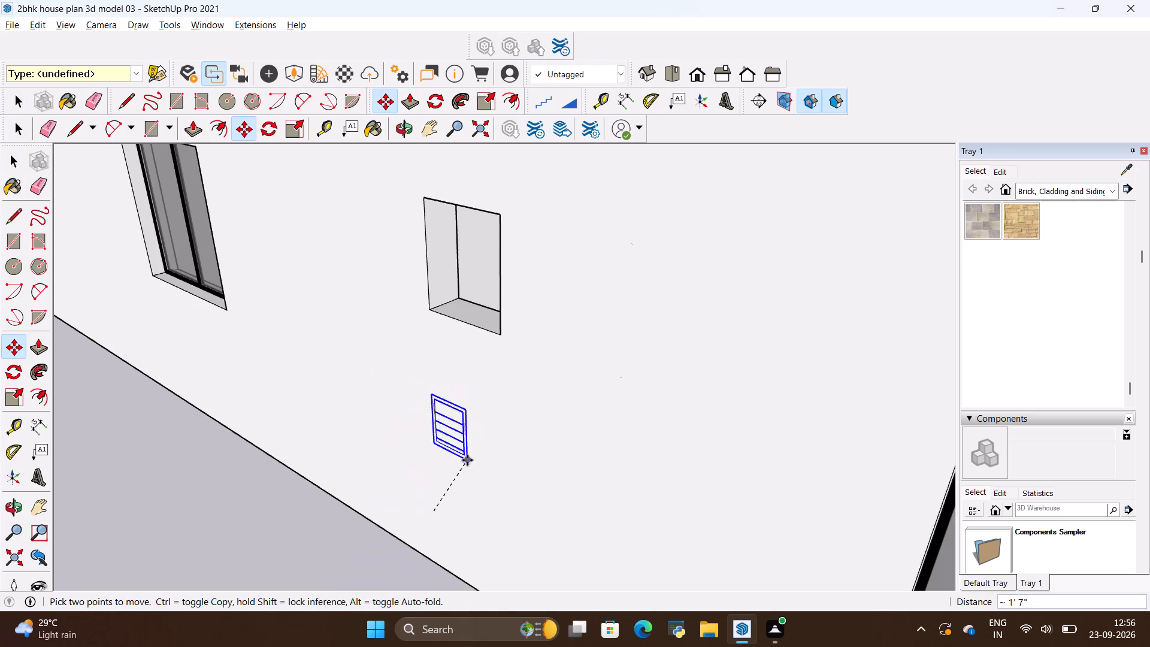
pyautogui.scroll(7, 477, 334)
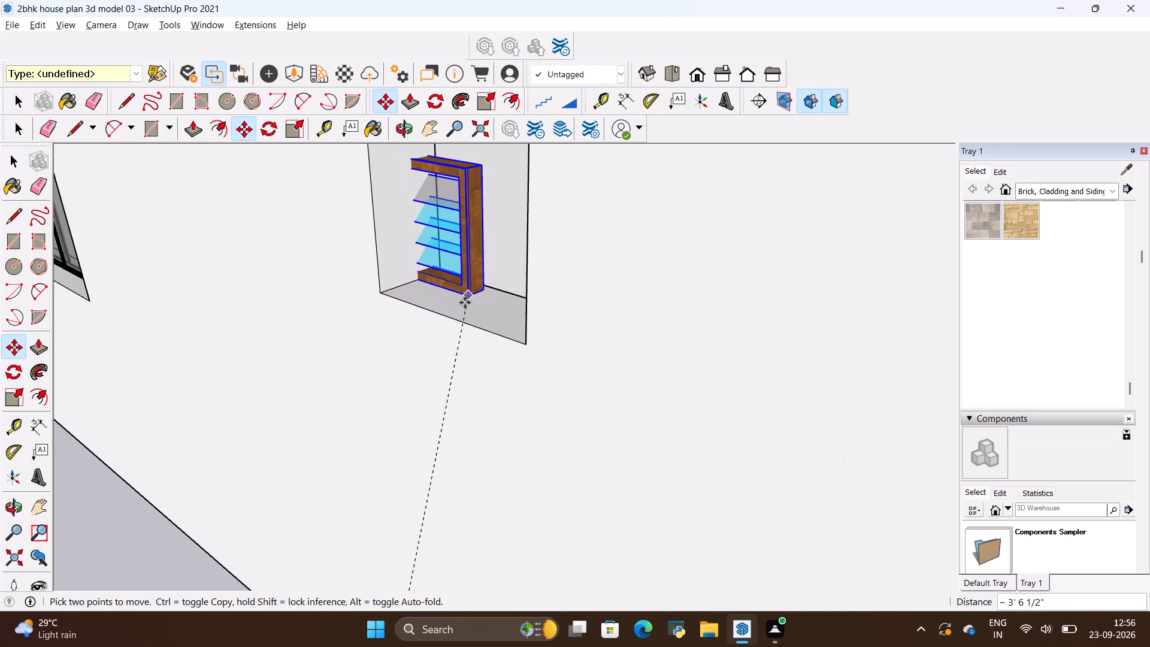
pyautogui.moveTo(505, 343); pyautogui.dragTo(721, 415, button='middle')
pyautogui.moveTo(395, 368); pyautogui.dragTo(431, 363, button='middle')
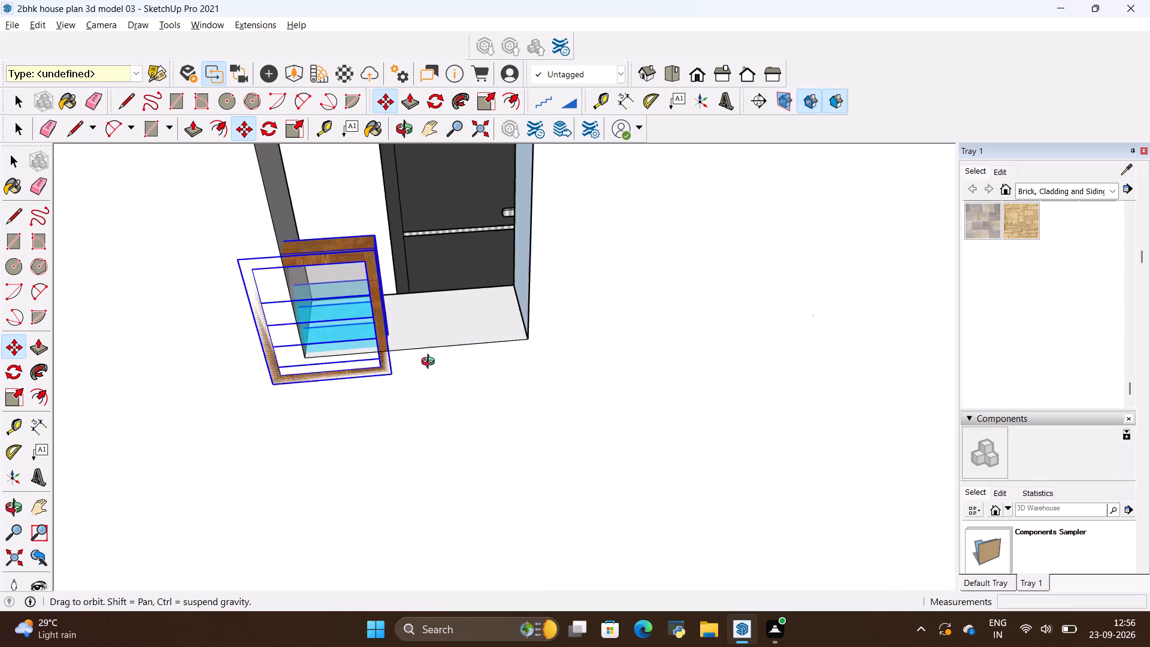
pyautogui.moveTo(431, 363); pyautogui.dragTo(492, 350, button='middle')
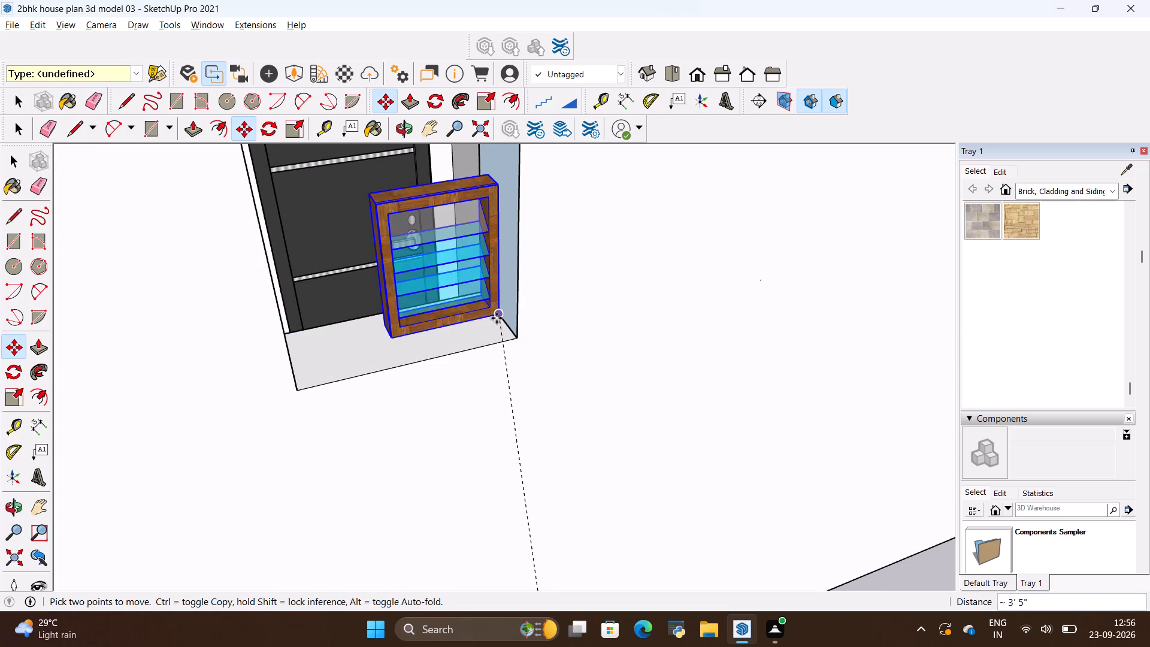
pyautogui.click(497, 318)
# Scale the ventilator from its upper corner by about 1.87 in width and 1.81 in height to fill the small opening.
pyautogui.press('s')
pyautogui.scroll(2, 349, 179)
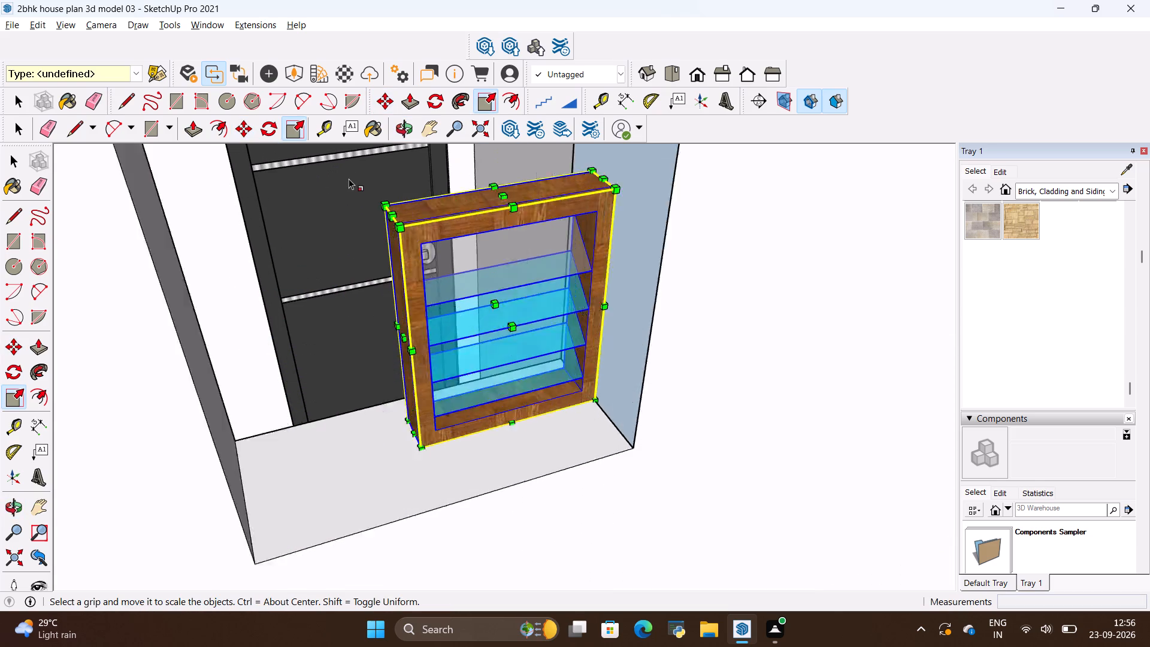
pyautogui.scroll(1, 349, 179)
pyautogui.click(413, 237)
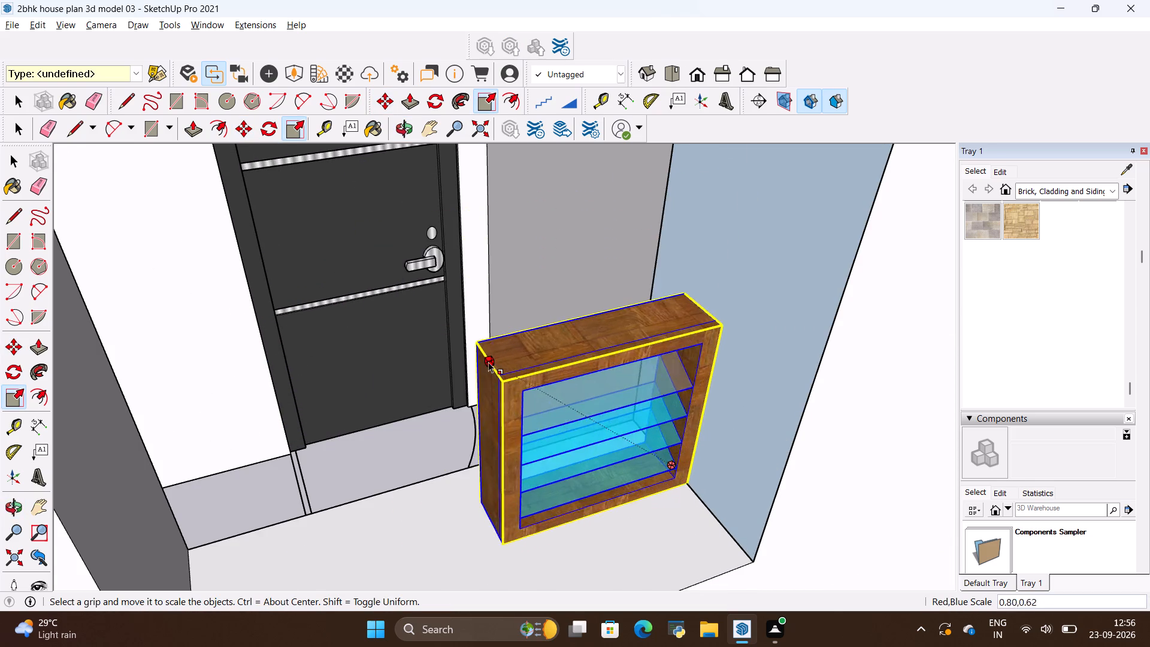
pyautogui.scroll(-10, 488, 362)
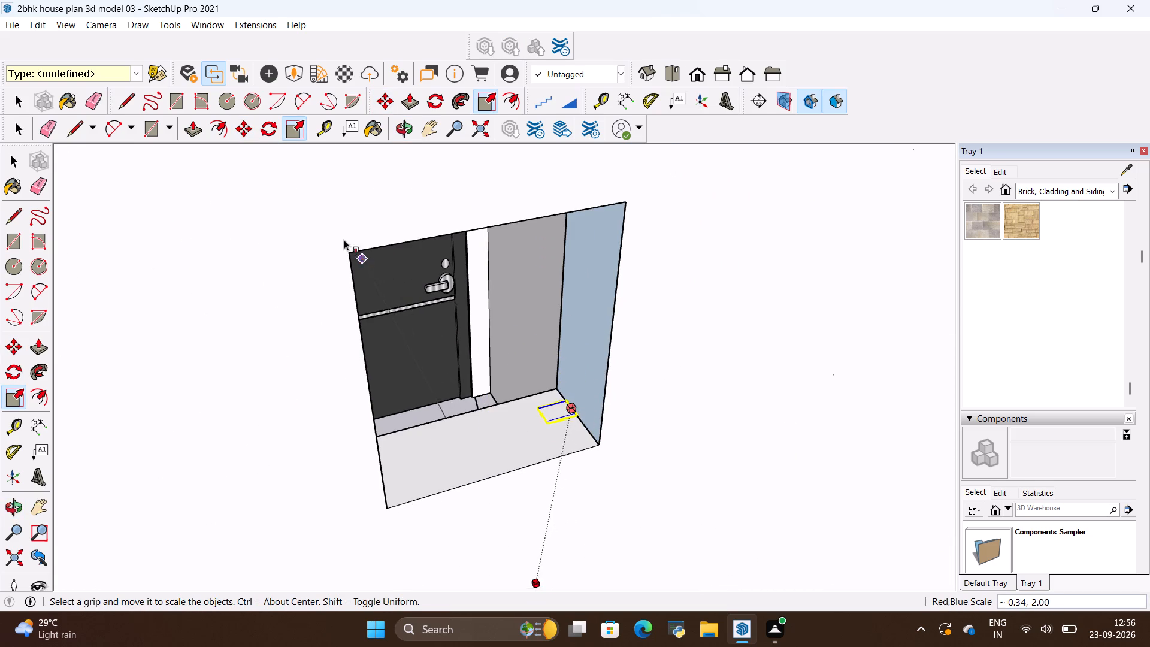
pyautogui.moveTo(353, 262); pyautogui.dragTo(287, 214, button='middle')
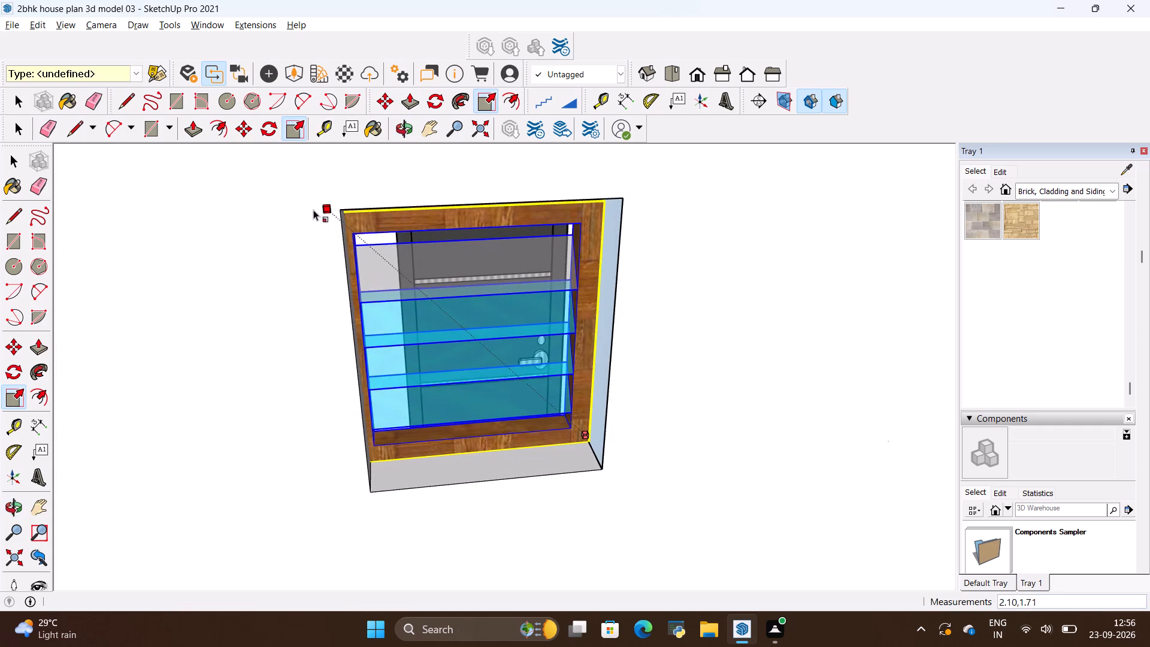
pyautogui.click(346, 212)
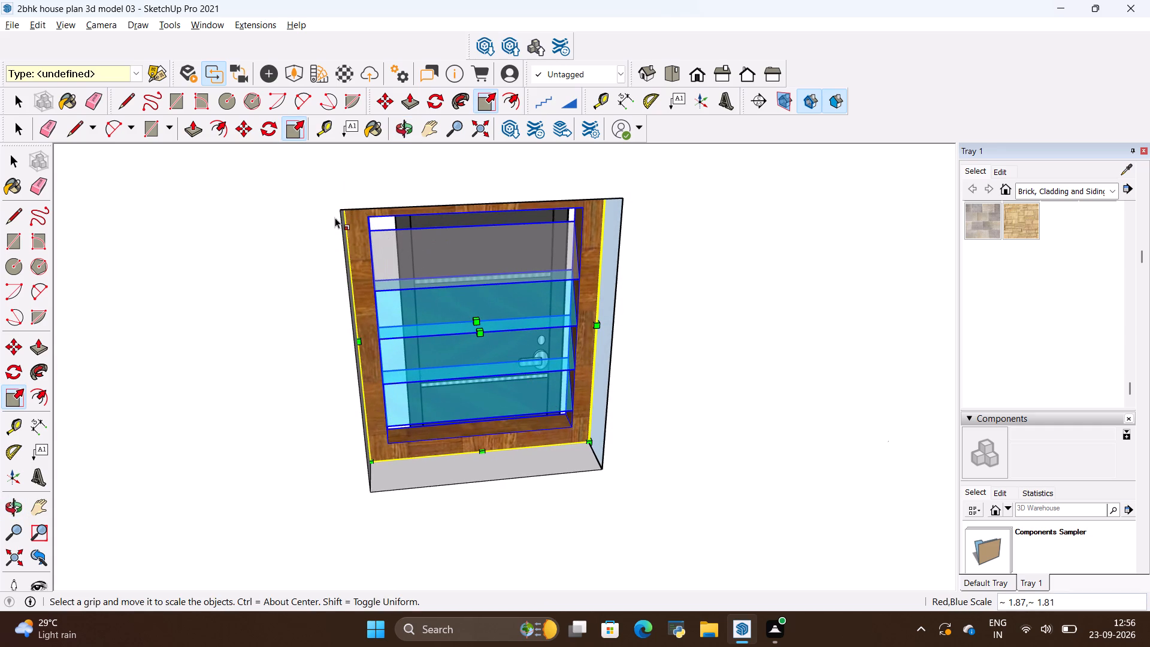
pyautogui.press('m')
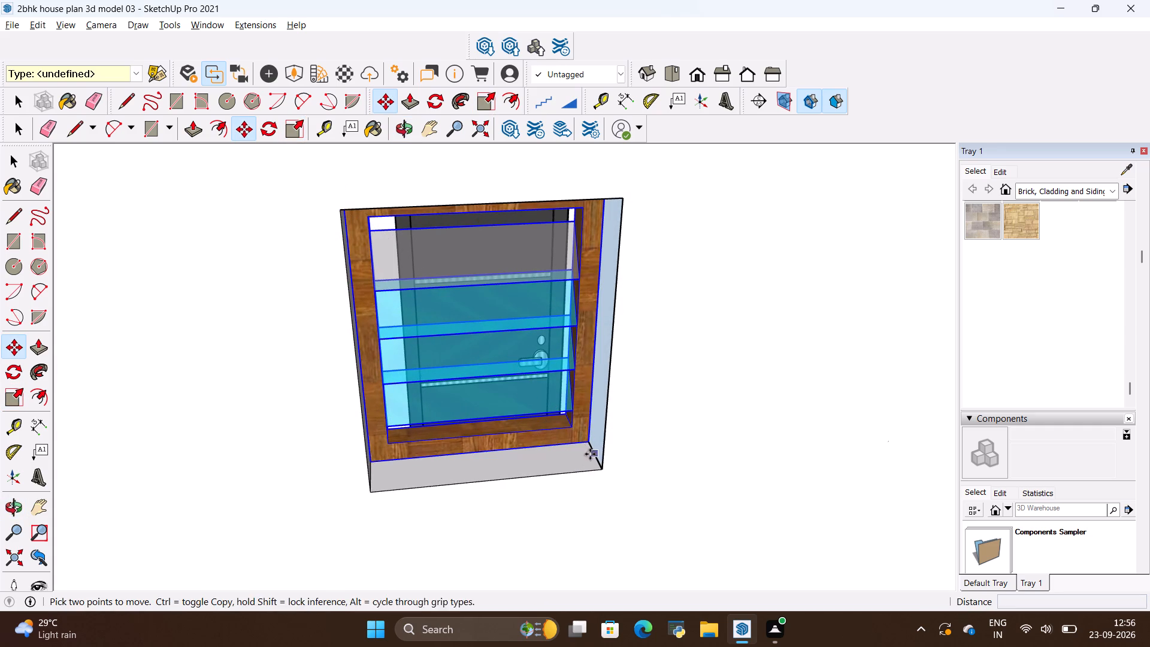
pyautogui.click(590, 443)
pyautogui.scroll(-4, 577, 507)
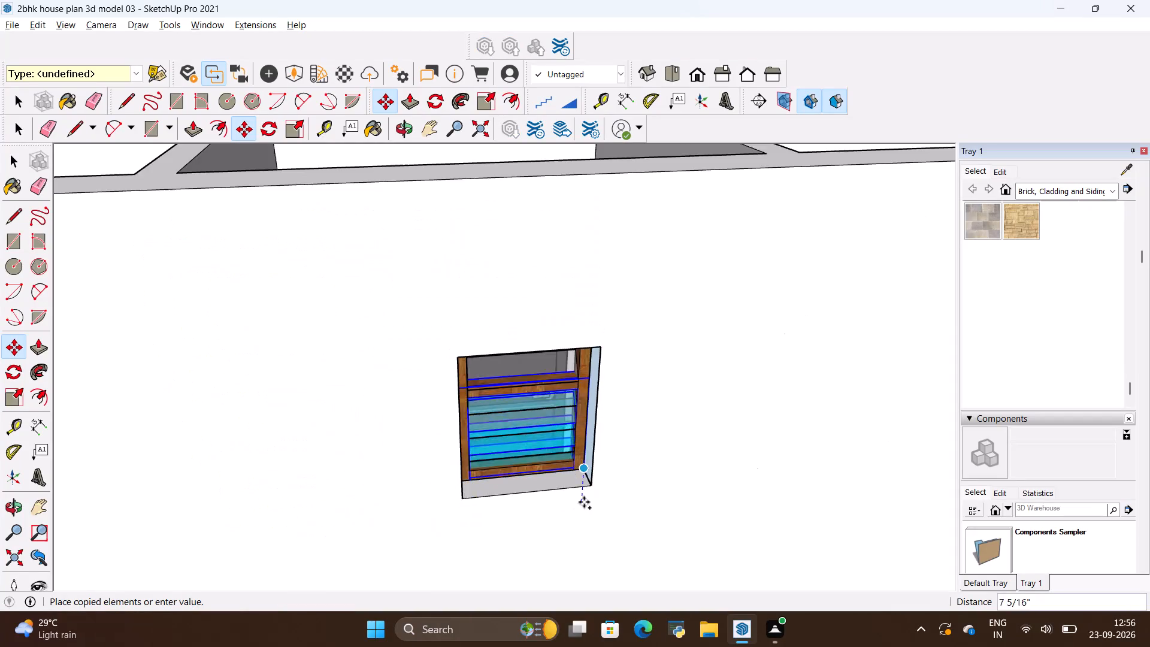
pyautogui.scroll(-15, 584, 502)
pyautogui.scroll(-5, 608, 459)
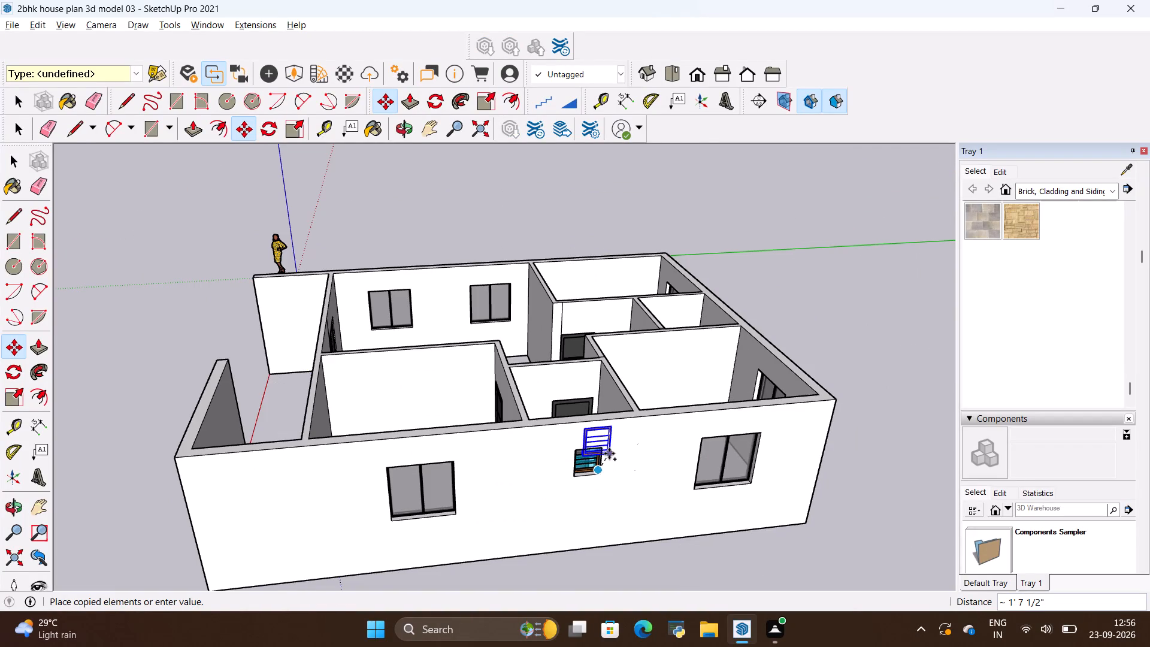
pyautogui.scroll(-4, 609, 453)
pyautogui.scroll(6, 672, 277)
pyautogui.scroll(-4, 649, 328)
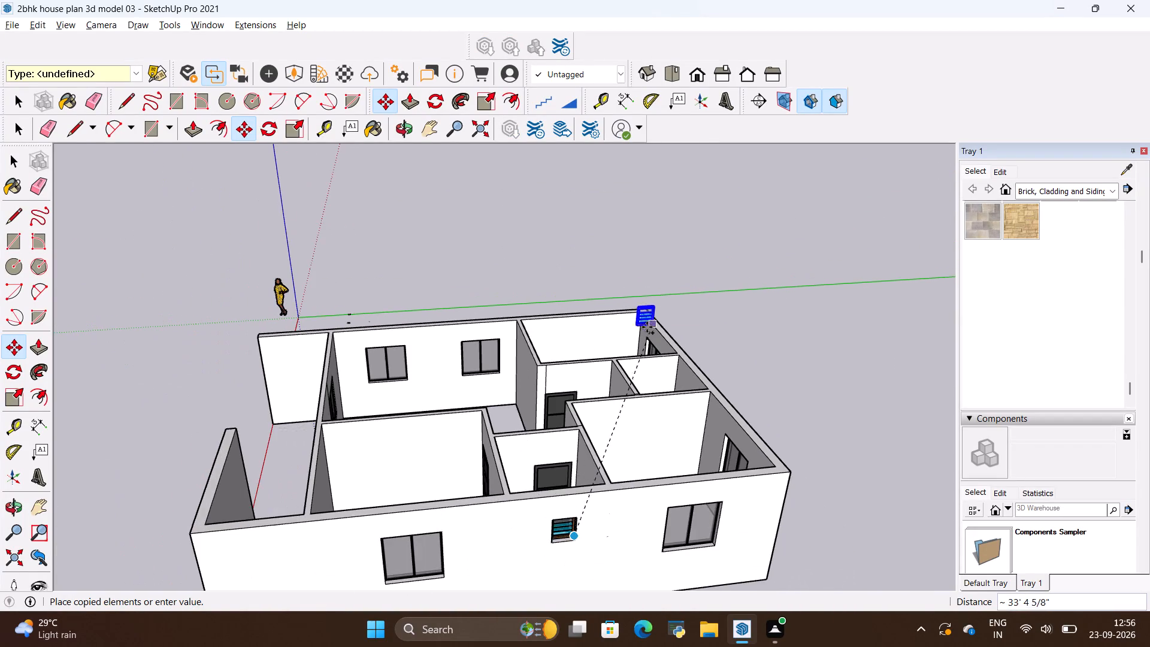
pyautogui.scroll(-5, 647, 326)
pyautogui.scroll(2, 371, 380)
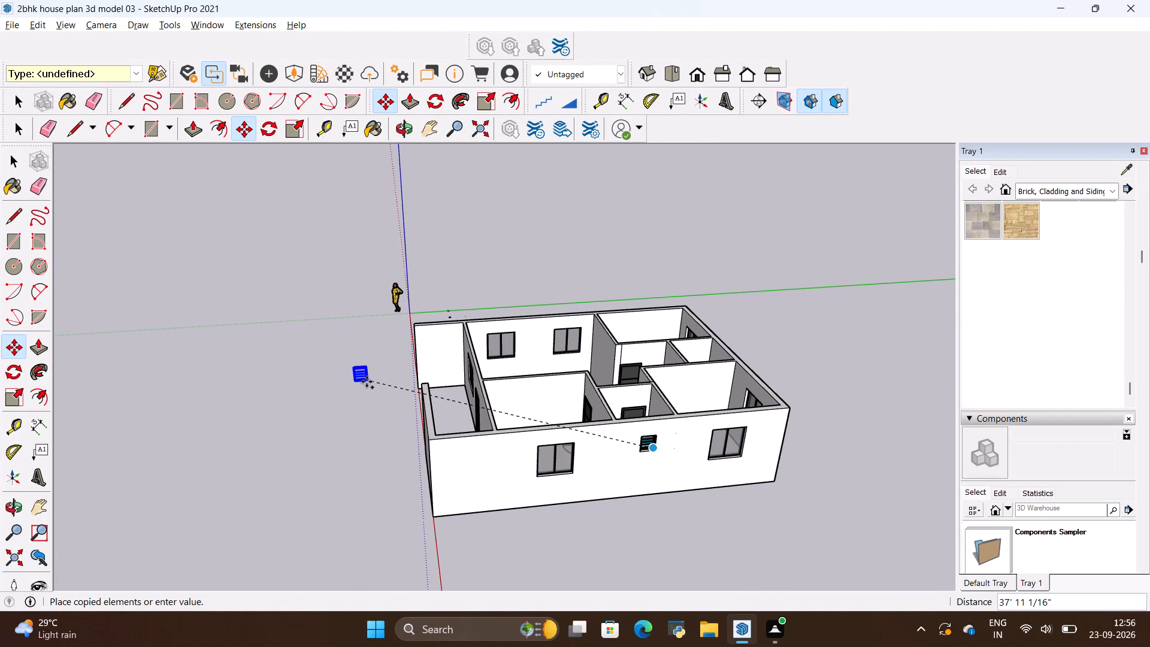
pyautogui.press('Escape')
# Examine the house model from all sides, checking the doors, windows, ventilator opening and staircase area.
pyautogui.moveTo(405, 400); pyautogui.dragTo(734, 400, button='middle')
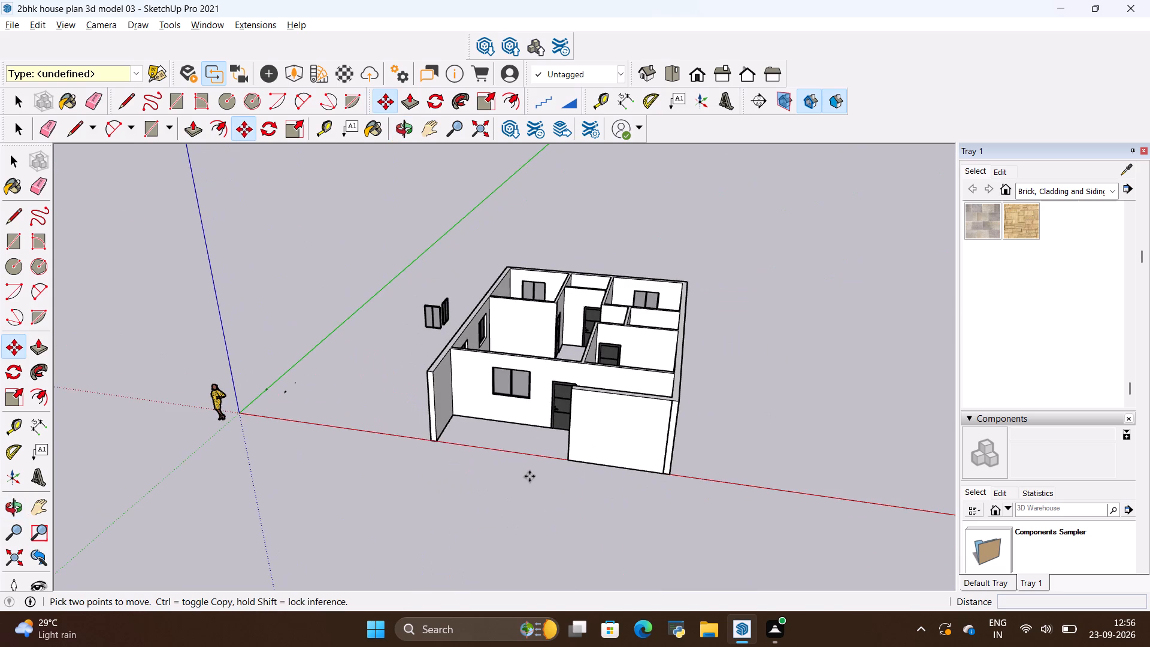
pyautogui.press('space')
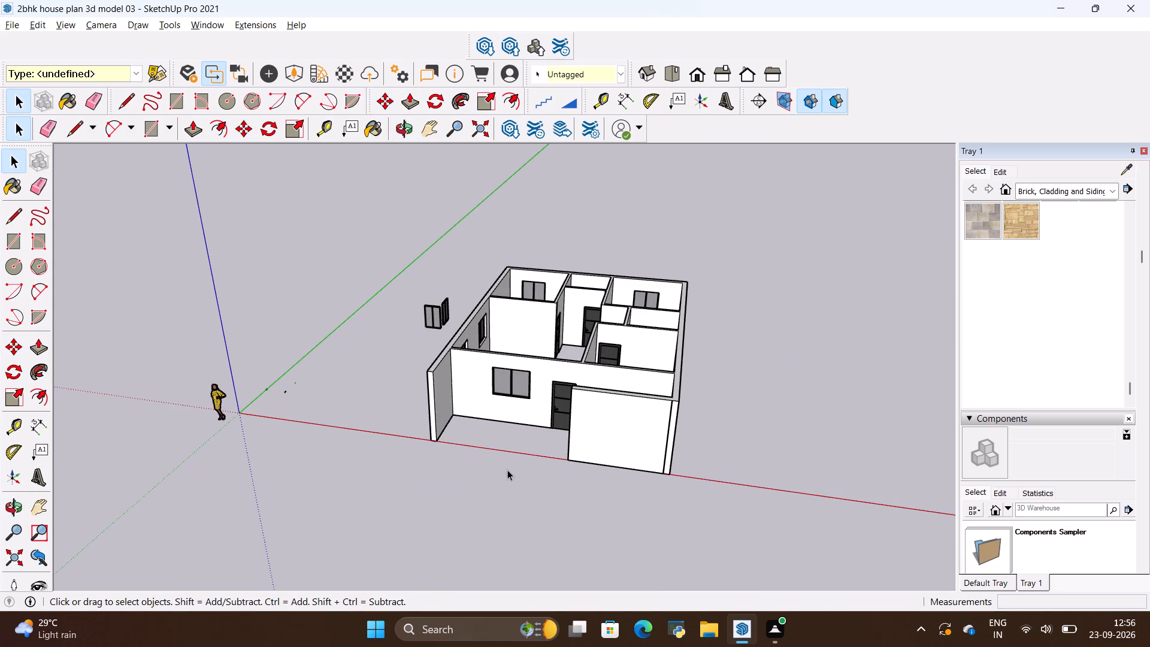
pyautogui.scroll(7, 574, 430)
pyautogui.scroll(-2, 483, 404)
pyautogui.moveTo(475, 412); pyautogui.dragTo(670, 543, button='middle')
pyautogui.moveTo(392, 458); pyautogui.dragTo(568, 501, button='middle')
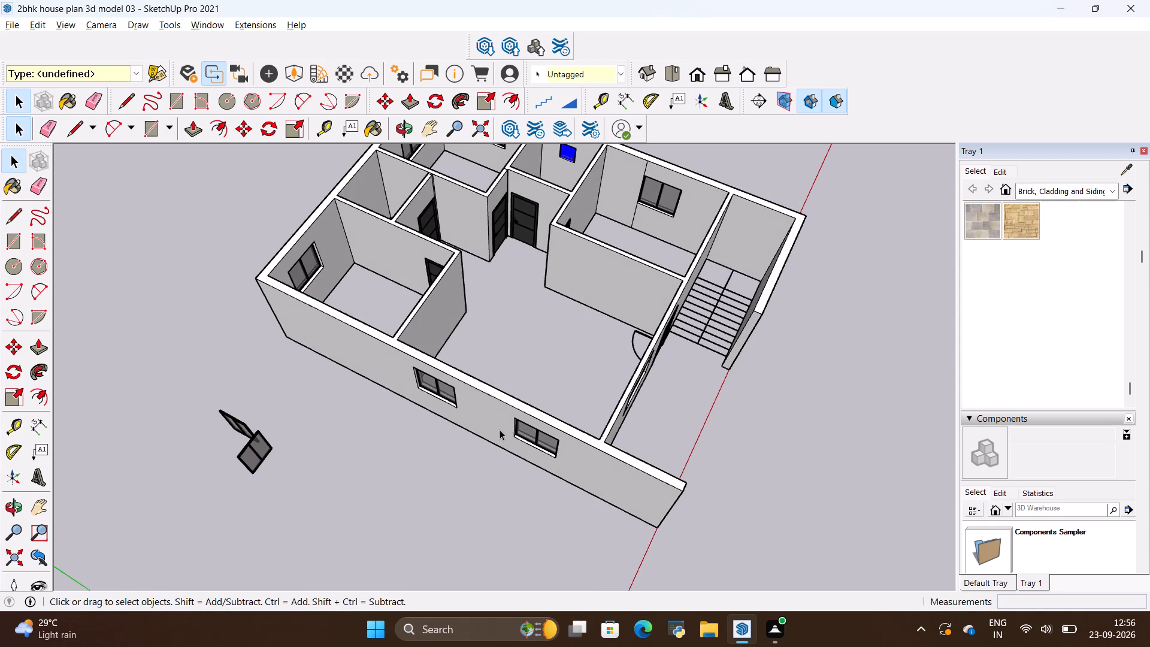
pyautogui.scroll(-3, 677, 387)
pyautogui.moveTo(679, 407); pyautogui.dragTo(612, 393, button='middle')
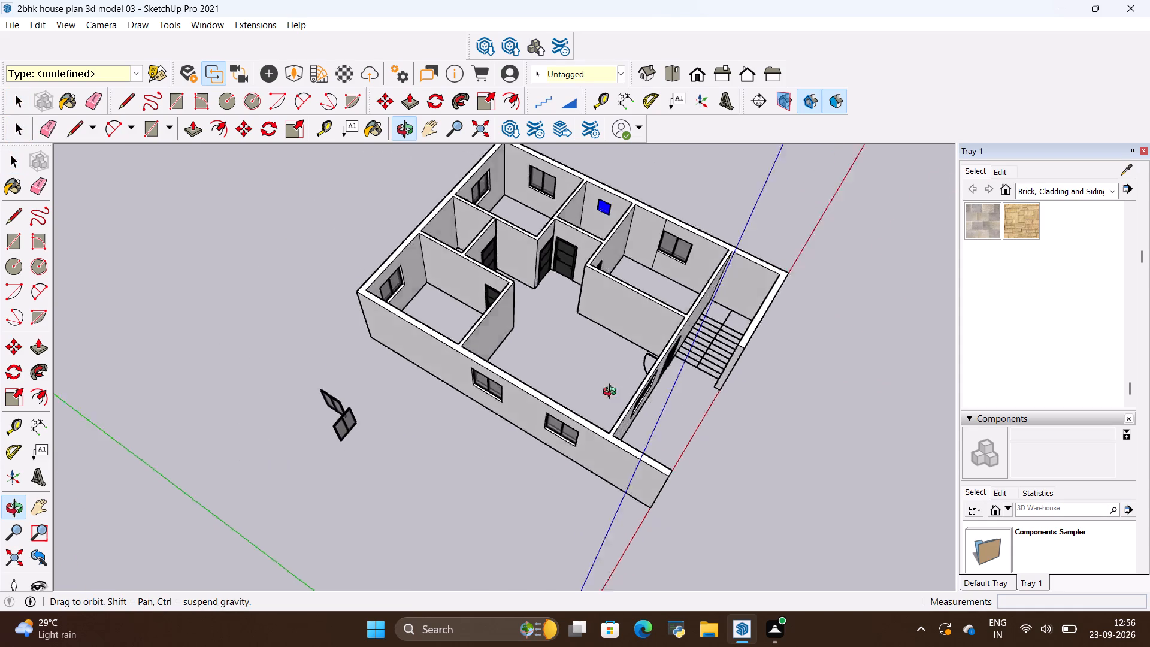
pyautogui.moveTo(612, 393); pyautogui.dragTo(395, 367, button='middle')
pyautogui.scroll(-1, 389, 365)
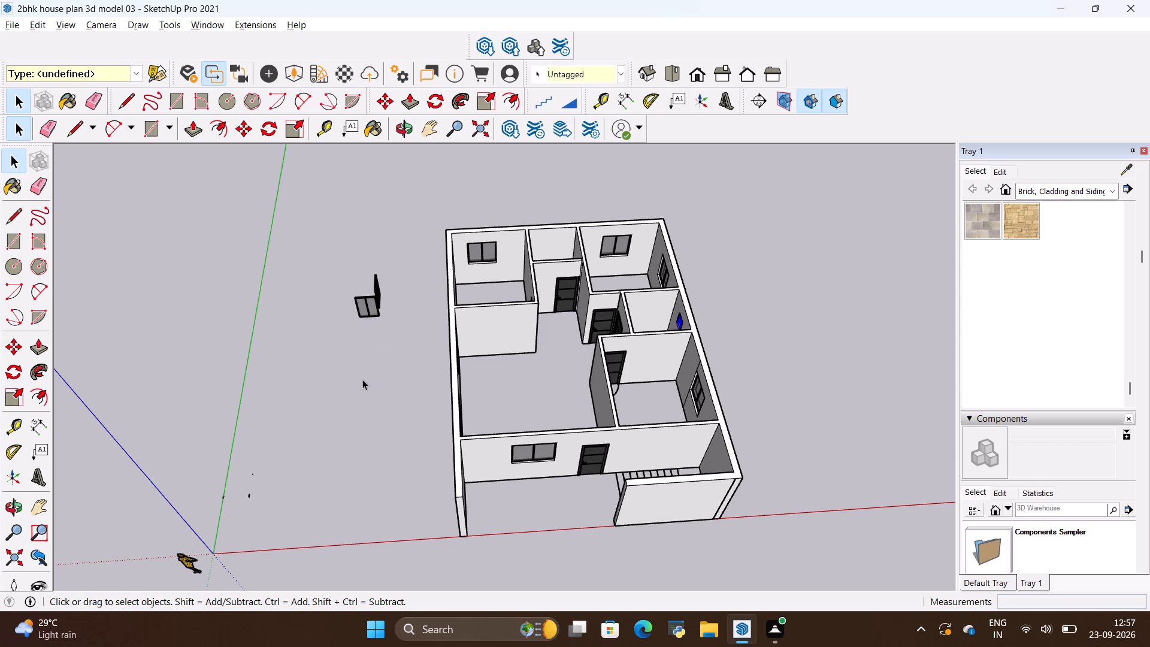
pyautogui.moveTo(426, 395); pyautogui.dragTo(763, 495, button='middle')
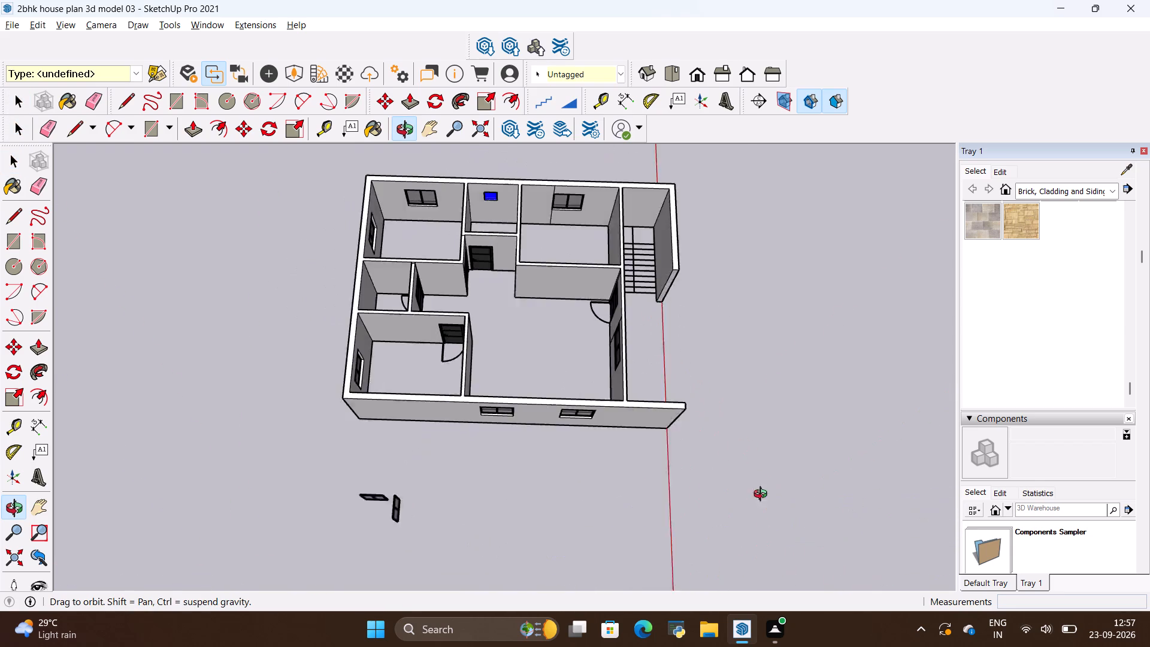
pyautogui.moveTo(763, 495); pyautogui.dragTo(706, 490, button='middle')
pyautogui.scroll(12, 682, 292)
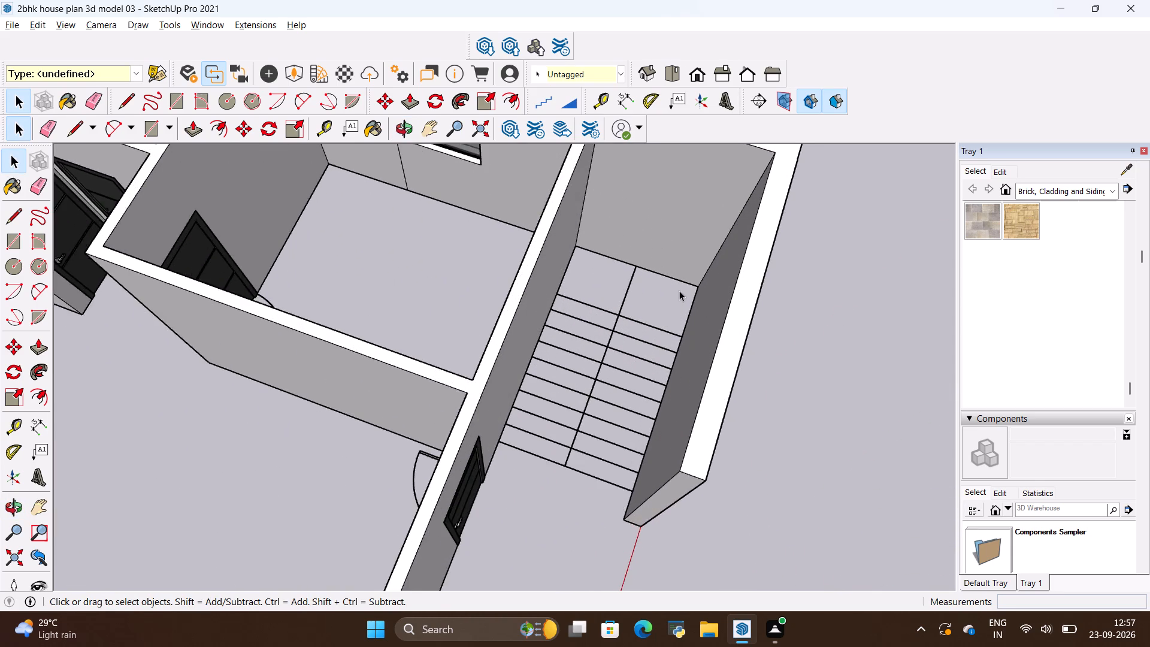
pyautogui.scroll(2, 679, 291)
pyautogui.scroll(-17, 679, 291)
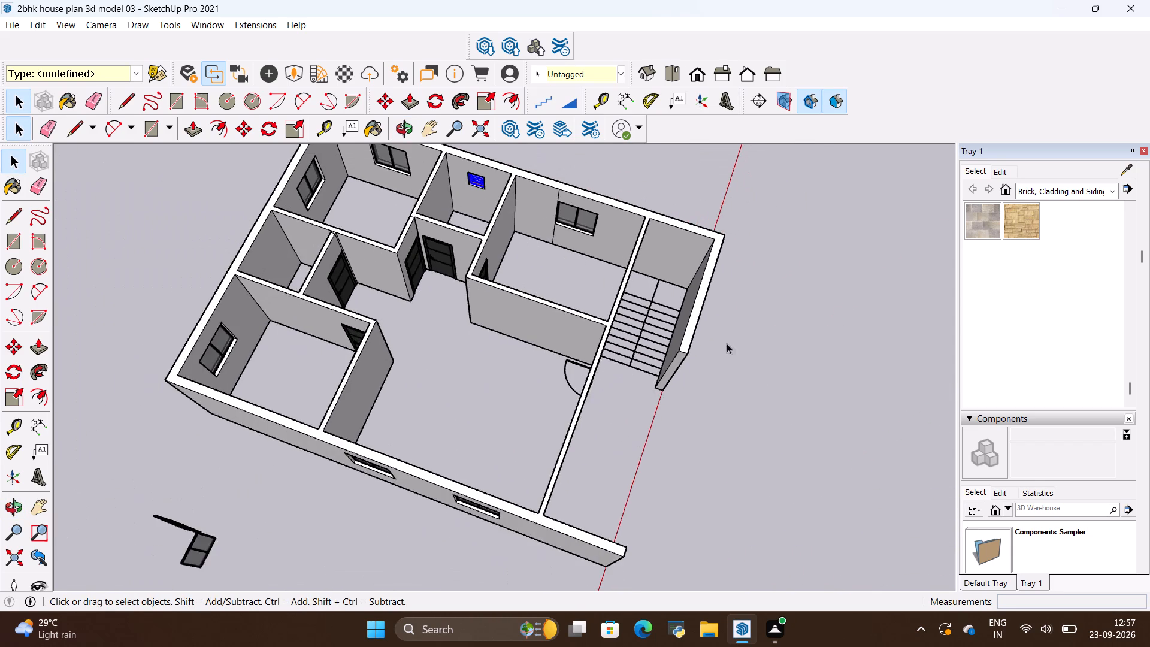
pyautogui.scroll(-1, 755, 376)
pyautogui.moveTo(770, 401); pyautogui.dragTo(469, 362, button='middle')
pyautogui.press('space')
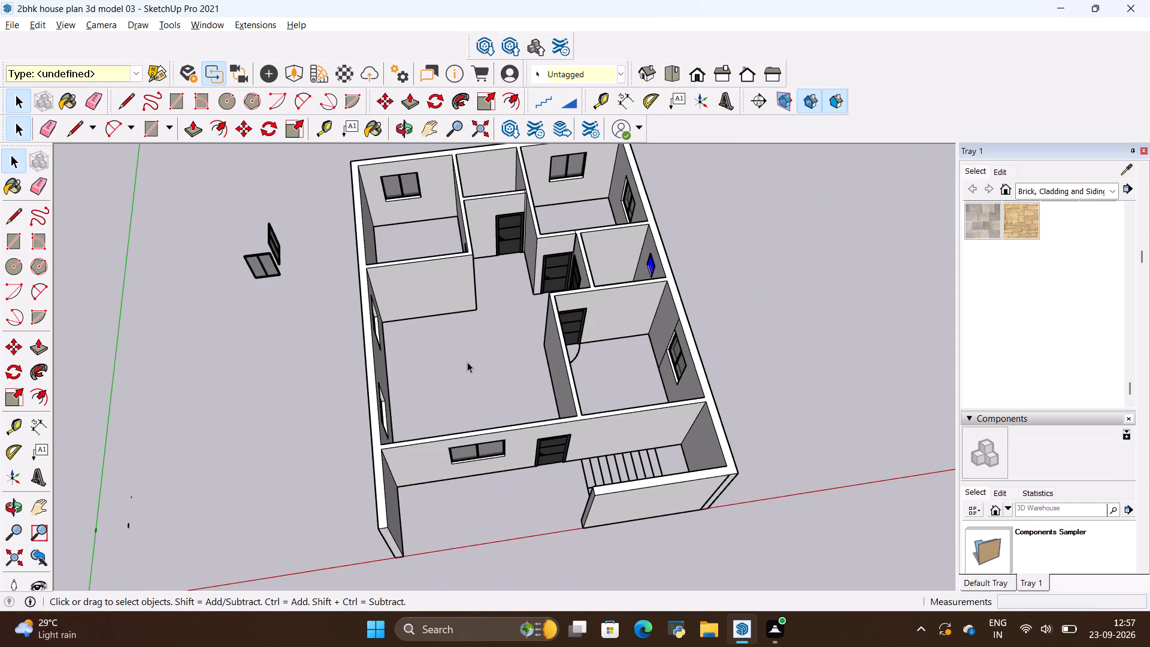
# Explode the group containing all the house walls into its separate faces and edges.
pyautogui.click(329, 367)
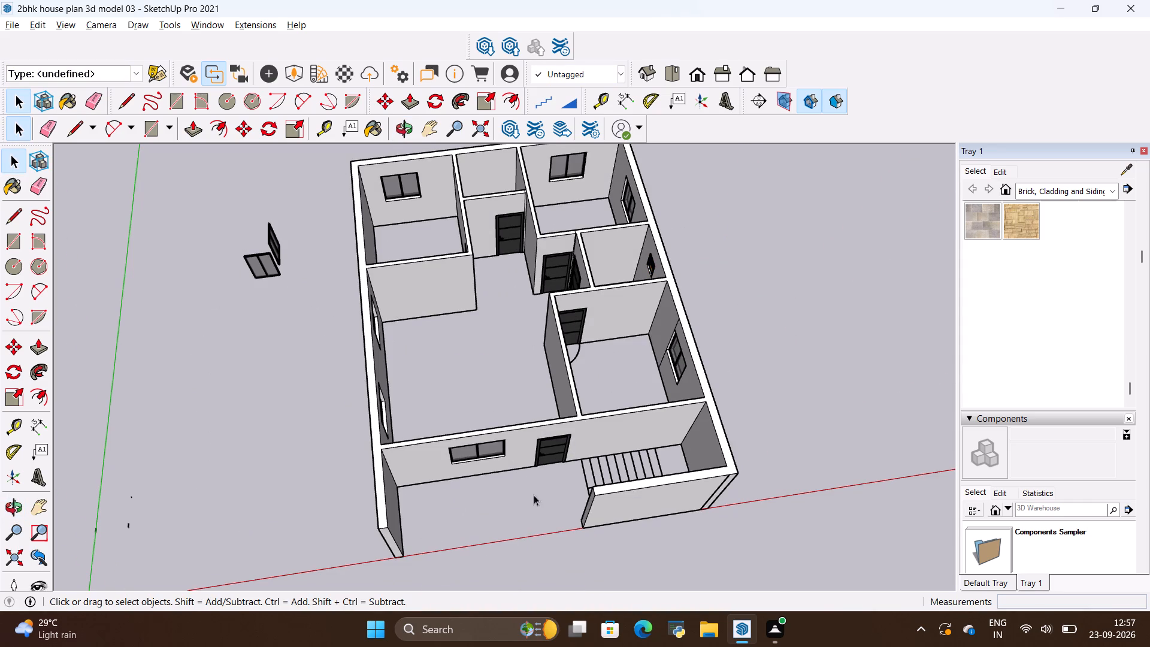
pyautogui.click(482, 468)
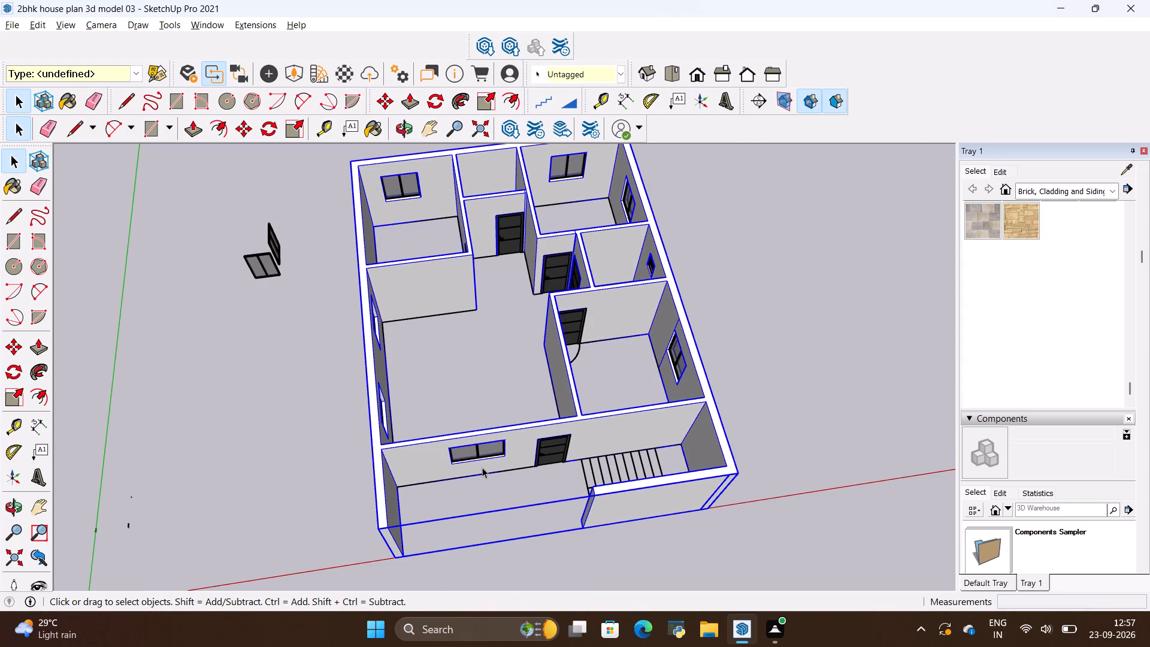
pyautogui.press('space')
pyautogui.click(742, 319)
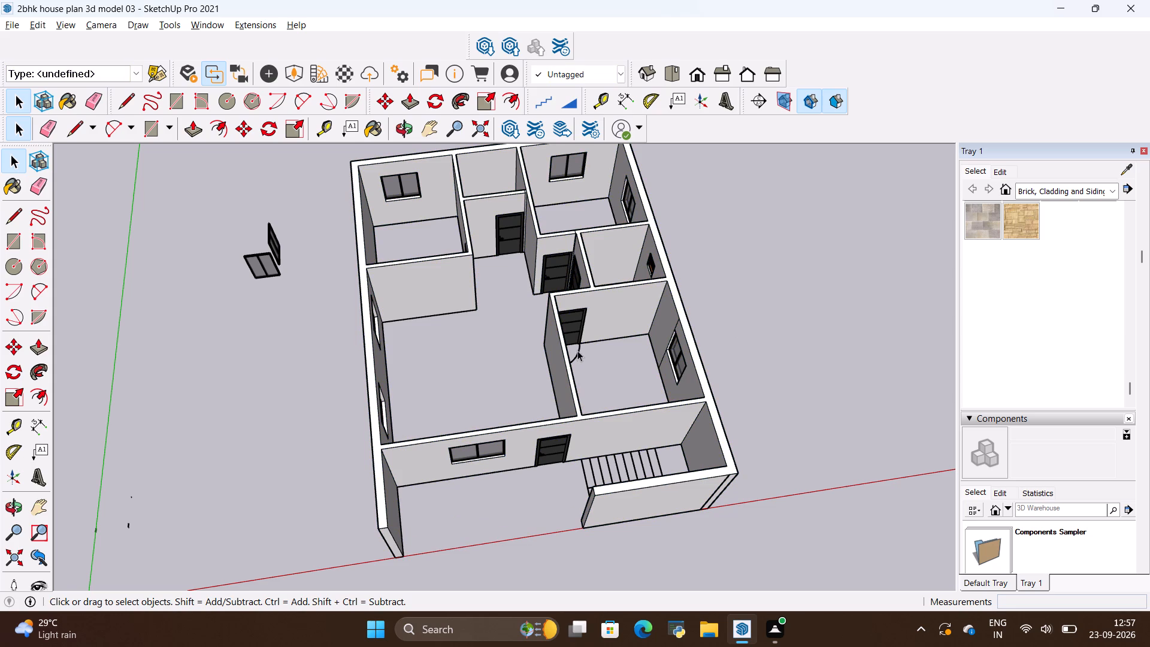
pyautogui.click(576, 350)
pyautogui.click(730, 306)
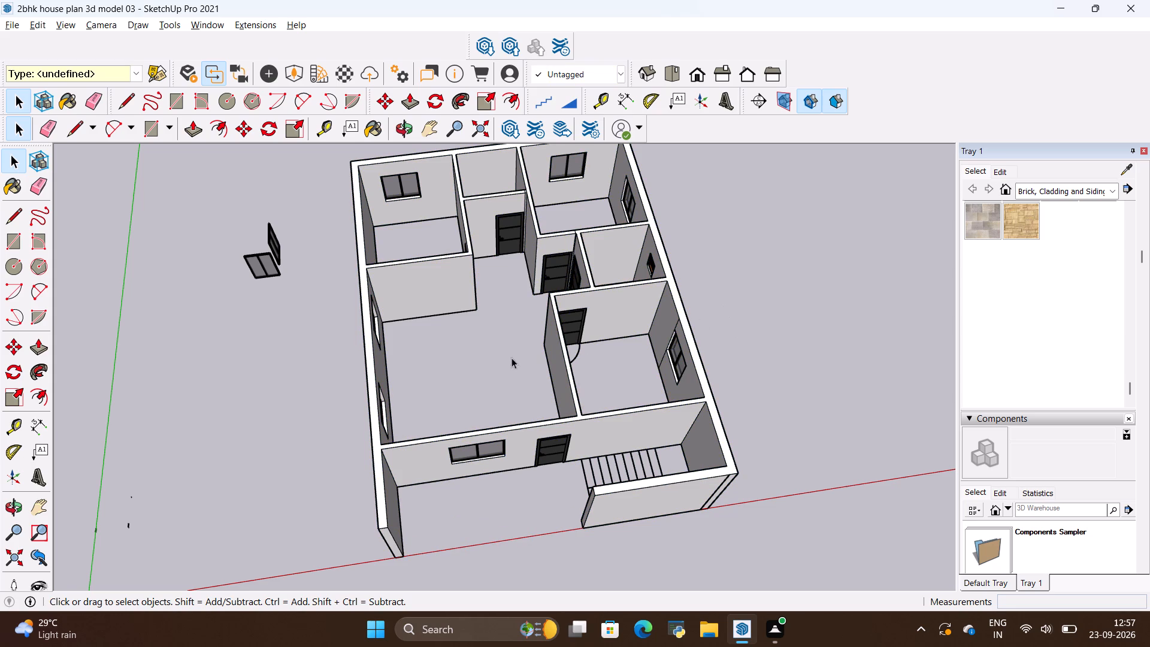
pyautogui.click(513, 436)
pyautogui.rightClick(513, 436)
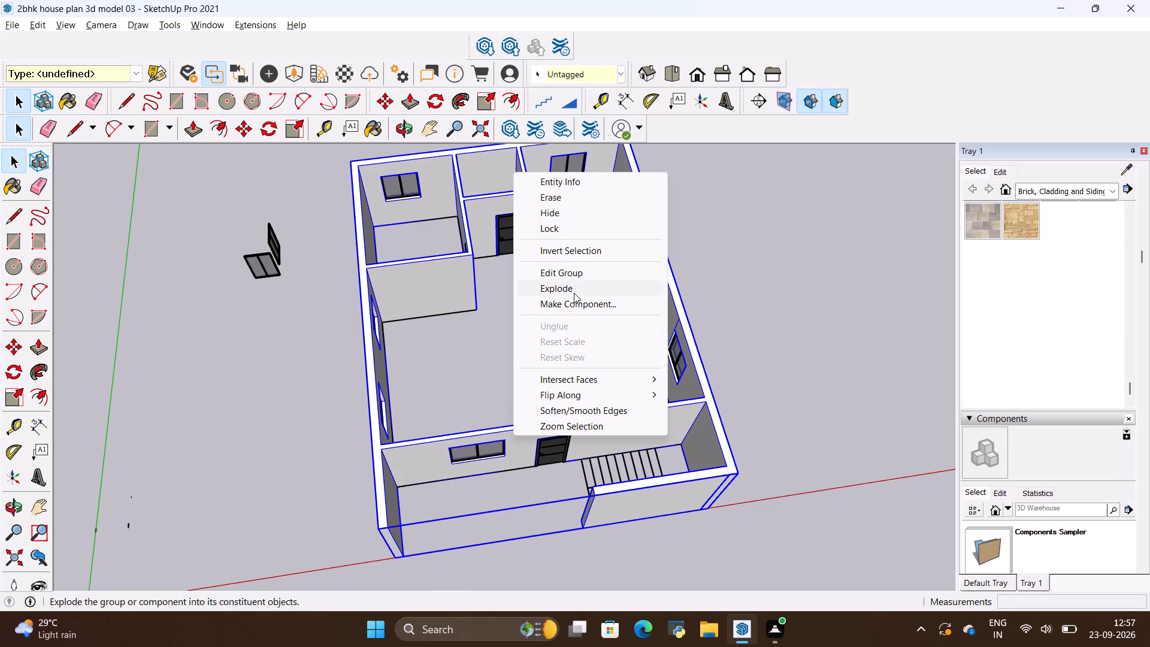
pyautogui.click(574, 293)
pyautogui.click(762, 312)
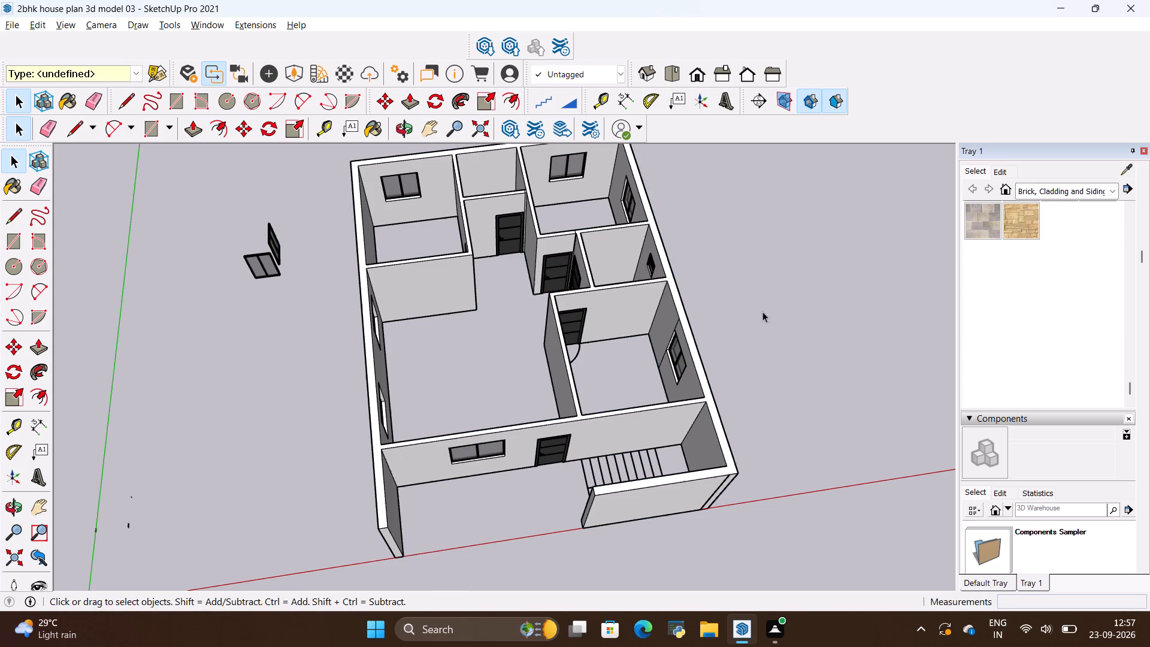
pyautogui.click(628, 317)
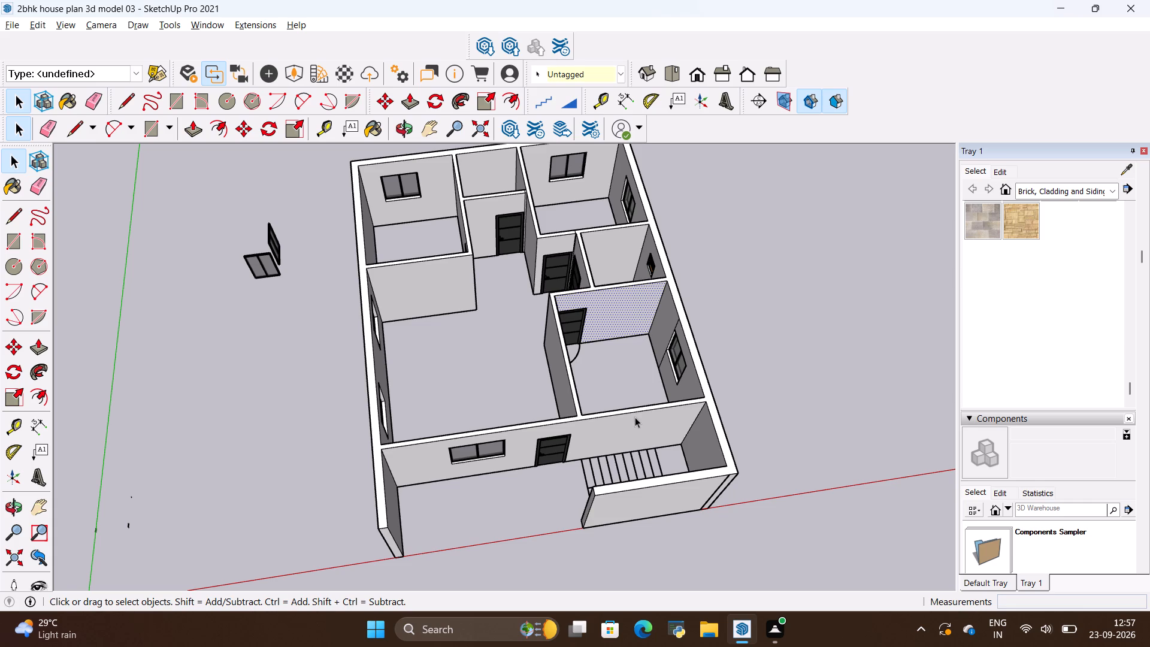
pyautogui.click(635, 417)
# Select all the connected wall faces and edges of the house and make them into one group.
pyautogui.tripleClick(615, 310)
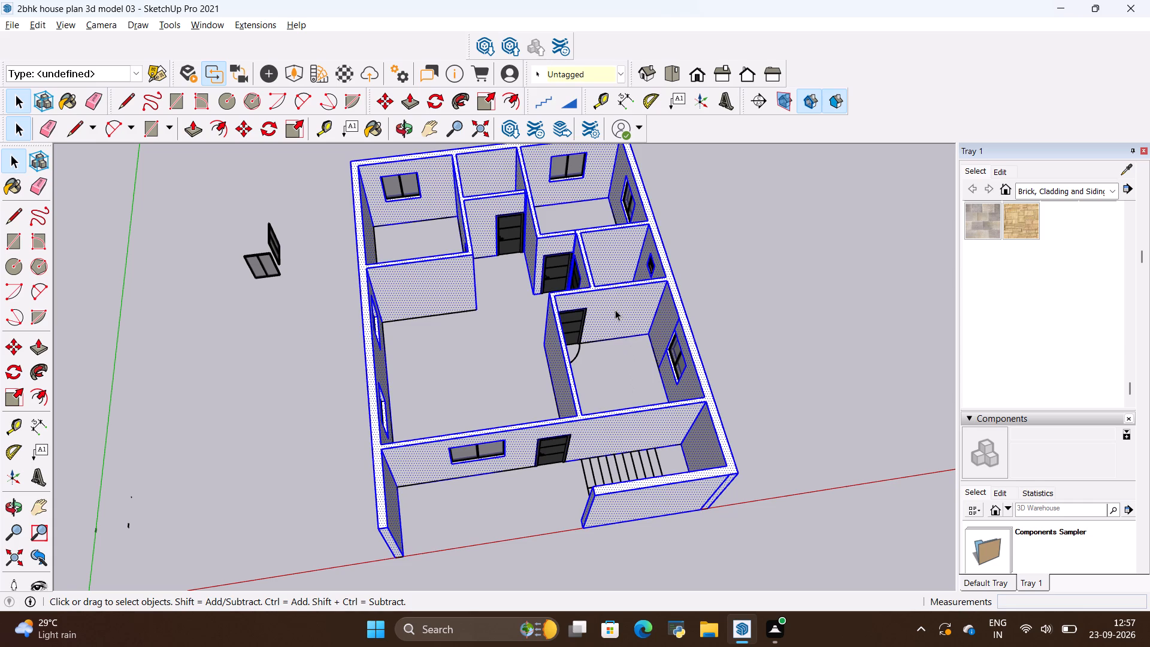
pyautogui.tripleClick(615, 310)
pyautogui.tripleClick(615, 310)
pyautogui.click(615, 310)
pyautogui.scroll(3, 579, 319)
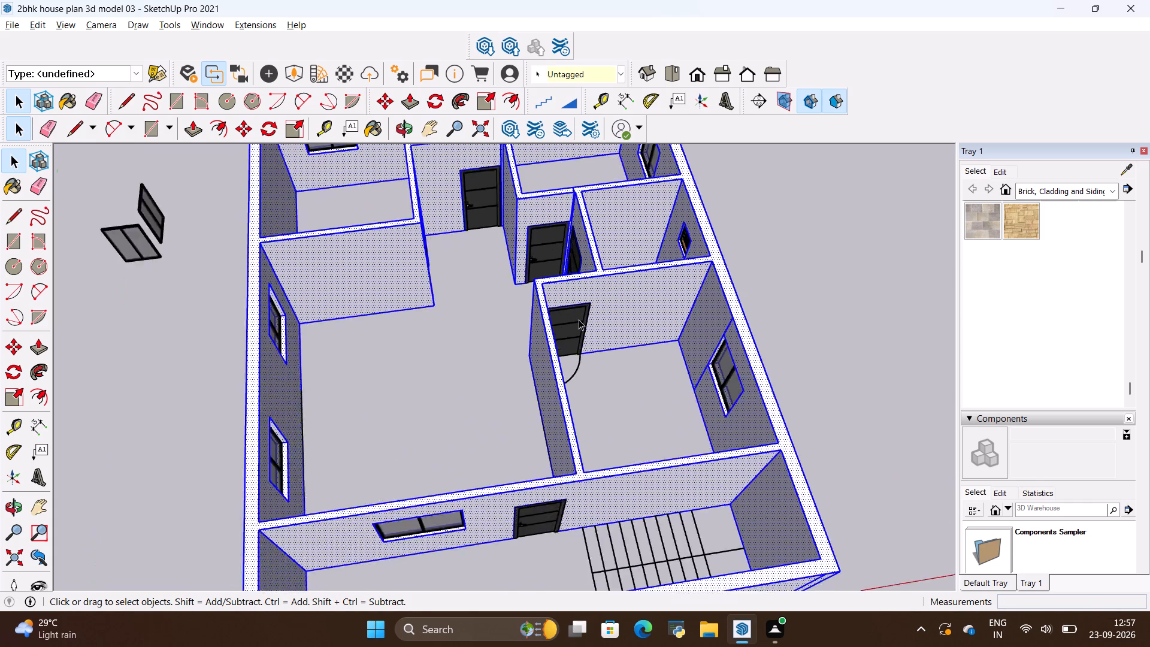
pyautogui.scroll(16, 579, 319)
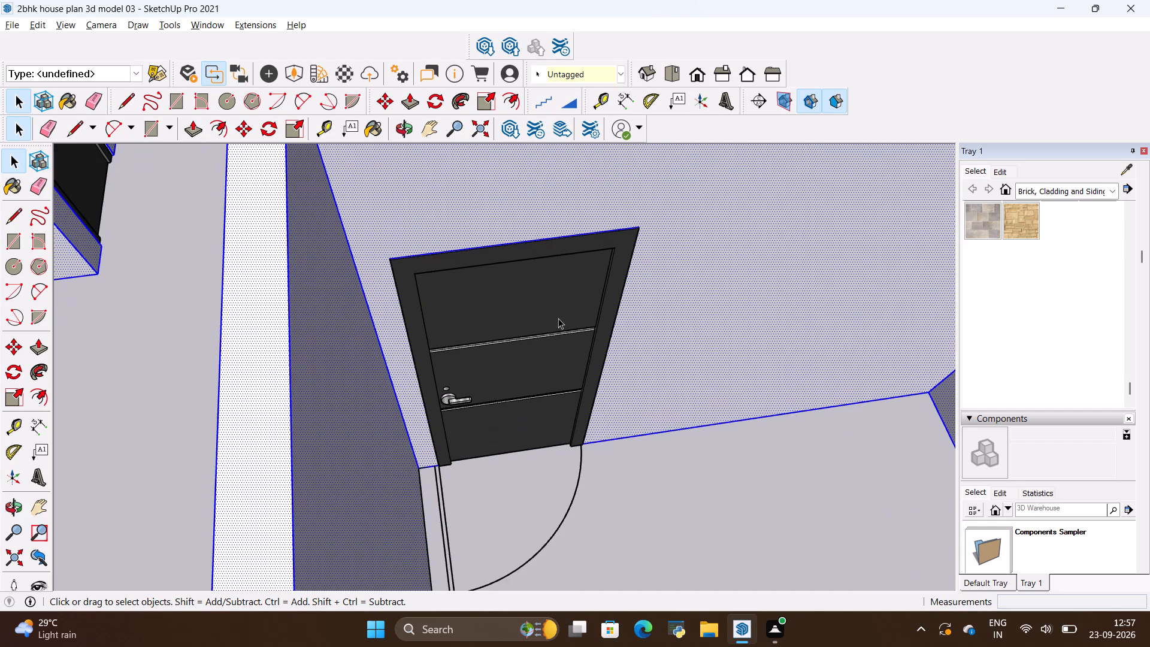
pyautogui.rightClick(643, 304)
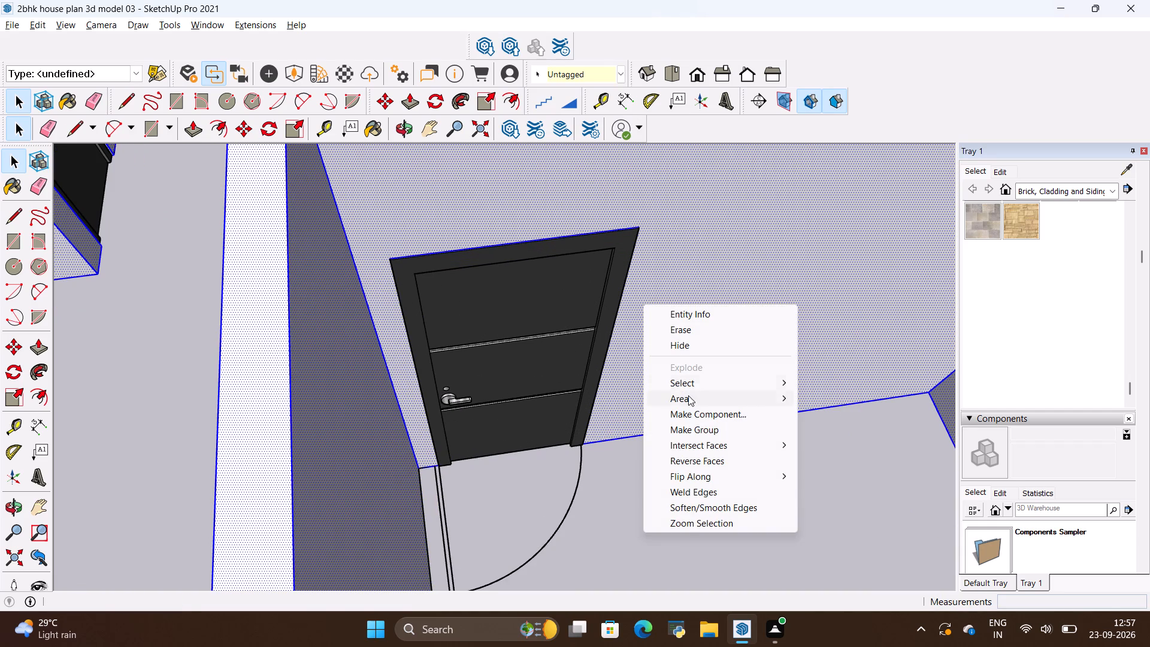
pyautogui.click(697, 435)
pyautogui.scroll(-13, 610, 394)
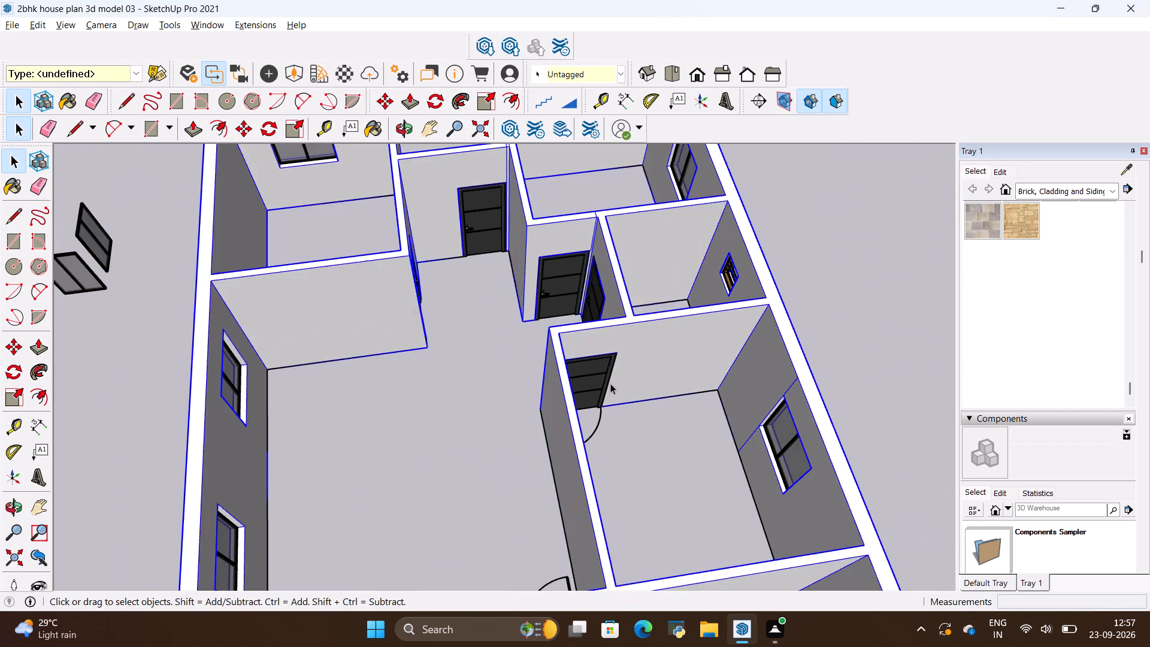
pyautogui.scroll(-14, 610, 383)
pyautogui.click(754, 400)
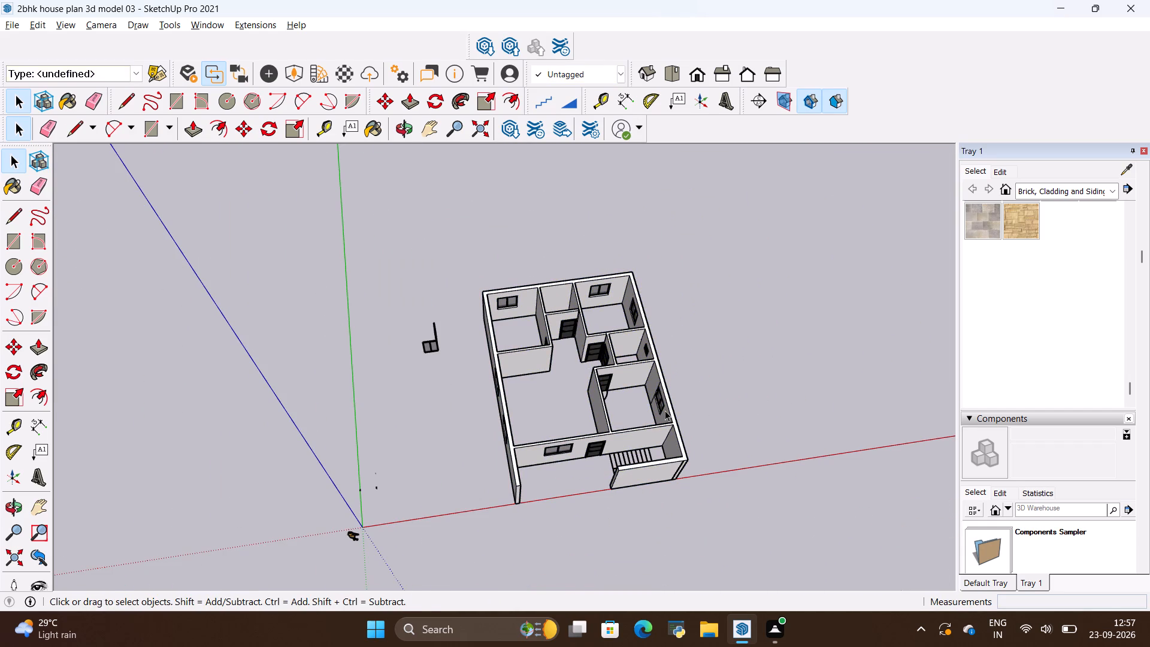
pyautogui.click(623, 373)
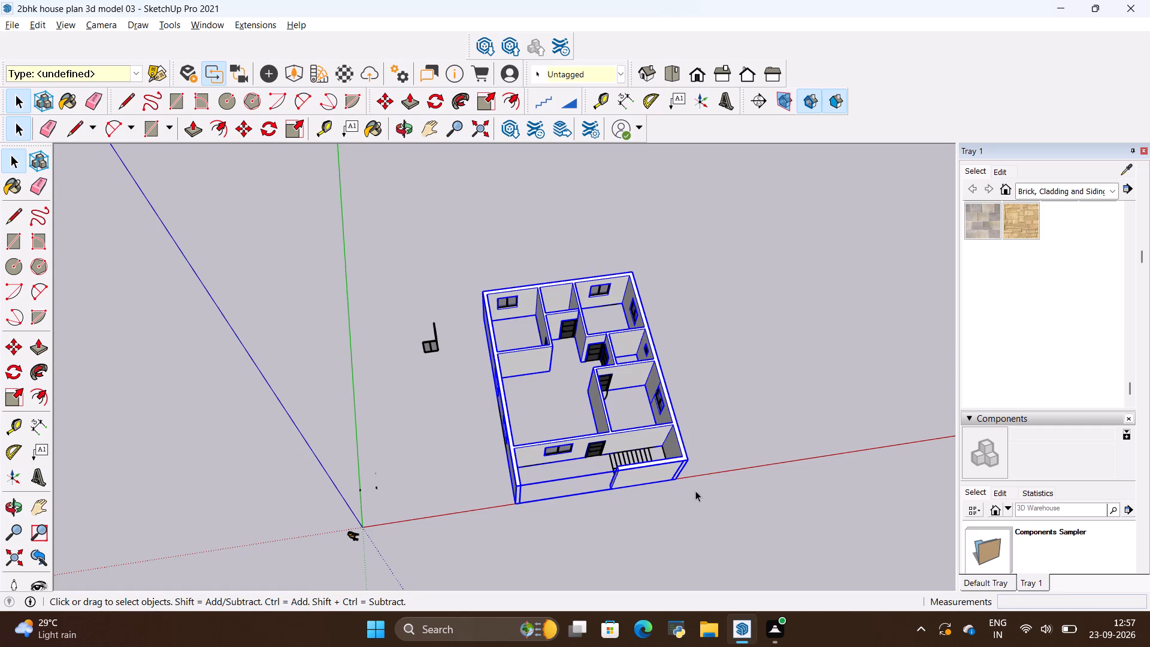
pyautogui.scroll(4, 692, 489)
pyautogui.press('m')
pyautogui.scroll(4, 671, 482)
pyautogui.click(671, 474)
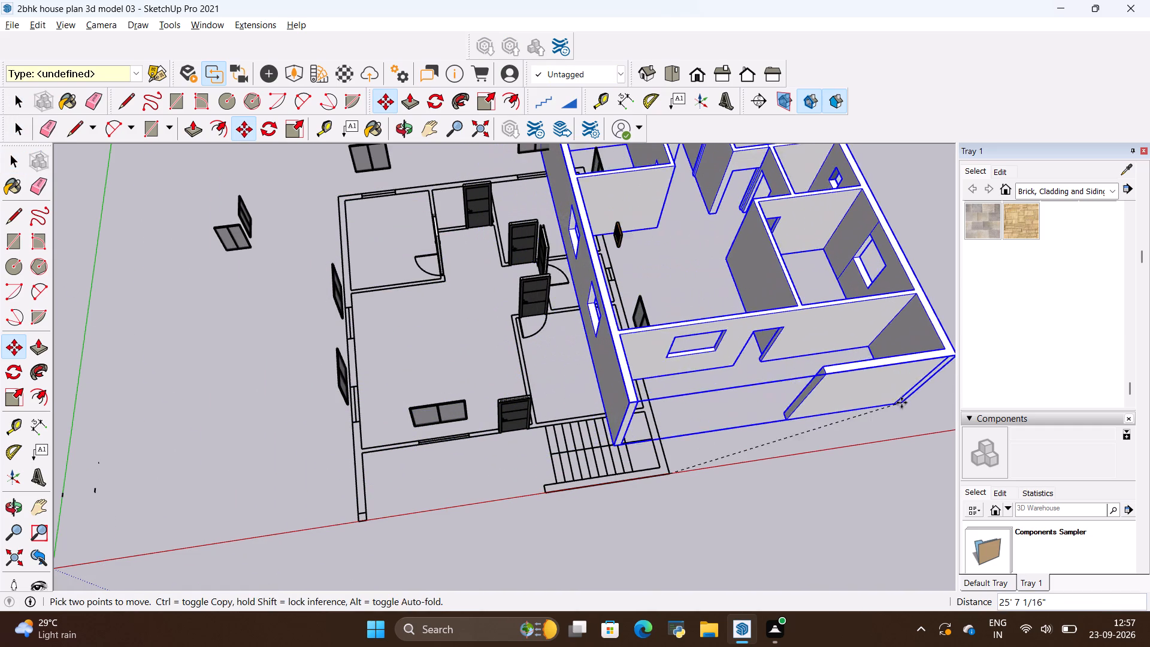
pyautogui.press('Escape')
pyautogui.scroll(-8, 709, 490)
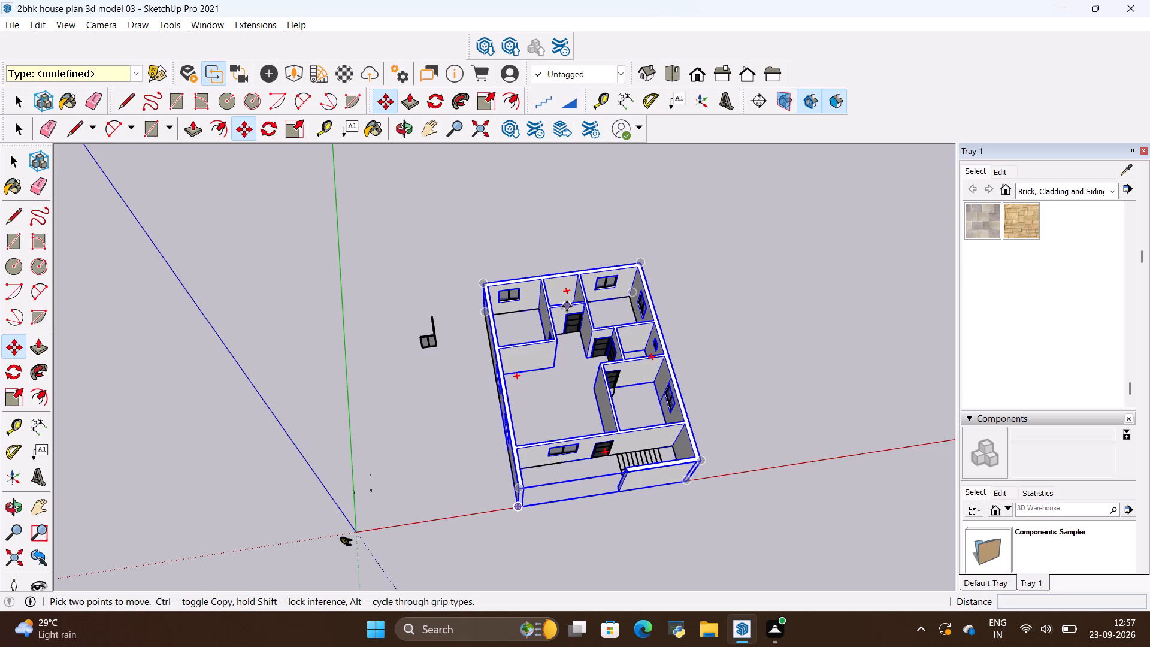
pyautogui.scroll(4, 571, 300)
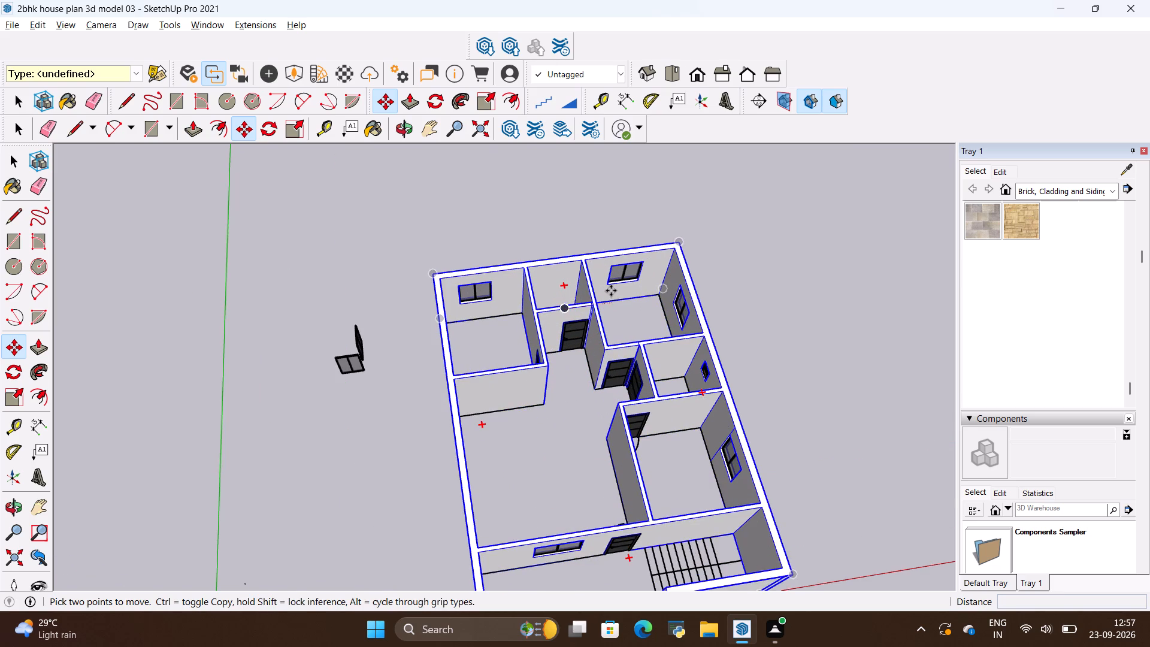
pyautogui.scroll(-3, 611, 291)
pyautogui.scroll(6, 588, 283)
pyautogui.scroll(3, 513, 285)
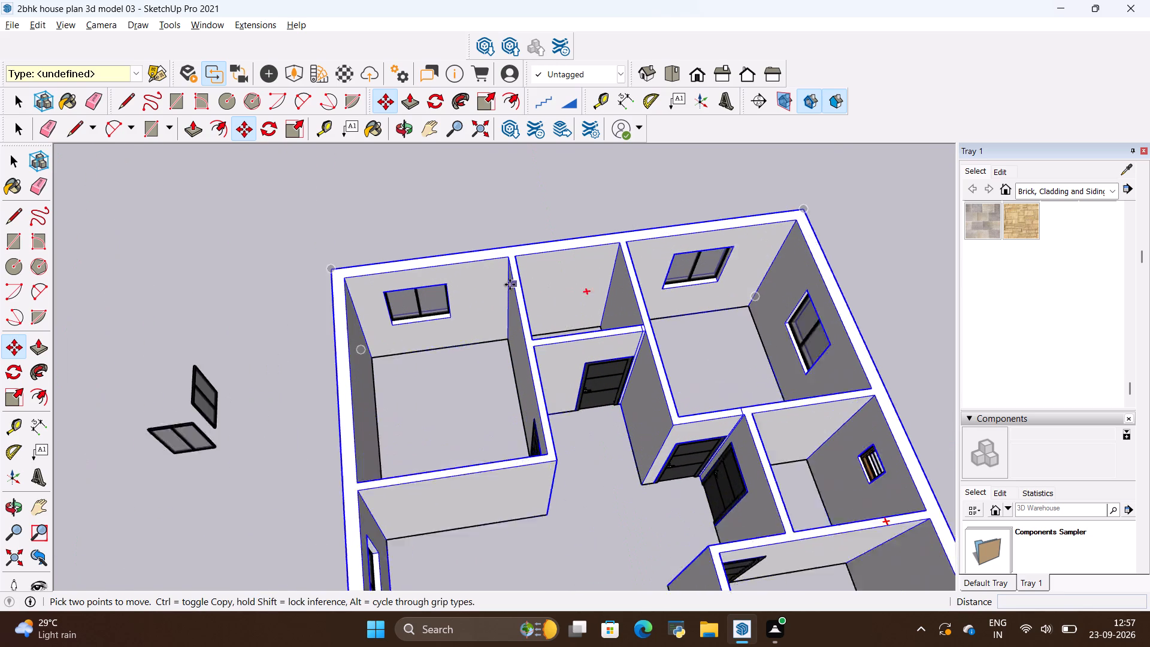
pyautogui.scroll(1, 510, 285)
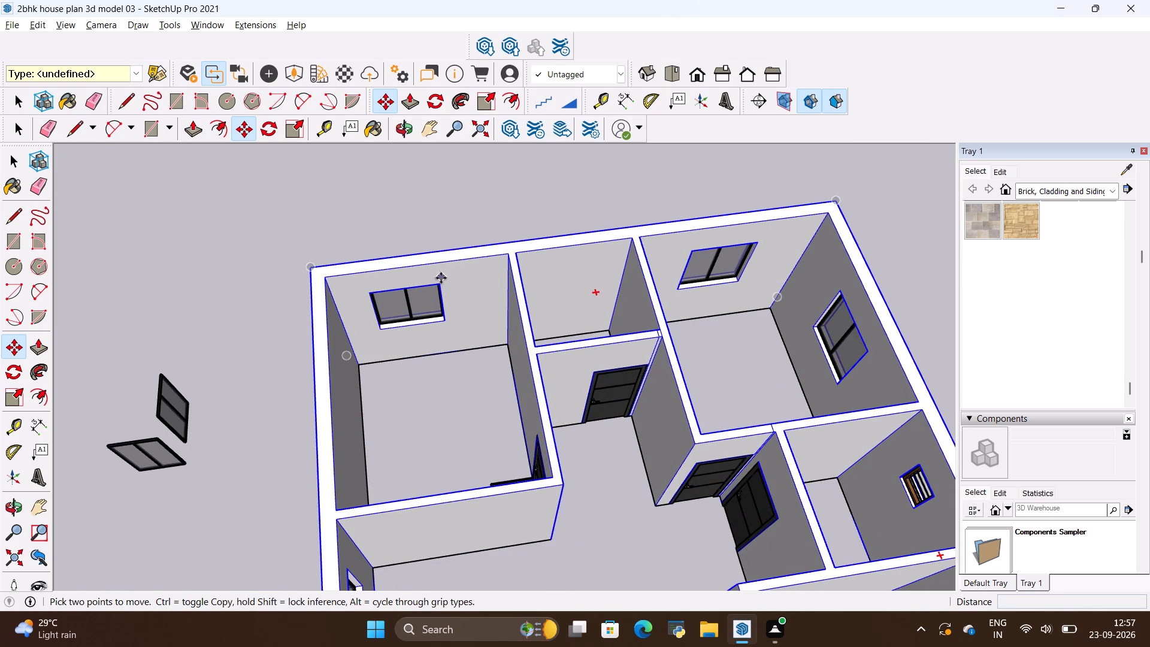
# Explode the group of all house walls into separate faces and edges and clear the selection.
pyautogui.rightClick(490, 284)
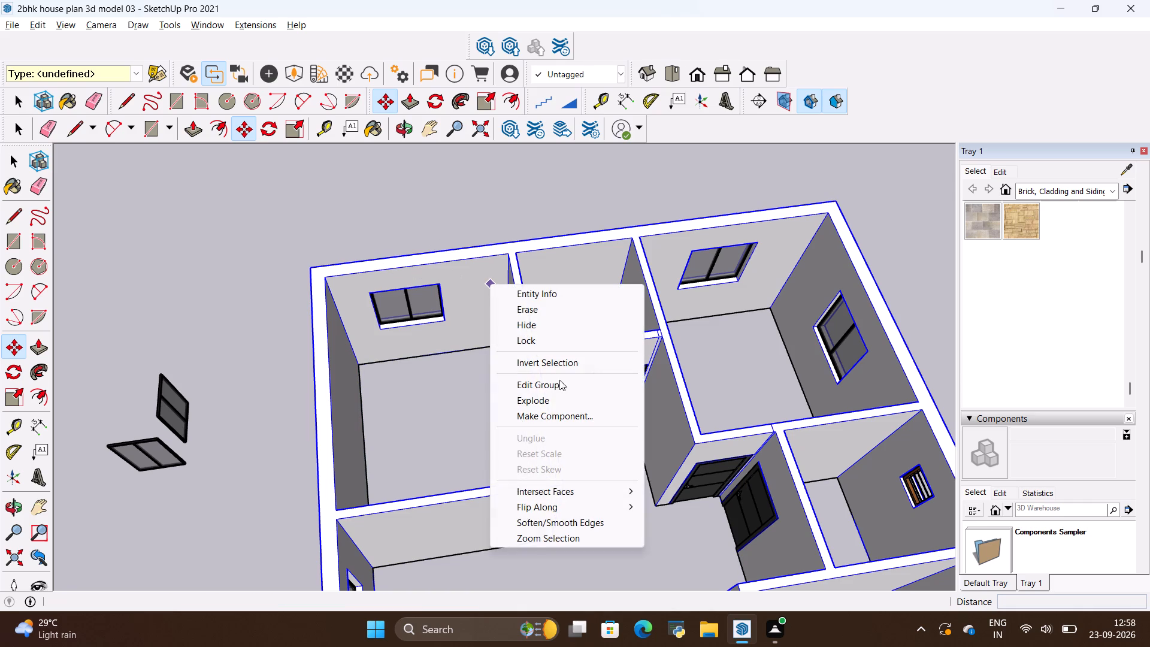
pyautogui.click(558, 395)
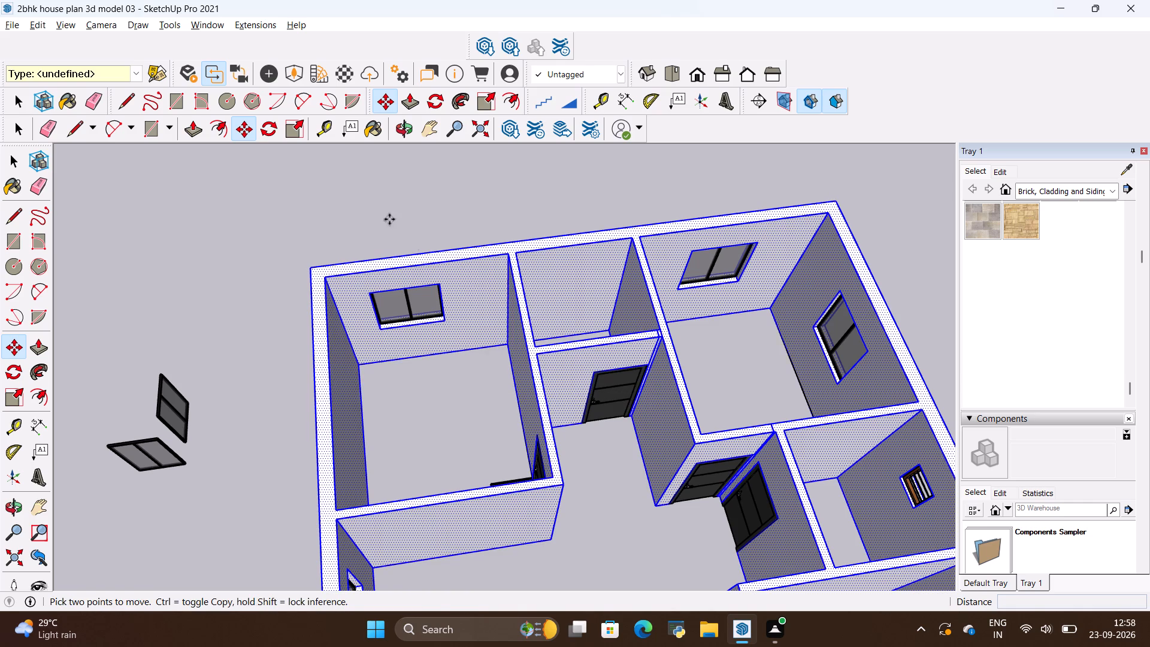
pyautogui.click(389, 219)
pyautogui.press('Escape')
pyautogui.click(476, 286)
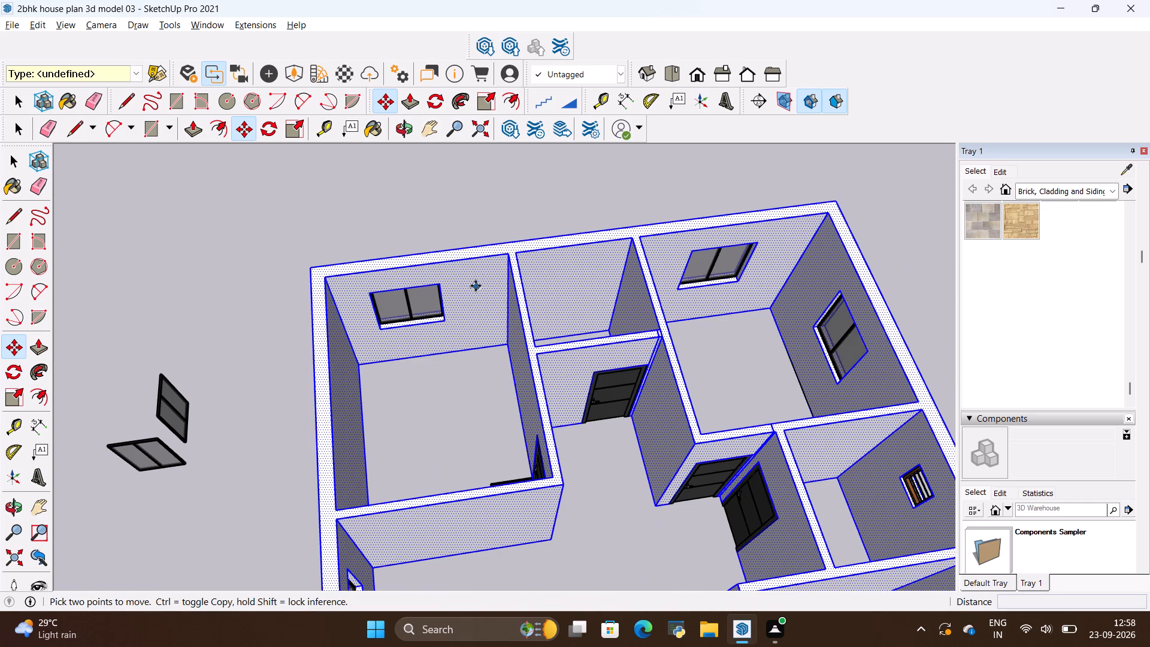
pyautogui.press('Escape')
pyautogui.click(442, 211)
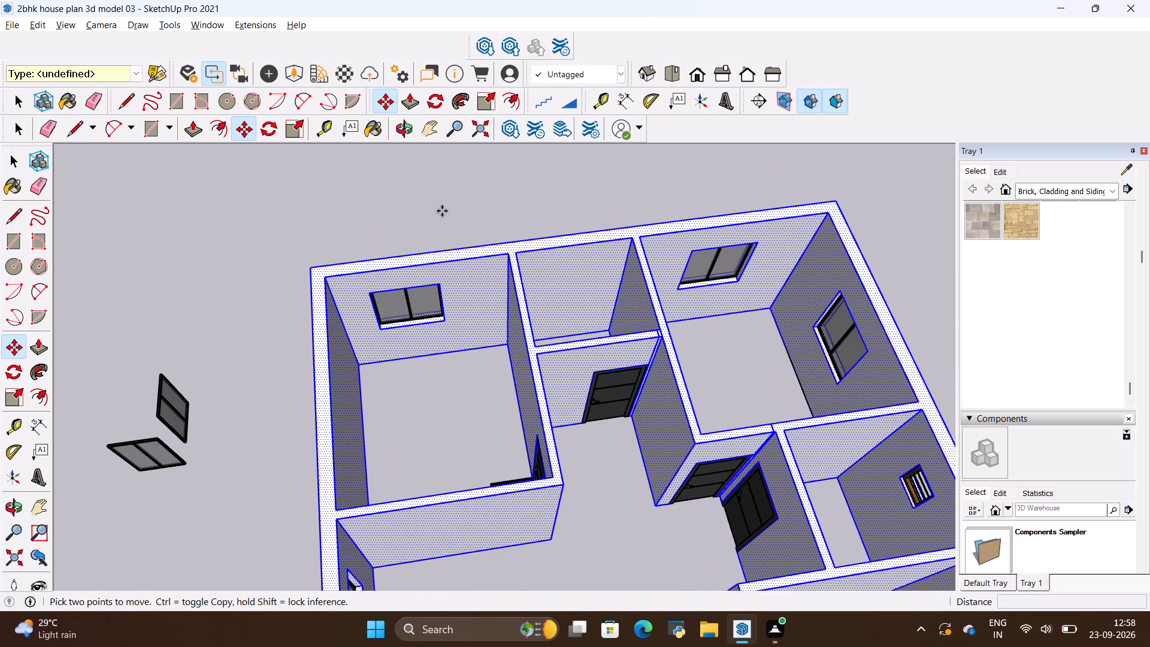
pyautogui.press('Escape')
pyautogui.press('space')
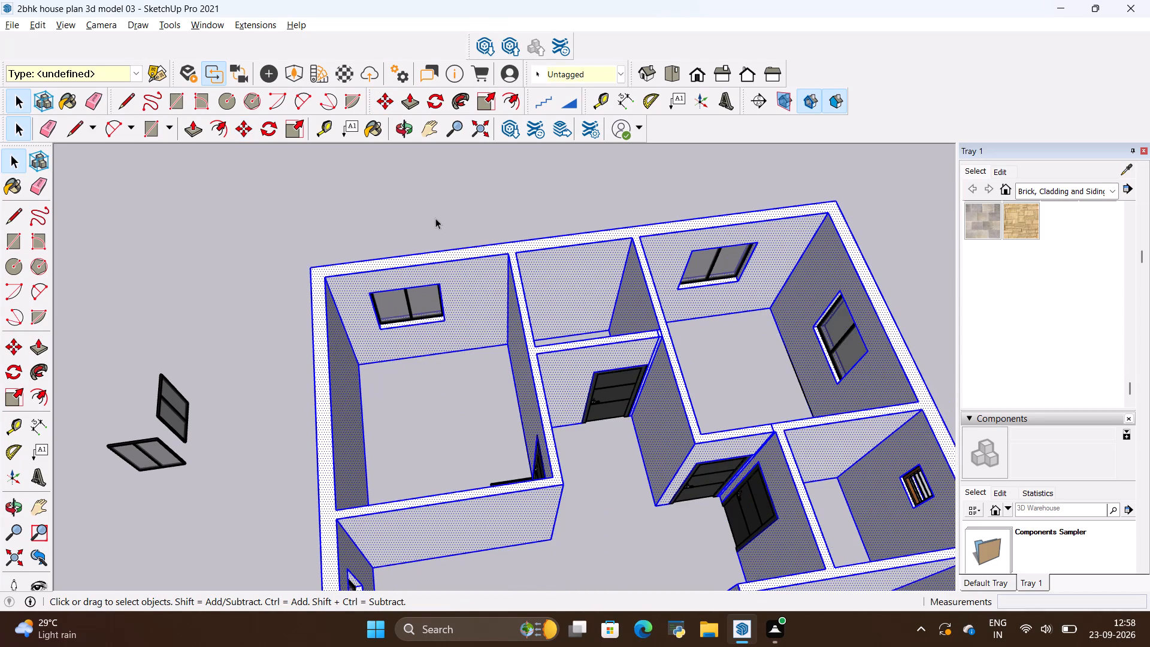
pyautogui.click(435, 218)
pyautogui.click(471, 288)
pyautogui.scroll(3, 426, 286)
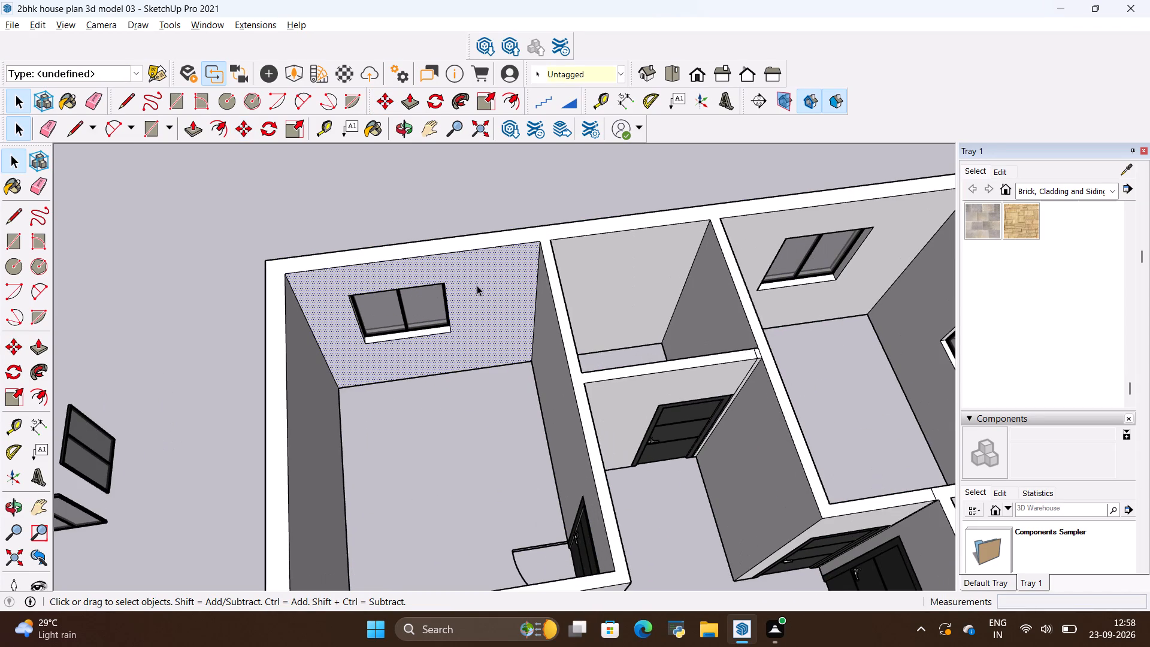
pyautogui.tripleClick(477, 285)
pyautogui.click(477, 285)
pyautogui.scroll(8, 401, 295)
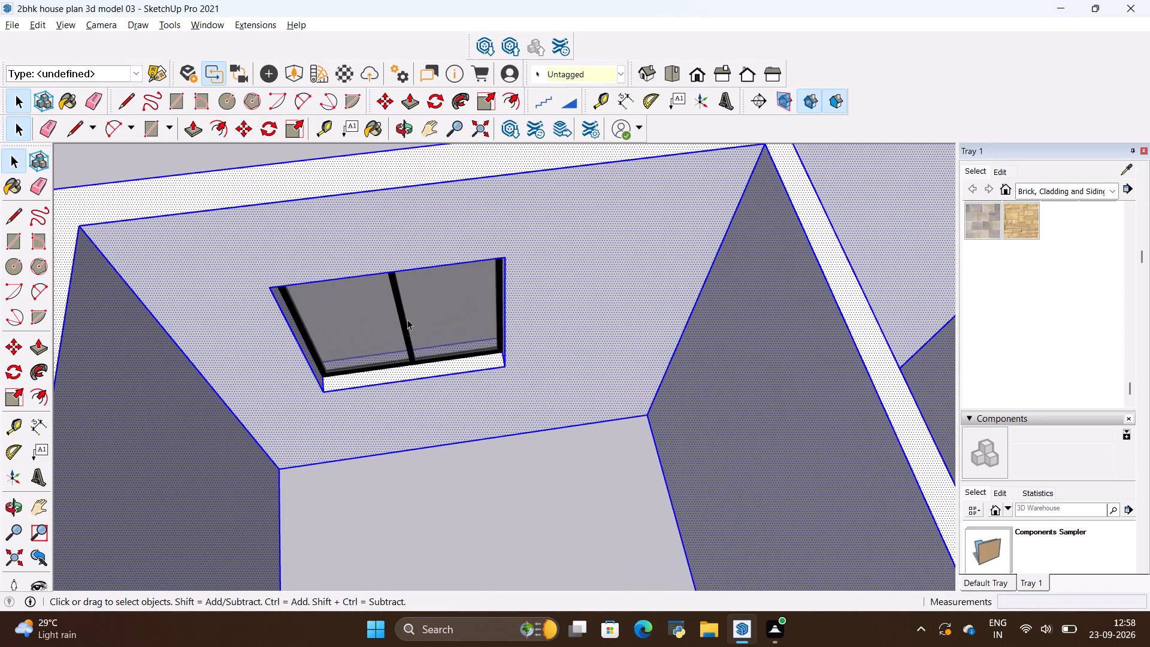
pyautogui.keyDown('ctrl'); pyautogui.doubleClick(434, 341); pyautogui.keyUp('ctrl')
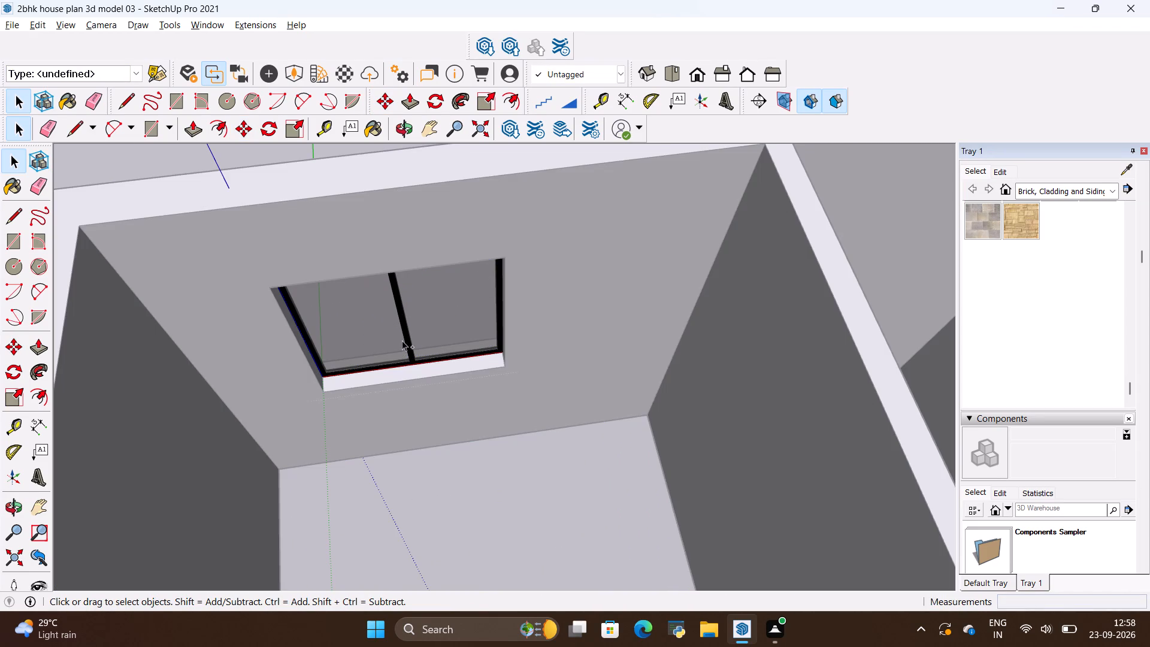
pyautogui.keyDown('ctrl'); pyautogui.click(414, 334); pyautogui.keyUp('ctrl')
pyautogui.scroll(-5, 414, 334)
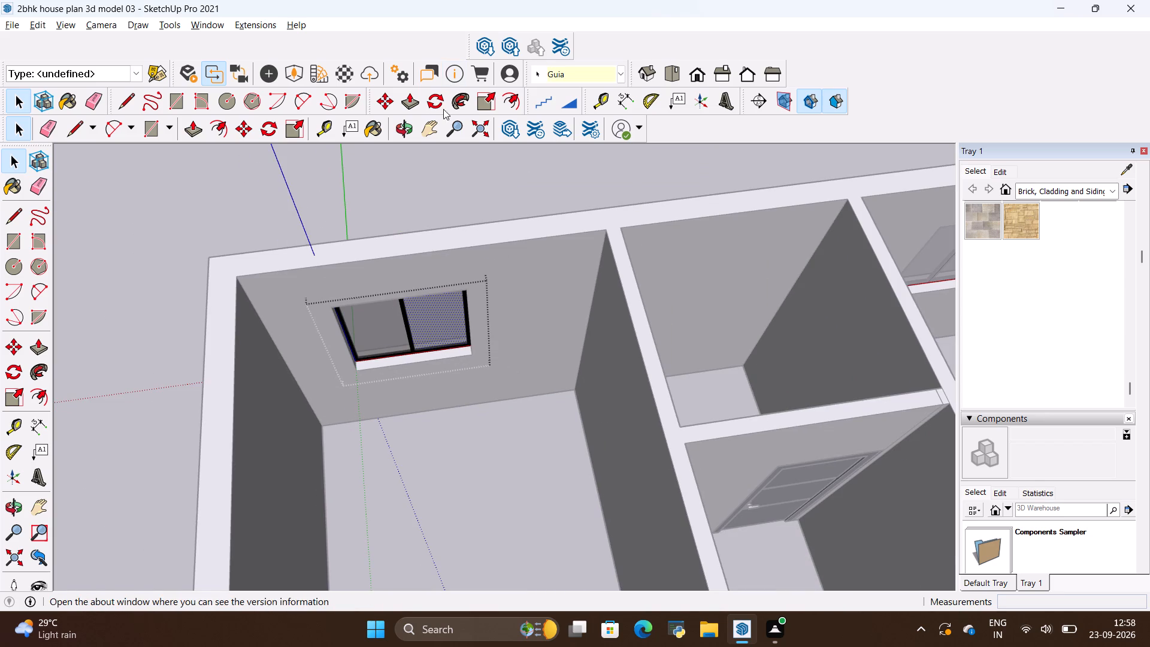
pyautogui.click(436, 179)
# Select all connected wall geometry and add the rear rooms' windows, the side window and the two inner doors to the selection.
pyautogui.doubleClick(520, 250)
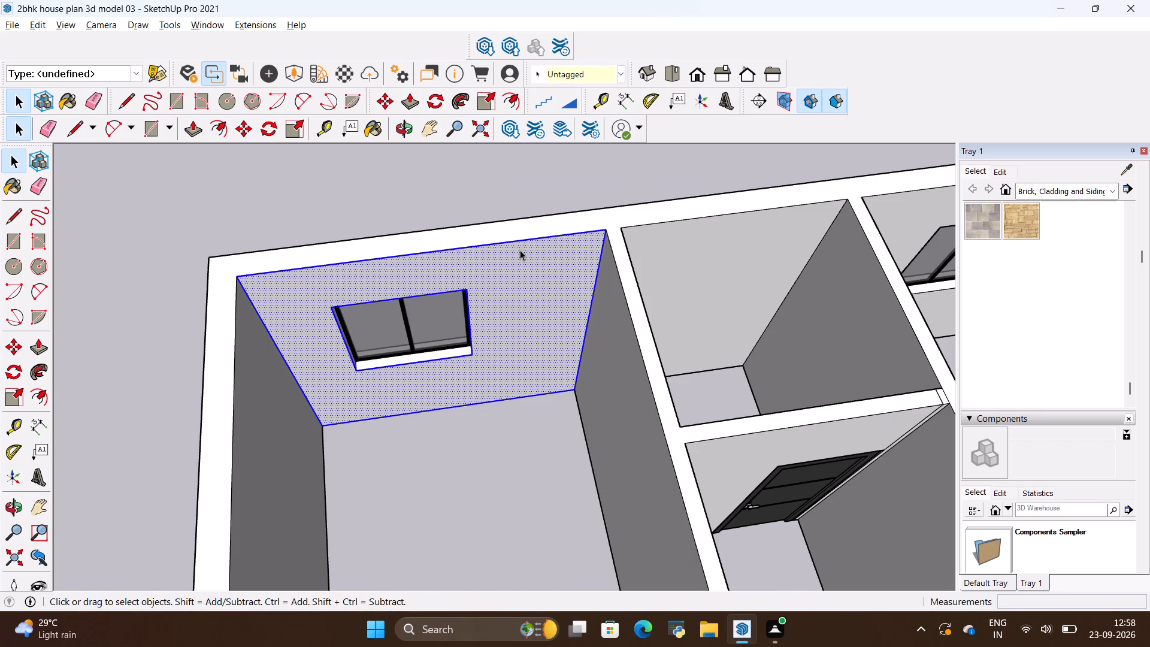
pyautogui.tripleClick(520, 250)
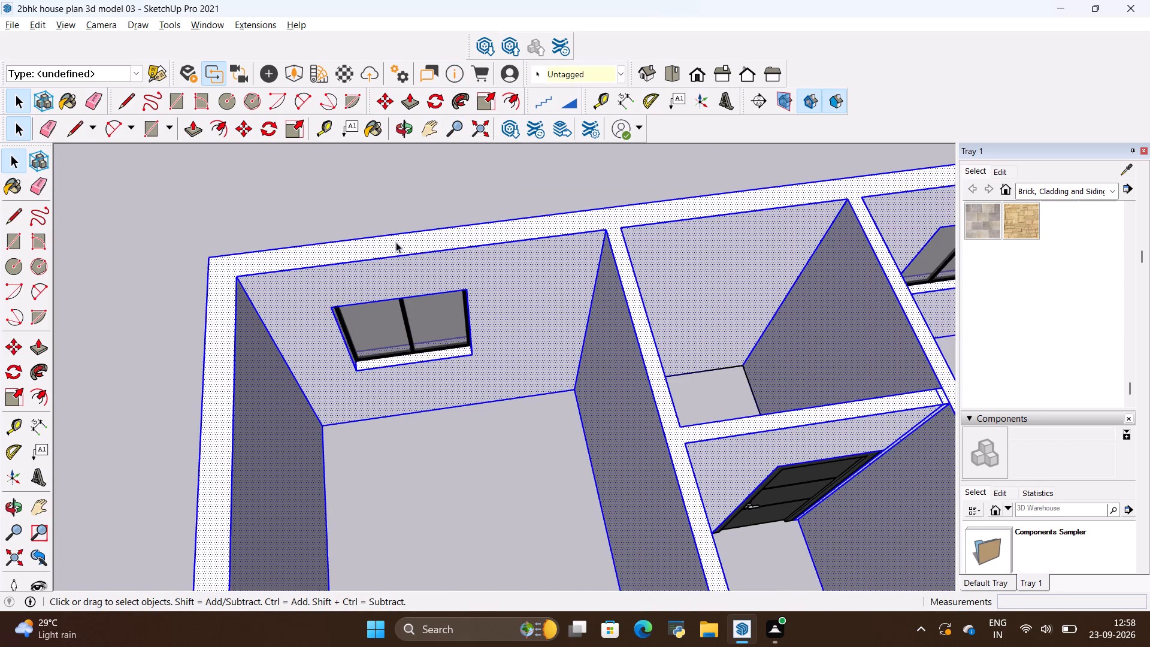
pyautogui.scroll(-4, 396, 242)
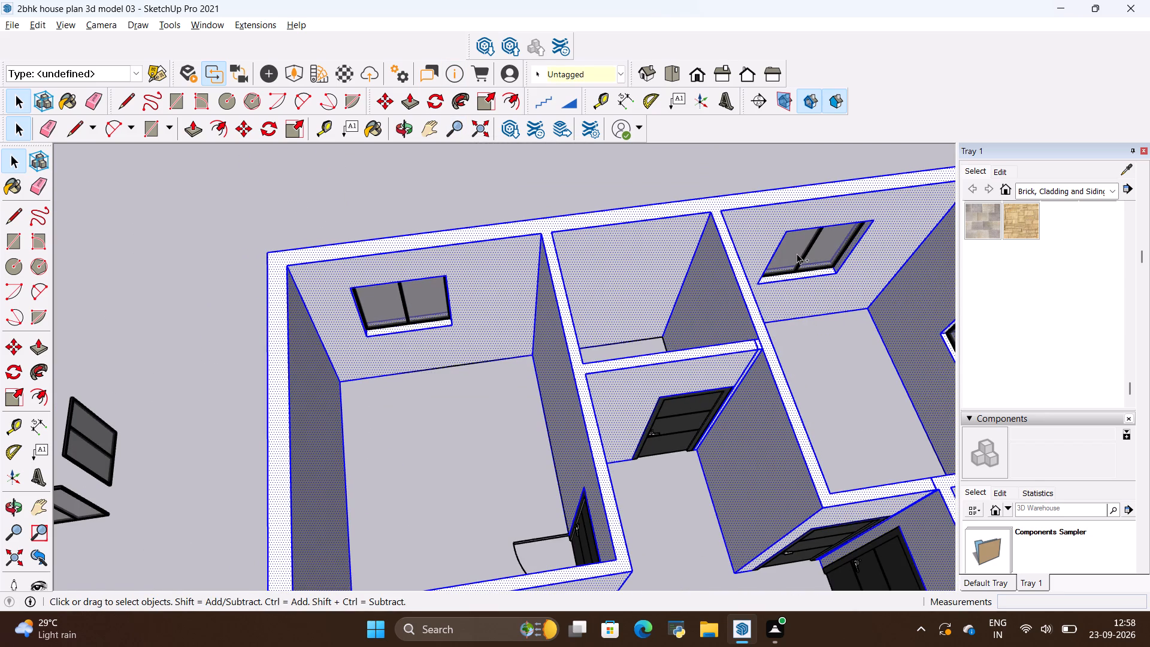
pyautogui.keyDown('ctrl'); pyautogui.click(797, 253); pyautogui.keyUp('ctrl')
pyautogui.keyDown('ctrl'); pyautogui.click(420, 298); pyautogui.keyUp('ctrl')
pyautogui.keyDown('ctrl'); pyautogui.scroll(-6, 422, 264); pyautogui.keyUp('ctrl')
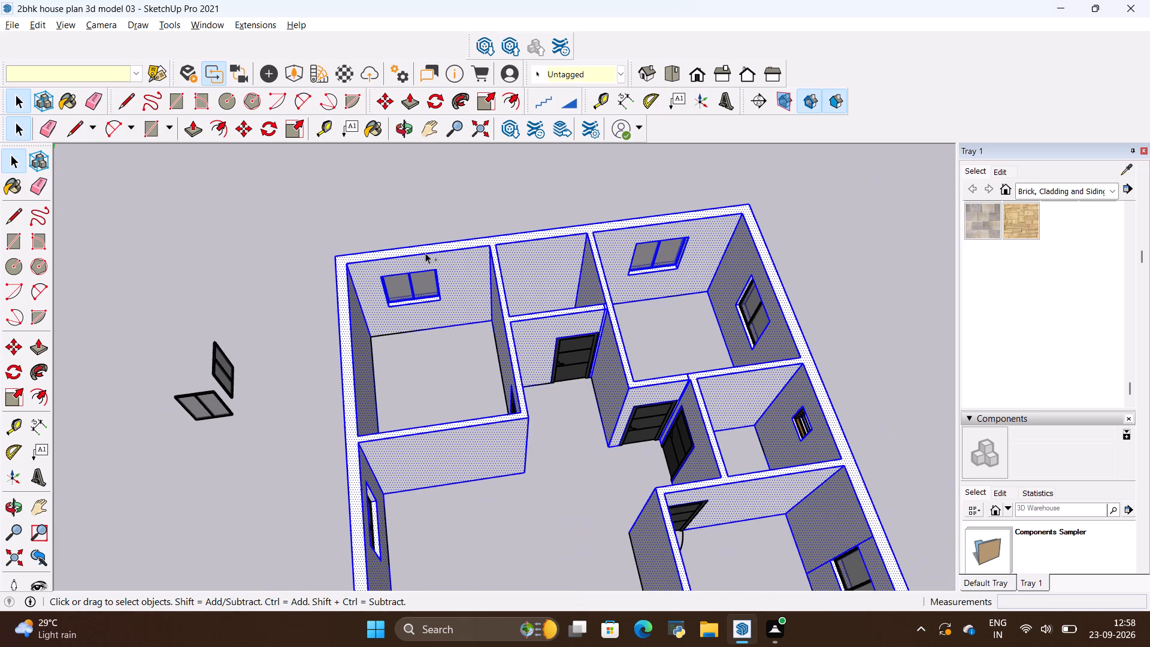
pyautogui.keyDown('ctrl'); pyautogui.click(579, 356); pyautogui.keyUp('ctrl')
pyautogui.keyDown('ctrl'); pyautogui.click(655, 421); pyautogui.keyUp('ctrl')
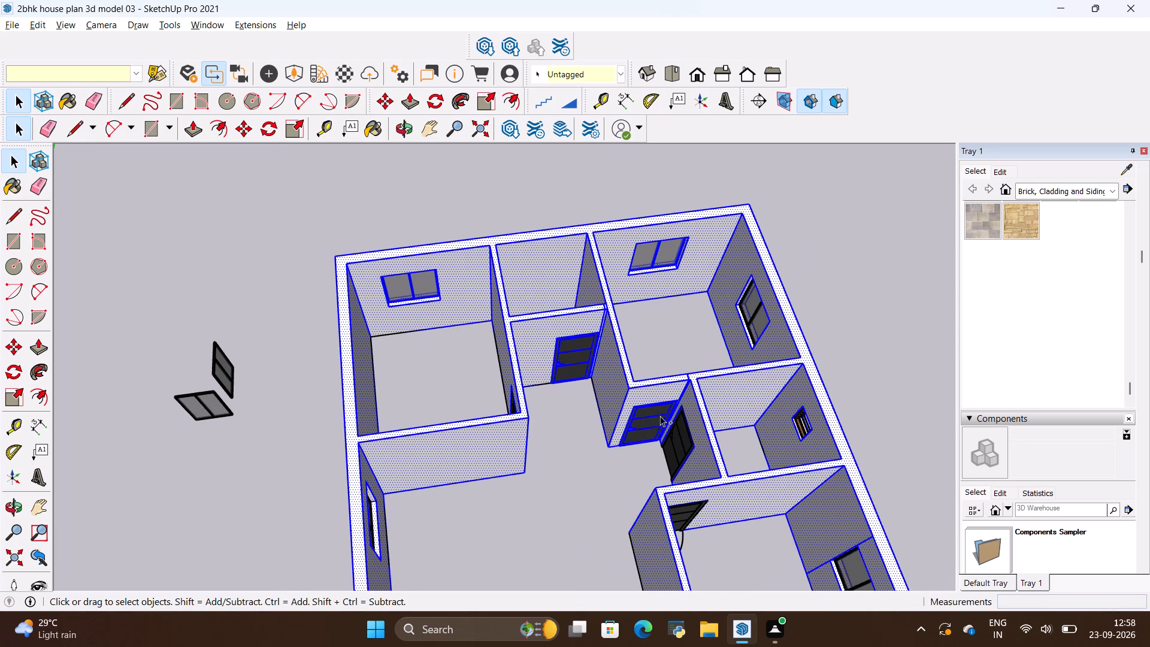
pyautogui.keyDown('ctrl'); pyautogui.scroll(4, 773, 321); pyautogui.keyUp('ctrl')
pyautogui.keyDown('ctrl'); pyautogui.click(749, 307); pyautogui.keyUp('ctrl')
pyautogui.keyDown('ctrl'); pyautogui.scroll(-5, 601, 305); pyautogui.keyUp('ctrl')
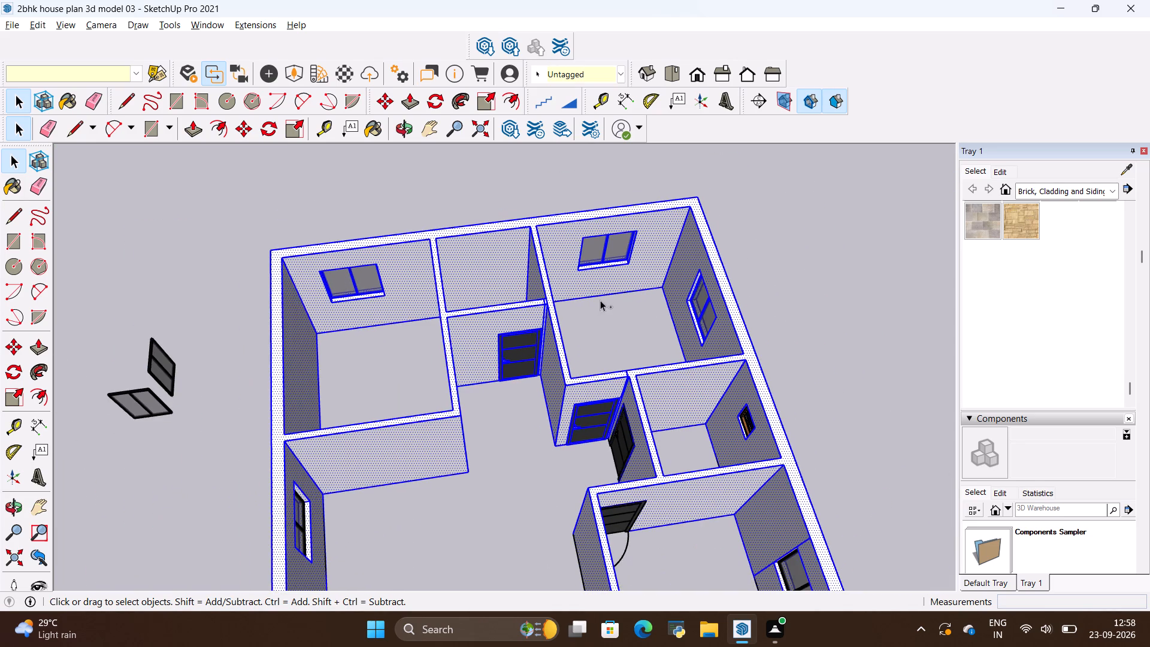
# Add the hall's two windows, the remaining inner room doors, the ventilator and the front bedroom's side window to the selection.
pyautogui.keyDown('ctrl'); pyautogui.moveTo(571, 459); pyautogui.dragTo(271, 463, button='middle'); pyautogui.keyUp('ctrl')
pyautogui.keyDown('ctrl'); pyautogui.scroll(-1, 570, 459); pyautogui.keyUp('ctrl')
pyautogui.keyDown('ctrl'); pyautogui.click(327, 450); pyautogui.keyUp('ctrl')
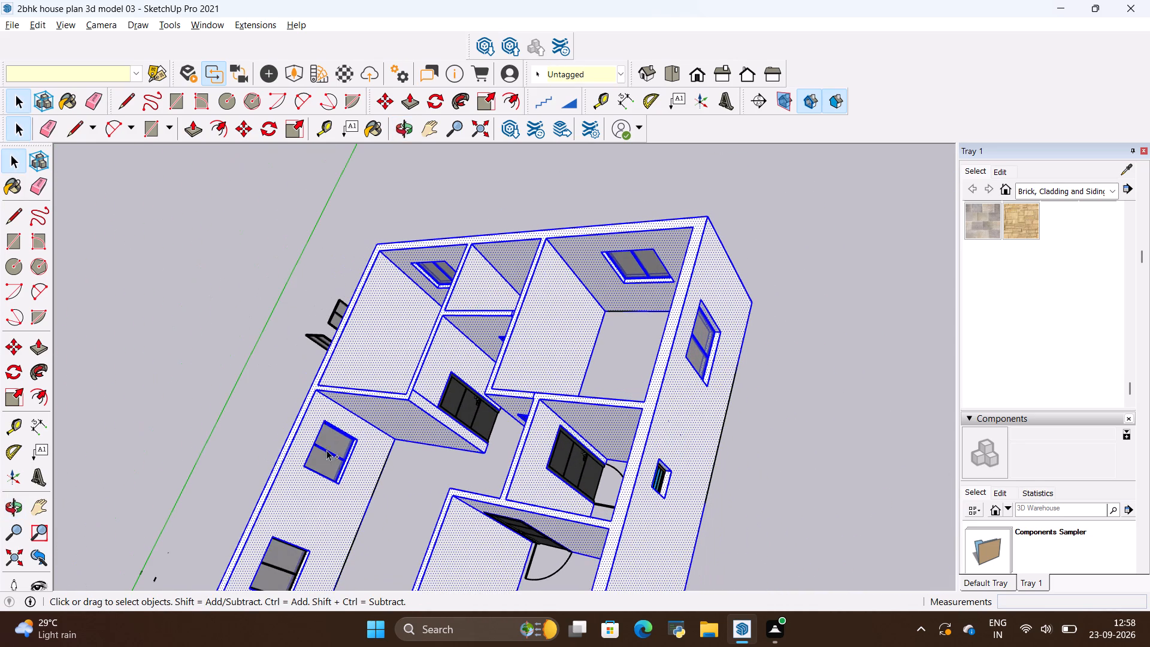
pyautogui.keyDown('ctrl'); pyautogui.click(288, 551); pyautogui.keyUp('ctrl')
pyautogui.keyDown('ctrl'); pyautogui.scroll(-4, 290, 421); pyautogui.keyUp('ctrl')
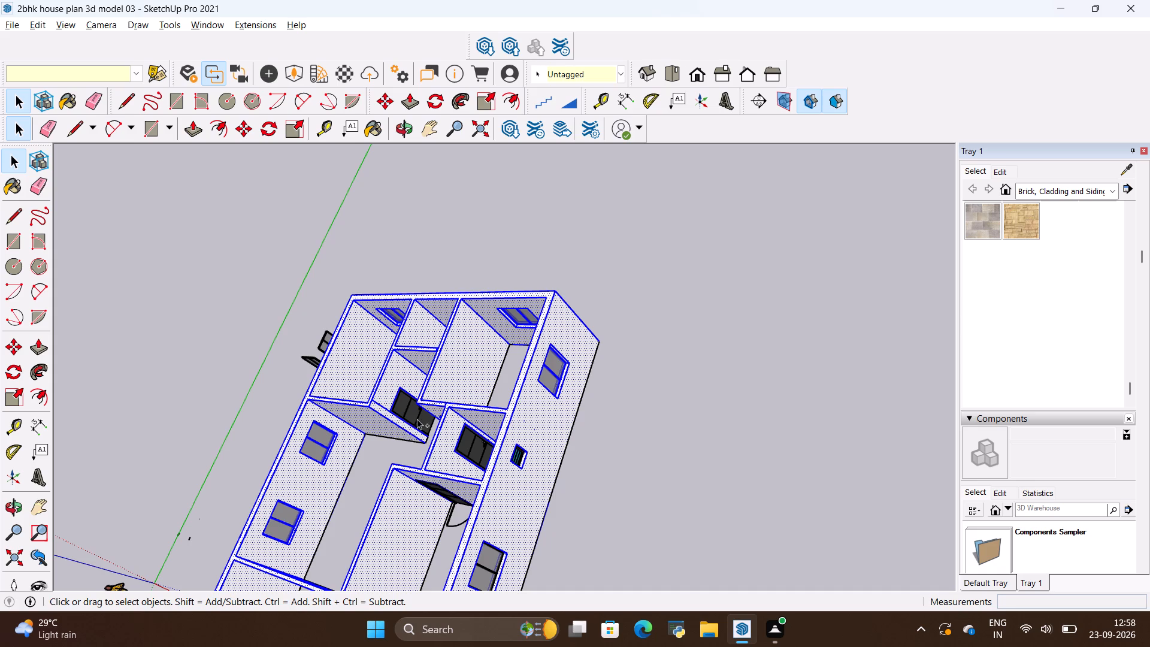
pyautogui.keyDown('ctrl'); pyautogui.click(417, 416); pyautogui.keyUp('ctrl')
pyautogui.keyDown('ctrl'); pyautogui.click(480, 450); pyautogui.keyUp('ctrl')
pyautogui.keyDown('ctrl'); pyautogui.scroll(8, 513, 451); pyautogui.keyUp('ctrl')
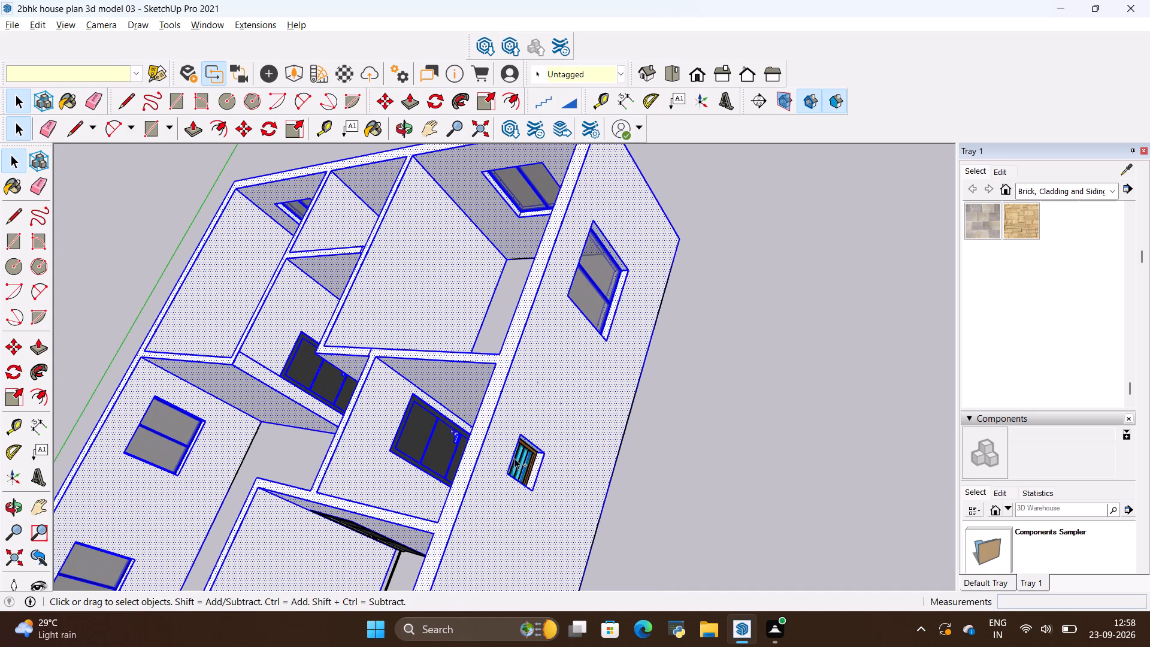
pyautogui.keyDown('ctrl'); pyautogui.click(519, 459); pyautogui.keyUp('ctrl')
pyautogui.keyDown('ctrl'); pyautogui.scroll(-11, 513, 416); pyautogui.keyUp('ctrl')
pyautogui.keyDown('ctrl'); pyautogui.scroll(5, 488, 535); pyautogui.keyUp('ctrl')
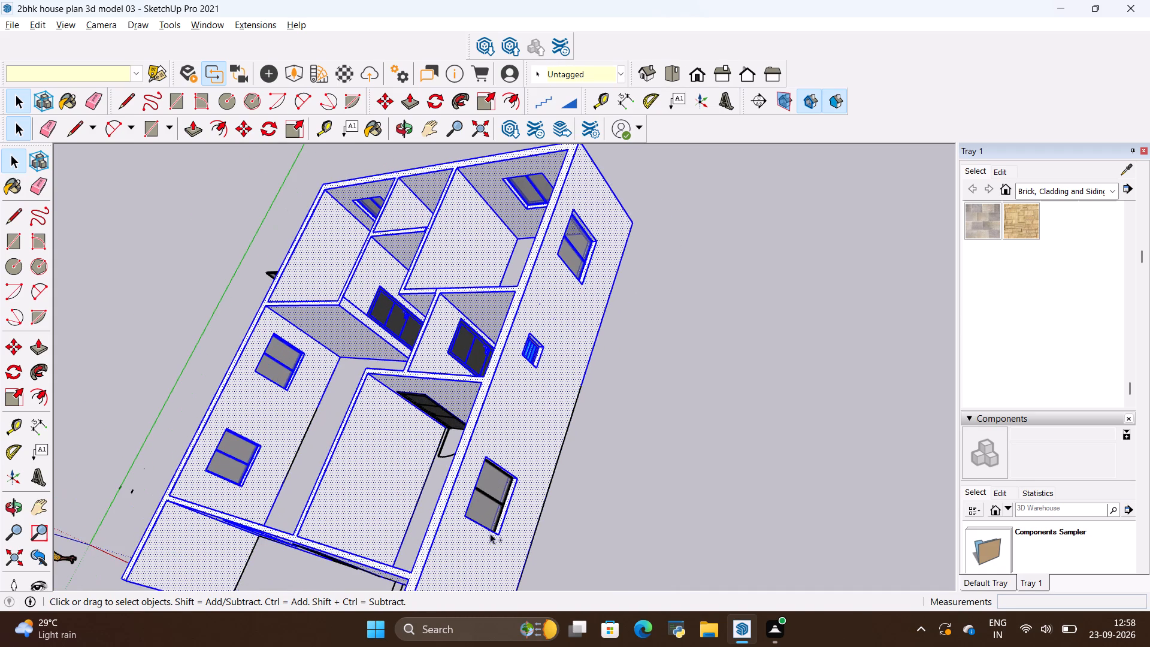
pyautogui.keyDown('ctrl'); pyautogui.click(503, 494); pyautogui.keyUp('ctrl')
pyautogui.keyDown('ctrl'); pyautogui.scroll(-6, 524, 453); pyautogui.keyUp('ctrl')
# Add the front entrance door and front window to the selection and make all selected walls, doors and windows one group.
pyautogui.keyDown('ctrl'); pyautogui.moveTo(438, 548); pyautogui.dragTo(549, 455, button='middle'); pyautogui.keyUp('ctrl')
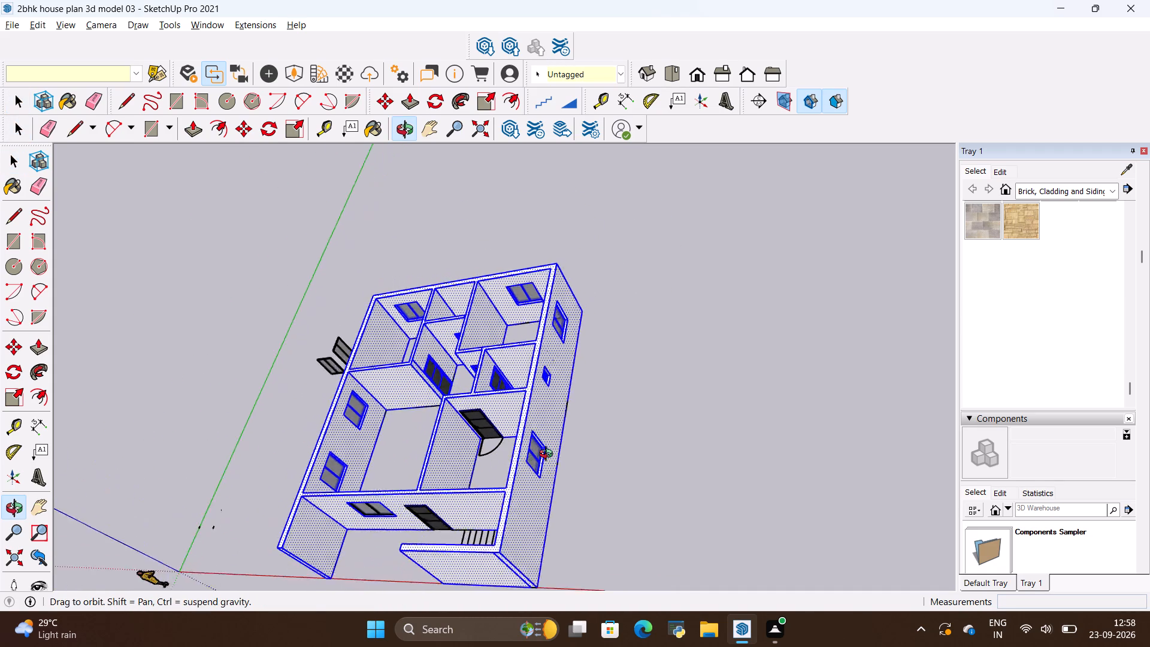
pyautogui.keyDown('ctrl'); pyautogui.moveTo(549, 455); pyautogui.dragTo(728, 383, button='middle'); pyautogui.keyUp('ctrl')
pyautogui.keyDown('ctrl'); pyautogui.scroll(10, 513, 528); pyautogui.keyUp('ctrl')
pyautogui.keyDown('ctrl'); pyautogui.click(468, 497); pyautogui.keyUp('ctrl')
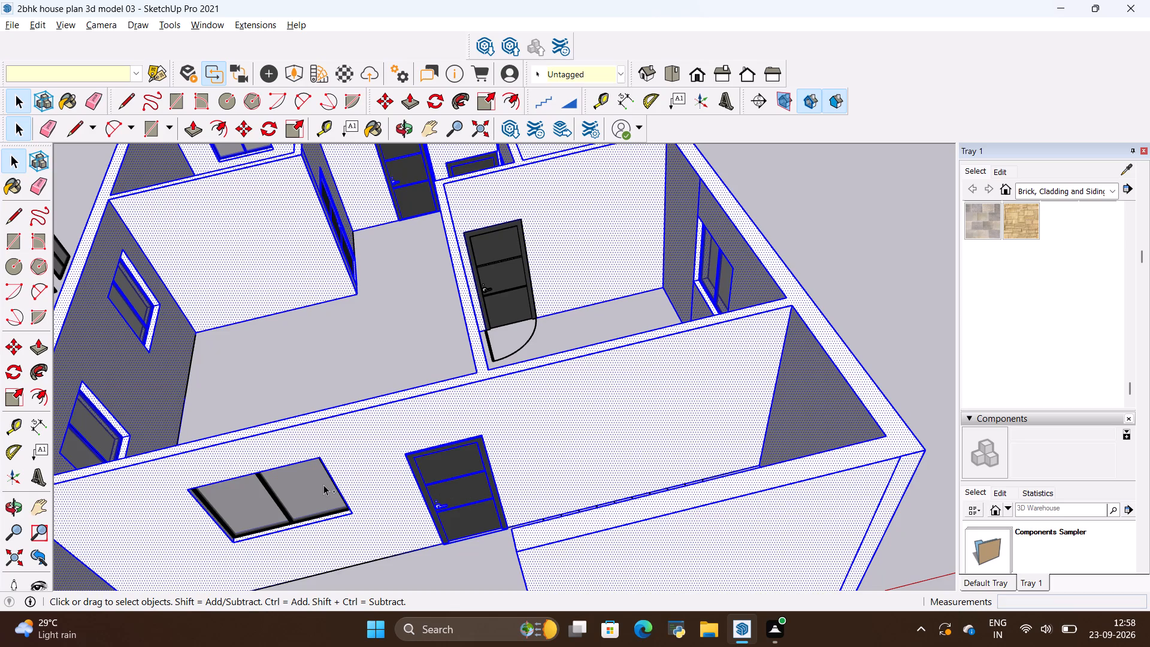
pyautogui.keyDown('ctrl'); pyautogui.click(321, 485); pyautogui.keyUp('ctrl')
pyautogui.keyDown('ctrl'); pyautogui.scroll(-12, 506, 453); pyautogui.keyUp('ctrl')
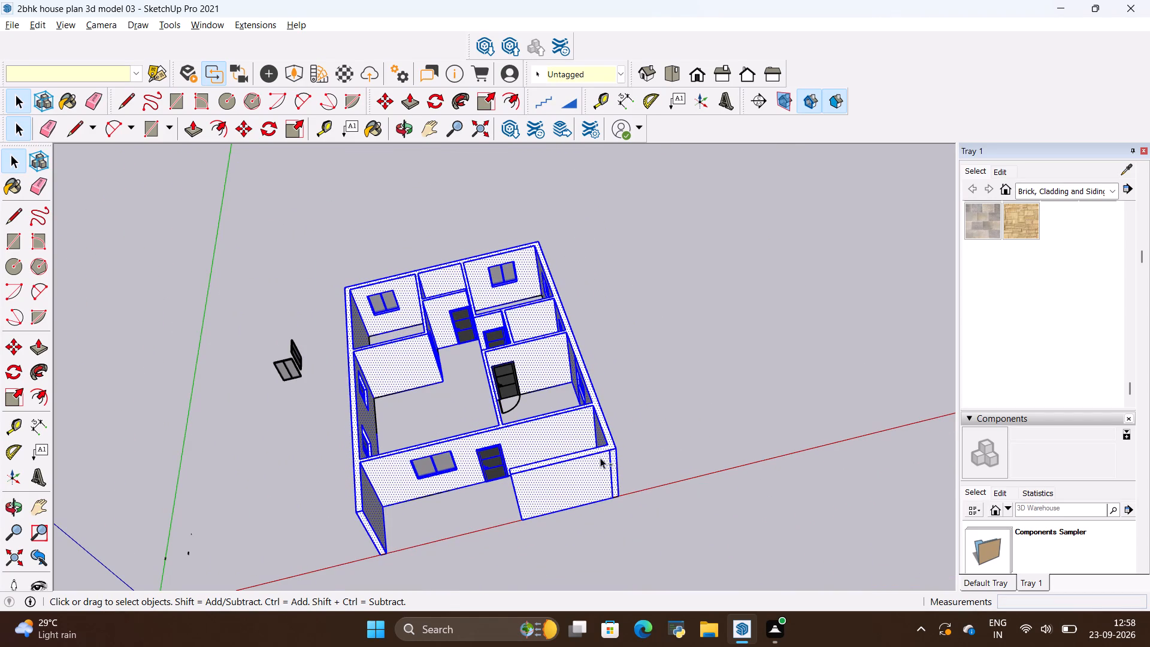
pyautogui.keyDown('ctrl'); pyautogui.scroll(6, 531, 290); pyautogui.keyUp('ctrl')
pyautogui.keyDown('ctrl'); pyautogui.moveTo(496, 427); pyautogui.dragTo(673, 425, button='middle'); pyautogui.keyUp('ctrl')
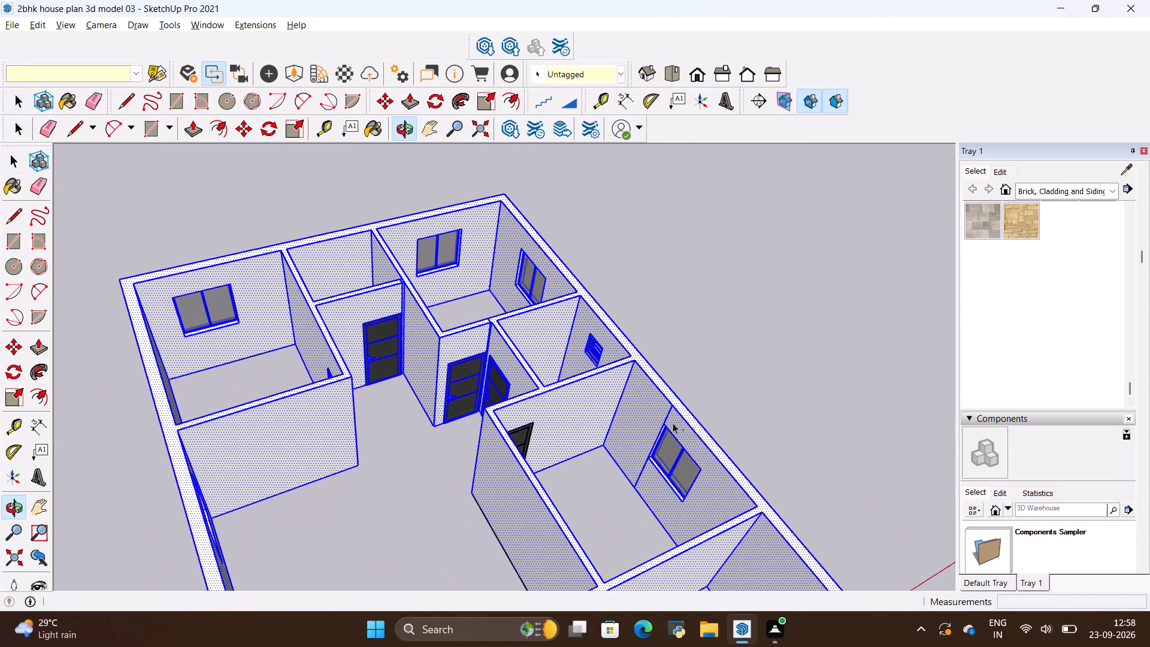
pyautogui.keyDown('ctrl'); pyautogui.moveTo(382, 390); pyautogui.dragTo(216, 459, button='middle'); pyautogui.keyUp('ctrl')
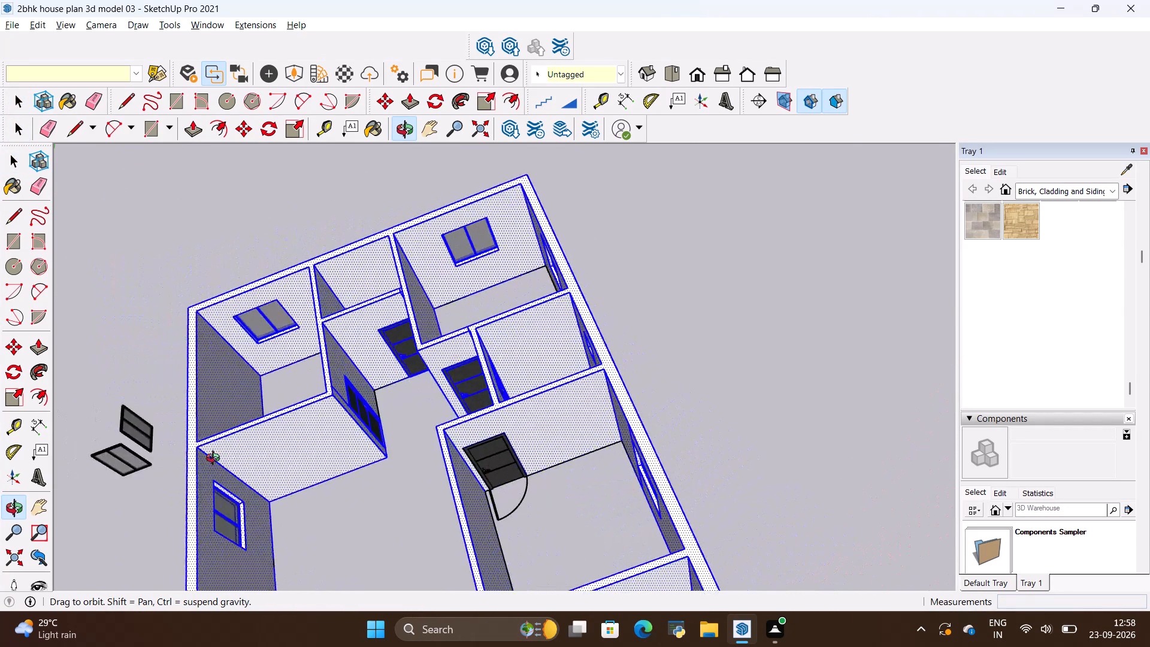
pyautogui.keyDown('ctrl'); pyautogui.moveTo(216, 459); pyautogui.dragTo(217, 458, button='middle'); pyautogui.keyUp('ctrl')
pyautogui.keyDown('ctrl'); pyautogui.scroll(-5, 368, 377); pyautogui.keyUp('ctrl')
pyautogui.rightClick(448, 409)
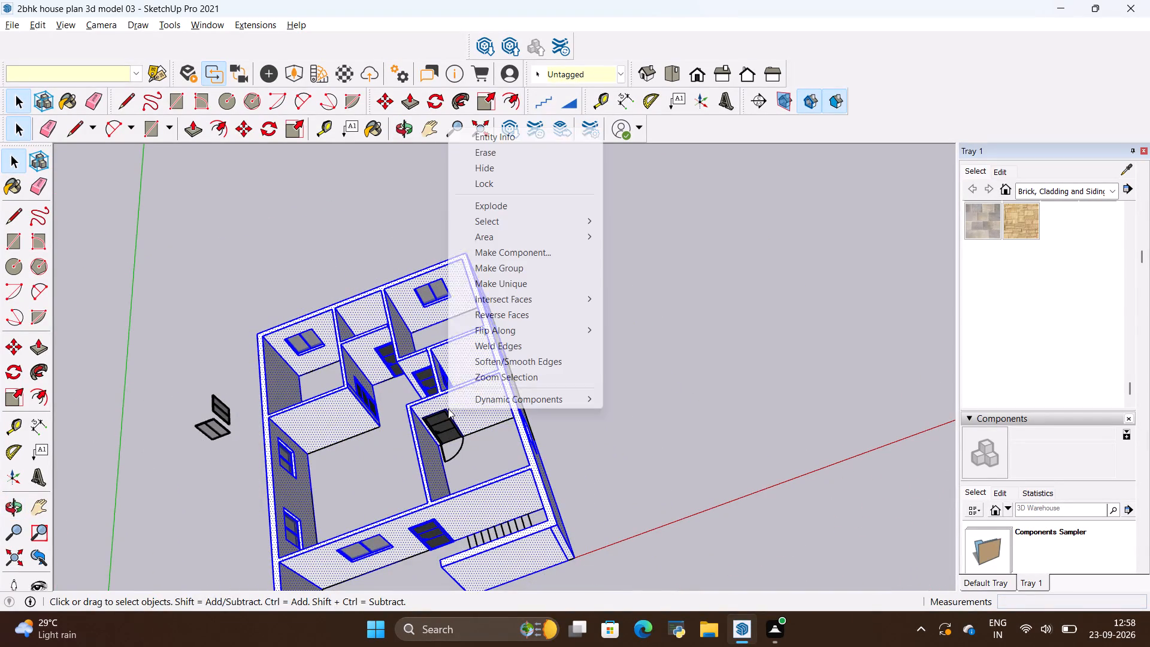
pyautogui.click(512, 273)
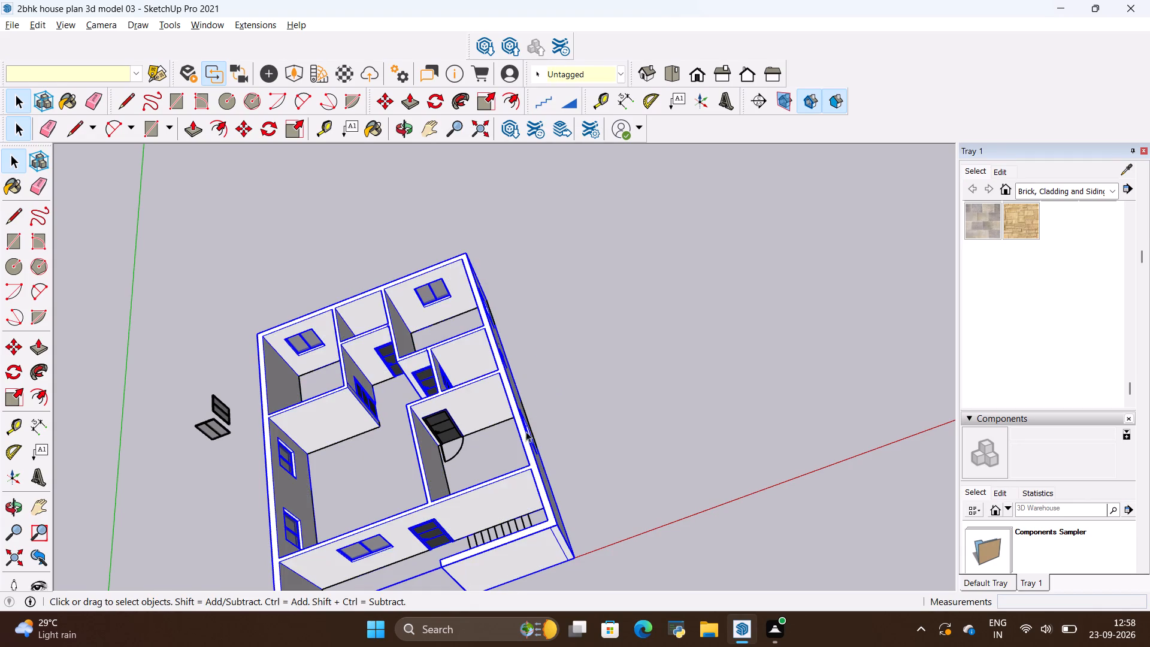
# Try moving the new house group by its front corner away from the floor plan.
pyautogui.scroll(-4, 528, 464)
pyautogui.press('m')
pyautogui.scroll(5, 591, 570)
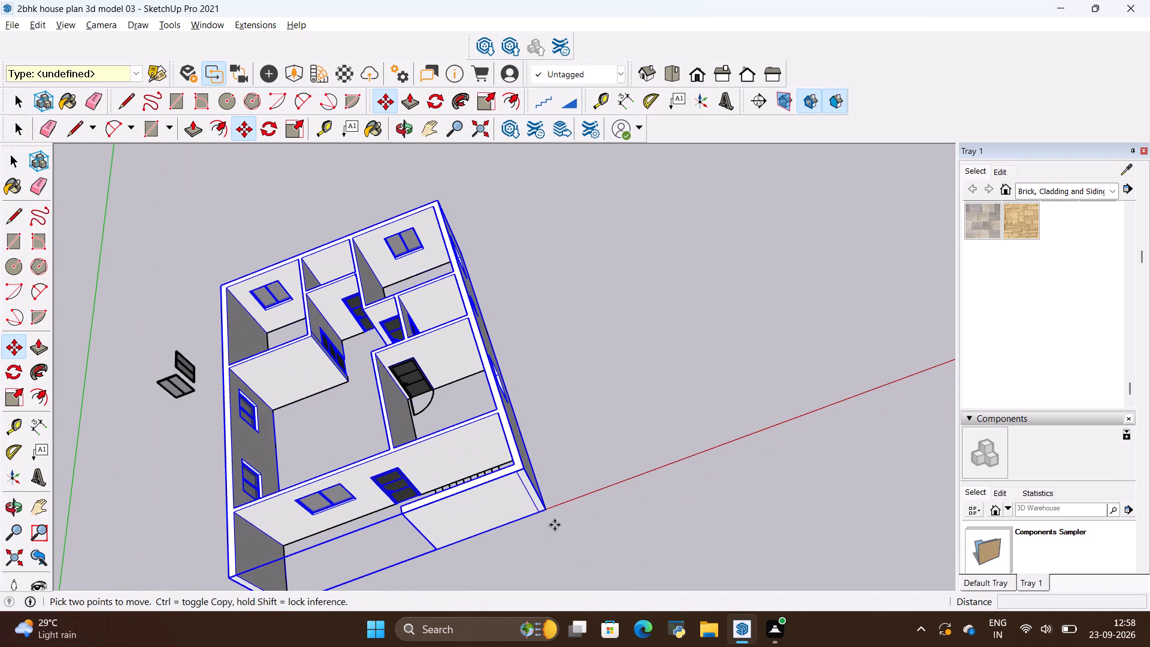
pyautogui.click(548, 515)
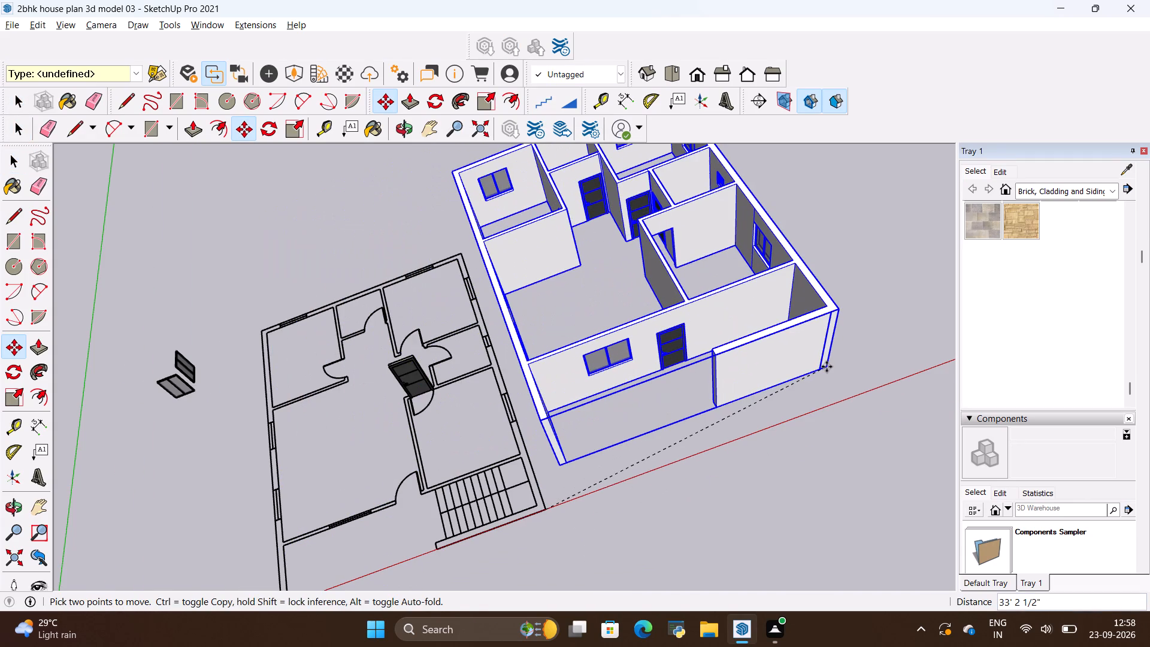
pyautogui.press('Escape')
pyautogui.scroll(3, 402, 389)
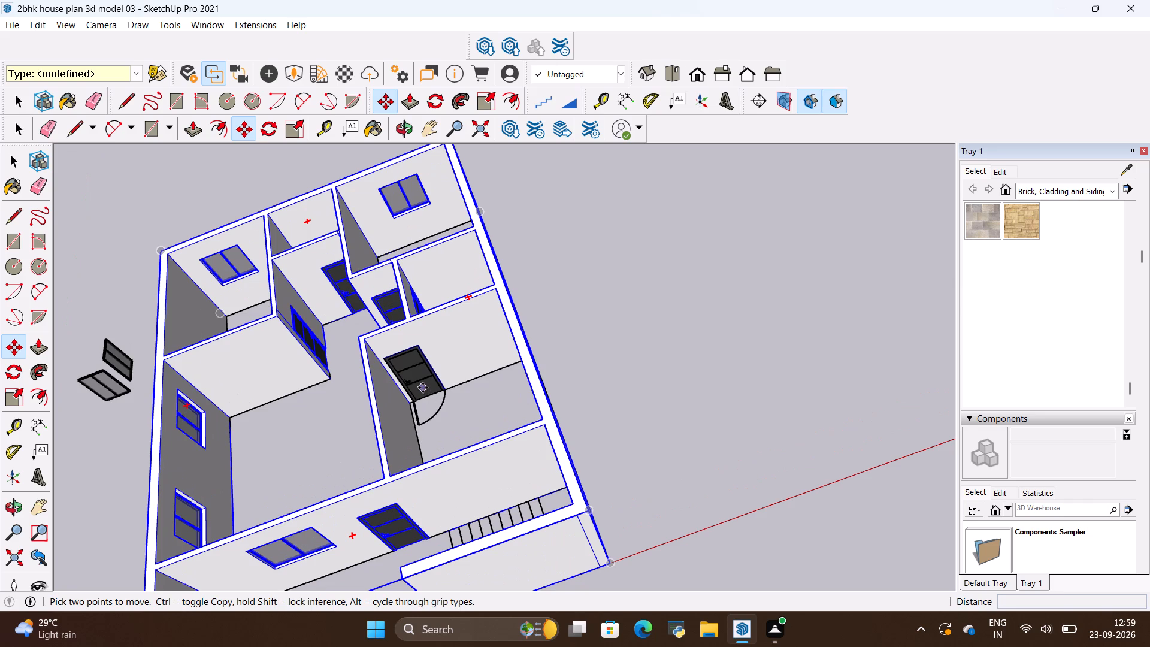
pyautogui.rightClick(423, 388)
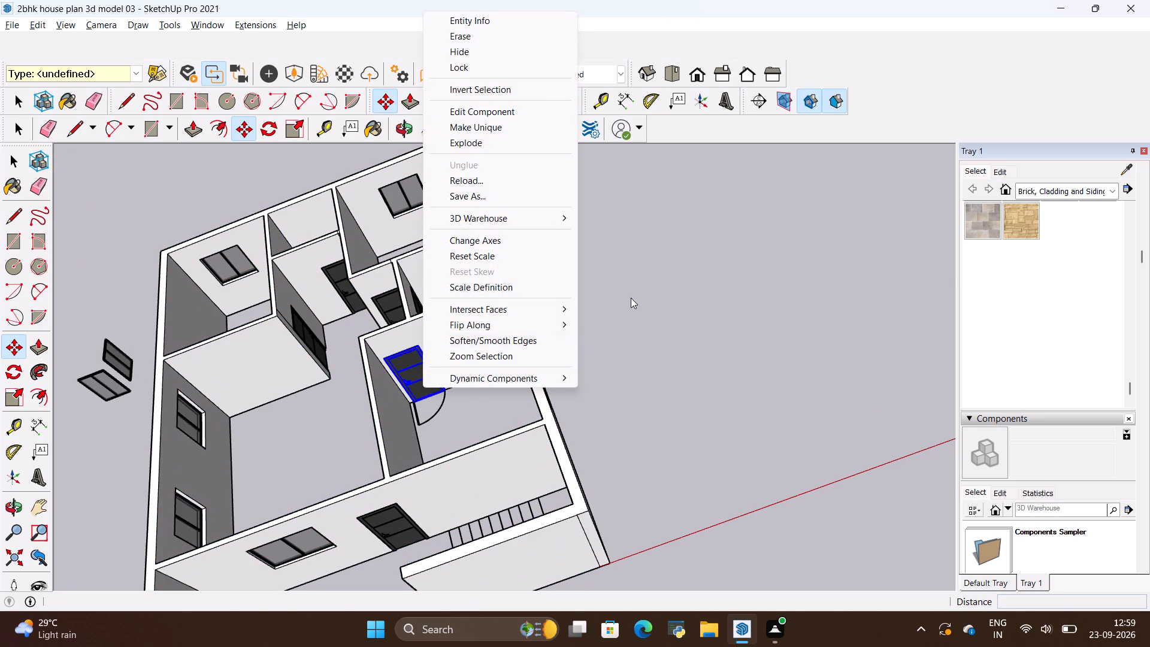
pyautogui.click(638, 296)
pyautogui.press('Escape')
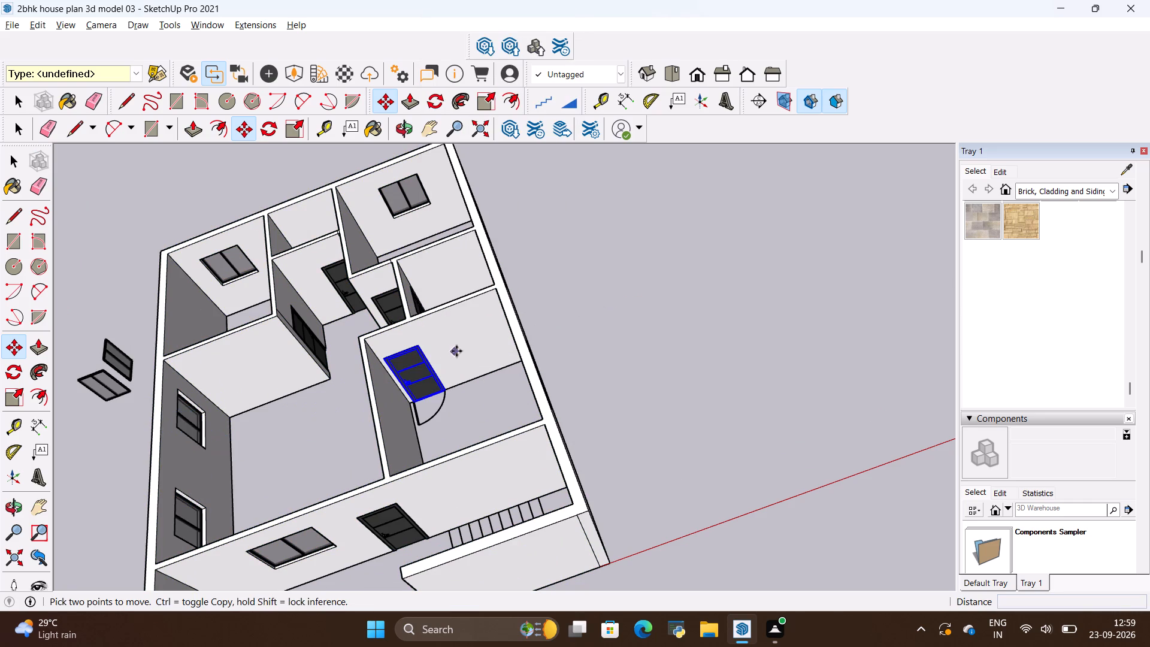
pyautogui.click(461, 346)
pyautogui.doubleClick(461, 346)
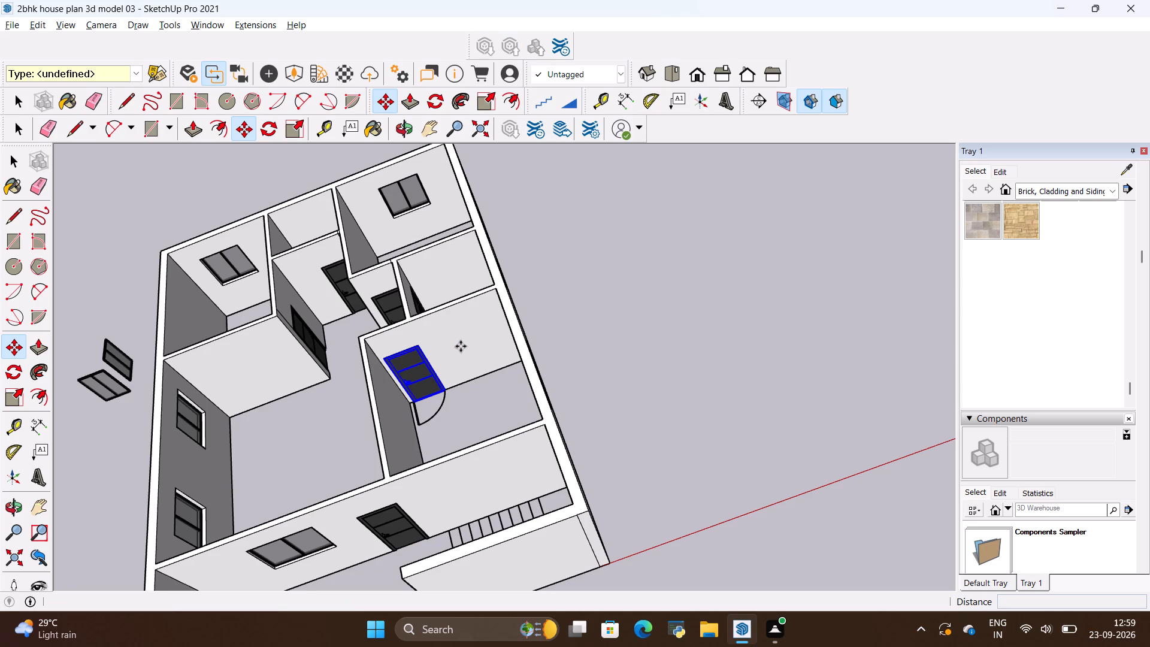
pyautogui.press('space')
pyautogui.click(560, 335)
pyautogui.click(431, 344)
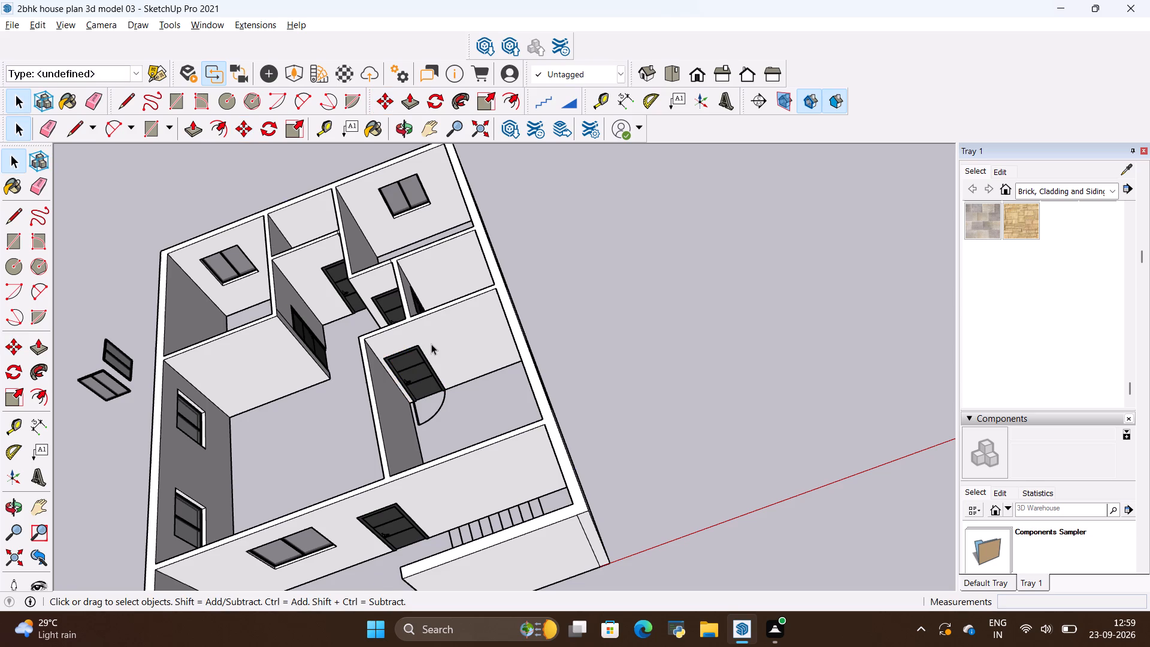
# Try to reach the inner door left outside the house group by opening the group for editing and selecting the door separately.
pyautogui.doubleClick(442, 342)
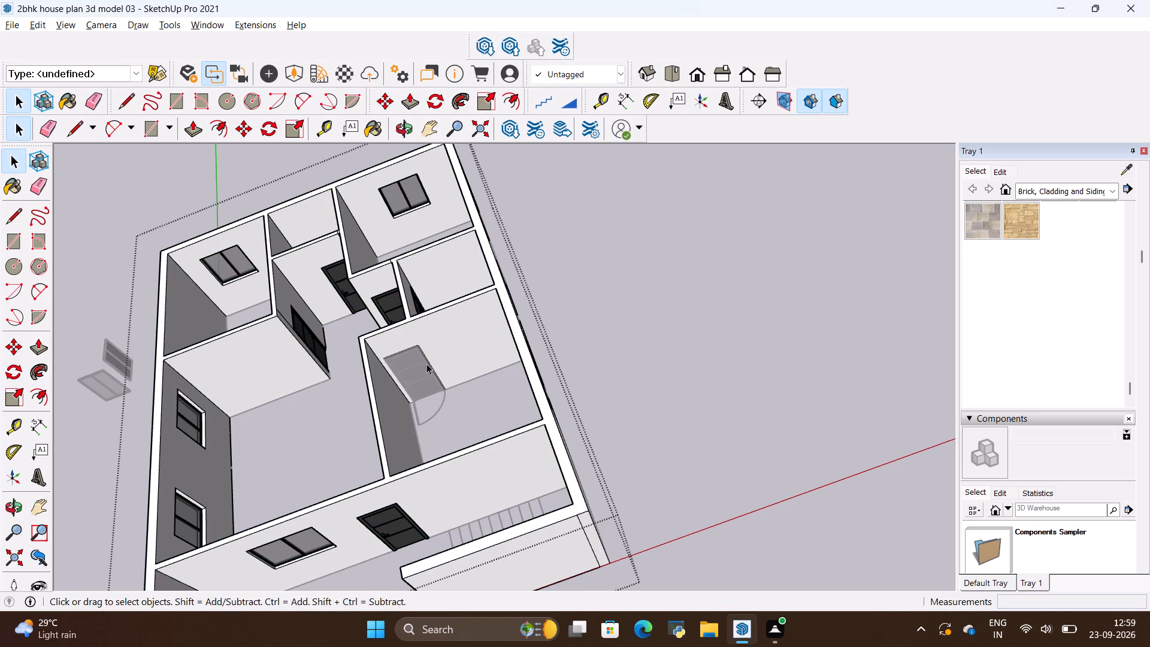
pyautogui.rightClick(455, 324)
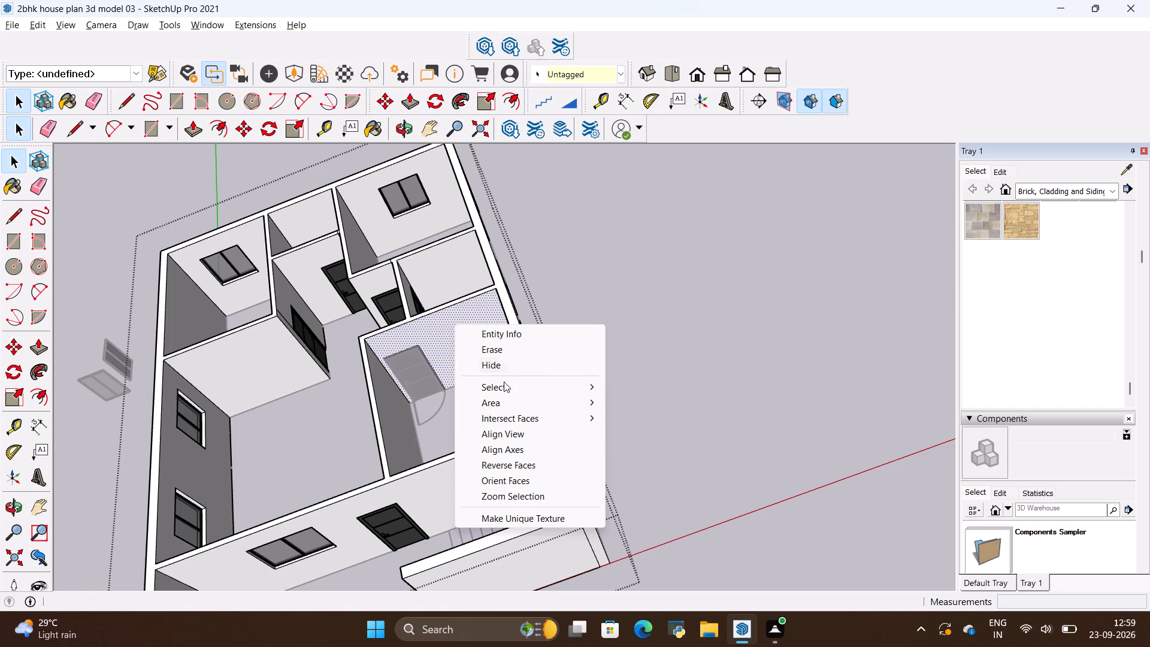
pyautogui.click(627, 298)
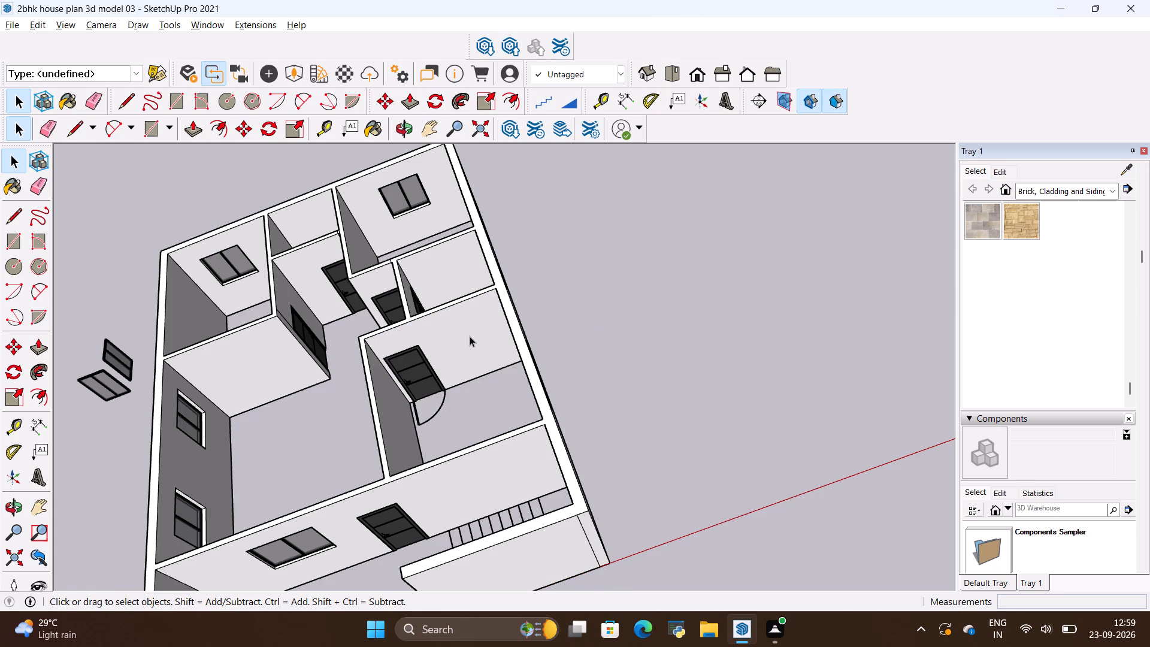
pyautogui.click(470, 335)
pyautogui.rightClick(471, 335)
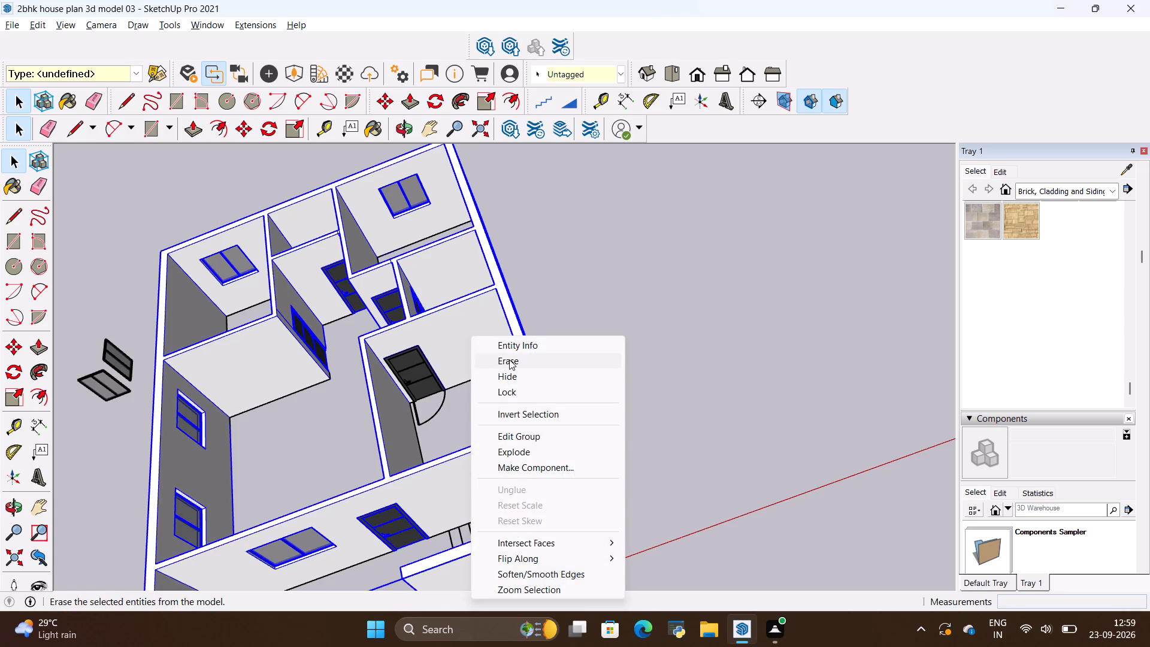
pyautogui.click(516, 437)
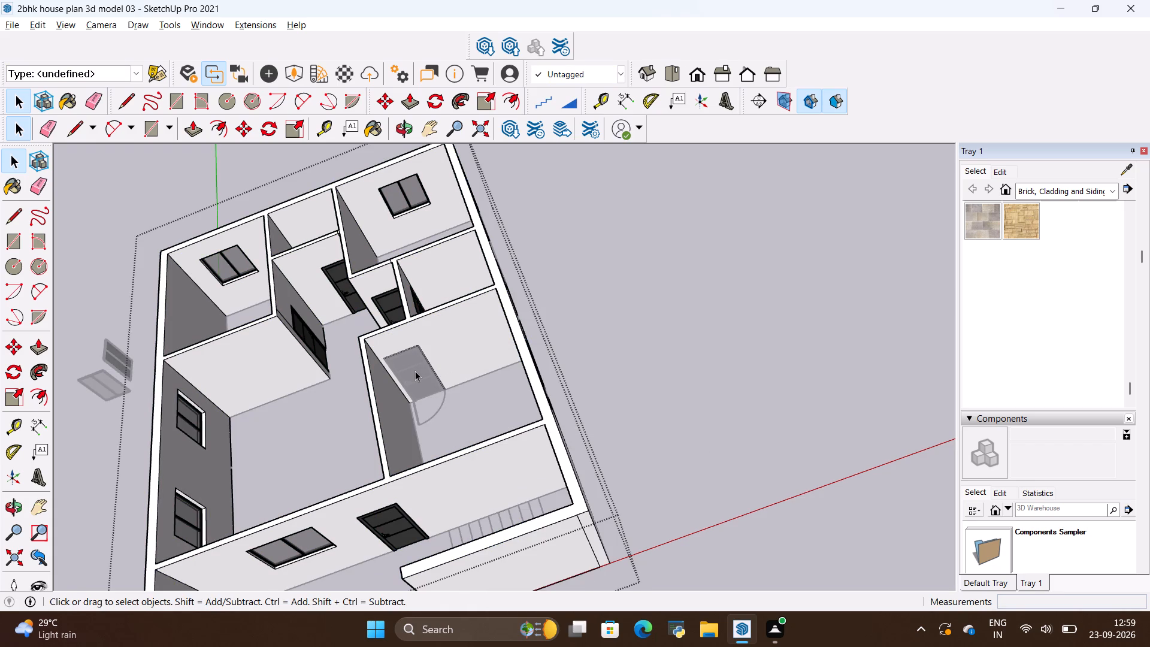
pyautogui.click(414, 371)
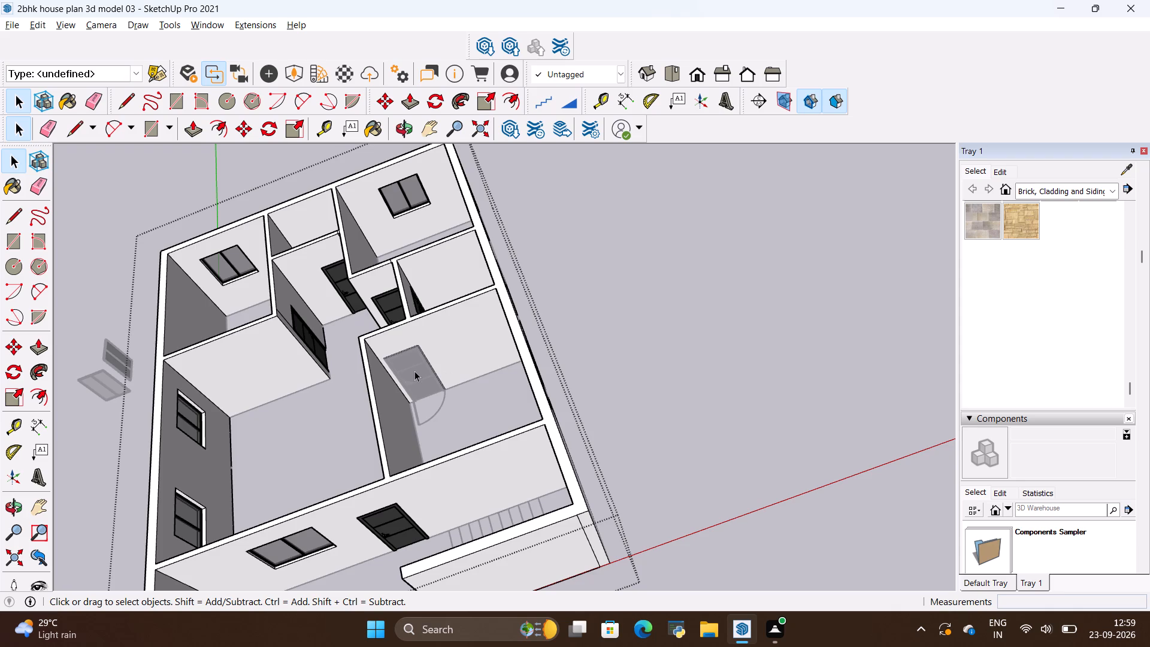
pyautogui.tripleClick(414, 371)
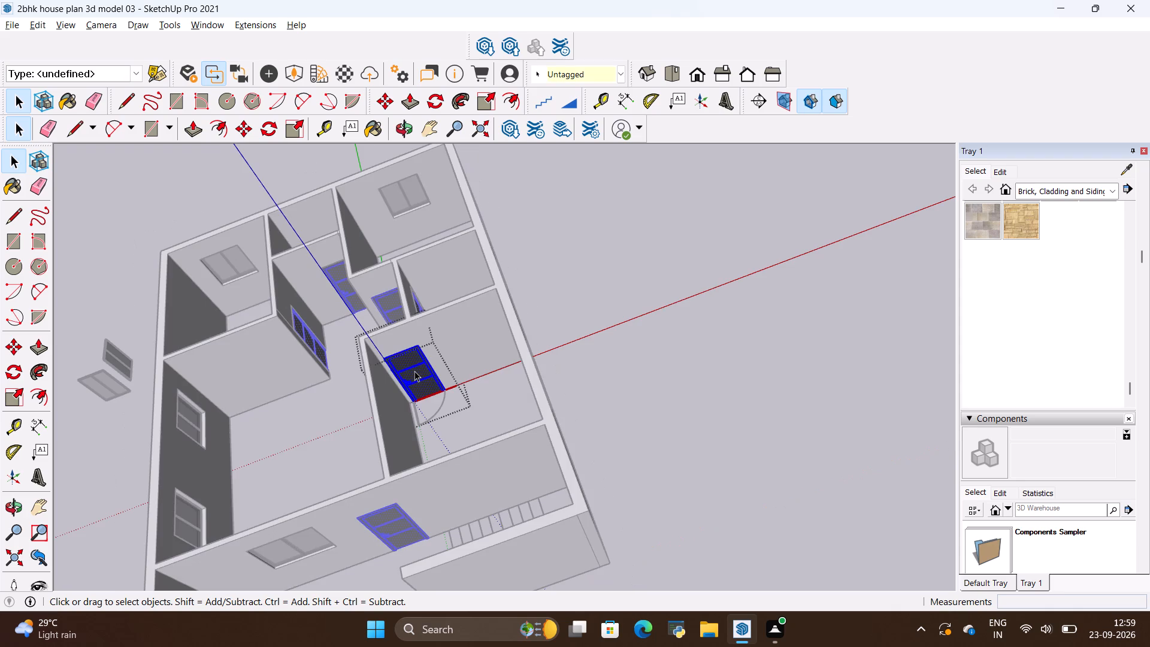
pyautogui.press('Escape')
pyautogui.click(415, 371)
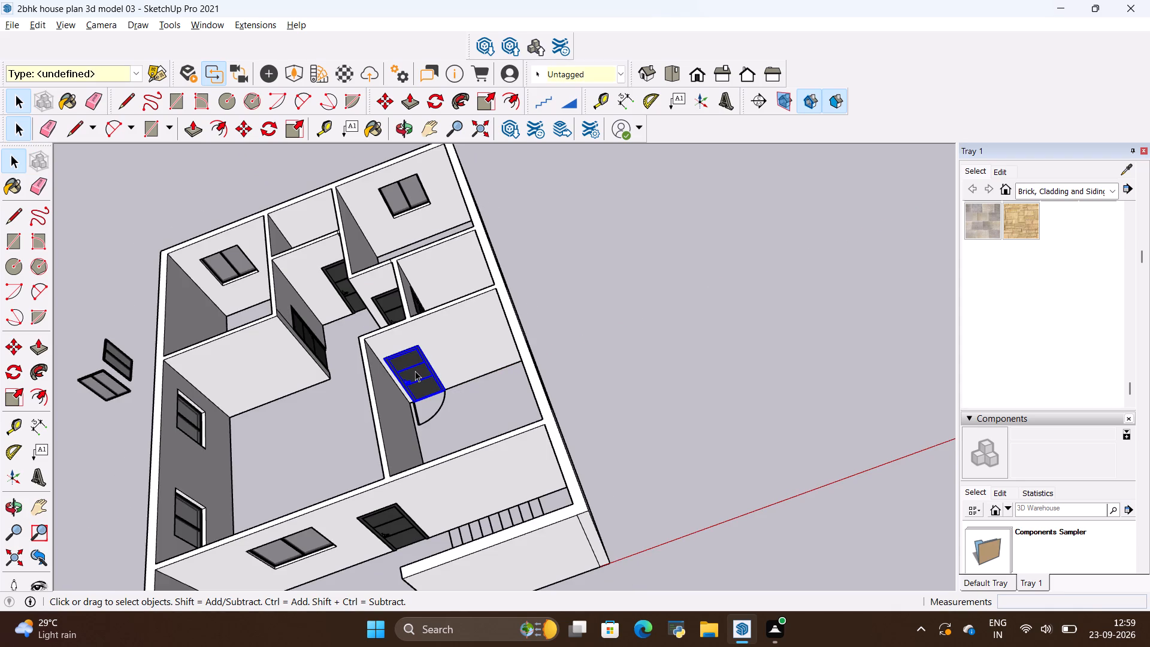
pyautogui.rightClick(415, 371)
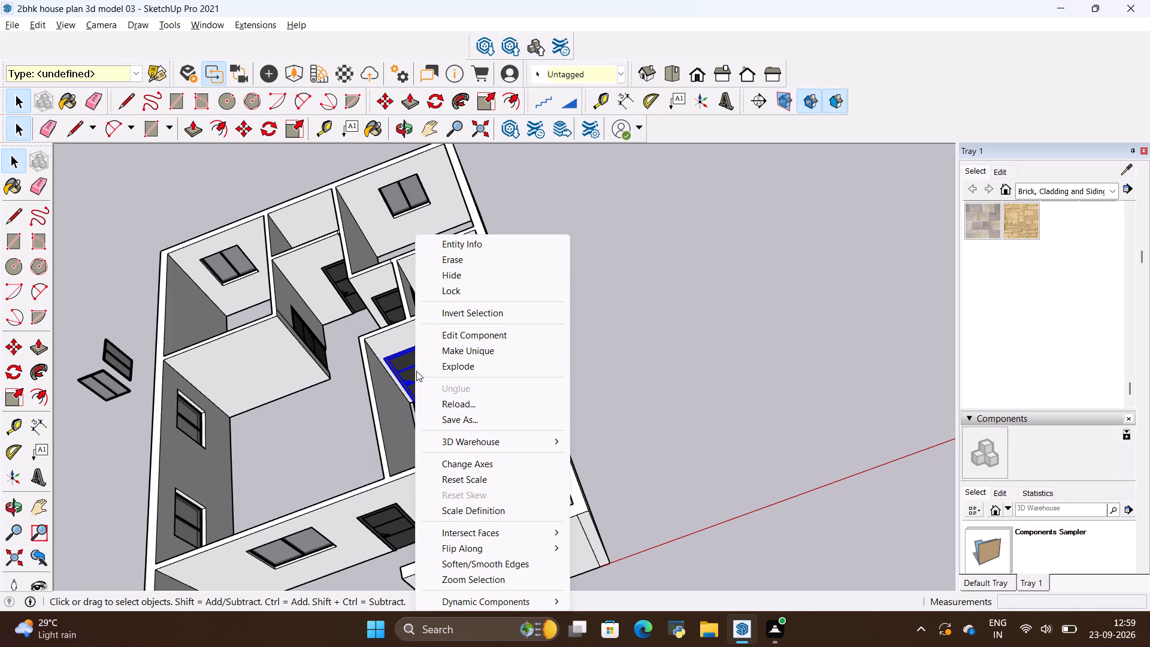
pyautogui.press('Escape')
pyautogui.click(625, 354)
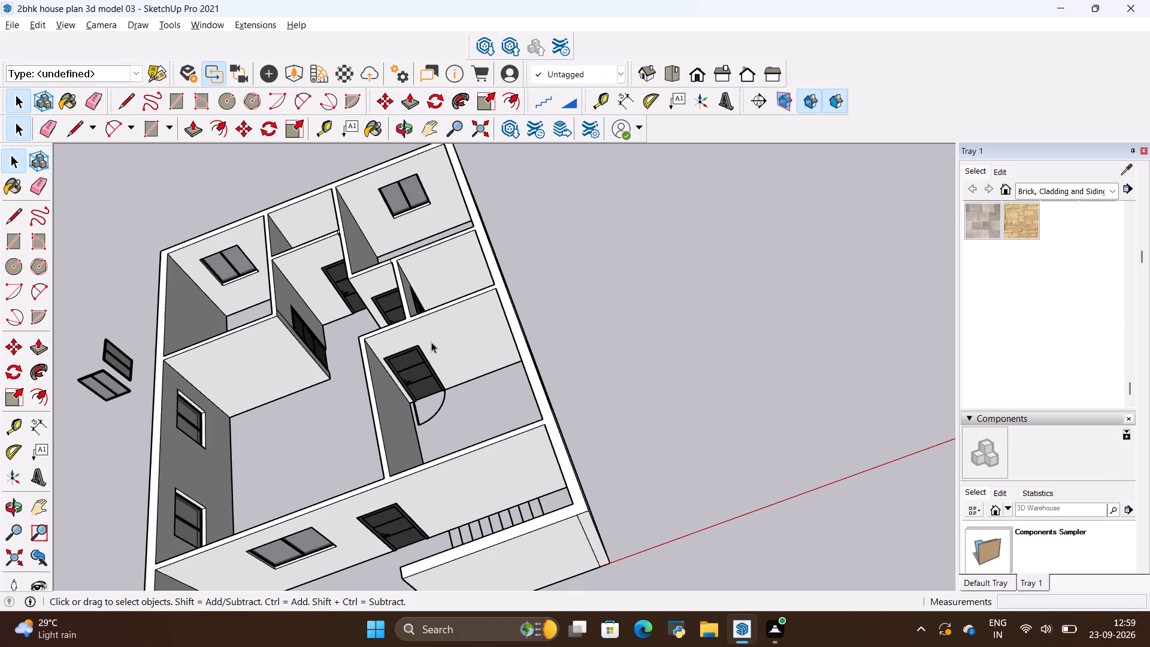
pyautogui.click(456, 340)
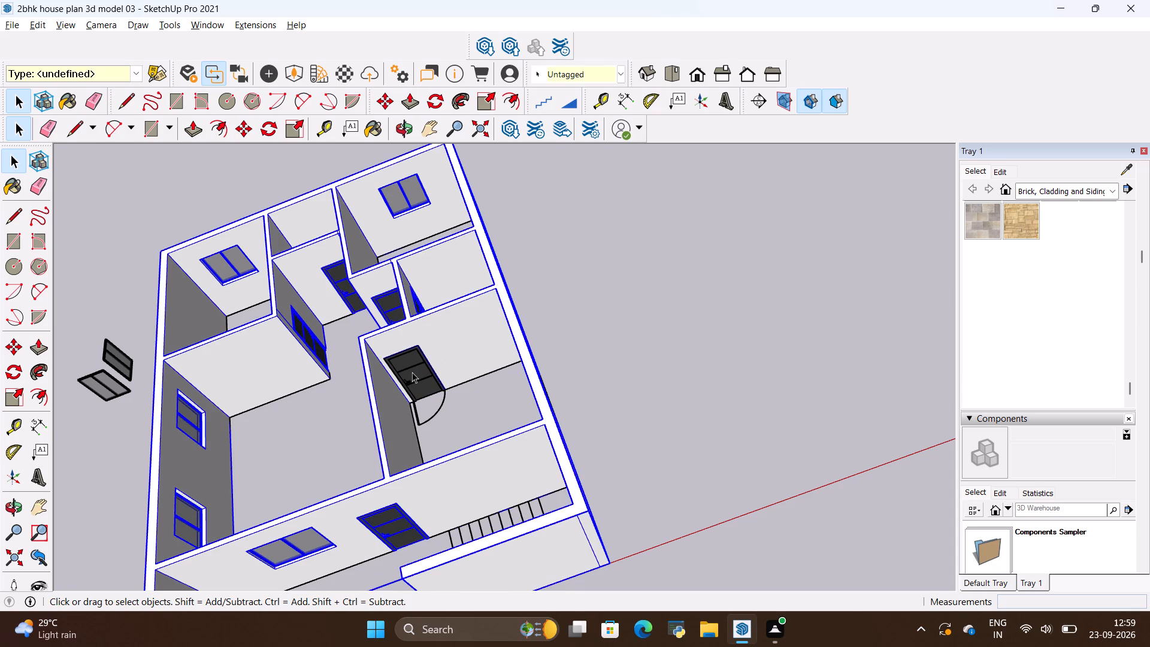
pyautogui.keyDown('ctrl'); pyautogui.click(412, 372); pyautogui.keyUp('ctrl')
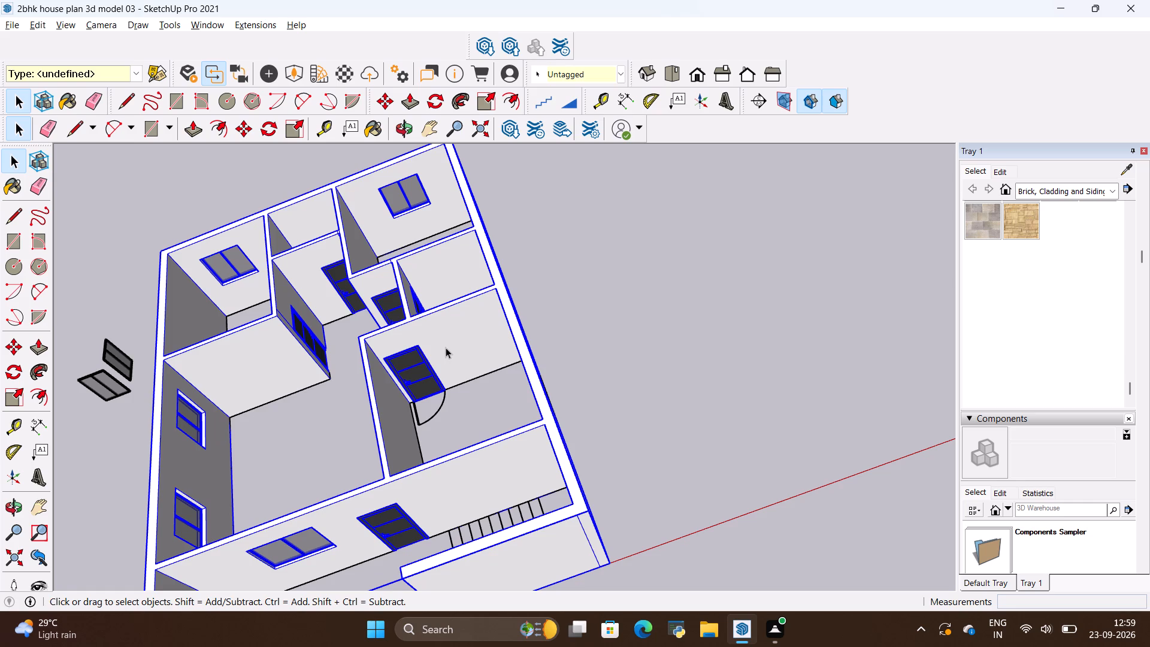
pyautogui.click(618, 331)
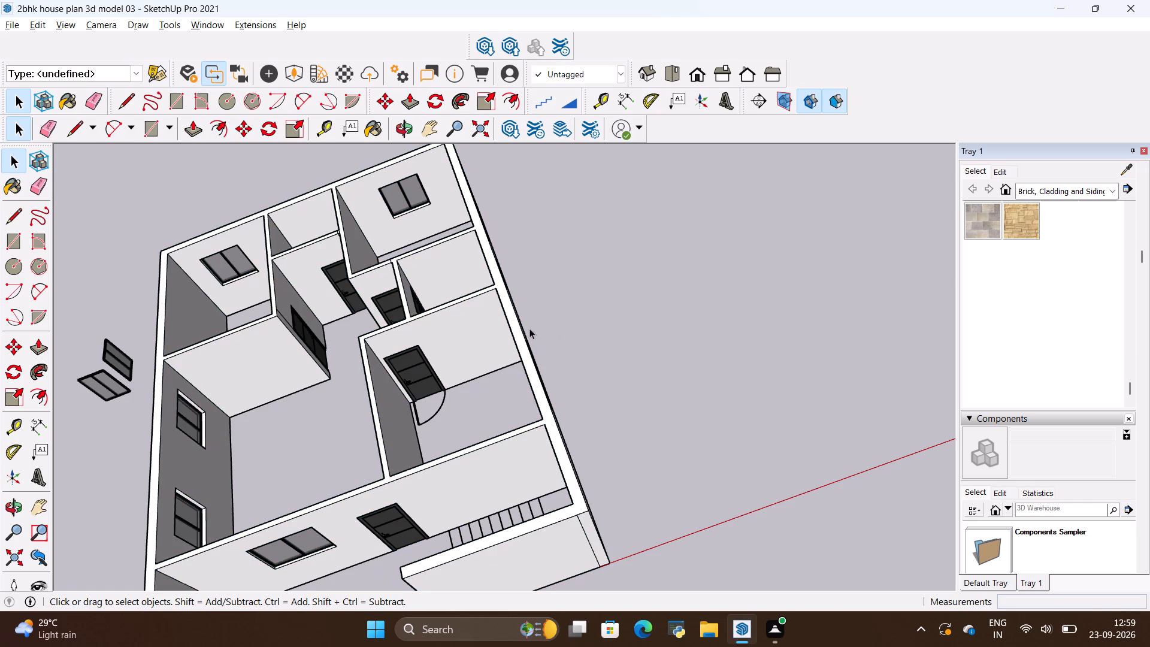
# Explode the house group back into separate walls, doors and windows.
pyautogui.click(446, 334)
pyautogui.rightClick(446, 334)
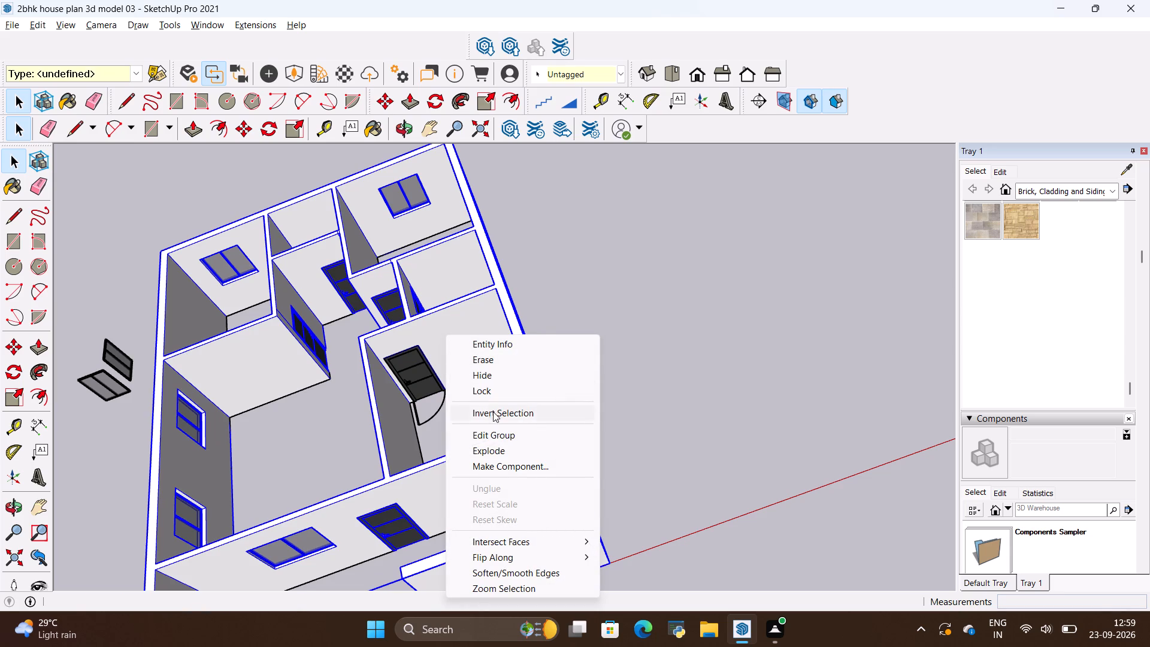
pyautogui.click(490, 446)
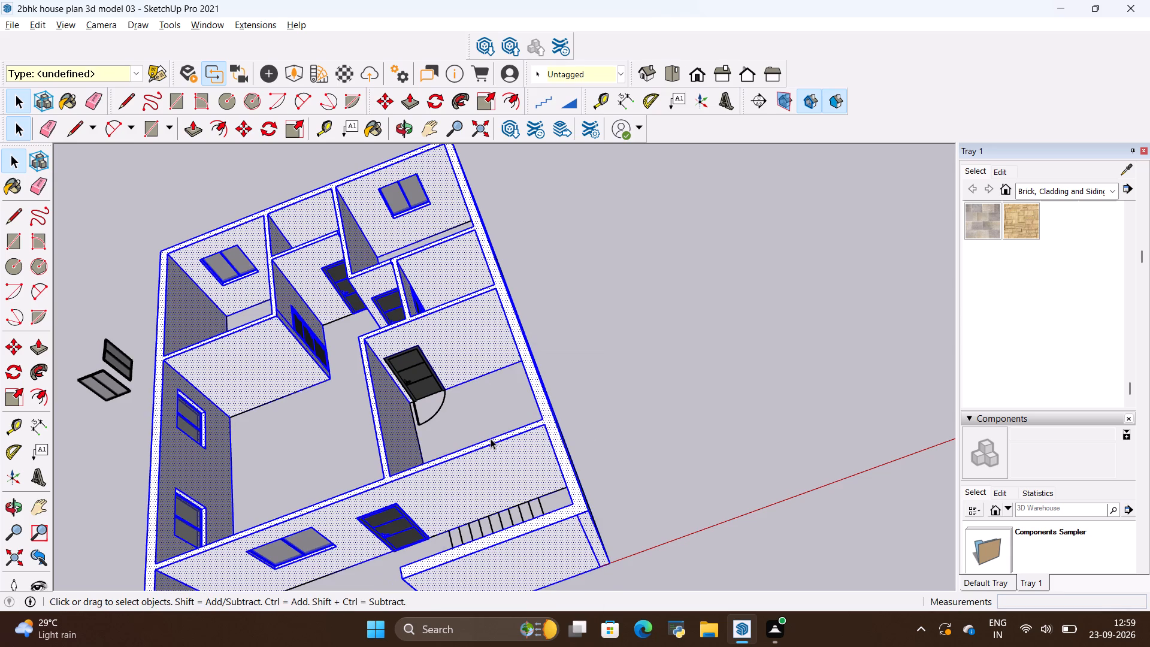
pyautogui.click(561, 339)
# Select all connected wall geometry and add the rear rooms' two windows and four inner doors, including the front bedroom's door.
pyautogui.tripleClick(458, 329)
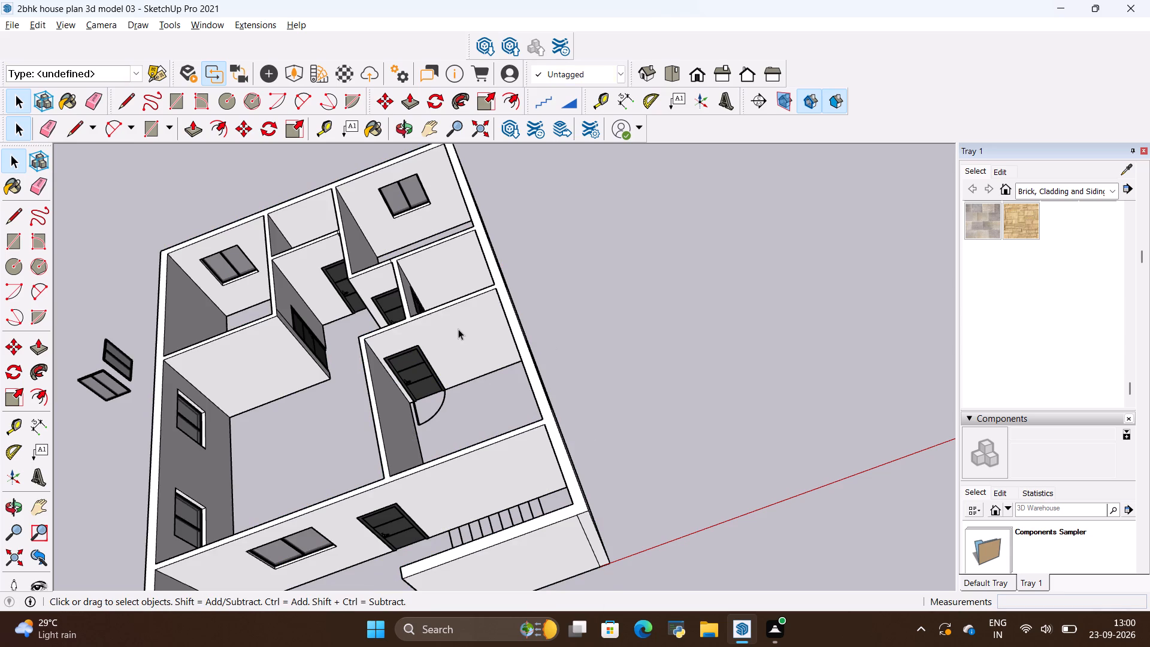
pyautogui.click(458, 329)
pyautogui.scroll(1, 301, 238)
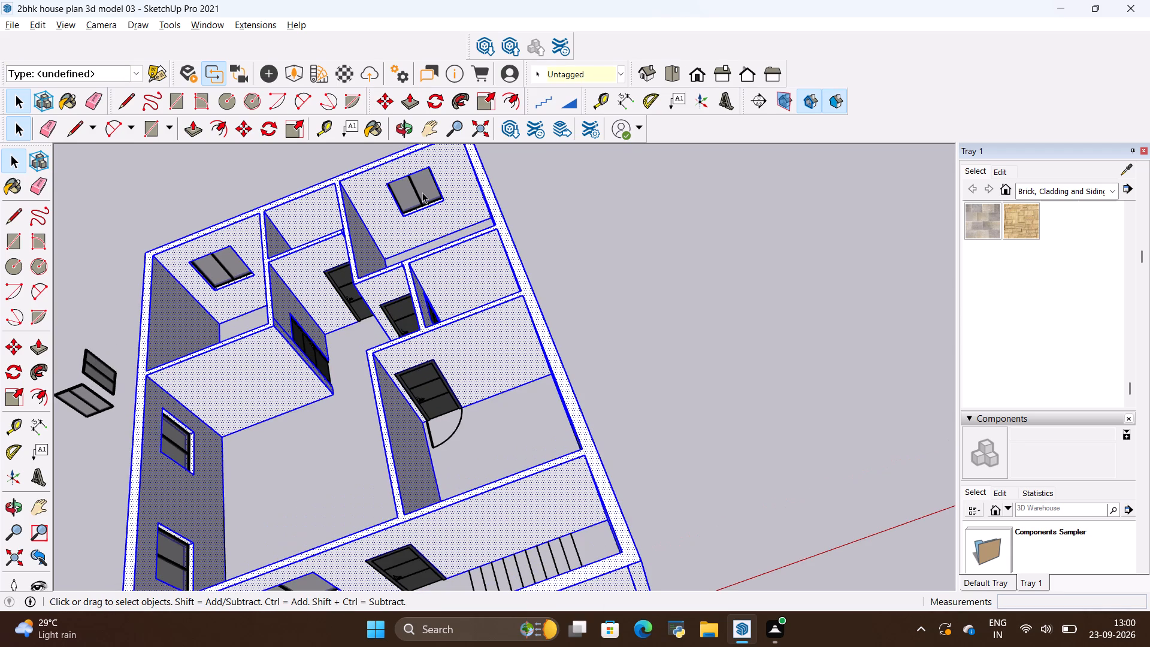
pyautogui.keyDown('ctrl'); pyautogui.click(422, 192); pyautogui.keyUp('ctrl')
pyautogui.keyDown('ctrl'); pyautogui.click(232, 254); pyautogui.keyUp('ctrl')
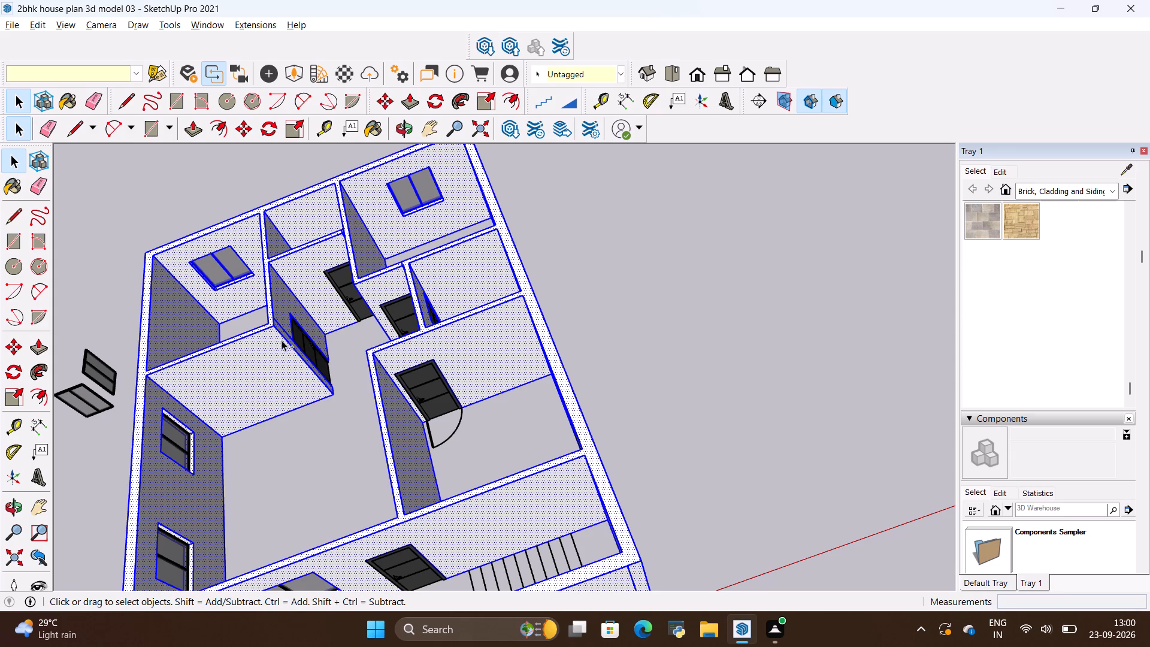
pyautogui.keyDown('ctrl'); pyautogui.click(302, 334); pyautogui.keyUp('ctrl')
pyautogui.keyDown('ctrl'); pyautogui.click(345, 286); pyautogui.keyUp('ctrl')
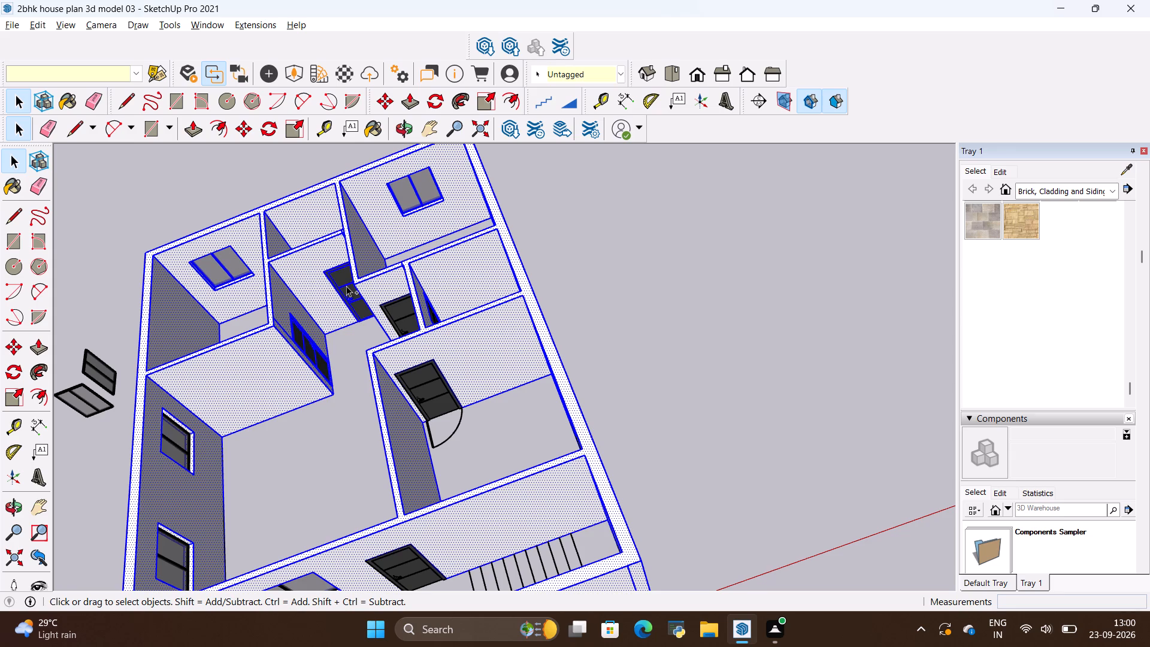
pyautogui.keyDown('ctrl'); pyautogui.click(407, 314); pyautogui.keyUp('ctrl')
pyautogui.keyDown('ctrl'); pyautogui.click(413, 389); pyautogui.keyUp('ctrl')
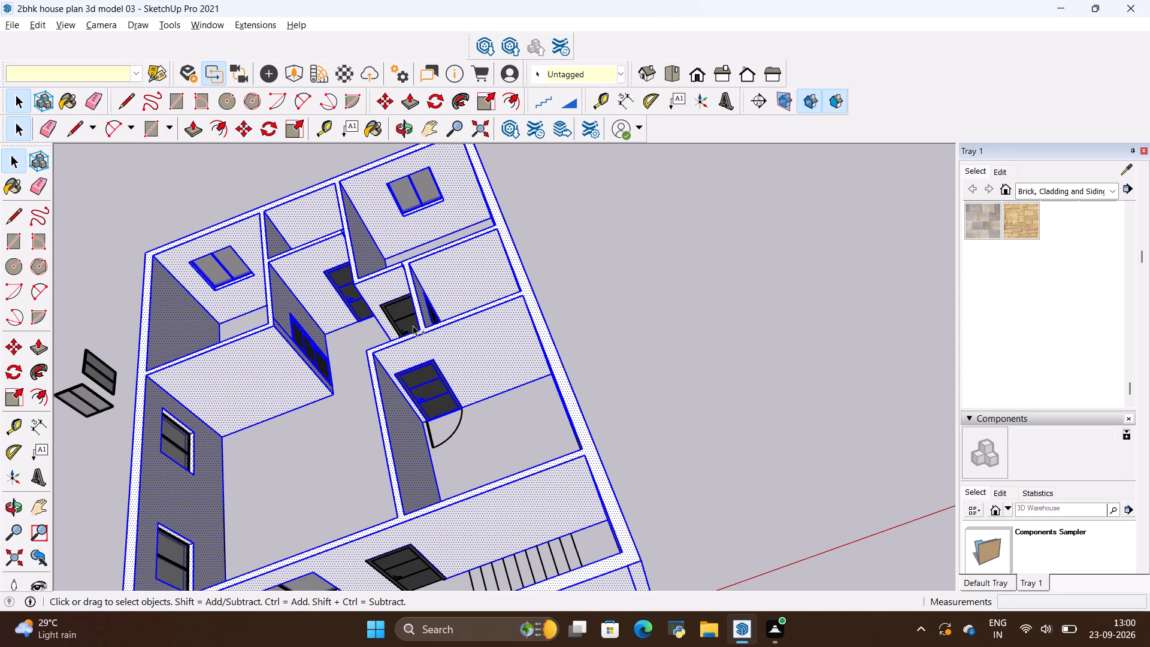
pyautogui.keyDown('ctrl'); pyautogui.click(399, 309); pyautogui.keyUp('ctrl')
# Add the hall's two windows, front window, entrance door, and the opposite side wall's two windows and ventilator to the selection.
pyautogui.keyDown('ctrl'); pyautogui.click(180, 436); pyautogui.keyUp('ctrl')
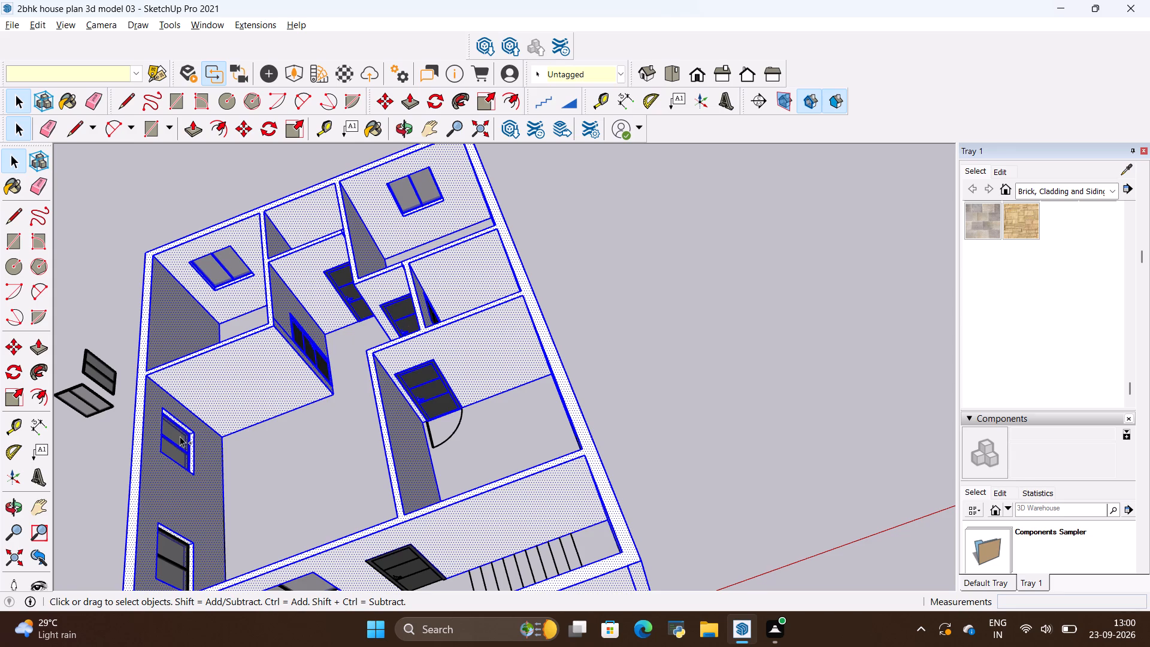
pyautogui.keyDown('ctrl'); pyautogui.click(171, 542); pyautogui.keyUp('ctrl')
pyautogui.keyDown('ctrl'); pyautogui.scroll(-3, 320, 392); pyautogui.keyUp('ctrl')
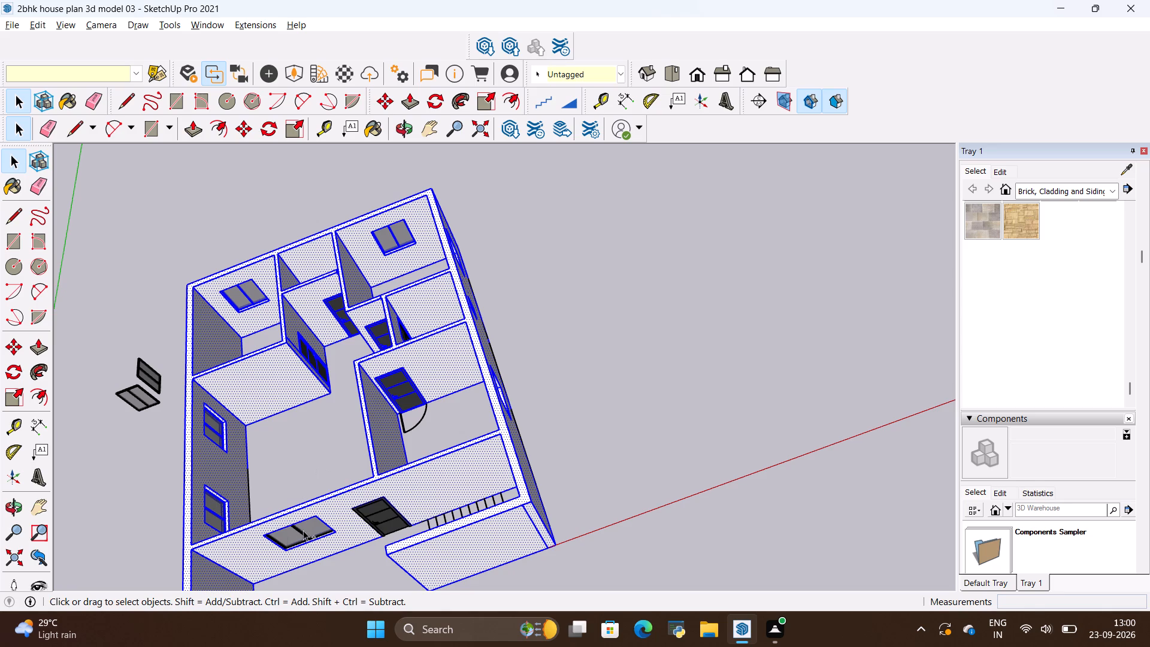
pyautogui.keyDown('ctrl'); pyautogui.click(307, 528); pyautogui.keyUp('ctrl')
pyautogui.keyDown('ctrl'); pyautogui.click(382, 517); pyautogui.keyUp('ctrl')
pyautogui.keyDown('ctrl'); pyautogui.moveTo(523, 367); pyautogui.dragTo(244, 453, button='middle'); pyautogui.keyUp('ctrl')
pyautogui.keyDown('ctrl'); pyautogui.moveTo(468, 382); pyautogui.dragTo(290, 524, button='middle'); pyautogui.keyUp('ctrl')
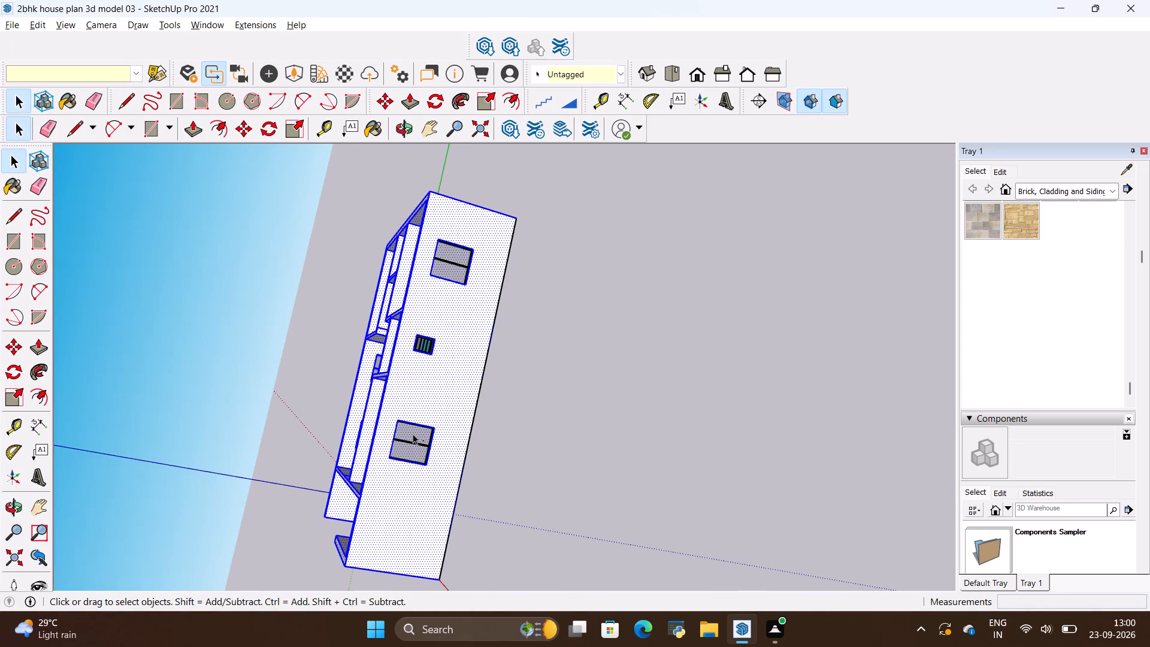
pyautogui.keyDown('ctrl'); pyautogui.click(413, 434); pyautogui.keyUp('ctrl')
pyautogui.keyDown('ctrl'); pyautogui.click(452, 268); pyautogui.keyUp('ctrl')
pyautogui.keyDown('ctrl'); pyautogui.scroll(9, 432, 328); pyautogui.keyUp('ctrl')
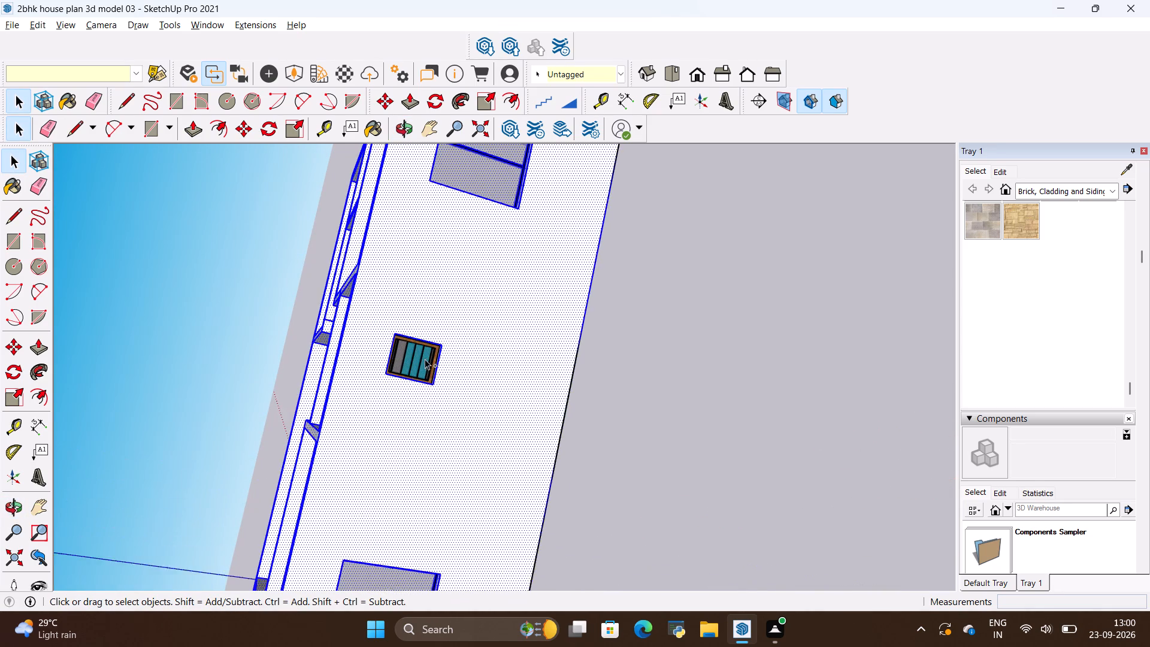
pyautogui.keyDown('ctrl'); pyautogui.scroll(1, 425, 359); pyautogui.keyUp('ctrl')
pyautogui.keyDown('ctrl'); pyautogui.click(419, 364); pyautogui.keyUp('ctrl')
# Make all the selected walls, doors, windows and the ventilator one group.
pyautogui.keyDown('ctrl'); pyautogui.scroll(-12, 607, 367); pyautogui.keyUp('ctrl')
pyautogui.keyDown('ctrl'); pyautogui.moveTo(432, 412); pyautogui.dragTo(432, 412, button='middle'); pyautogui.keyUp('ctrl')
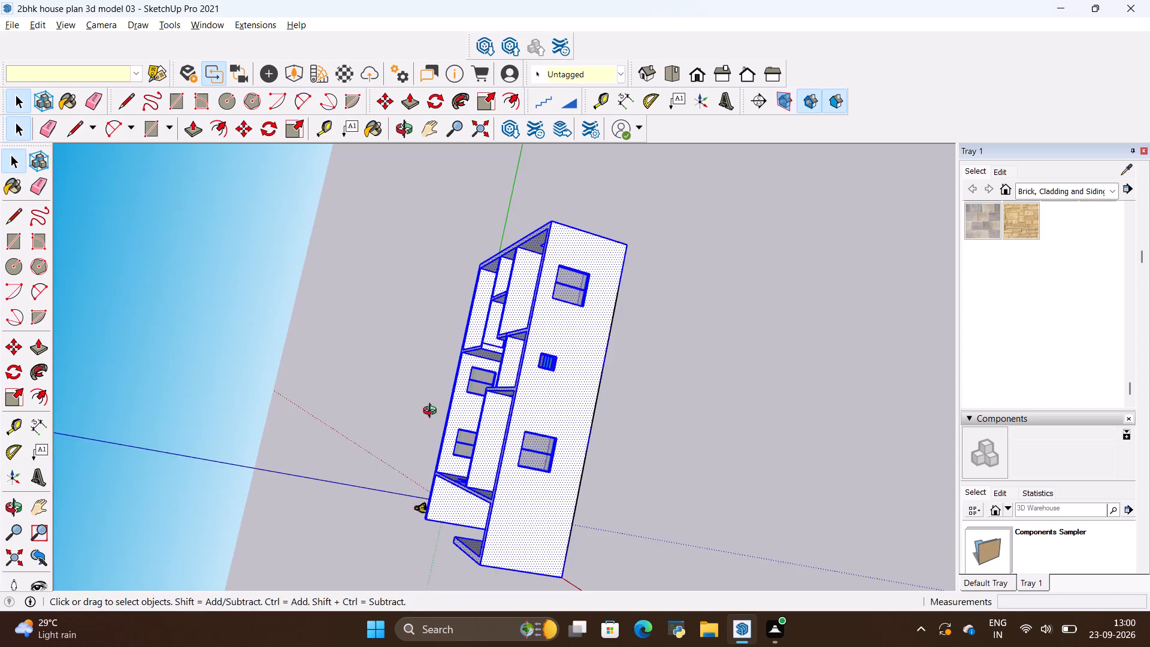
pyautogui.keyDown('ctrl'); pyautogui.moveTo(432, 412); pyautogui.dragTo(731, 354, button='middle'); pyautogui.keyUp('ctrl')
pyautogui.keyDown('ctrl'); pyautogui.moveTo(425, 427); pyautogui.dragTo(671, 288, button='middle'); pyautogui.keyUp('ctrl')
pyautogui.keyDown('ctrl'); pyautogui.moveTo(510, 419); pyautogui.dragTo(728, 361, button='middle'); pyautogui.keyUp('ctrl')
pyautogui.keyDown('ctrl'); pyautogui.scroll(4, 576, 412); pyautogui.keyUp('ctrl')
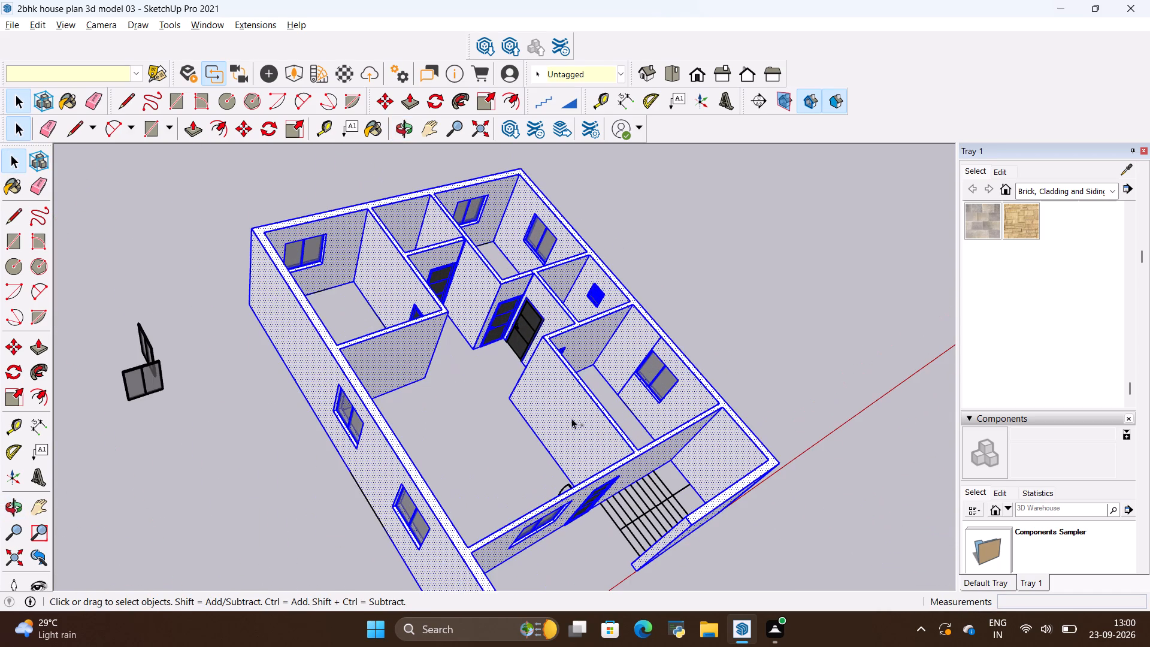
pyautogui.rightClick(574, 376)
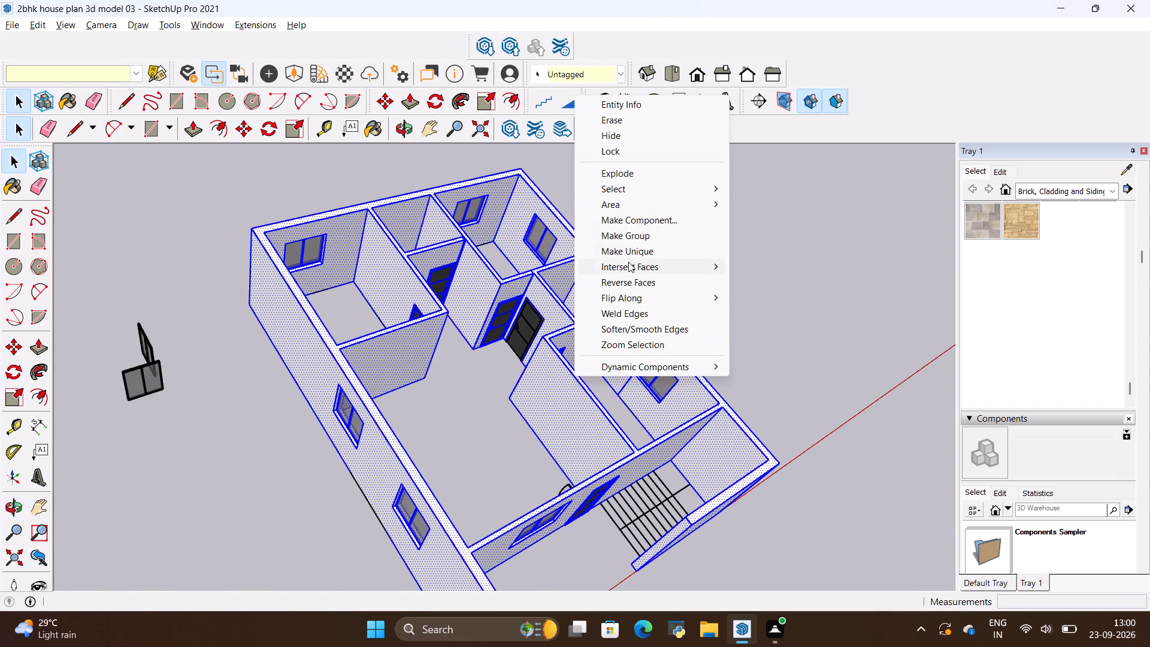
pyautogui.click(625, 240)
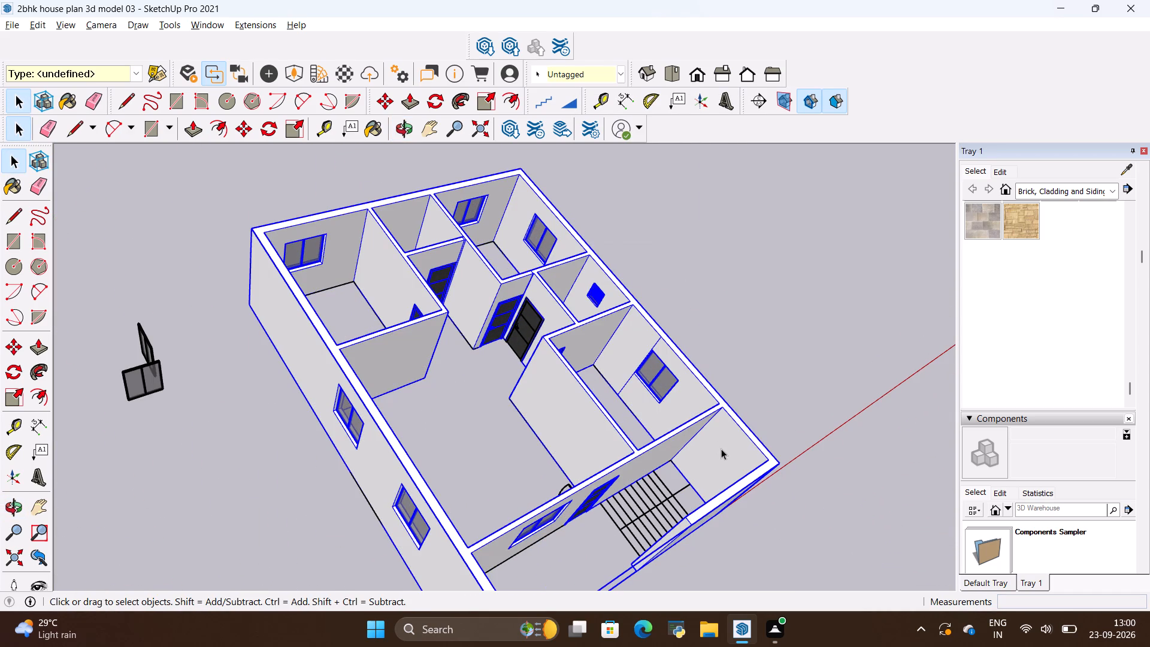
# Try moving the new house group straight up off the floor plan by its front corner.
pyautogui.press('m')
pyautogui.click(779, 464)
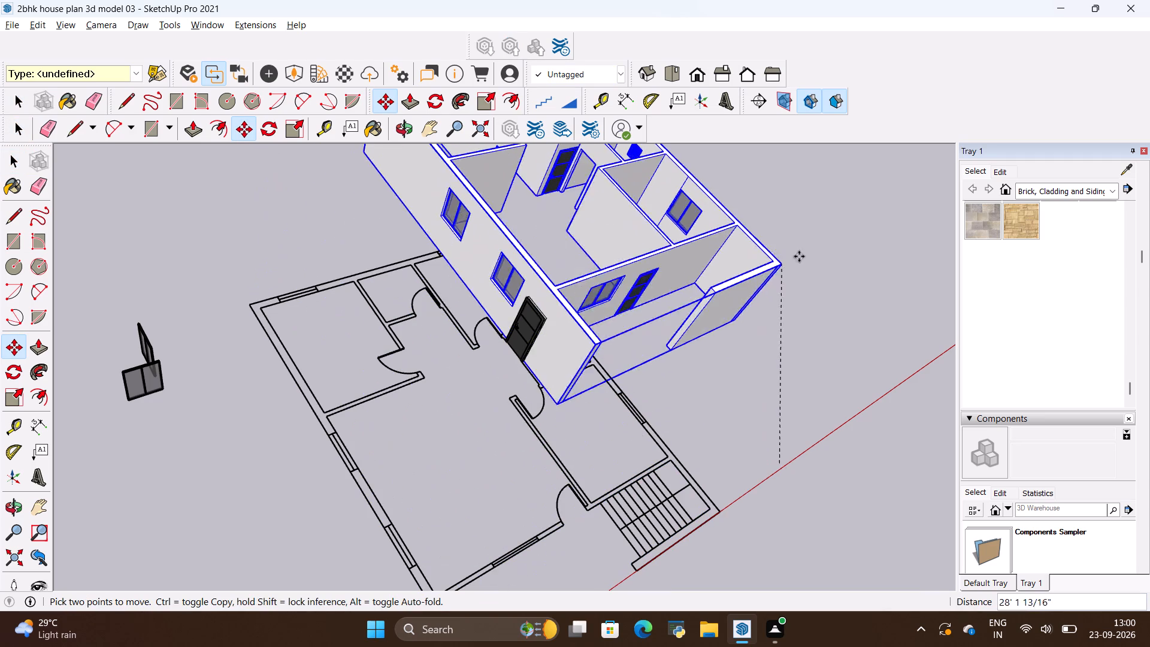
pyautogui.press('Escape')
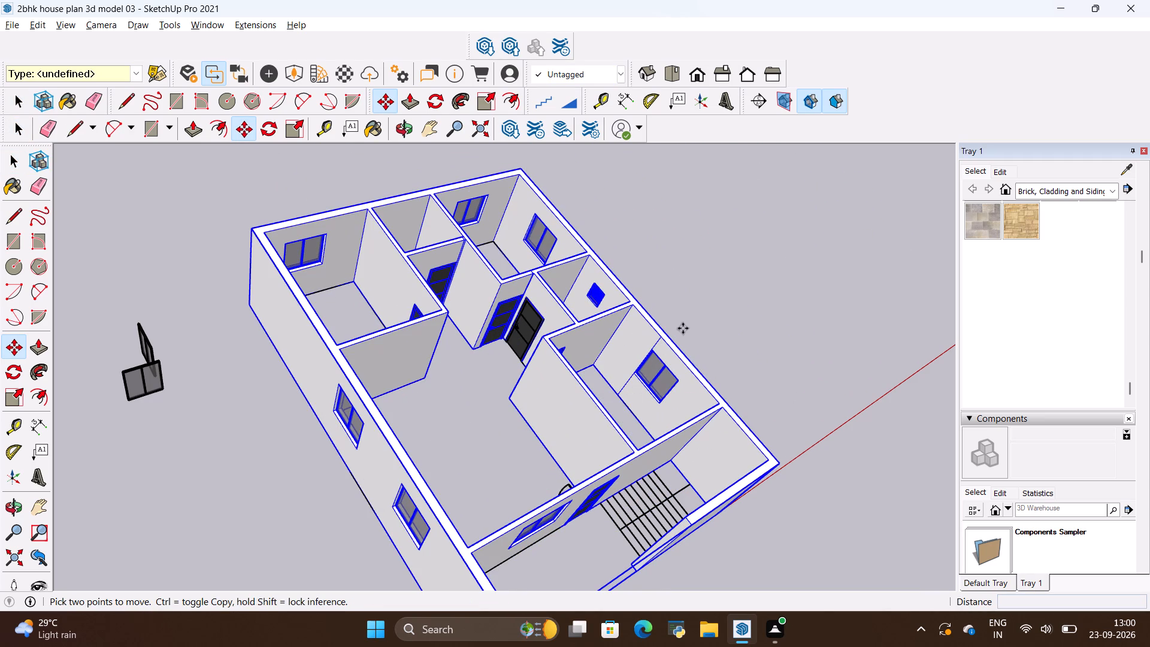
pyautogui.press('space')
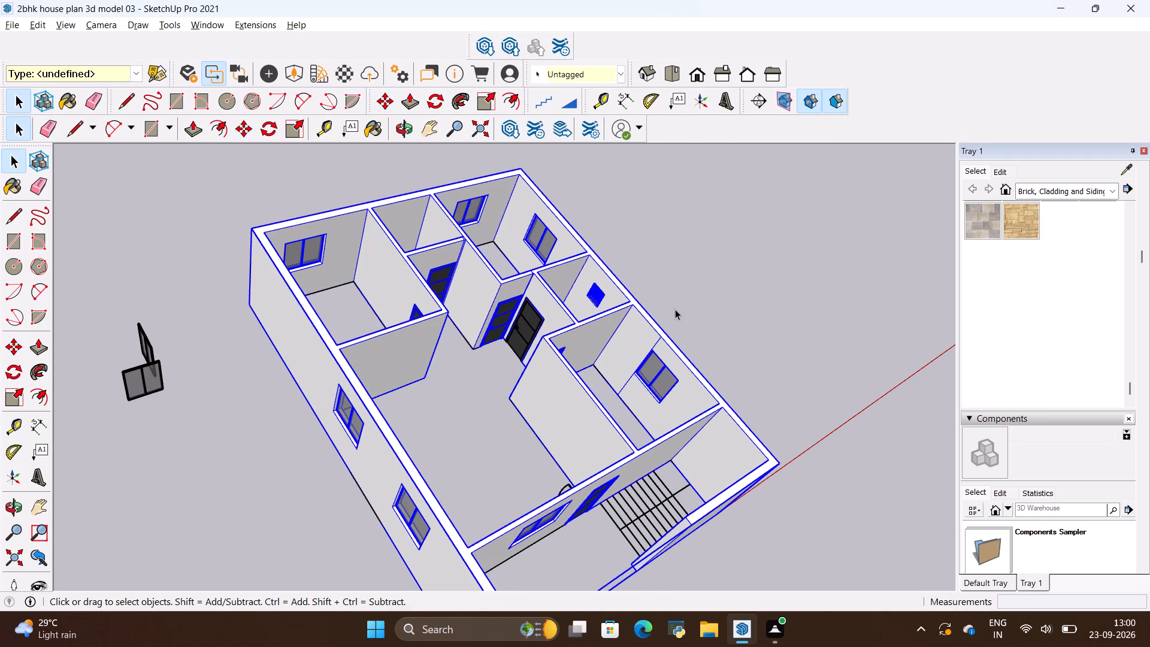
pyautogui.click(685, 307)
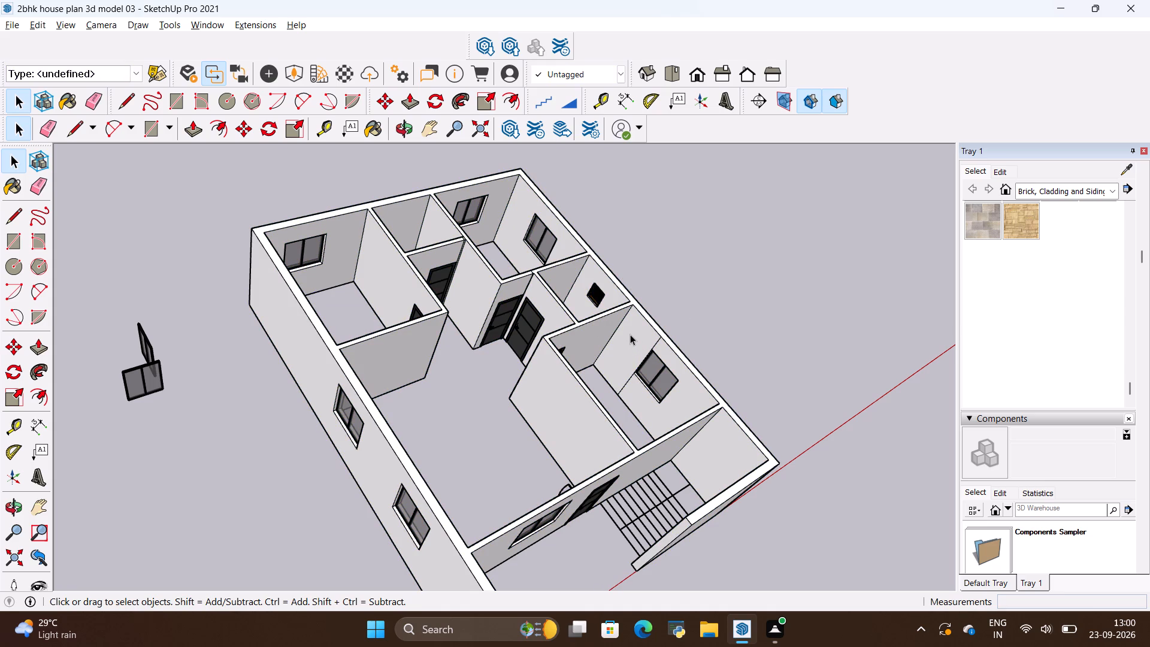
# Open the house group and check whether the door of the small room with the ventilator belongs to it.
pyautogui.scroll(-2, 631, 332)
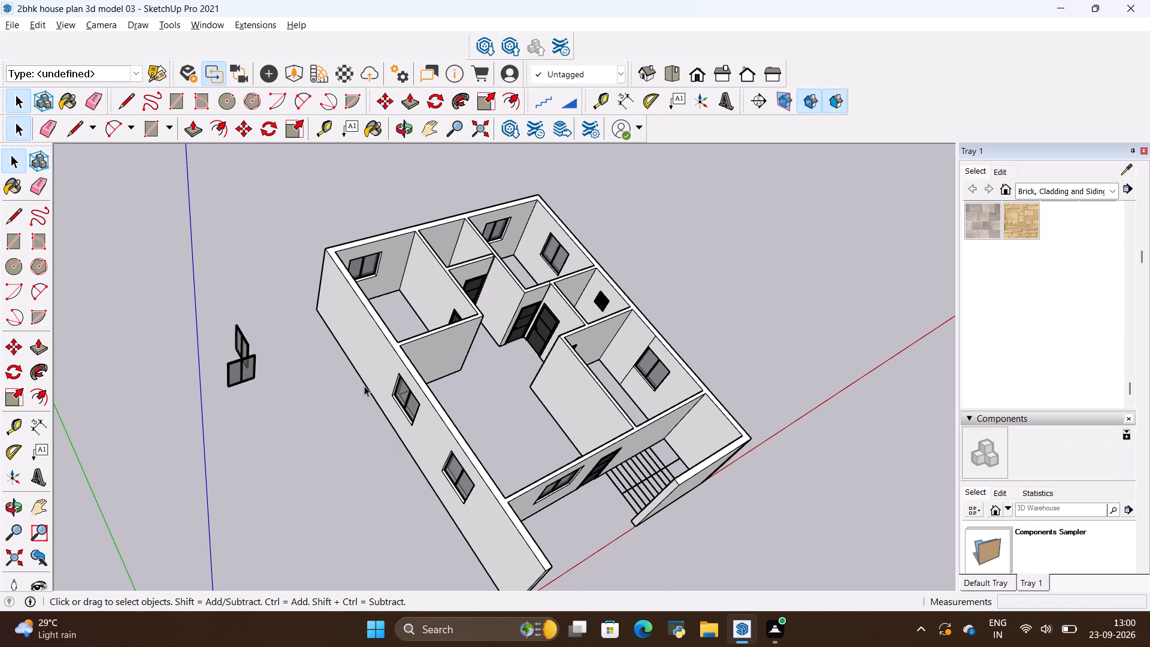
pyautogui.scroll(2, 364, 386)
pyautogui.scroll(-2, 352, 387)
pyautogui.doubleClick(371, 361)
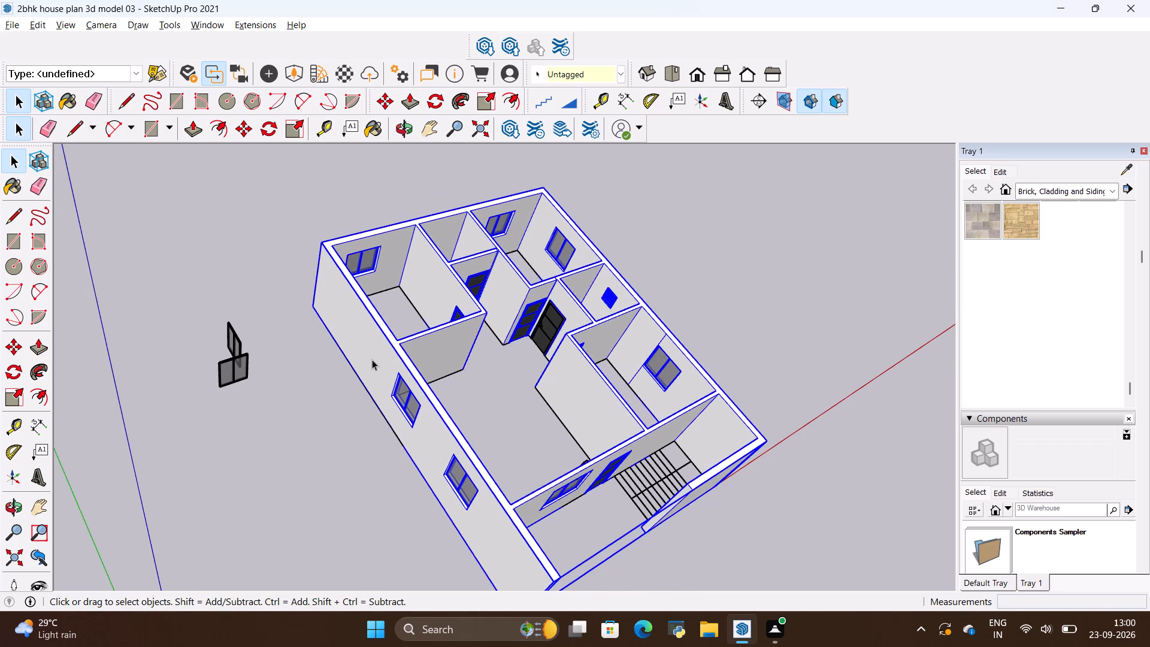
pyautogui.scroll(6, 594, 297)
pyautogui.doubleClick(548, 309)
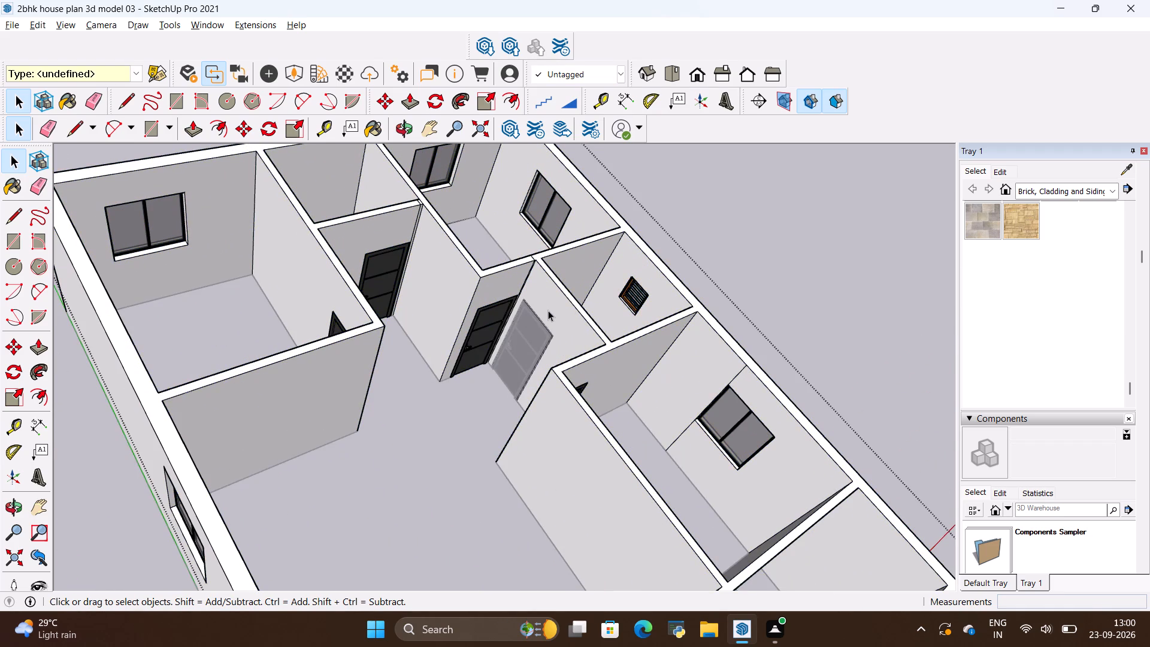
pyautogui.click(535, 324)
pyautogui.click(534, 330)
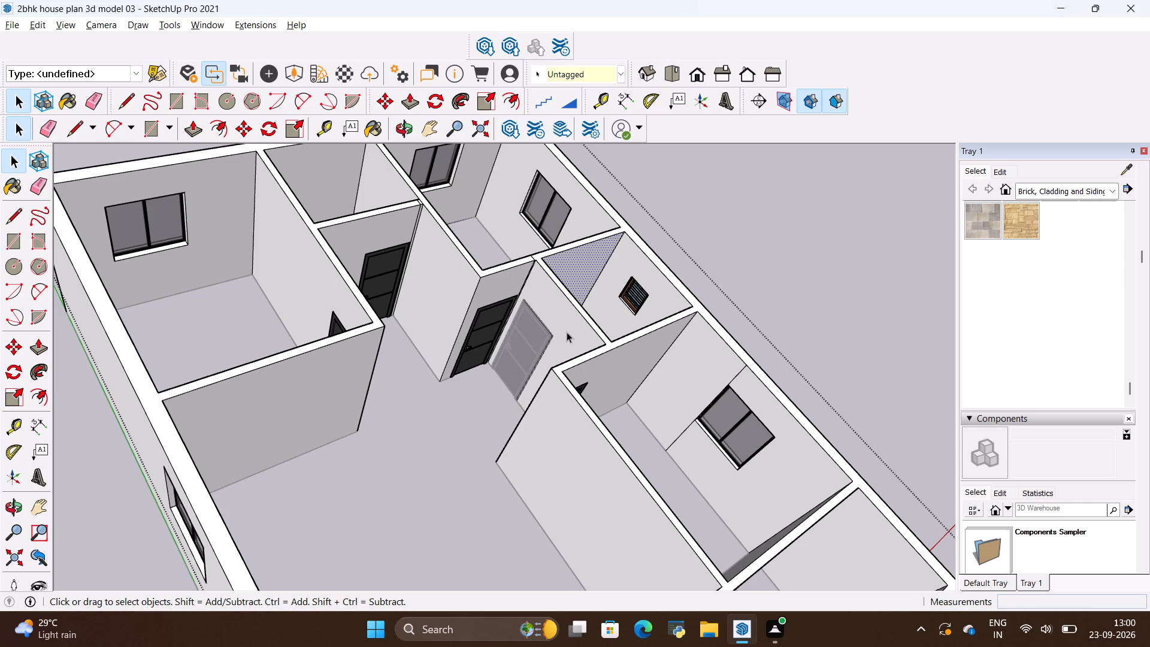
pyautogui.click(706, 224)
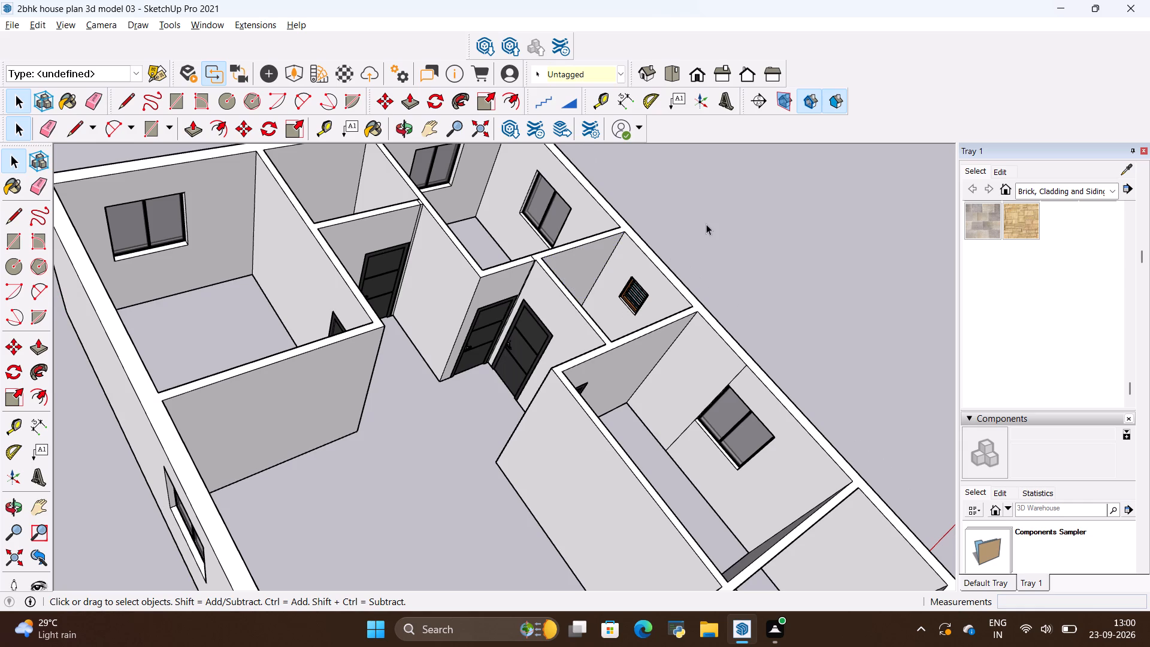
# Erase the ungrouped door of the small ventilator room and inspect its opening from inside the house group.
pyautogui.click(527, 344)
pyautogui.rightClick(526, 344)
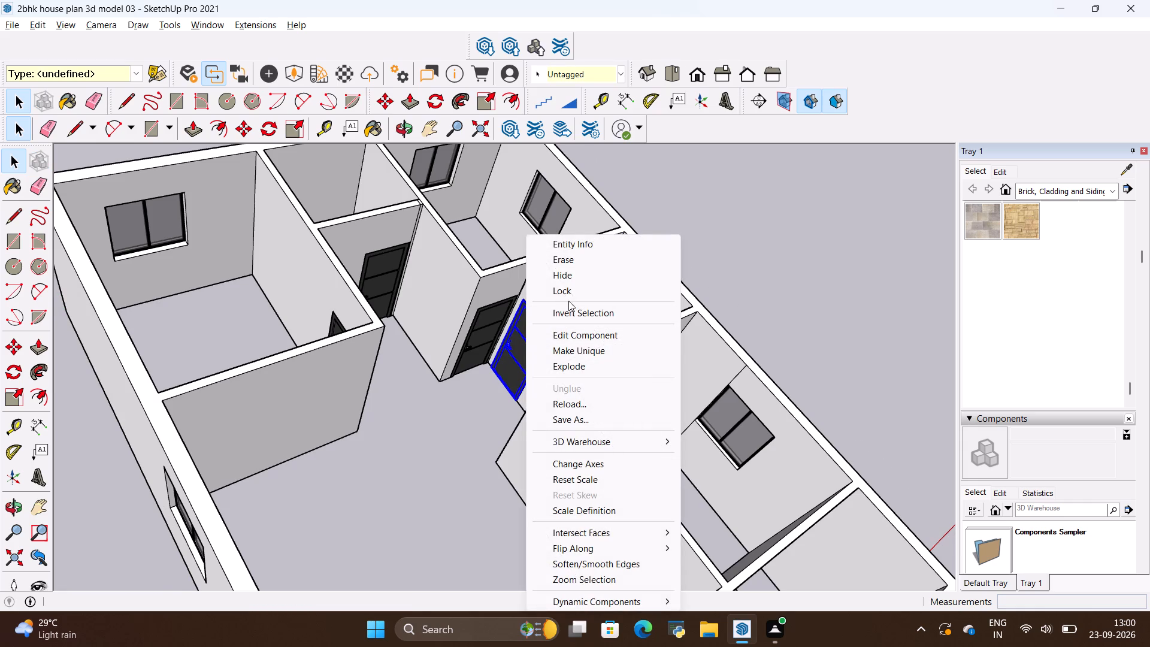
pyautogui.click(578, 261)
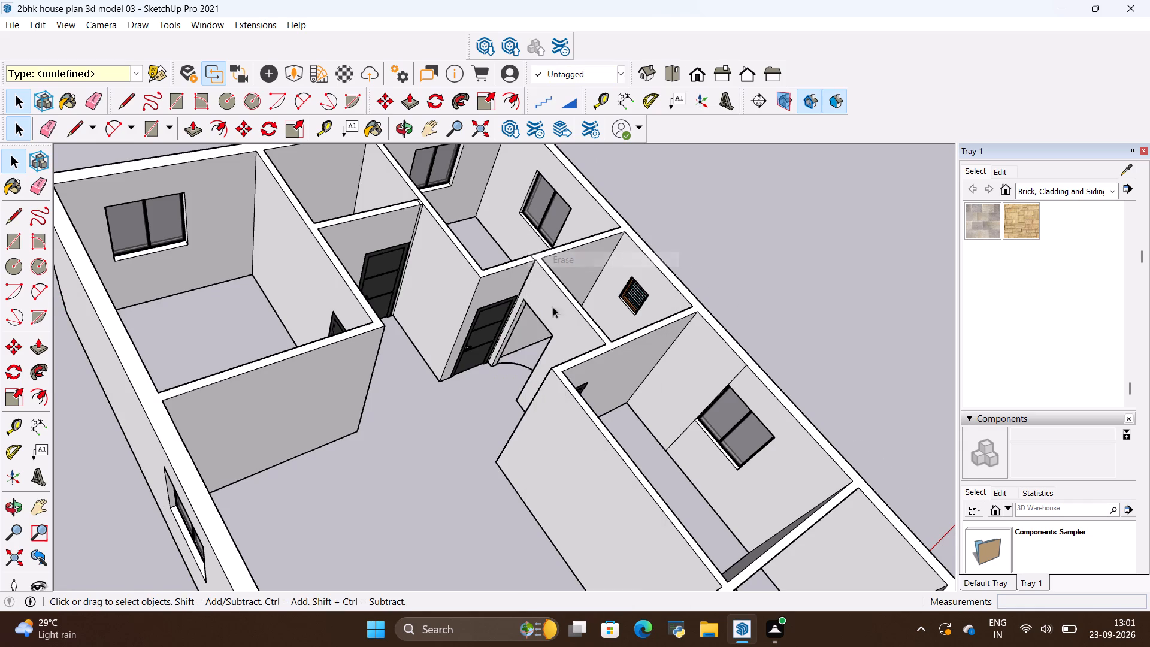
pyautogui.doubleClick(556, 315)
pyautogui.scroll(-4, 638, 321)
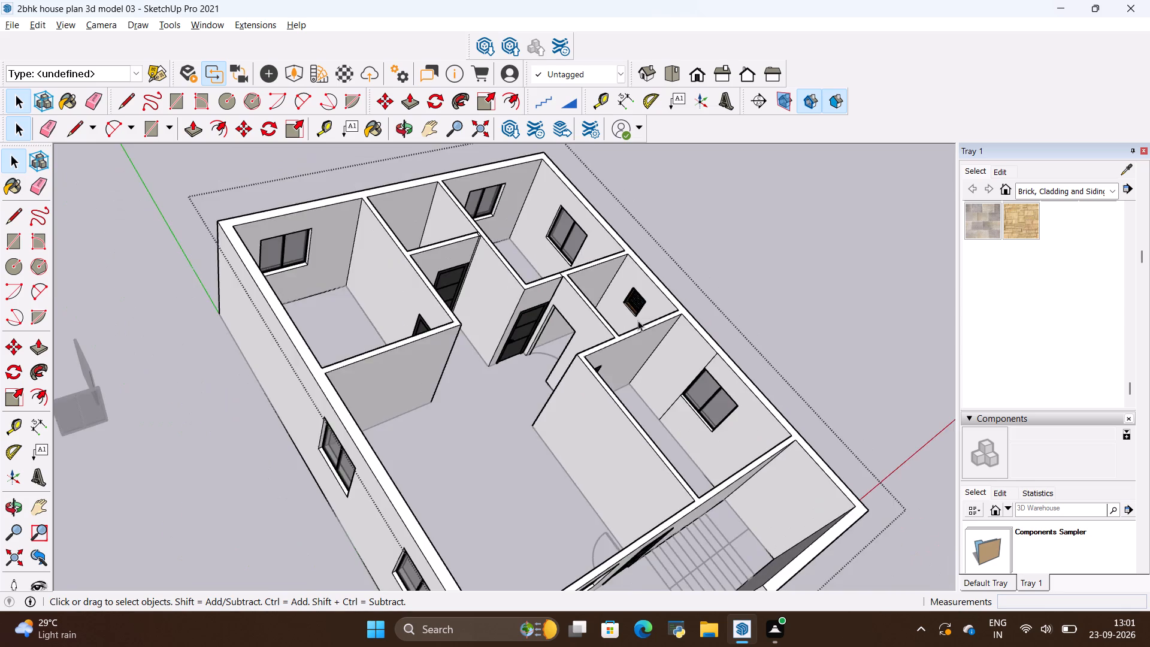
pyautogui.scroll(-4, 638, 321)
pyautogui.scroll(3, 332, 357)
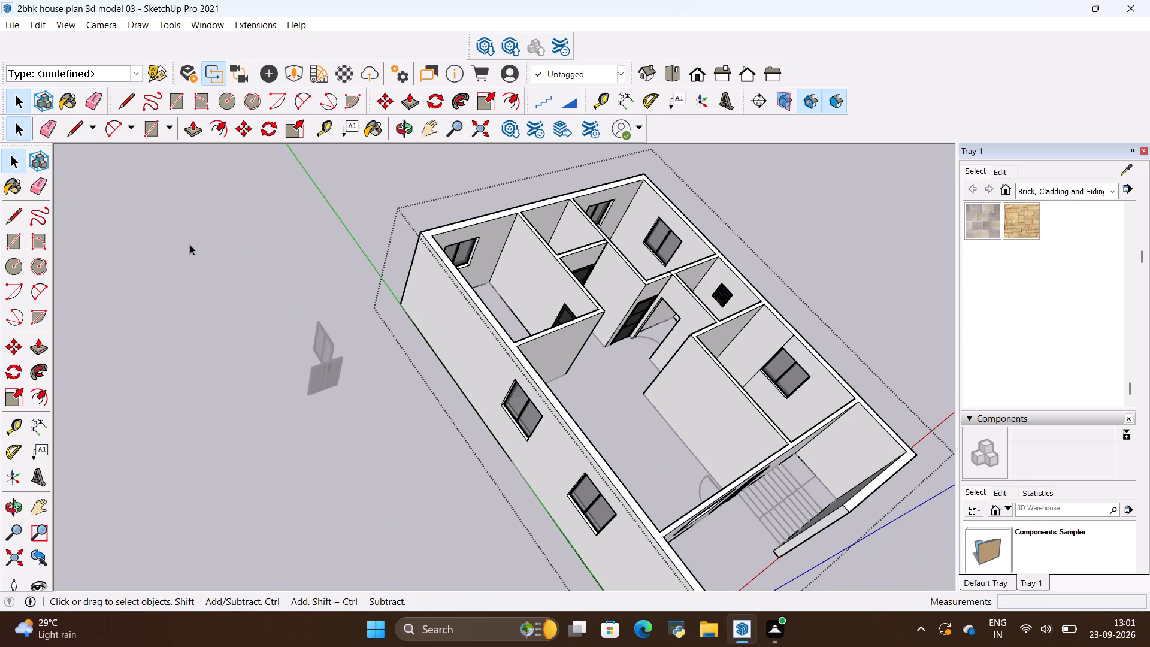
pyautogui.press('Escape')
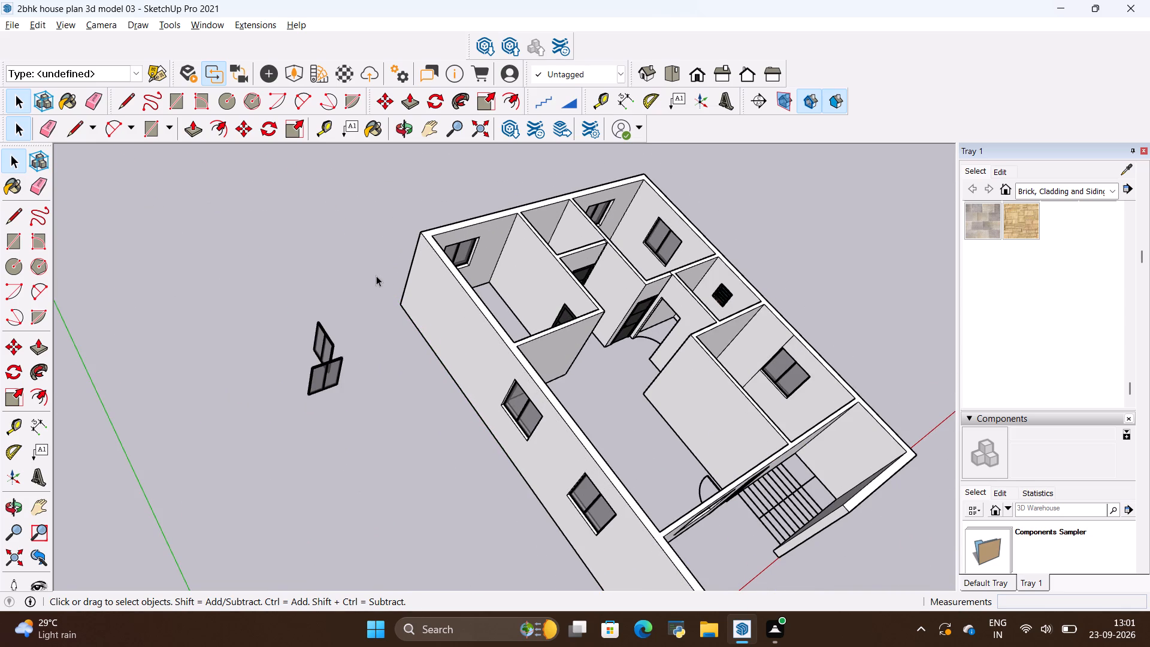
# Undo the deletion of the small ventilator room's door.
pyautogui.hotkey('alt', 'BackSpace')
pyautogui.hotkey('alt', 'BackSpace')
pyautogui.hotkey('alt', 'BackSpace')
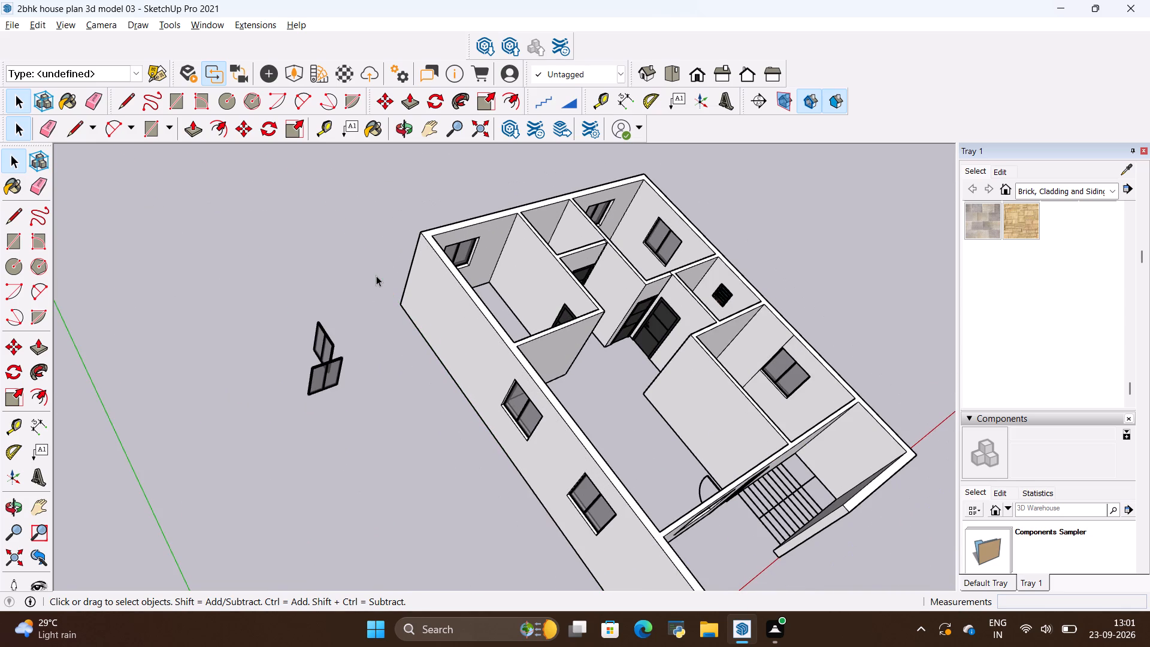
# Examine the house from several sides, including the floor plan's staircase lines beside the entrance door.
pyautogui.scroll(-3, 781, 300)
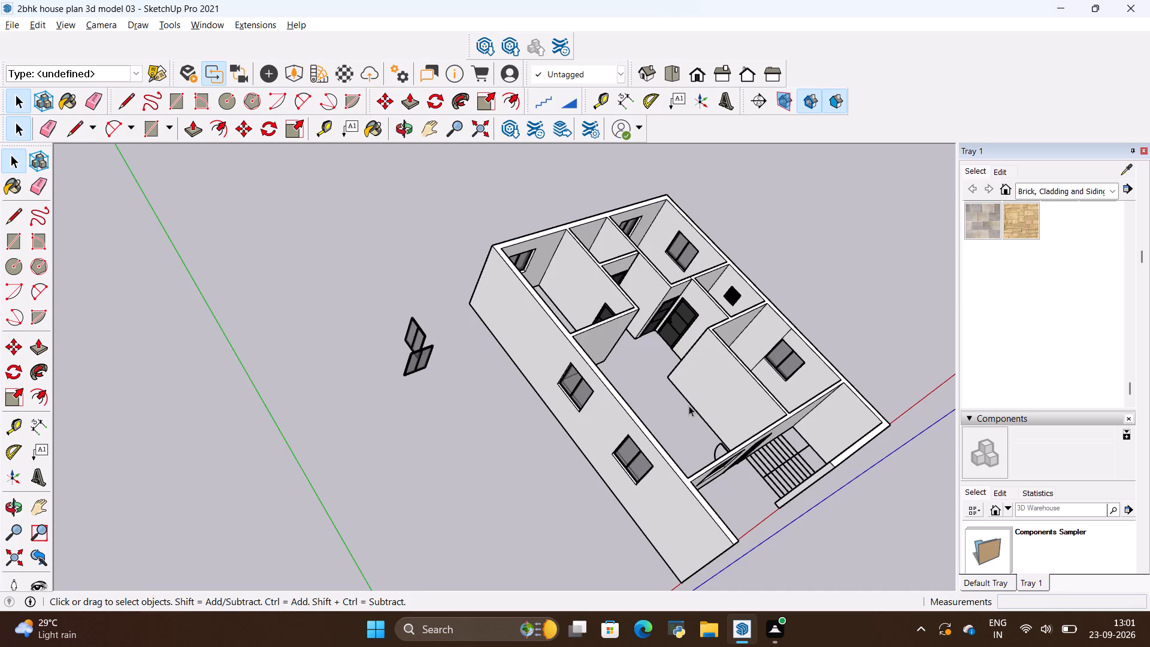
pyautogui.moveTo(689, 408); pyautogui.dragTo(388, 411, button='middle')
pyautogui.scroll(-5, 403, 401)
pyautogui.scroll(4, 525, 513)
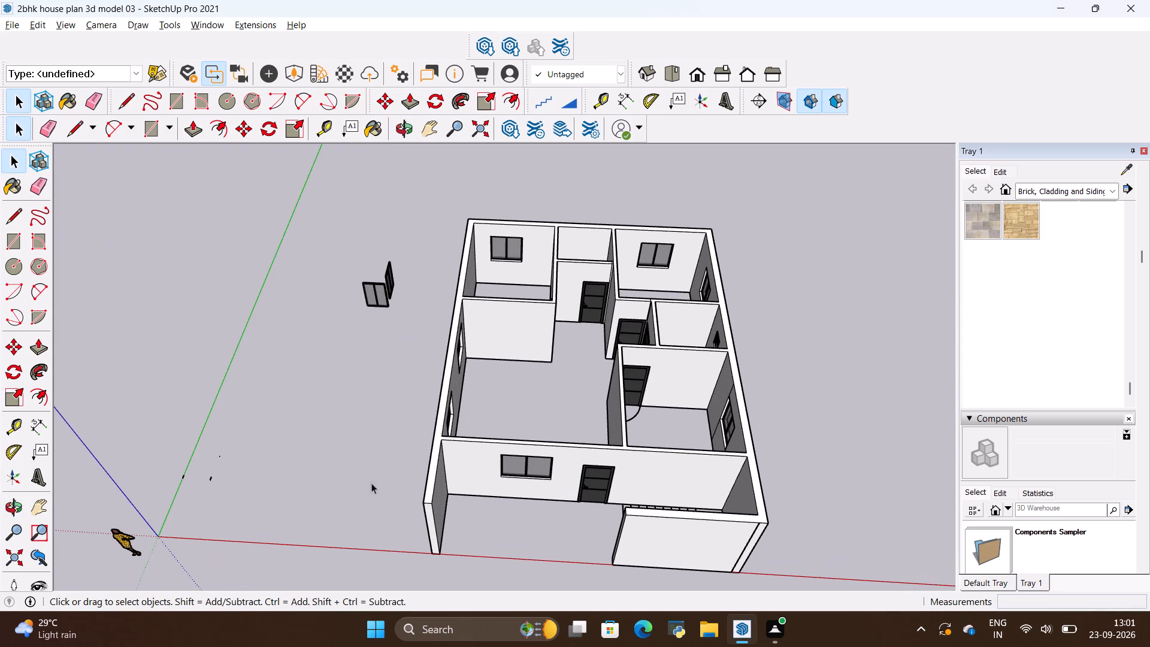
pyautogui.click(348, 472)
pyautogui.moveTo(322, 462); pyautogui.dragTo(678, 584, button='middle')
pyautogui.scroll(3, 726, 304)
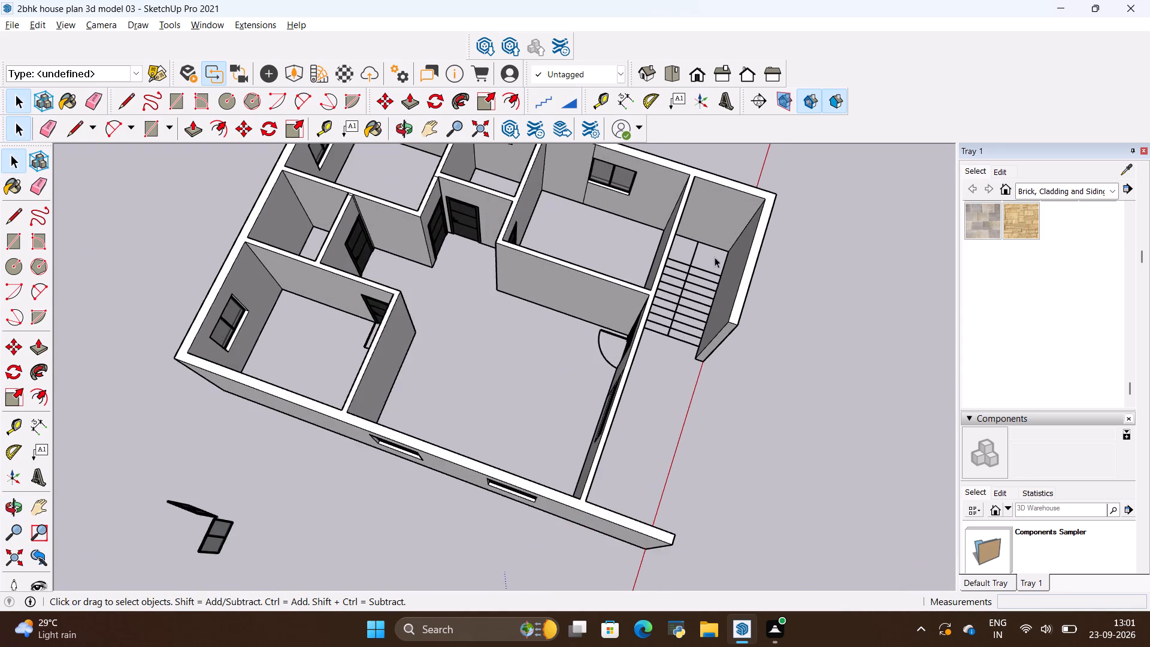
pyautogui.scroll(11, 715, 257)
pyautogui.moveTo(669, 326); pyautogui.dragTo(538, 329, button='middle')
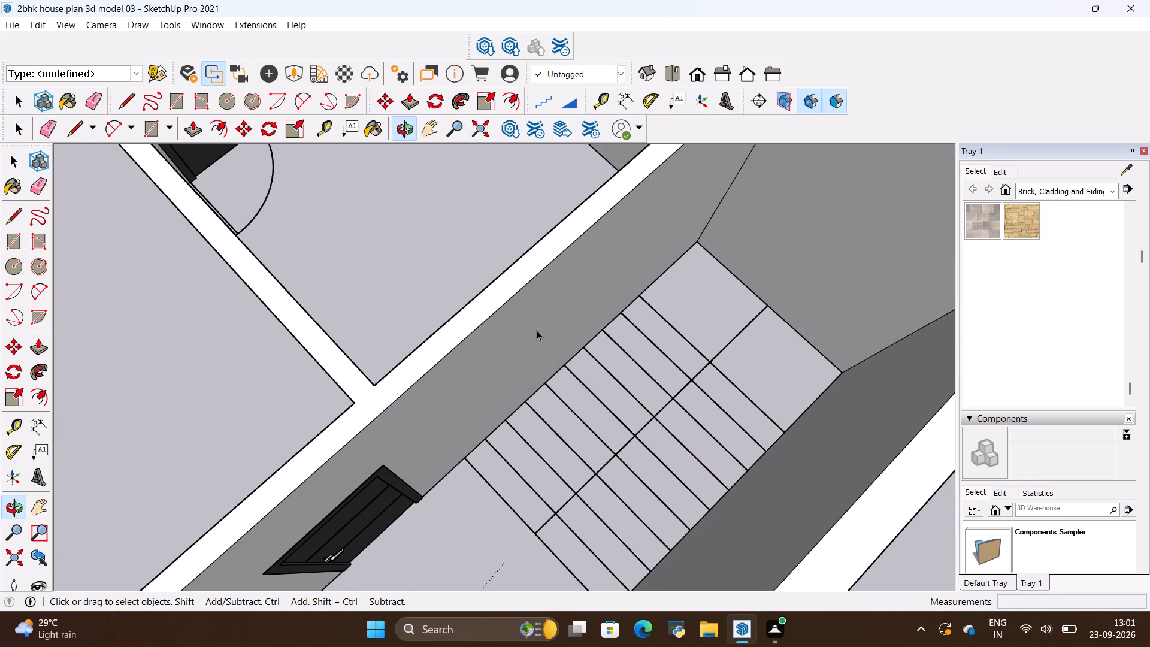
pyautogui.scroll(-2, 613, 439)
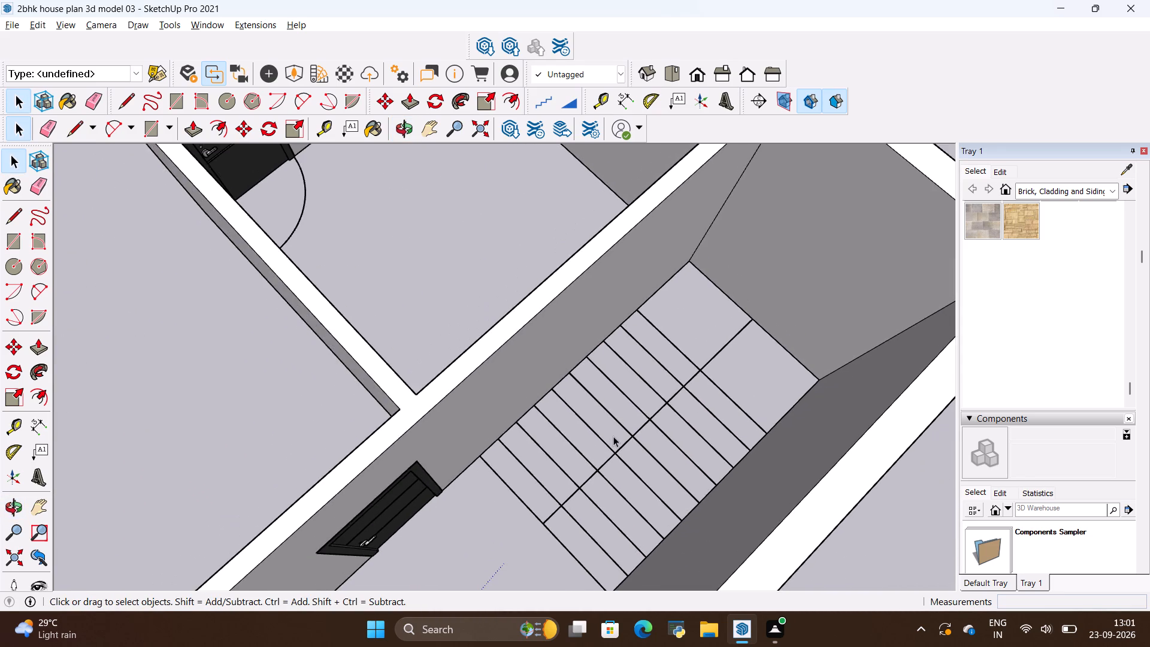
pyautogui.scroll(-20, 613, 434)
pyautogui.moveTo(695, 453); pyautogui.dragTo(607, 395, button='middle')
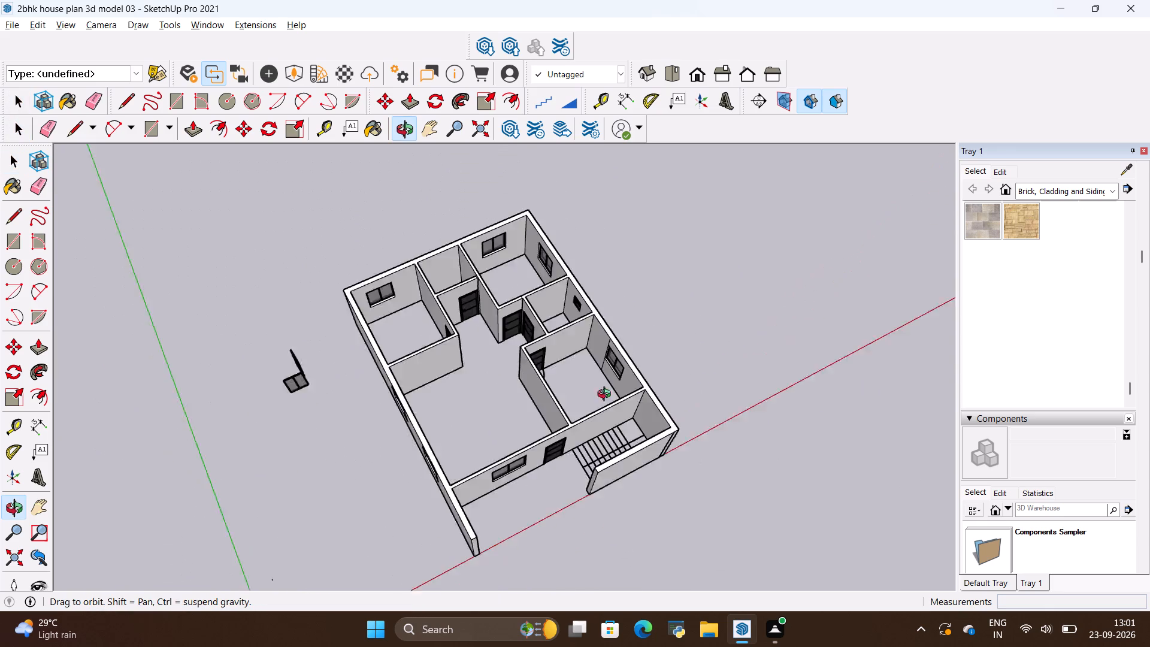
pyautogui.moveTo(607, 395); pyautogui.dragTo(386, 289, button='middle')
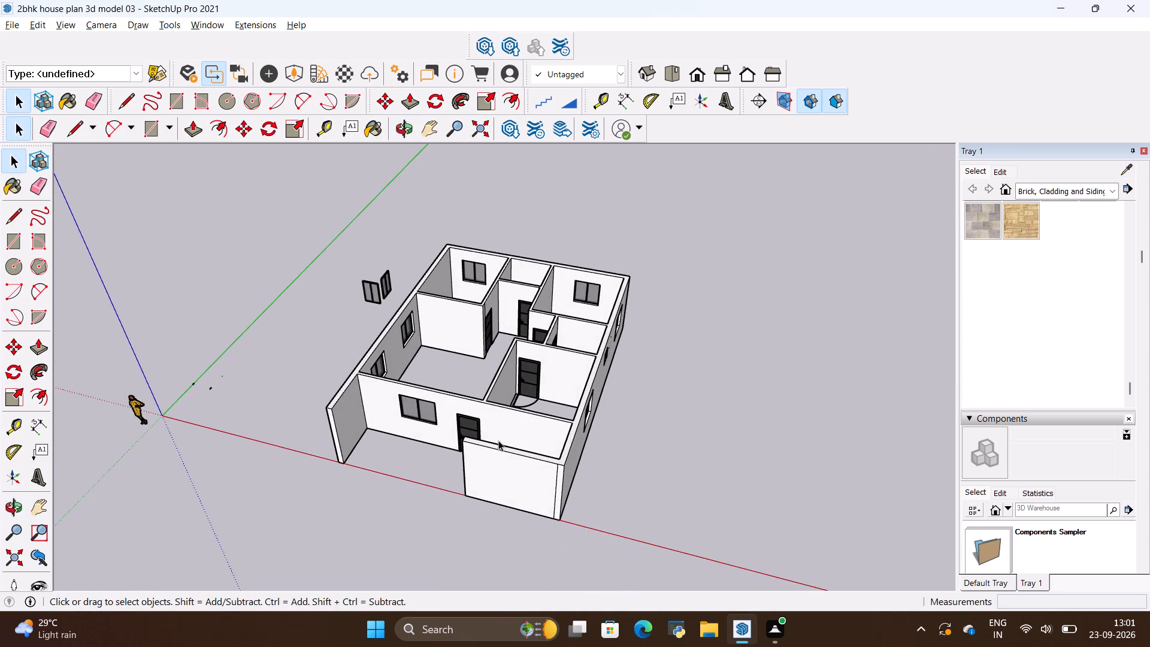
pyautogui.moveTo(498, 440); pyautogui.dragTo(720, 458, button='middle')
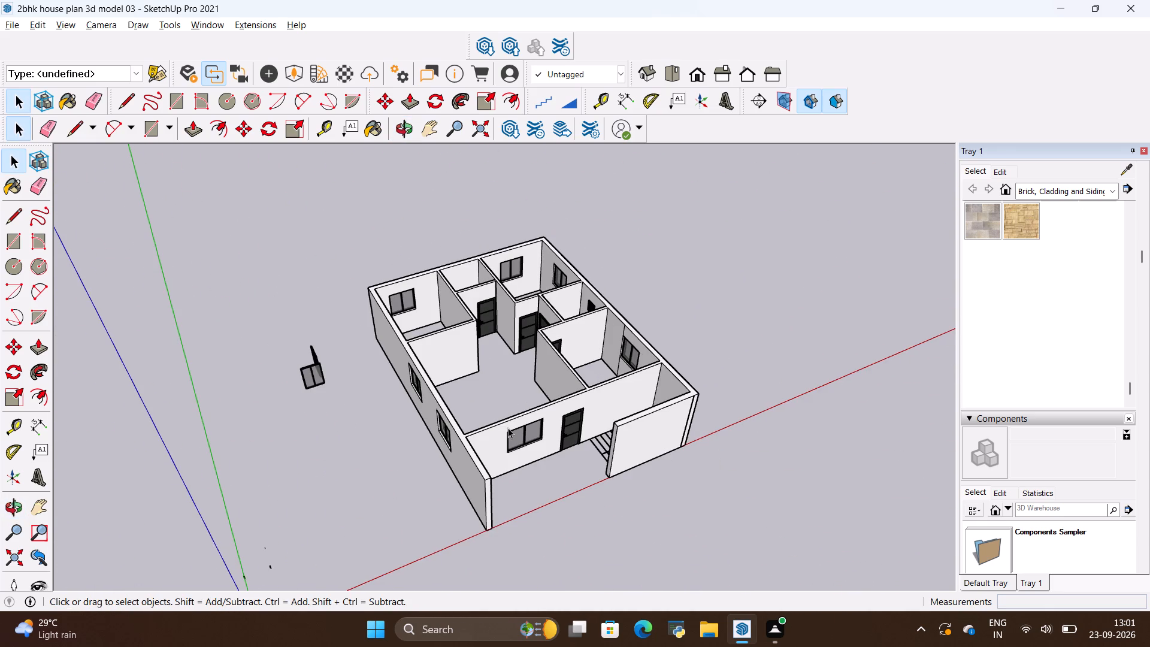
pyautogui.moveTo(486, 428); pyautogui.dragTo(621, 500, button='middle')
pyautogui.scroll(8, 604, 334)
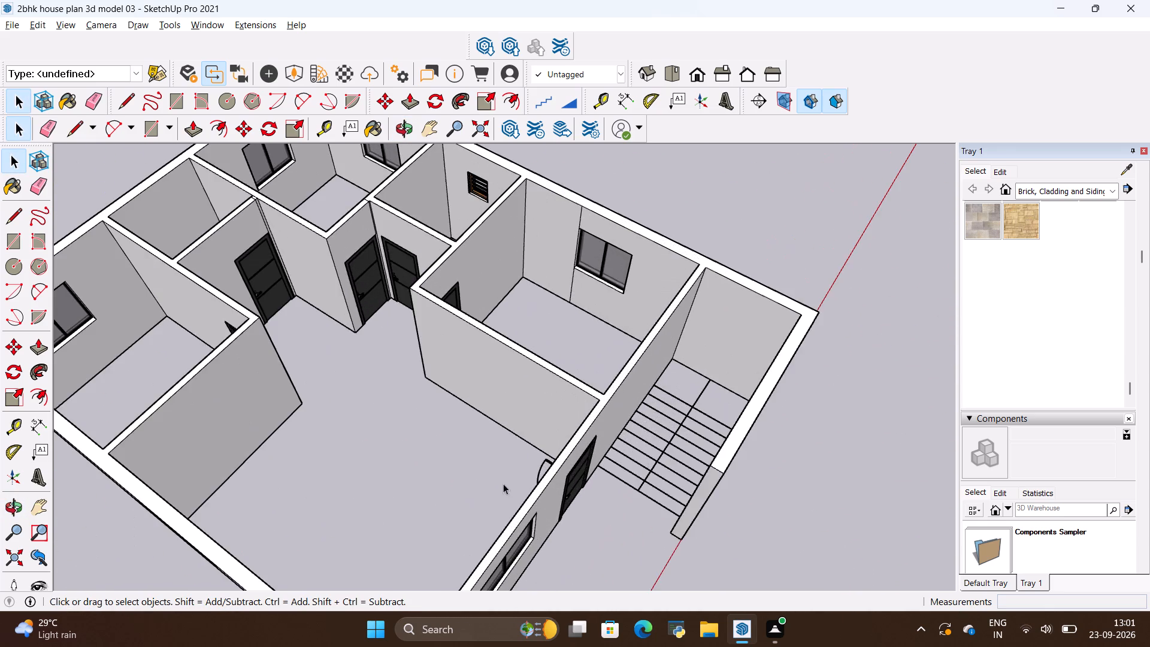
pyautogui.moveTo(511, 494); pyautogui.dragTo(574, 521, button='middle')
pyautogui.scroll(8, 709, 389)
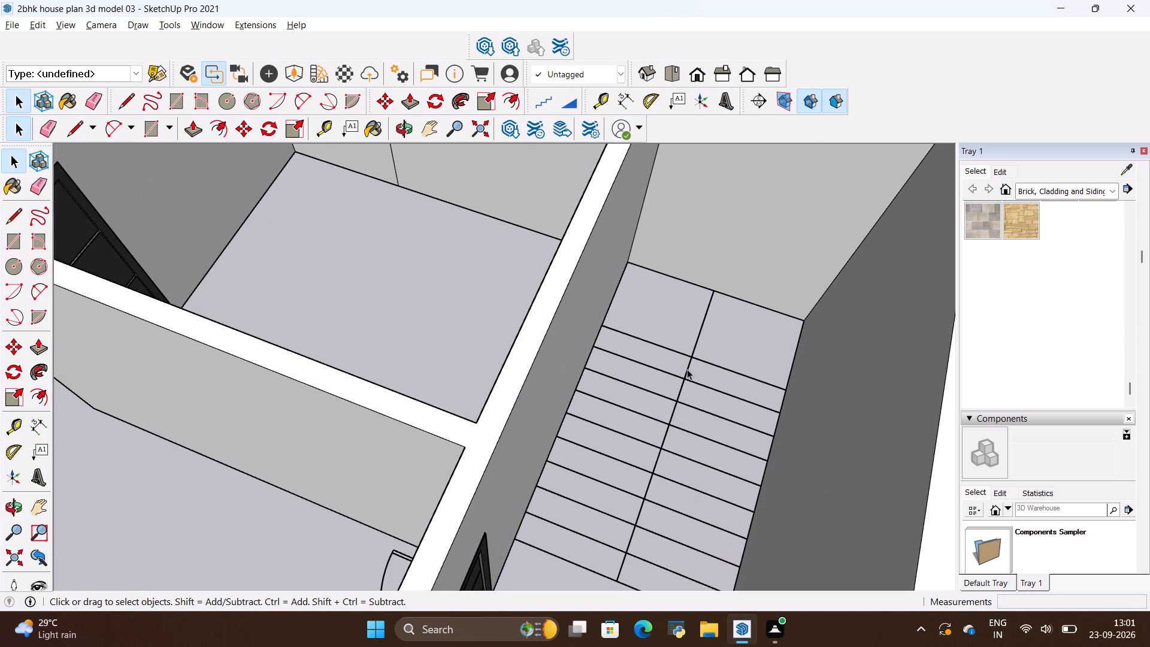
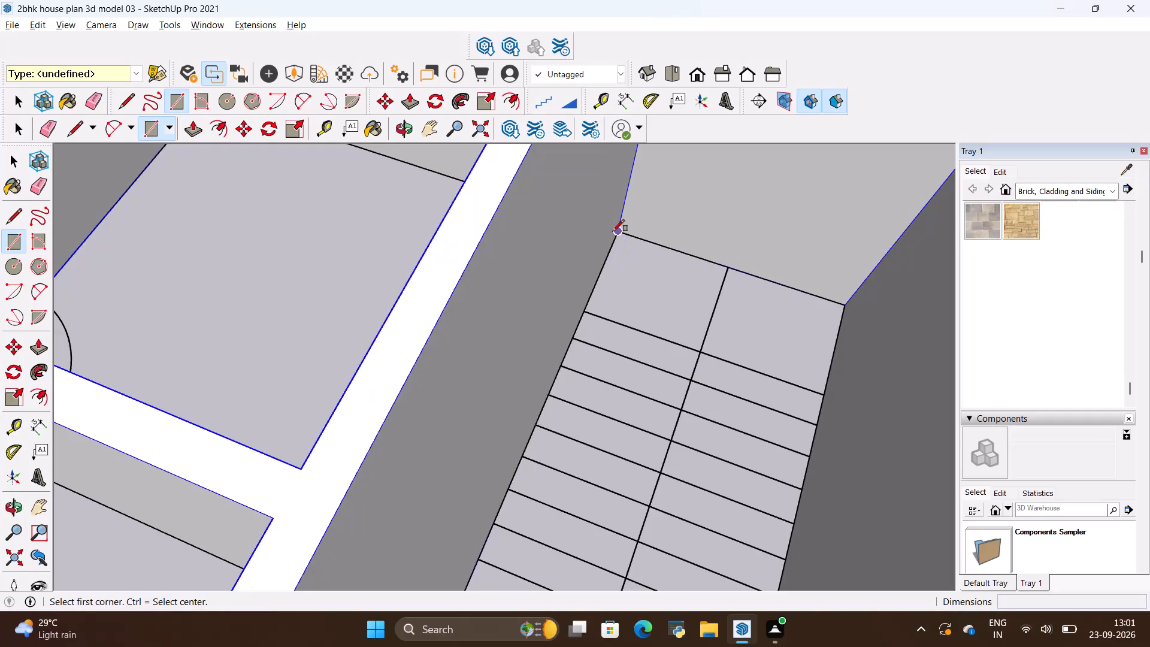
# Draw two adjacent 3' 1/4" by 2' 8 1/2" rectangles over the landing outlines at the stairwell's far end.
pyautogui.click(619, 232)
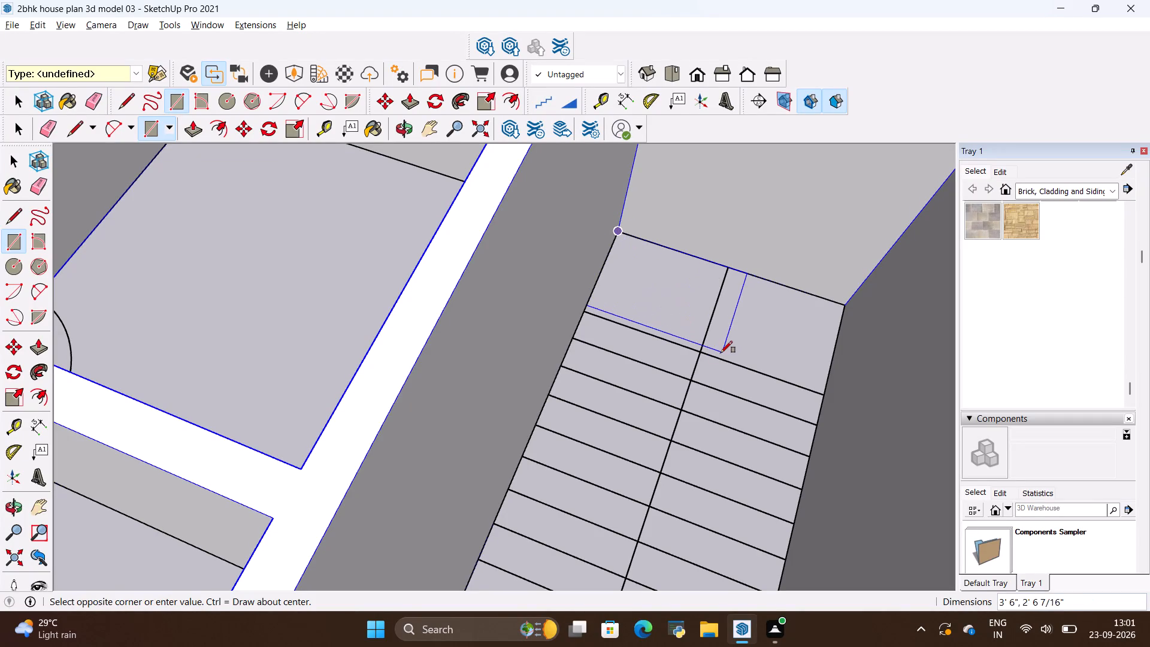
pyautogui.click(703, 354)
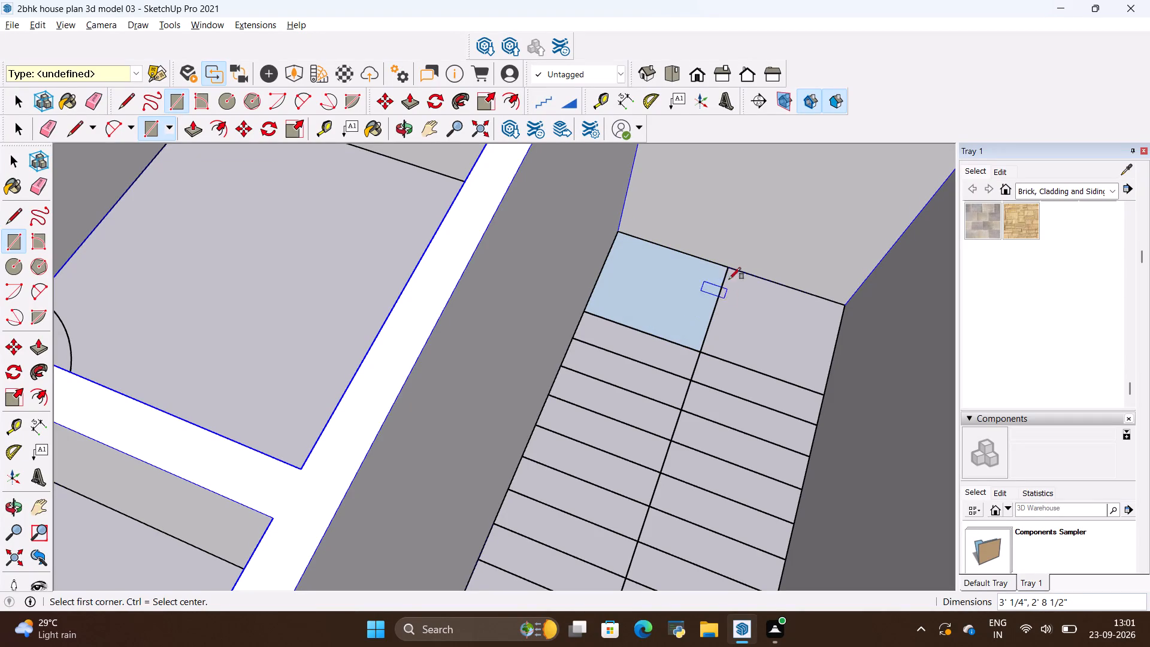
pyautogui.click(731, 270)
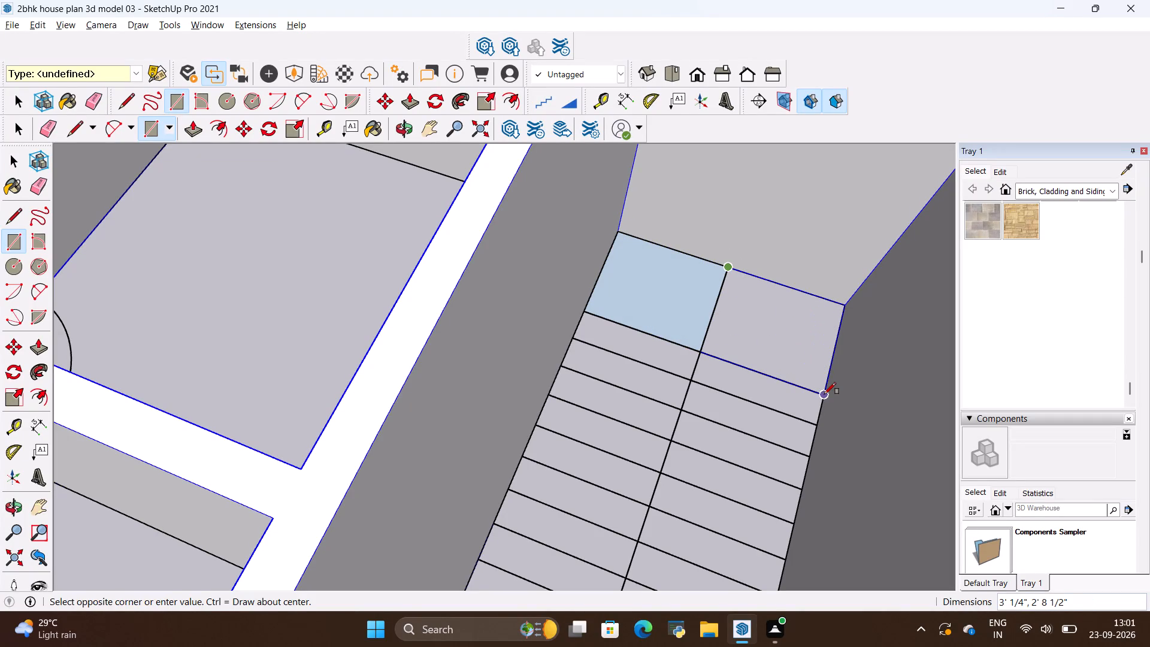
pyautogui.click(824, 394)
# Draw 3' 1/4" by 10" rectangles over both flights' treads in the first two rows next to the landing.
pyautogui.click(820, 397)
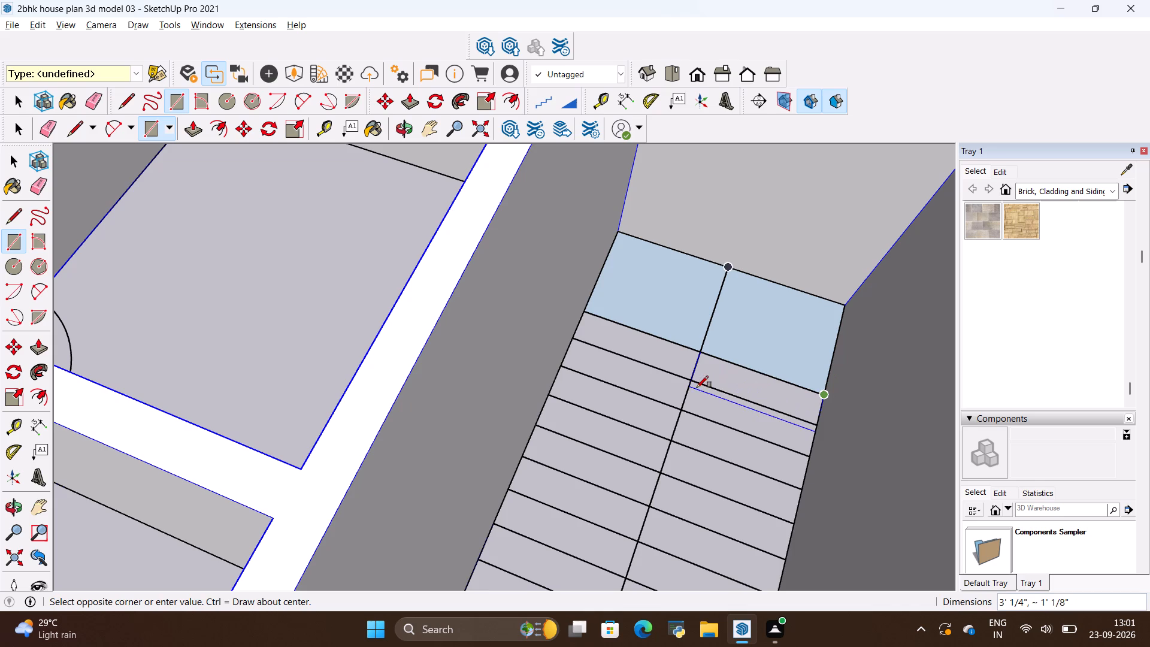
pyautogui.click(693, 384)
pyautogui.click(701, 353)
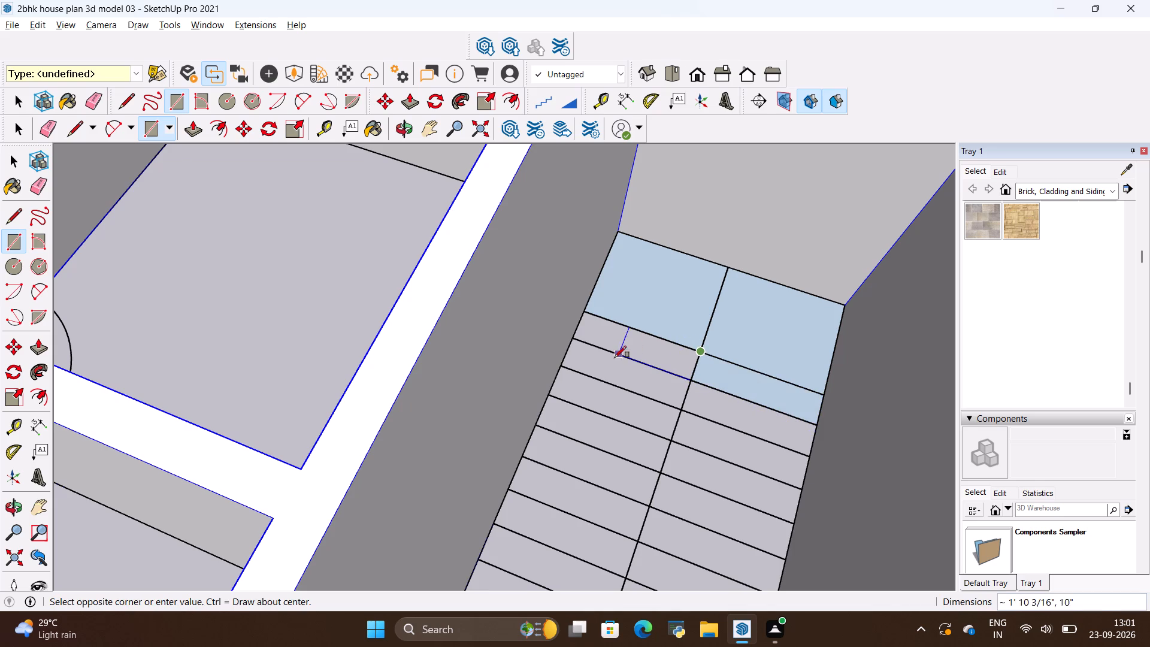
pyautogui.click(569, 335)
pyautogui.click(573, 339)
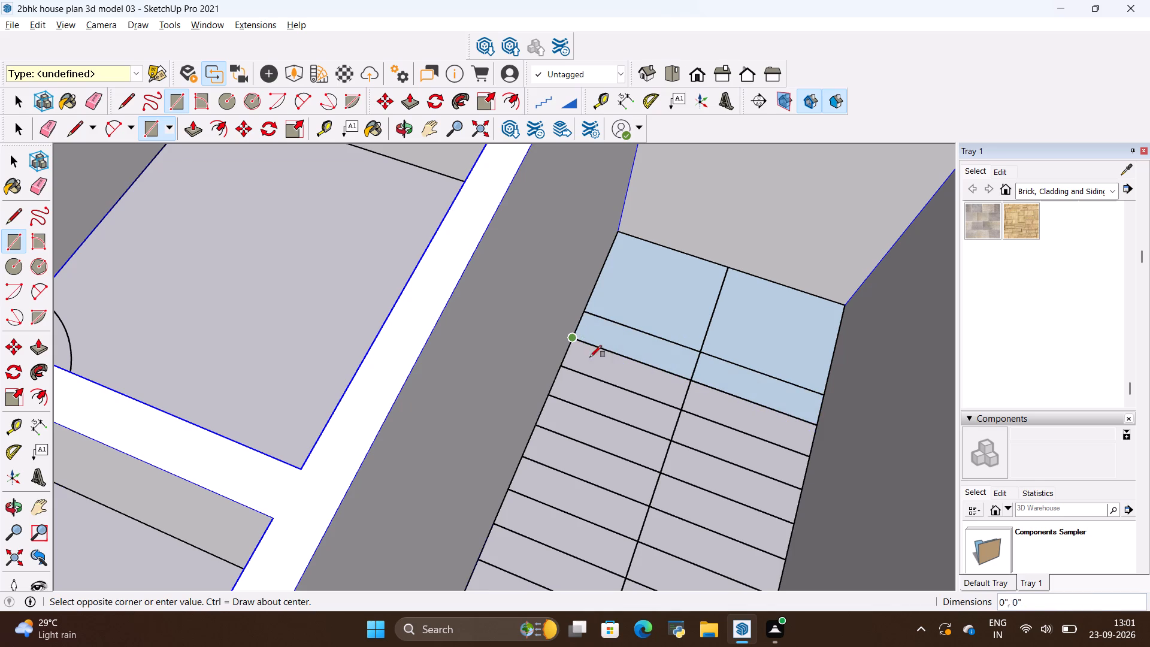
pyautogui.click(680, 410)
pyautogui.click(680, 410)
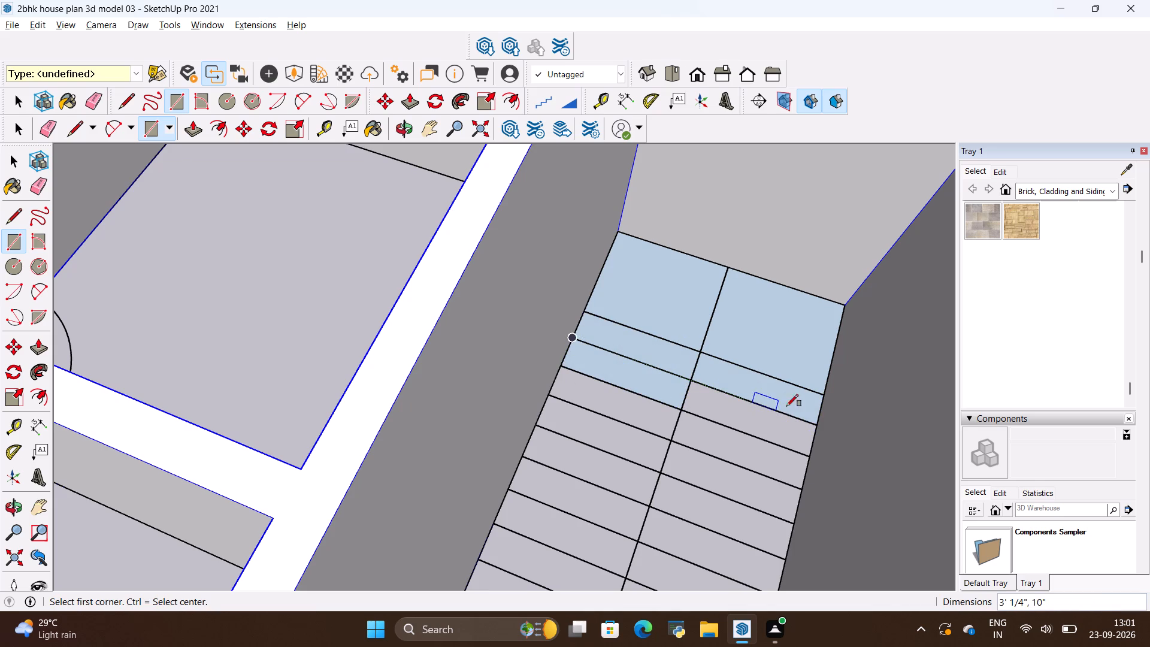
pyautogui.click(819, 427)
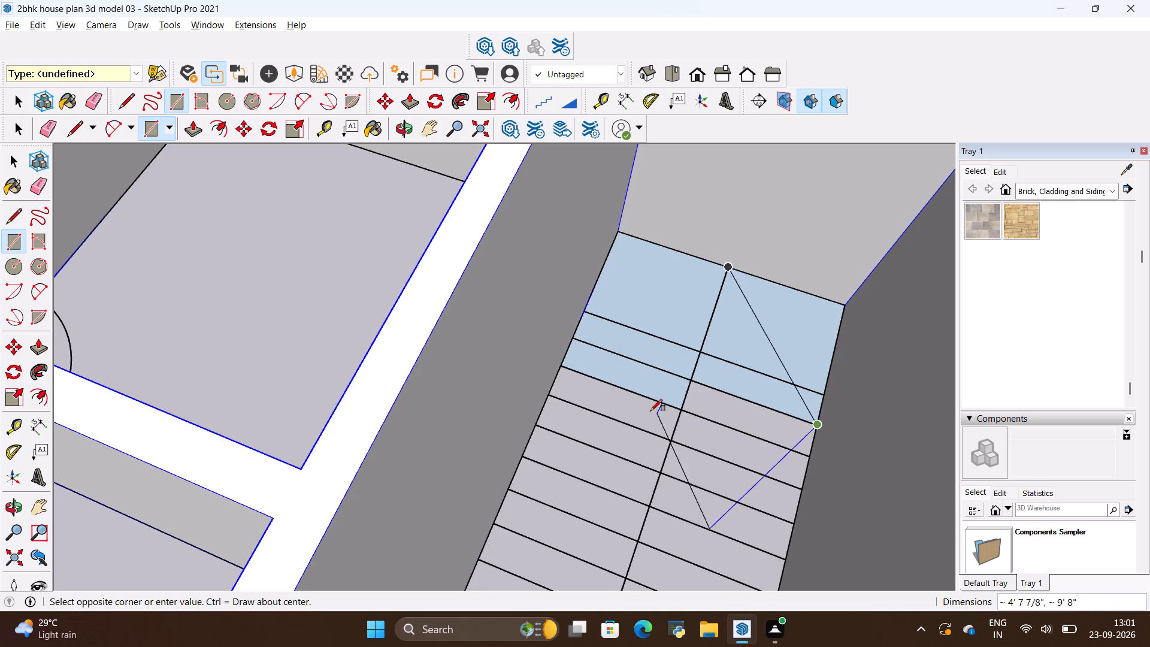
pyautogui.click(684, 407)
# Draw 3' 1/4" by 10" rectangles over the third and fourth tread rows from the landing, on both flights.
pyautogui.click(680, 409)
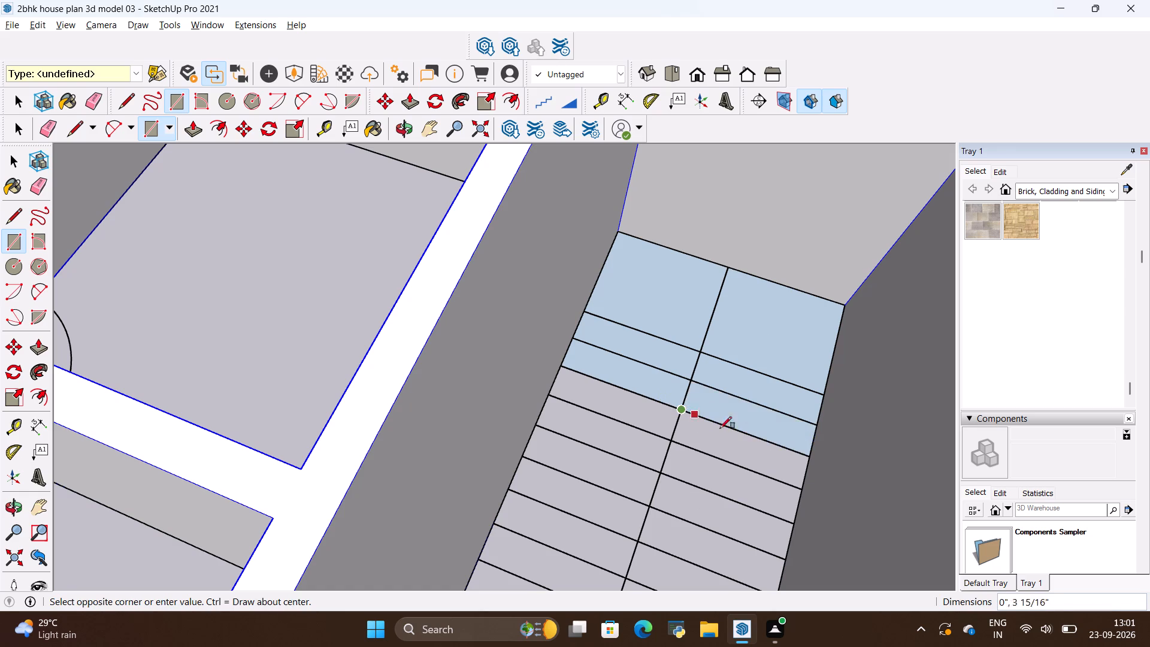
pyautogui.click(806, 487)
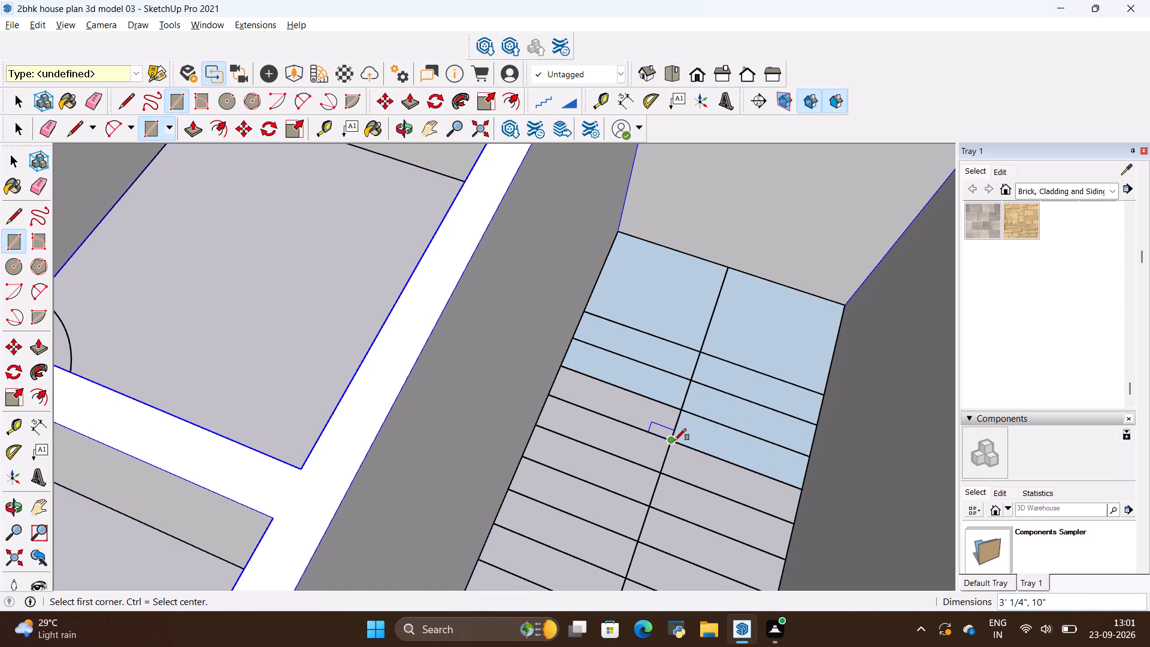
pyautogui.click(674, 440)
pyautogui.click(561, 369)
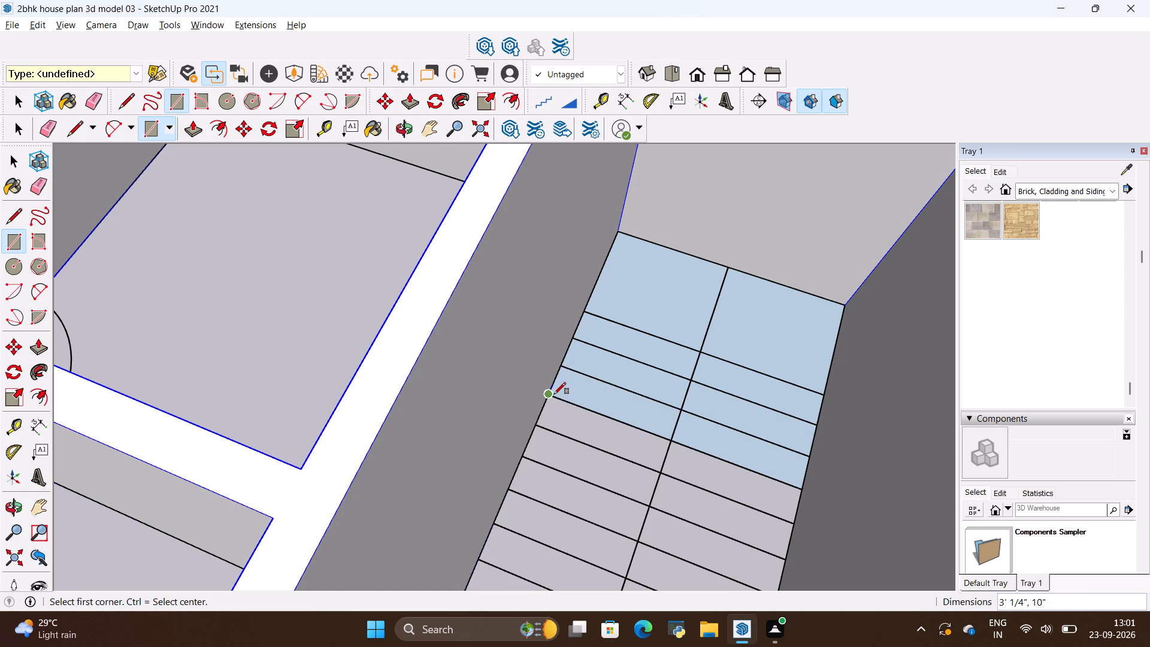
pyautogui.click(552, 394)
pyautogui.click(661, 470)
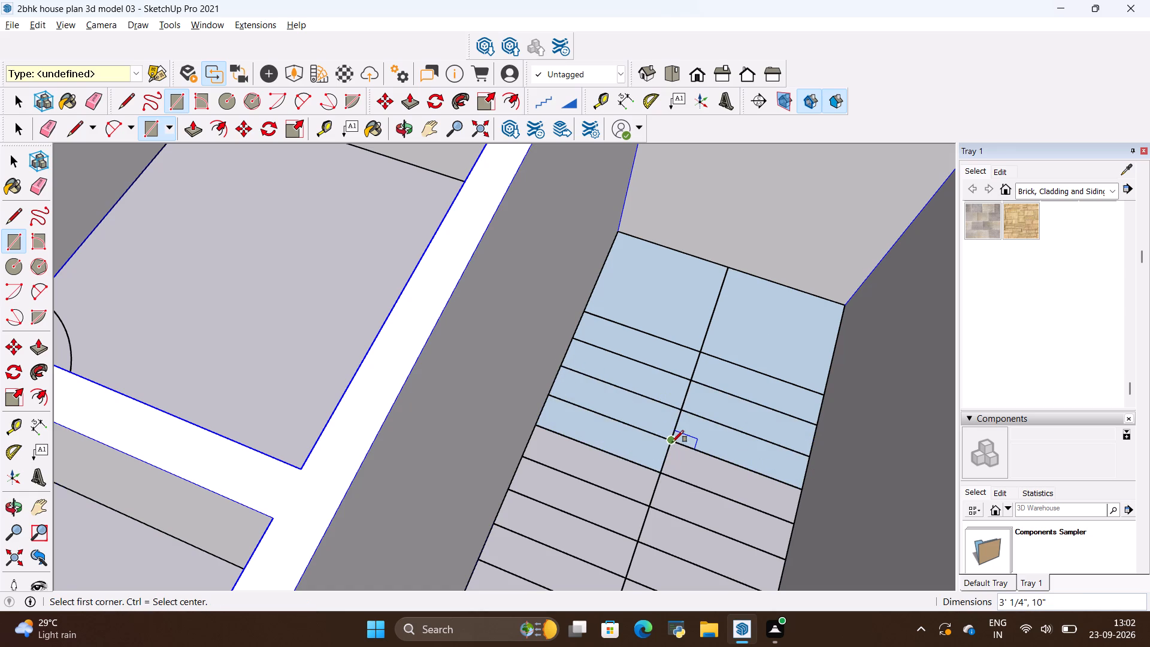
pyautogui.click(672, 442)
pyautogui.click(798, 522)
# Draw 3' 1/4" by 10" rectangles over the fifth, sixth and seventh tread rows from the landing, on both flights.
pyautogui.scroll(-3, 732, 448)
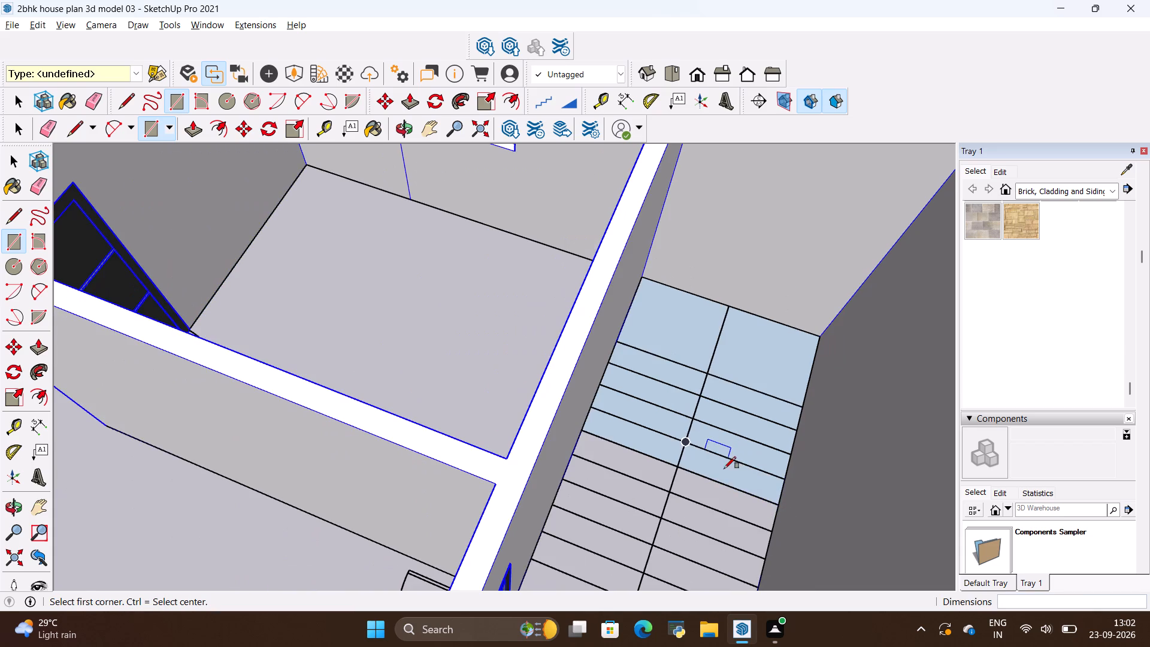
pyautogui.scroll(-5, 684, 416)
pyautogui.scroll(11, 688, 495)
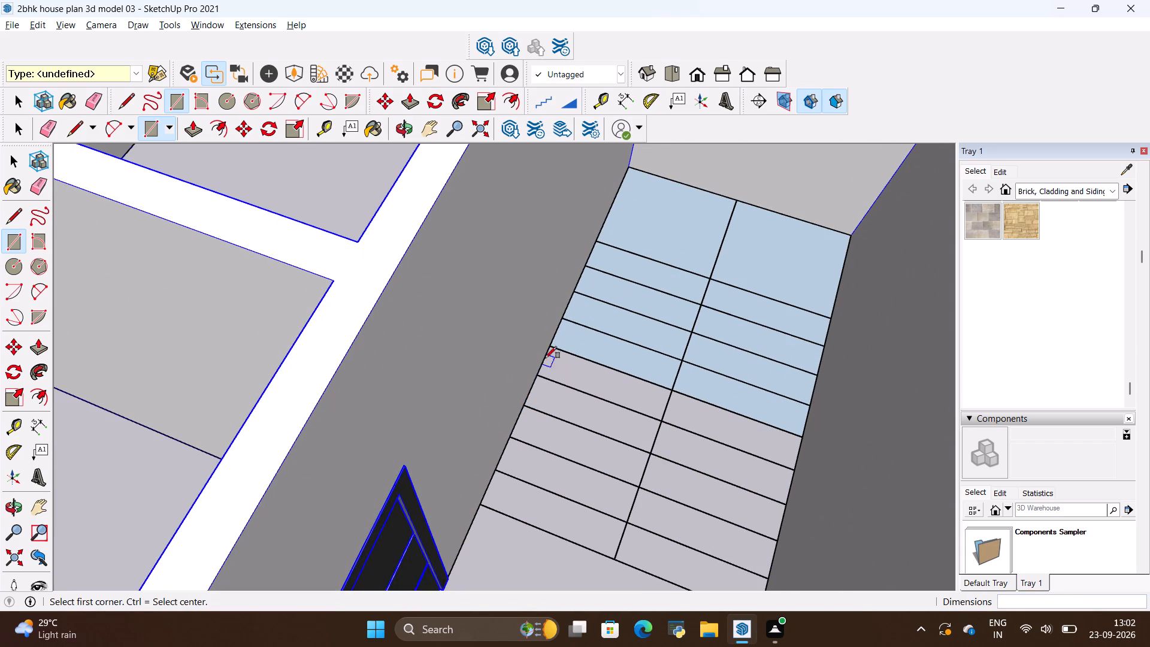
pyautogui.click(545, 346)
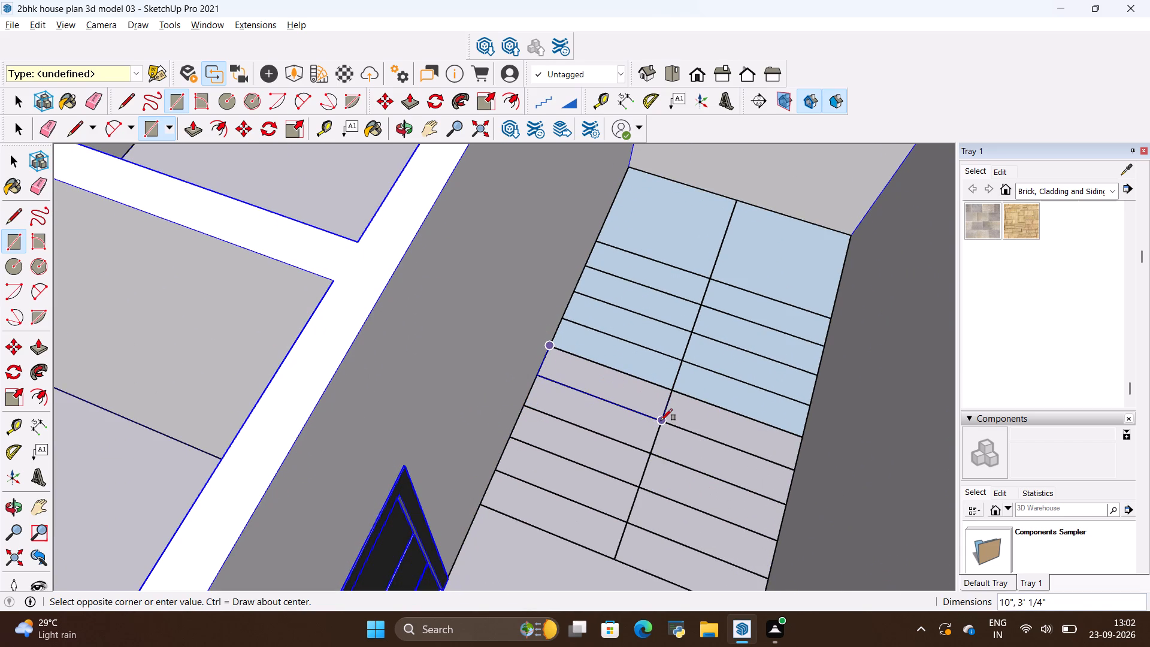
pyautogui.click(661, 421)
pyautogui.click(664, 420)
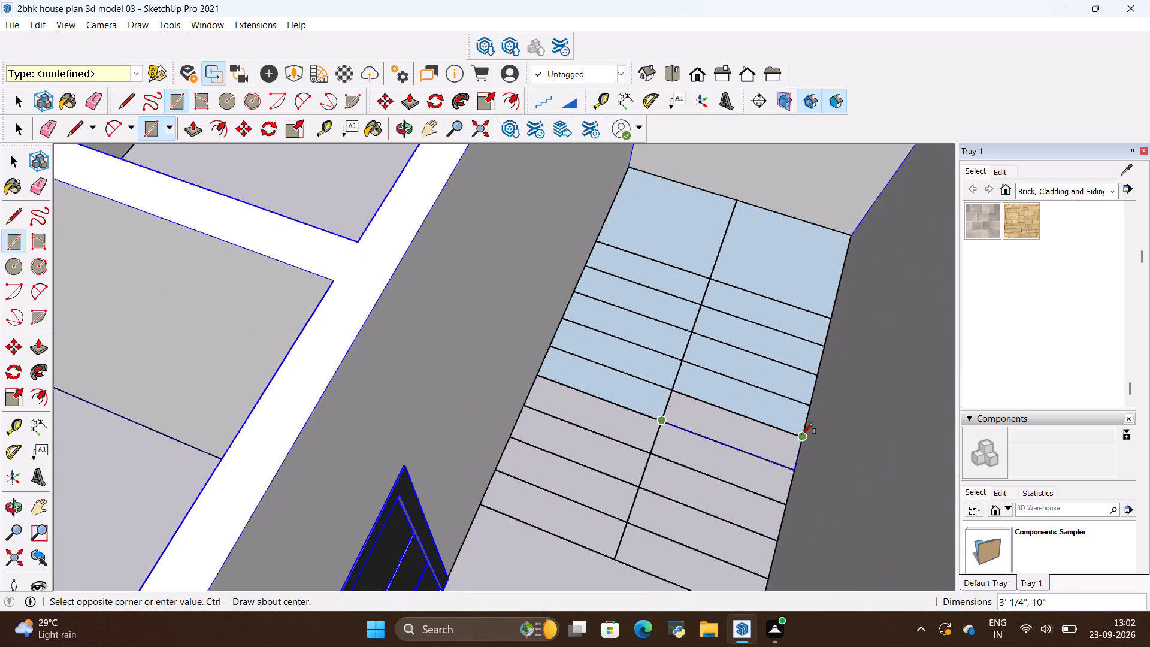
pyautogui.click(801, 434)
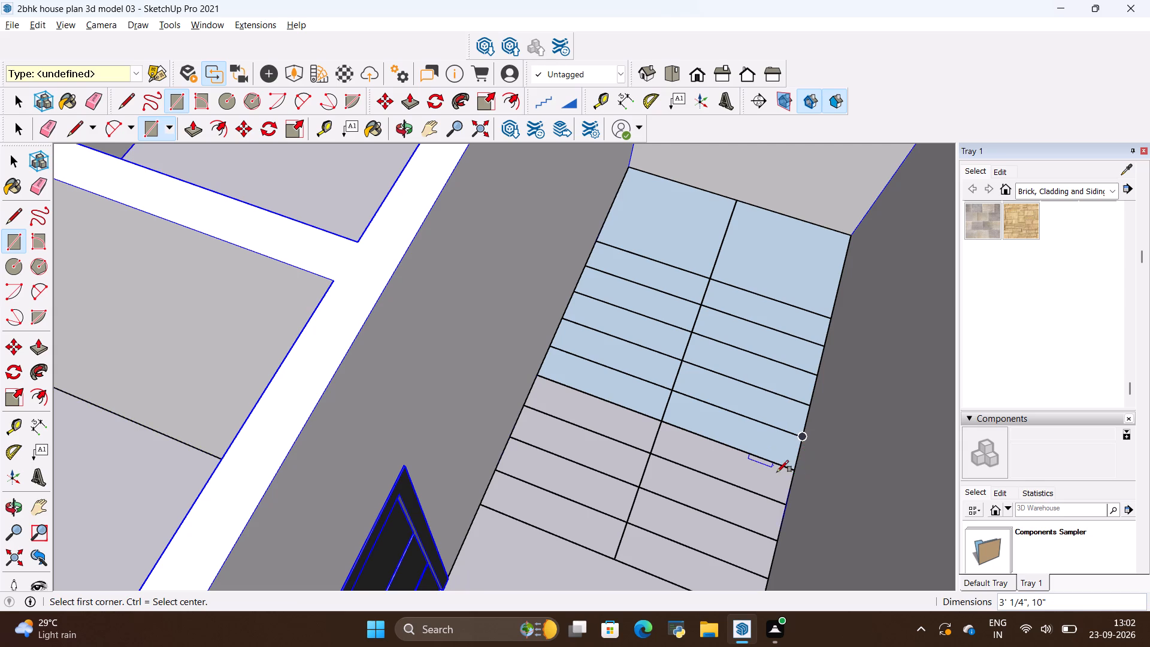
pyautogui.click(798, 474)
pyautogui.click(656, 457)
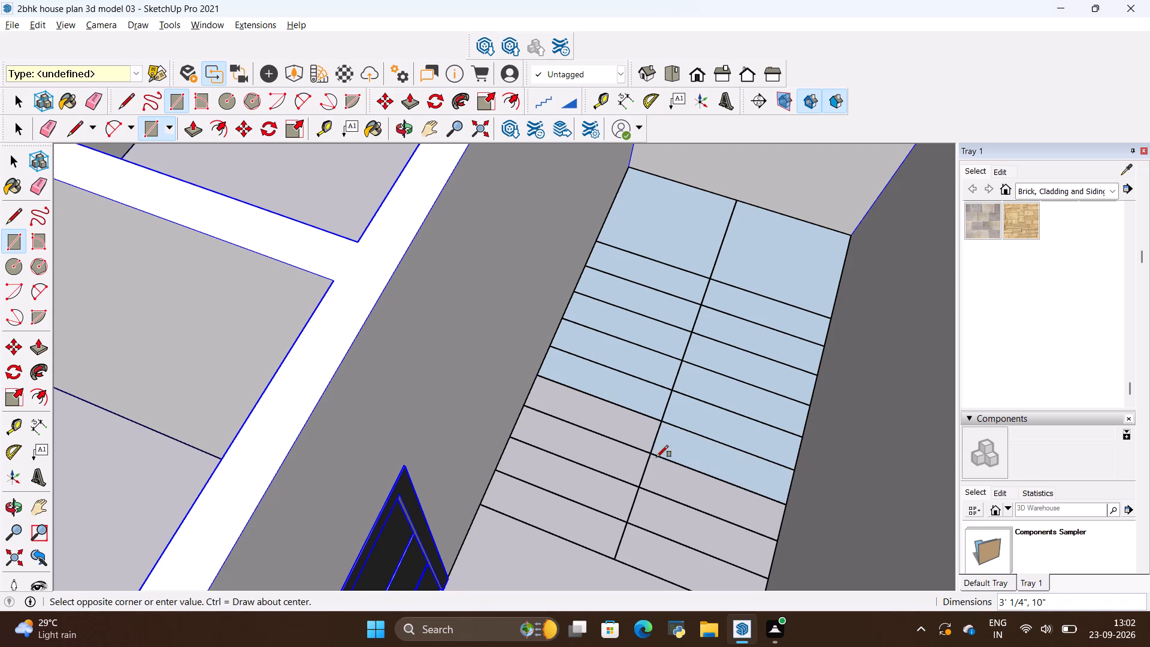
pyautogui.click(659, 421)
pyautogui.click(525, 408)
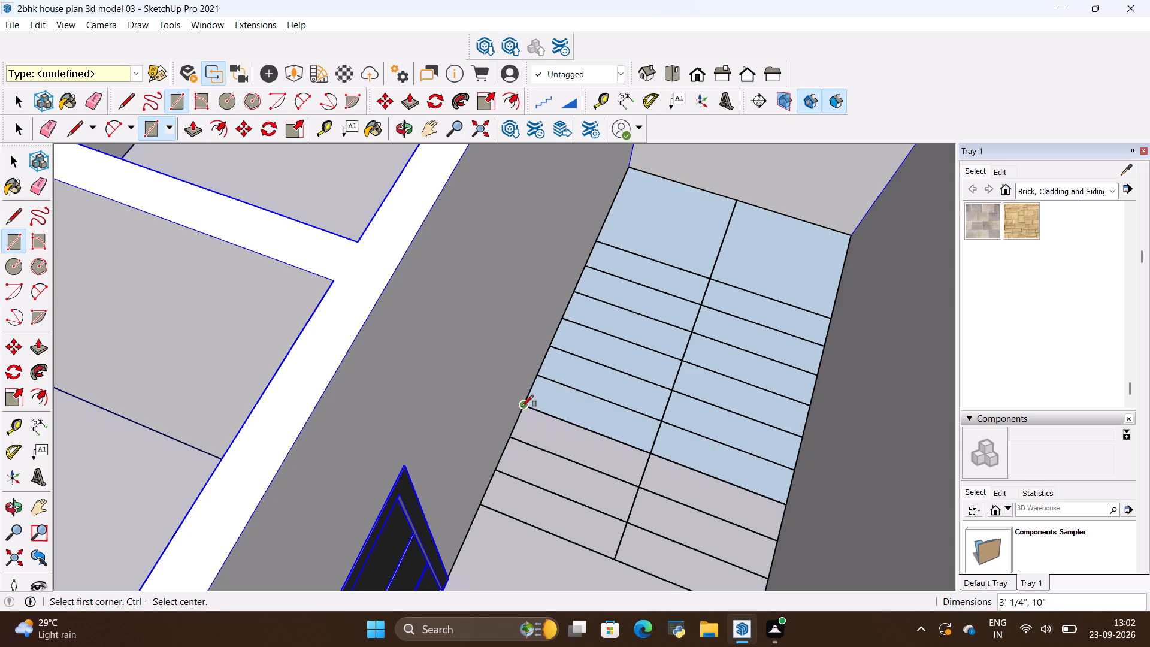
pyautogui.click(522, 407)
pyautogui.click(641, 485)
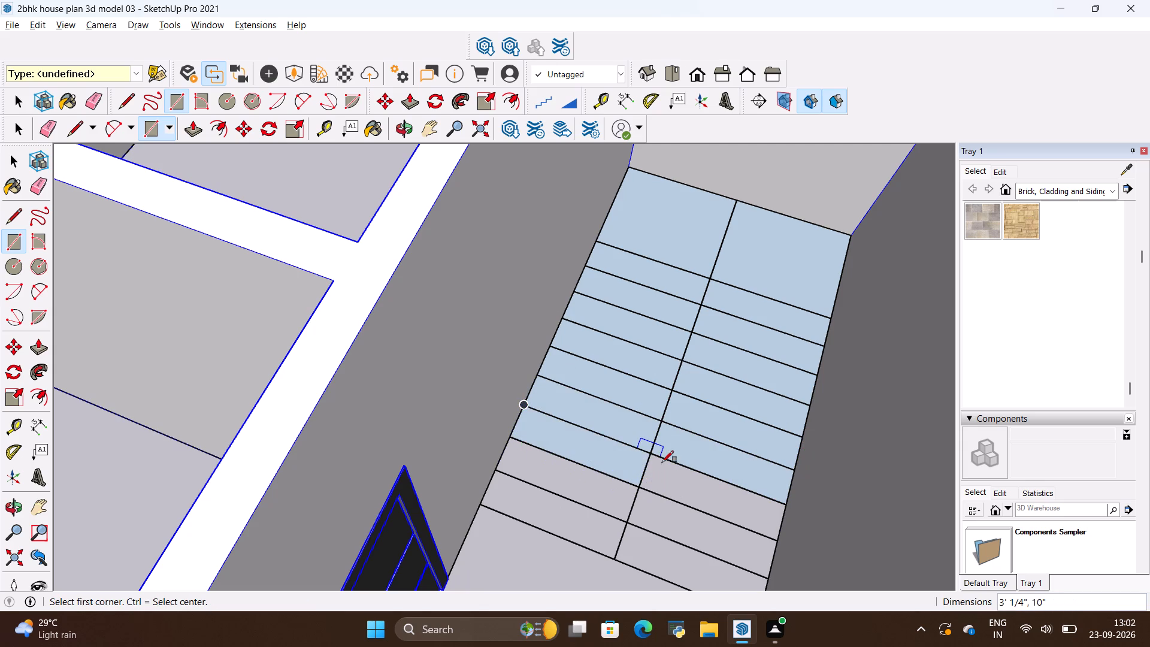
pyautogui.click(652, 452)
pyautogui.click(780, 539)
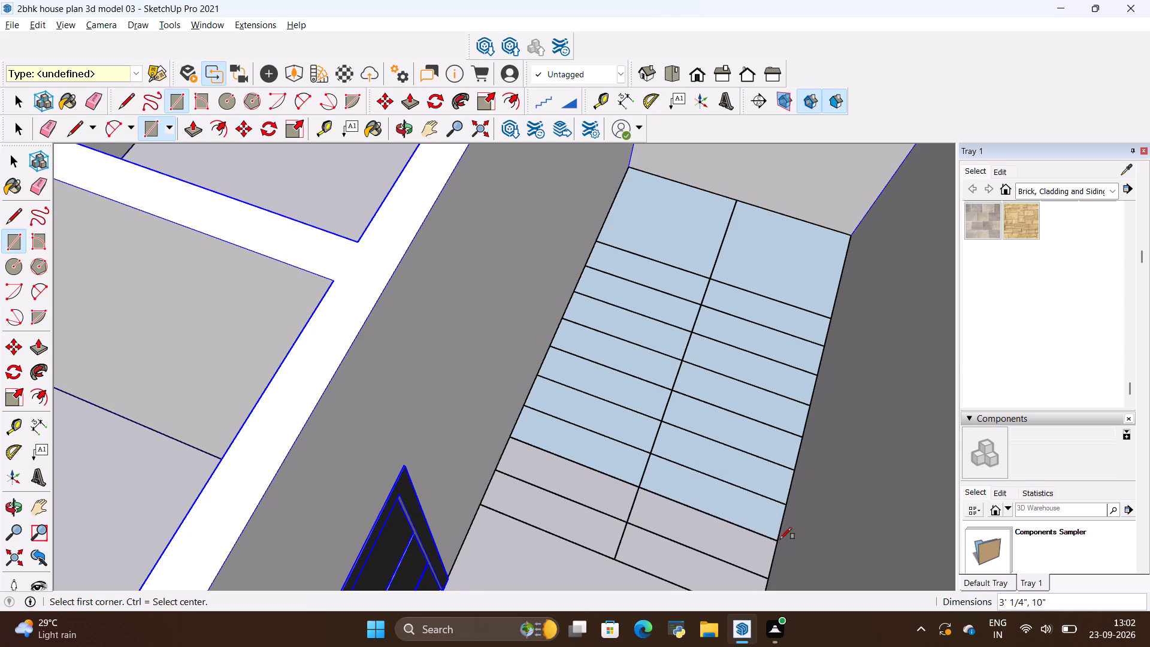
# Draw 3' 1/4" by 10" rectangles over the last two tread rows at the foot of both flights.
pyautogui.scroll(-3, 610, 430)
pyautogui.scroll(4, 645, 558)
pyautogui.scroll(3, 699, 572)
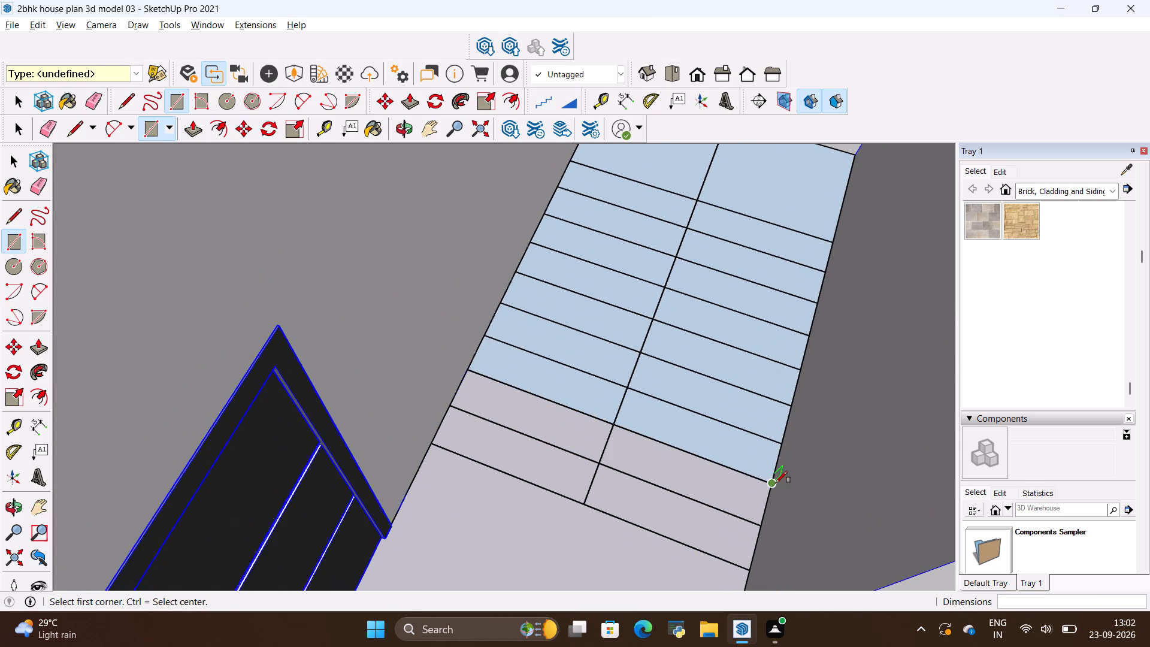
pyautogui.click(774, 483)
pyautogui.click(602, 468)
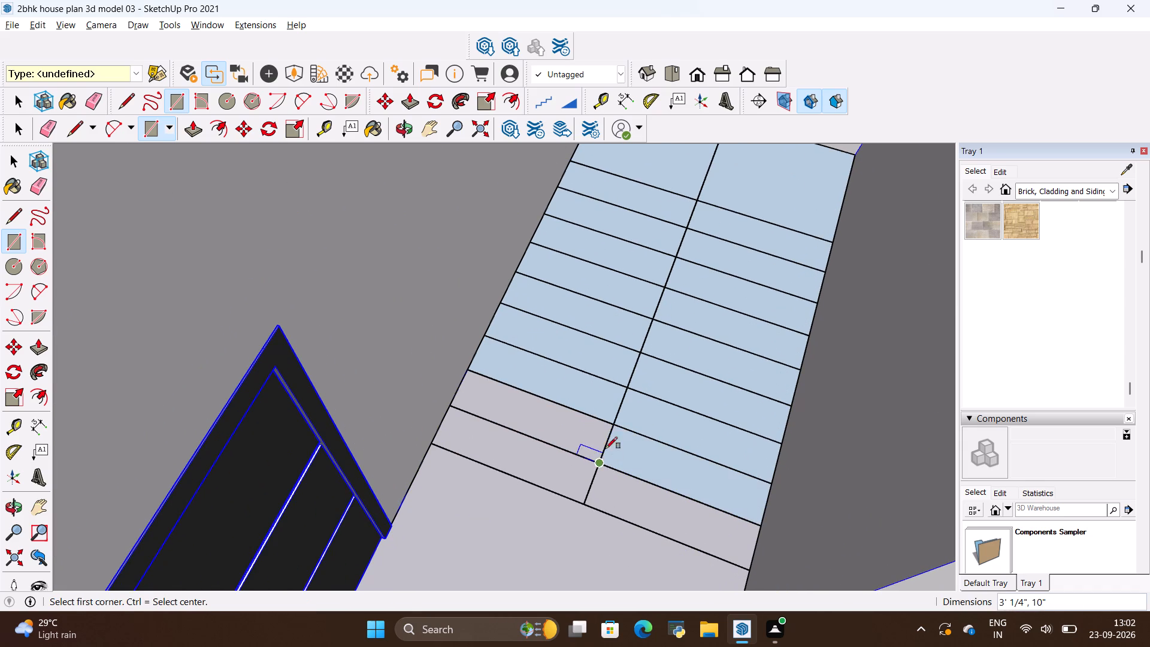
pyautogui.click(612, 425)
pyautogui.click(453, 406)
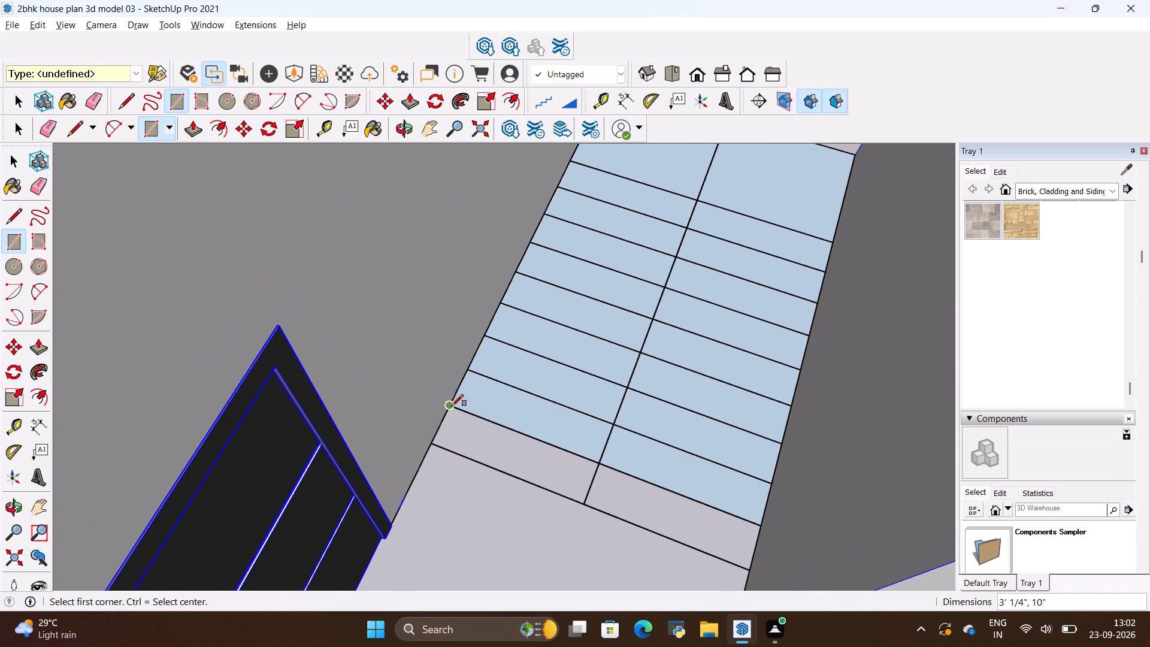
pyautogui.click(449, 406)
pyautogui.click(582, 505)
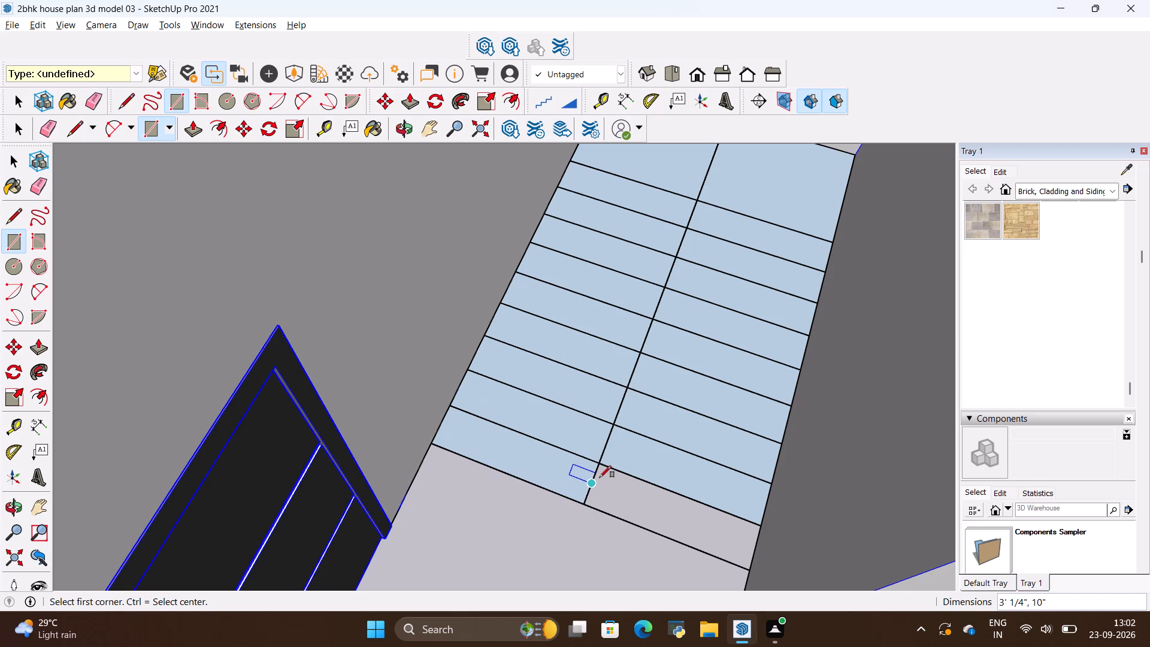
pyautogui.click(598, 461)
pyautogui.click(754, 570)
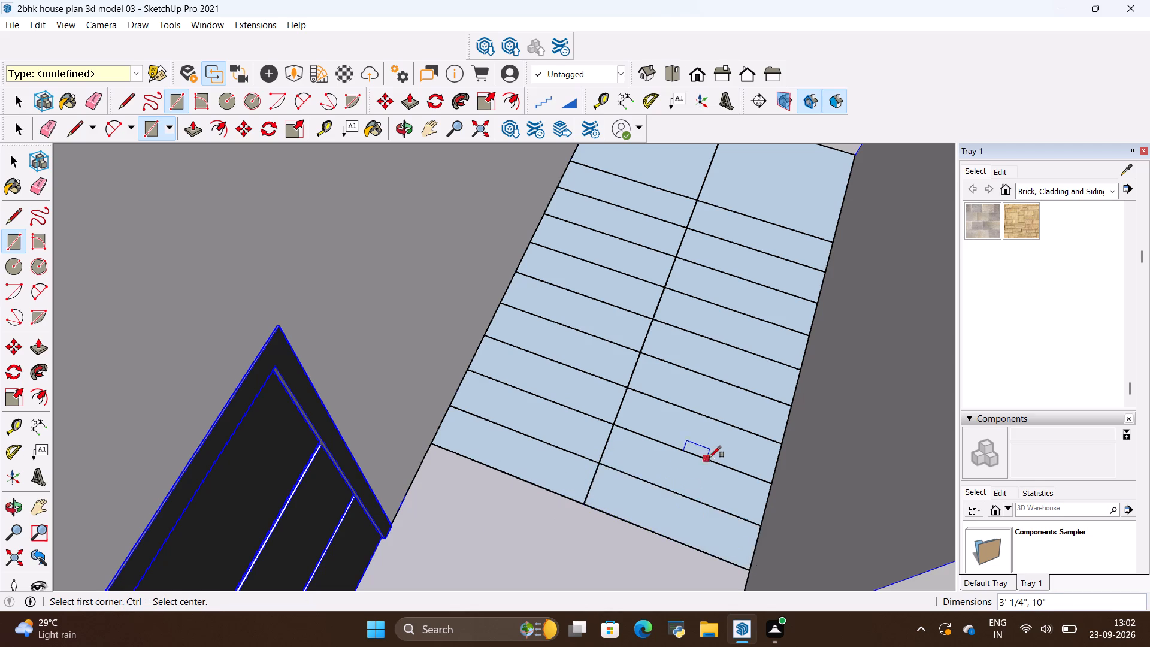
# Select all connected landing and tread faces with their edges and make them a group.
pyautogui.scroll(-7, 714, 453)
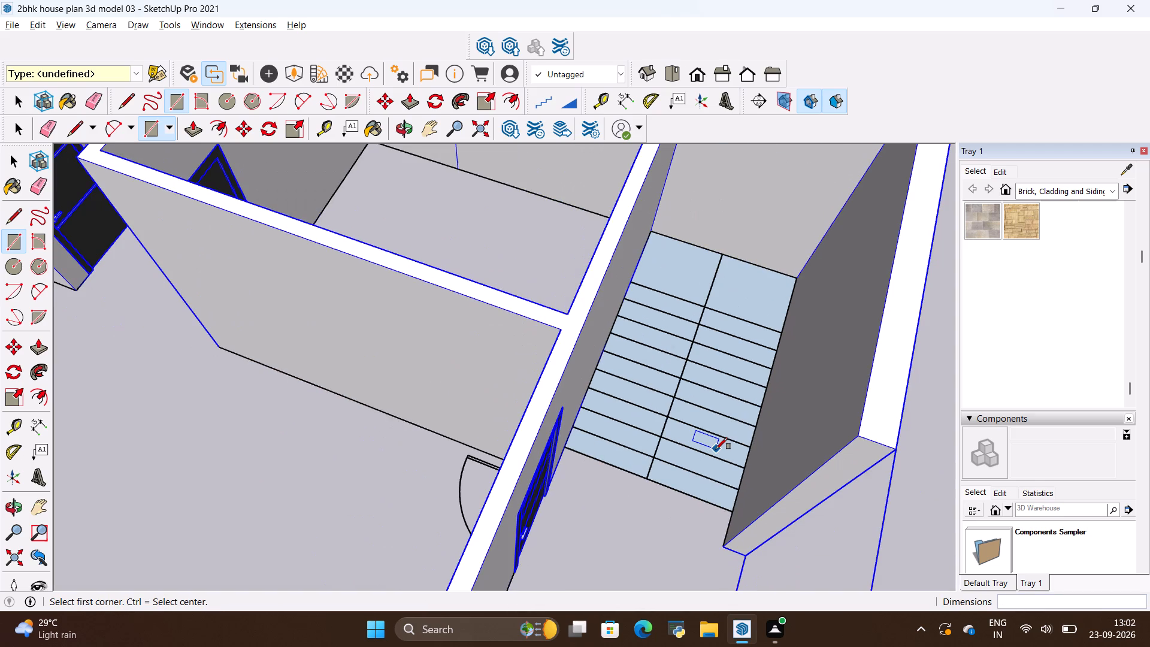
pyautogui.press('space')
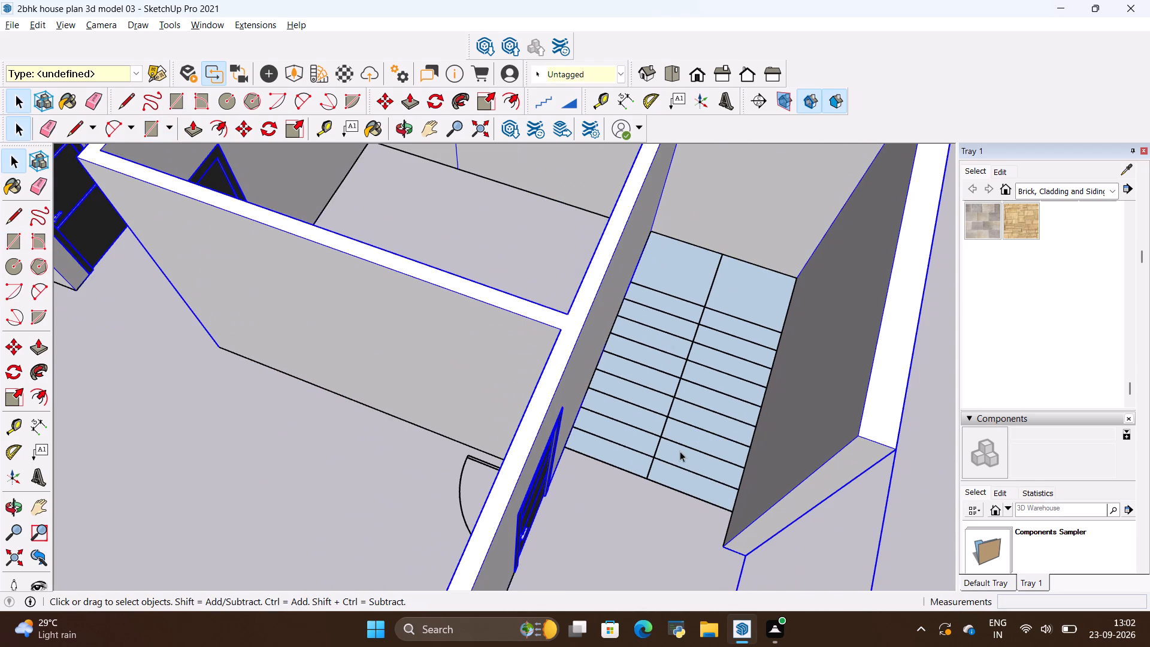
pyautogui.scroll(-3, 763, 424)
pyautogui.click(871, 425)
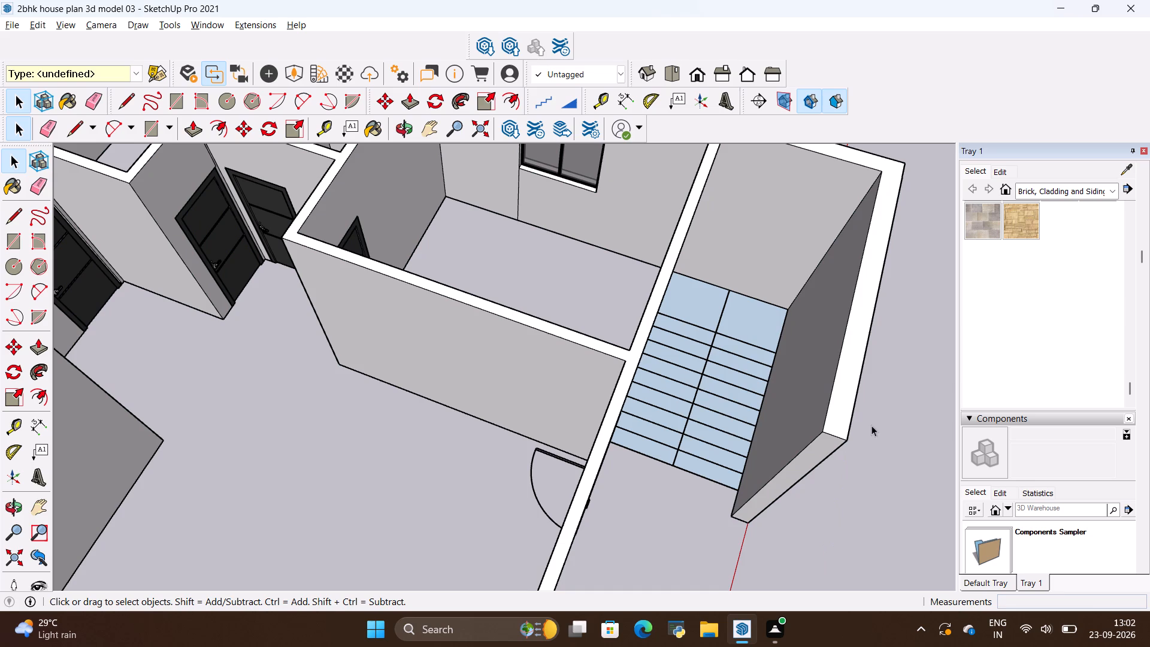
pyautogui.tripleClick(725, 433)
pyautogui.click(725, 433)
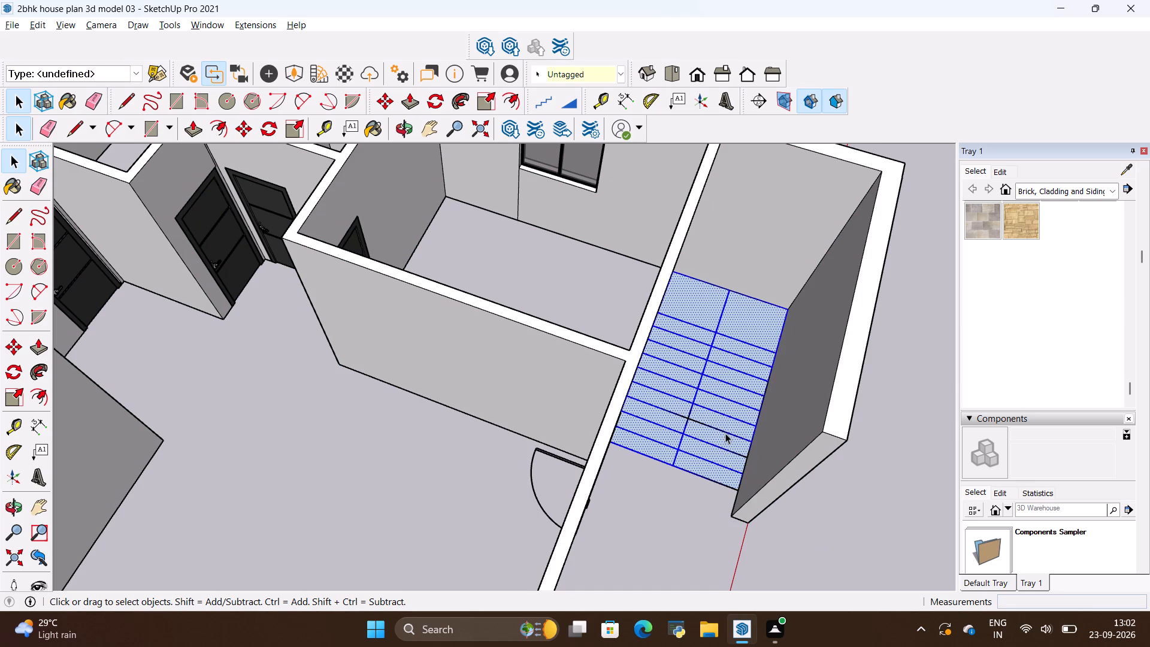
pyautogui.scroll(7, 712, 427)
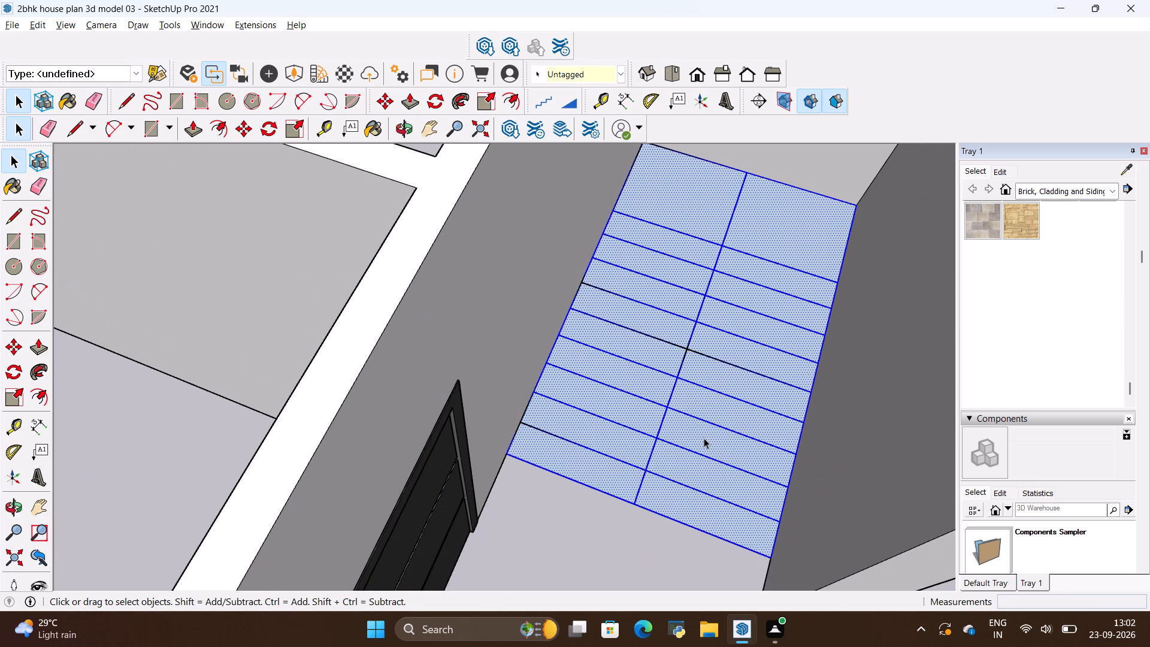
pyautogui.rightClick(709, 407)
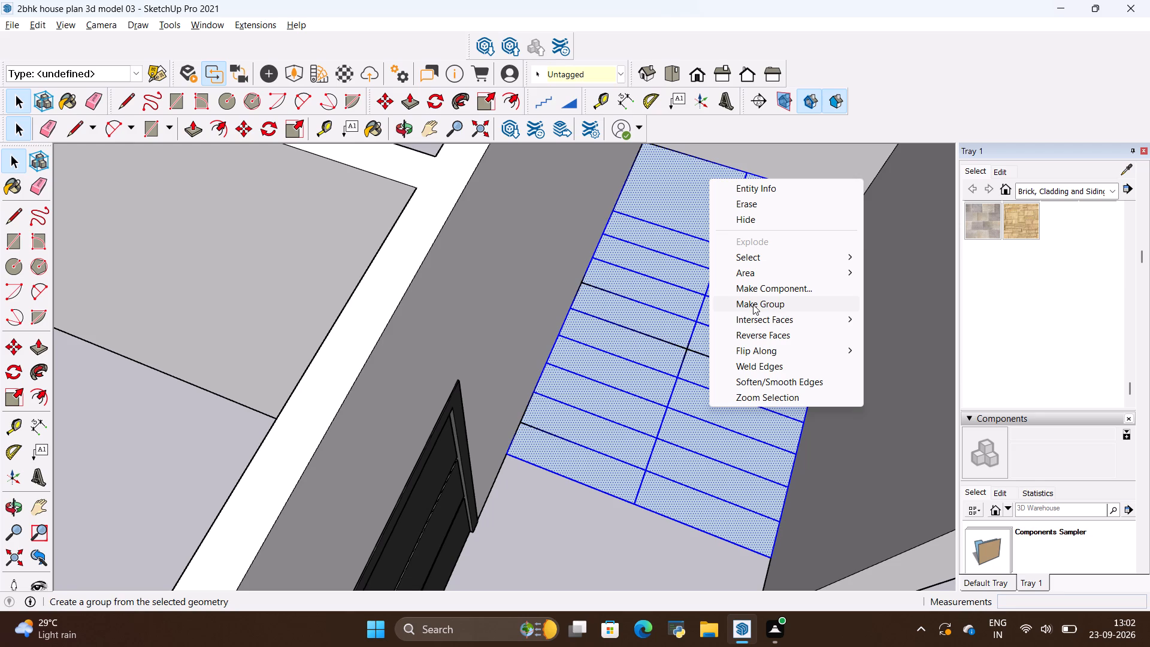
pyautogui.click(768, 304)
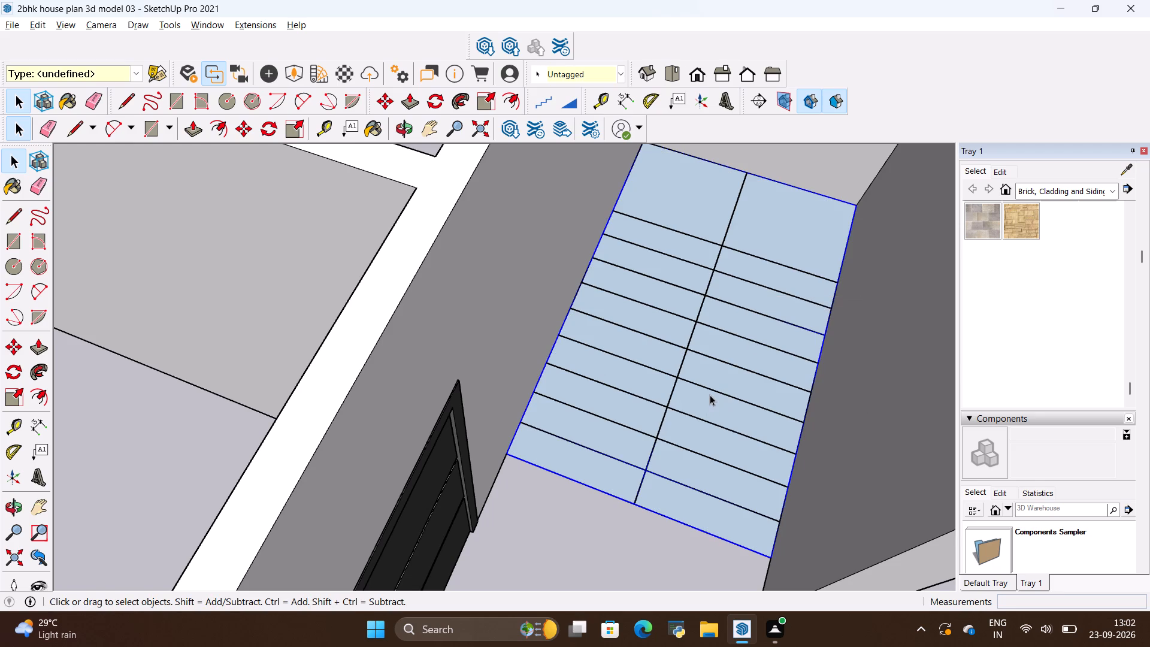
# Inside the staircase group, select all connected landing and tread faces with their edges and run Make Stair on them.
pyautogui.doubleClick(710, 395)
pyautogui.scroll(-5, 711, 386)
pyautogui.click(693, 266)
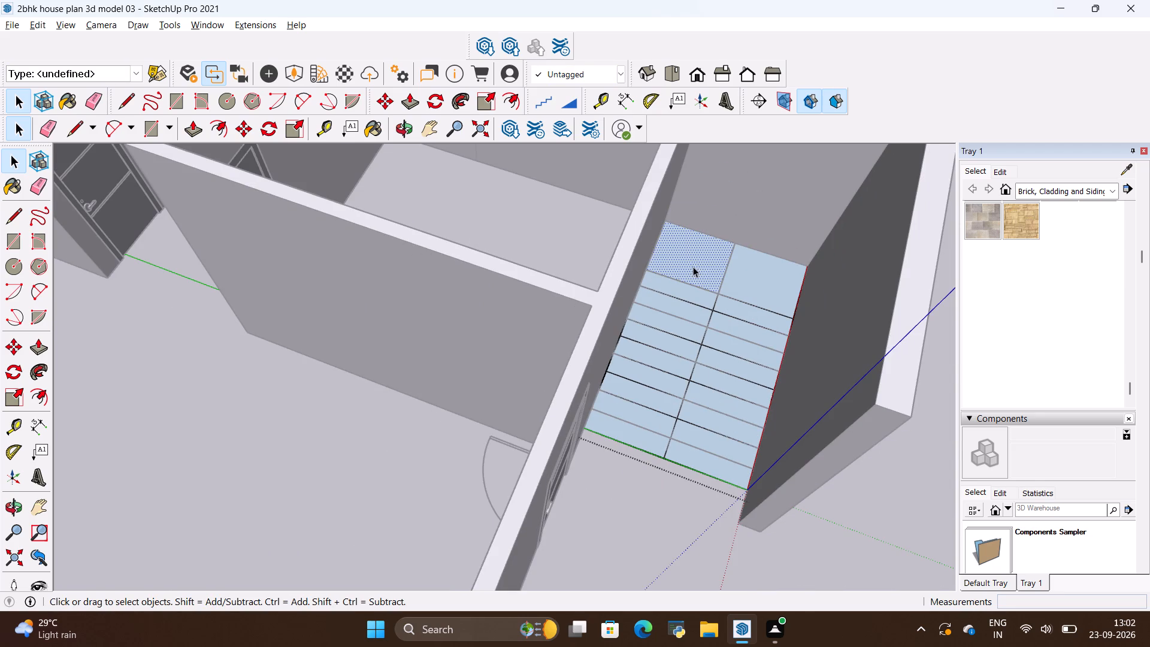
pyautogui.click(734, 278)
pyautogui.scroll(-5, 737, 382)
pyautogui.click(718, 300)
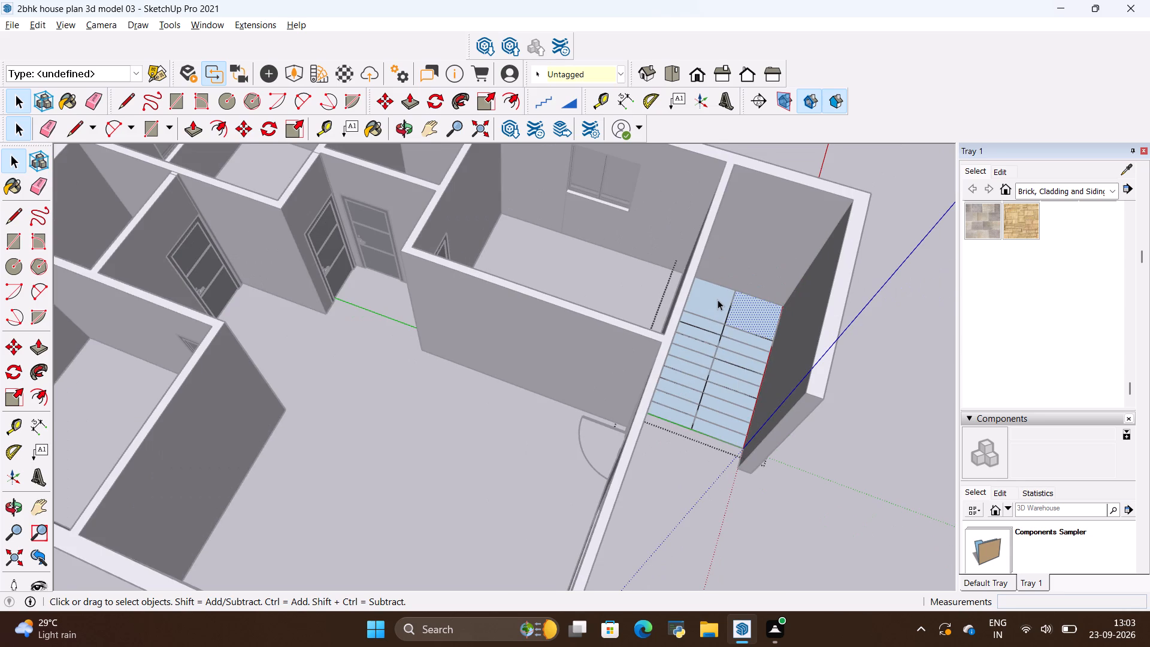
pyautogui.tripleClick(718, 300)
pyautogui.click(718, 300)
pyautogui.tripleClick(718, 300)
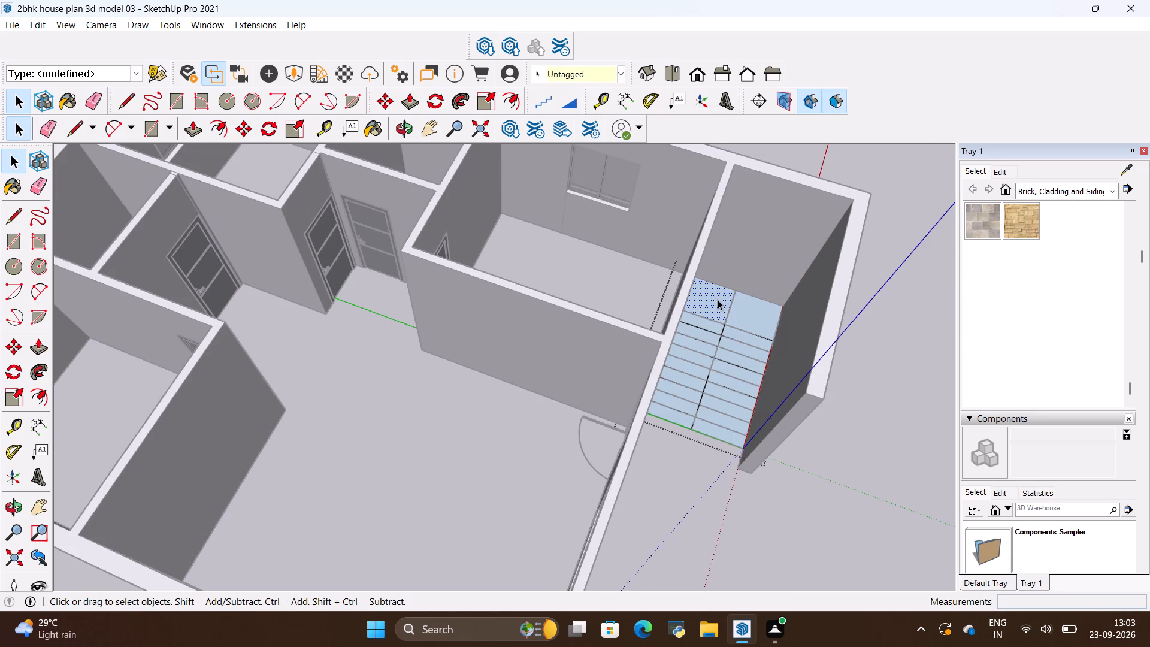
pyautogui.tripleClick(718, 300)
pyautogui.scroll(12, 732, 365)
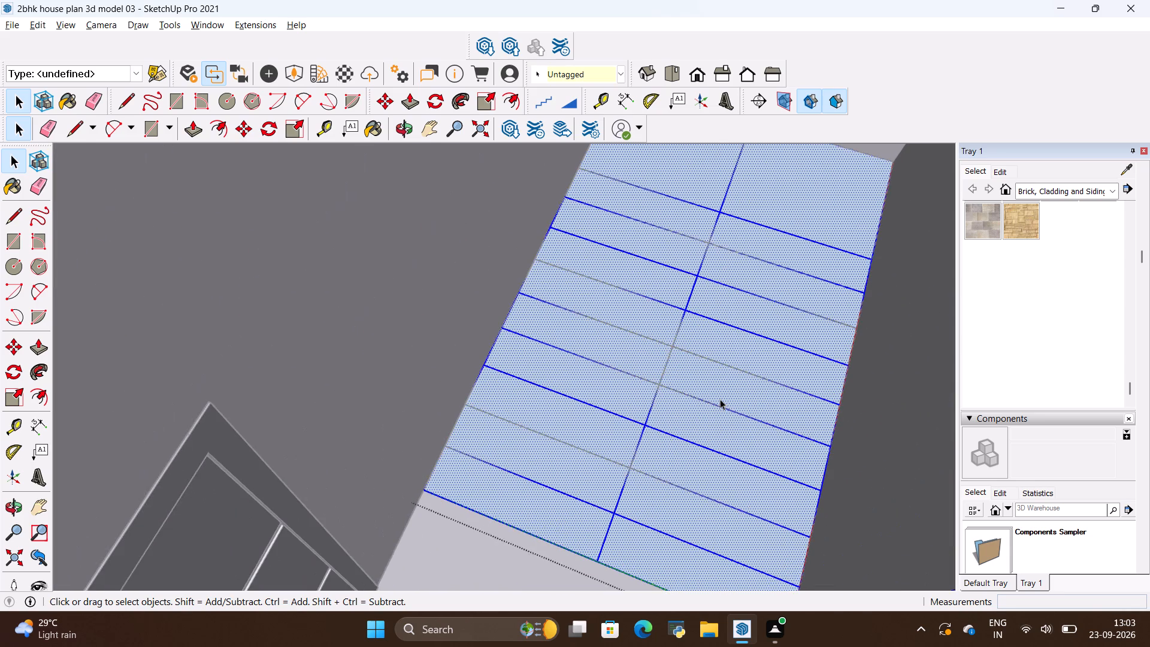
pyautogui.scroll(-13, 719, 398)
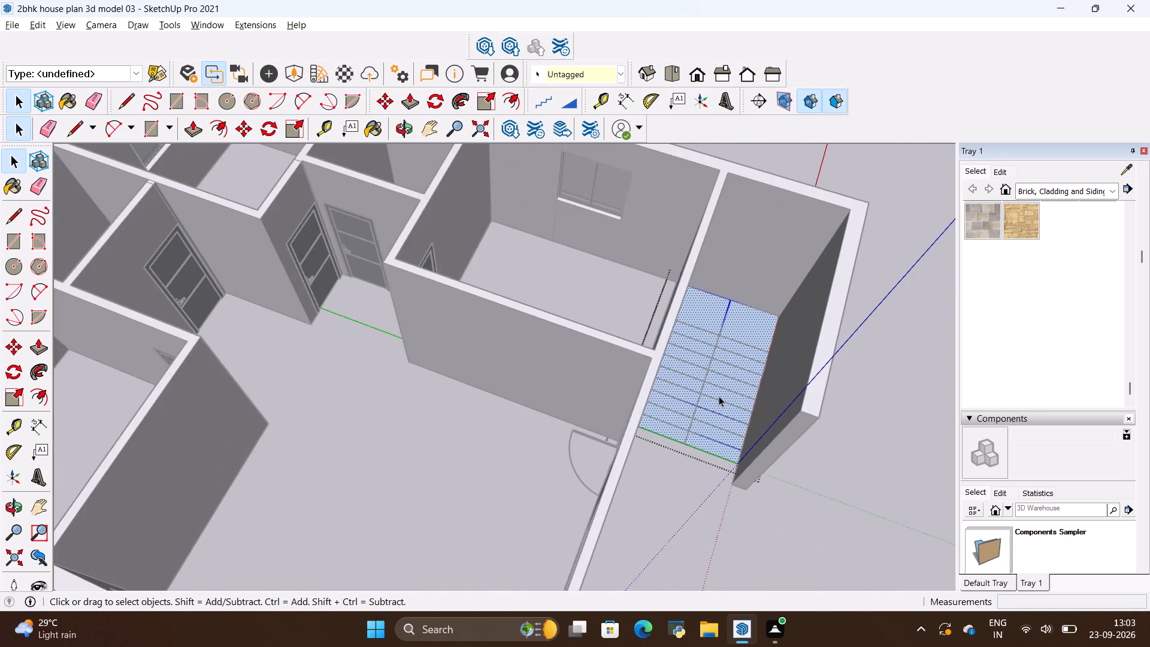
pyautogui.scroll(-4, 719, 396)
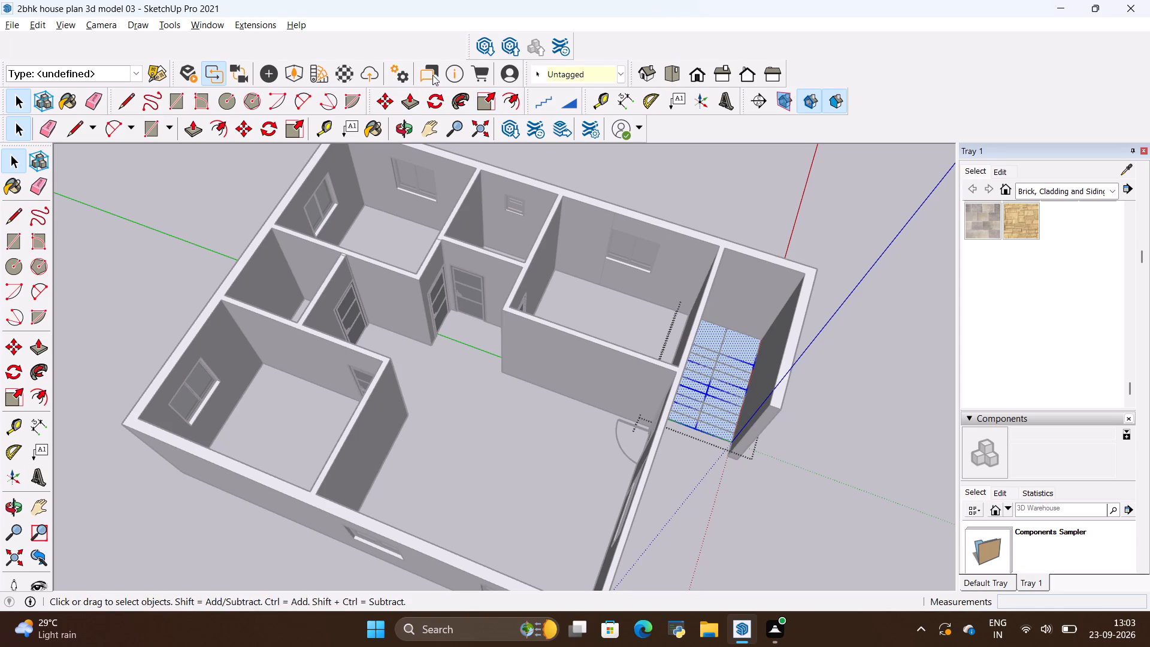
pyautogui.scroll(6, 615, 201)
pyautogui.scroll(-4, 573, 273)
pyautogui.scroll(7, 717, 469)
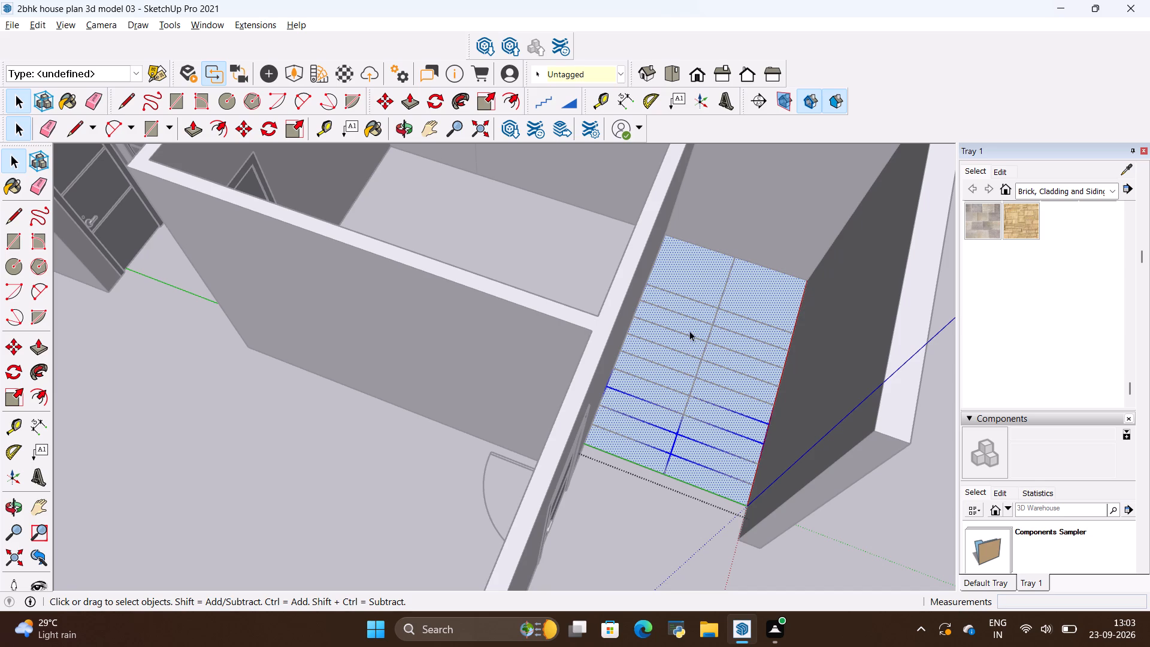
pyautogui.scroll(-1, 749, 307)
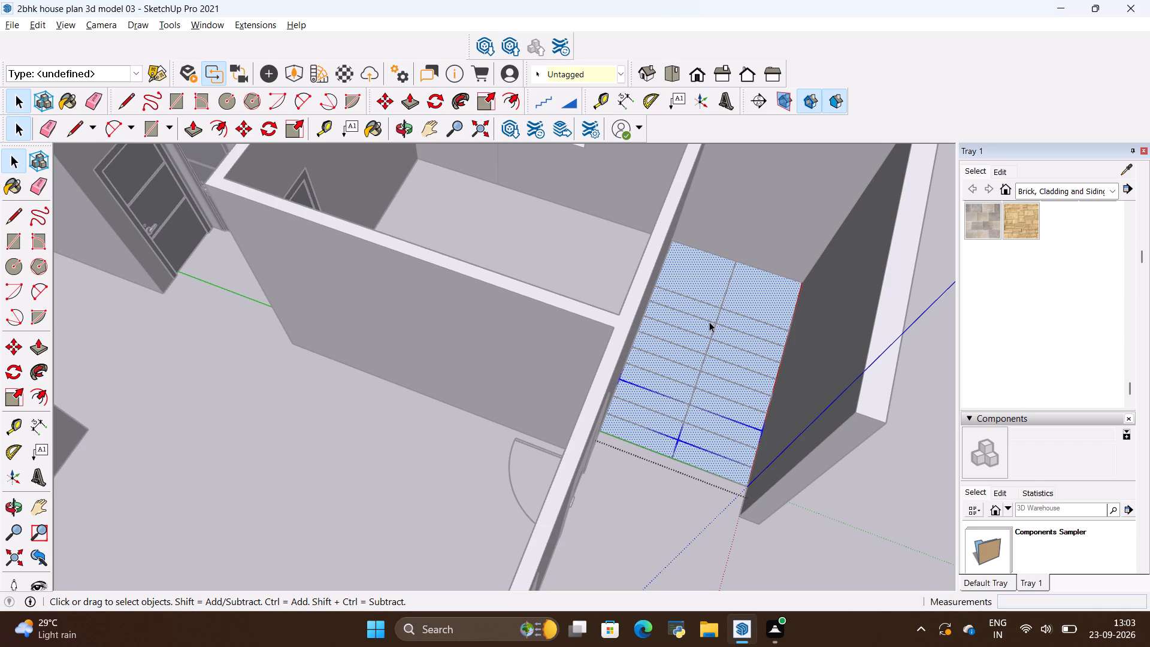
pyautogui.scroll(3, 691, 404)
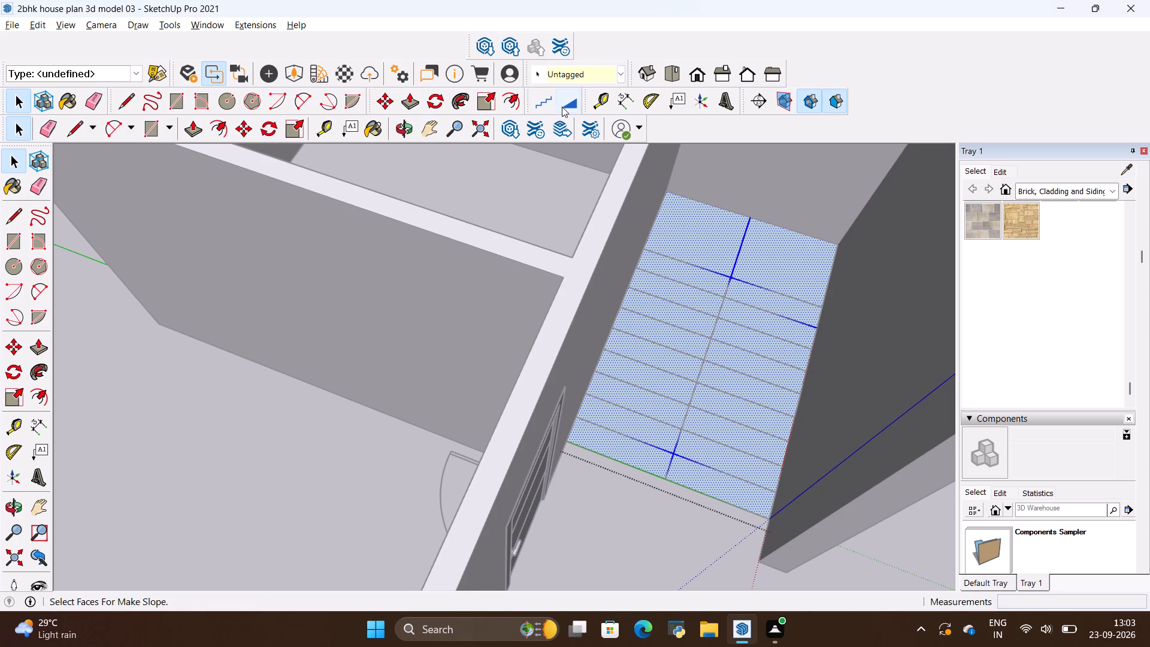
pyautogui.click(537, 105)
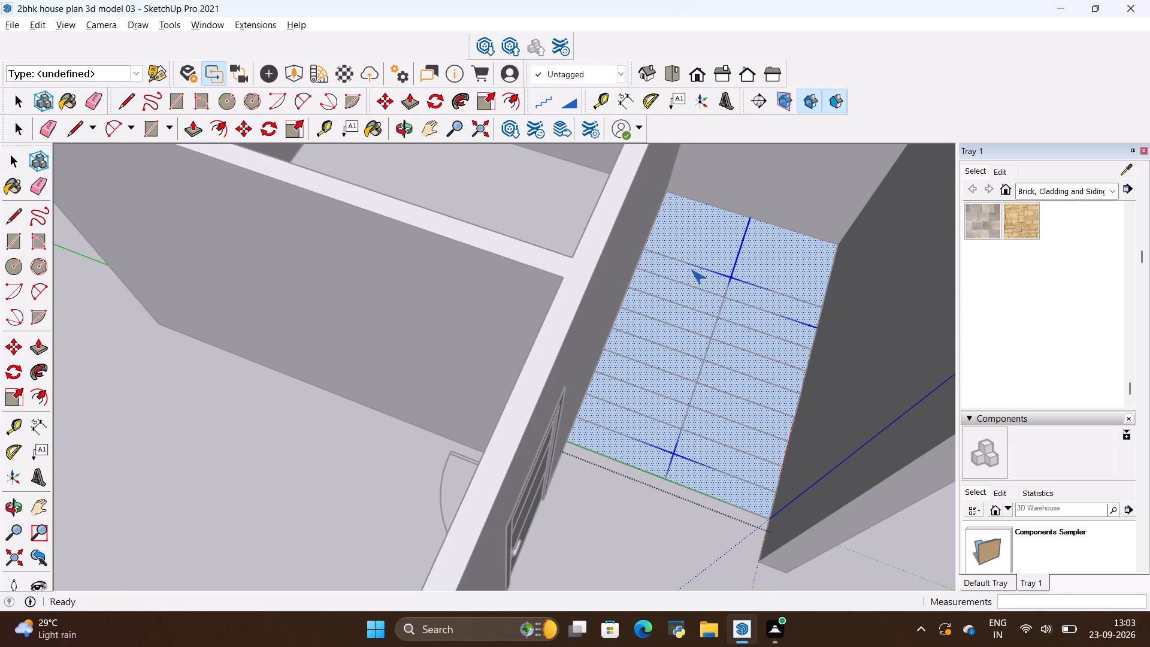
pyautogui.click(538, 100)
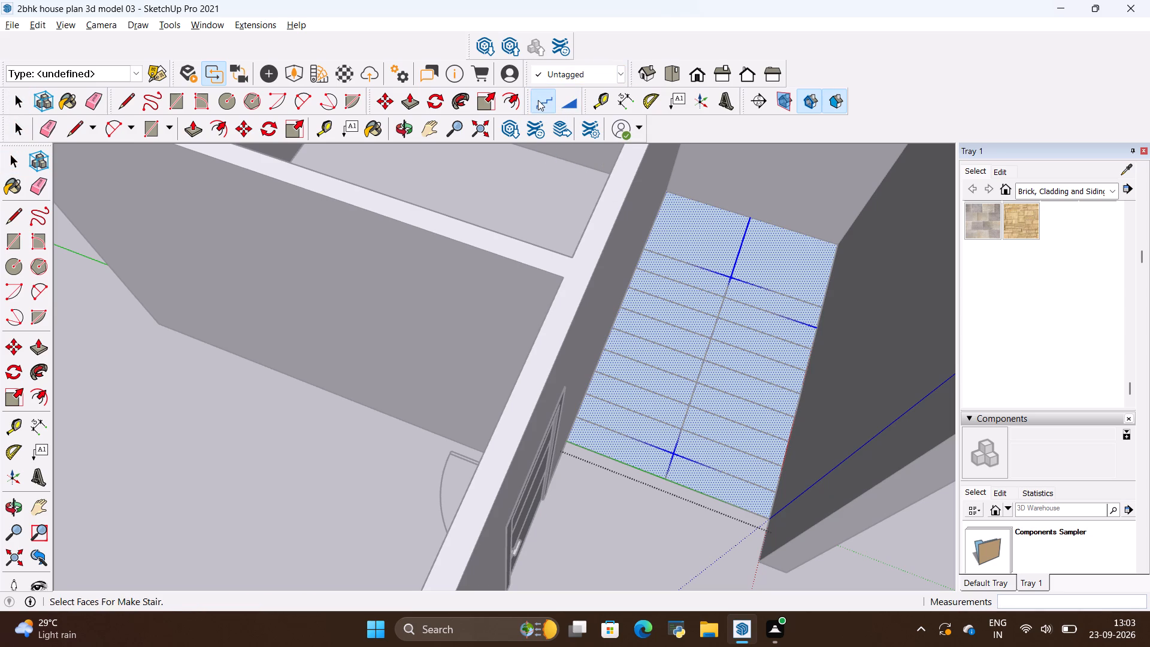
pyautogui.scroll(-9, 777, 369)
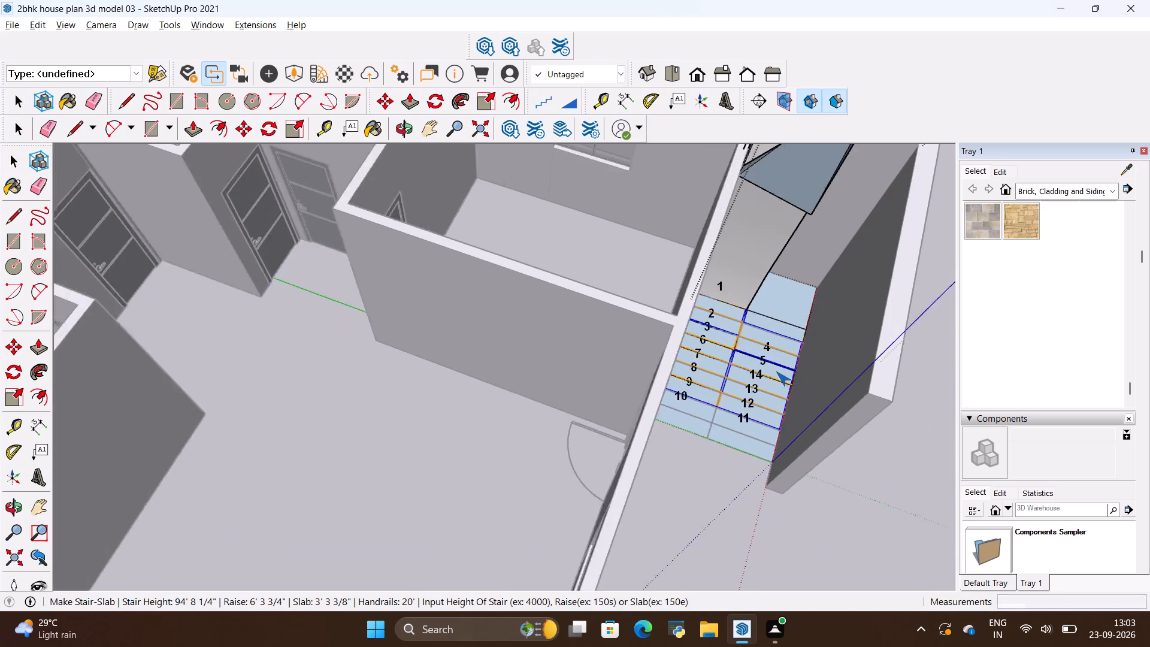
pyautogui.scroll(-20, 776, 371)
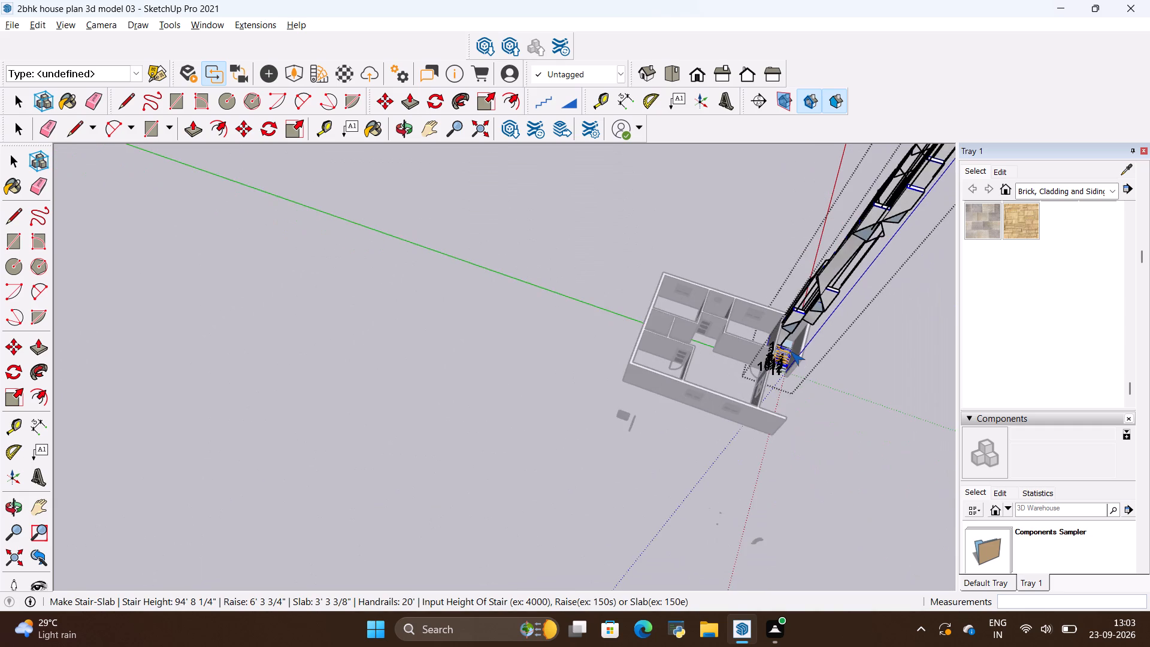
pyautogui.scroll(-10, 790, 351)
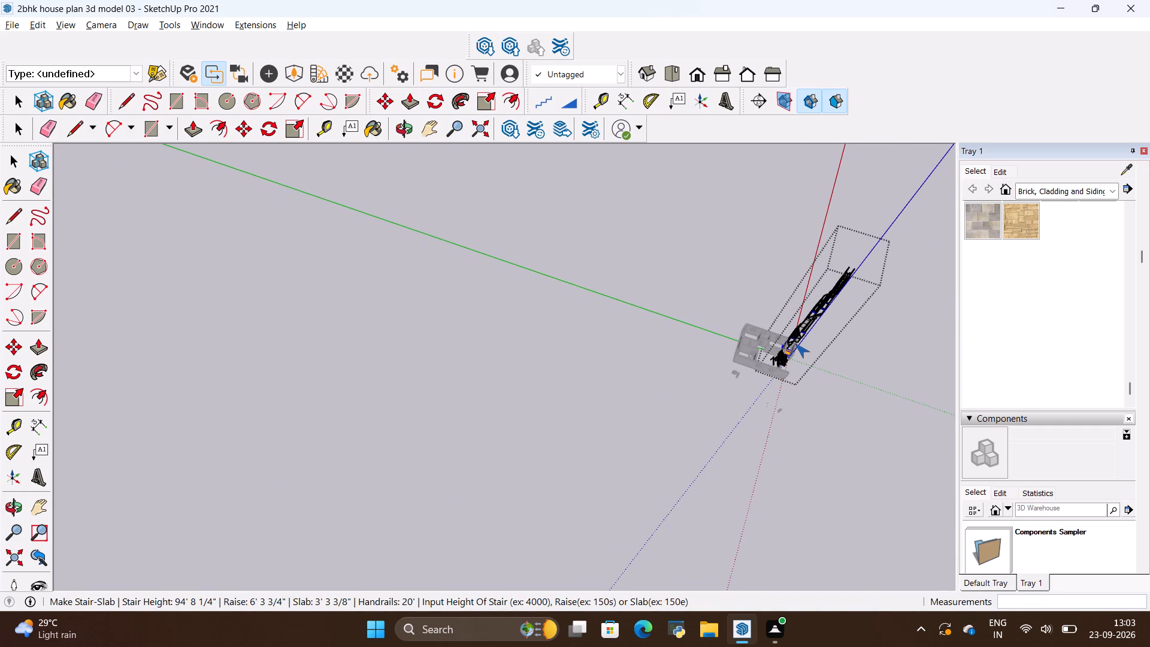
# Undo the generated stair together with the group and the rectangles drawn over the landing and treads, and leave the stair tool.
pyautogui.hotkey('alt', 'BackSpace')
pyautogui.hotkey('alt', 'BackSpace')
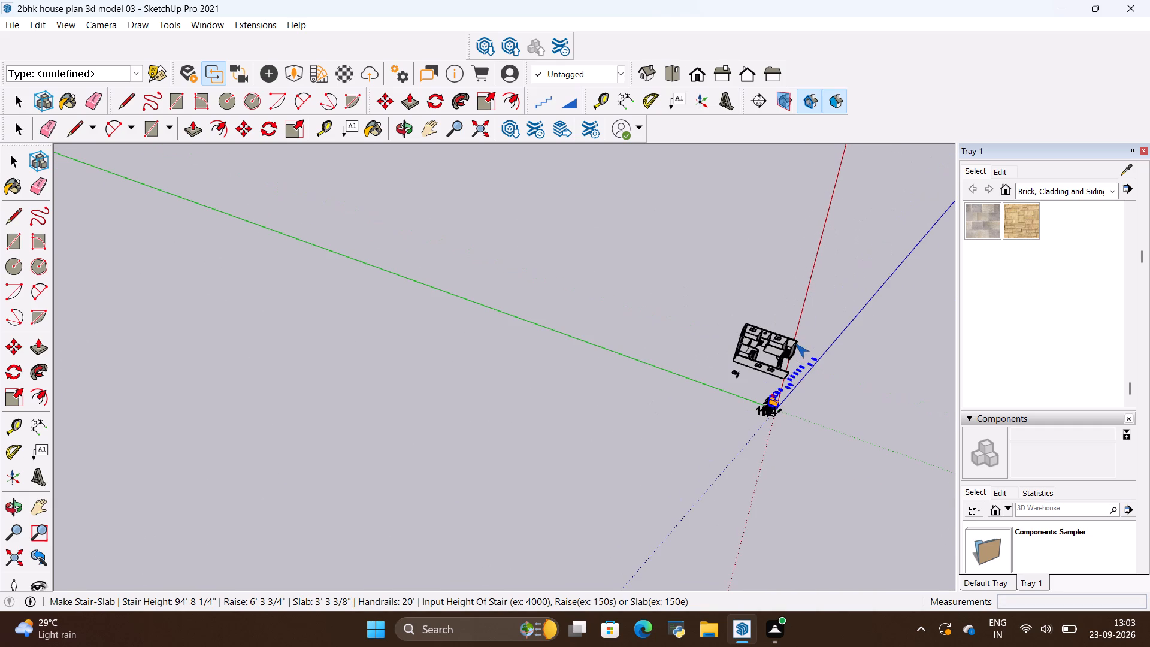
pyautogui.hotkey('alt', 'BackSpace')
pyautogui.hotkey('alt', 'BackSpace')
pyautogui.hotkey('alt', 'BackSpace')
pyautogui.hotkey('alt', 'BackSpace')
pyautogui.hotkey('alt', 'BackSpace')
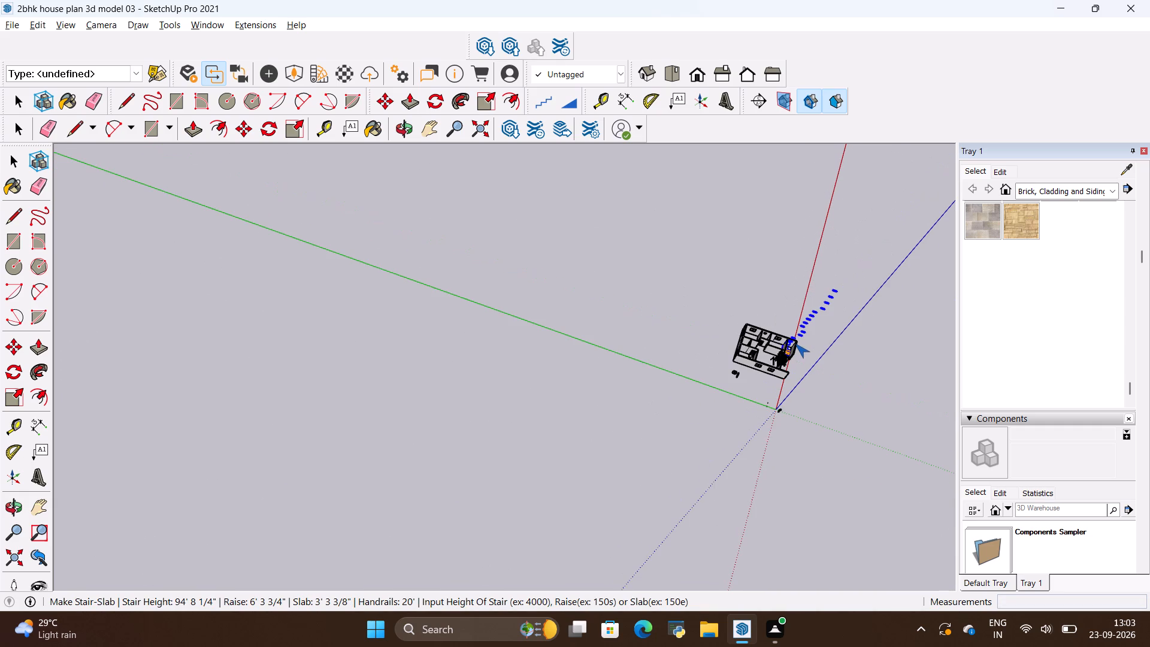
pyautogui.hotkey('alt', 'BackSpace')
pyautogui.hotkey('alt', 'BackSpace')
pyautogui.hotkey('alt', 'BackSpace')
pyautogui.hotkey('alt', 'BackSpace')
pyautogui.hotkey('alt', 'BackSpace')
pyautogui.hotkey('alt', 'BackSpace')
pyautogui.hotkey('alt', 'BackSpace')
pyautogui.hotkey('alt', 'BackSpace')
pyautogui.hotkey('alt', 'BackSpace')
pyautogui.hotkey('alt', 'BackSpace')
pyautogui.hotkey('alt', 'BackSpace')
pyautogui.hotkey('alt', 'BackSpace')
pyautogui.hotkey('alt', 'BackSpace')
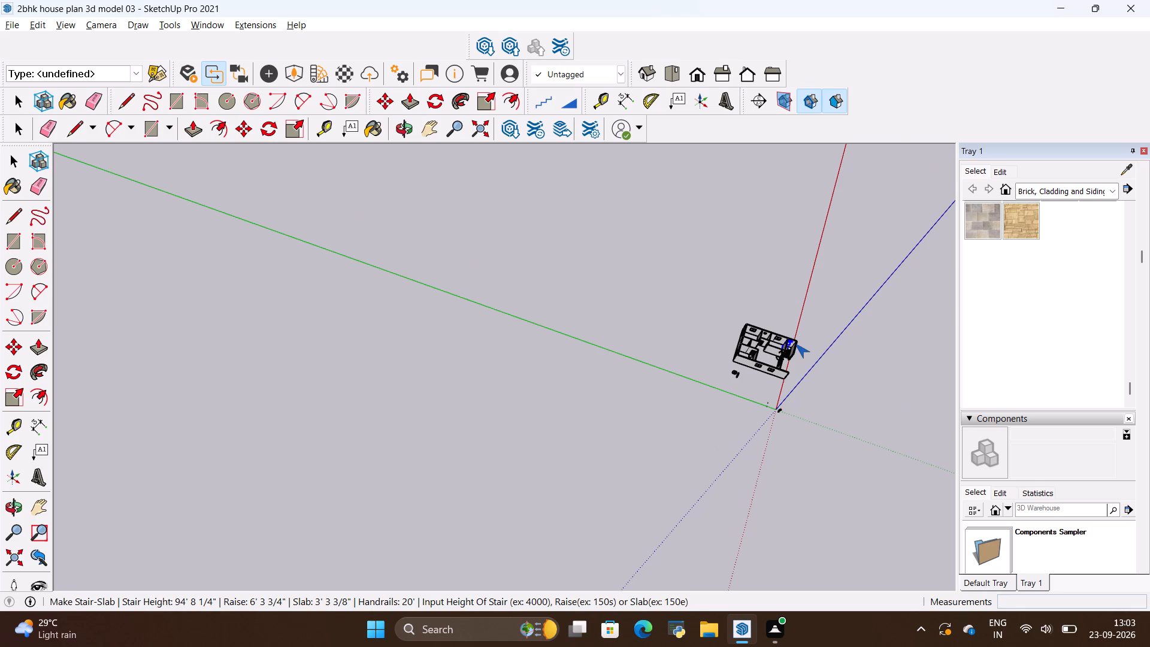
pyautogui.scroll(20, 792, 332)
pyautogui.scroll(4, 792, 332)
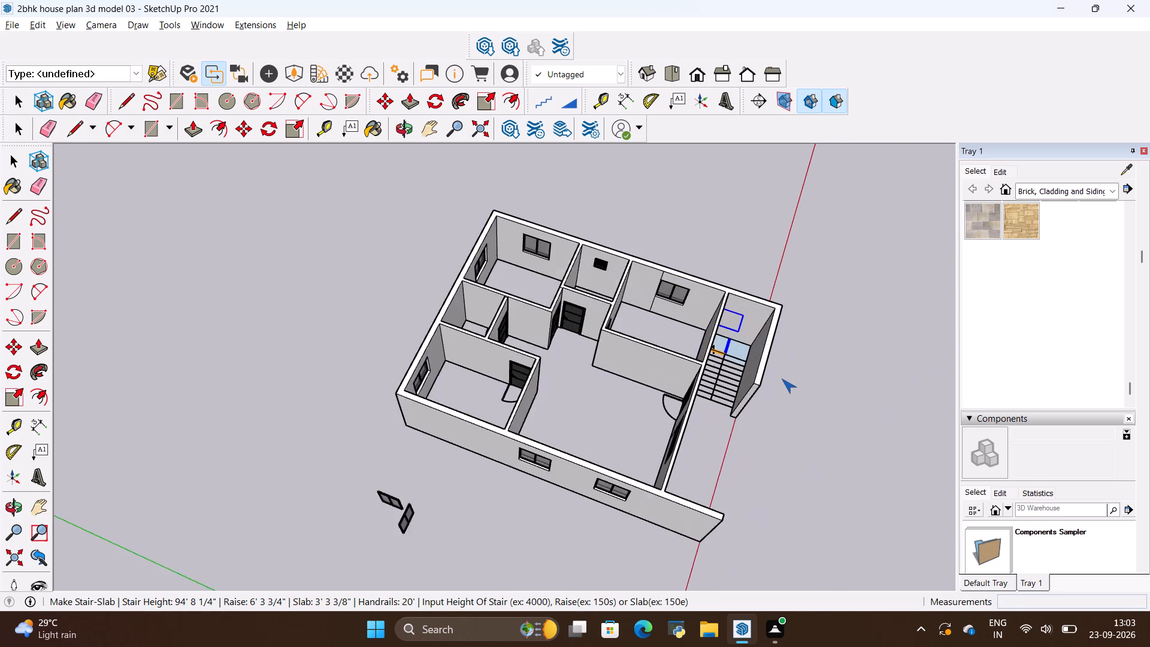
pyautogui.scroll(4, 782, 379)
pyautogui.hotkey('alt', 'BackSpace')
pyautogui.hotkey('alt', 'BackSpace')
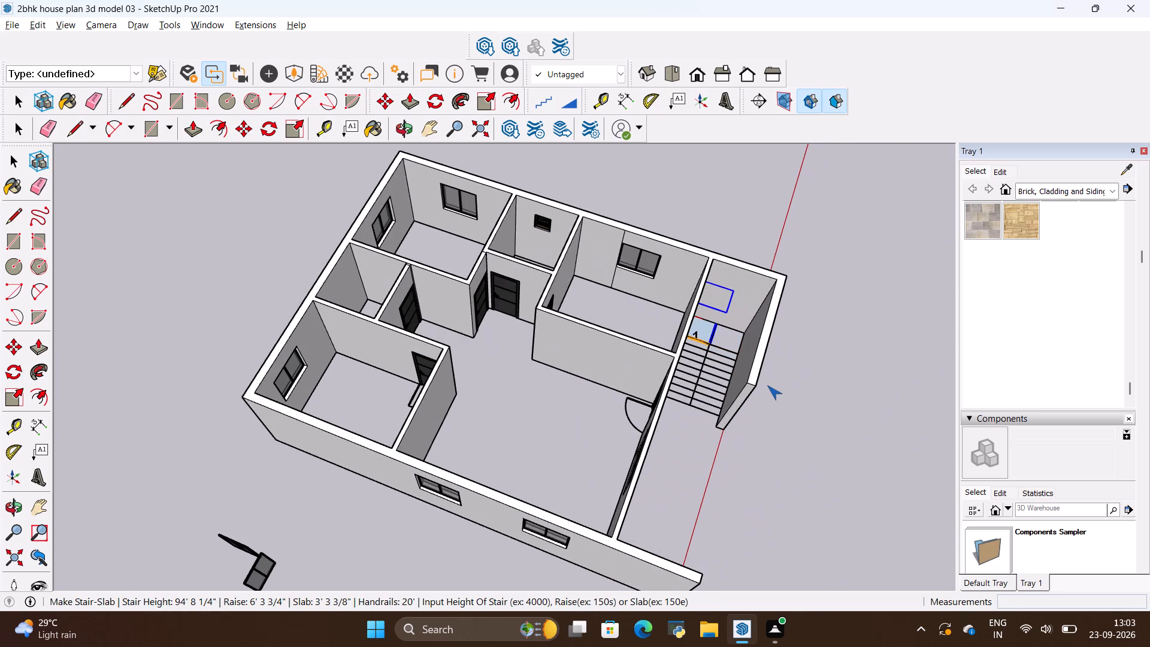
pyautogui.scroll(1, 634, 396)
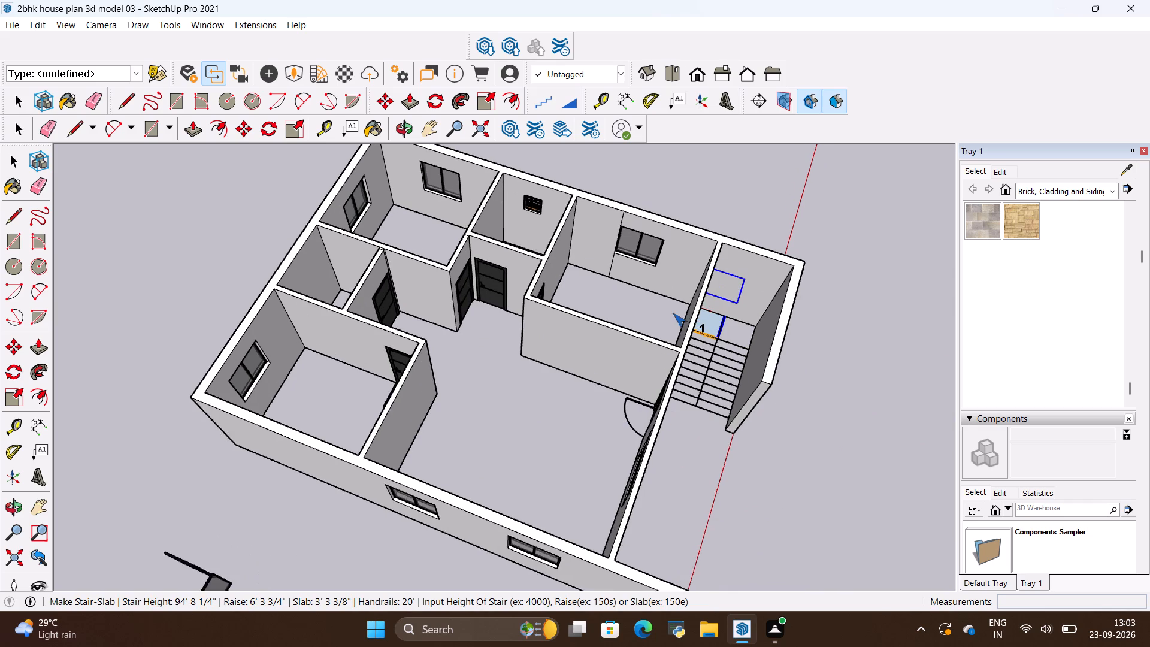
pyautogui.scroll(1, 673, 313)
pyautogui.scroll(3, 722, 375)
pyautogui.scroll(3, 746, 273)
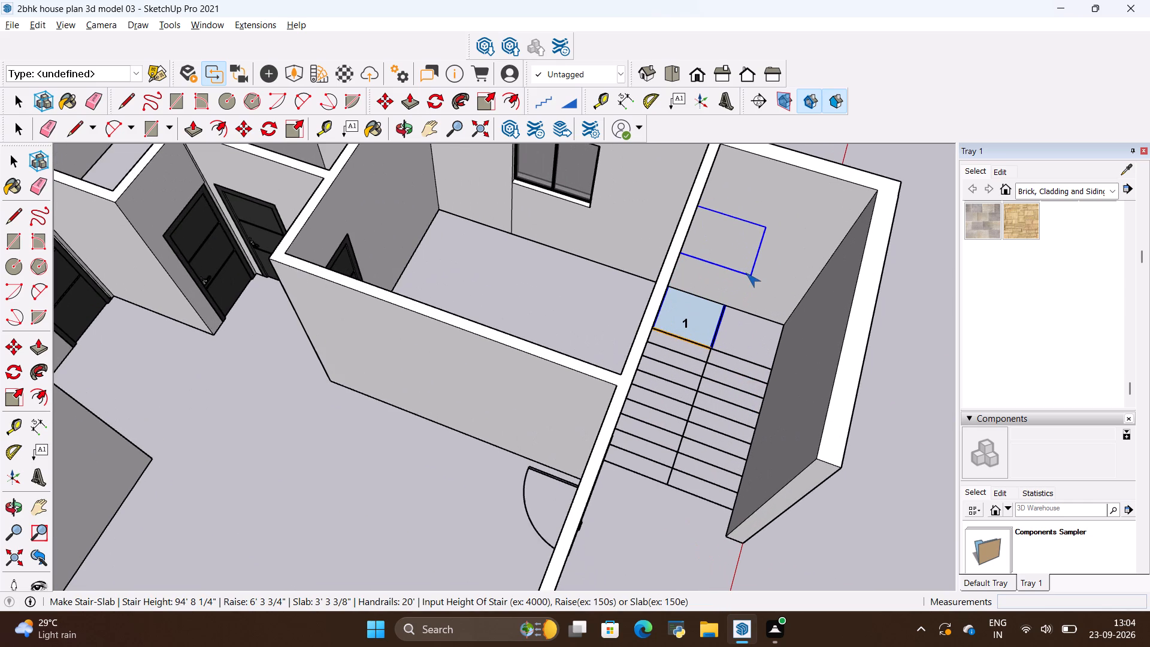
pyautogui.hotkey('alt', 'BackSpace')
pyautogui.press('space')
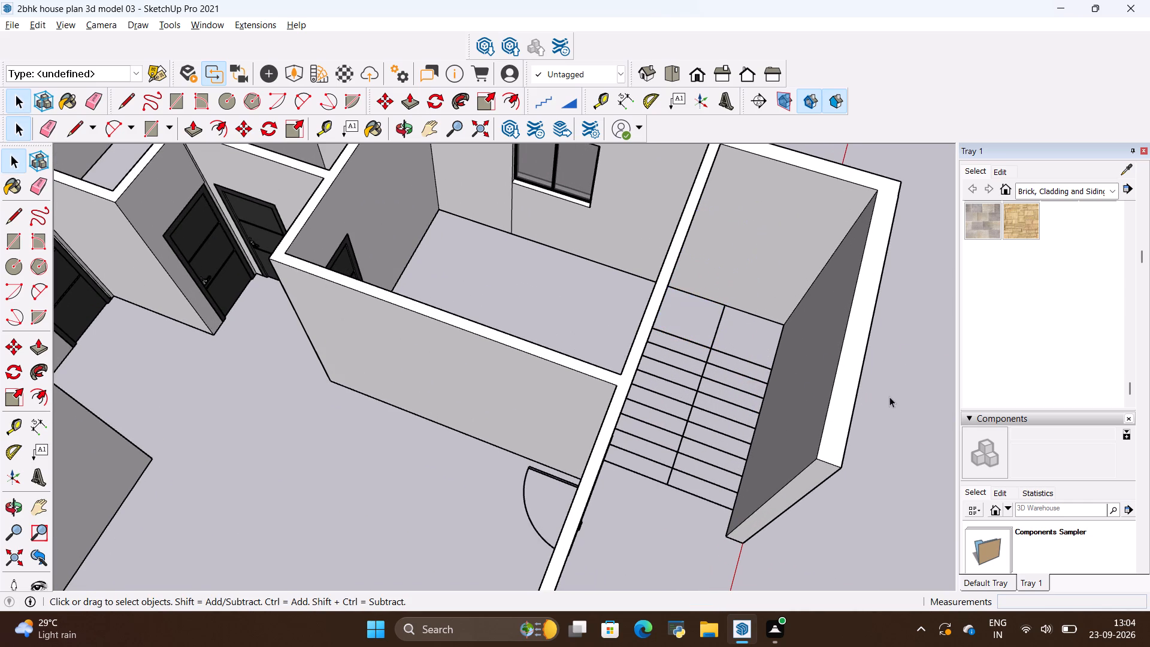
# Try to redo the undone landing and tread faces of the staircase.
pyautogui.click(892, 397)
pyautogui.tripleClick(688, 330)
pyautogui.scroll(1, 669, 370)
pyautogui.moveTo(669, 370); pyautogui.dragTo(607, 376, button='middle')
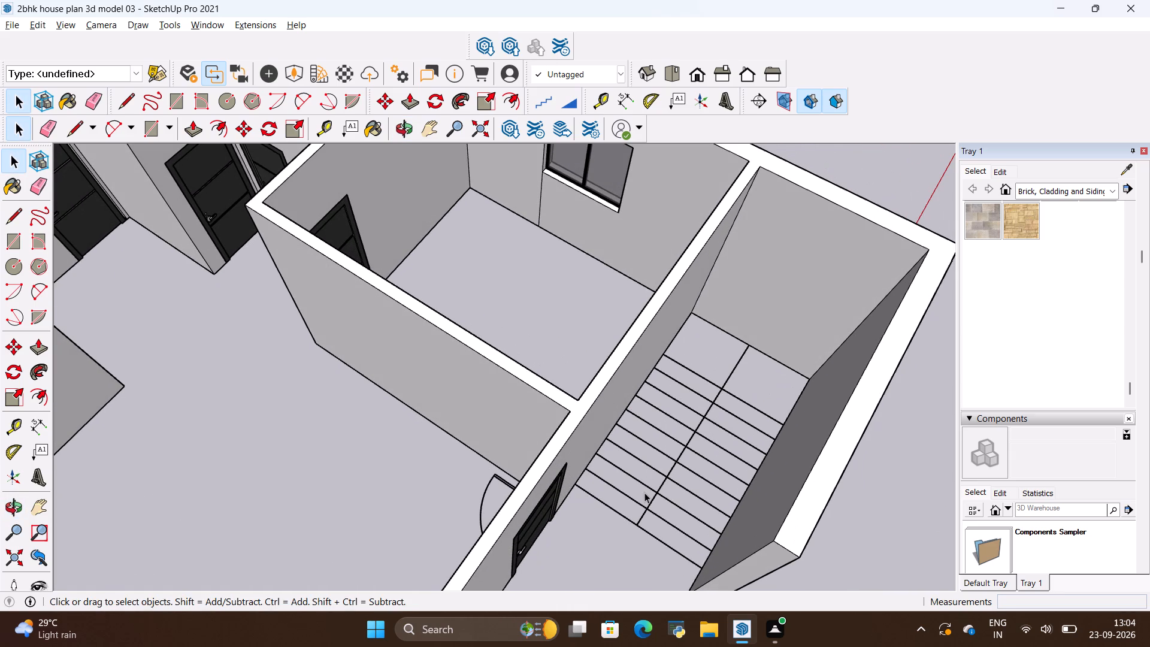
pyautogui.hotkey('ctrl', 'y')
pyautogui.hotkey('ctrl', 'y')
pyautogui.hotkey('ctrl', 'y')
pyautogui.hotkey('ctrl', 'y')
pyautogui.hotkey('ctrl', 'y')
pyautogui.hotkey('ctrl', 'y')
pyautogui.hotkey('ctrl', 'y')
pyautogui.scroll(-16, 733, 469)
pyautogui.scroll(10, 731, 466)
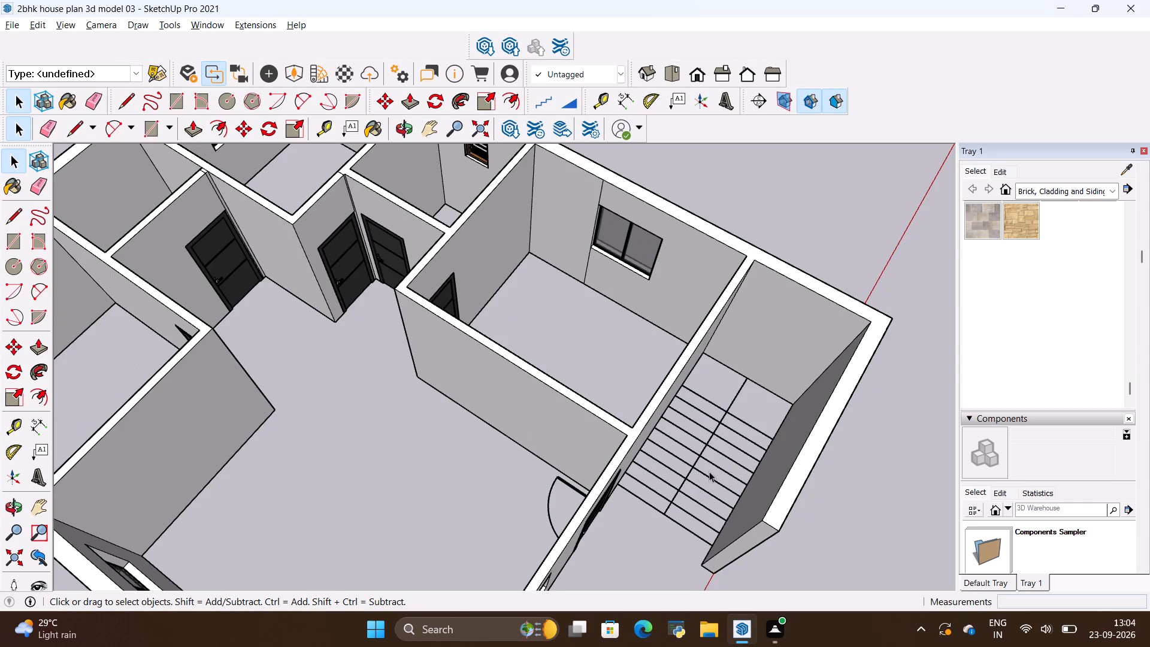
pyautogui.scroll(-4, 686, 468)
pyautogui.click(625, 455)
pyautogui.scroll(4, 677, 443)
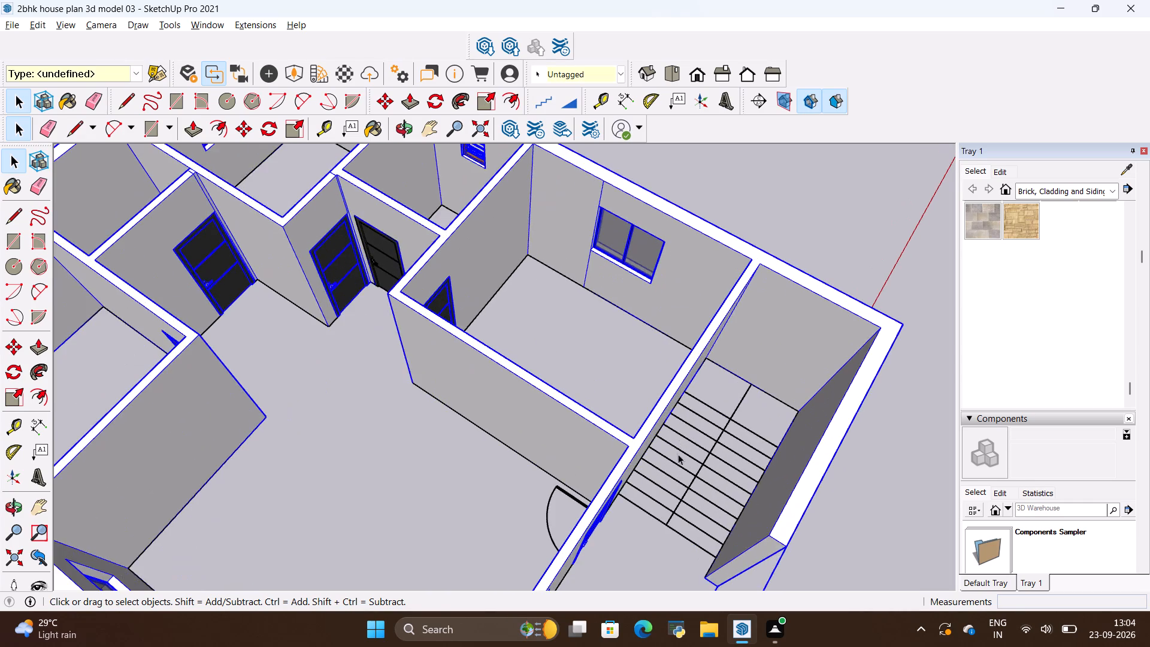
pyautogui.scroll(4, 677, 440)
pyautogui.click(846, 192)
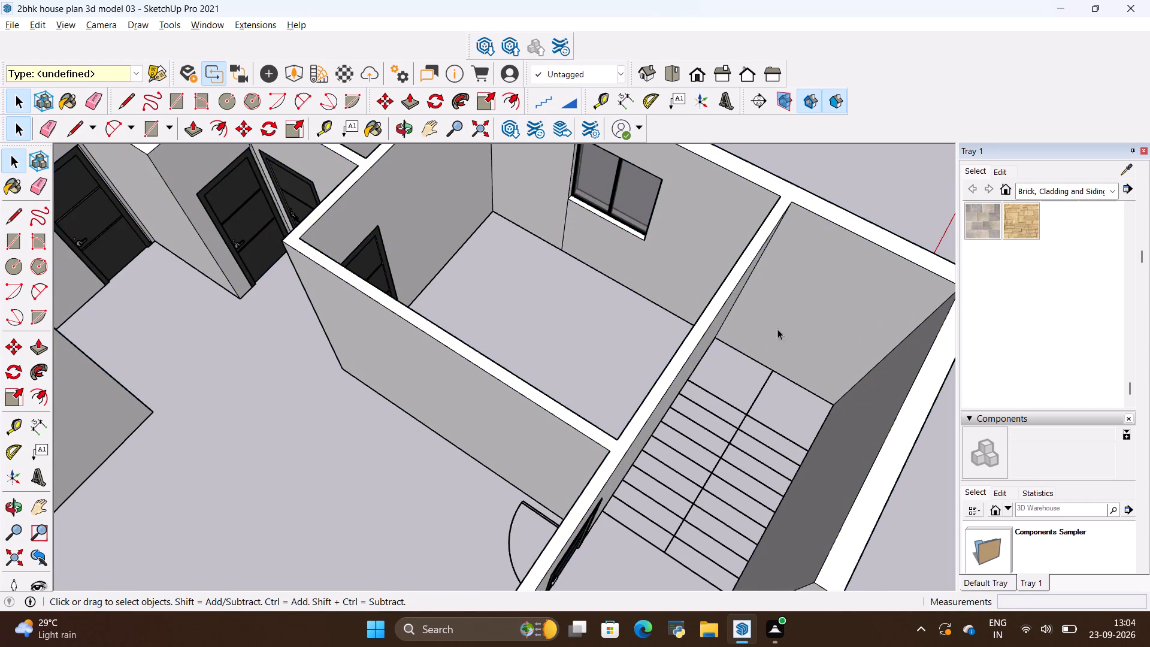
# Redraw the two adjoining landing faces as rectangles at the end wall of the staircase, one per flight.
pyautogui.scroll(4, 696, 528)
pyautogui.scroll(-2, 429, 472)
pyautogui.moveTo(309, 500); pyautogui.dragTo(389, 497, button='middle')
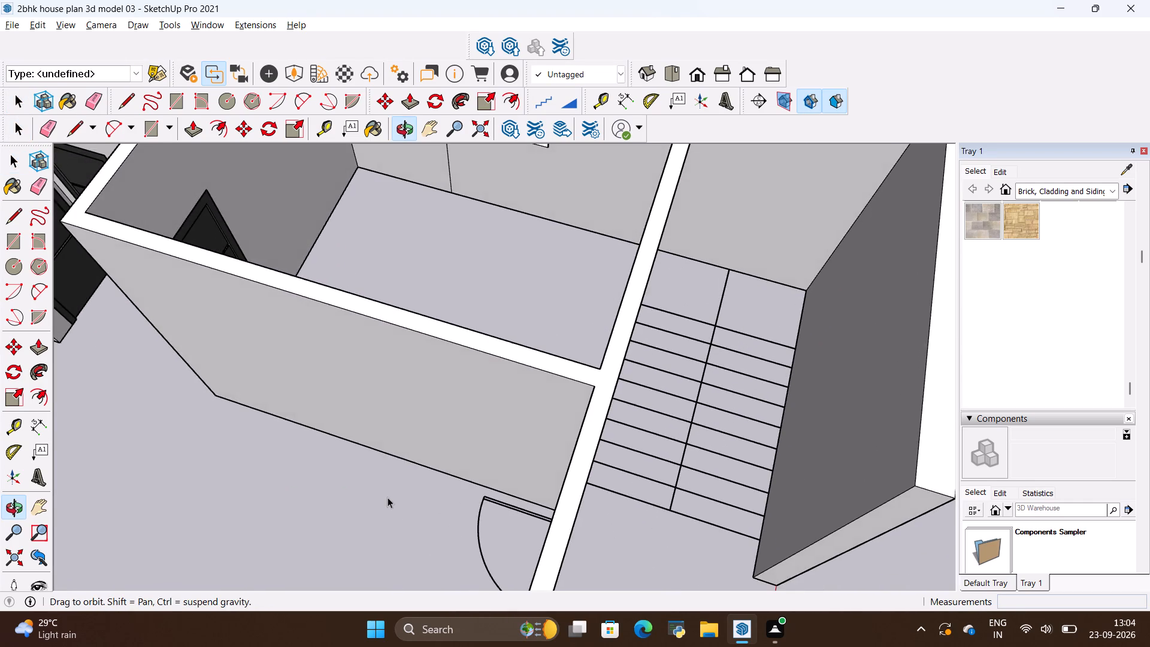
pyautogui.moveTo(395, 489); pyautogui.dragTo(341, 465, button='middle')
pyautogui.press('r')
pyautogui.scroll(2, 586, 394)
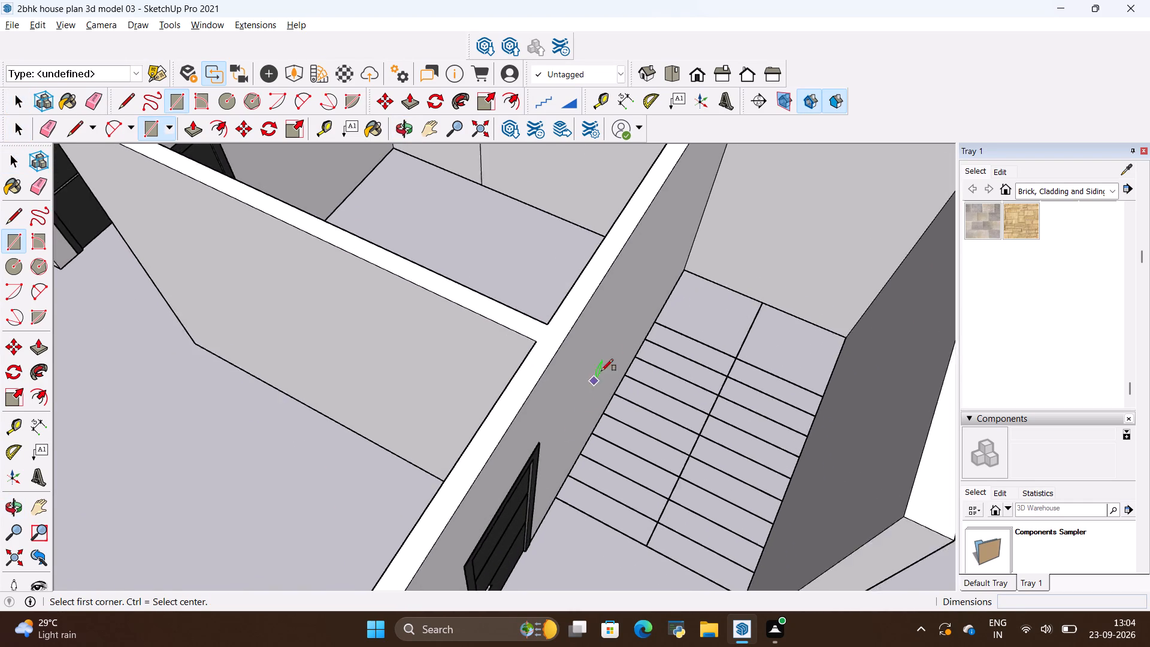
pyautogui.scroll(1, 601, 371)
pyautogui.click(698, 253)
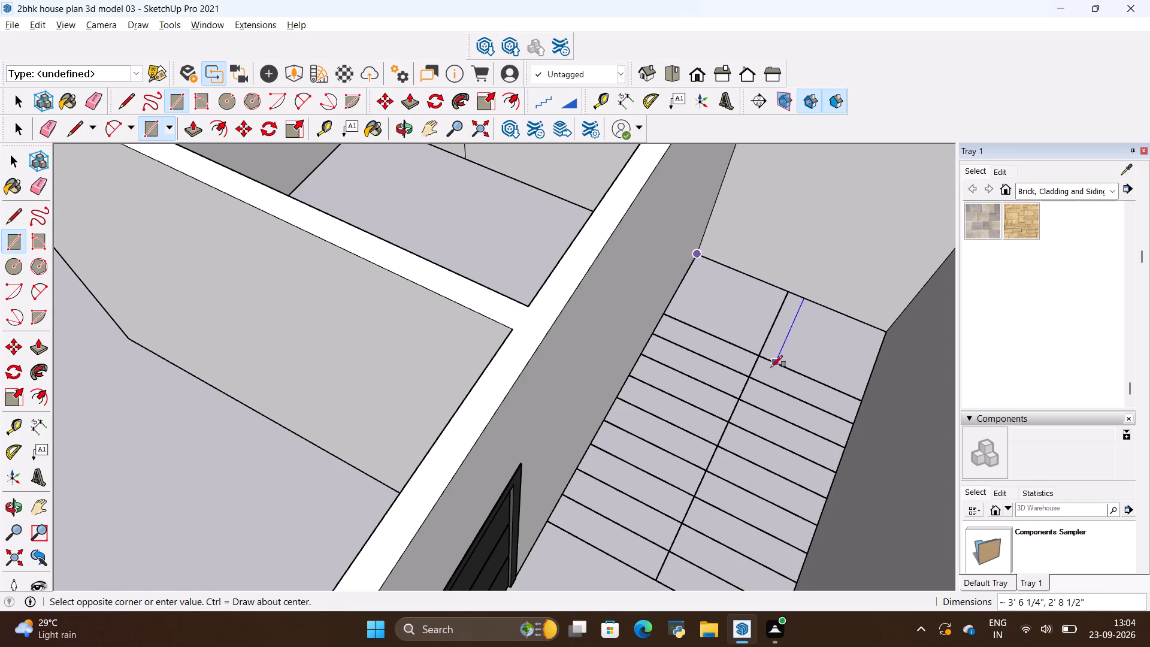
pyautogui.click(755, 359)
pyautogui.click(785, 292)
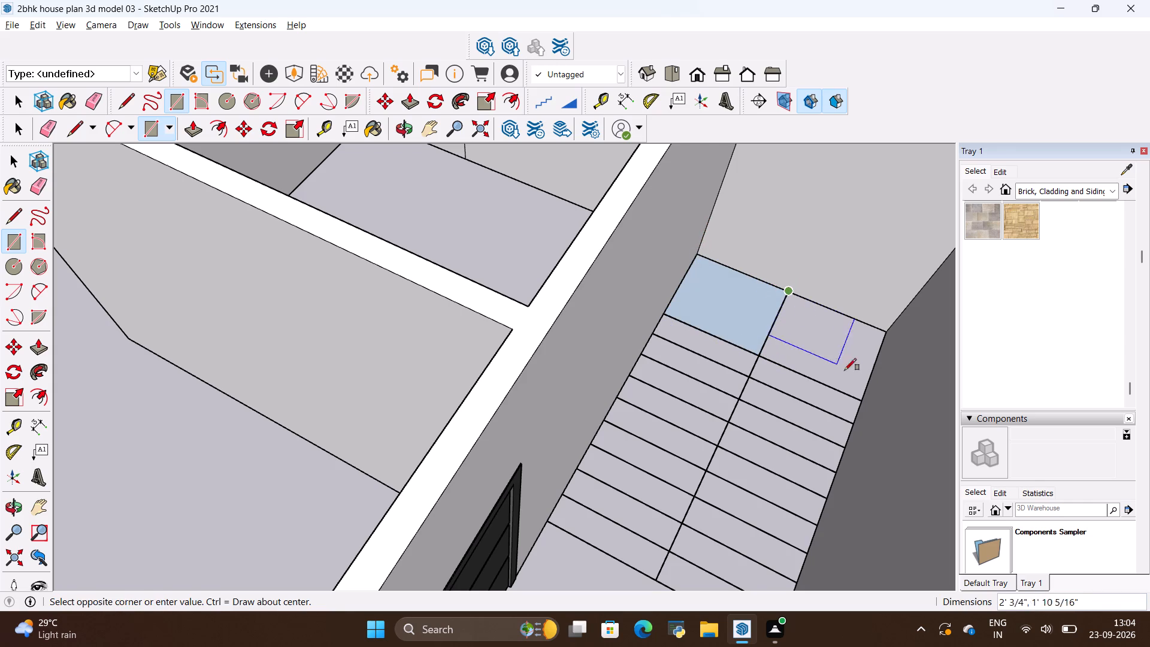
pyautogui.click(863, 396)
# Draw 3' 1/4" by 10" rectangles over the first three treads below the landing in both flights.
pyautogui.click(864, 401)
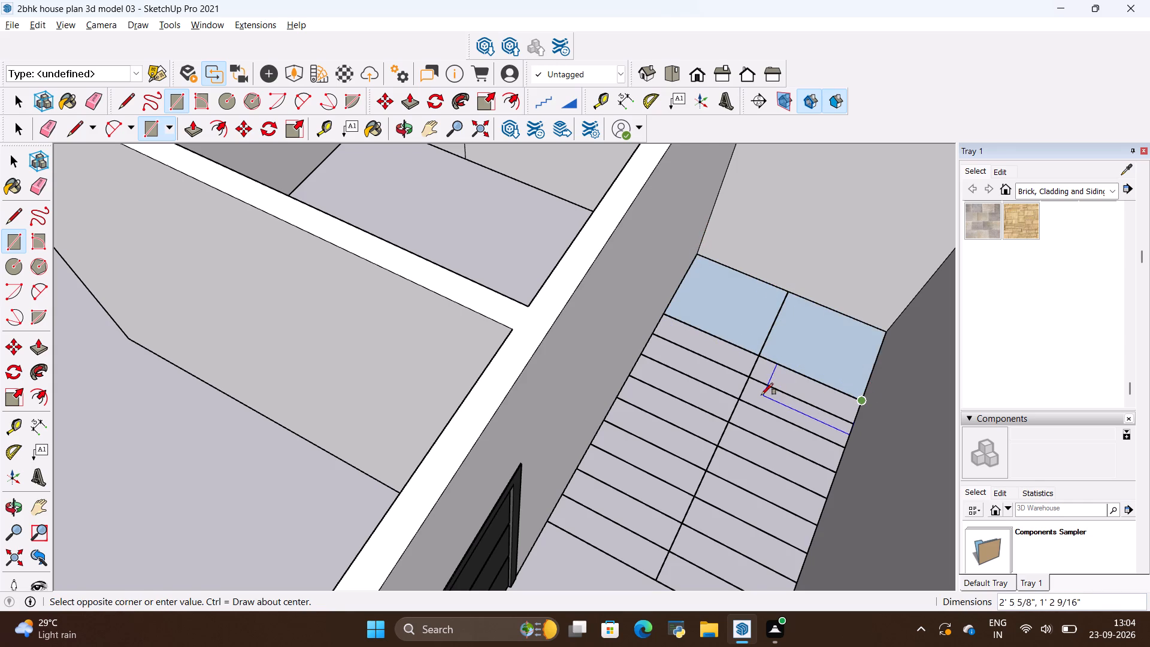
pyautogui.click(748, 380)
pyautogui.click(746, 379)
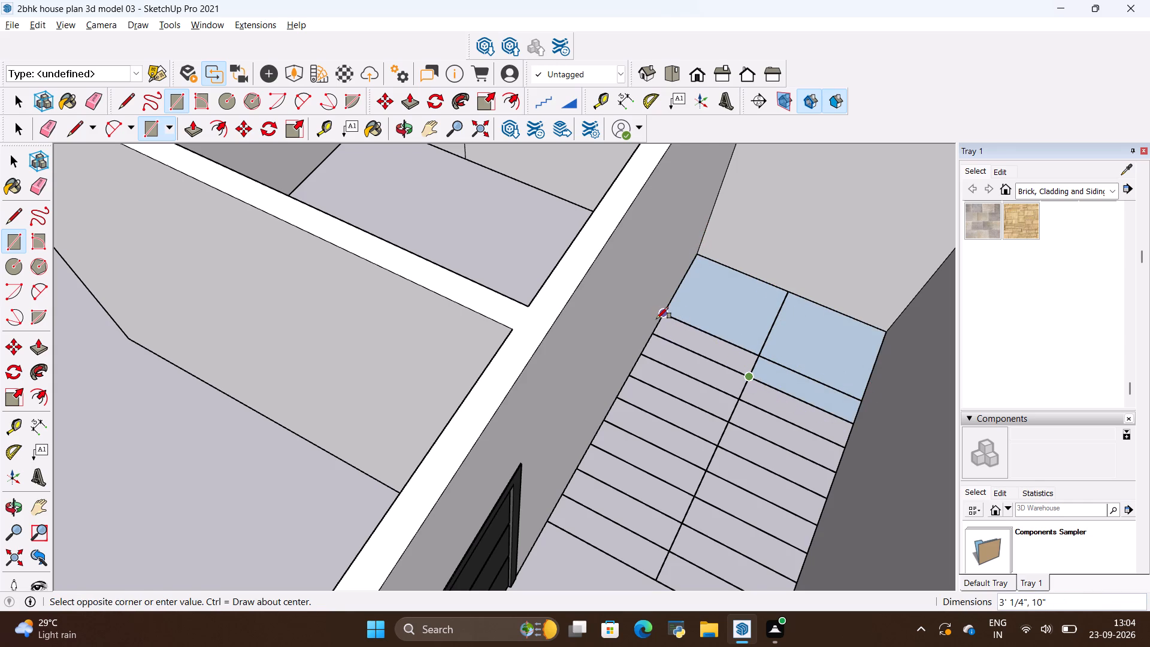
pyautogui.click(657, 315)
pyautogui.click(646, 334)
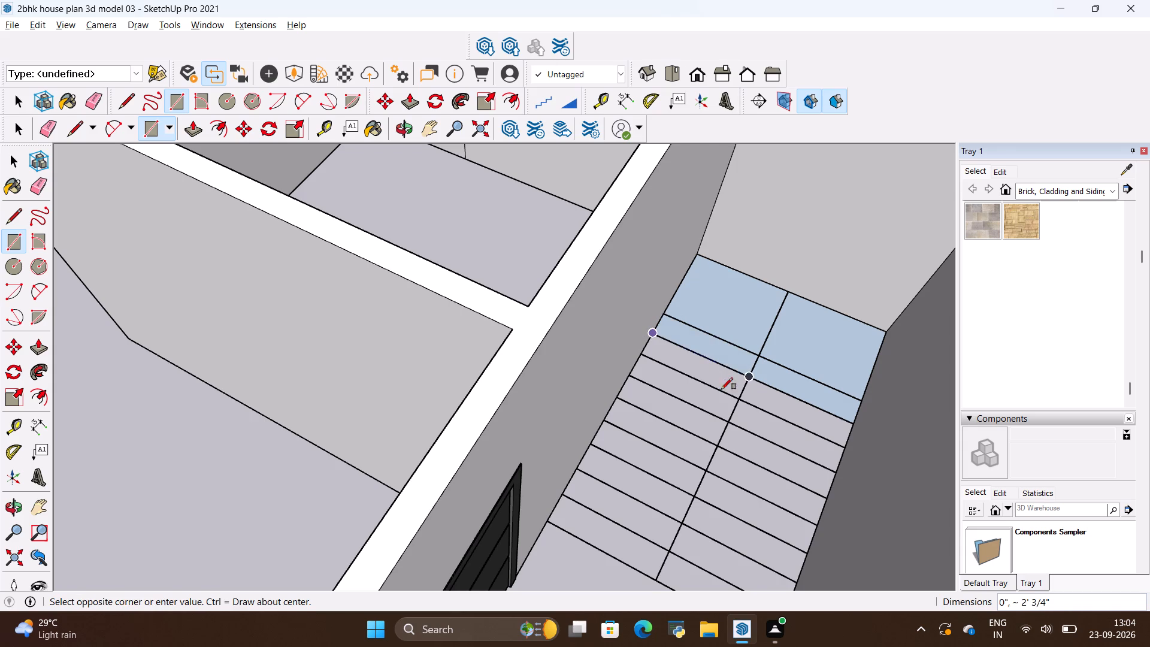
pyautogui.click(733, 400)
pyautogui.click(745, 380)
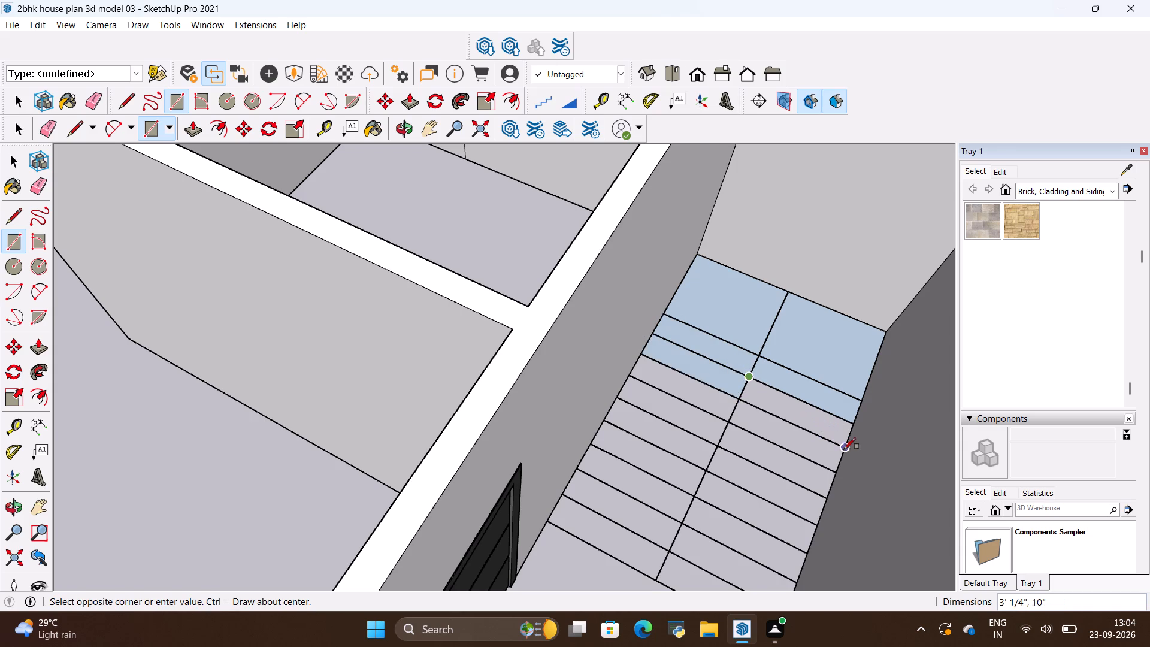
pyautogui.click(849, 448)
pyautogui.click(849, 448)
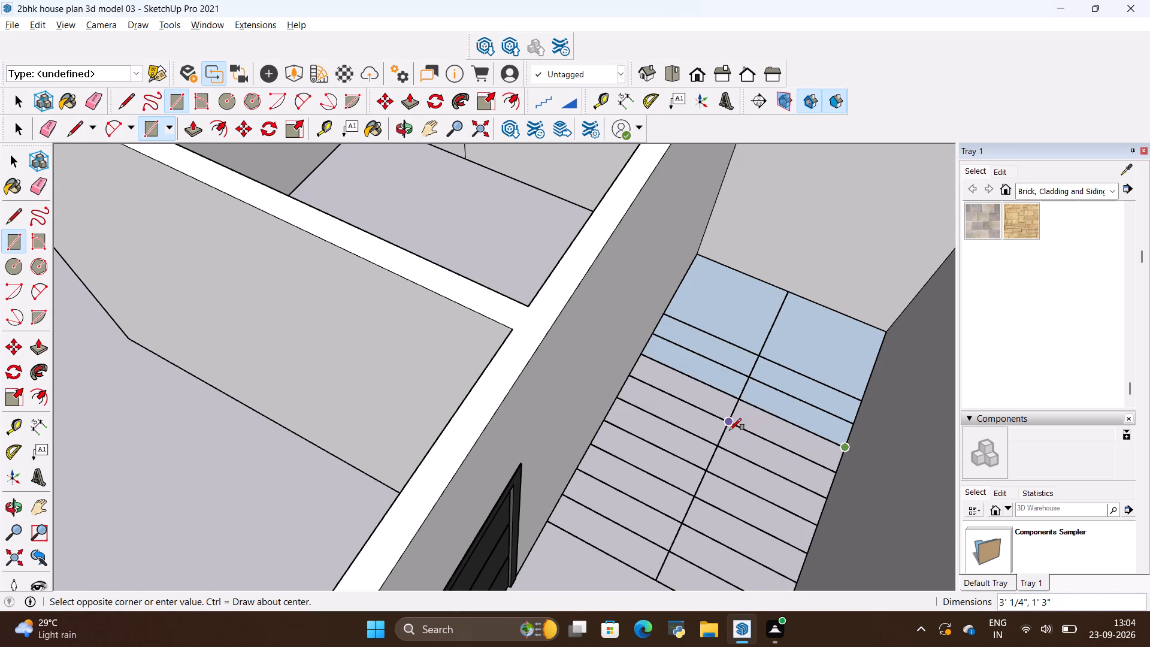
pyautogui.click(730, 430)
pyautogui.click(736, 402)
pyautogui.click(627, 376)
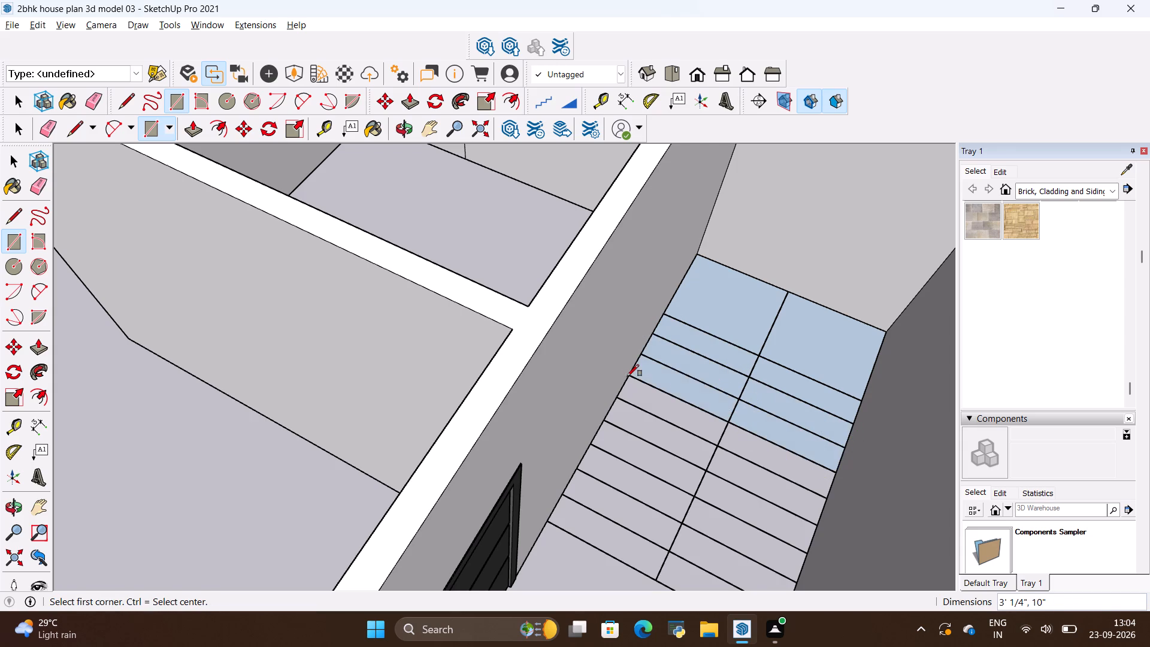
# Draw 3' 1/4" by 10" rectangles over the fourth tread of both flights and the fifth tread of the flight away from the door wall.
pyautogui.click(627, 376)
pyautogui.click(722, 446)
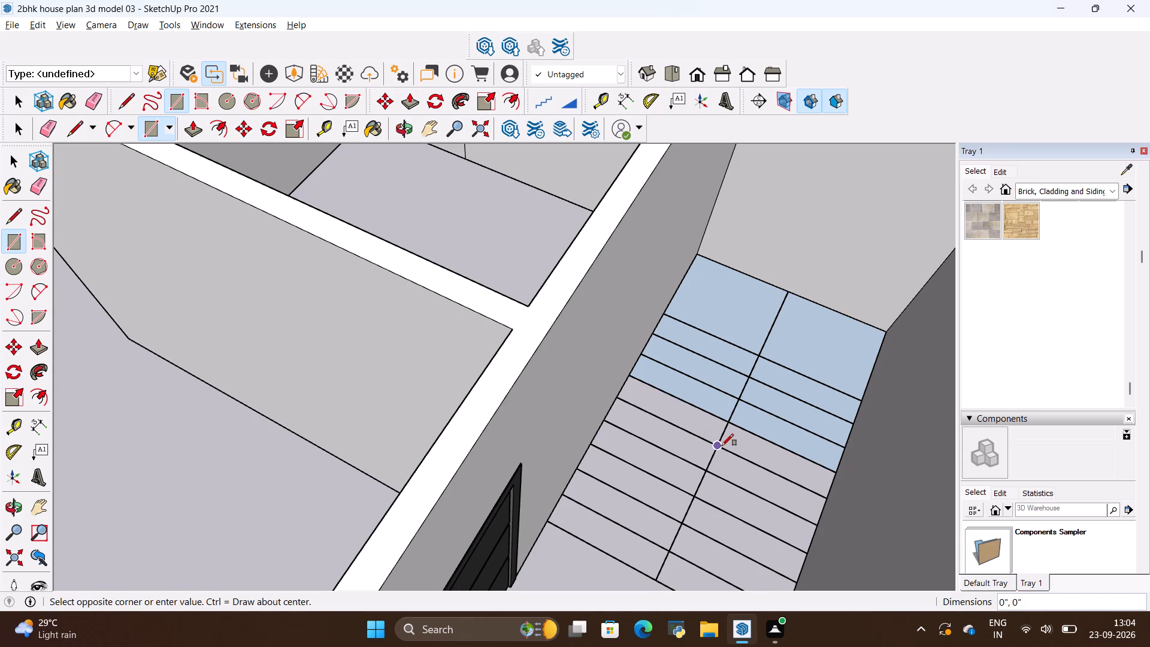
pyautogui.click(719, 445)
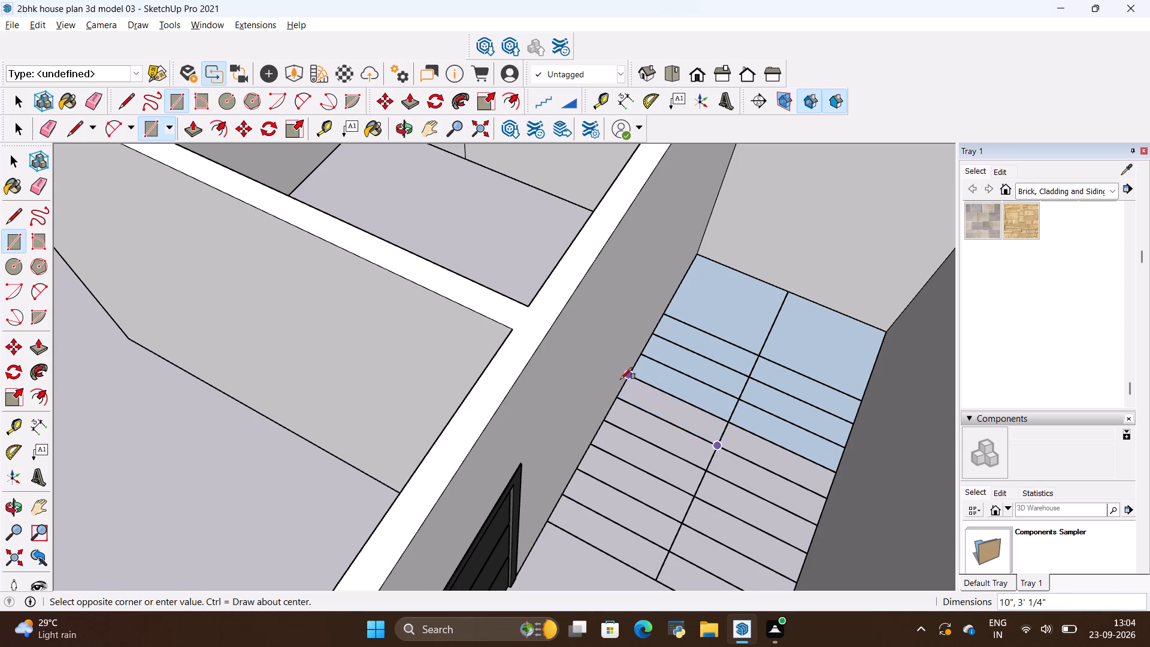
pyautogui.click(621, 379)
pyautogui.click(717, 446)
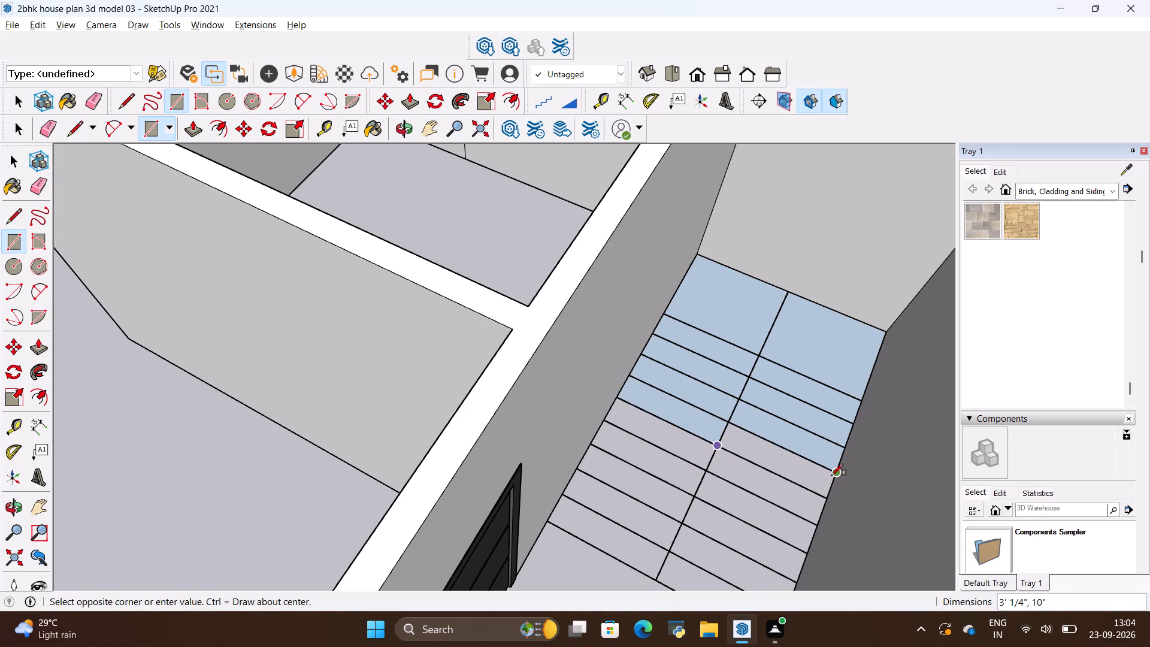
pyautogui.click(831, 475)
pyautogui.click(718, 448)
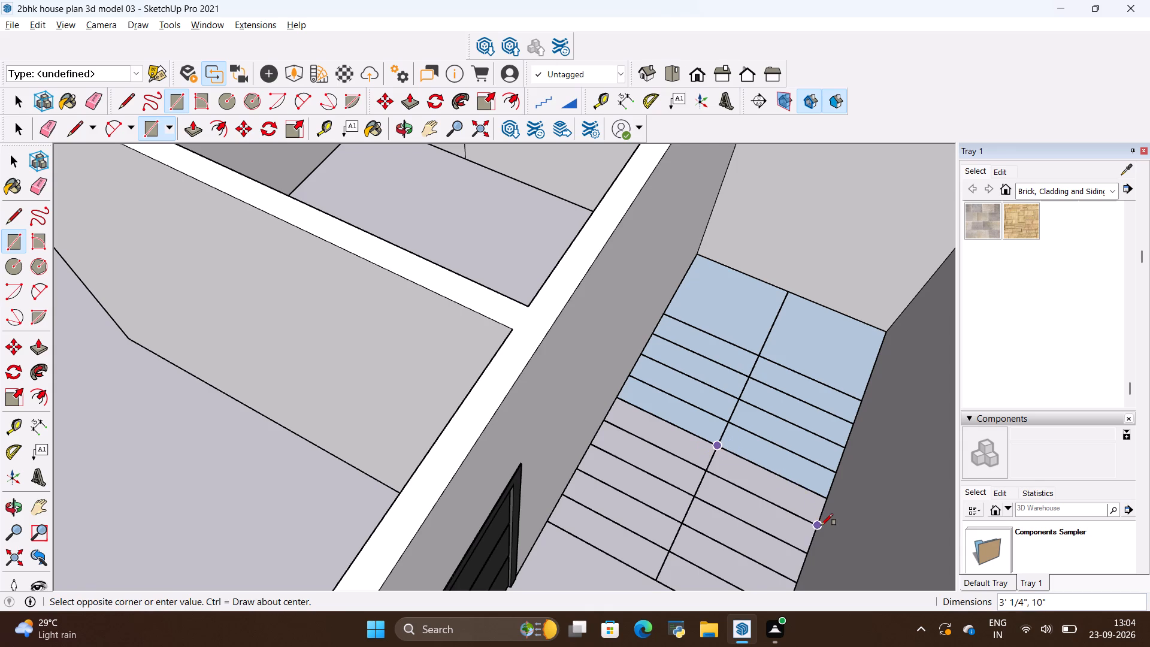
pyautogui.click(821, 527)
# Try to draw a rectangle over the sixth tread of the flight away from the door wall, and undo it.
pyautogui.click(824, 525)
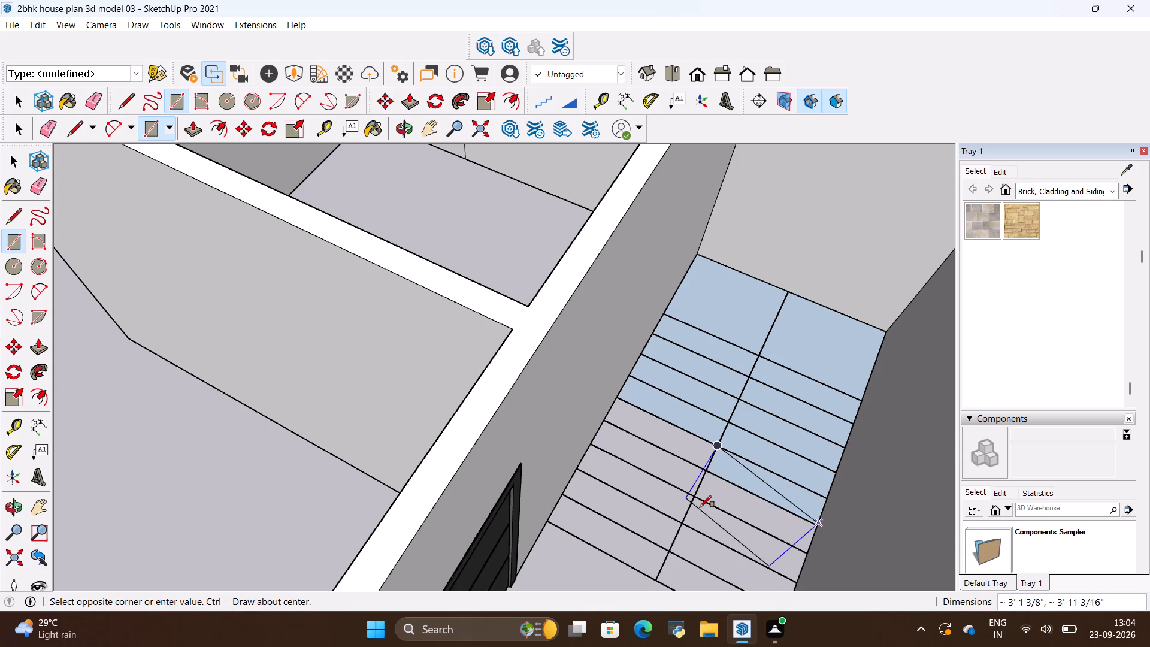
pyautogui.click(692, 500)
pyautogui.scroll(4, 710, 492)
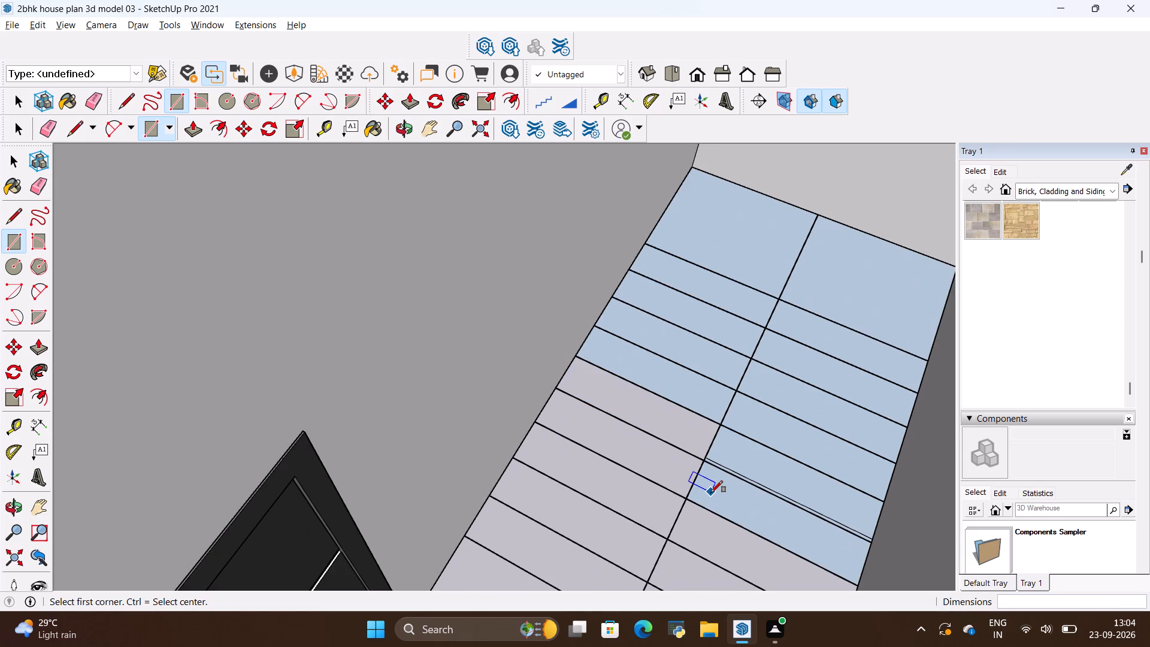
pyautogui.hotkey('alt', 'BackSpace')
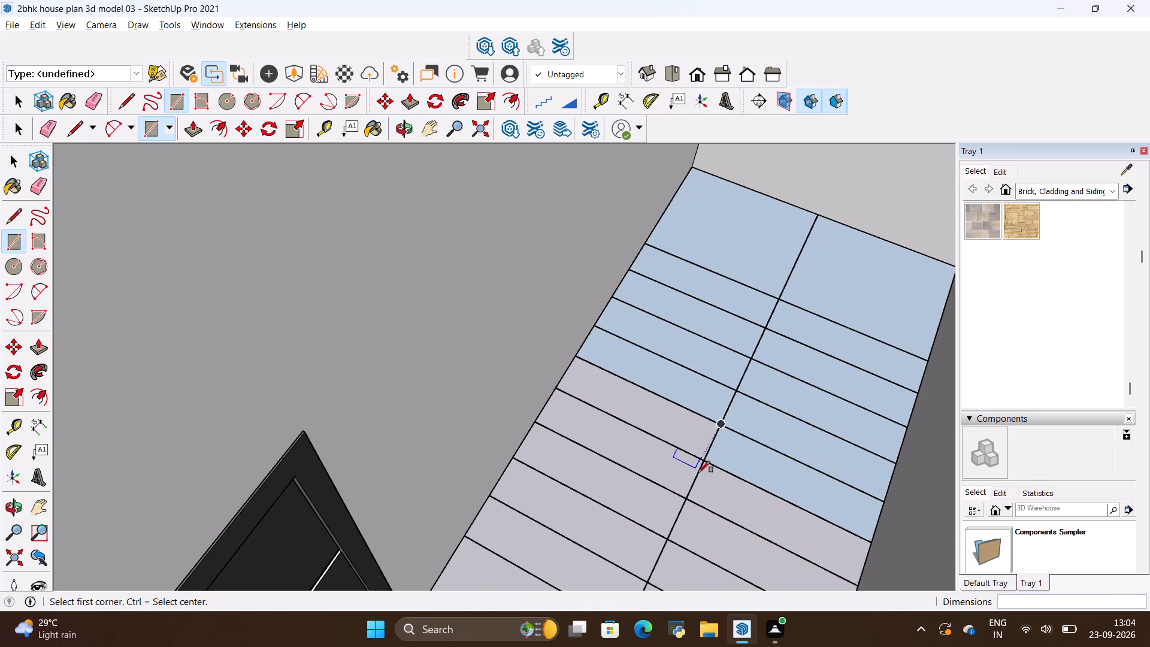
# Draw 10" deep rectangles over the fifth tread of the flight along the door wall and the sixth tread of both flights.
pyautogui.click(699, 464)
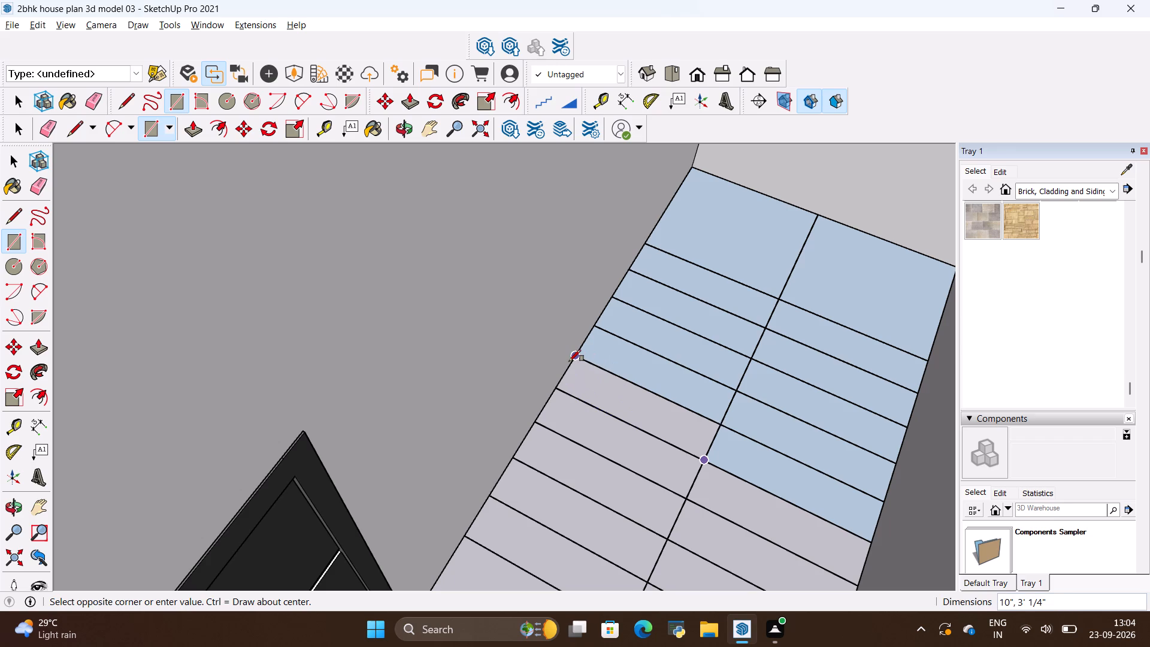
pyautogui.click(571, 358)
pyautogui.click(555, 391)
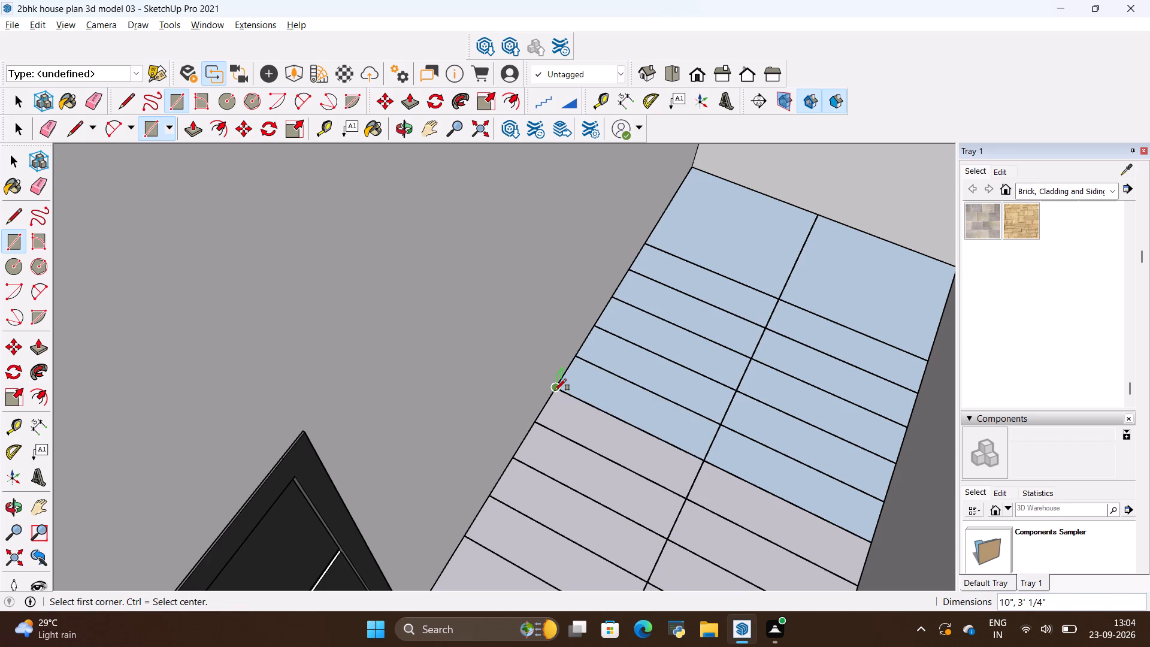
pyautogui.click(686, 492)
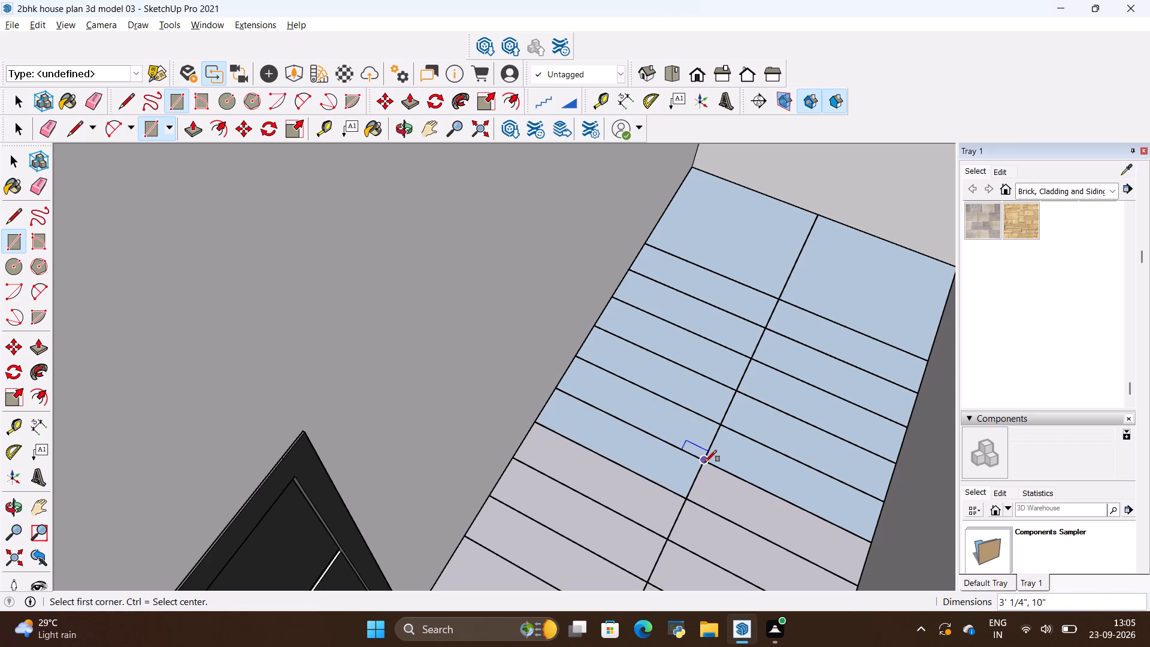
pyautogui.click(705, 461)
pyautogui.click(861, 579)
# Draw 3' 1/4" by 10" rectangles over the seventh and eighth treads of both flights.
pyautogui.scroll(-3, 802, 492)
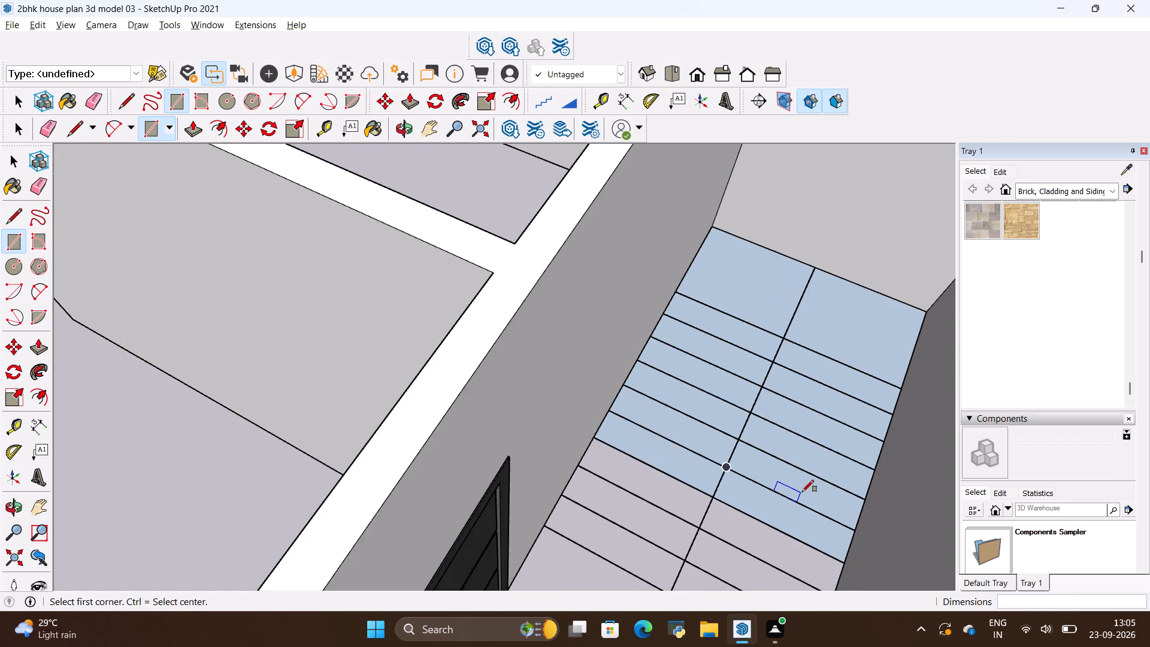
pyautogui.scroll(-7, 801, 491)
pyautogui.scroll(7, 762, 576)
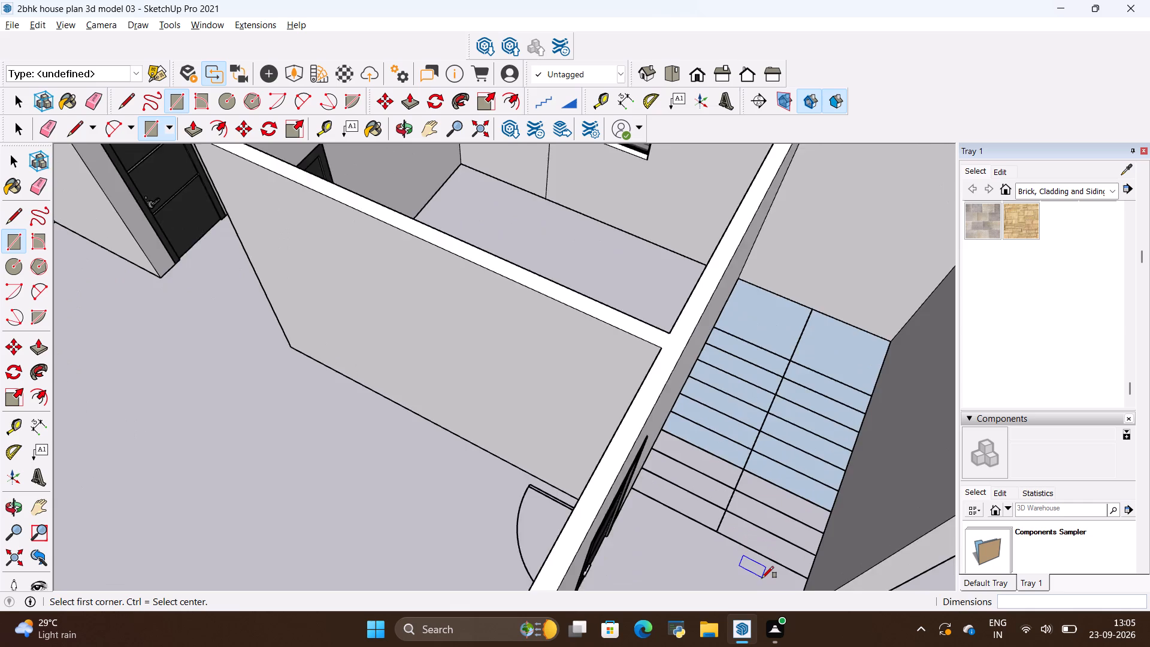
pyautogui.scroll(6, 762, 578)
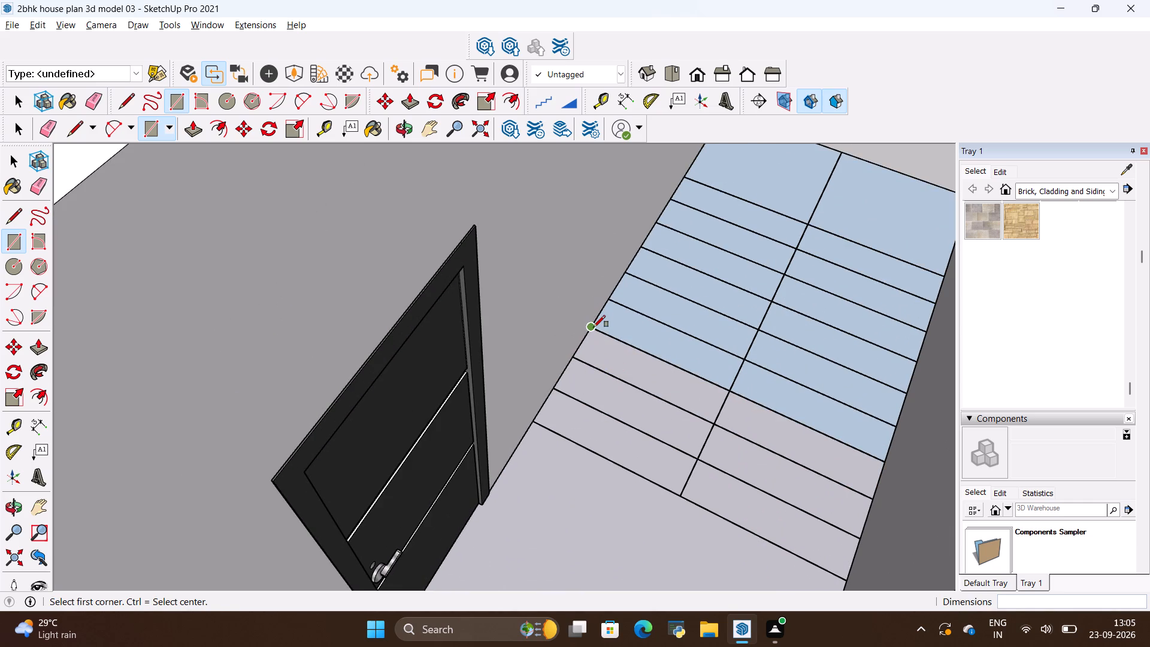
pyautogui.click(594, 327)
pyautogui.click(719, 421)
pyautogui.click(731, 386)
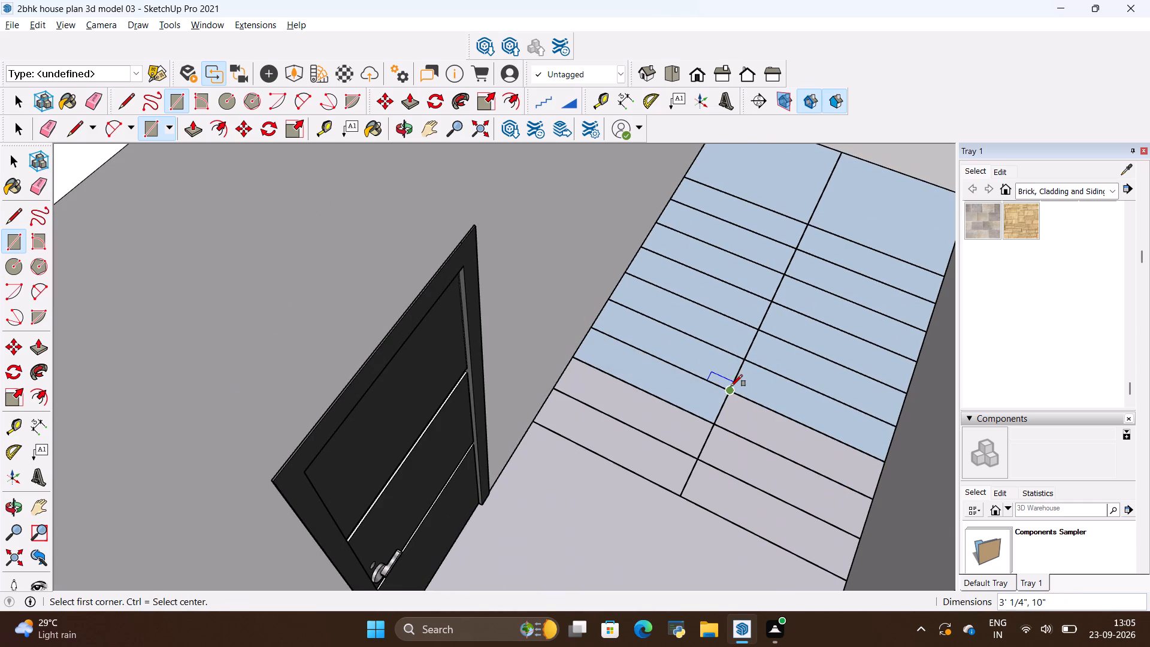
pyautogui.click(876, 496)
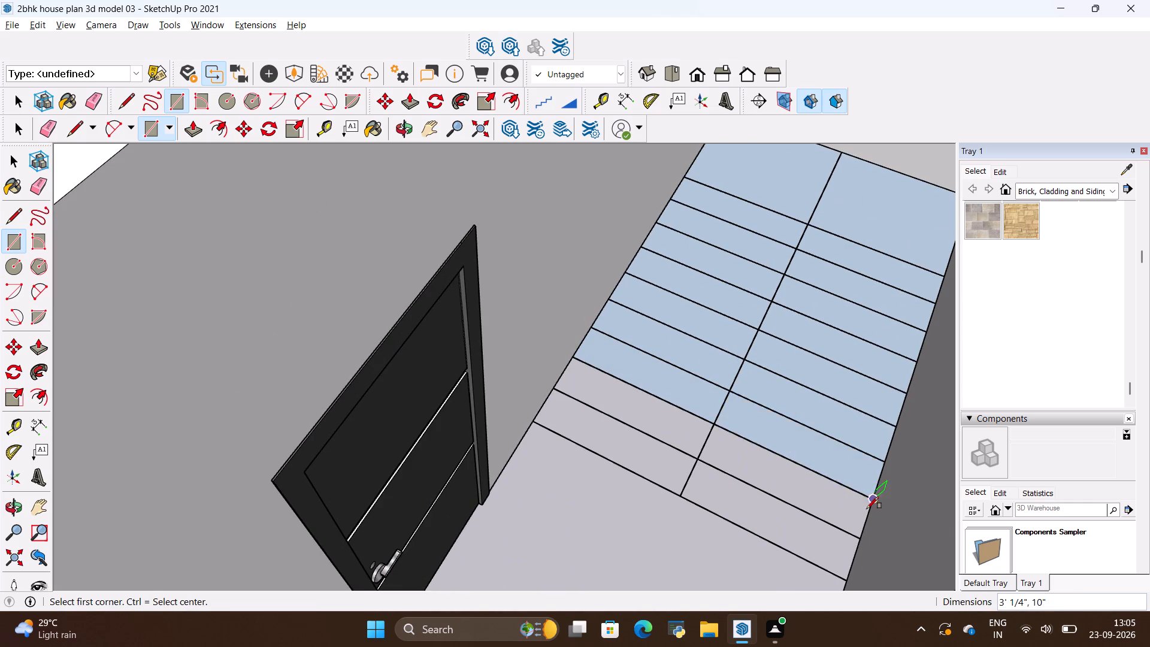
pyautogui.scroll(9, 864, 515)
pyautogui.click(886, 484)
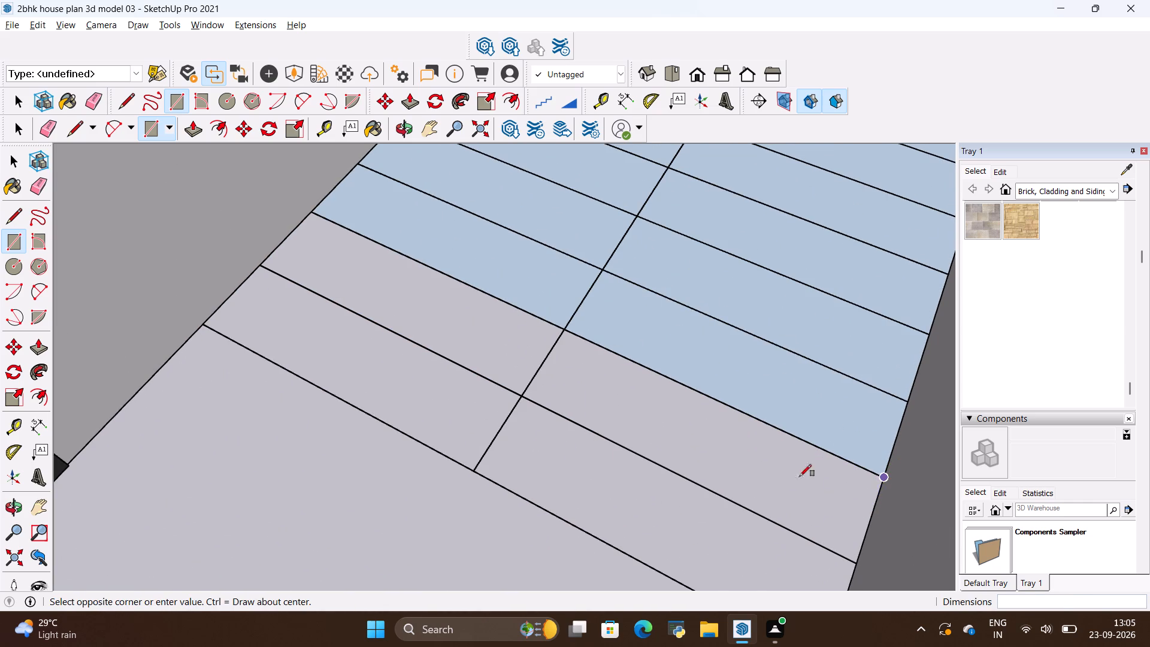
pyautogui.click(522, 398)
pyautogui.click(522, 398)
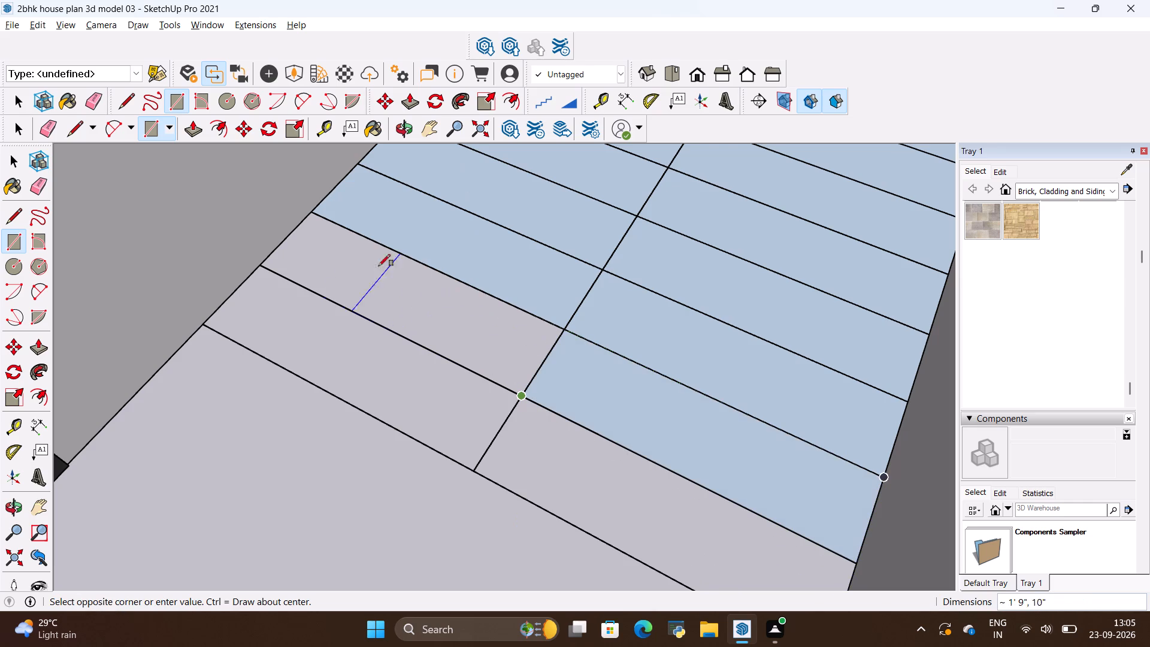
pyautogui.click(313, 209)
# Draw 10" deep rectangles over the last tread of both flights, farthest from the landing.
pyautogui.scroll(-8, 538, 424)
pyautogui.click(411, 340)
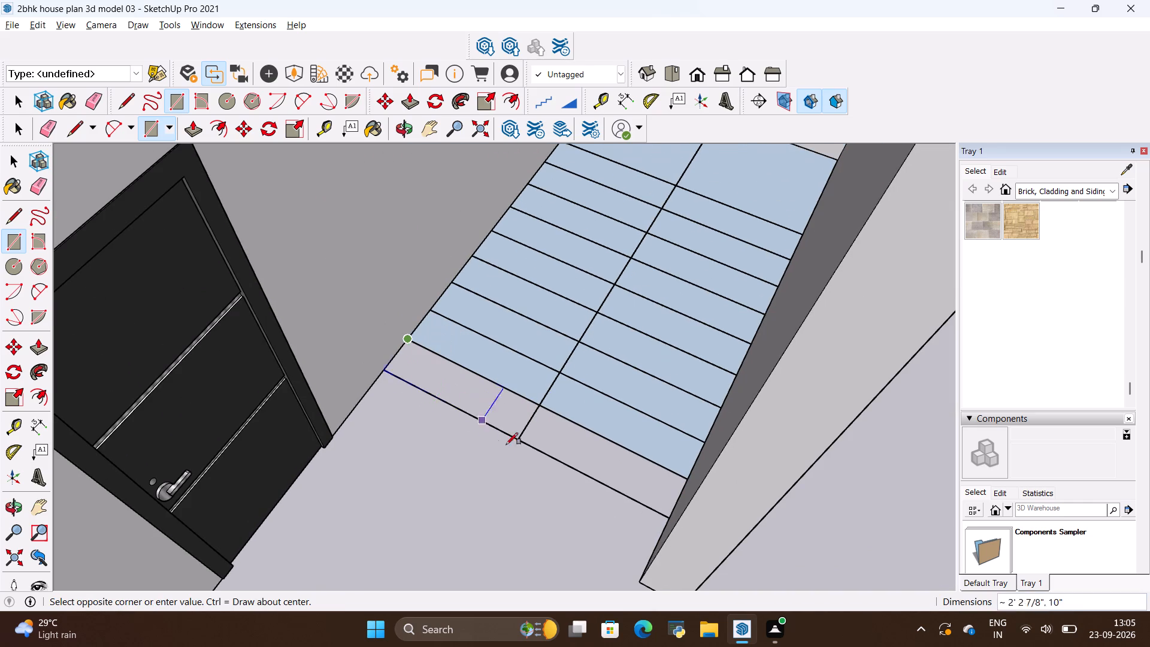
pyautogui.click(523, 436)
pyautogui.click(538, 409)
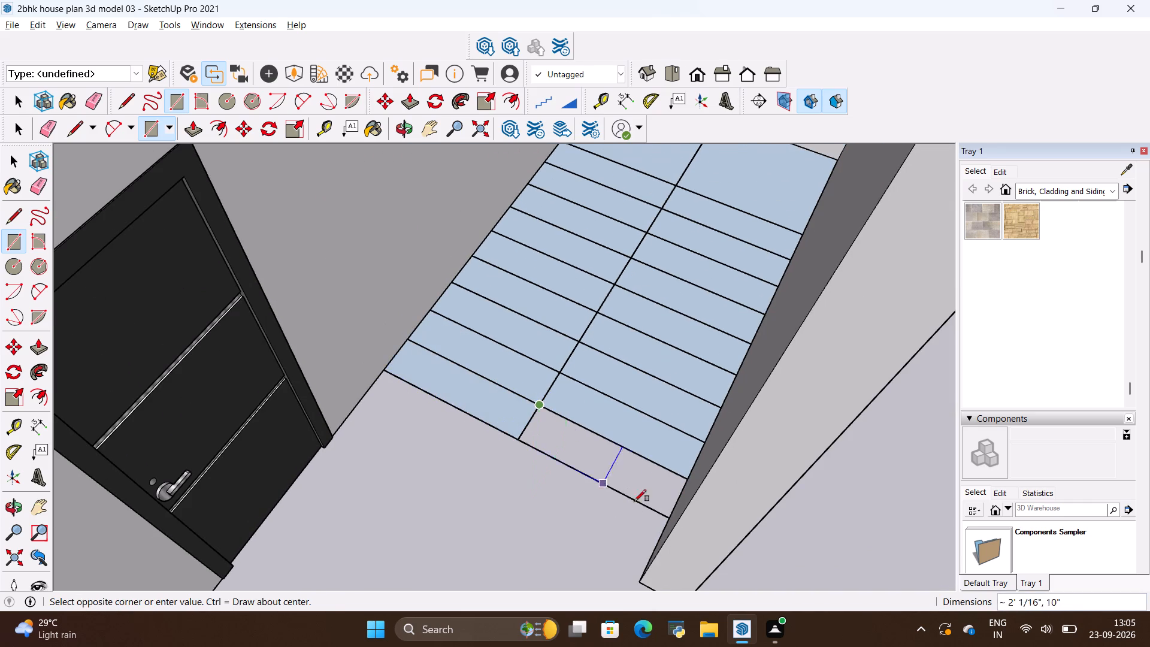
pyautogui.click(673, 517)
pyautogui.scroll(-4, 626, 437)
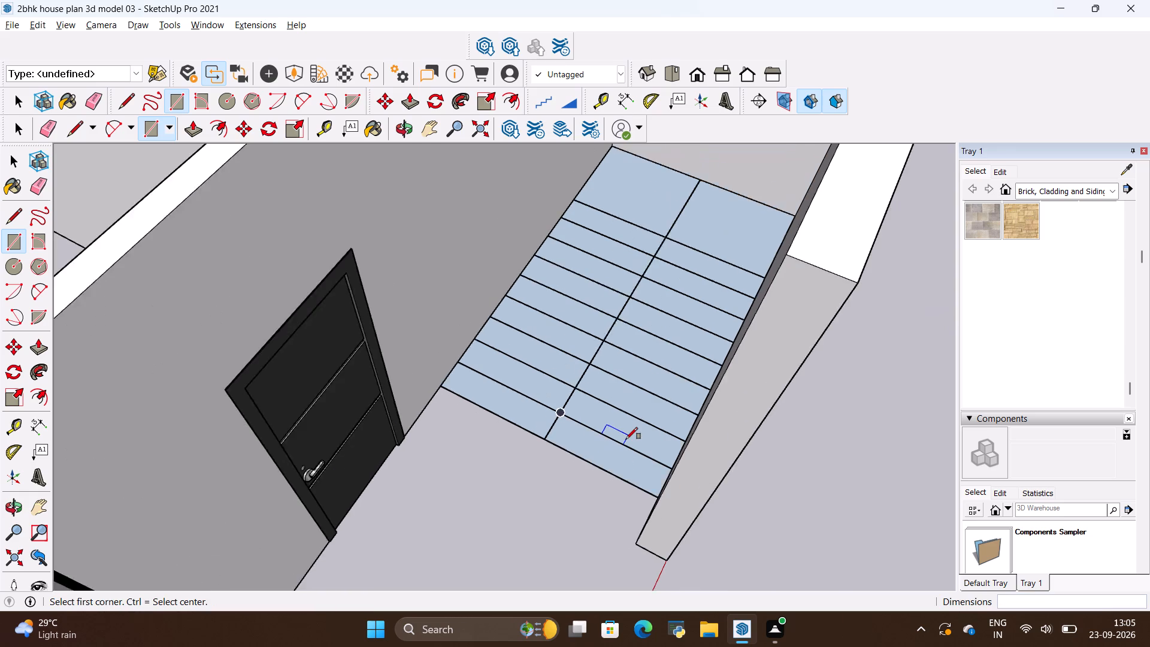
# Select all connected landing and tread faces with their edges and make them a group.
pyautogui.press('space')
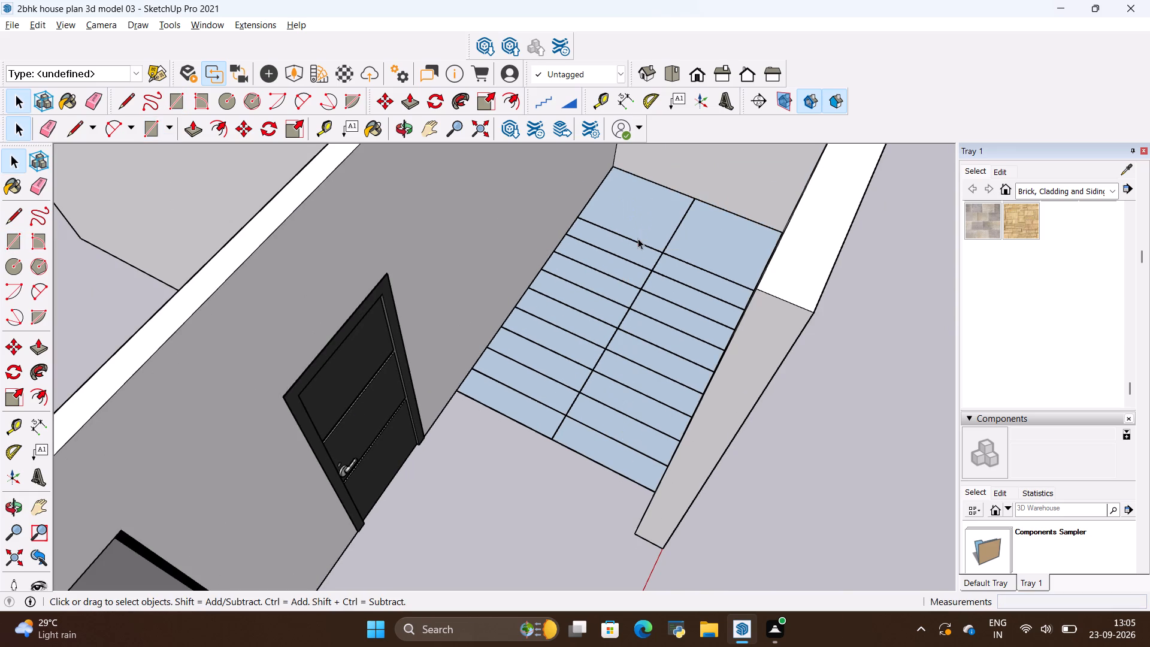
pyautogui.tripleClick(638, 237)
pyautogui.rightClick(639, 239)
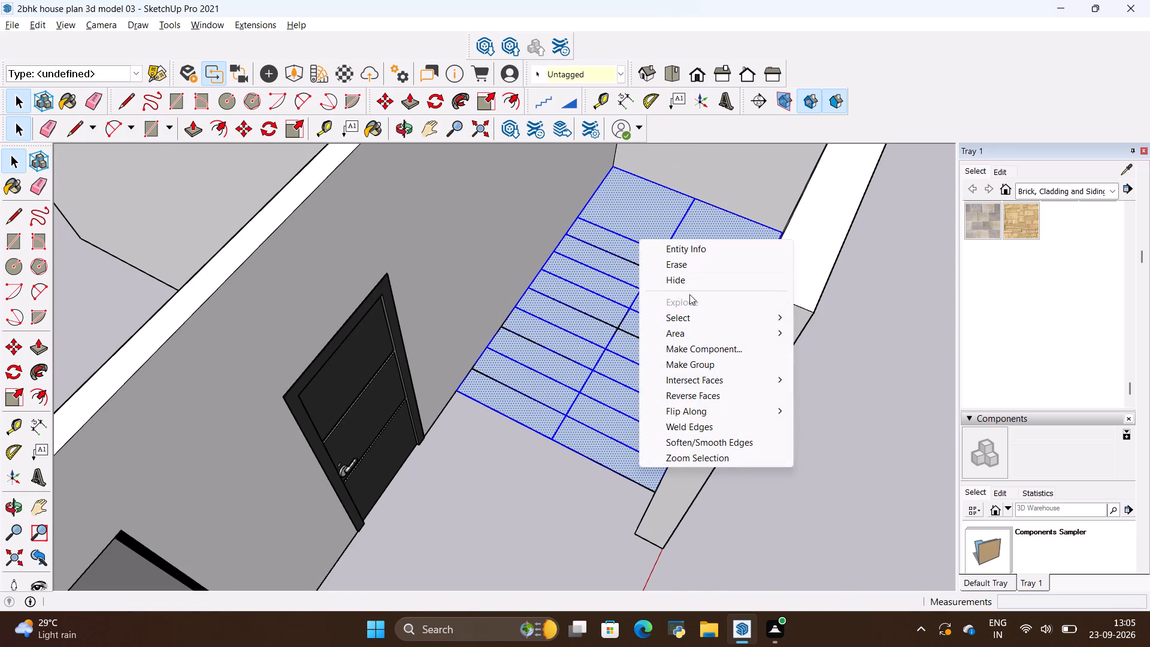
pyautogui.click(704, 361)
# Run Make Stair on all connected landing and tread faces inside the stair group, and accept the existing Make Stair-Slab parameters.
pyautogui.doubleClick(656, 289)
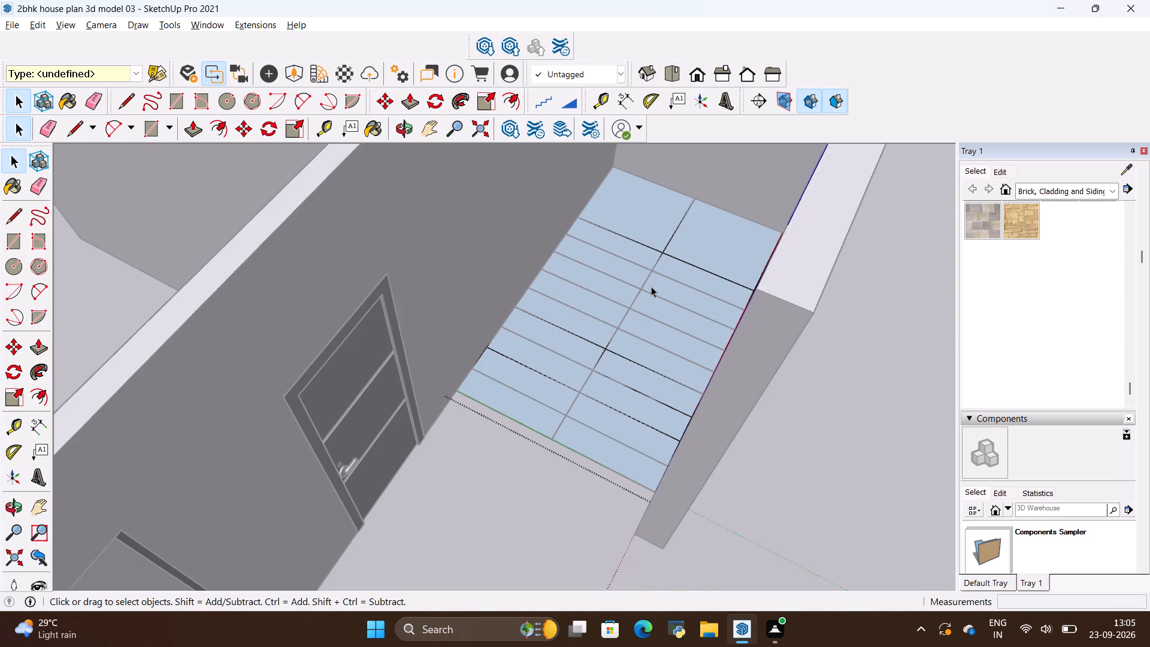
pyautogui.tripleClick(640, 228)
pyautogui.tripleClick(640, 228)
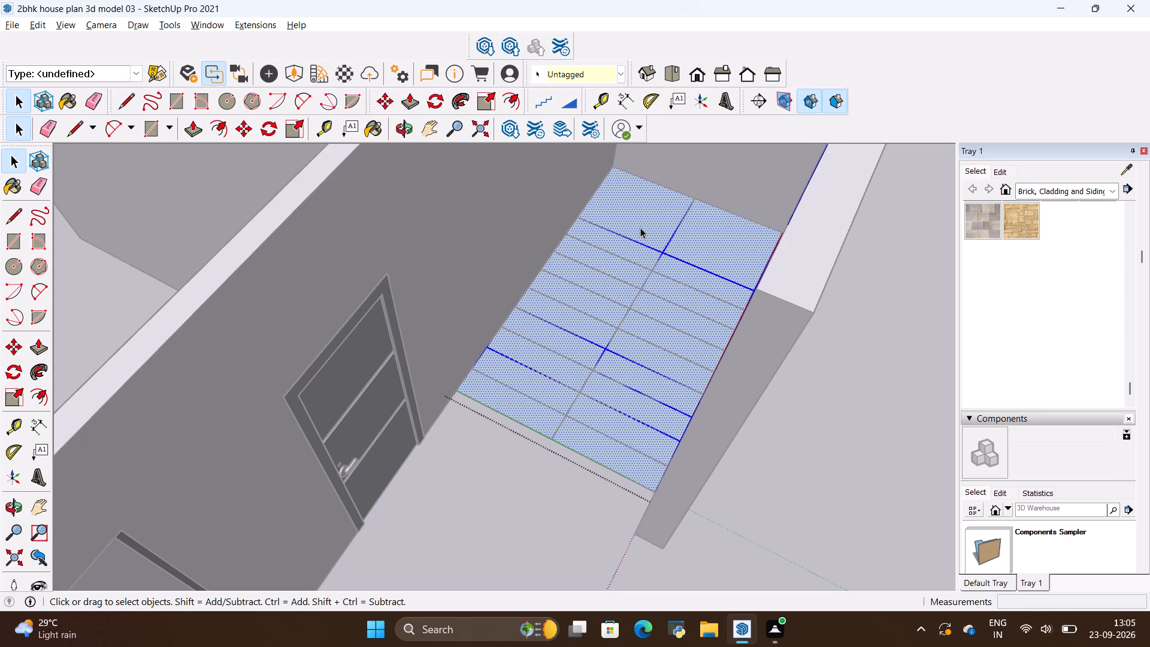
pyautogui.click(540, 108)
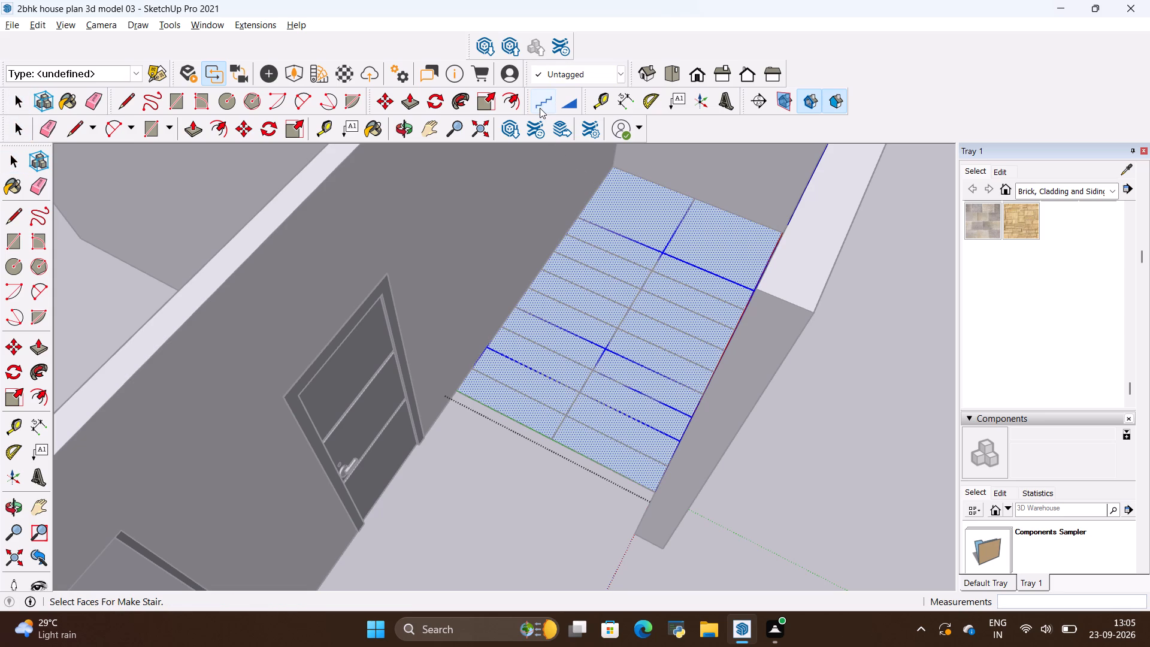
pyautogui.scroll(-8, 630, 353)
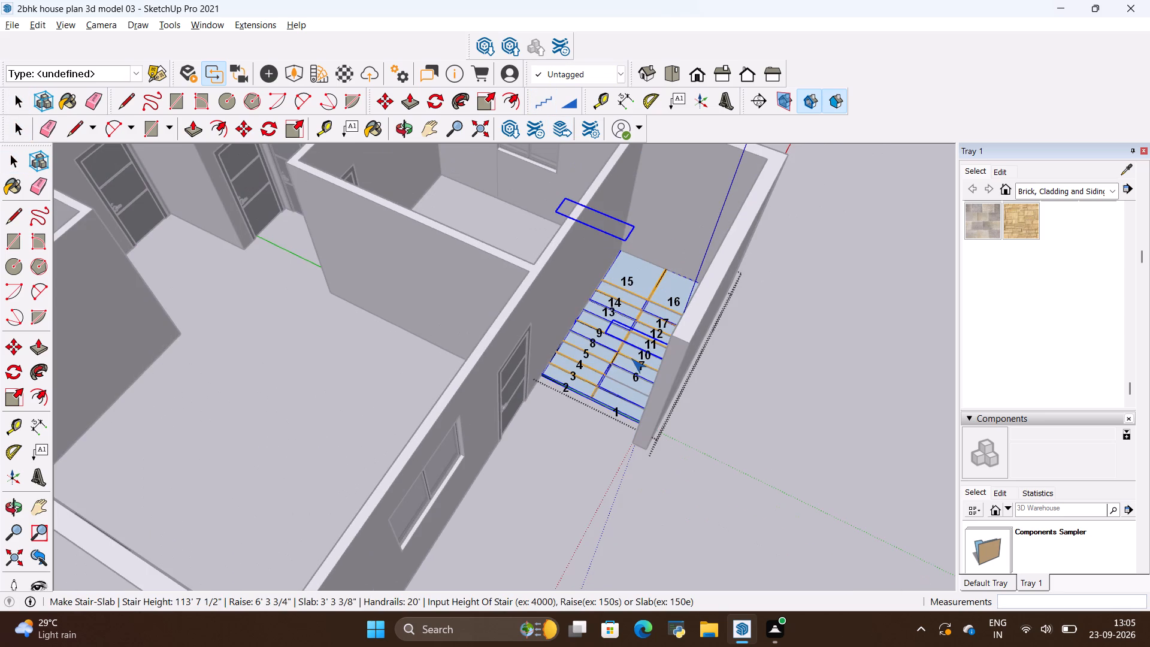
pyautogui.rightClick(613, 232)
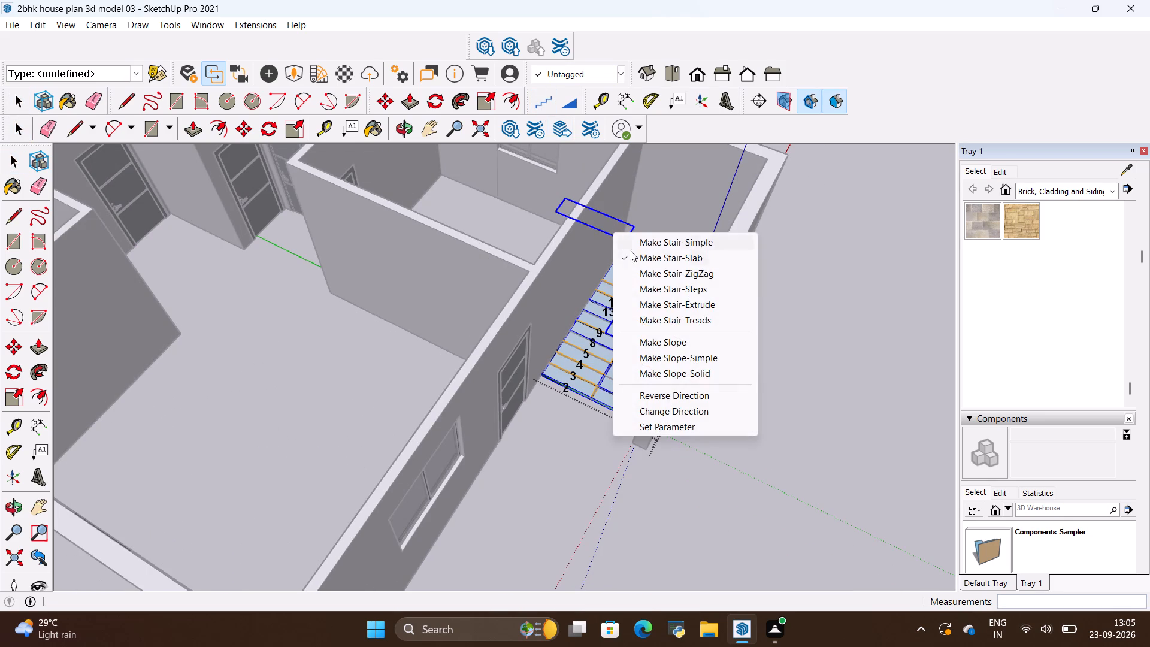
pyautogui.click(660, 422)
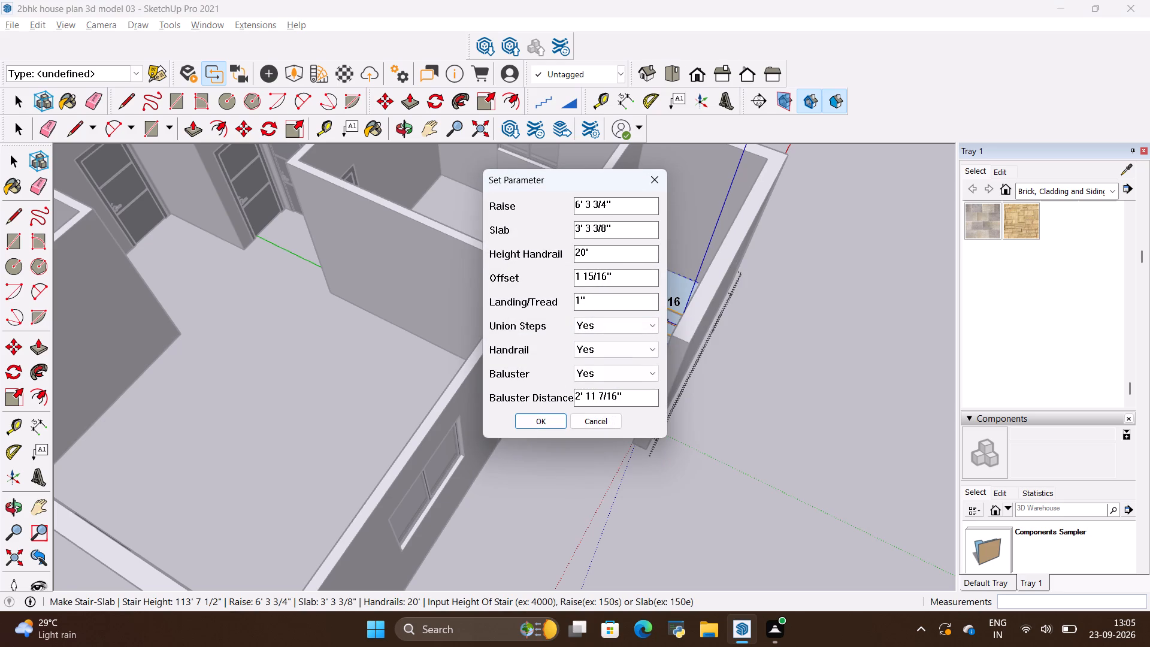
pyautogui.scroll(-6, 707, 380)
pyautogui.click(540, 425)
pyautogui.scroll(-18, 704, 433)
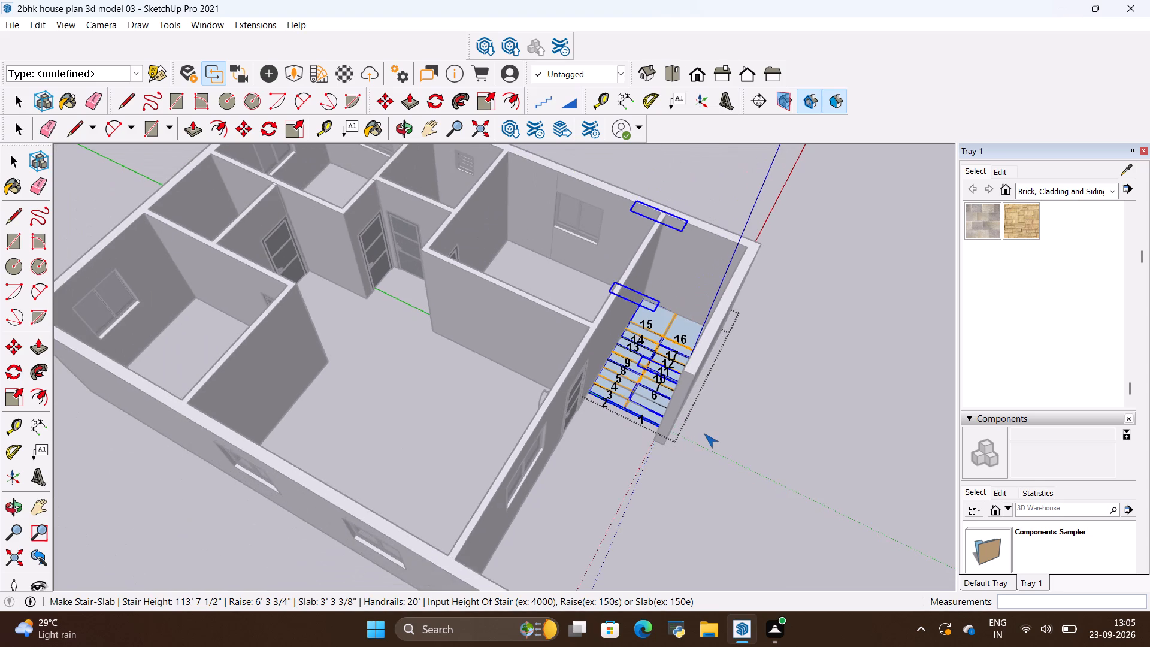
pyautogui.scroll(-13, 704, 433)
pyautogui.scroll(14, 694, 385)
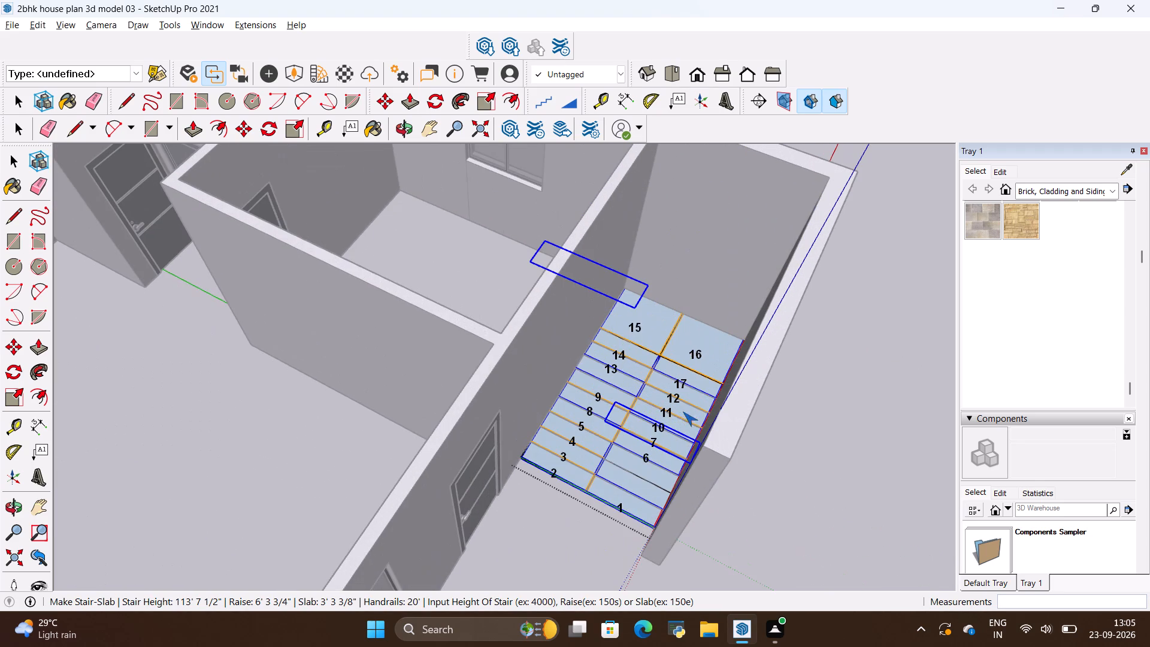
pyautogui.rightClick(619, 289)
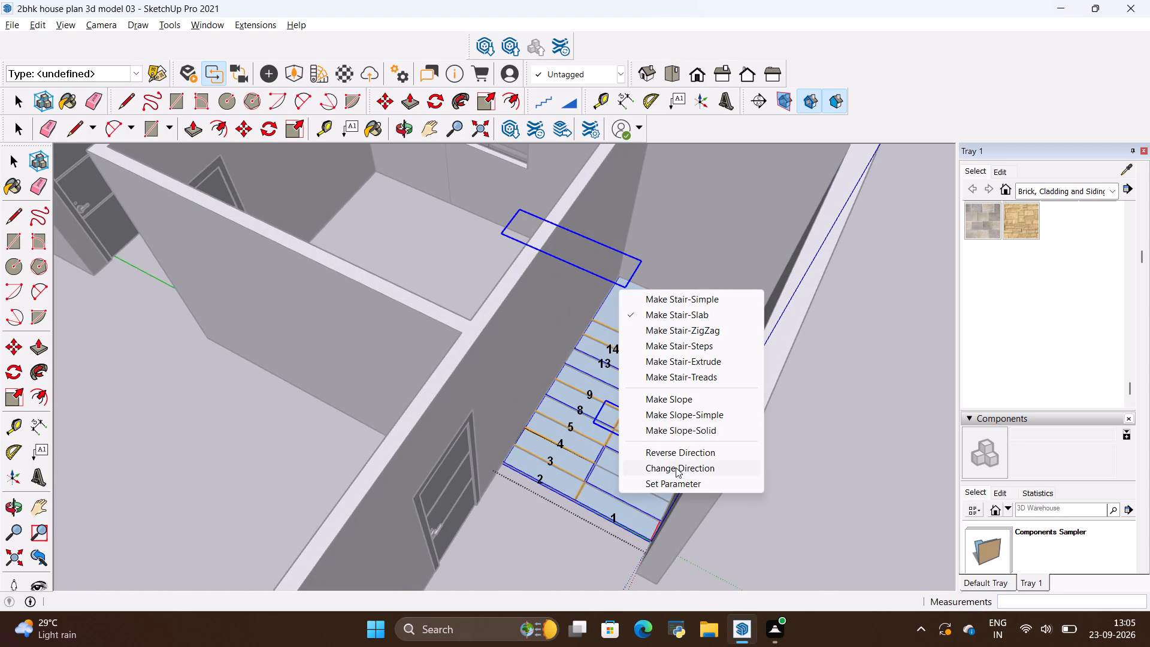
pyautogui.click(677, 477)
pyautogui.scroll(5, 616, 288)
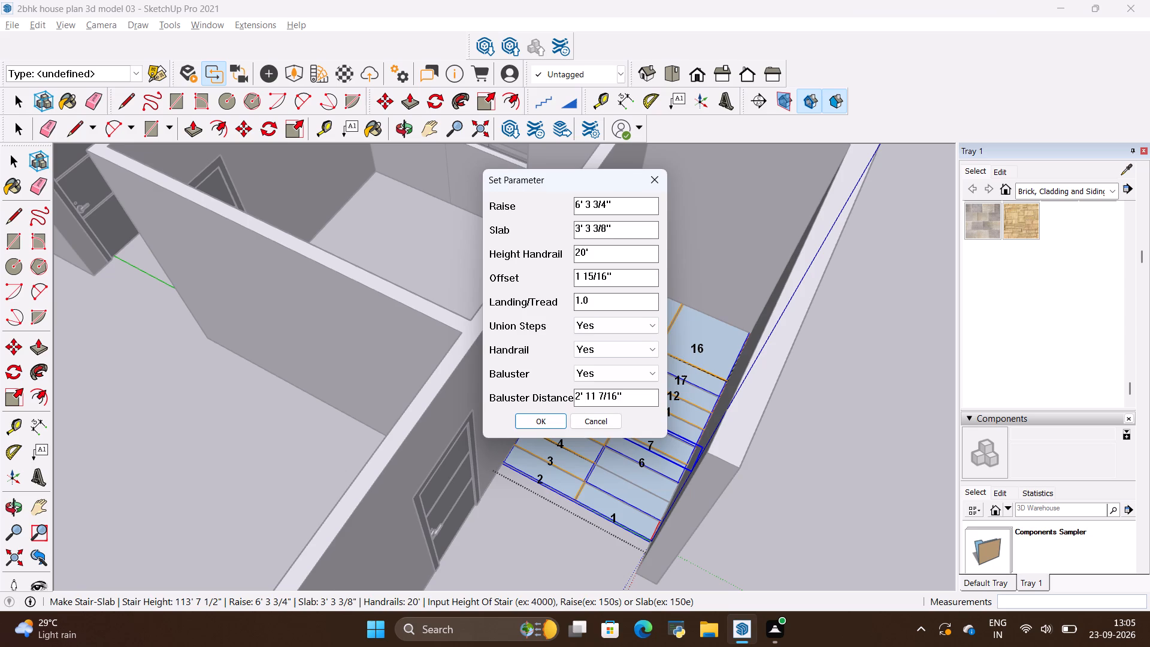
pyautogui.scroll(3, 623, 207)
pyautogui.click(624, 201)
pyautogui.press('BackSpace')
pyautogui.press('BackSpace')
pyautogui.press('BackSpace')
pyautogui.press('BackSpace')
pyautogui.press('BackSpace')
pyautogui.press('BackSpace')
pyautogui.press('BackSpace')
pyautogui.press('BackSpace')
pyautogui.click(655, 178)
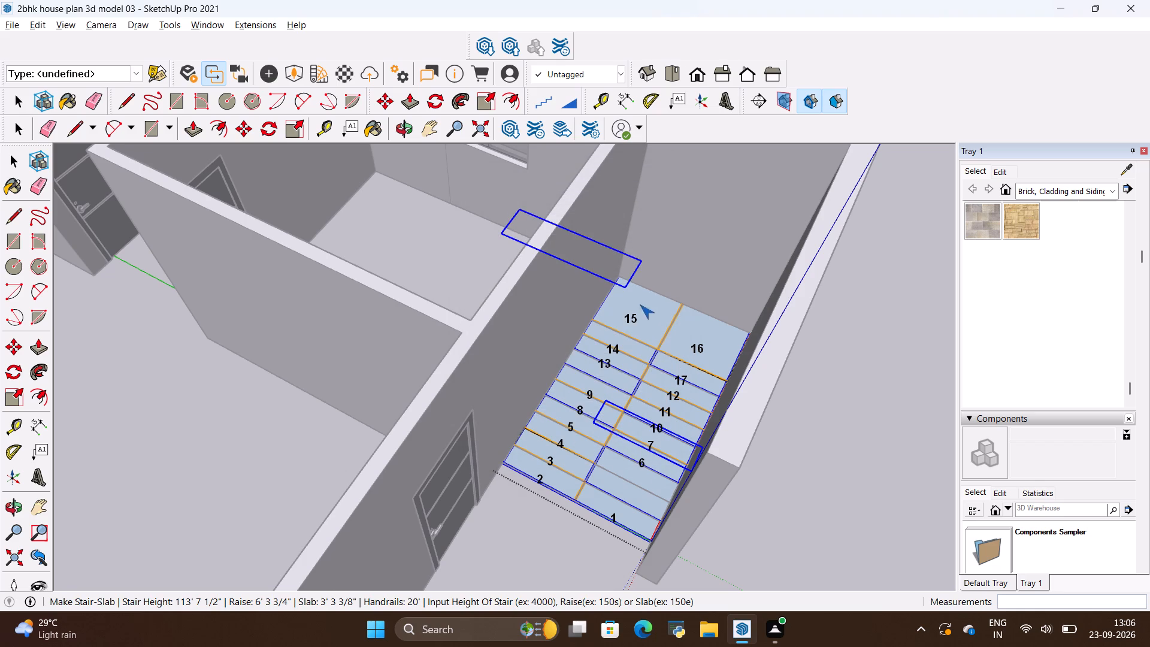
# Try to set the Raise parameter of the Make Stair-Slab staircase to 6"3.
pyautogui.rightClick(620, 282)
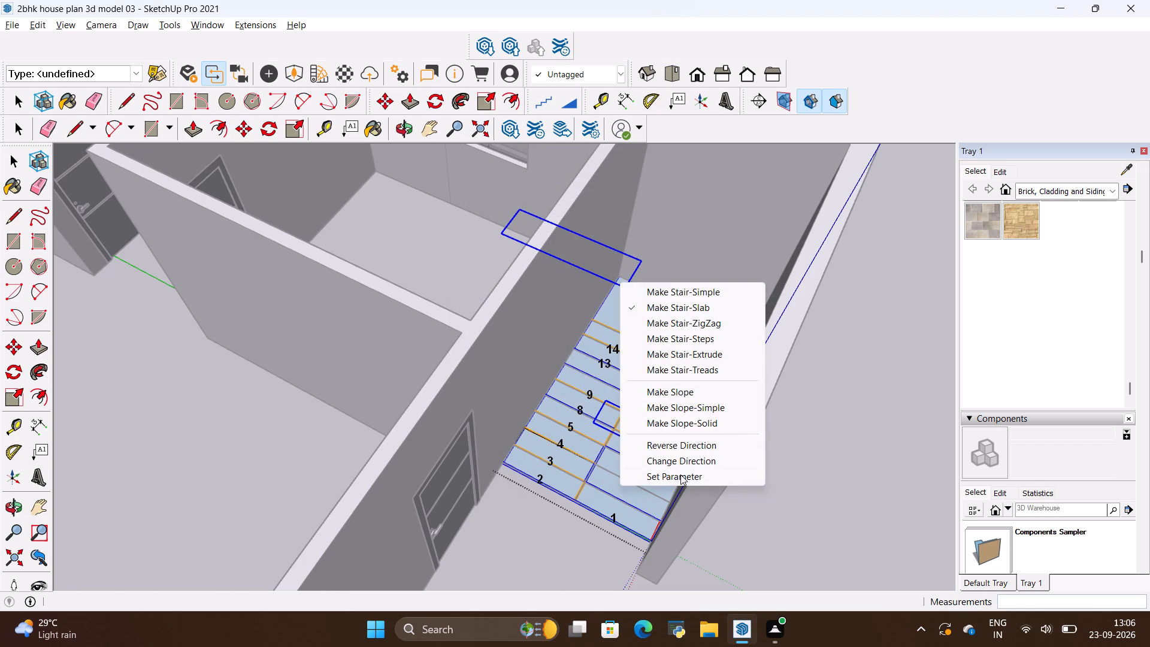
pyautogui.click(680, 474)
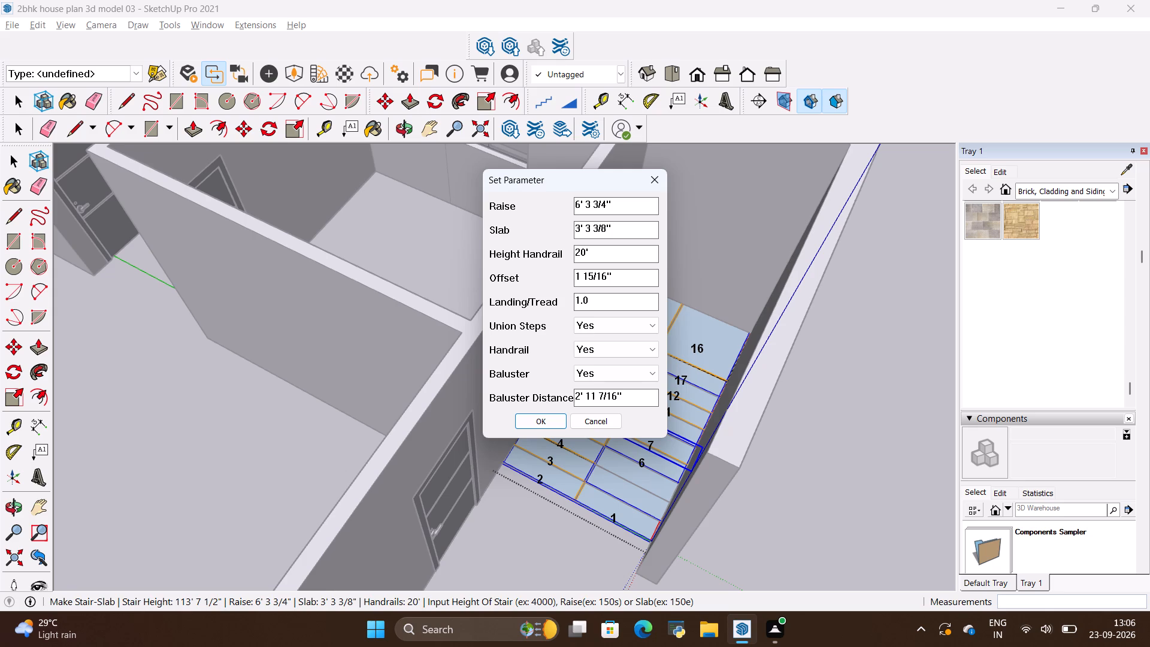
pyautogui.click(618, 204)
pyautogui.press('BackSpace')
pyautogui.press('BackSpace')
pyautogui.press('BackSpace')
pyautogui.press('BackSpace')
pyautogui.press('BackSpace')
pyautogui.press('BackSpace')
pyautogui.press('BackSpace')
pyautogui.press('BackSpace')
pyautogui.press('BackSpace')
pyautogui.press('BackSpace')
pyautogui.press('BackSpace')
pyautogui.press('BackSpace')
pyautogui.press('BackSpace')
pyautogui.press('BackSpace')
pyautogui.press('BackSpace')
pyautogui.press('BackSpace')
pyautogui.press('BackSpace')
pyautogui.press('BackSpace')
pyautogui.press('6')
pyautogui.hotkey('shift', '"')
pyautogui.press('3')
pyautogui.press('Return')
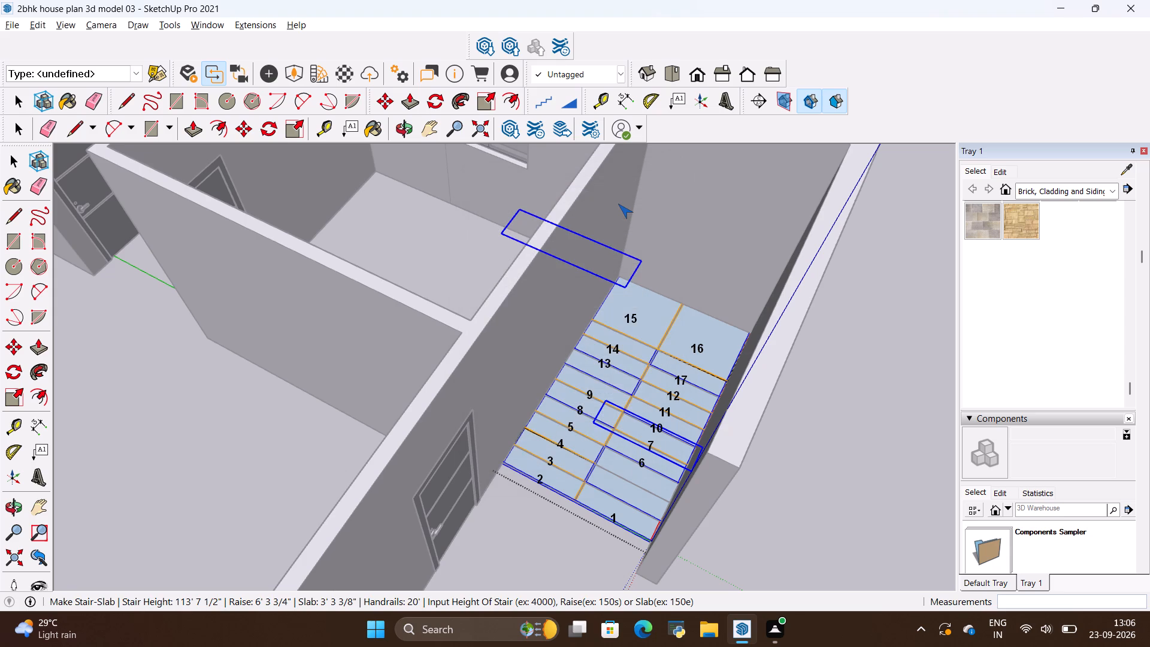
# Save the house model.
pyautogui.scroll(-10, 532, 474)
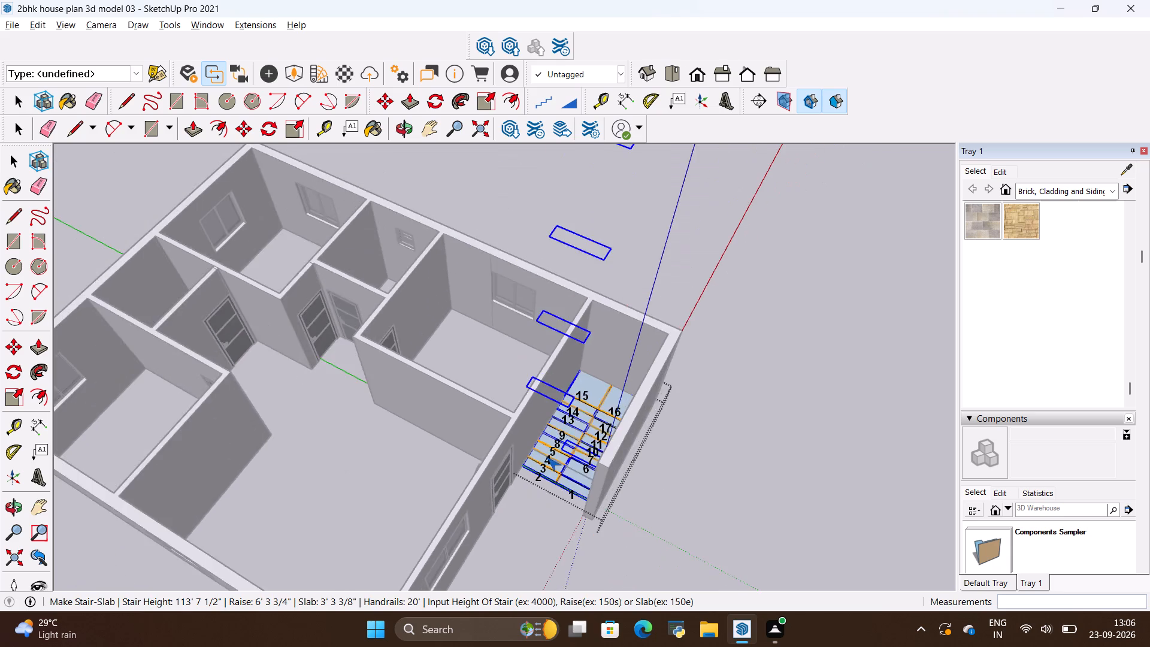
pyautogui.scroll(-6, 546, 456)
pyautogui.scroll(7, 532, 458)
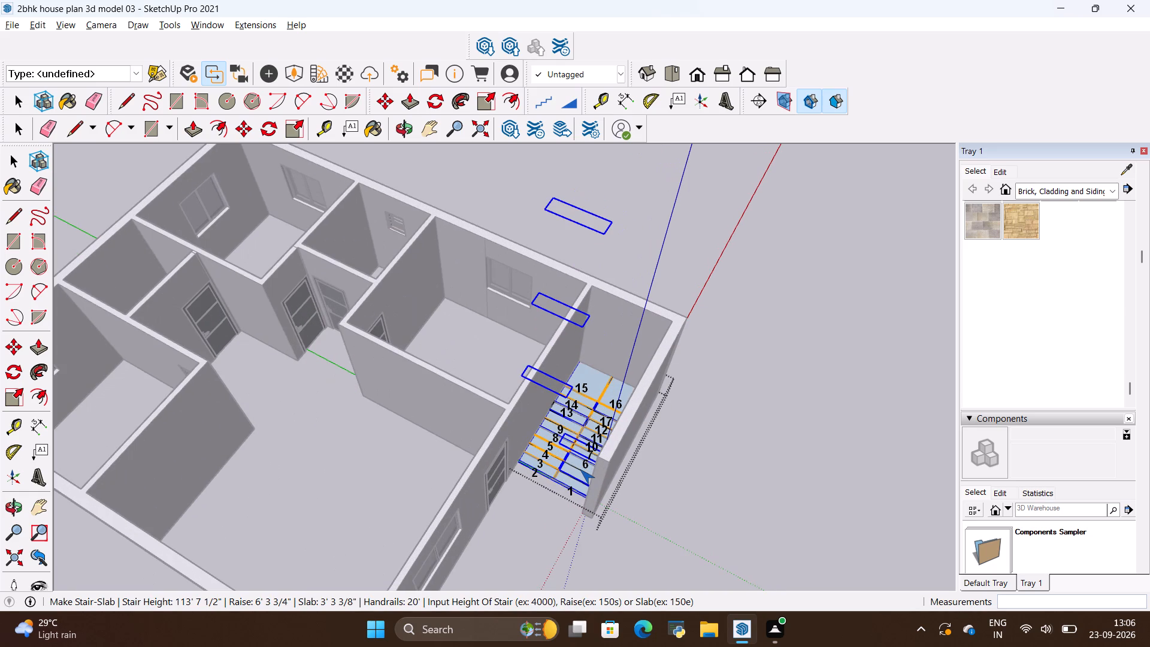
pyautogui.hotkey('ctrl', 's')
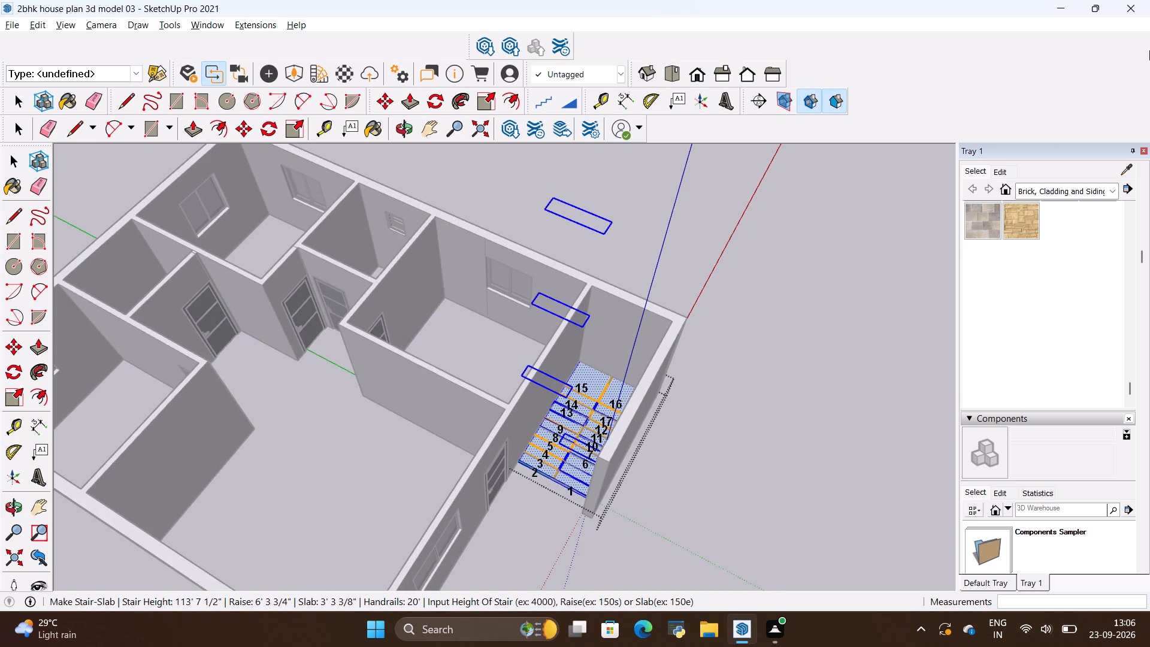
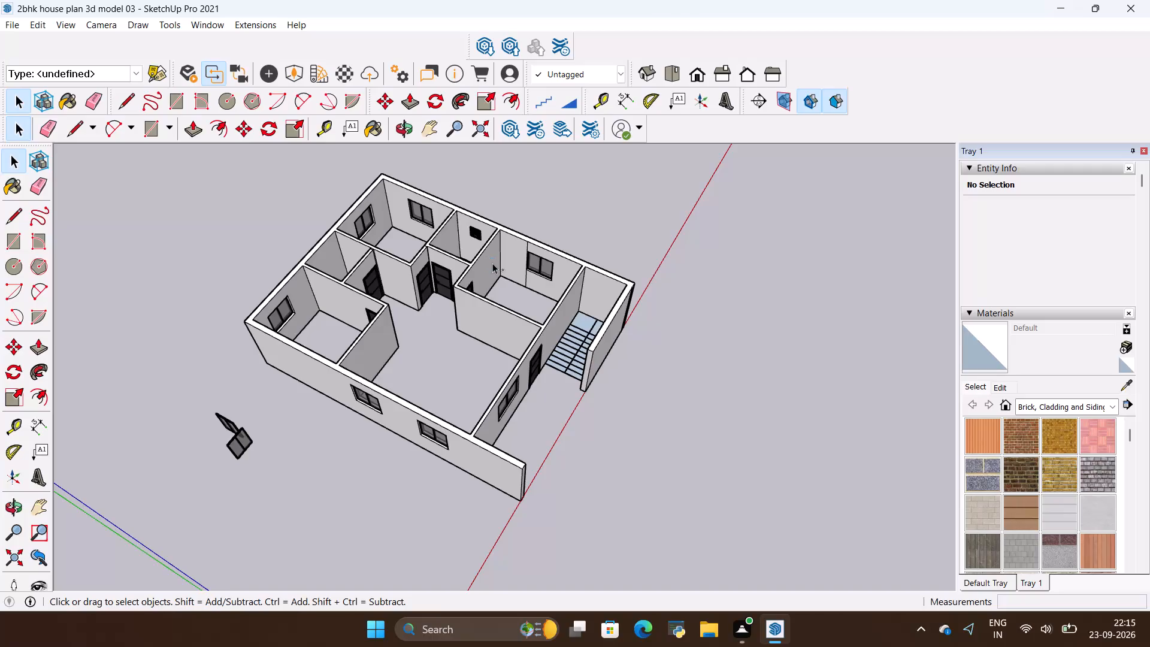
# Save the house model.
pyautogui.hotkey('ctrl', 's')
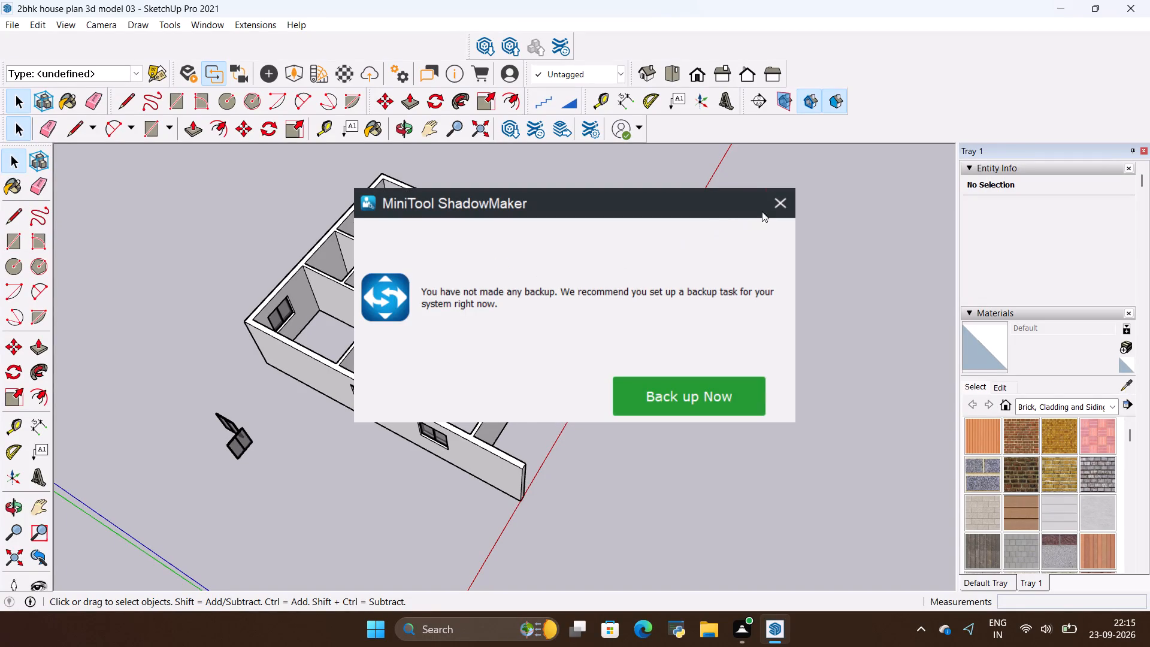
pyautogui.scroll(-2, 495, 237)
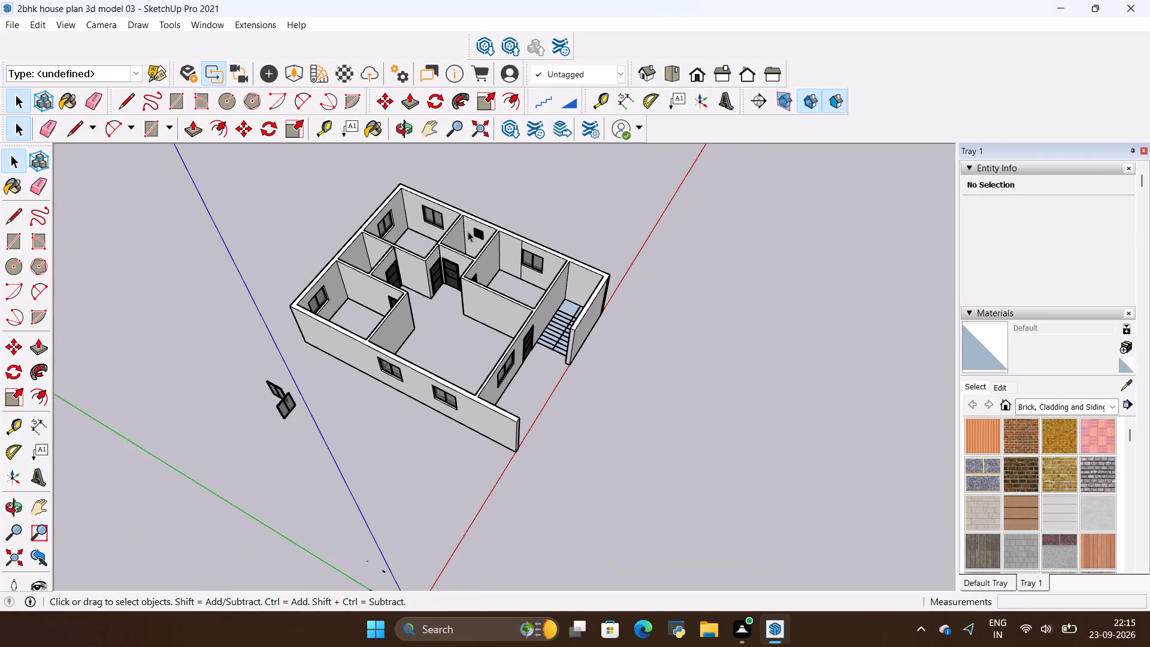
pyautogui.scroll(3, 468, 231)
pyautogui.hotkey('ctrl', 's')
pyautogui.hotkey('ctrl', 's')
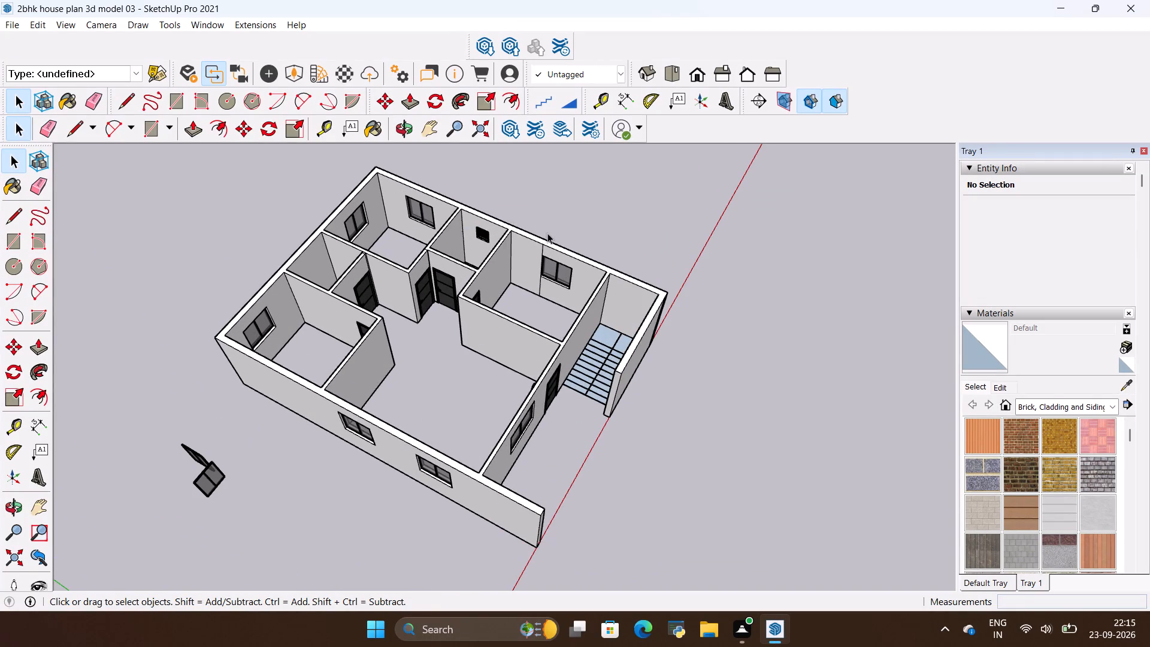
# Run Make Stair on all connected landing and tread faces and edges inside the stair group.
pyautogui.scroll(-1, 547, 233)
pyautogui.scroll(4, 604, 349)
pyautogui.scroll(-4, 564, 365)
pyautogui.moveTo(540, 413); pyautogui.dragTo(661, 429, button='middle')
pyautogui.scroll(10, 570, 336)
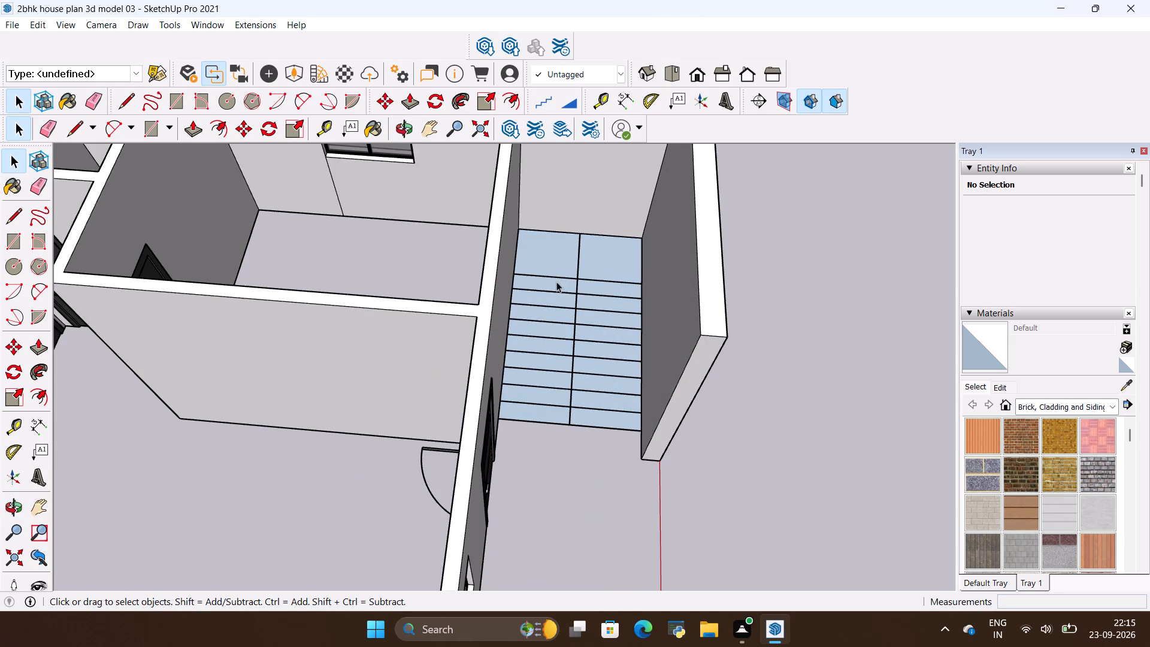
pyautogui.doubleClick(556, 270)
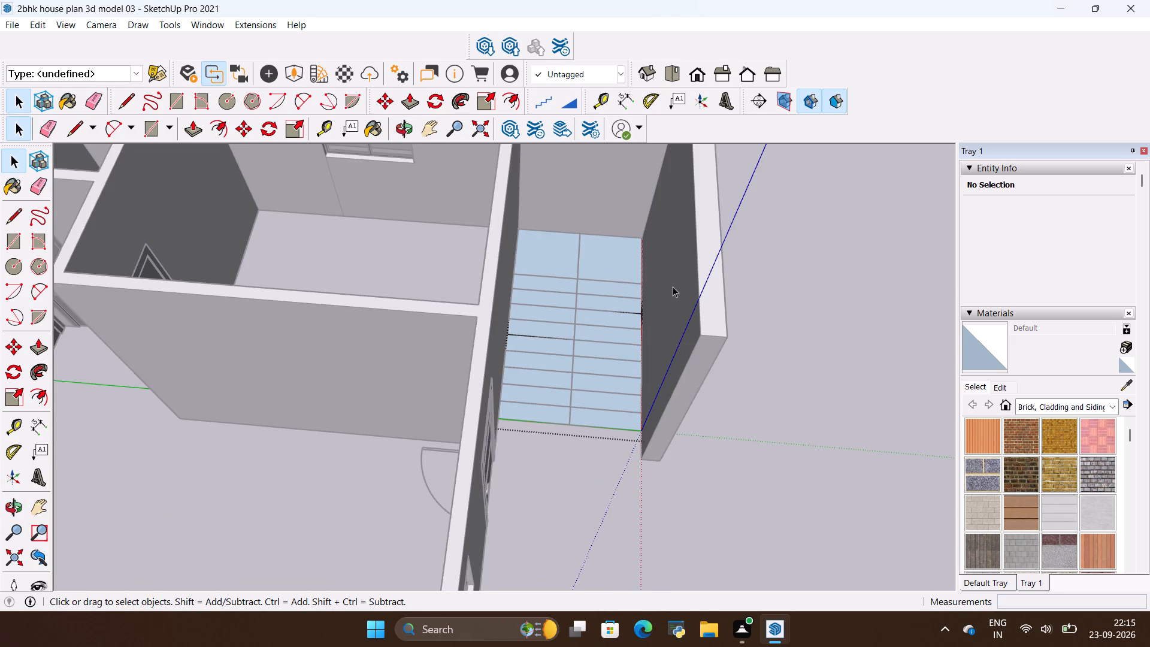
pyautogui.click(762, 310)
pyautogui.click(627, 329)
pyautogui.click(627, 329)
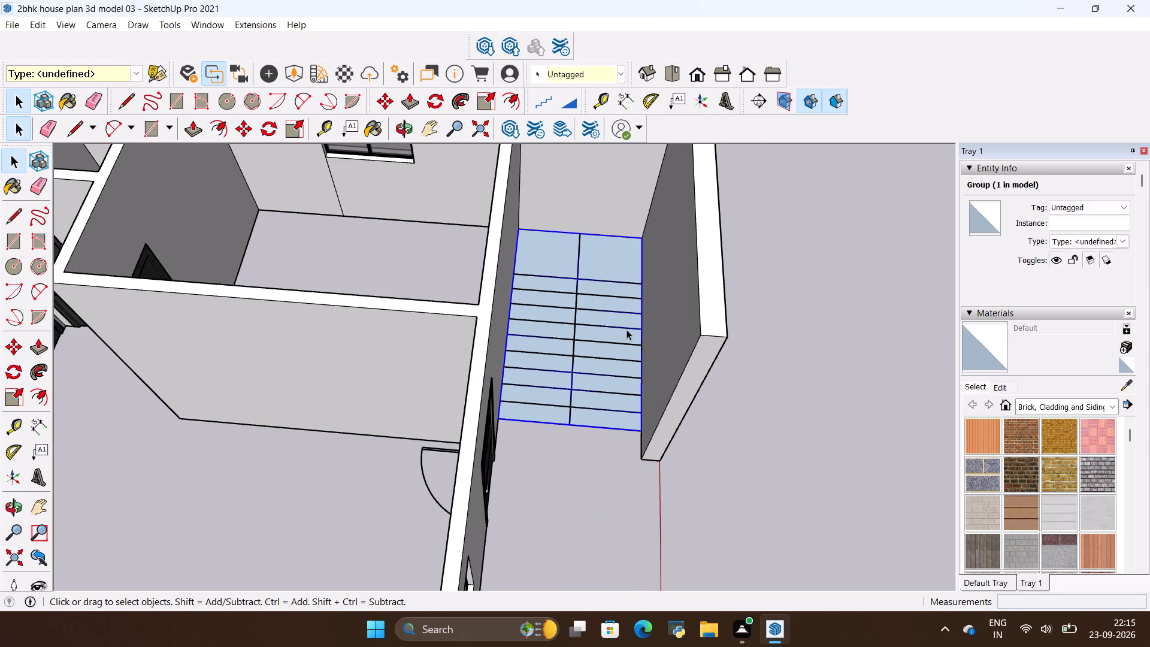
pyautogui.doubleClick(556, 261)
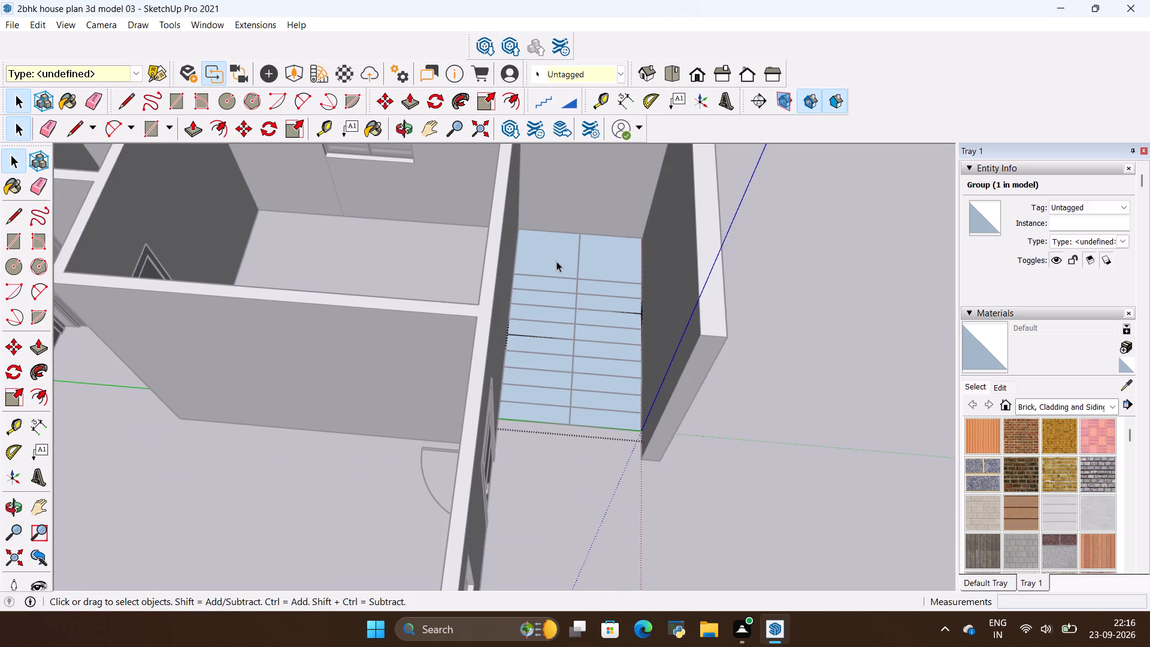
pyautogui.click(555, 261)
pyautogui.click(595, 263)
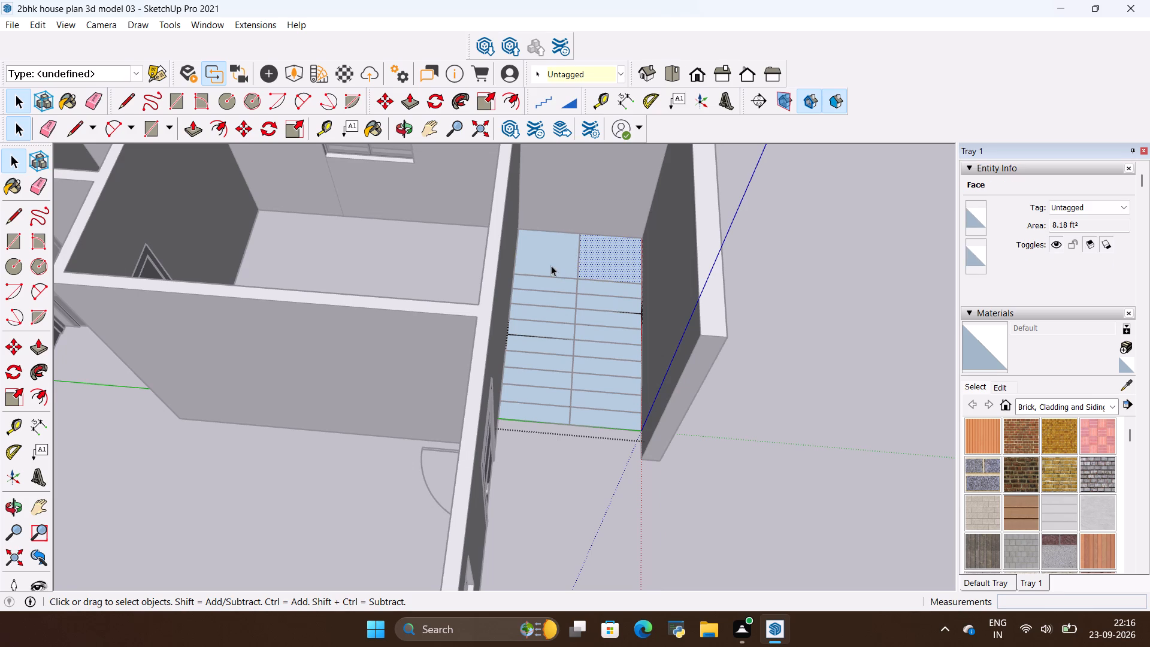
pyautogui.tripleClick(551, 262)
pyautogui.click(551, 262)
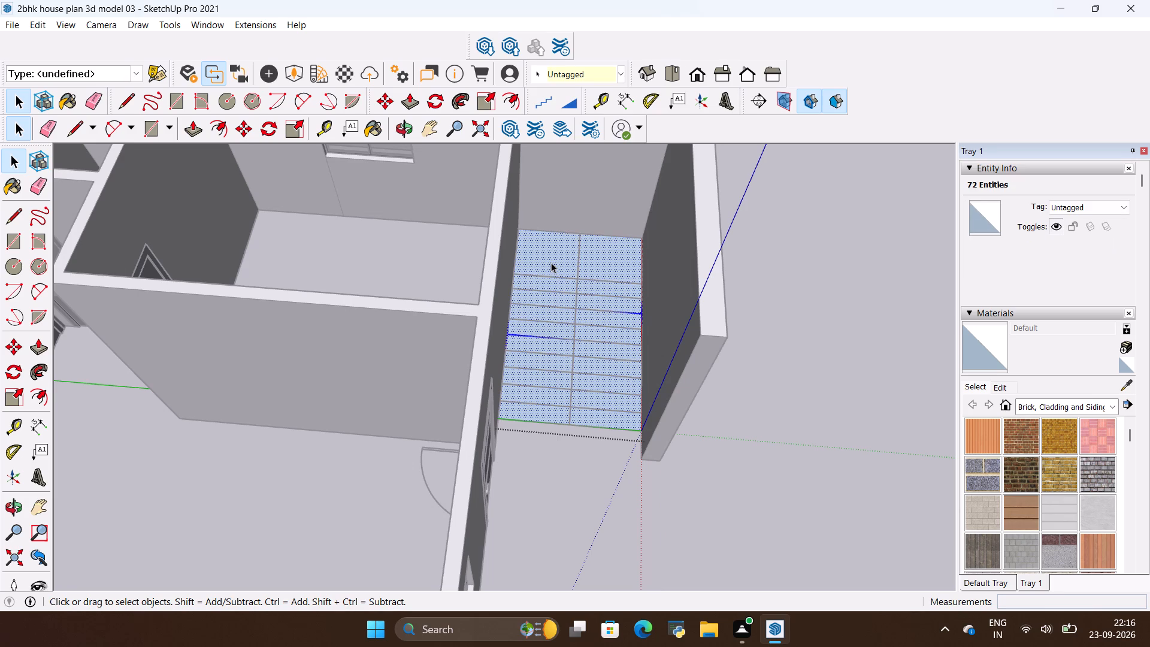
pyautogui.click(549, 108)
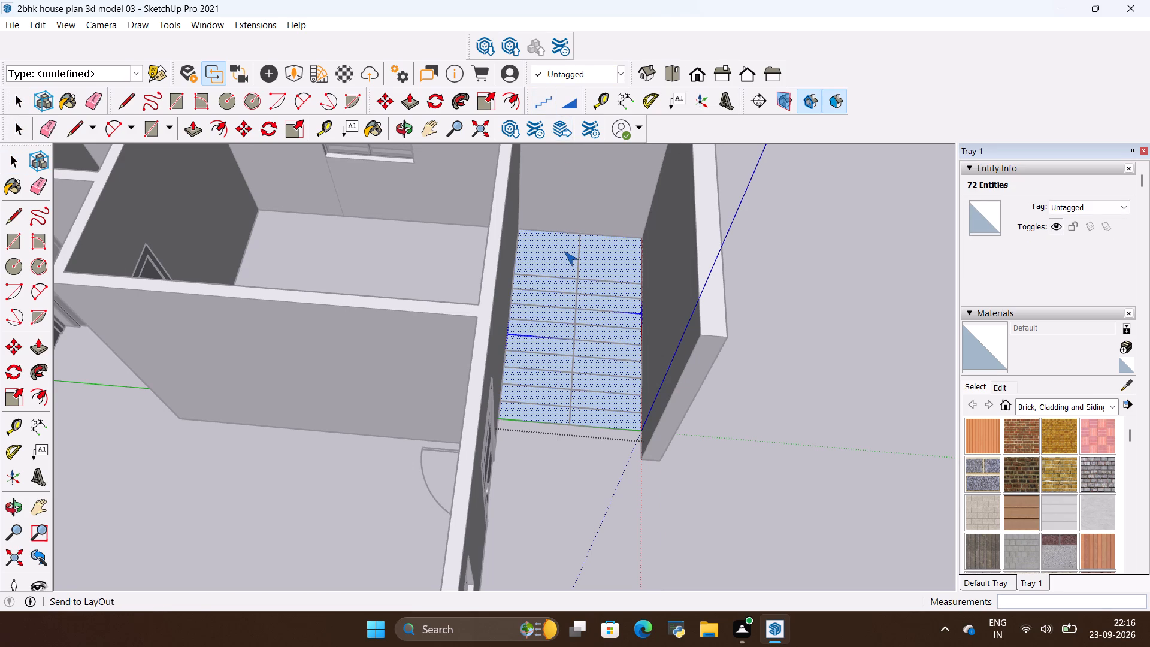
pyautogui.scroll(-9, 564, 253)
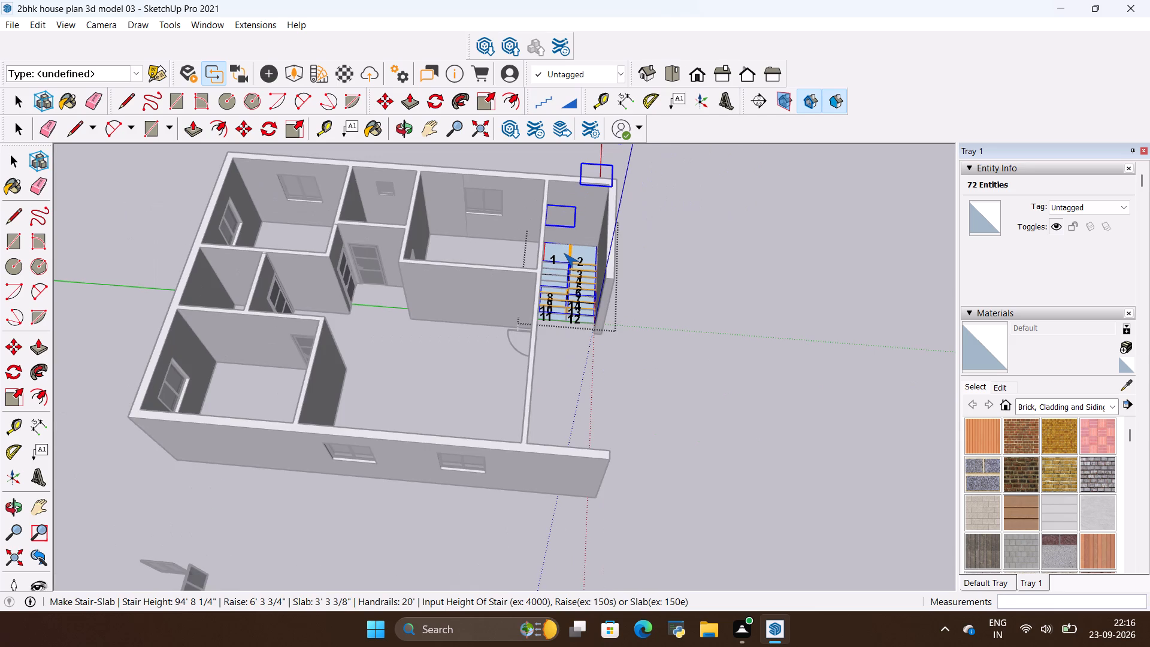
# Open the Make Stair-Slab parameters and set Raise to 6.3".
pyautogui.rightClick(566, 223)
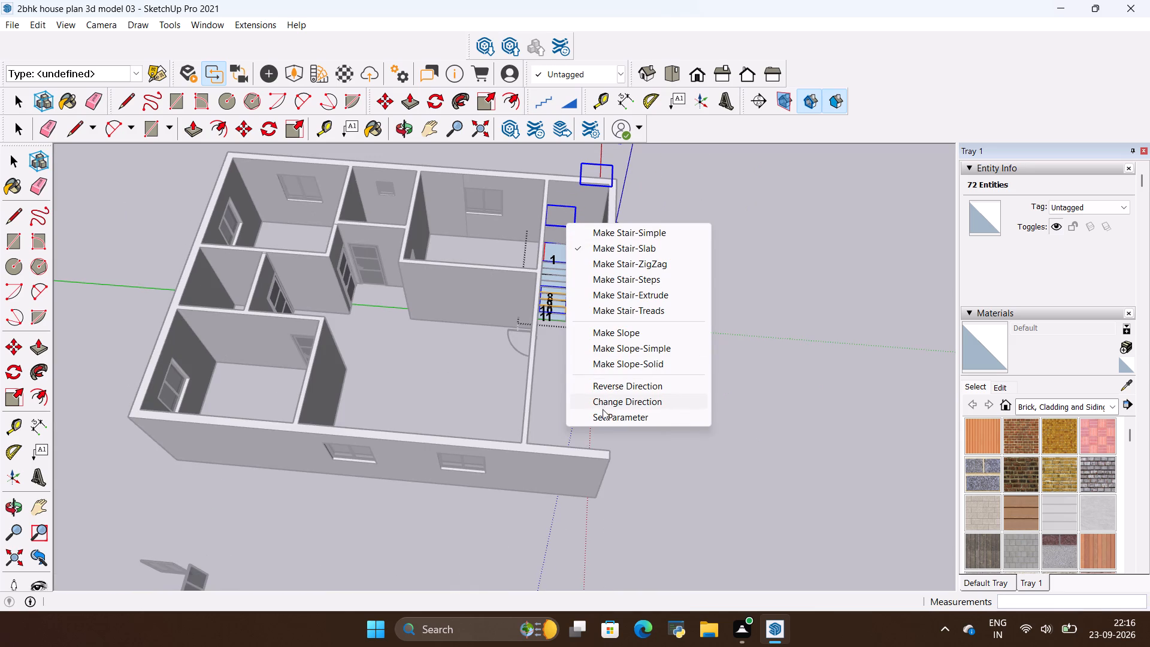
pyautogui.click(604, 413)
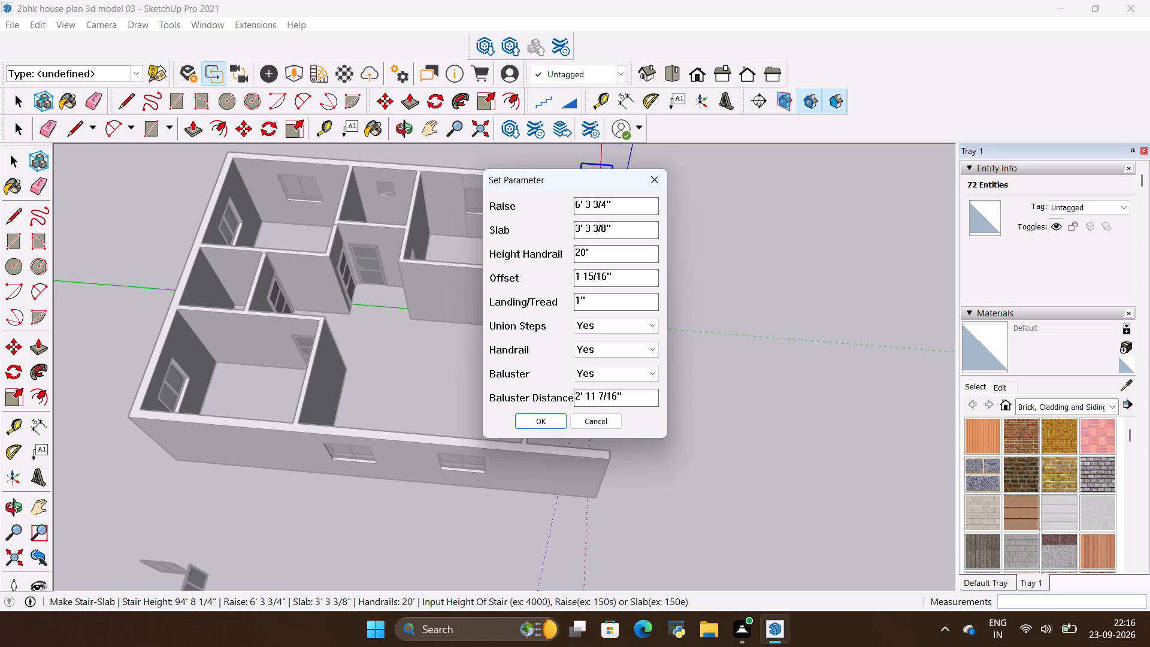
pyautogui.click(624, 207)
pyautogui.press('BackSpace')
pyautogui.press('BackSpace')
pyautogui.press('BackSpace')
pyautogui.press('BackSpace')
pyautogui.press('BackSpace')
pyautogui.press('BackSpace')
pyautogui.press('BackSpace')
pyautogui.press('BackSpace')
pyautogui.press('BackSpace')
pyautogui.write('6.3')
pyautogui.hotkey('shift', '"')
# Set the Slab parameter of the staircase to 3.3".
pyautogui.click(625, 231)
pyautogui.press('BackSpace')
pyautogui.press('BackSpace')
pyautogui.press('BackSpace')
pyautogui.press('BackSpace')
pyautogui.press('BackSpace')
pyautogui.press('BackSpace')
pyautogui.press('BackSpace')
pyautogui.press('BackSpace')
pyautogui.press('BackSpace')
pyautogui.press('BackSpace')
pyautogui.press('BackSpace')
pyautogui.press('BackSpace')
pyautogui.press('BackSpace')
pyautogui.press('BackSpace')
pyautogui.press('BackSpace')
pyautogui.press('BackSpace')
pyautogui.press('BackSpace')
pyautogui.write('3.3')
pyautogui.hotkey('shift', '"')
# Set the staircase's Height Handrail to 2' and apply the parameters.
pyautogui.click(618, 255)
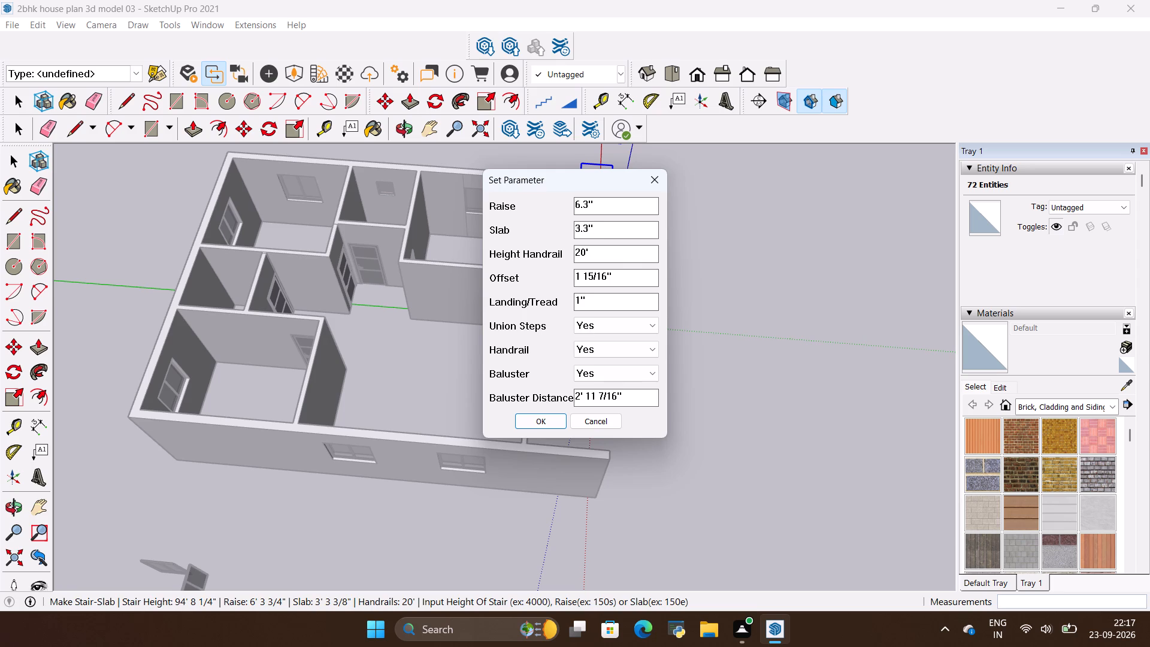
pyautogui.press('BackSpace')
pyautogui.press('BackSpace')
pyautogui.press("'")
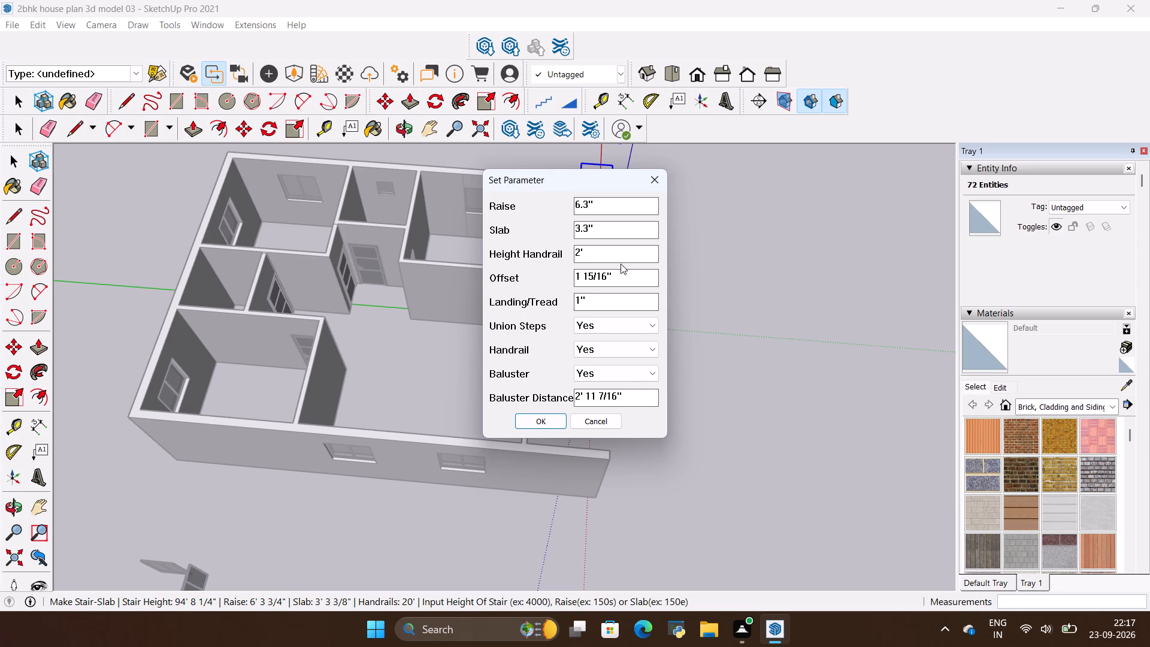
pyautogui.click(621, 271)
pyautogui.click(553, 427)
# Examine the Make Stair-Slab preview from several sides of the stairwell, checking the step outlines and the numbering order of the landing and tread faces.
pyautogui.scroll(-5, 549, 310)
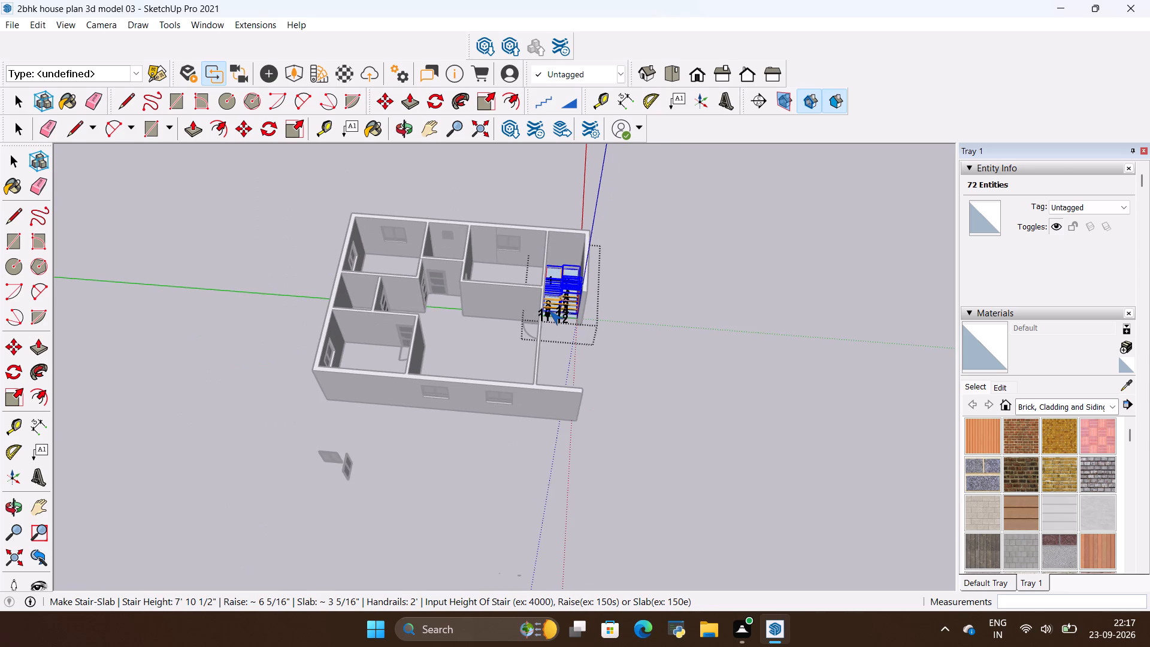
pyautogui.scroll(17, 567, 216)
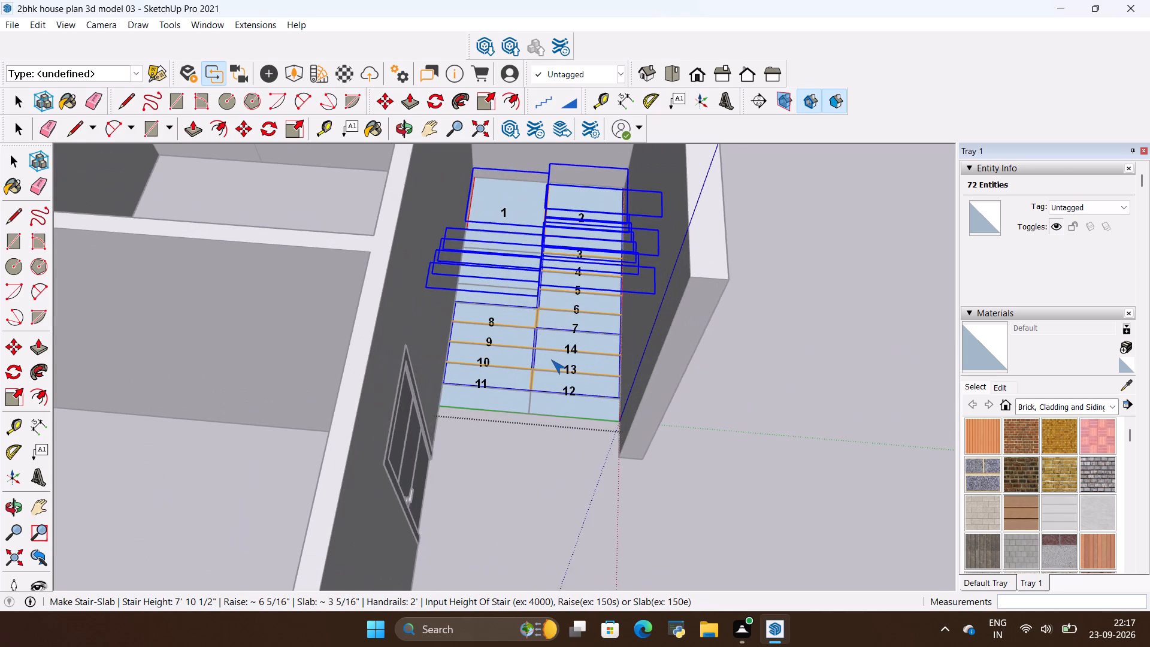
pyautogui.scroll(-10, 551, 359)
pyautogui.moveTo(610, 352); pyautogui.dragTo(307, 350, button='middle')
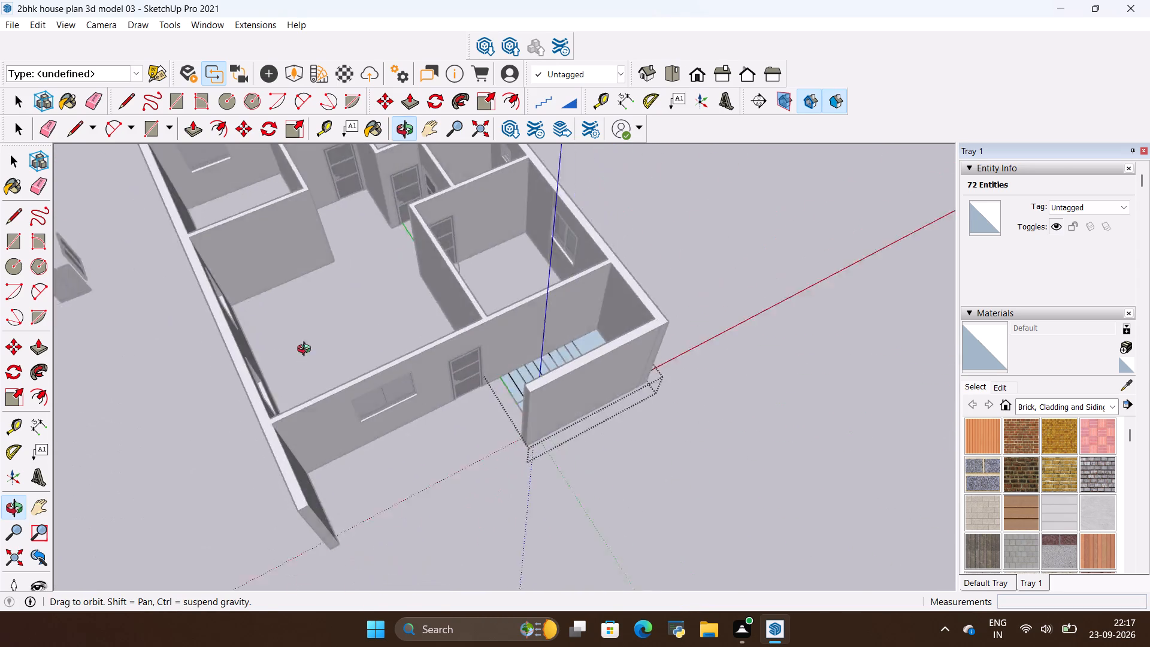
pyautogui.moveTo(307, 350); pyautogui.dragTo(276, 352, button='middle')
pyautogui.scroll(5, 459, 366)
pyautogui.scroll(4, 525, 388)
pyautogui.scroll(2, 561, 282)
pyautogui.scroll(-5, 561, 282)
pyautogui.scroll(-3, 673, 356)
pyautogui.moveTo(779, 359); pyautogui.dragTo(456, 425, button='middle')
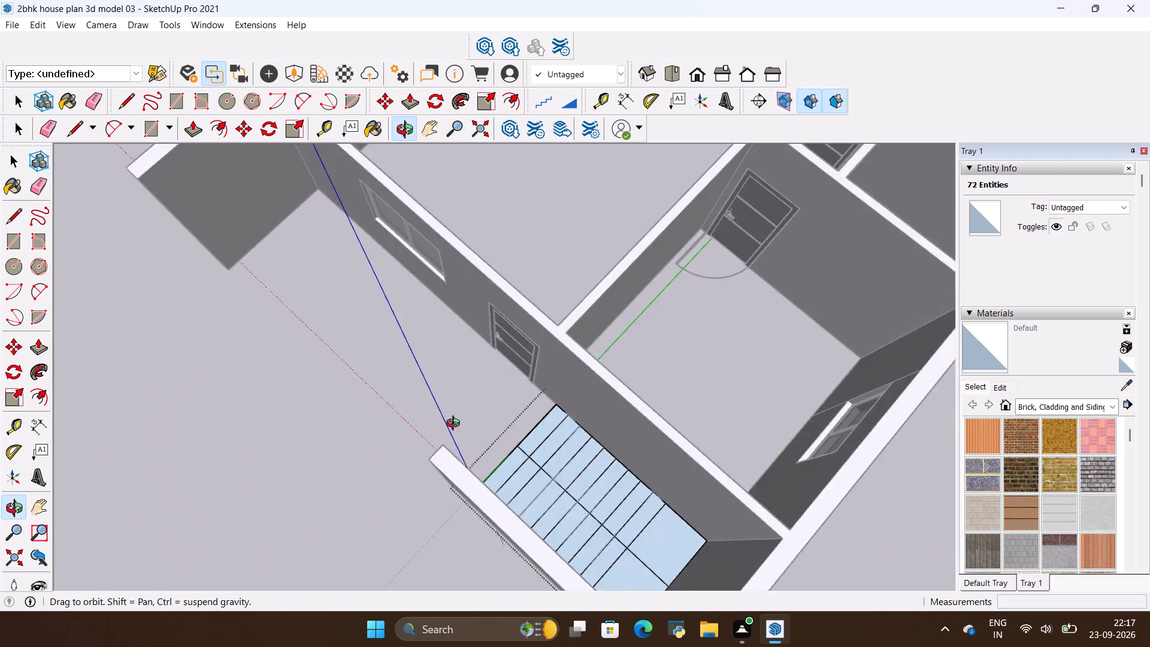
pyautogui.moveTo(456, 425); pyautogui.dragTo(374, 319, button='middle')
pyautogui.scroll(10, 545, 406)
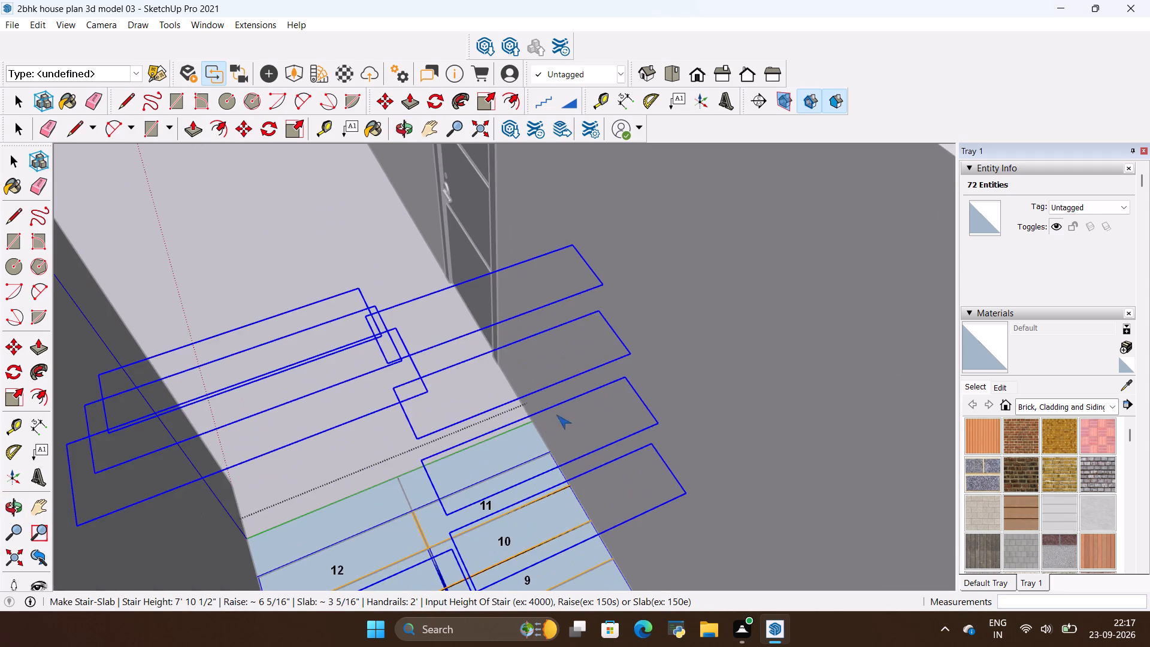
pyautogui.scroll(-11, 582, 408)
pyautogui.moveTo(355, 417); pyautogui.dragTo(748, 520, button='middle')
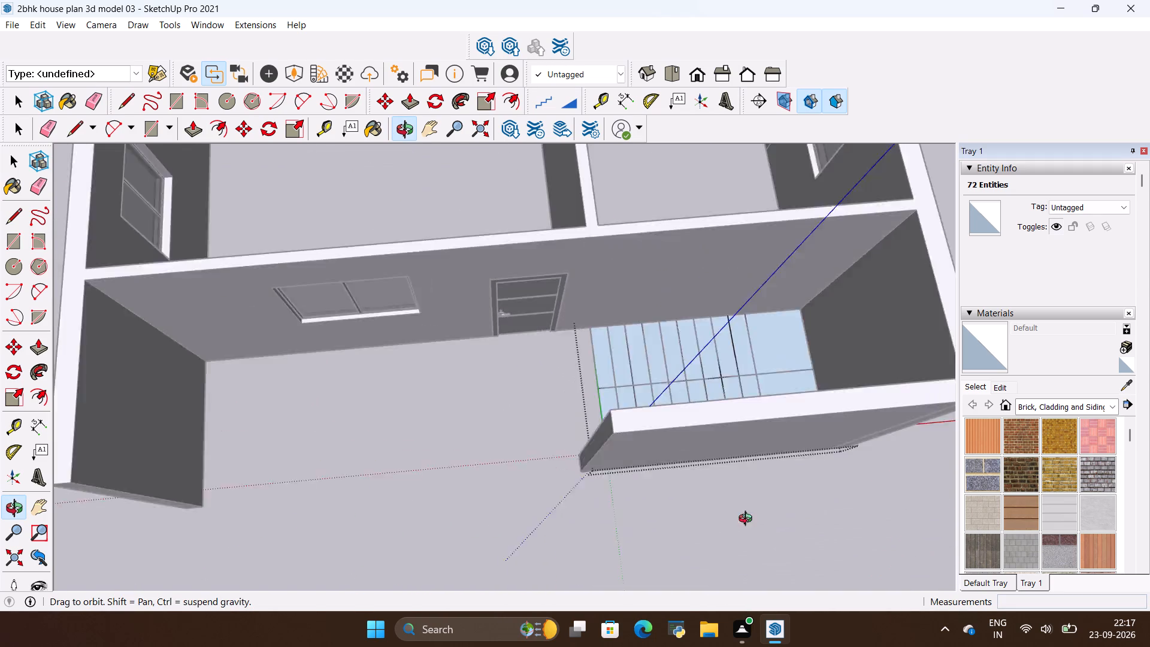
pyautogui.moveTo(748, 520); pyautogui.dragTo(842, 465, button='middle')
pyautogui.scroll(-5, 396, 368)
pyautogui.scroll(2, 398, 370)
pyautogui.moveTo(400, 372); pyautogui.dragTo(643, 421, button='middle')
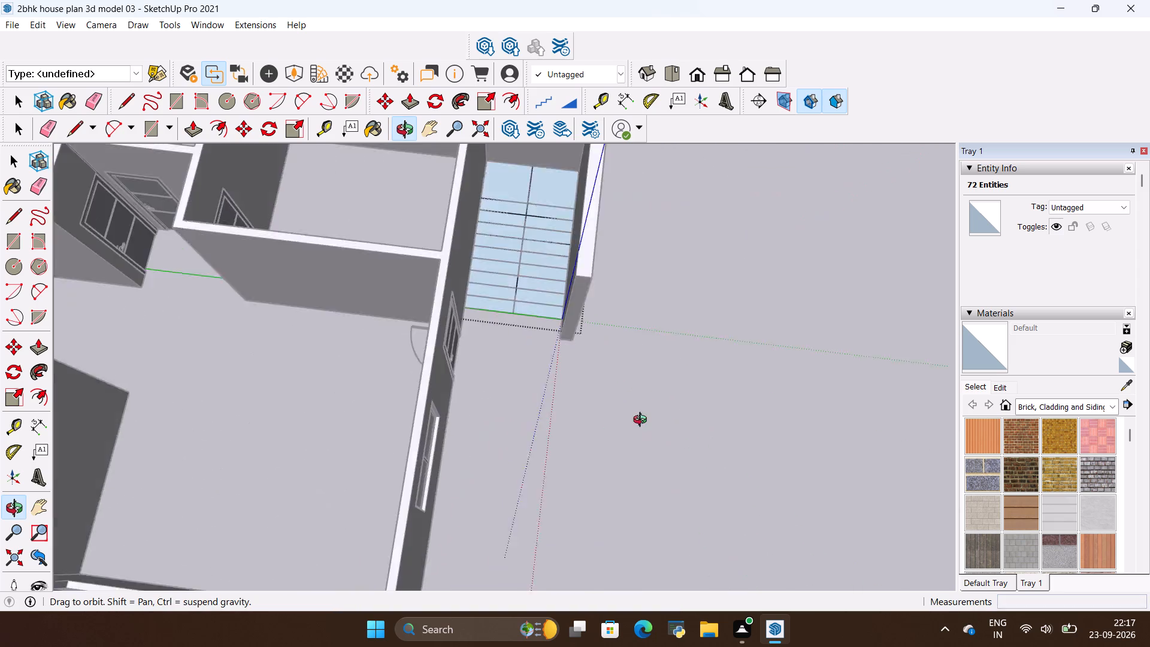
pyautogui.moveTo(643, 421); pyautogui.dragTo(670, 326, button='middle')
pyautogui.scroll(9, 512, 168)
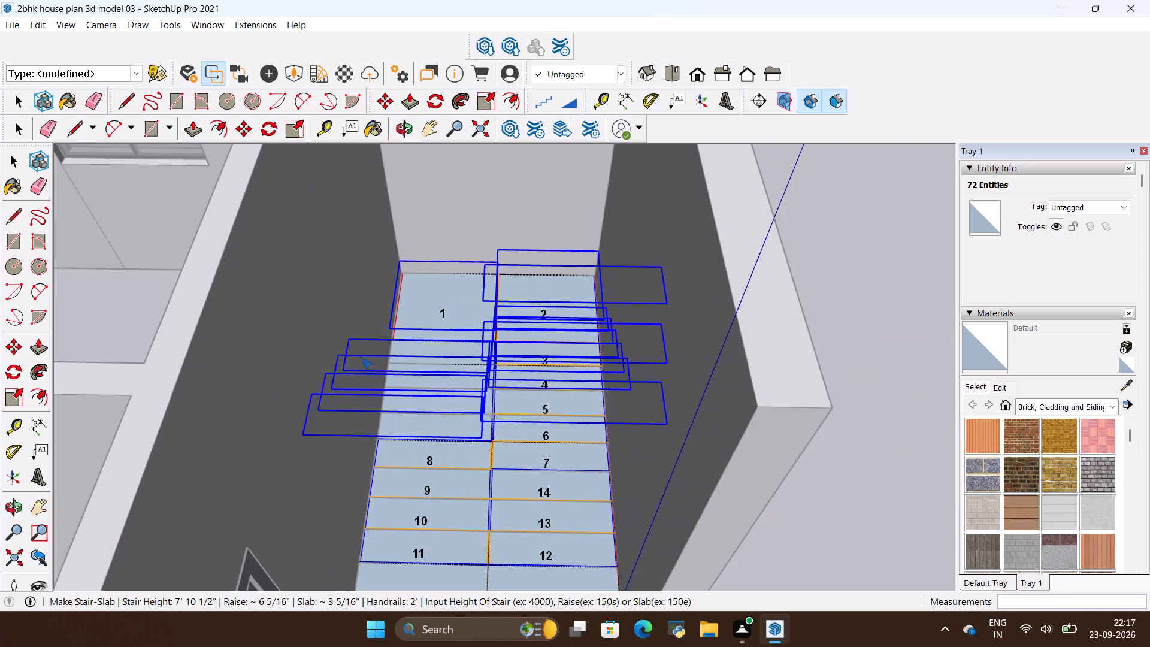
pyautogui.scroll(-6, 359, 358)
pyautogui.moveTo(255, 375); pyautogui.dragTo(634, 352, button='middle')
pyautogui.scroll(7, 662, 168)
pyautogui.scroll(-4, 597, 336)
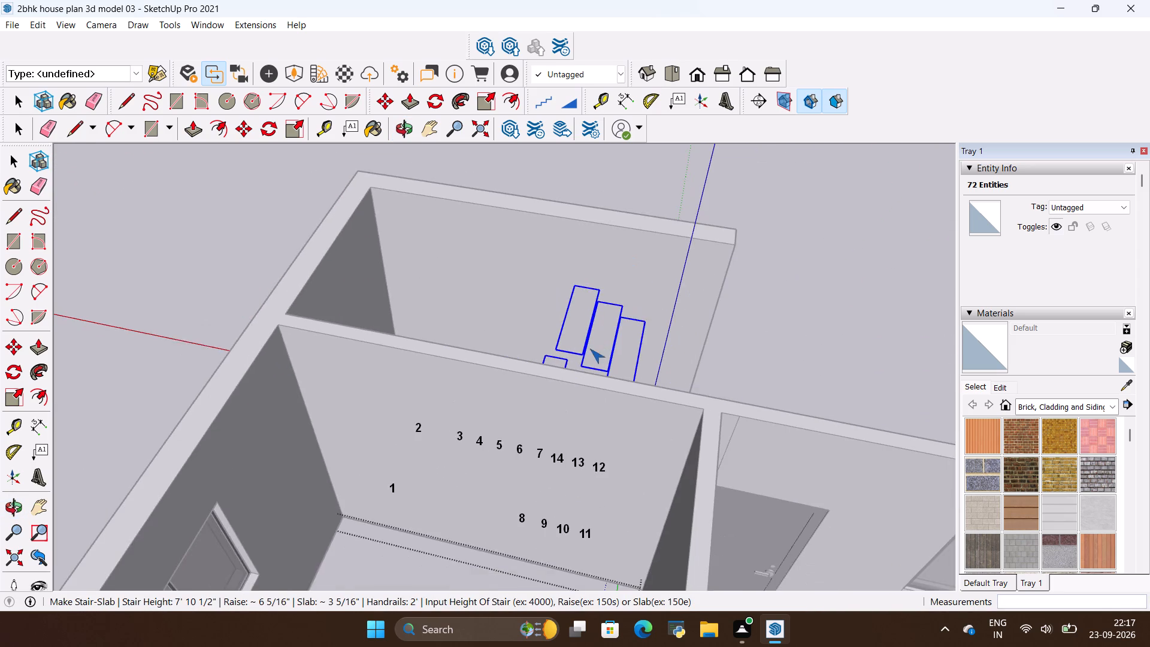
pyautogui.scroll(-2, 589, 351)
pyautogui.moveTo(588, 354); pyautogui.dragTo(465, 424, button='middle')
pyautogui.scroll(9, 490, 419)
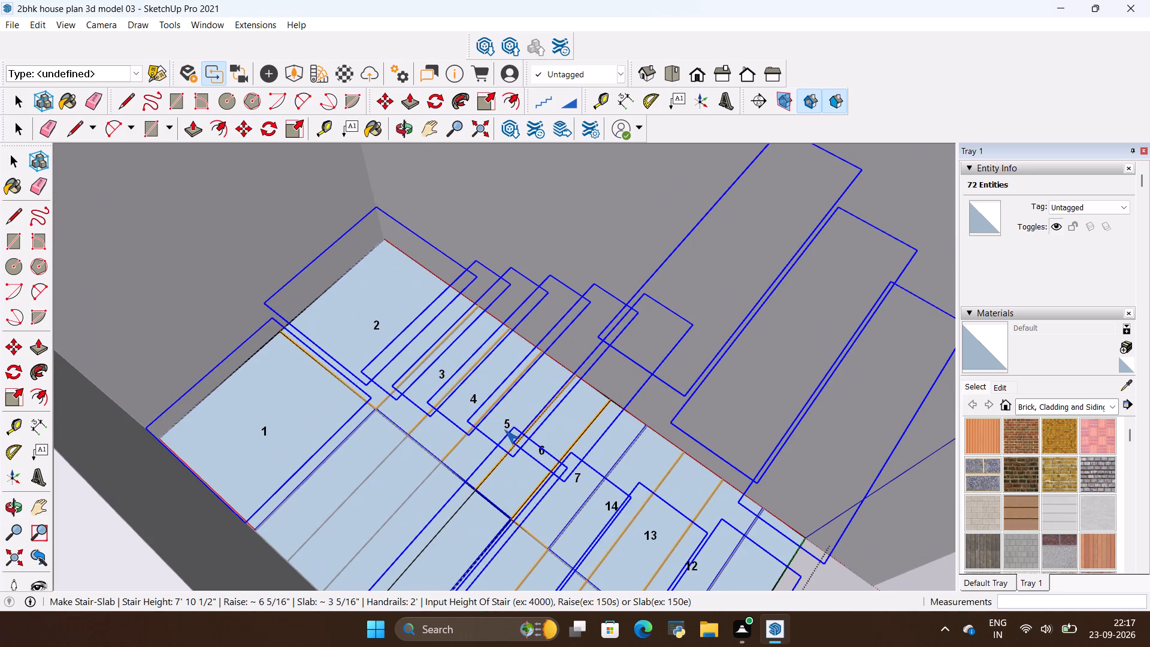
pyautogui.scroll(-8, 502, 385)
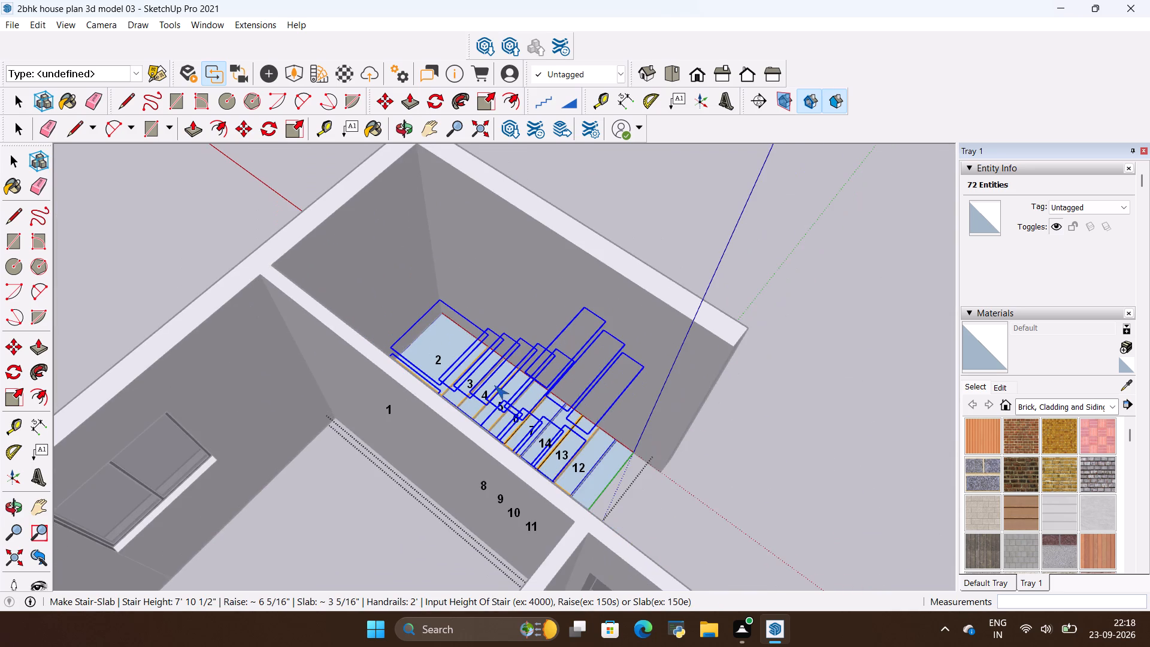
# Examine the Make Stair-Slab preview from both sides of the stairwell, comparing the step outlines with the numbered landing and tread faces.
pyautogui.moveTo(341, 385); pyautogui.dragTo(641, 390, button='middle')
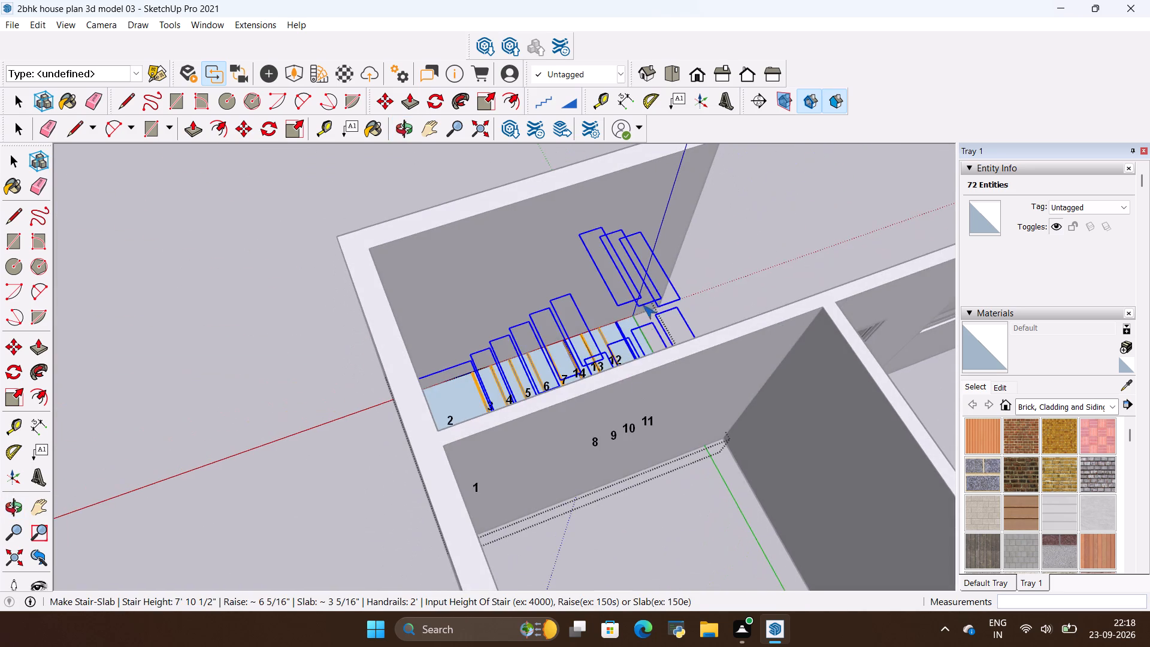
pyautogui.scroll(3, 640, 186)
pyautogui.scroll(6, 602, 394)
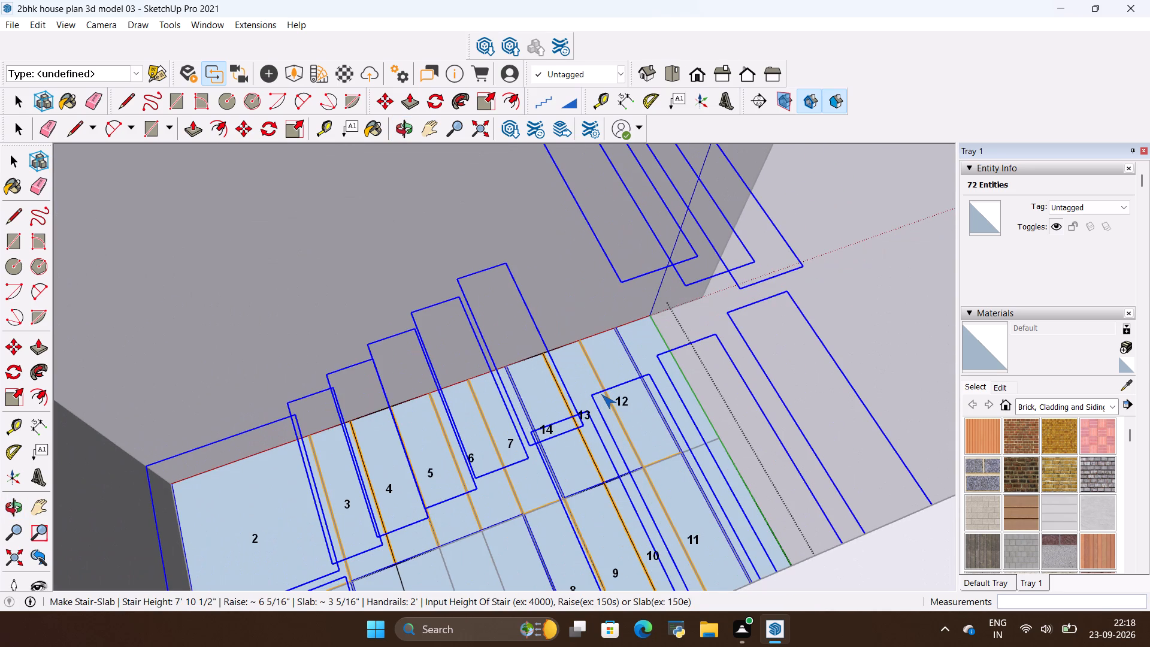
pyautogui.scroll(-10, 601, 394)
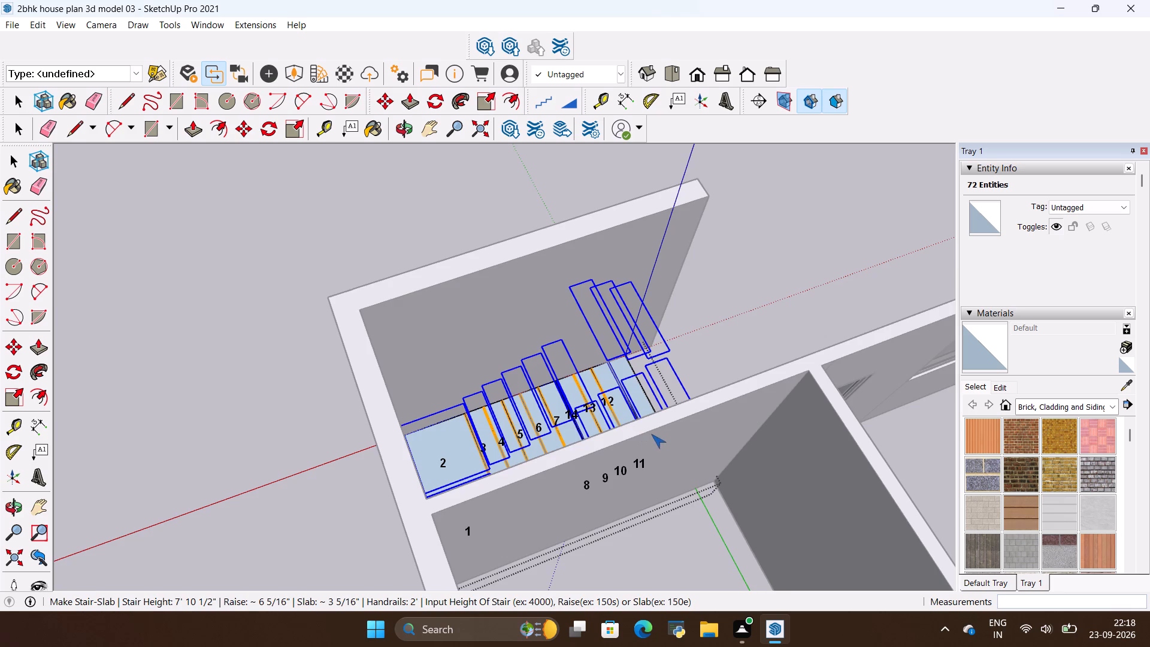
pyautogui.moveTo(666, 438); pyautogui.dragTo(214, 415, button='middle')
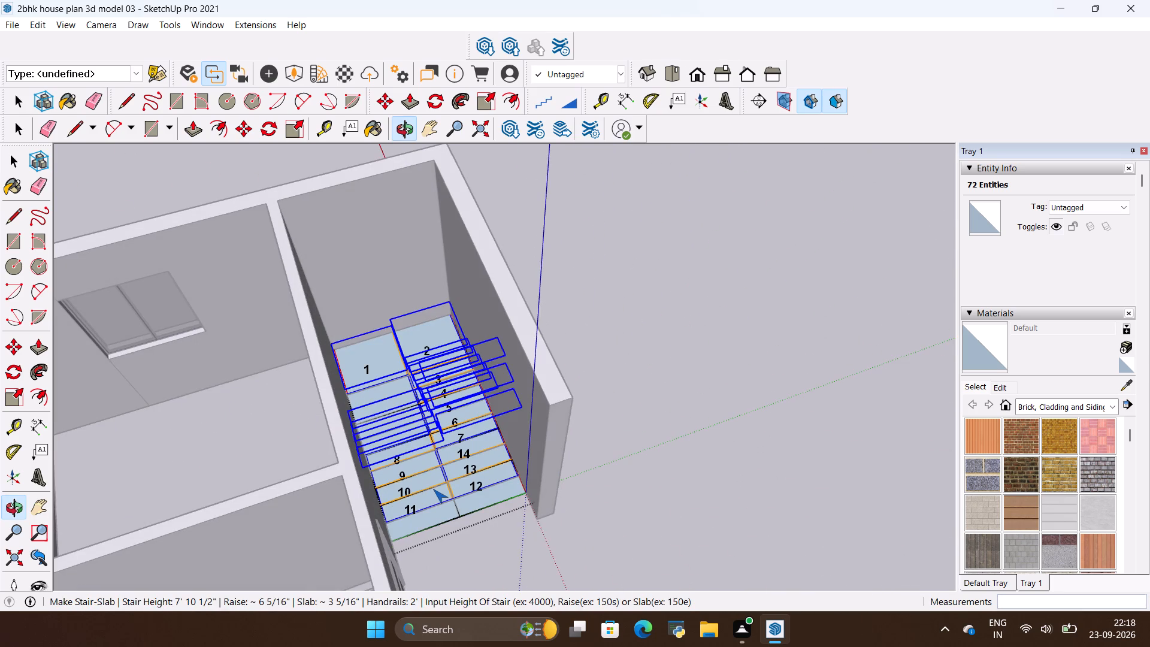
pyautogui.scroll(6, 433, 489)
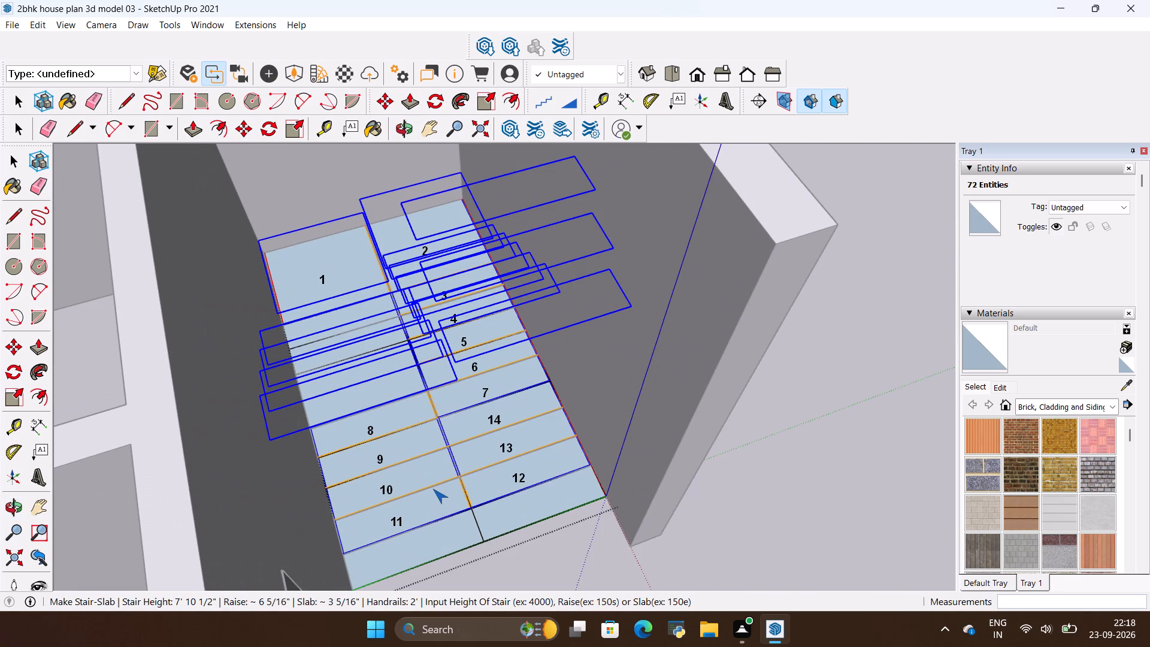
pyautogui.scroll(-2, 433, 489)
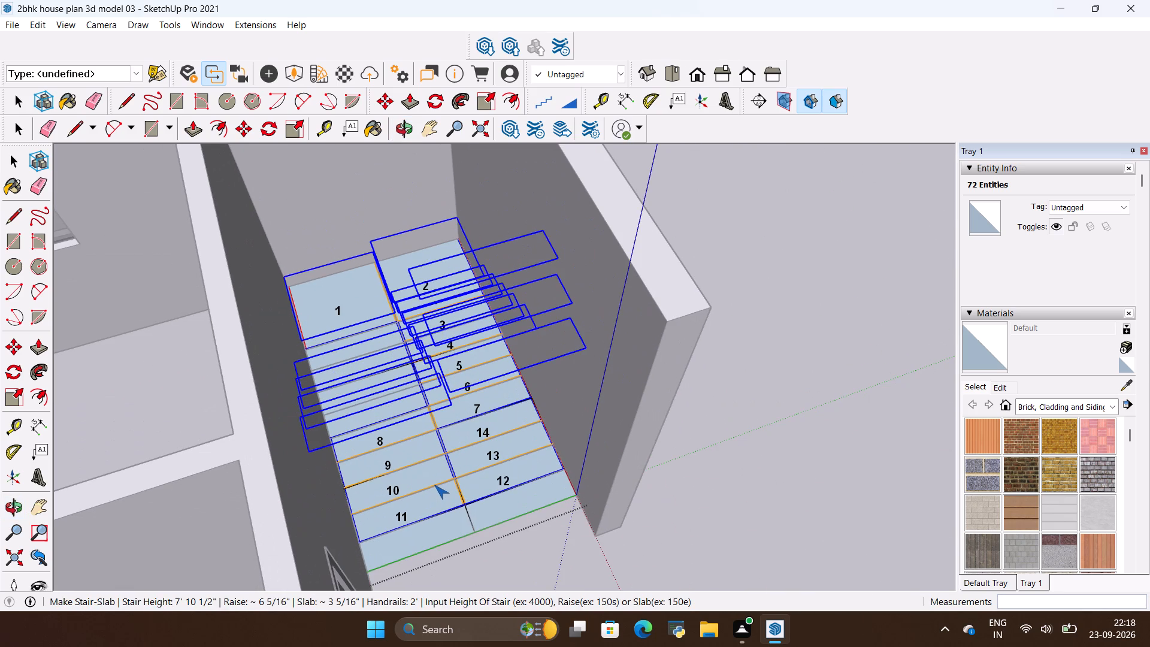
pyautogui.scroll(1, 434, 485)
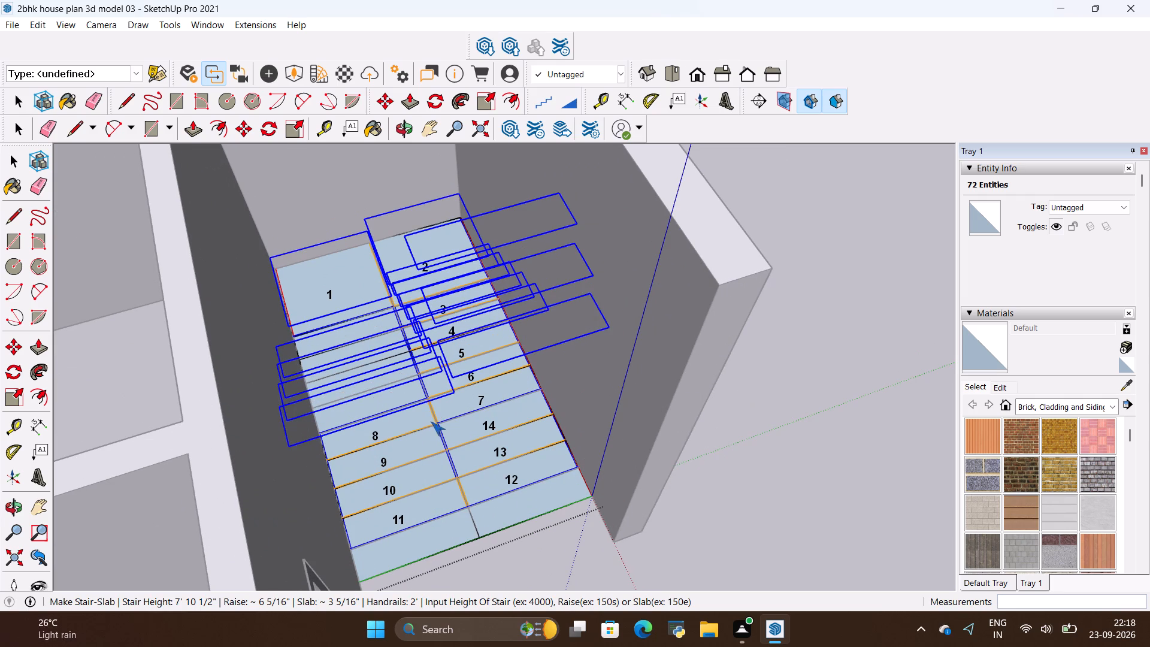
pyautogui.scroll(4, 391, 367)
pyautogui.moveTo(507, 485); pyautogui.dragTo(481, 453, button='middle')
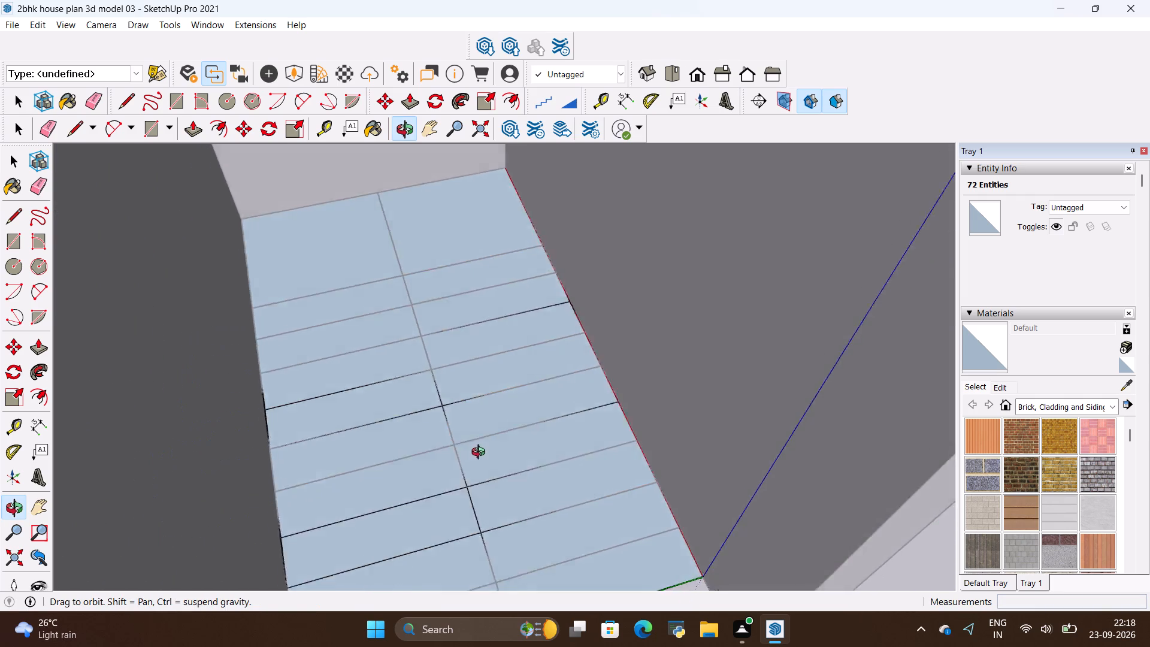
pyautogui.moveTo(481, 453); pyautogui.dragTo(441, 409, button='middle')
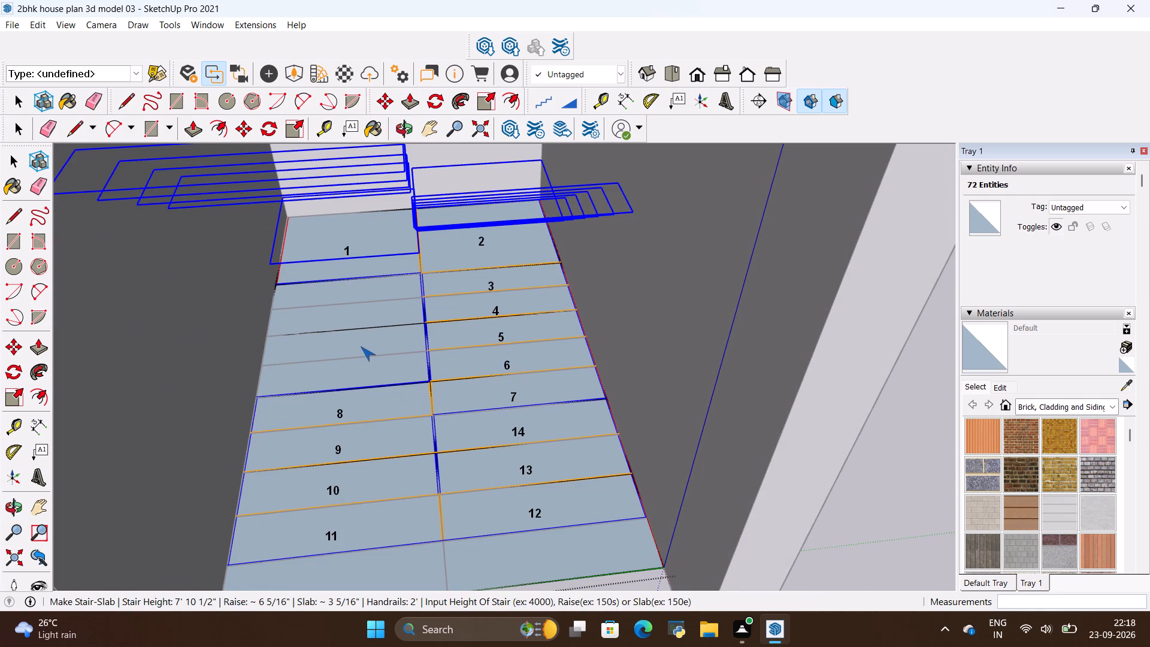
pyautogui.scroll(-4, 361, 346)
pyautogui.moveTo(329, 319); pyautogui.dragTo(380, 355, button='middle')
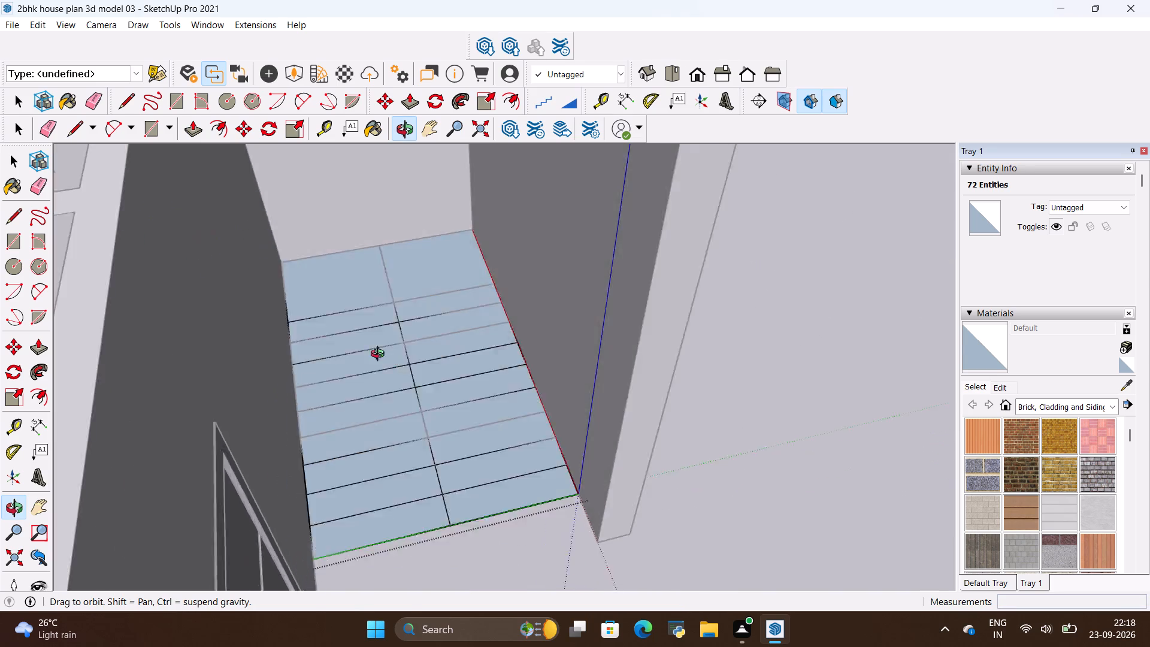
pyautogui.moveTo(380, 355); pyautogui.dragTo(486, 414, button='middle')
pyautogui.moveTo(313, 403); pyautogui.dragTo(651, 461, button='middle')
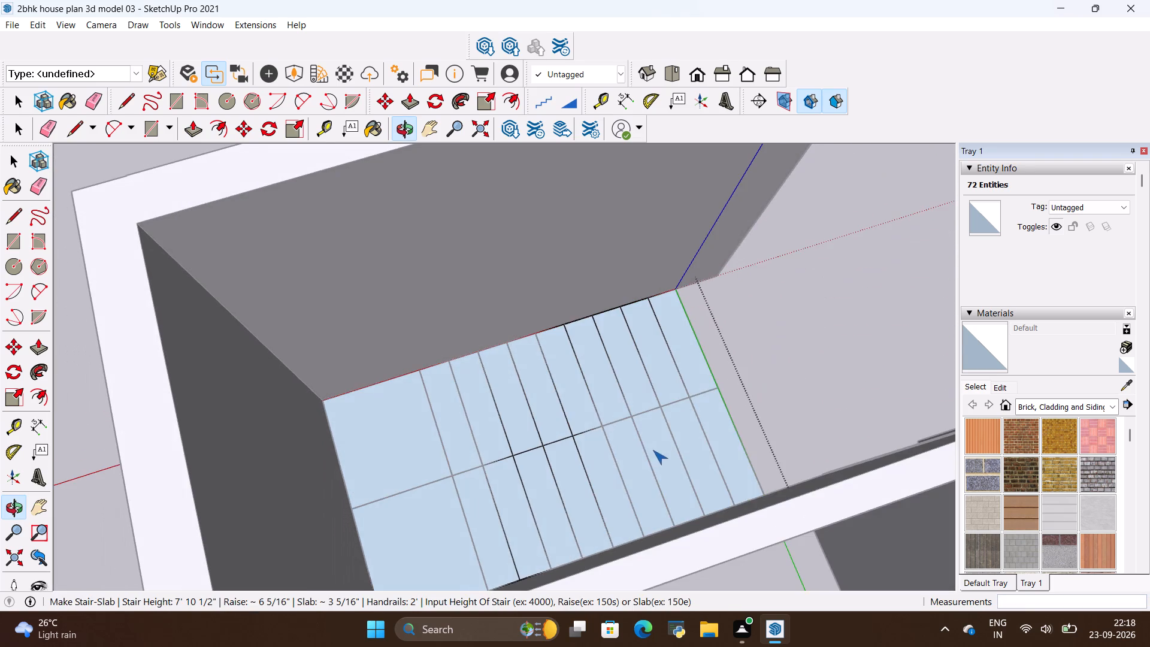
pyautogui.scroll(11, 526, 518)
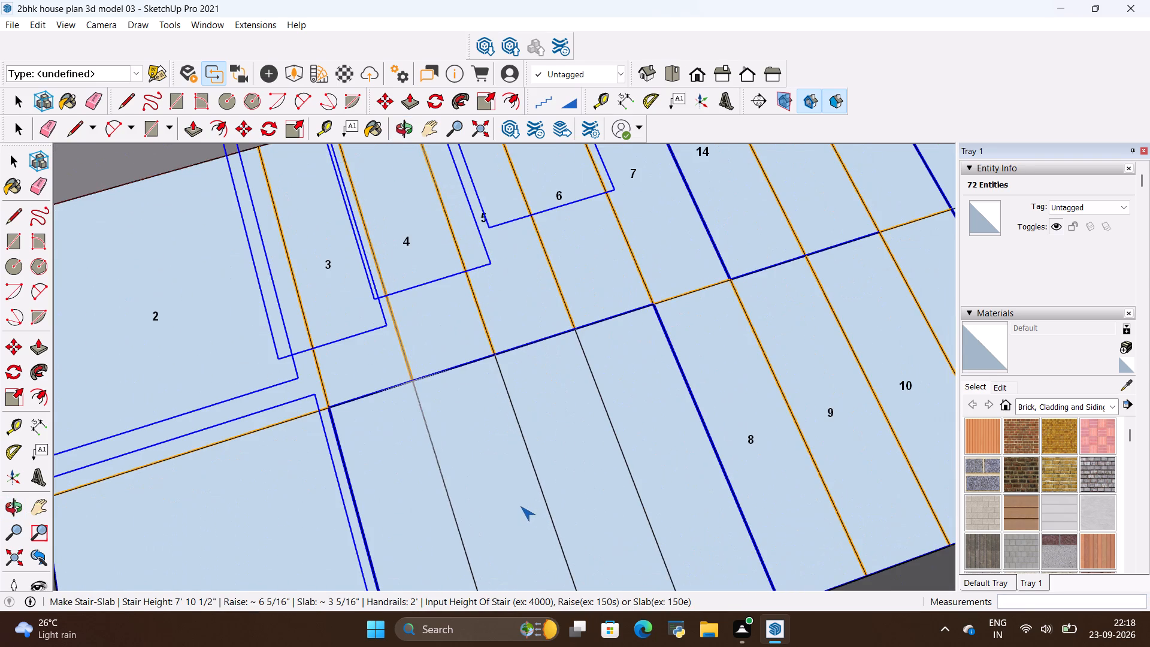
pyautogui.scroll(-5, 520, 506)
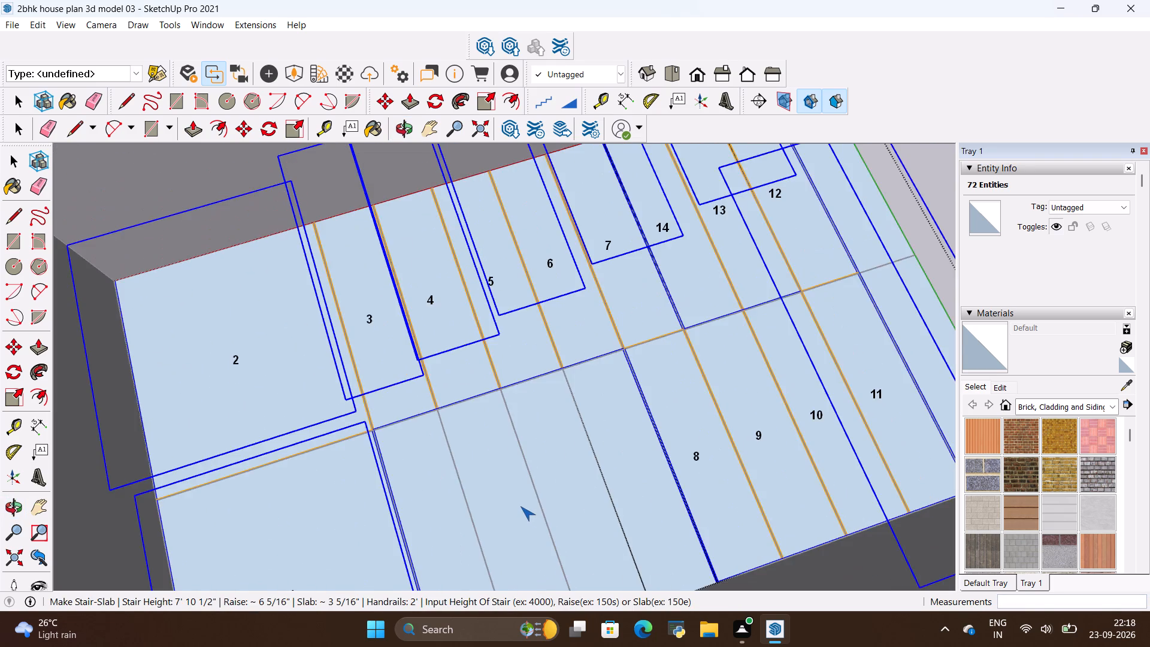
pyautogui.scroll(-11, 520, 506)
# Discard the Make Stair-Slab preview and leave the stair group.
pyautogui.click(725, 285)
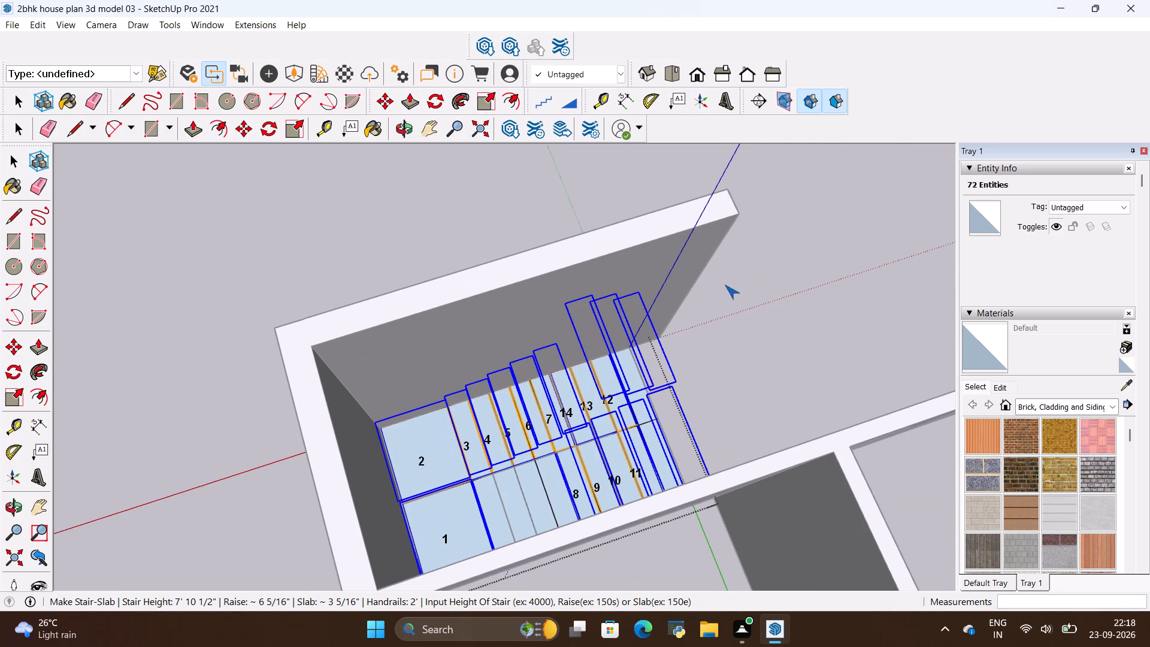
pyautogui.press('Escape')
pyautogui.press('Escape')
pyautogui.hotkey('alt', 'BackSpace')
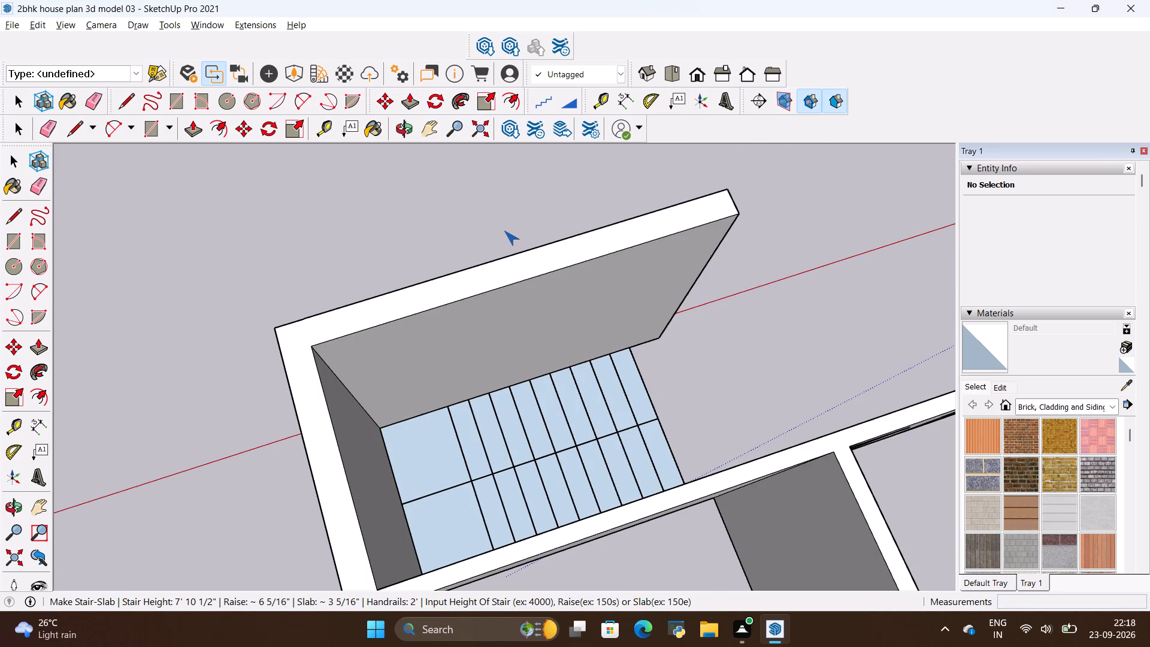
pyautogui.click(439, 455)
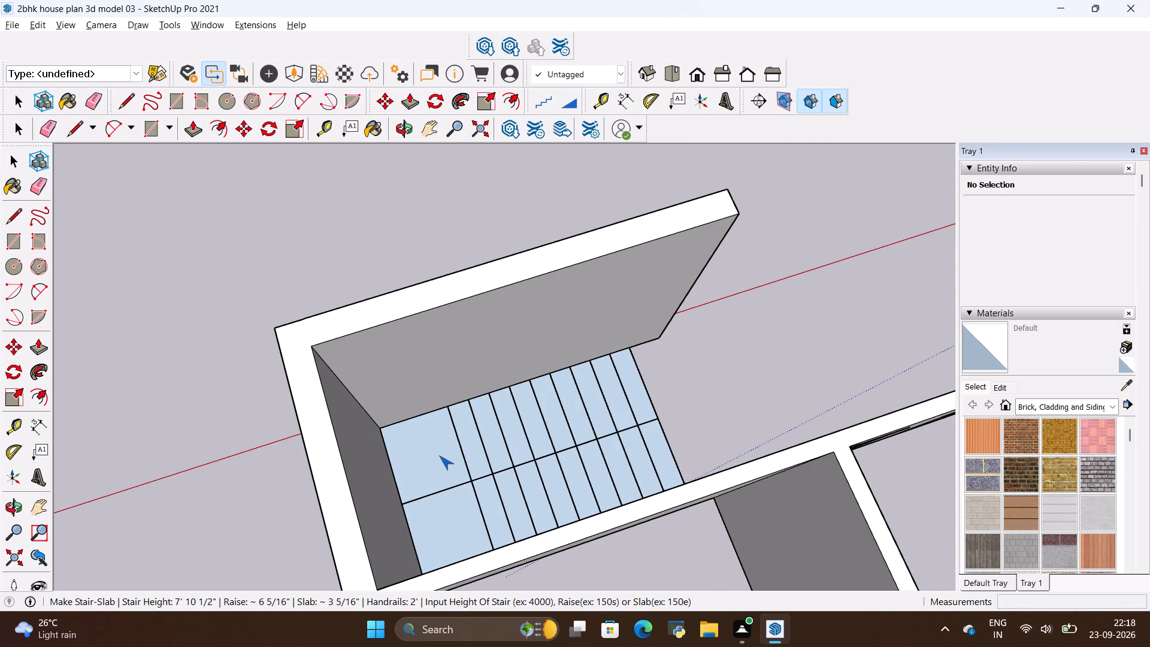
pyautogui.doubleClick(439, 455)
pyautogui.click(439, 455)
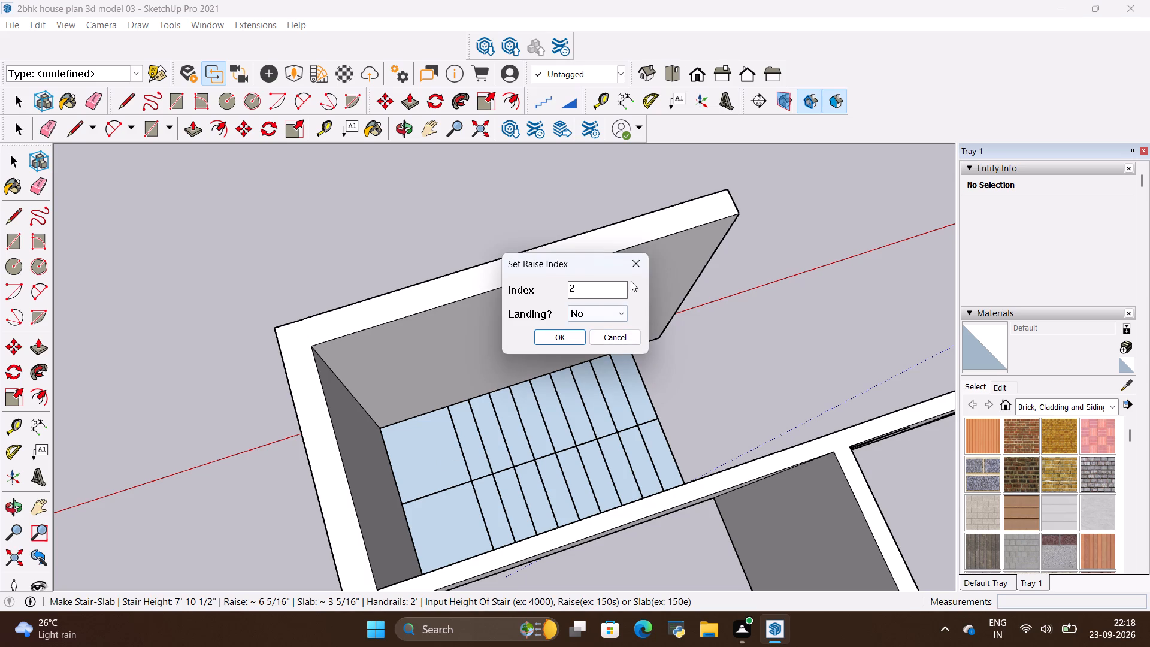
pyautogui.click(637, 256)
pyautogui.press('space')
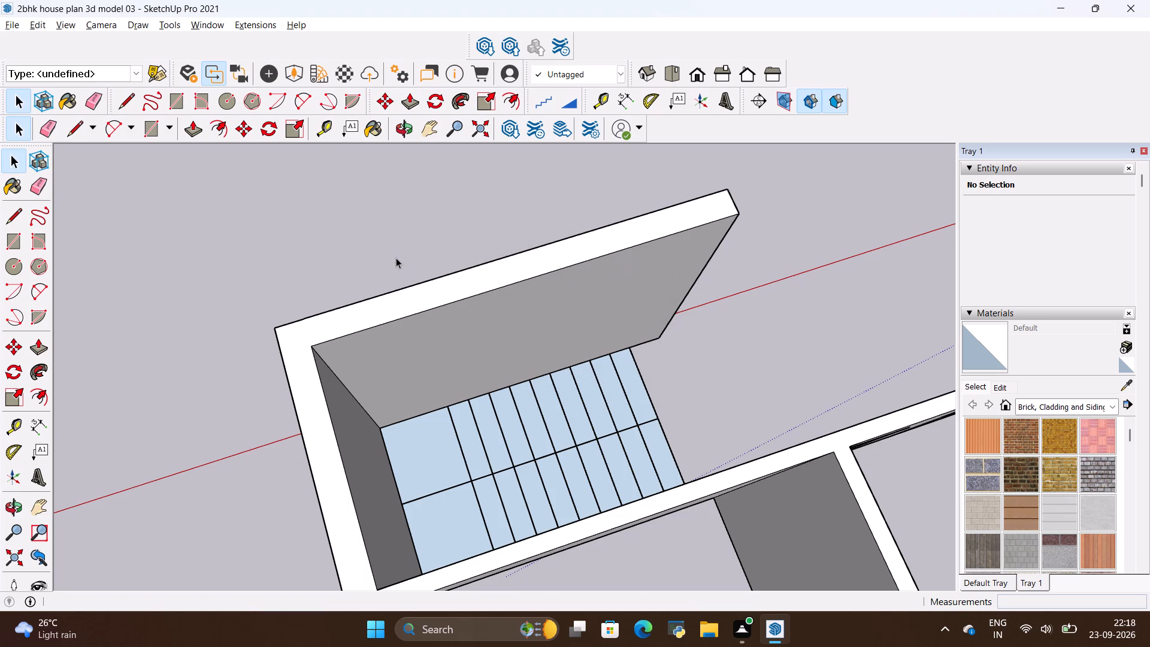
# Open the stair group for editing and select all of its connected landing and tread faces.
pyautogui.doubleClick(436, 458)
pyautogui.tripleClick(436, 458)
pyautogui.tripleClick(436, 458)
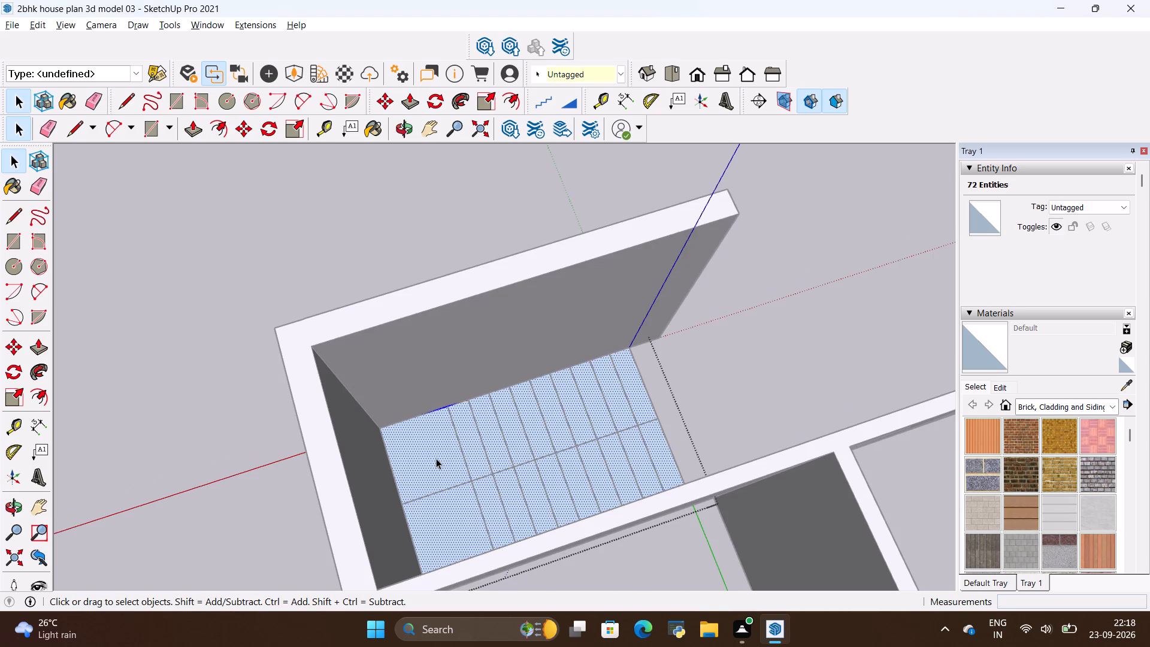
pyautogui.tripleClick(436, 458)
# Inspect the selected landing and tread faces up close and from the opposite side of the stairwell.
pyautogui.scroll(5, 545, 466)
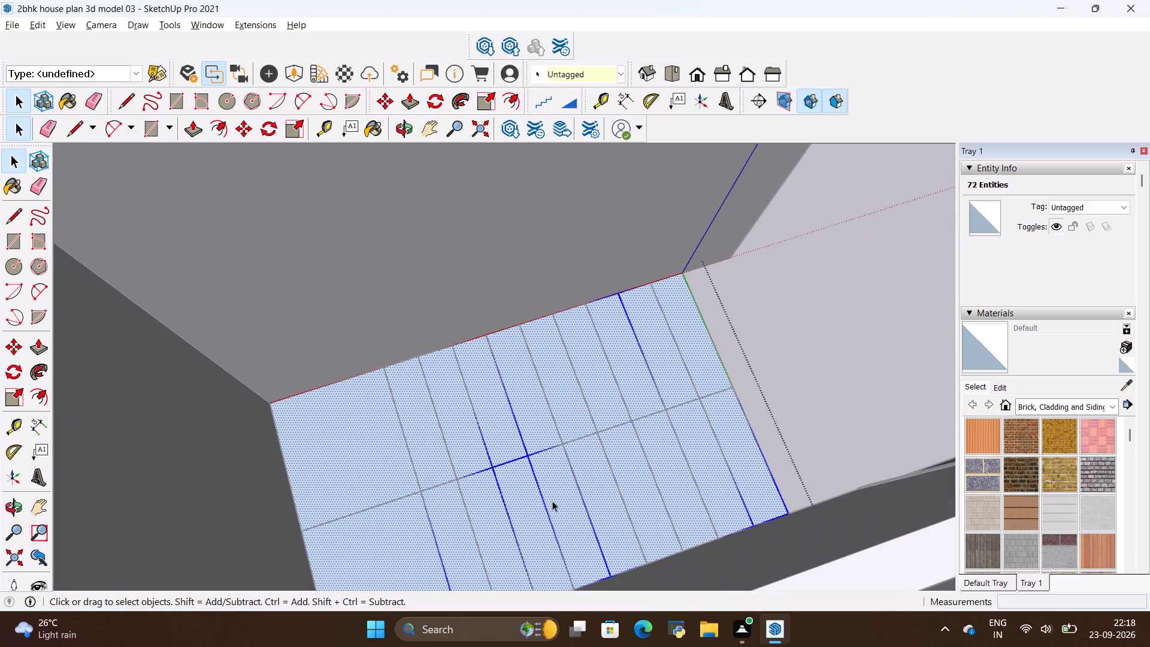
pyautogui.scroll(6, 525, 525)
pyautogui.scroll(3, 391, 511)
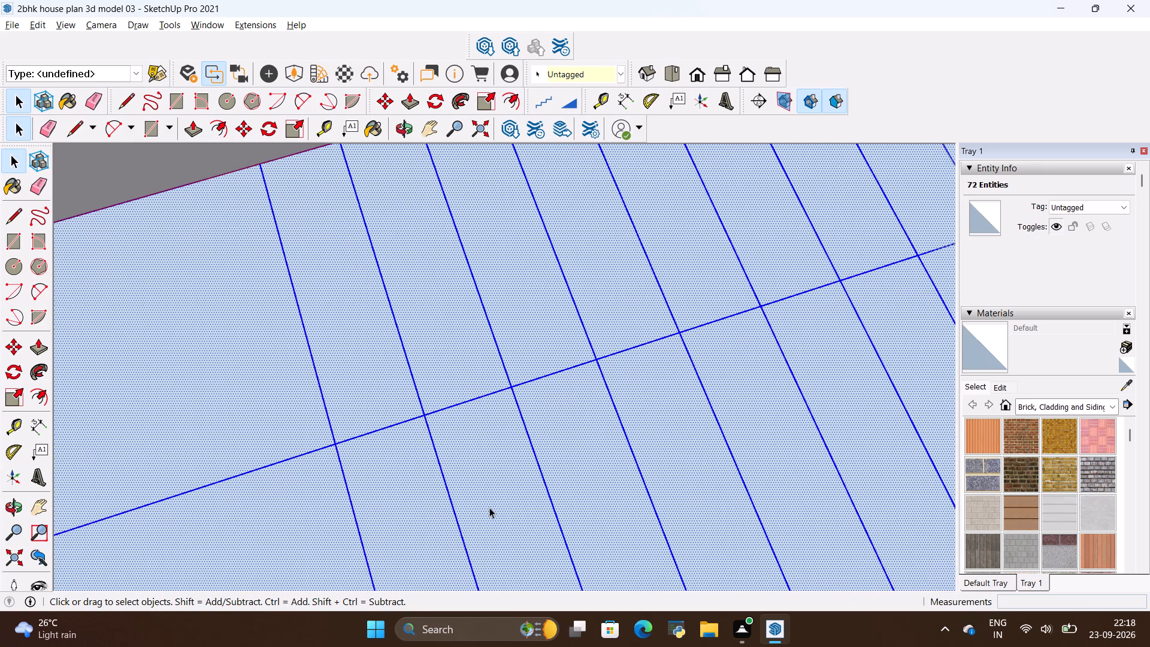
pyautogui.scroll(-6, 491, 506)
pyautogui.moveTo(486, 504); pyautogui.dragTo(546, 496, button='middle')
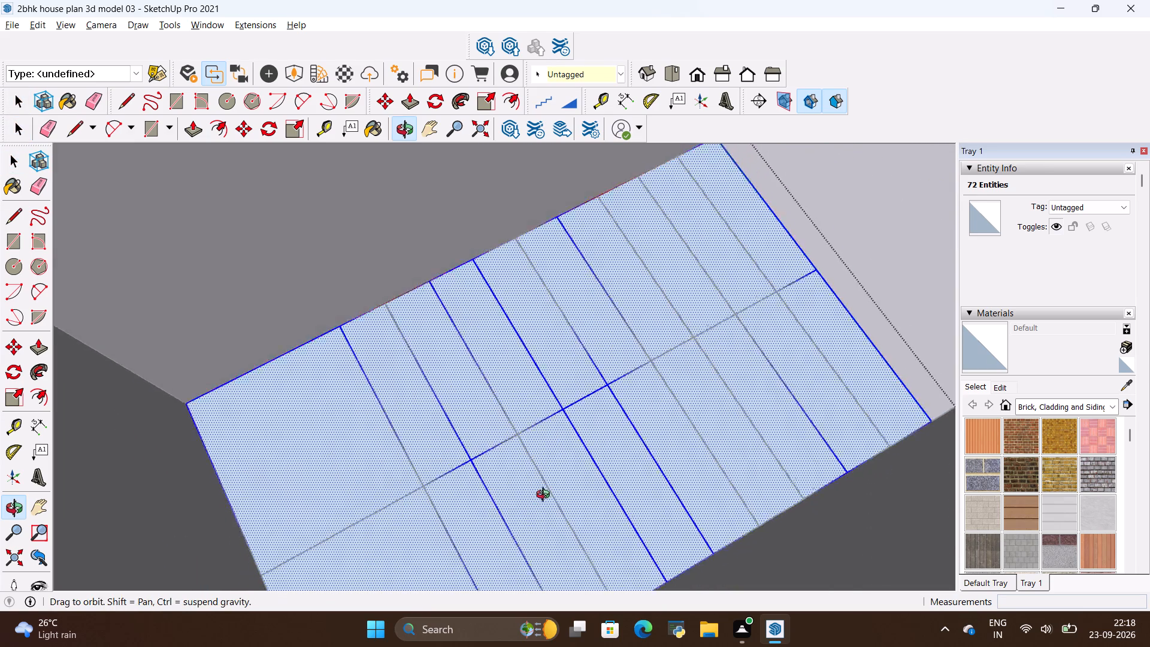
pyautogui.moveTo(546, 496); pyautogui.dragTo(585, 452, button='middle')
pyautogui.moveTo(595, 442); pyautogui.dragTo(776, 408, button='middle')
pyautogui.moveTo(776, 408); pyautogui.dragTo(777, 447, button='middle')
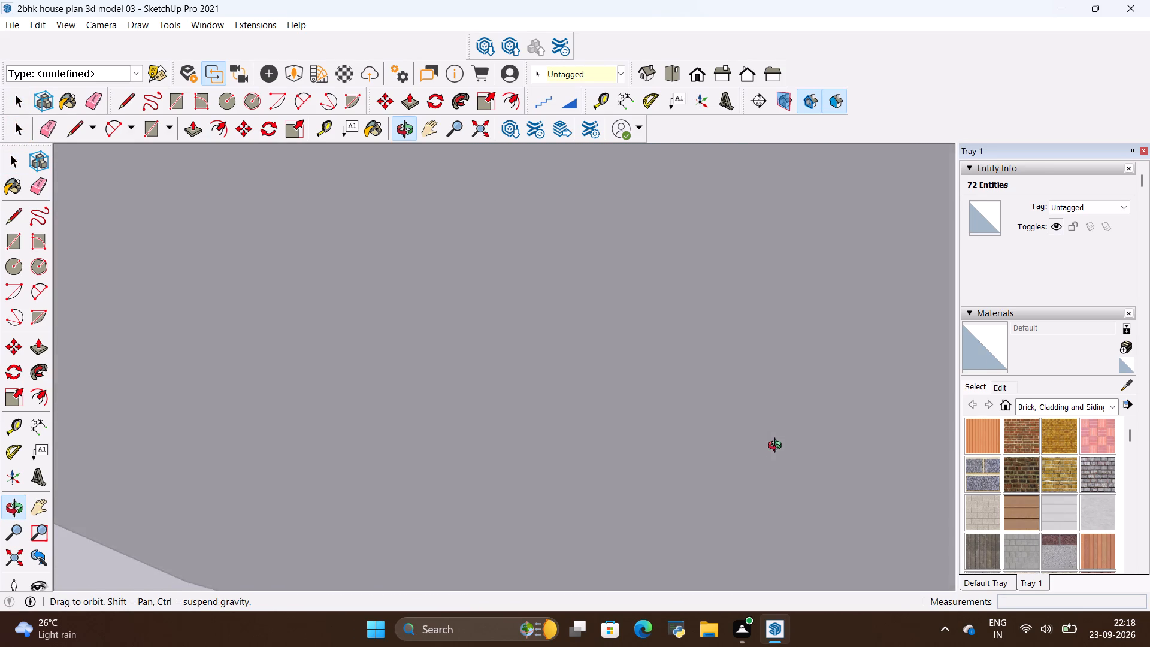
pyautogui.moveTo(777, 447); pyautogui.dragTo(671, 539, button='middle')
pyautogui.scroll(-12, 652, 503)
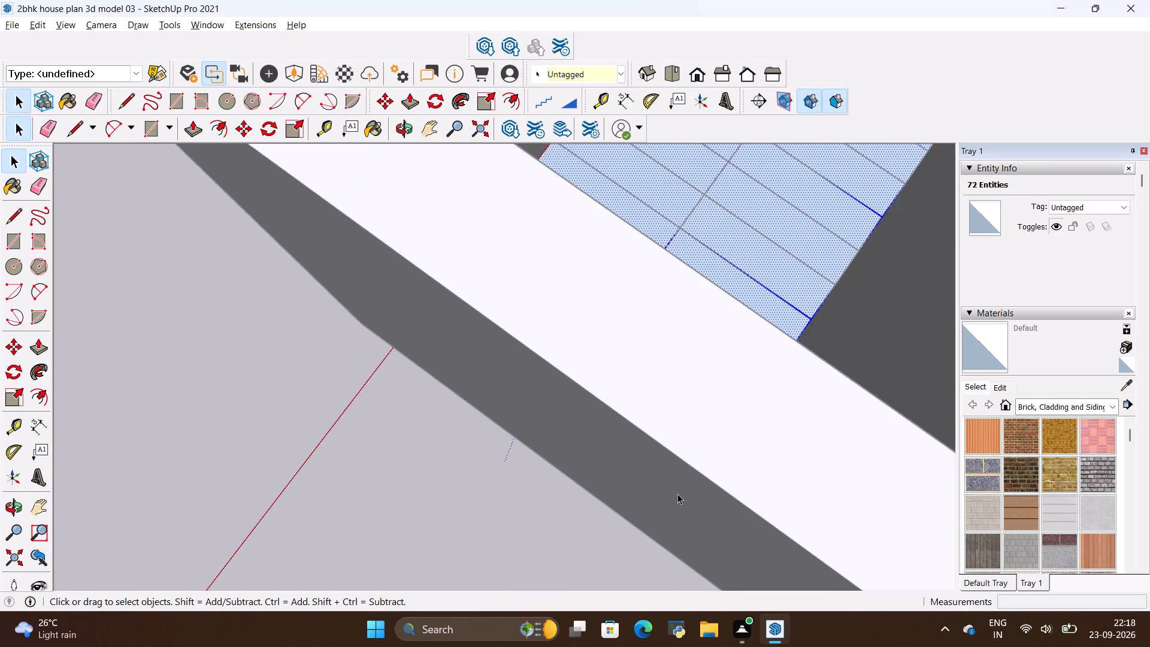
pyautogui.scroll(-7, 677, 494)
pyautogui.scroll(3, 752, 316)
pyautogui.scroll(-11, 715, 367)
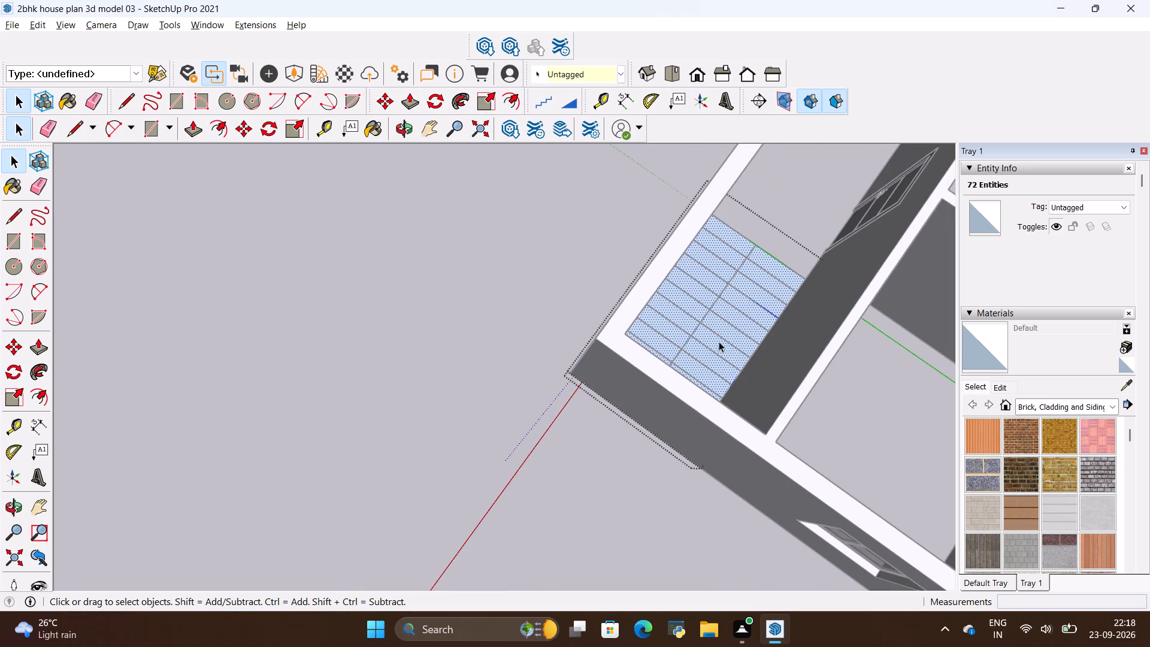
pyautogui.scroll(6, 742, 245)
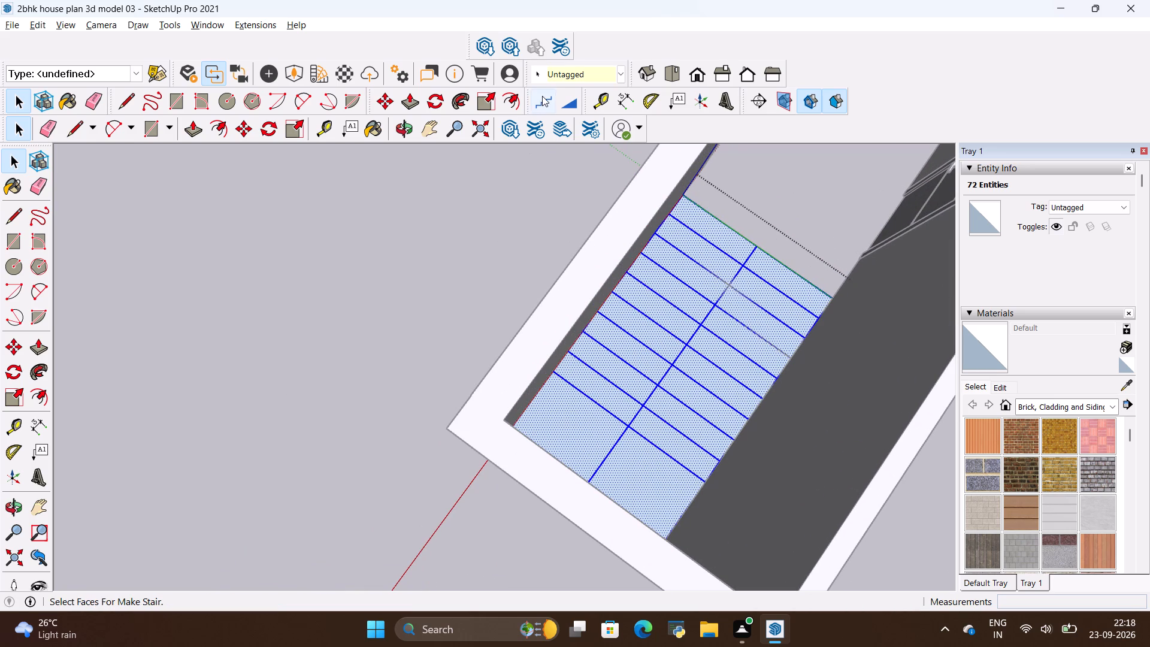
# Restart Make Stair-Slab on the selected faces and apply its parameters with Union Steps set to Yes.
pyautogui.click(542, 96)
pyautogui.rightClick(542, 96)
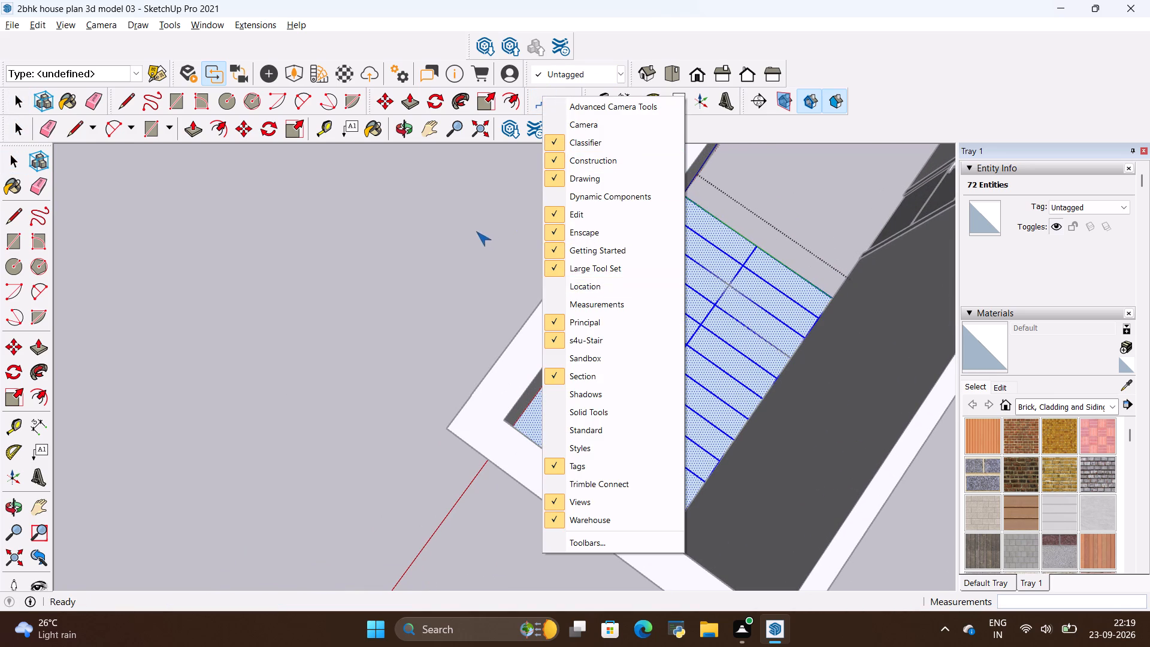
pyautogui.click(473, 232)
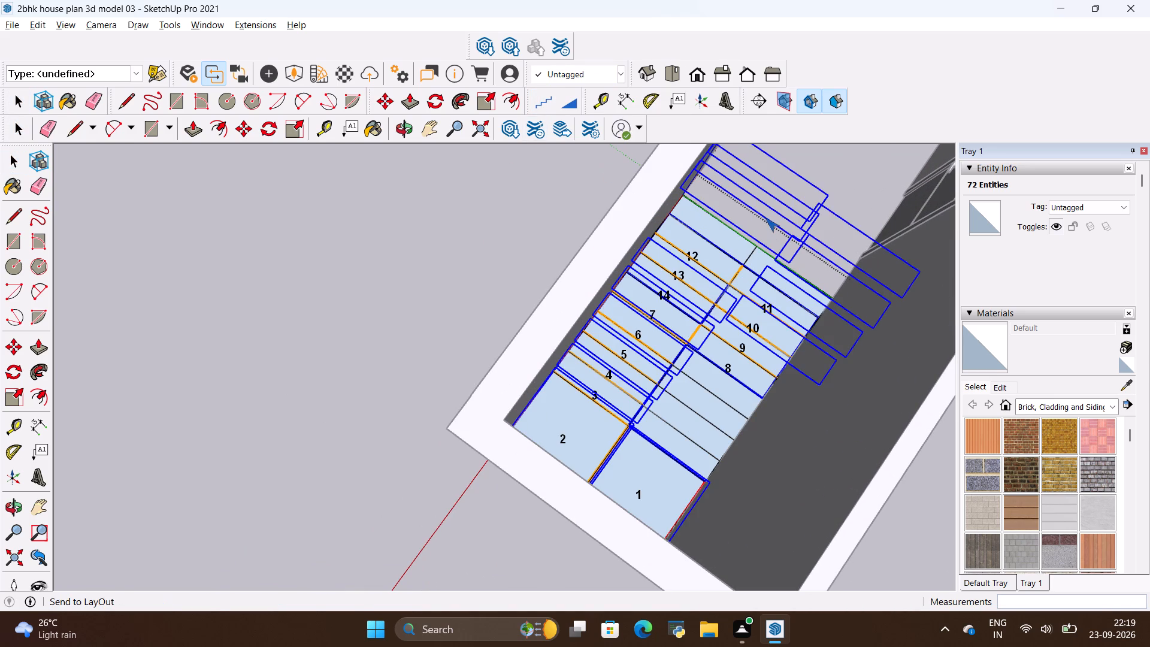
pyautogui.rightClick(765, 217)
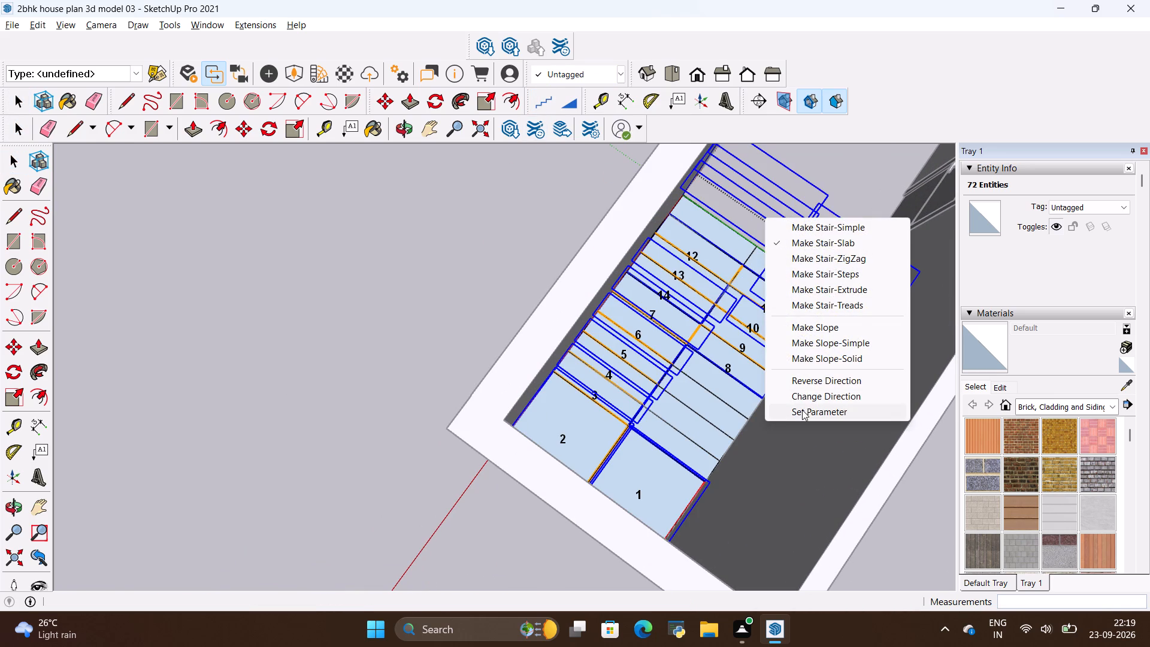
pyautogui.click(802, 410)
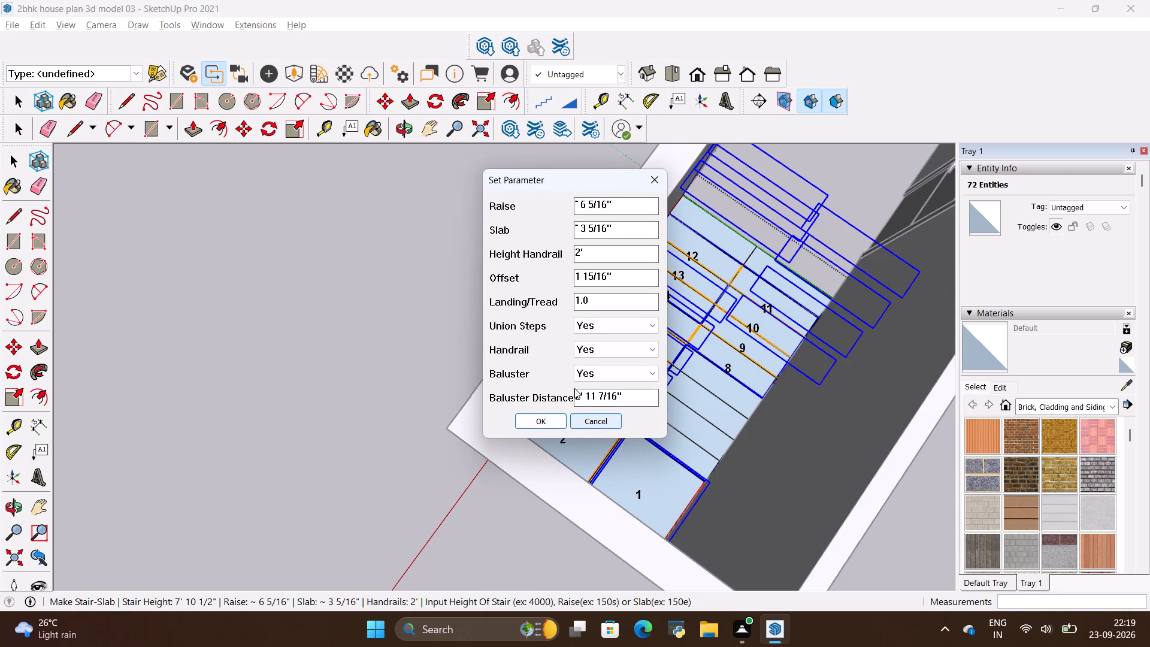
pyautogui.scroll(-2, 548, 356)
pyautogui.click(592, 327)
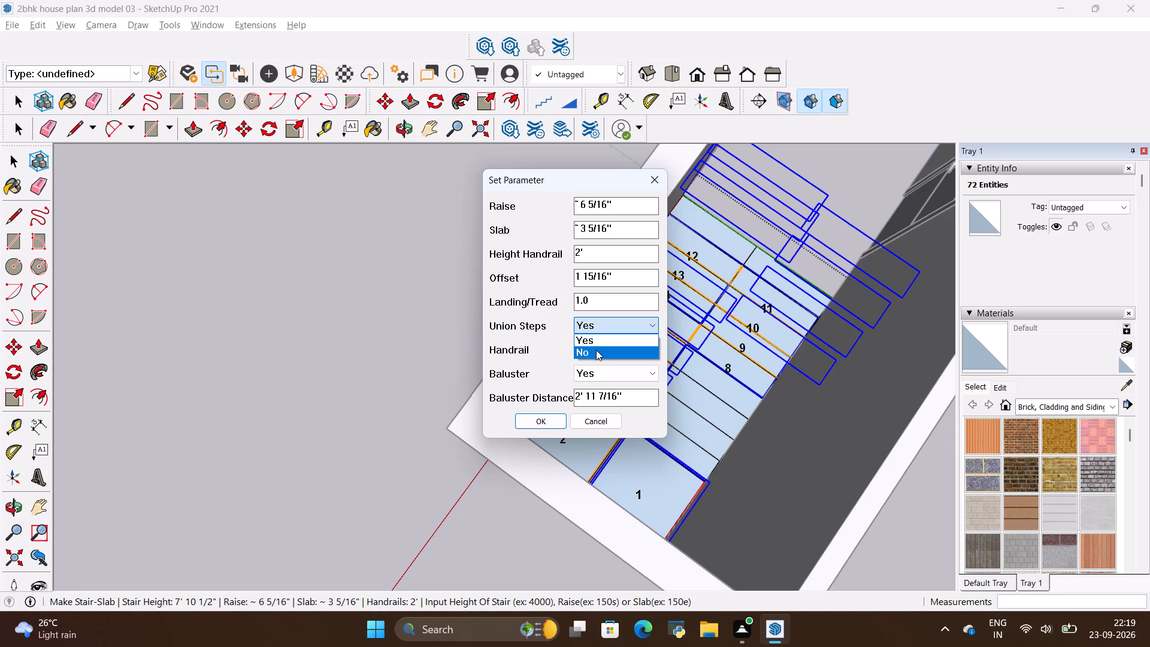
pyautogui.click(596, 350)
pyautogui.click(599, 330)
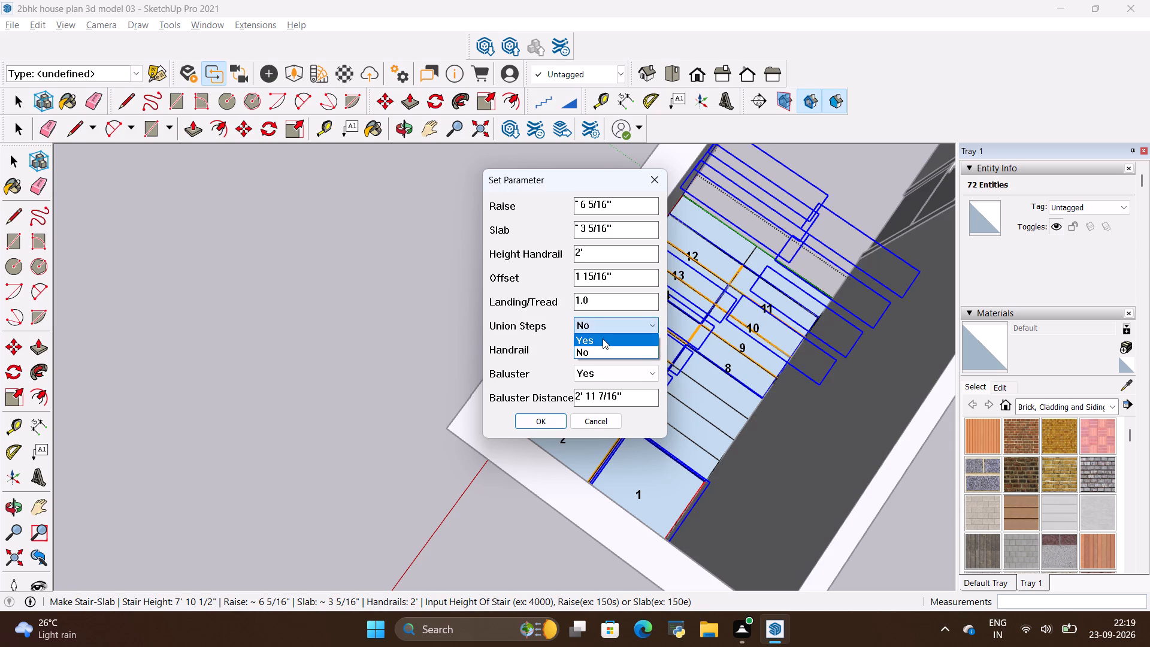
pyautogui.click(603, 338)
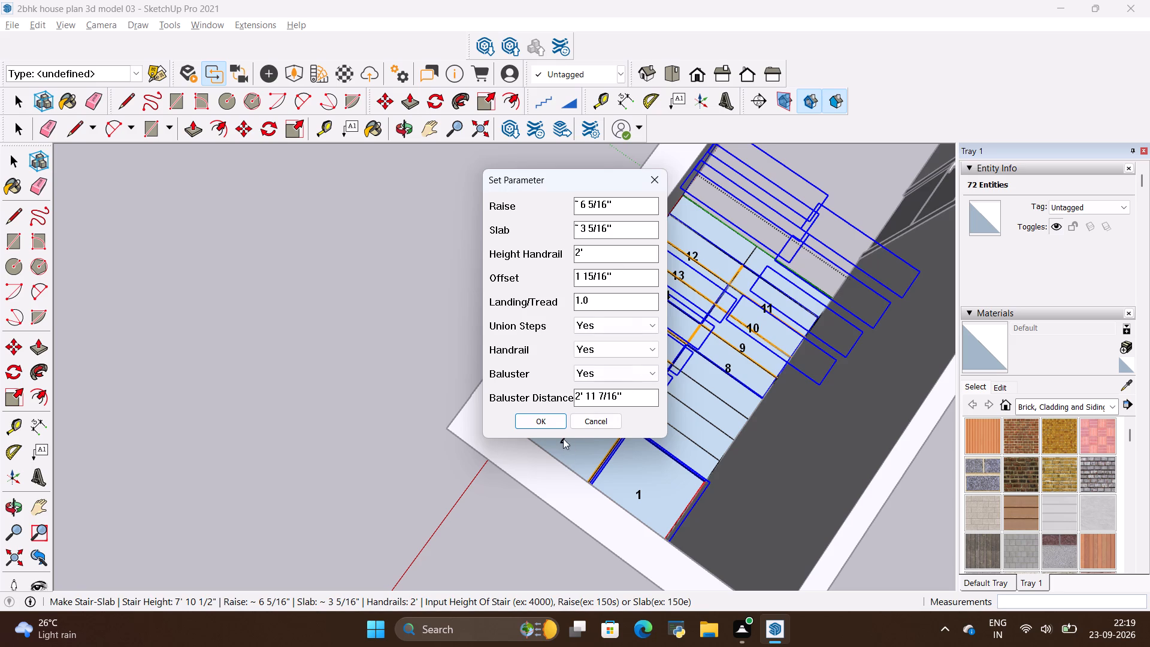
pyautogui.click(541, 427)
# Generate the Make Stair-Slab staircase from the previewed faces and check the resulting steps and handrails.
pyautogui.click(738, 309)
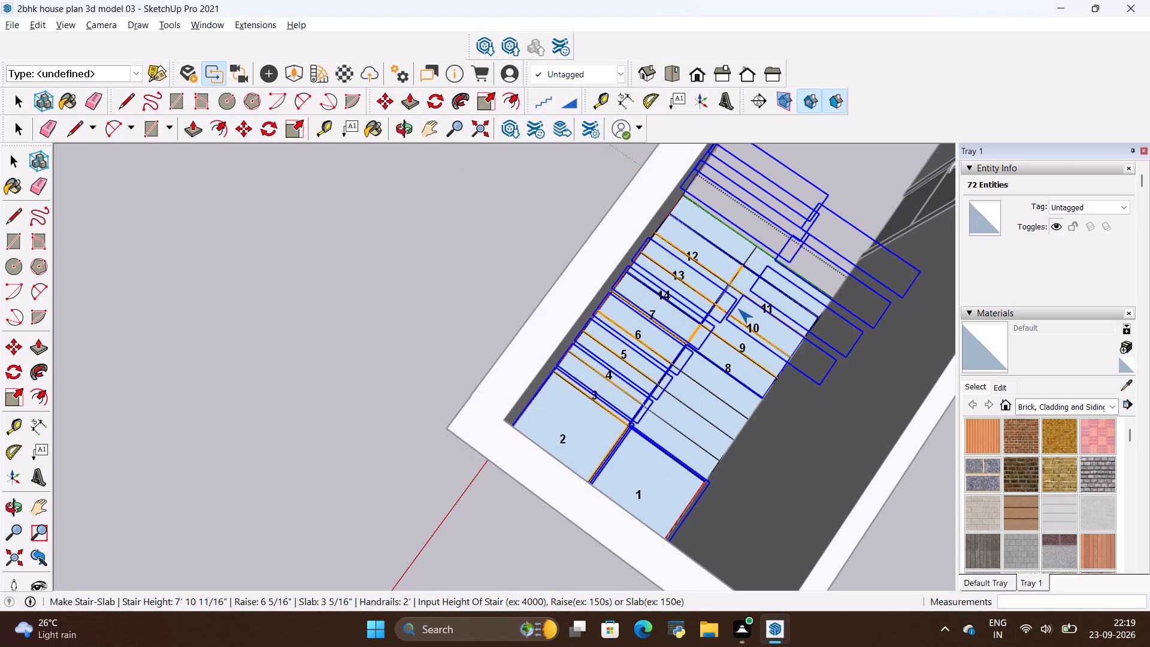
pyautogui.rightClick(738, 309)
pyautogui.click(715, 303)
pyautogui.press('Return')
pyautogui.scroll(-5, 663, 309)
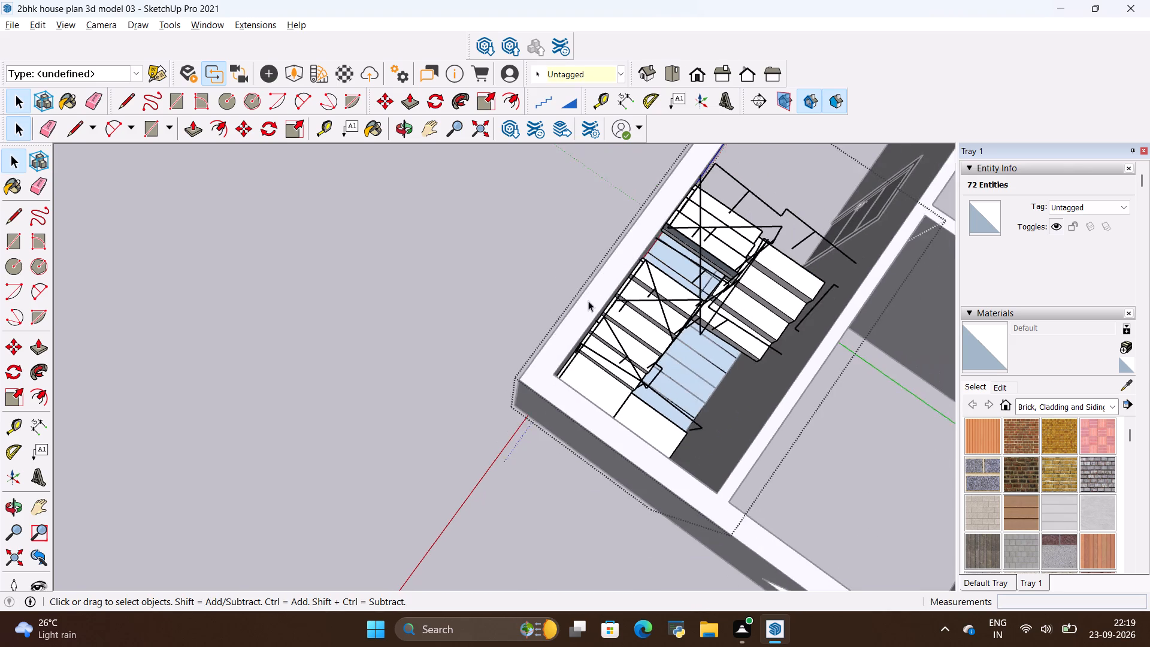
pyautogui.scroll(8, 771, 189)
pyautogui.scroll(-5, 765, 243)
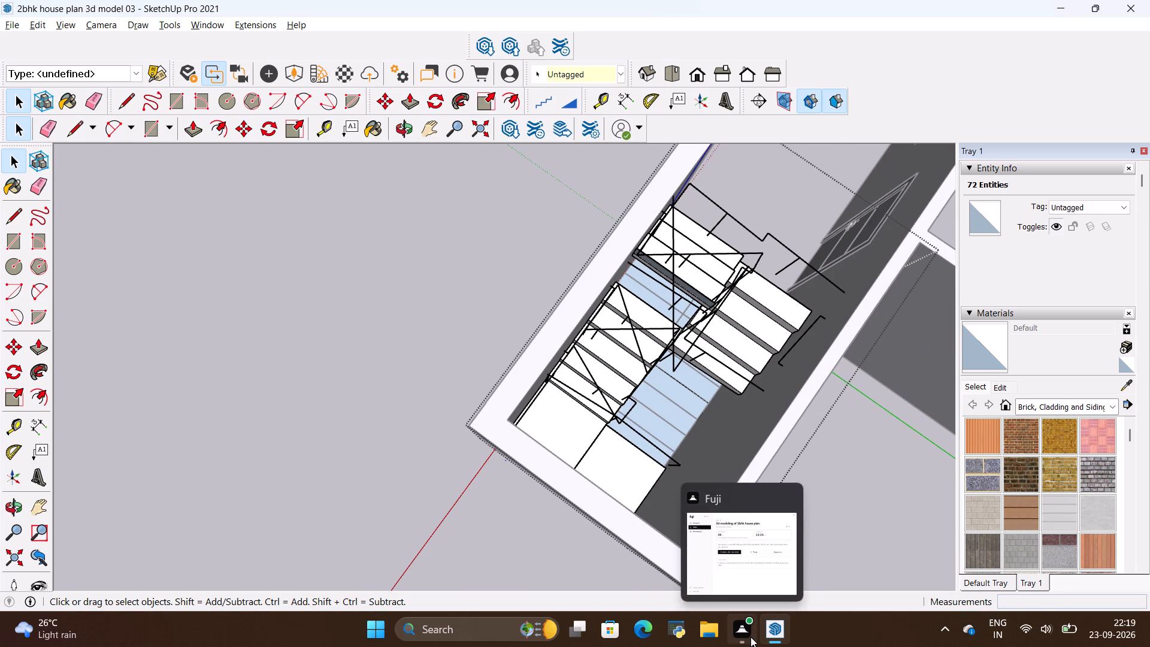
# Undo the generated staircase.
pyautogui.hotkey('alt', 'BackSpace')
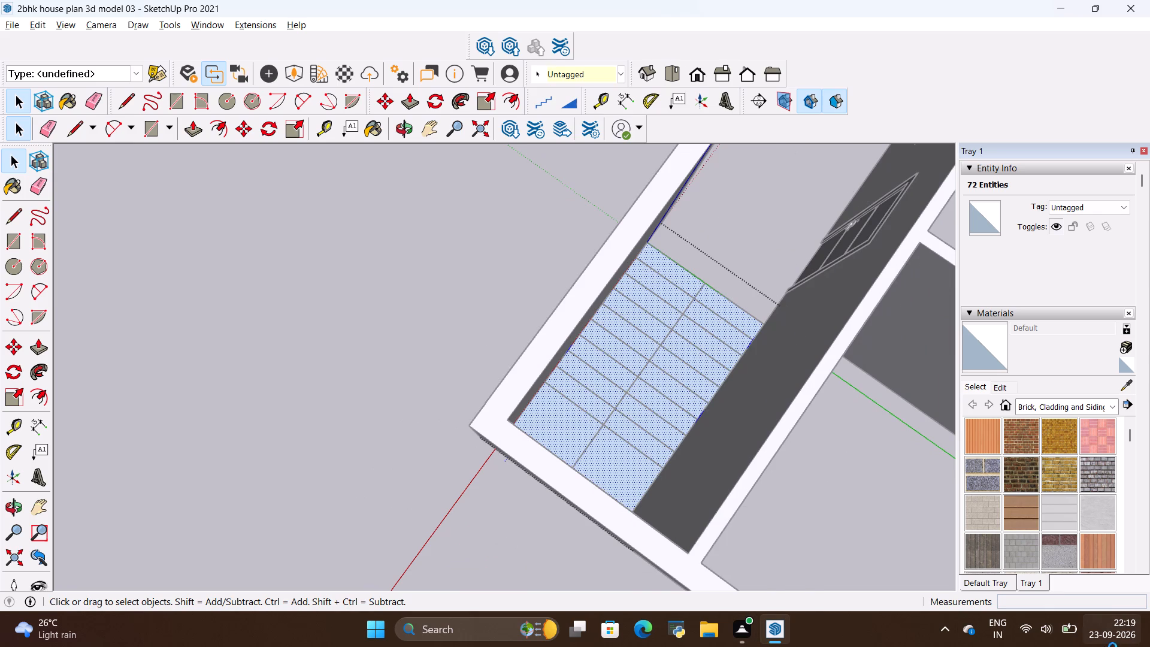
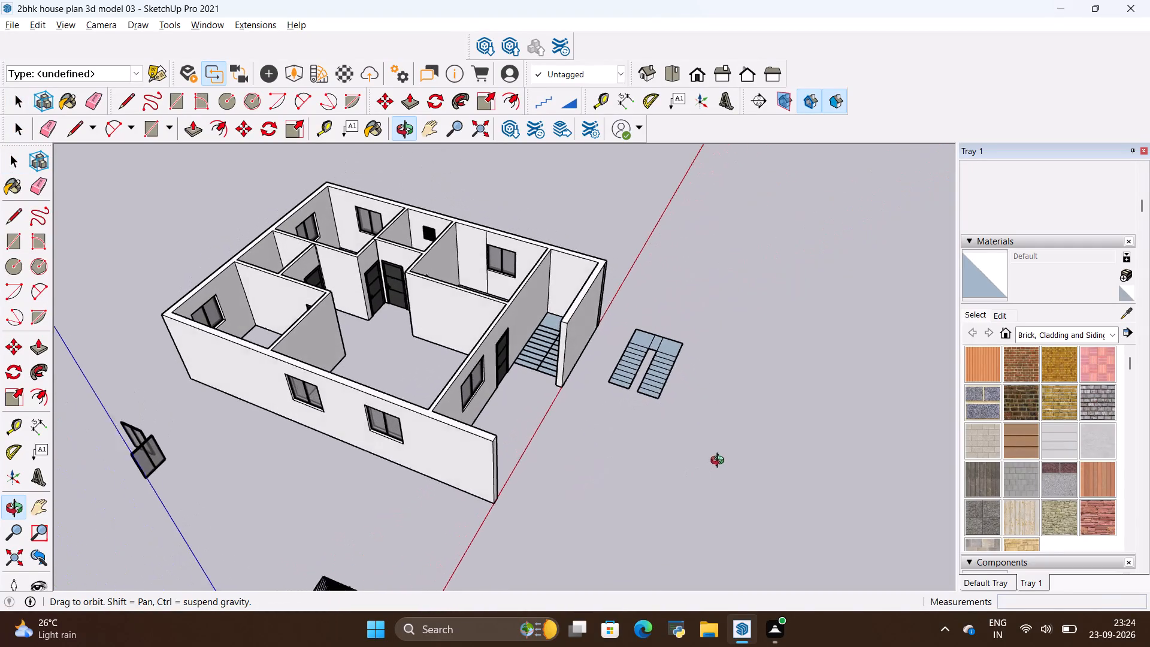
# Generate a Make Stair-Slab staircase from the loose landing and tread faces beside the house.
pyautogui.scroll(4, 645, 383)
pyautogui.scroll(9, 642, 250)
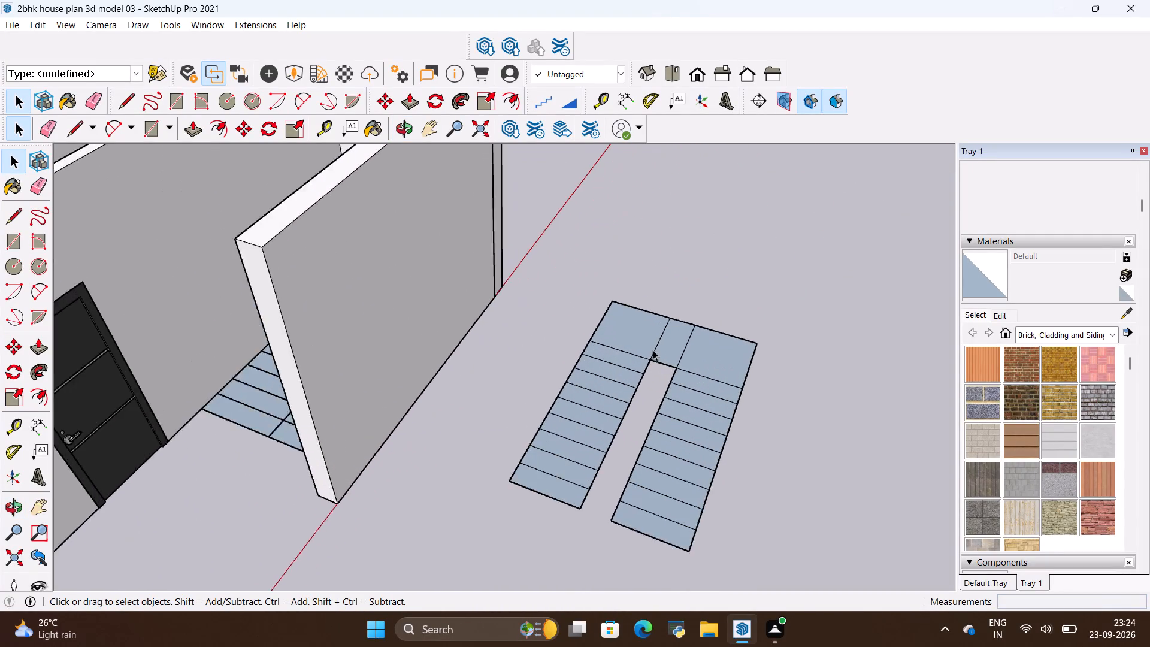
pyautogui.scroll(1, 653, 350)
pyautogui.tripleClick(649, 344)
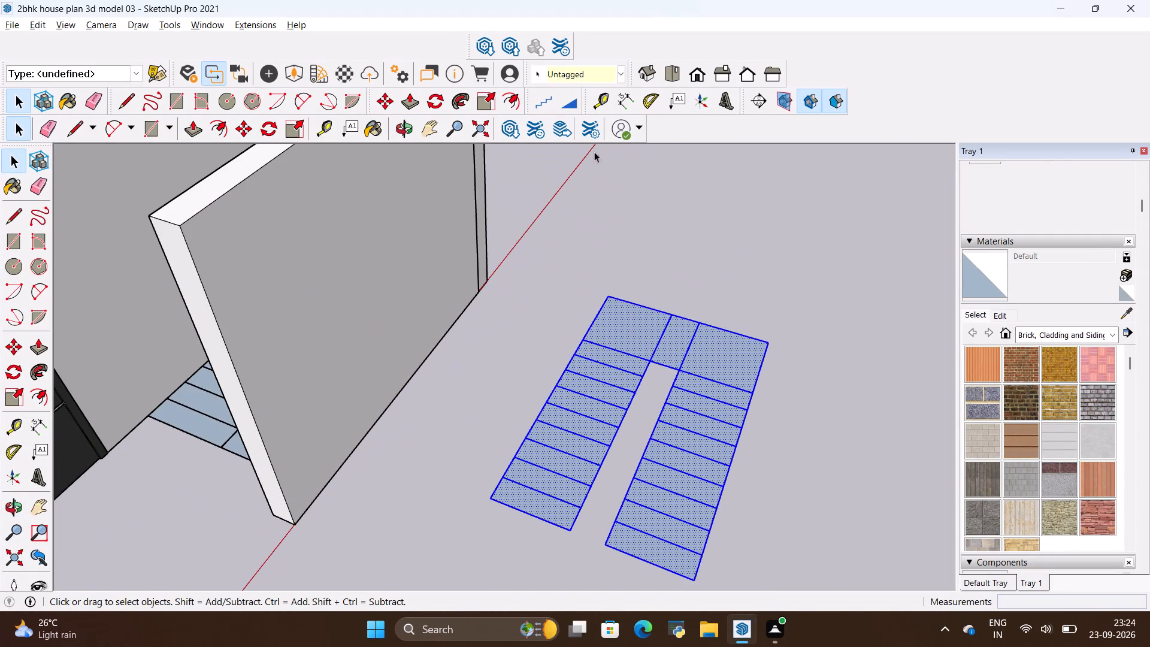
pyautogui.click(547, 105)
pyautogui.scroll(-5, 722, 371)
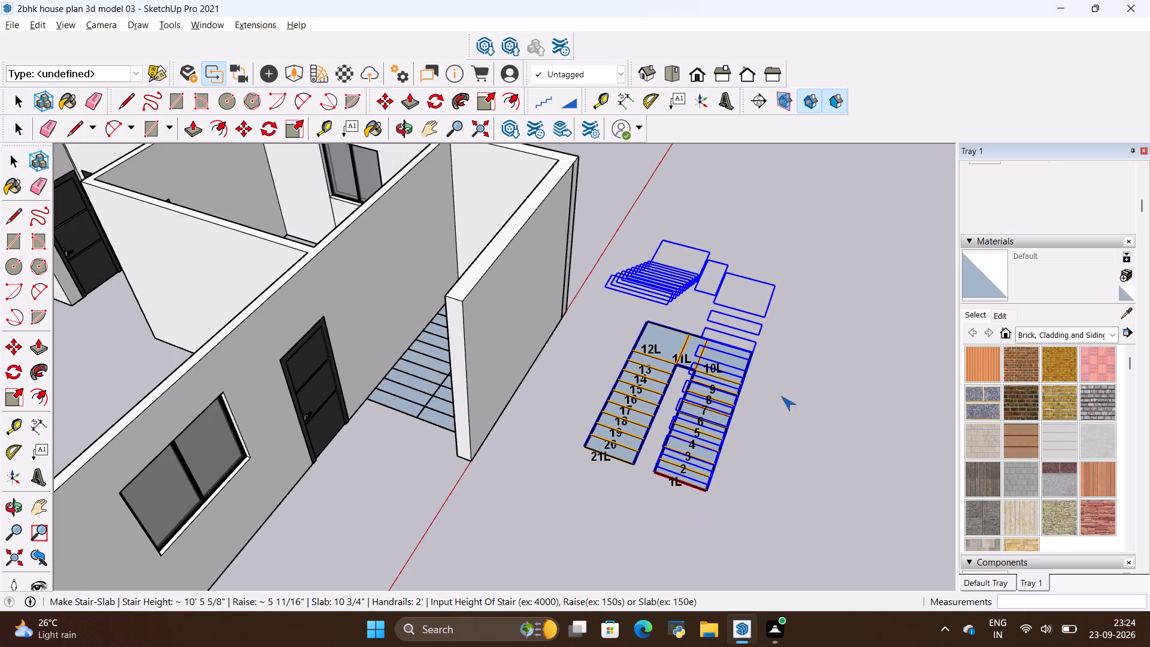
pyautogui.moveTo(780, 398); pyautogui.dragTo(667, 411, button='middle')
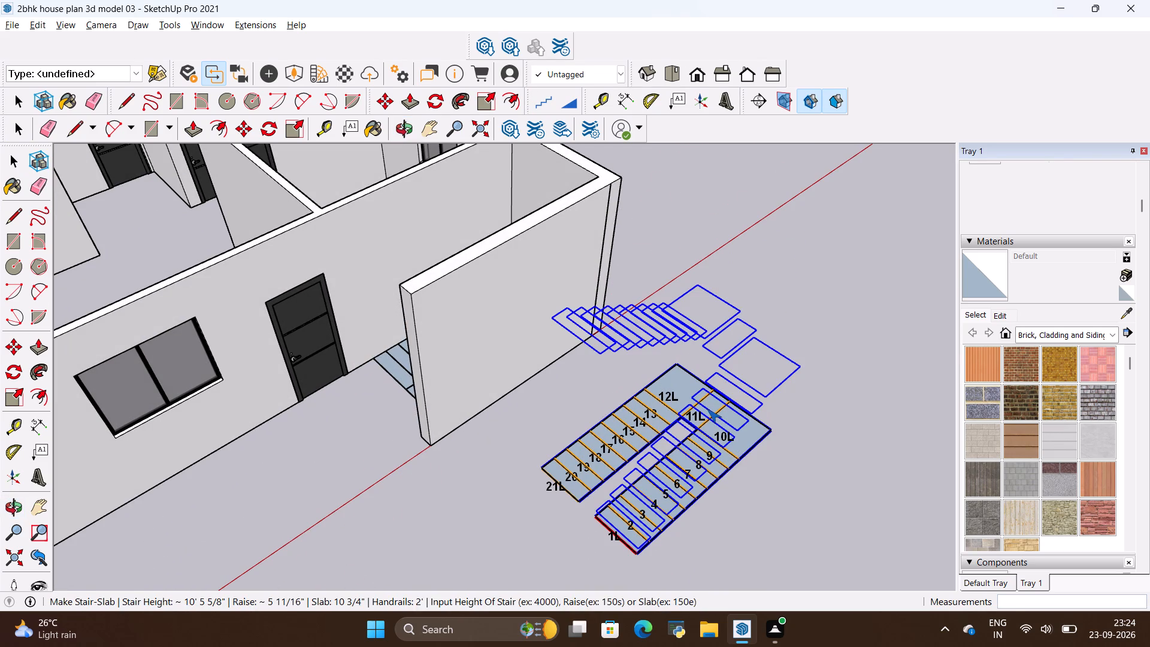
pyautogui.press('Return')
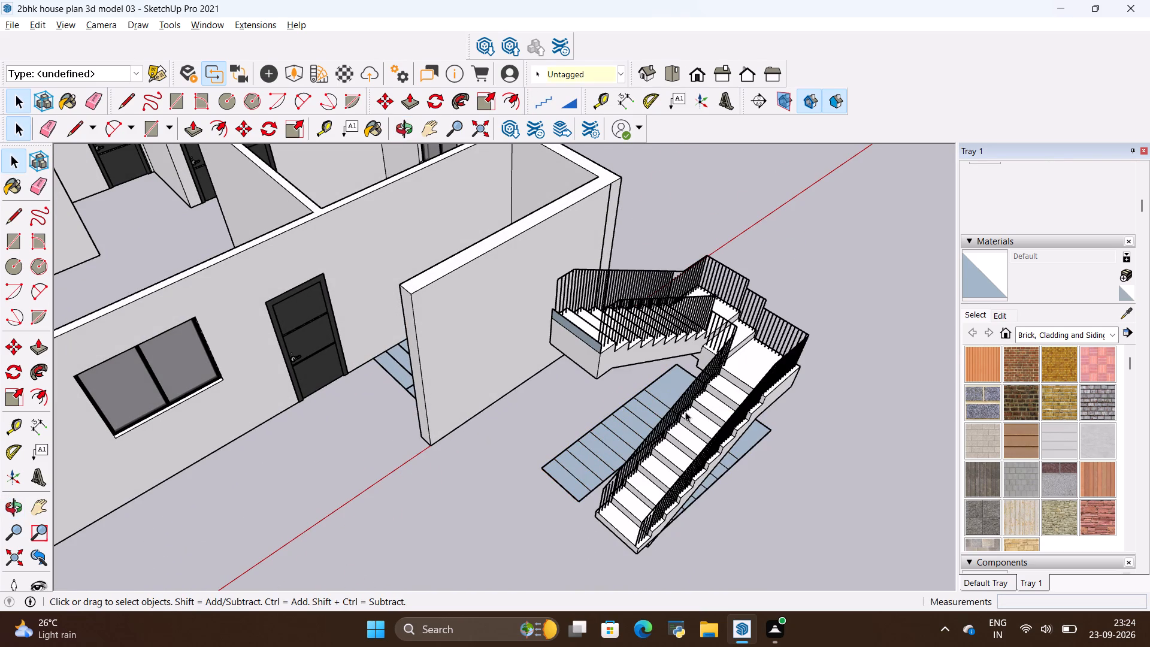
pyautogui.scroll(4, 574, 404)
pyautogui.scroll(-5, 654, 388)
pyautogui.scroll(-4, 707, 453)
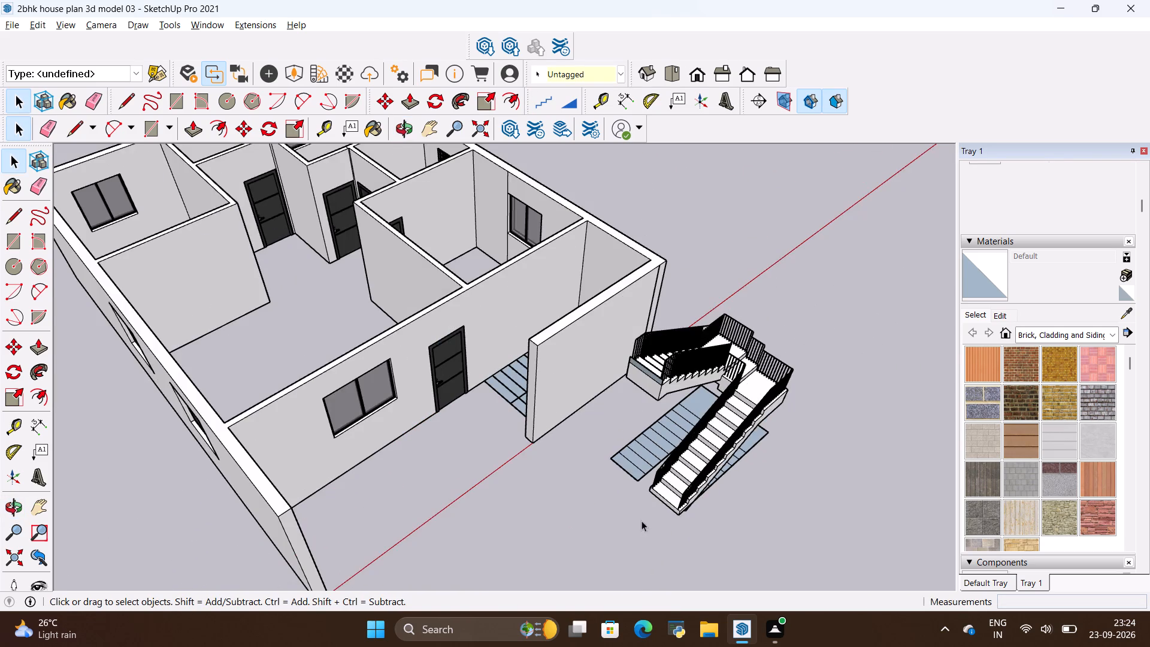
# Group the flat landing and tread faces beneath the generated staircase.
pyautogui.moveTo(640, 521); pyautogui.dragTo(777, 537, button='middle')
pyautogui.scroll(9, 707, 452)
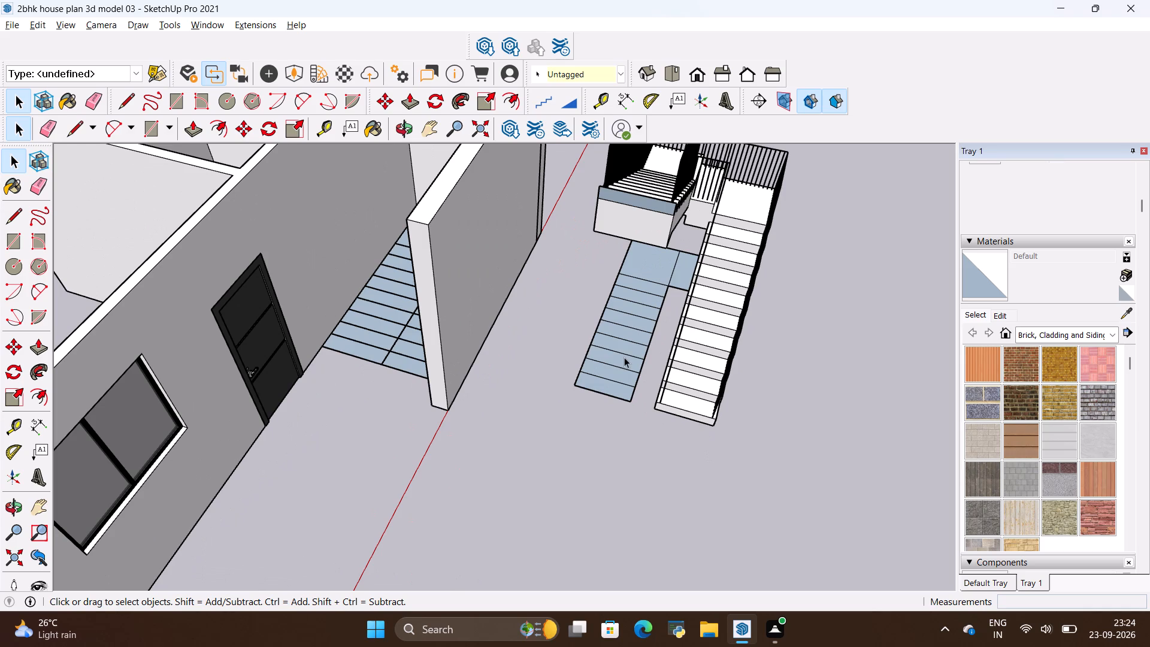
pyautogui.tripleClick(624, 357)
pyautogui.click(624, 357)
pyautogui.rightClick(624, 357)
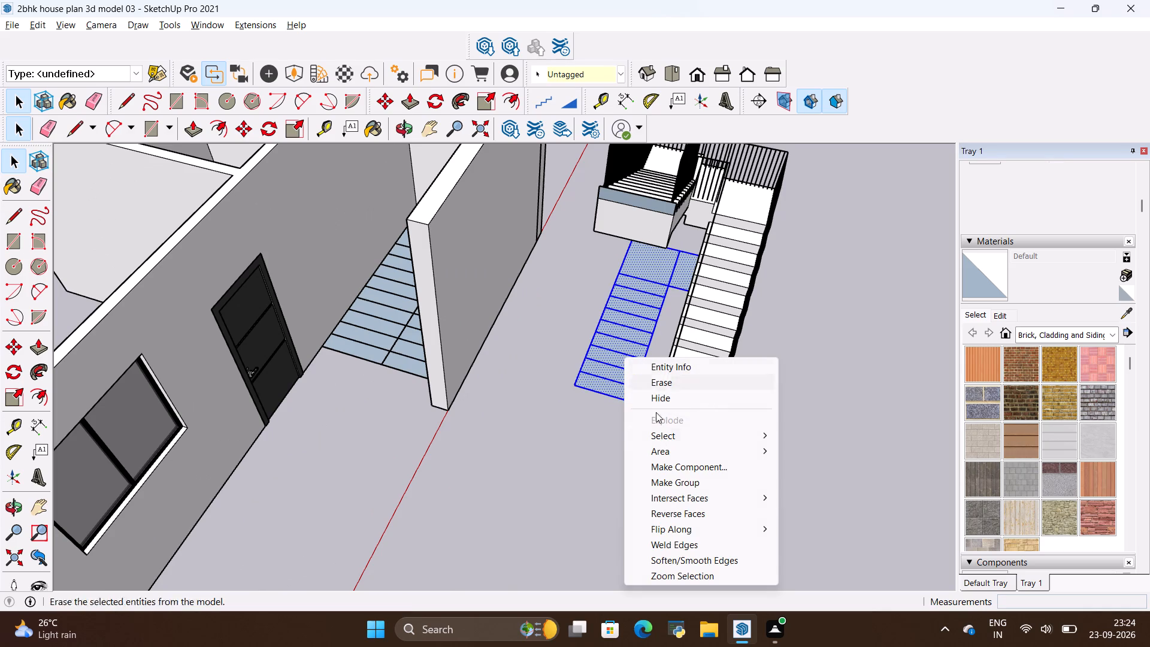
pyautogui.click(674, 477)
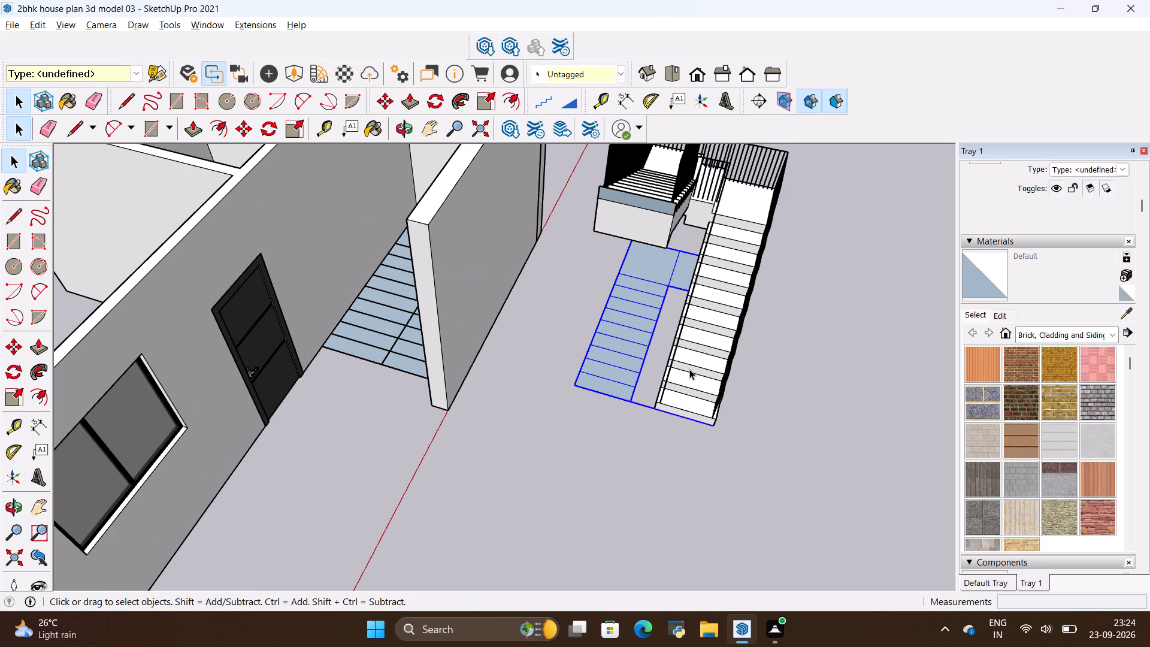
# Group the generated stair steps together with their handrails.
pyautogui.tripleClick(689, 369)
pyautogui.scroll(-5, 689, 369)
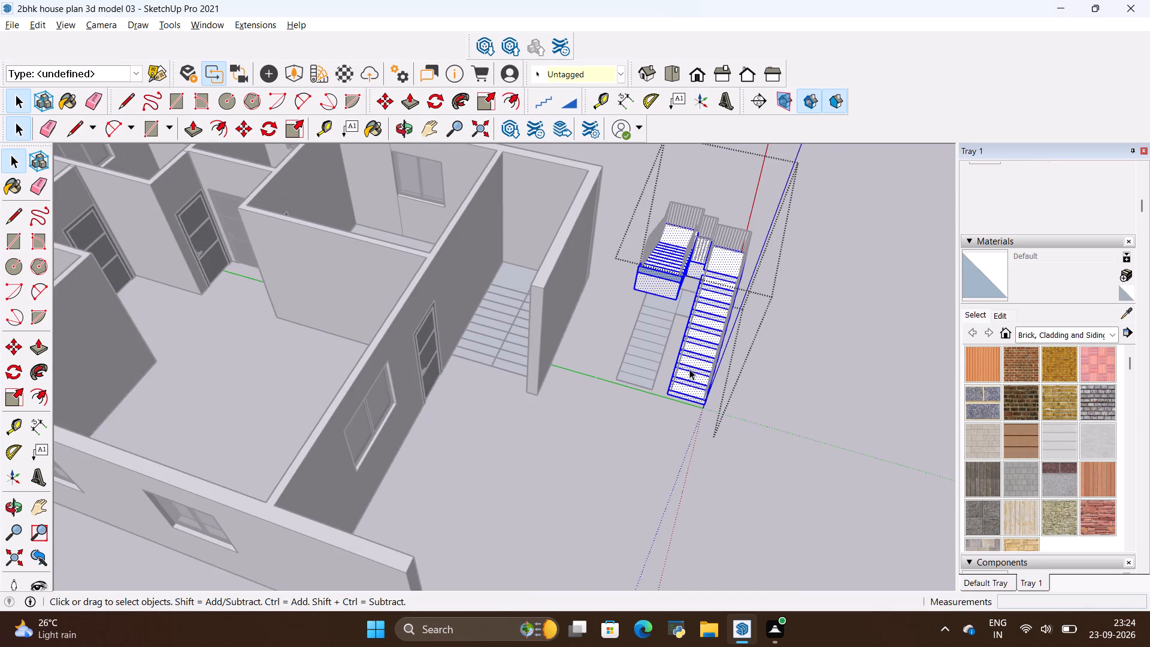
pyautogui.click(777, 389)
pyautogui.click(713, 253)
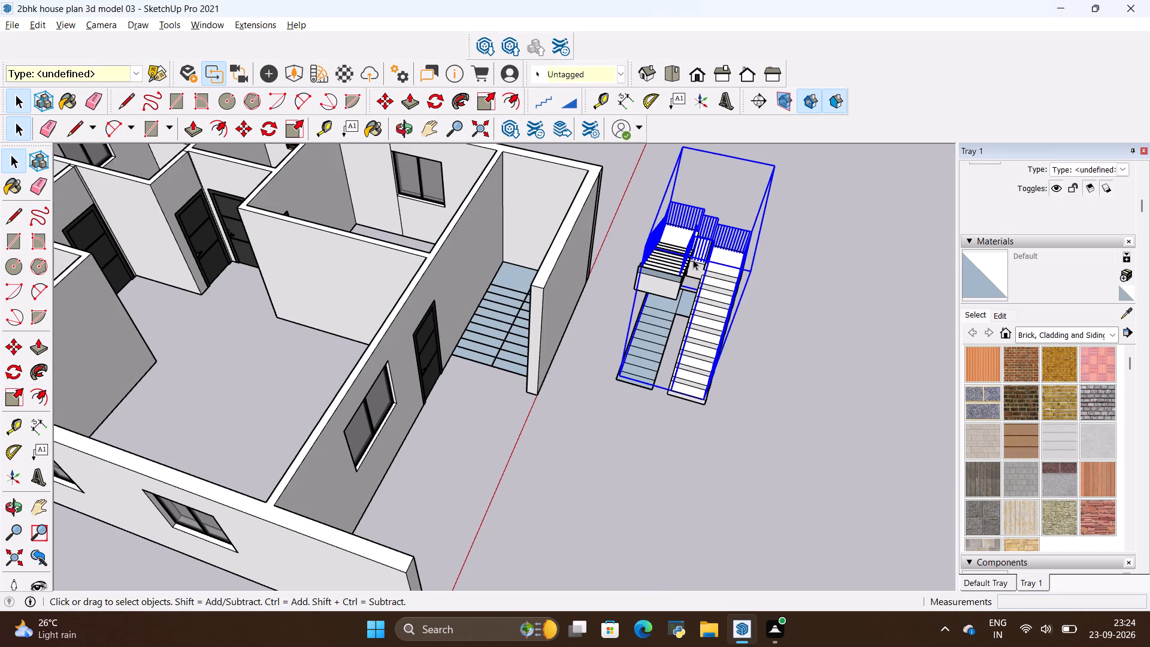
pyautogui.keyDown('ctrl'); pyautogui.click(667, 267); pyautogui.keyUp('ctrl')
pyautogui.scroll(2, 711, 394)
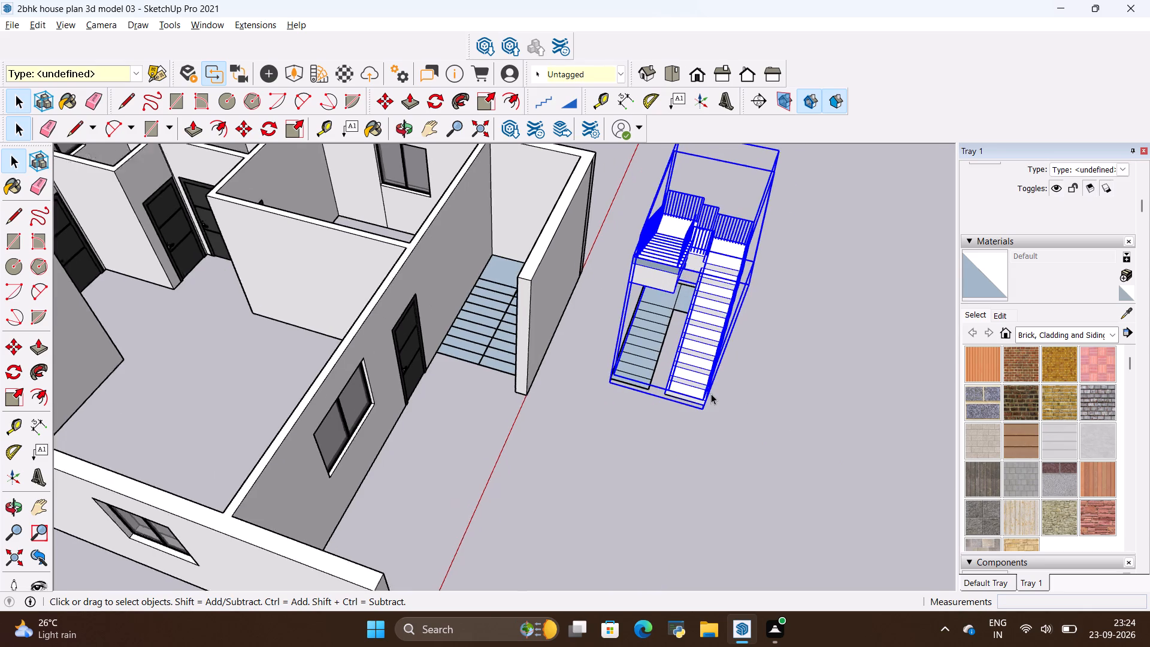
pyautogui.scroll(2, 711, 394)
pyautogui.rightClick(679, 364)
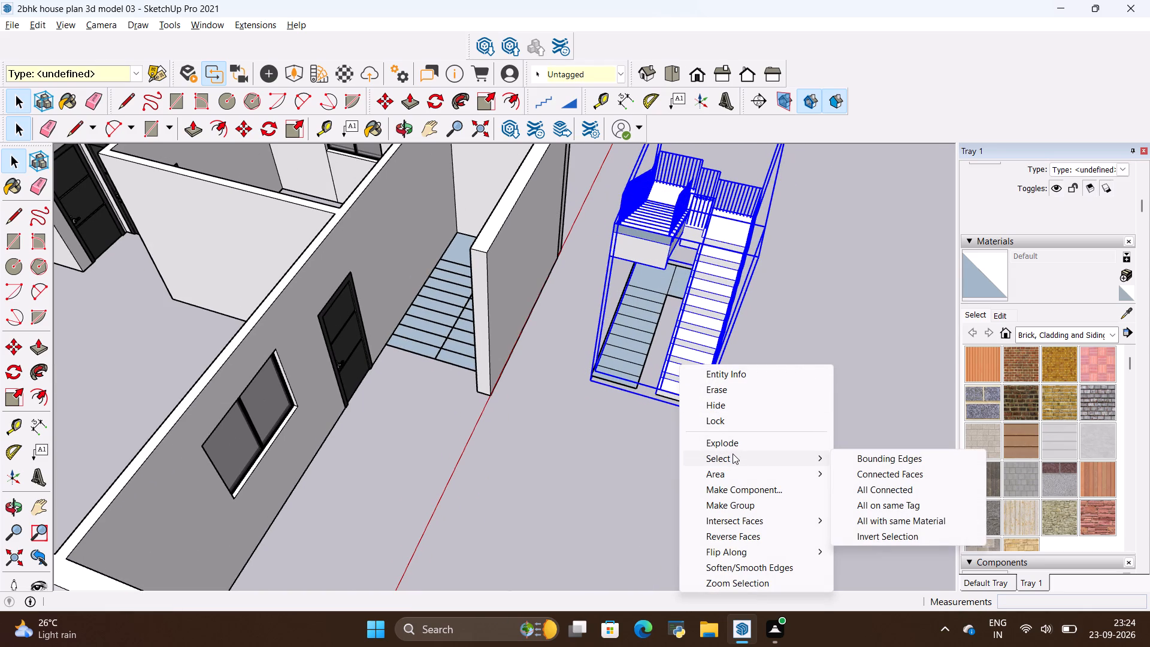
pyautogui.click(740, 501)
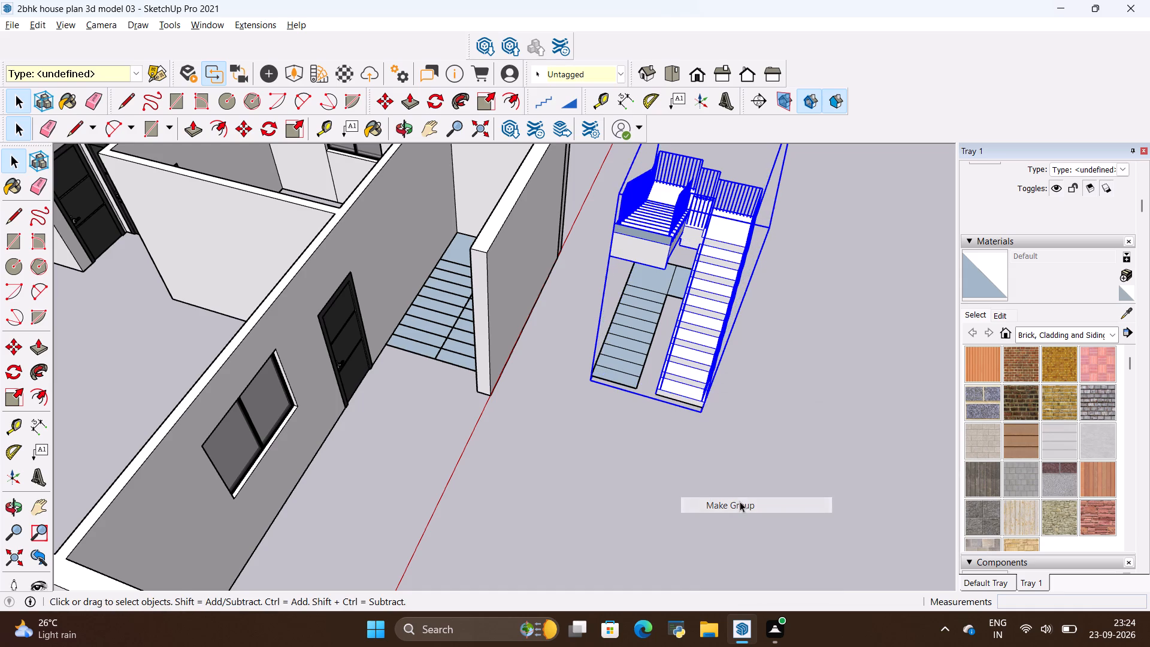
# Examine the grouped staircase's bottom step and slab from above and from beneath the ground plane.
pyautogui.scroll(18, 689, 376)
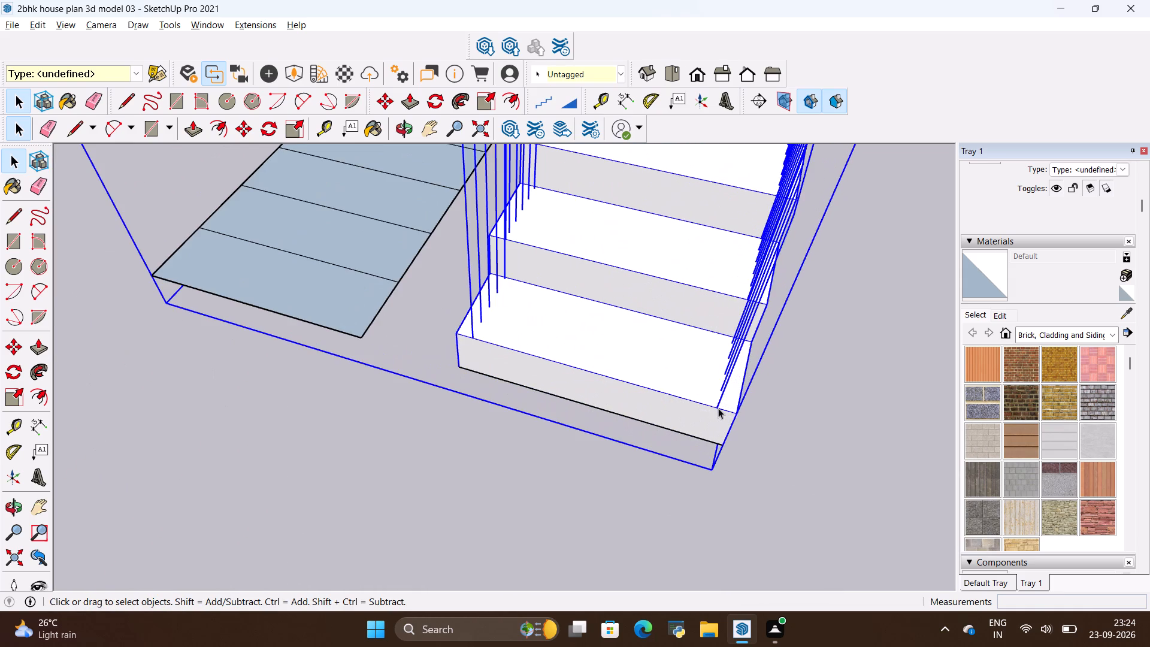
pyautogui.scroll(-14, 777, 475)
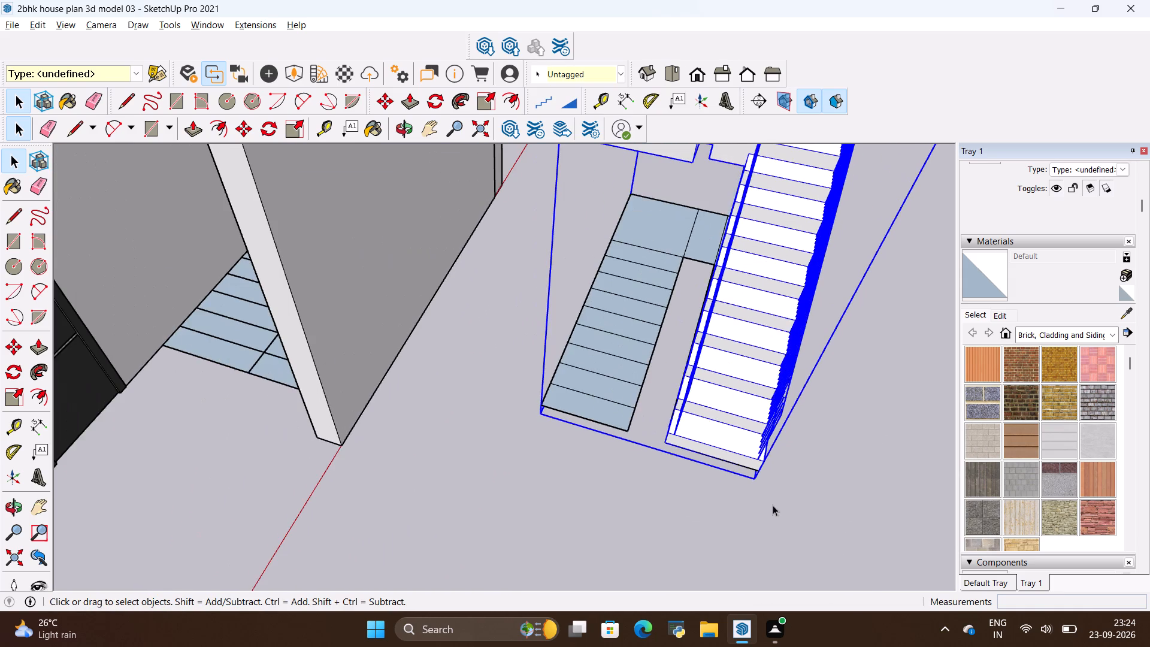
pyautogui.moveTo(771, 505); pyautogui.dragTo(492, 431, button='middle')
pyautogui.scroll(1, 492, 431)
pyautogui.scroll(10, 508, 516)
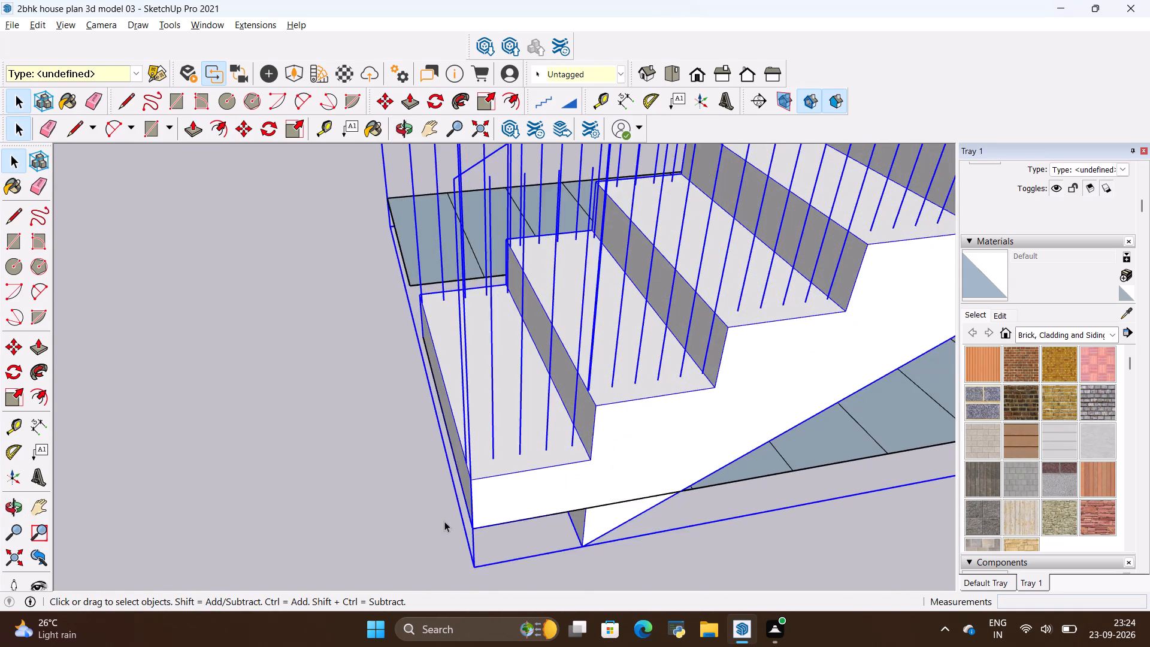
pyautogui.scroll(5, 449, 512)
pyautogui.scroll(-6, 456, 512)
pyautogui.moveTo(584, 567); pyautogui.dragTo(570, 357, button='middle')
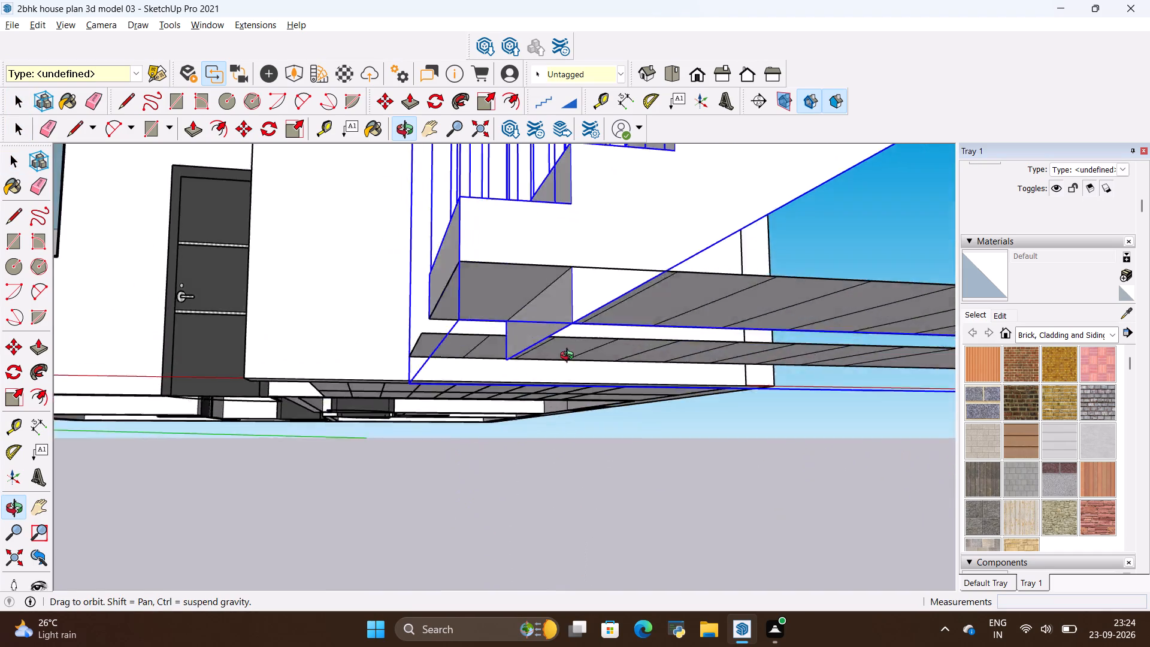
pyautogui.moveTo(570, 357); pyautogui.dragTo(671, 337, button='middle')
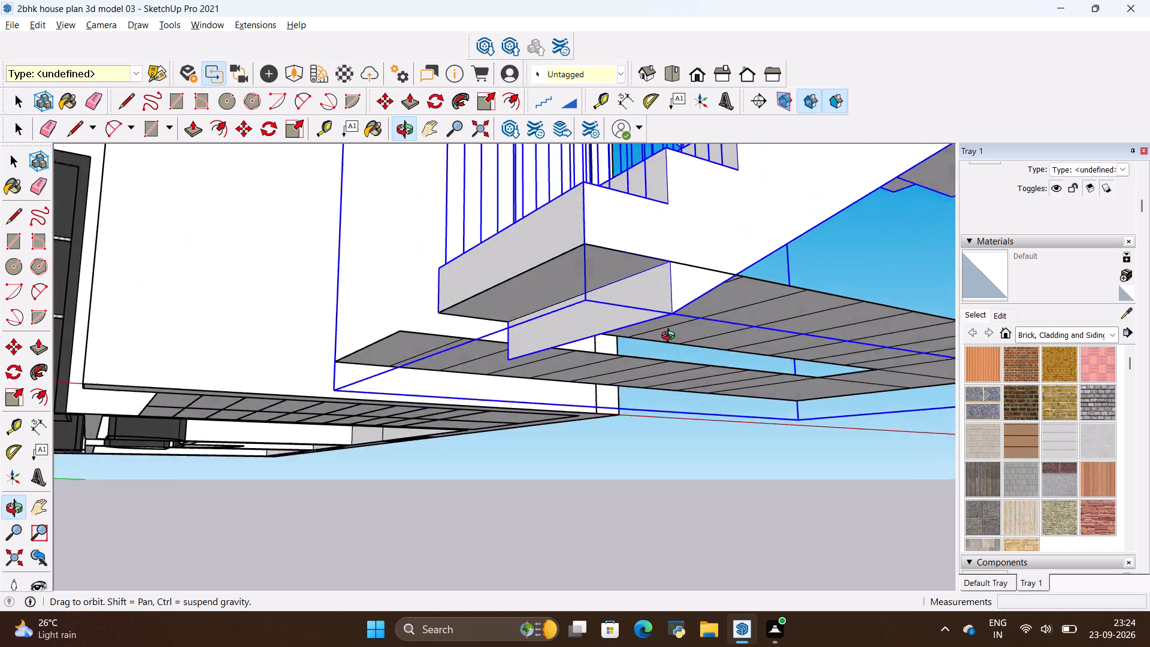
pyautogui.moveTo(671, 337); pyautogui.dragTo(700, 474, button='middle')
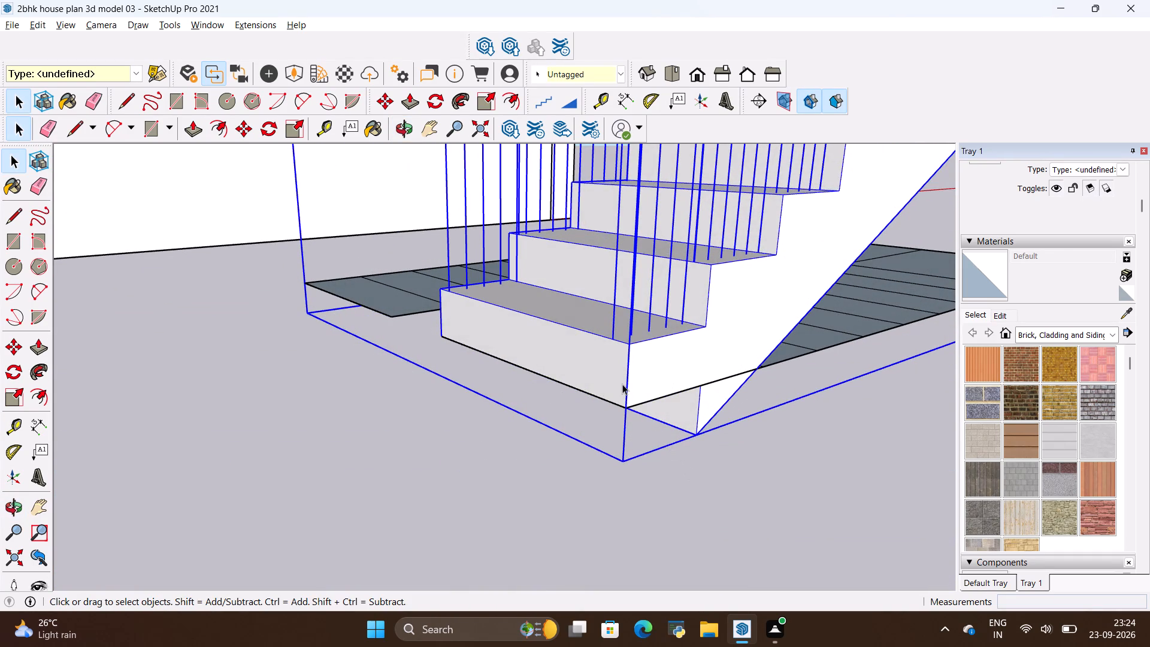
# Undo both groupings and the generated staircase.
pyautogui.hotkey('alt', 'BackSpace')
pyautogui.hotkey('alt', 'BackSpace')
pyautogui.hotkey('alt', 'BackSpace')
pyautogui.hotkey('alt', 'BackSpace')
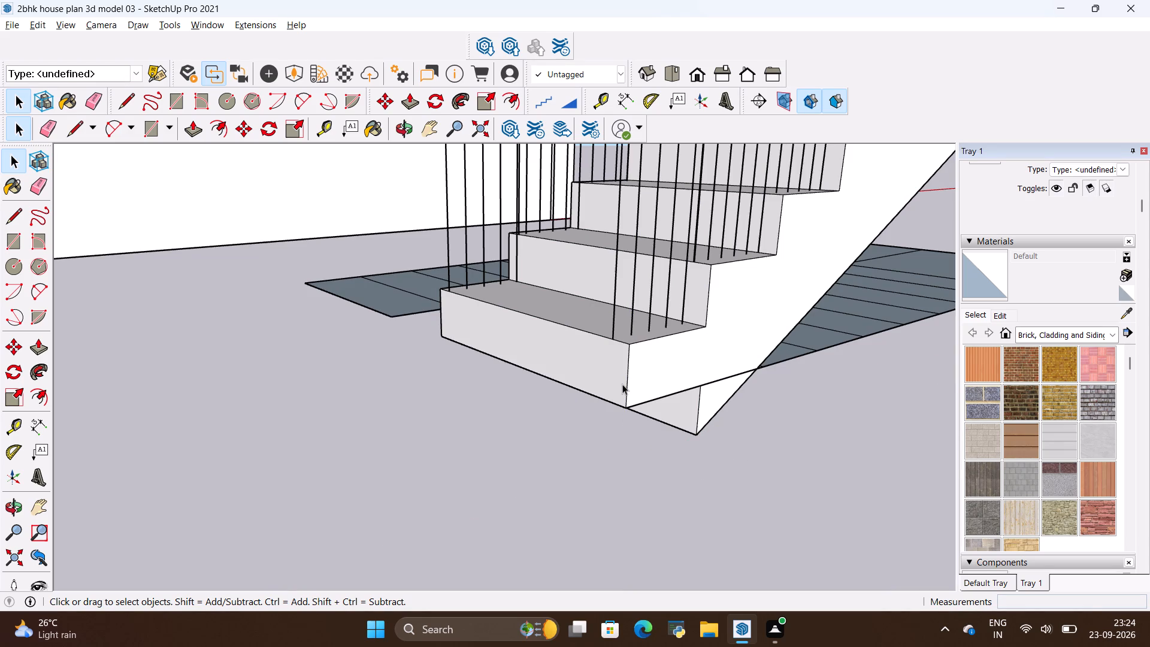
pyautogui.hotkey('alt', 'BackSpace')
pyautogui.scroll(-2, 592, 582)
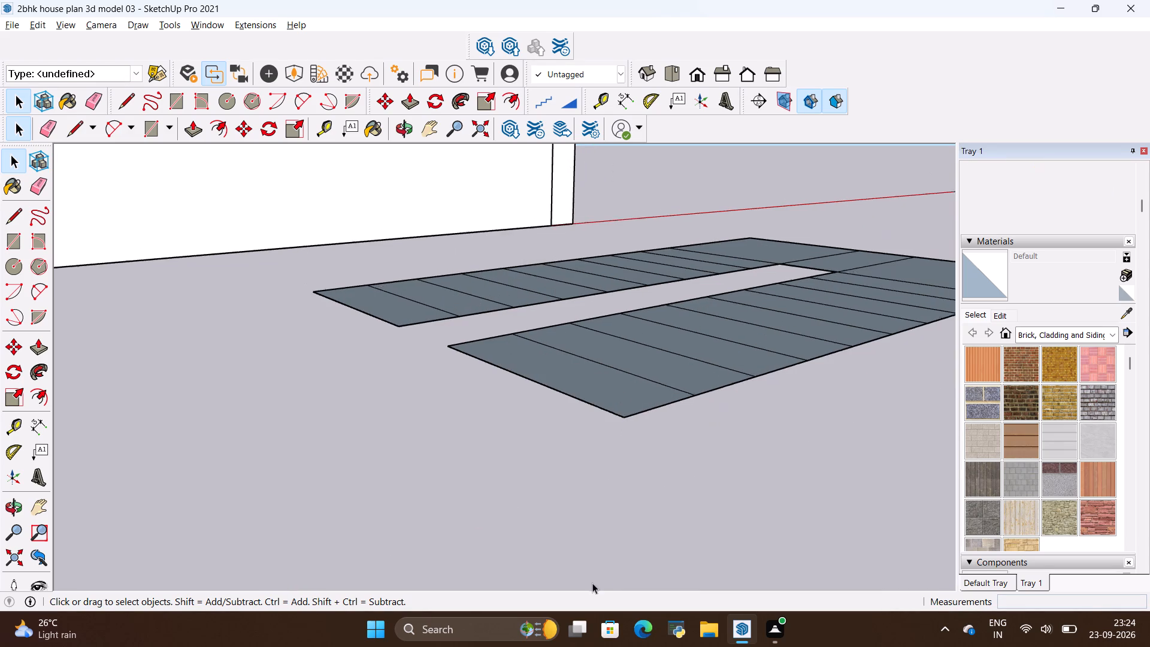
# Generate the Make Stair-Slab staircase from the landing and tread faces again, with its climbing direction reversed.
pyautogui.scroll(-1, 592, 583)
pyautogui.scroll(7, 695, 511)
pyautogui.moveTo(697, 504); pyautogui.dragTo(554, 417, button='middle')
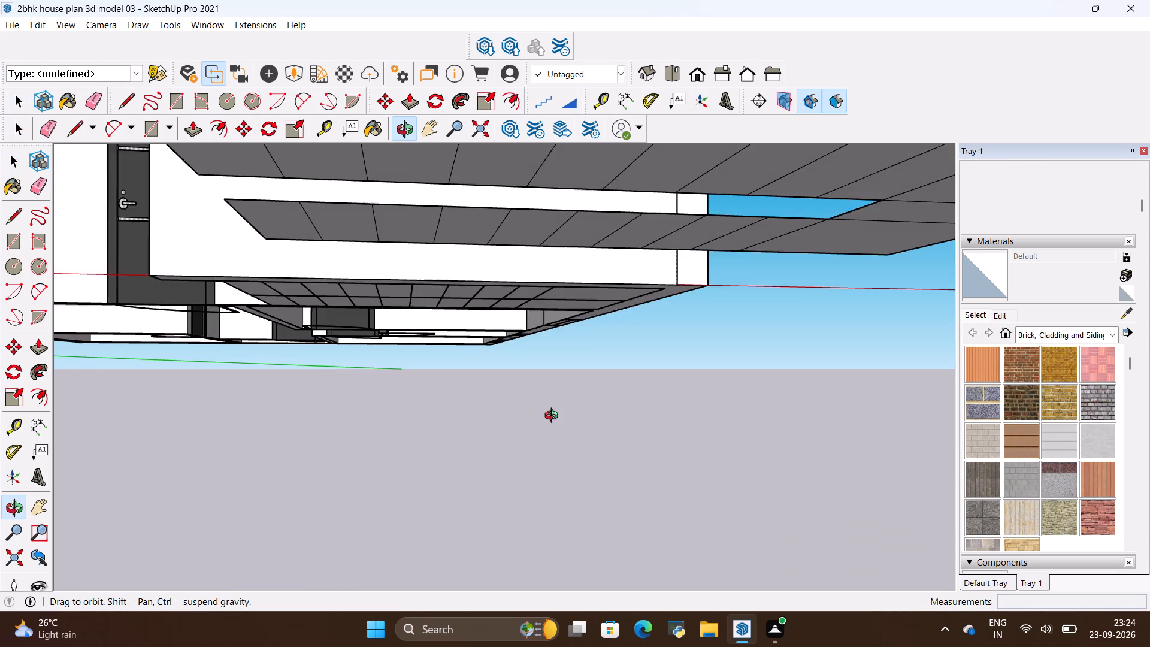
pyautogui.moveTo(554, 417); pyautogui.dragTo(786, 538, button='middle')
pyautogui.scroll(-4, 528, 451)
pyautogui.tripleClick(668, 408)
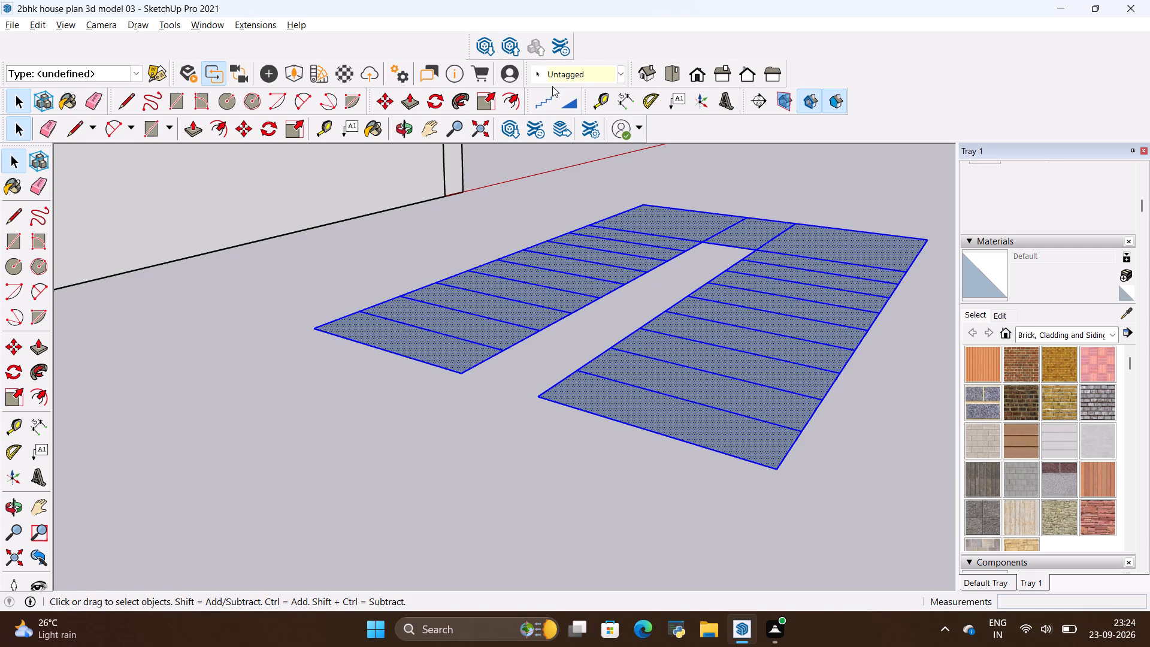
pyautogui.click(540, 105)
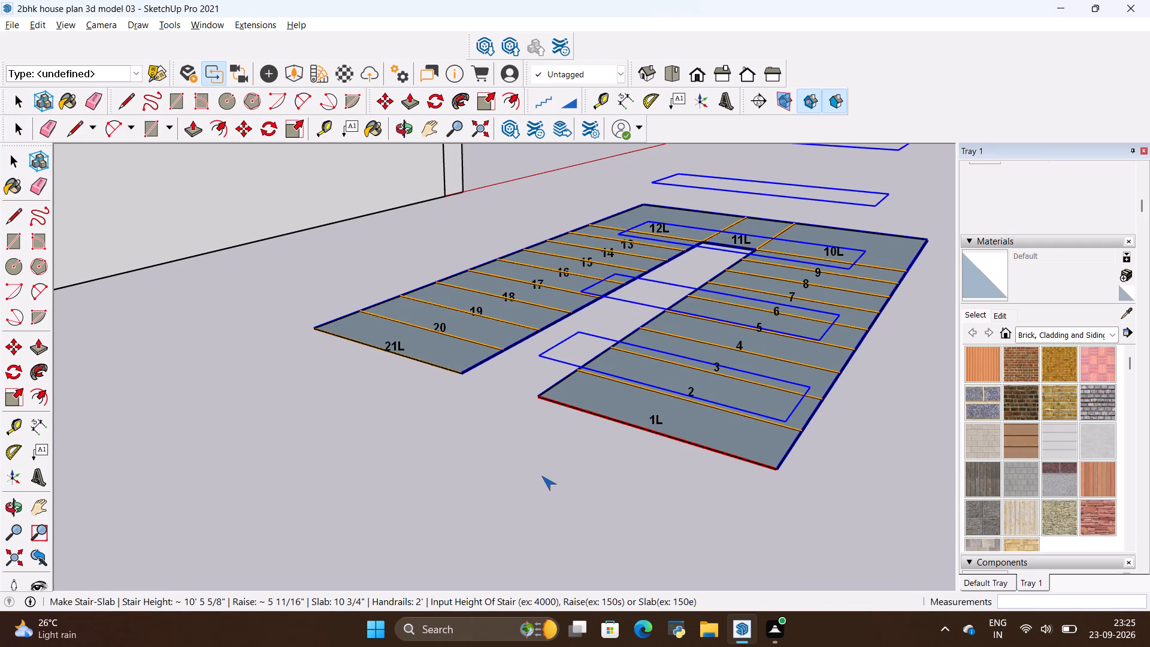
pyautogui.scroll(-14, 541, 476)
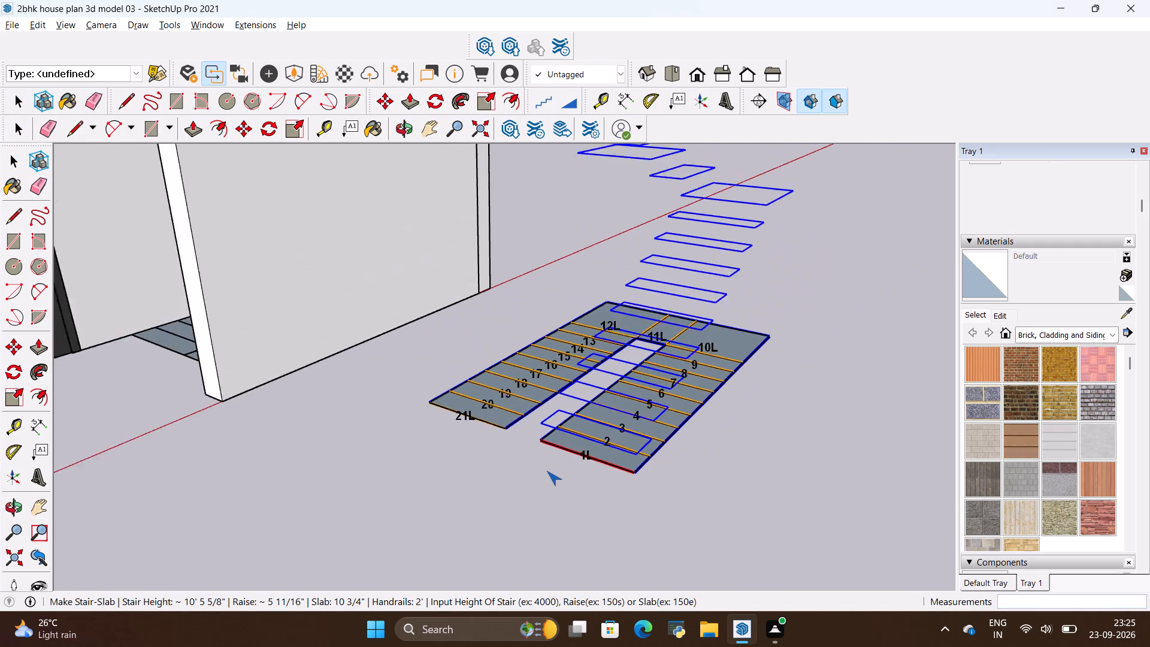
pyautogui.scroll(-10, 547, 471)
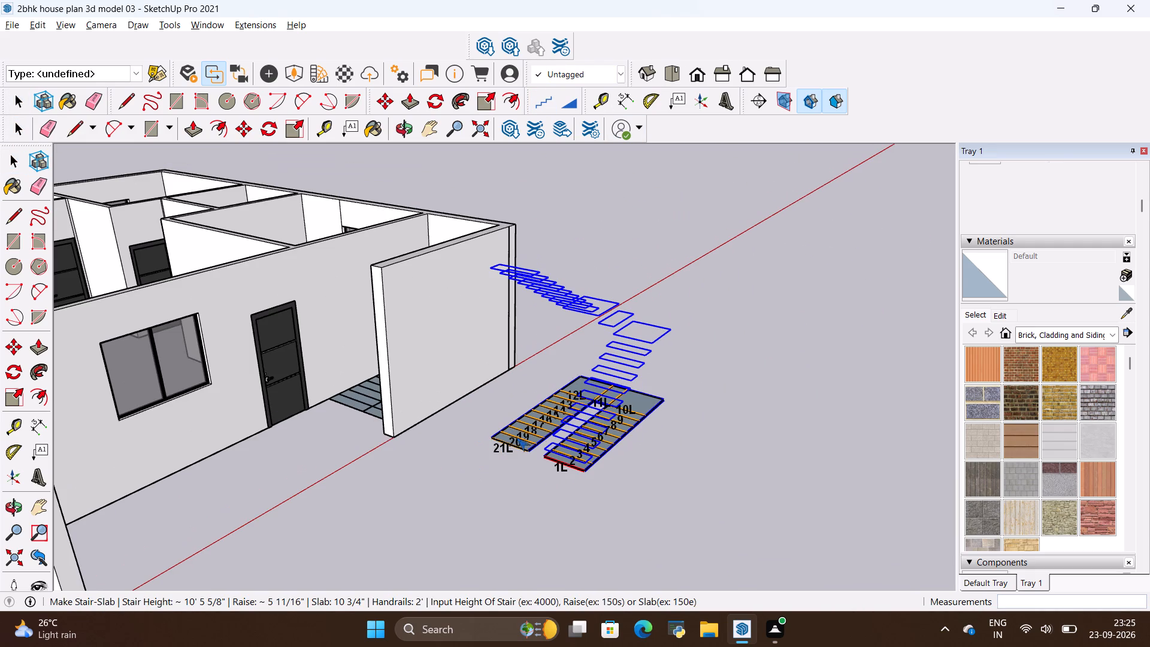
pyautogui.rightClick(583, 431)
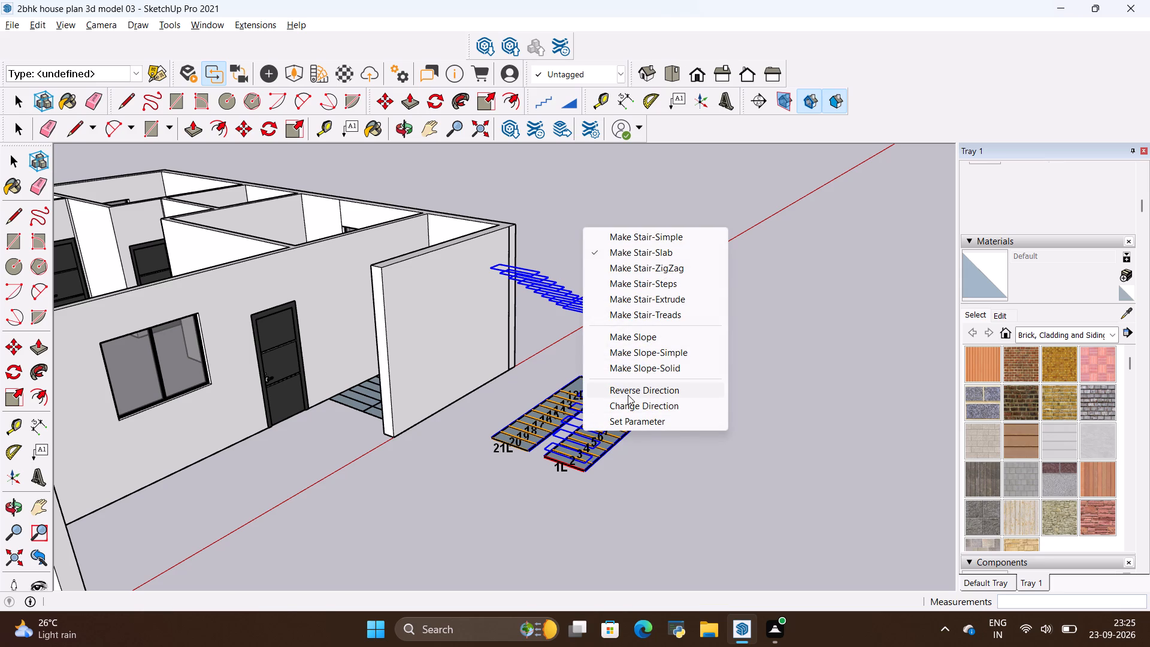
pyautogui.click(630, 404)
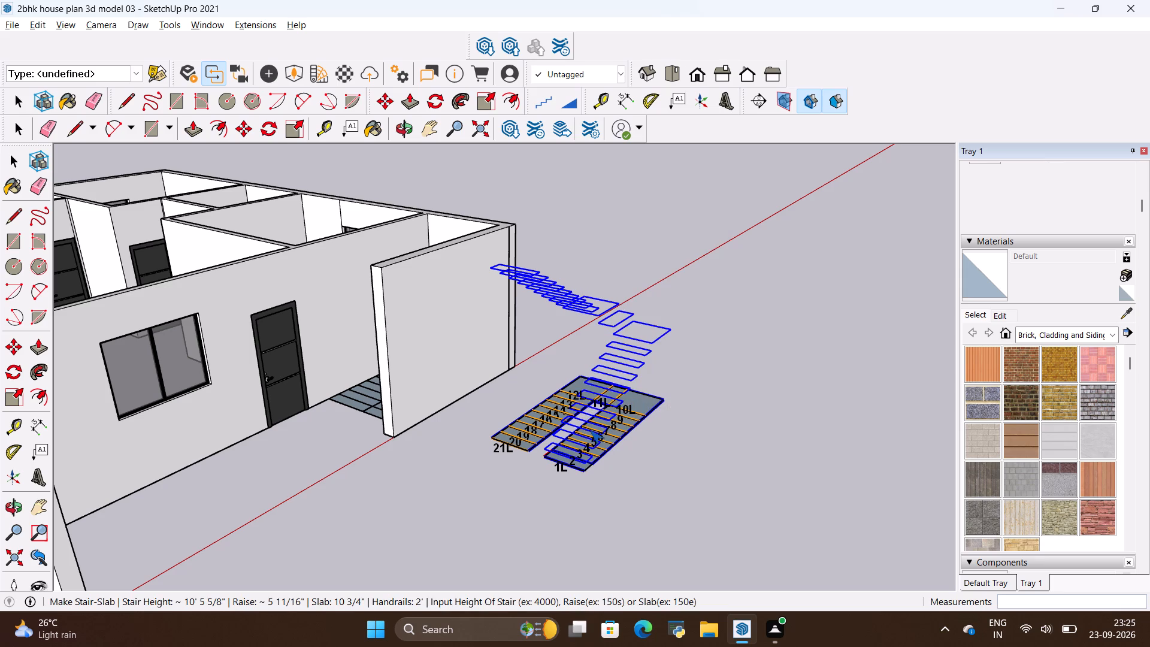
pyautogui.rightClick(589, 430)
pyautogui.click(627, 392)
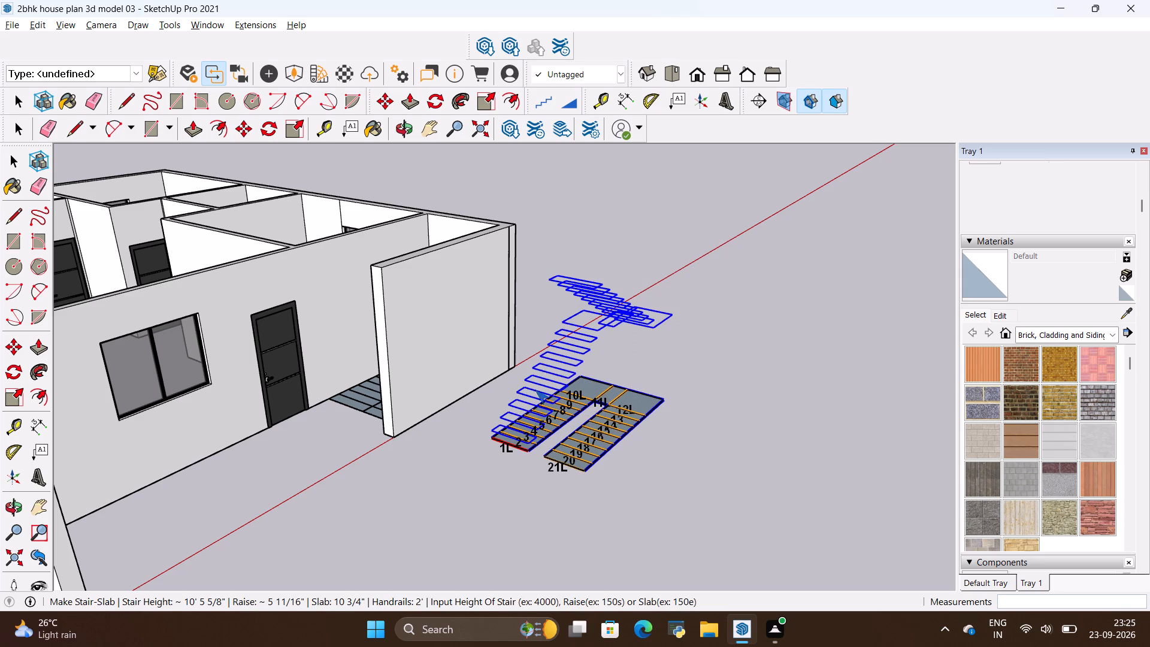
pyautogui.press('Return')
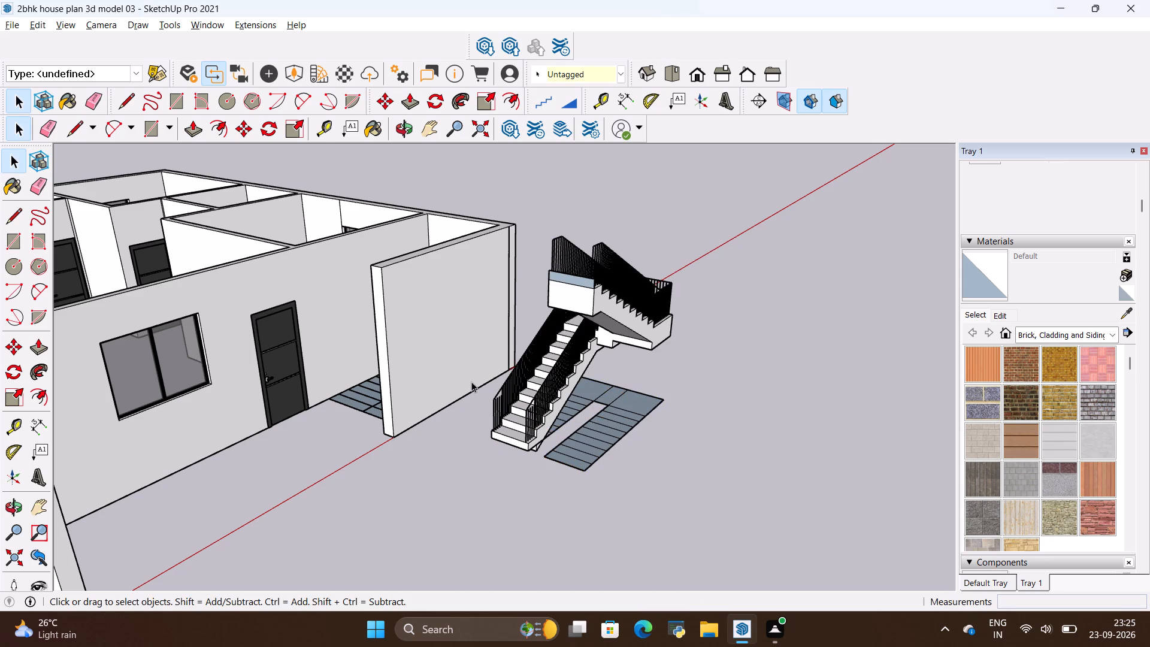
# Examine the new staircase's bottom step and the slab end below it from low viewpoints.
pyautogui.scroll(4, 522, 409)
pyautogui.scroll(10, 540, 457)
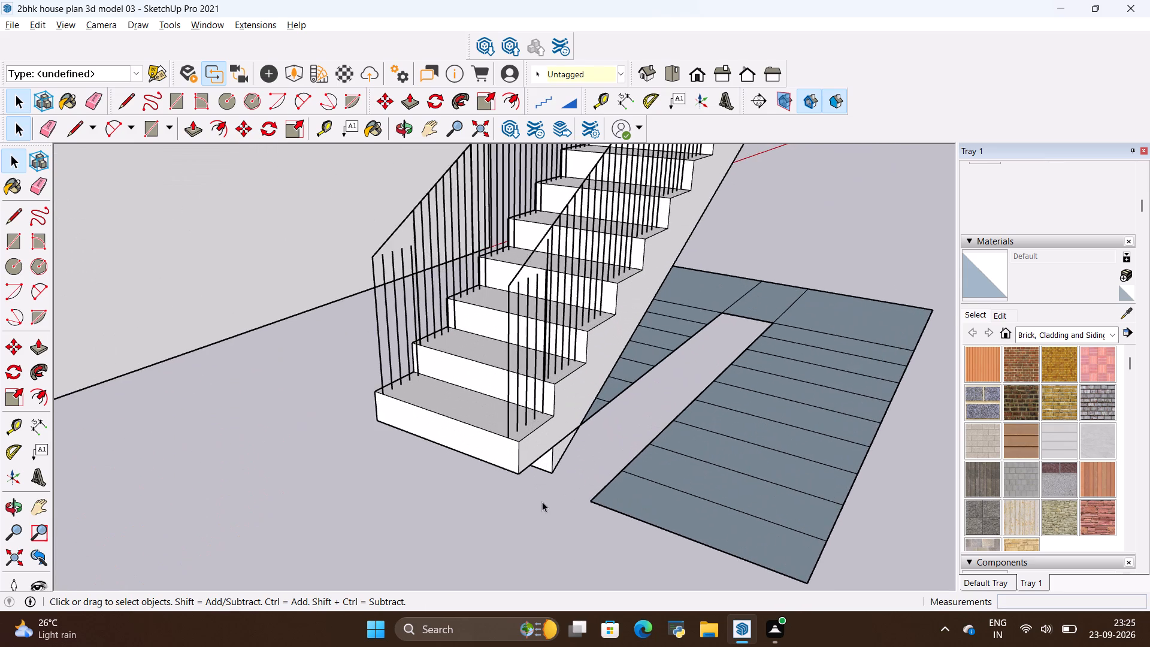
pyautogui.scroll(1, 542, 501)
pyautogui.moveTo(542, 501); pyautogui.dragTo(779, 337, button='middle')
pyautogui.moveTo(598, 382); pyautogui.dragTo(782, 423, button='middle')
pyautogui.moveTo(782, 423); pyautogui.dragTo(540, 397, button='middle')
pyautogui.scroll(-15, 510, 392)
pyautogui.scroll(15, 734, 400)
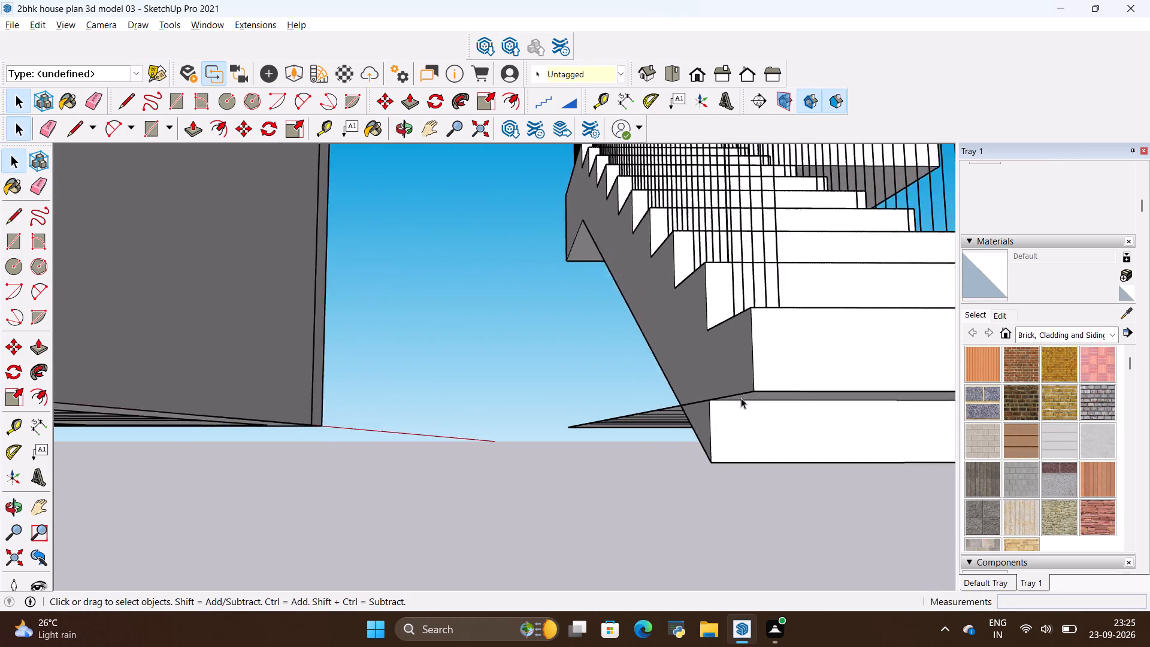
pyautogui.scroll(5, 741, 398)
# Open the staircase group for editing and select the front face of the slab end below the first step.
pyautogui.click(758, 451)
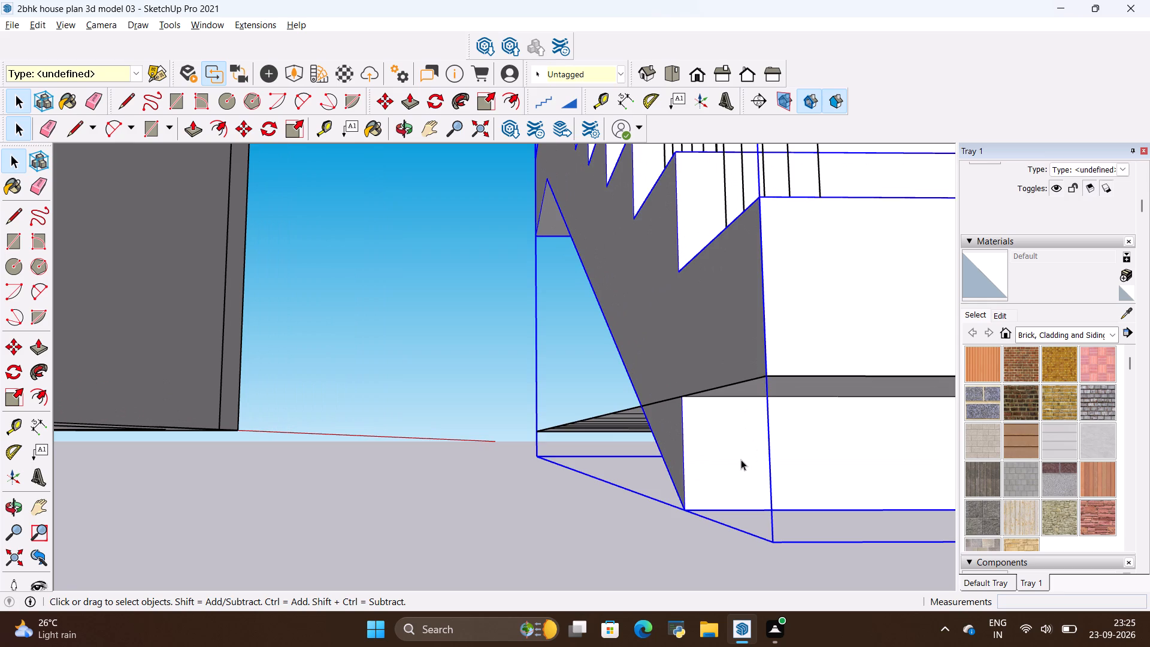
pyautogui.doubleClick(735, 459)
pyautogui.click(736, 456)
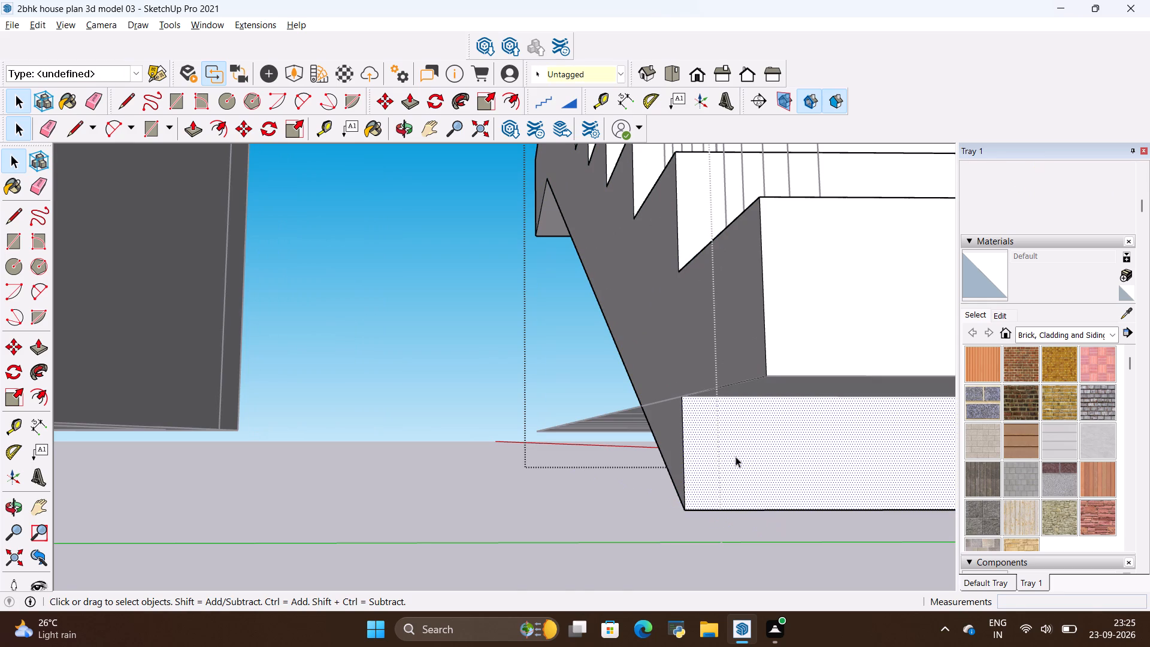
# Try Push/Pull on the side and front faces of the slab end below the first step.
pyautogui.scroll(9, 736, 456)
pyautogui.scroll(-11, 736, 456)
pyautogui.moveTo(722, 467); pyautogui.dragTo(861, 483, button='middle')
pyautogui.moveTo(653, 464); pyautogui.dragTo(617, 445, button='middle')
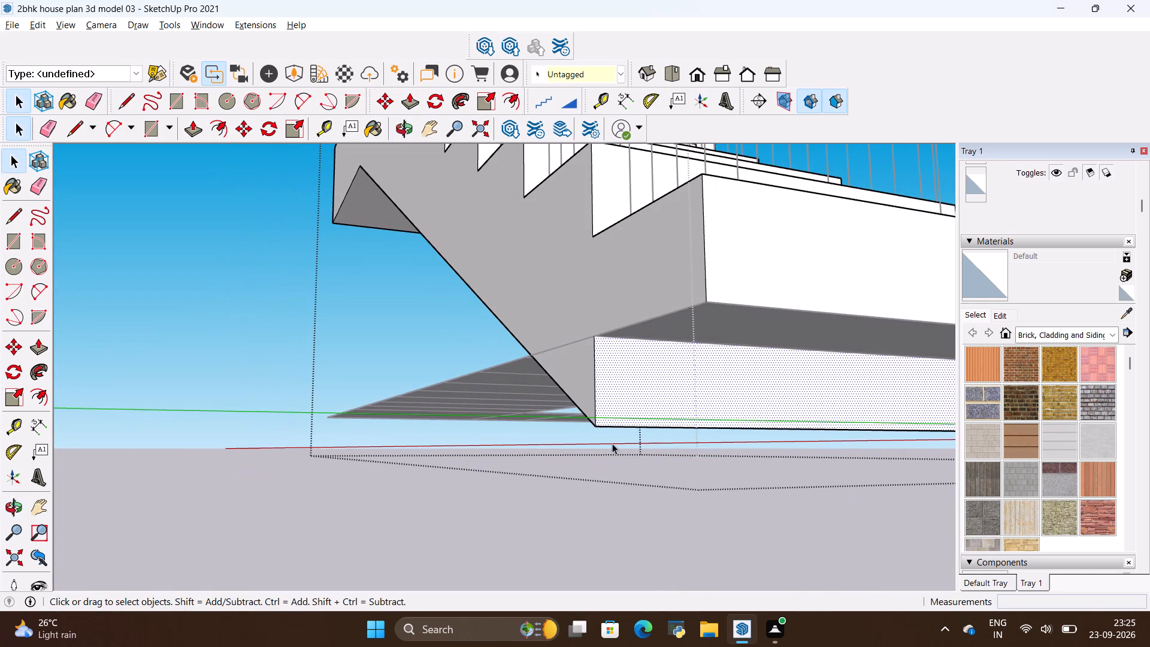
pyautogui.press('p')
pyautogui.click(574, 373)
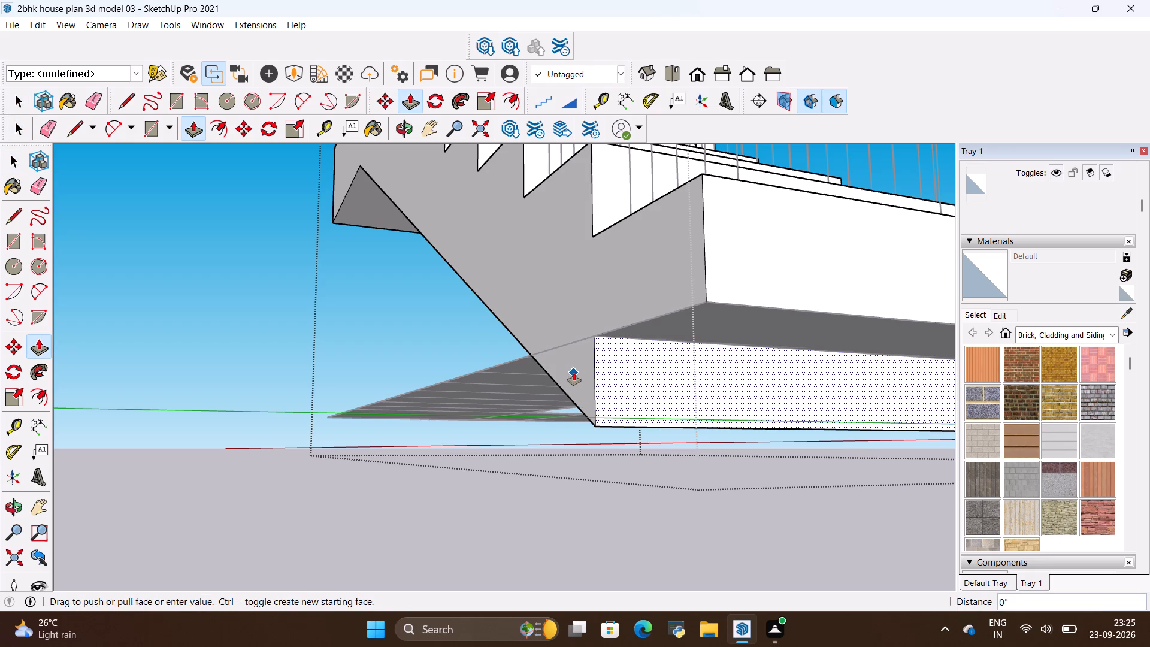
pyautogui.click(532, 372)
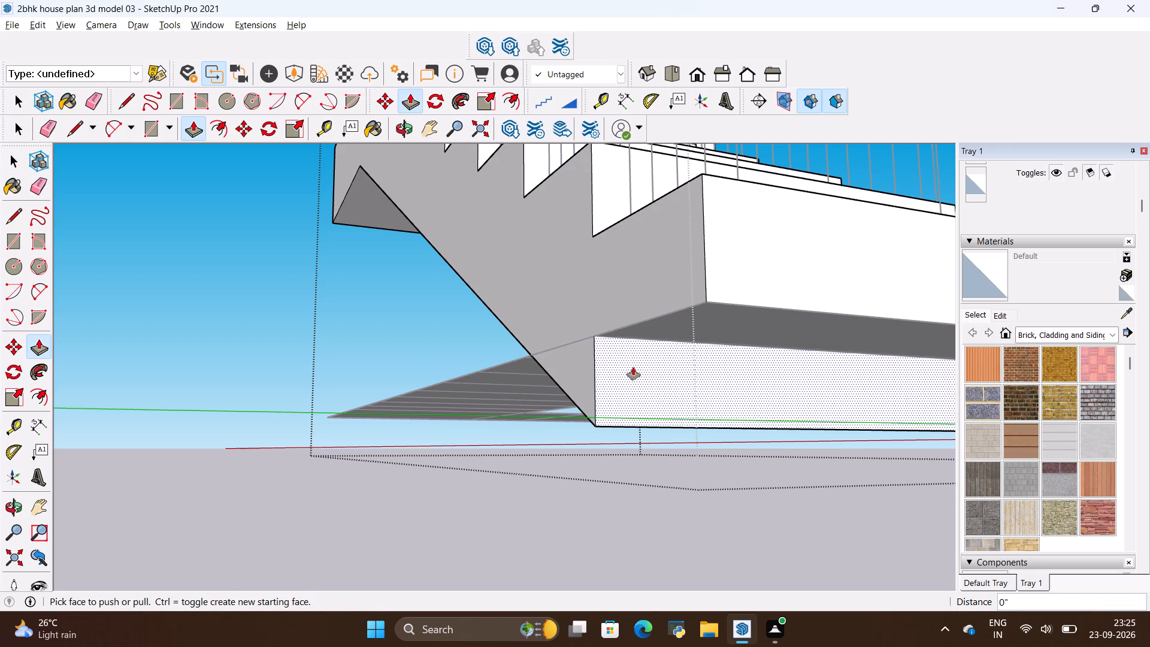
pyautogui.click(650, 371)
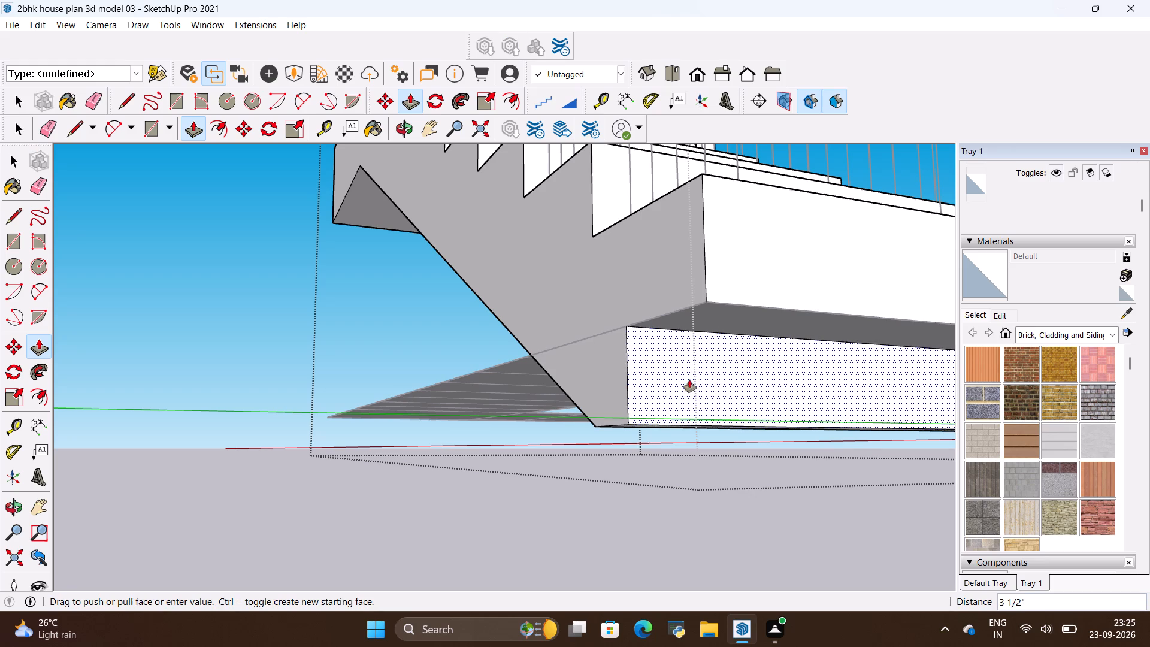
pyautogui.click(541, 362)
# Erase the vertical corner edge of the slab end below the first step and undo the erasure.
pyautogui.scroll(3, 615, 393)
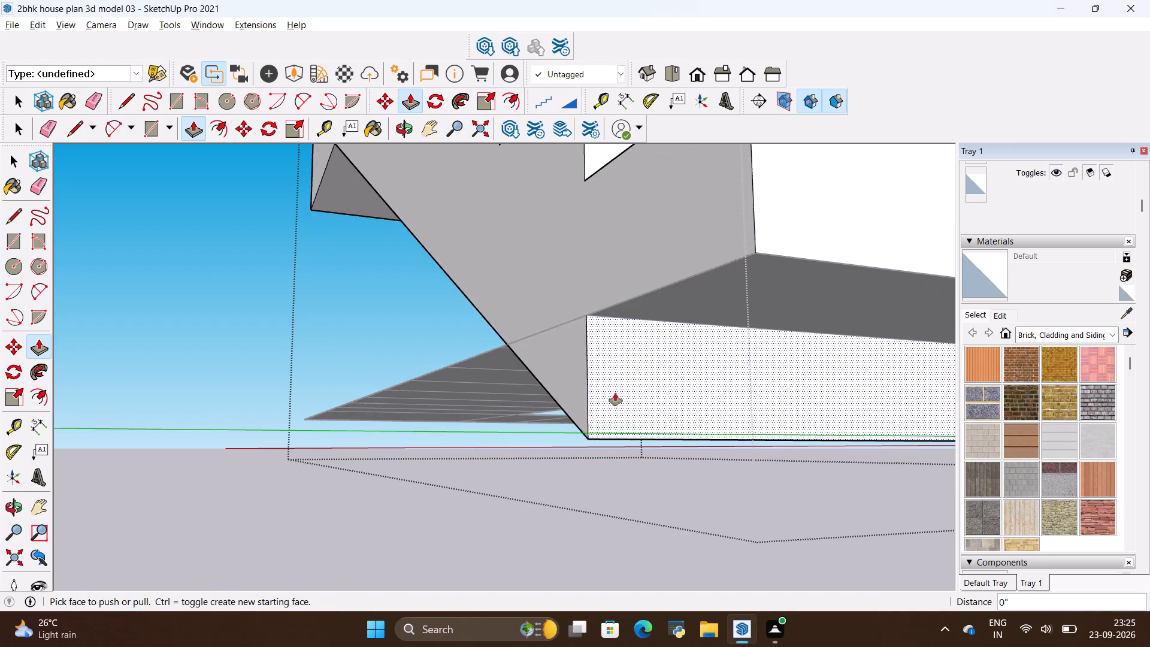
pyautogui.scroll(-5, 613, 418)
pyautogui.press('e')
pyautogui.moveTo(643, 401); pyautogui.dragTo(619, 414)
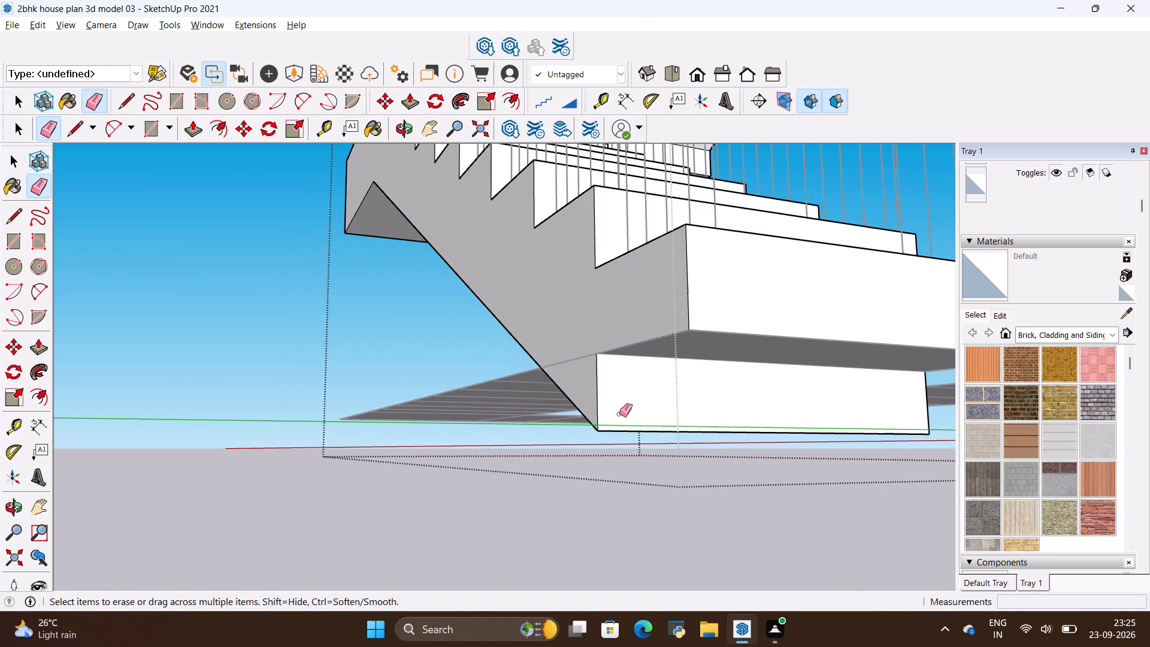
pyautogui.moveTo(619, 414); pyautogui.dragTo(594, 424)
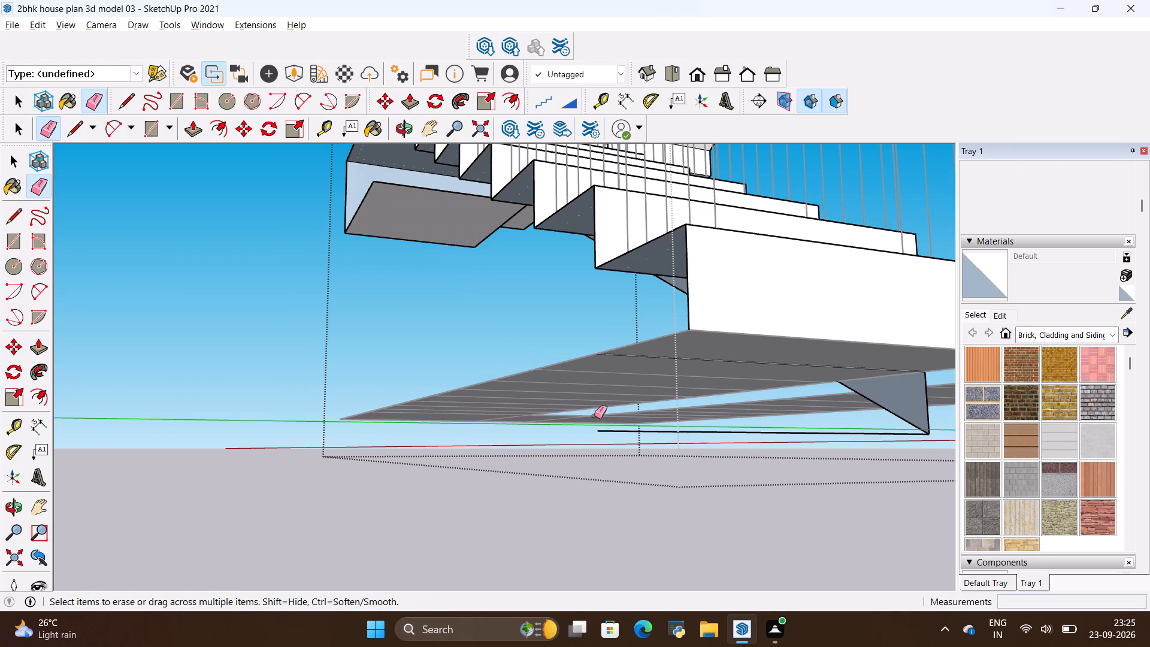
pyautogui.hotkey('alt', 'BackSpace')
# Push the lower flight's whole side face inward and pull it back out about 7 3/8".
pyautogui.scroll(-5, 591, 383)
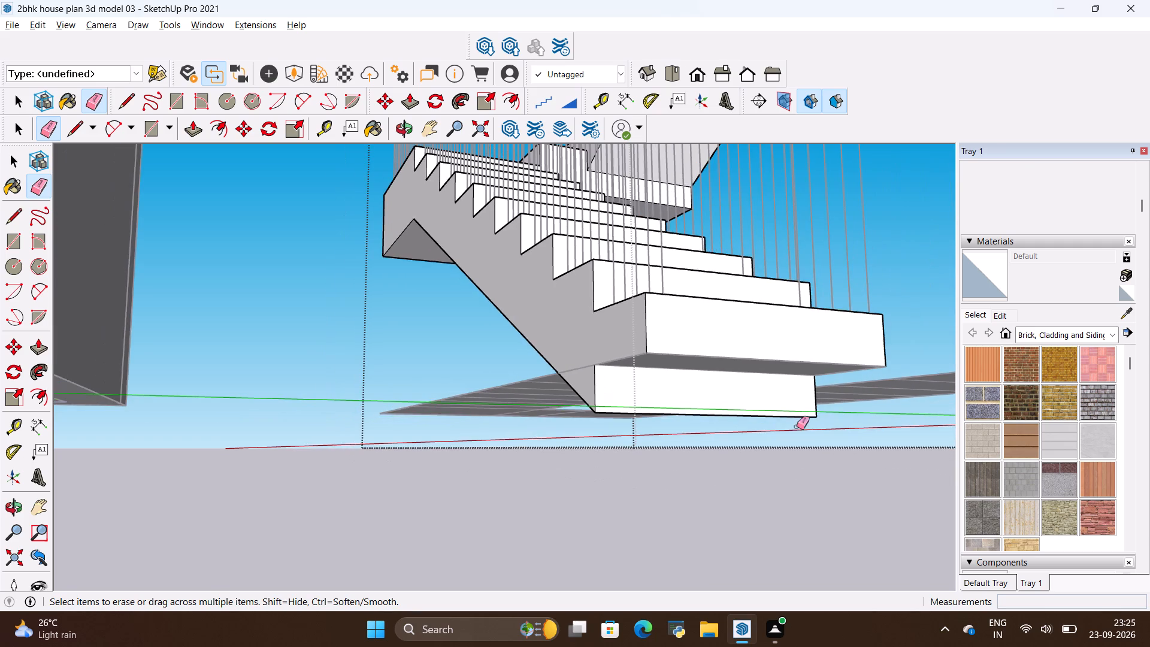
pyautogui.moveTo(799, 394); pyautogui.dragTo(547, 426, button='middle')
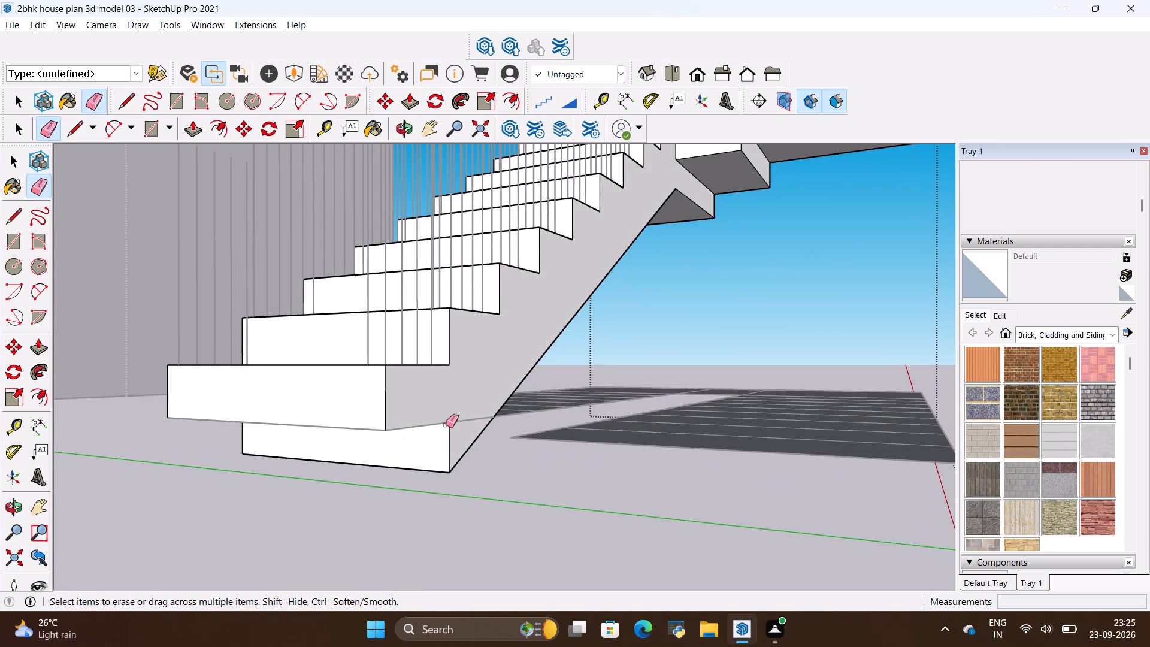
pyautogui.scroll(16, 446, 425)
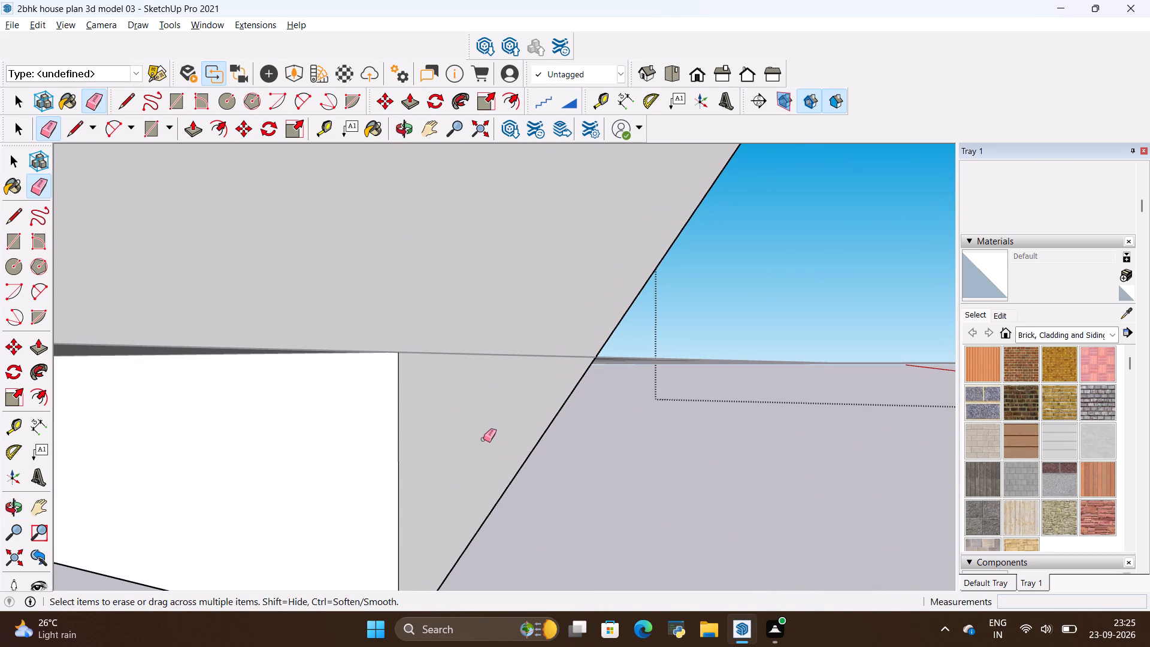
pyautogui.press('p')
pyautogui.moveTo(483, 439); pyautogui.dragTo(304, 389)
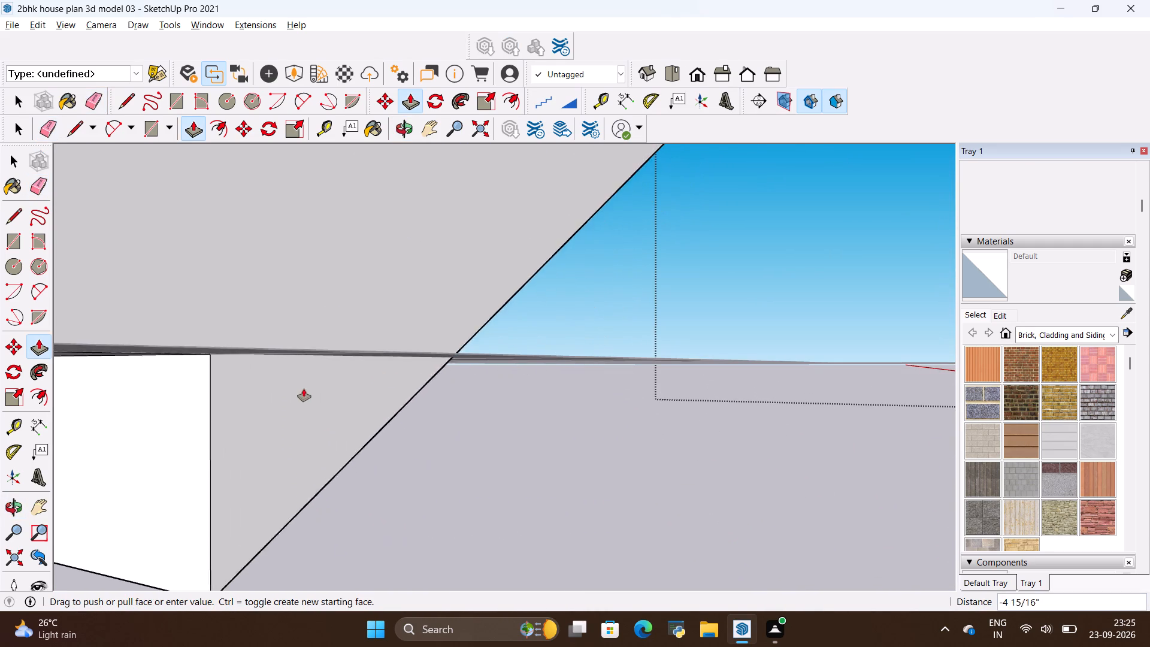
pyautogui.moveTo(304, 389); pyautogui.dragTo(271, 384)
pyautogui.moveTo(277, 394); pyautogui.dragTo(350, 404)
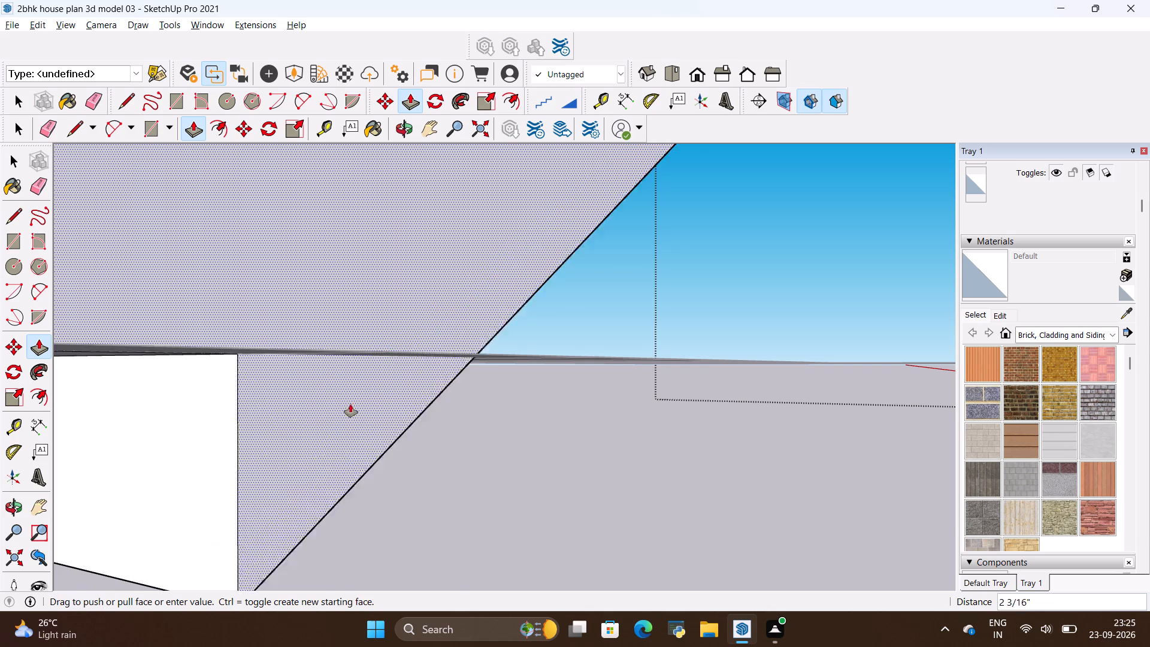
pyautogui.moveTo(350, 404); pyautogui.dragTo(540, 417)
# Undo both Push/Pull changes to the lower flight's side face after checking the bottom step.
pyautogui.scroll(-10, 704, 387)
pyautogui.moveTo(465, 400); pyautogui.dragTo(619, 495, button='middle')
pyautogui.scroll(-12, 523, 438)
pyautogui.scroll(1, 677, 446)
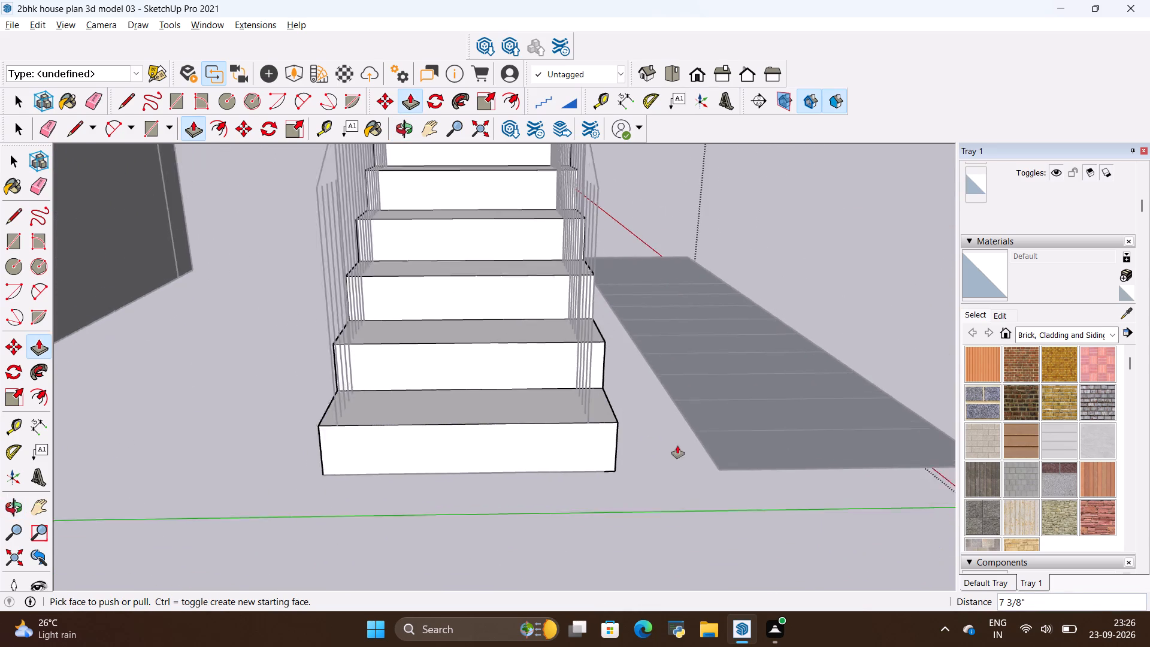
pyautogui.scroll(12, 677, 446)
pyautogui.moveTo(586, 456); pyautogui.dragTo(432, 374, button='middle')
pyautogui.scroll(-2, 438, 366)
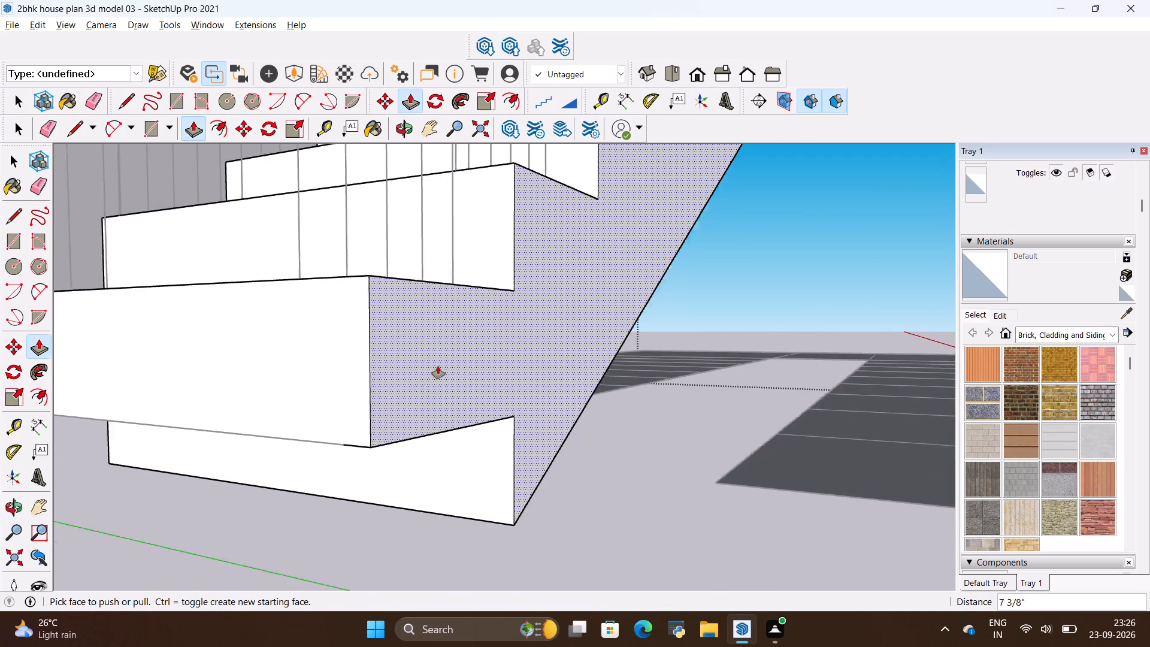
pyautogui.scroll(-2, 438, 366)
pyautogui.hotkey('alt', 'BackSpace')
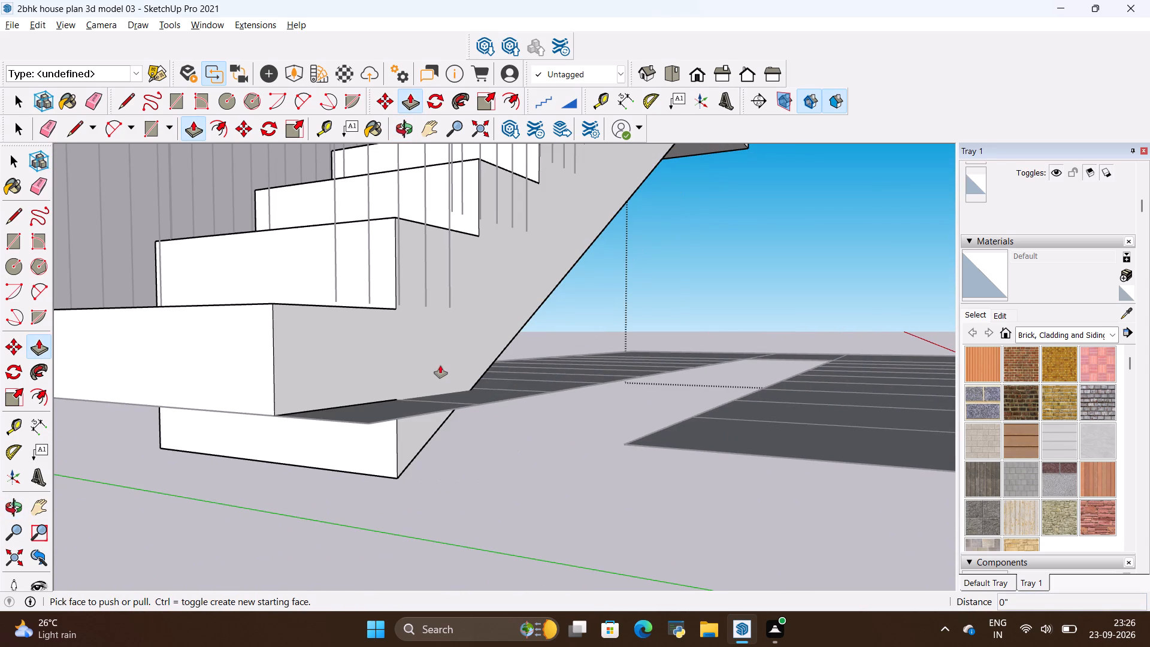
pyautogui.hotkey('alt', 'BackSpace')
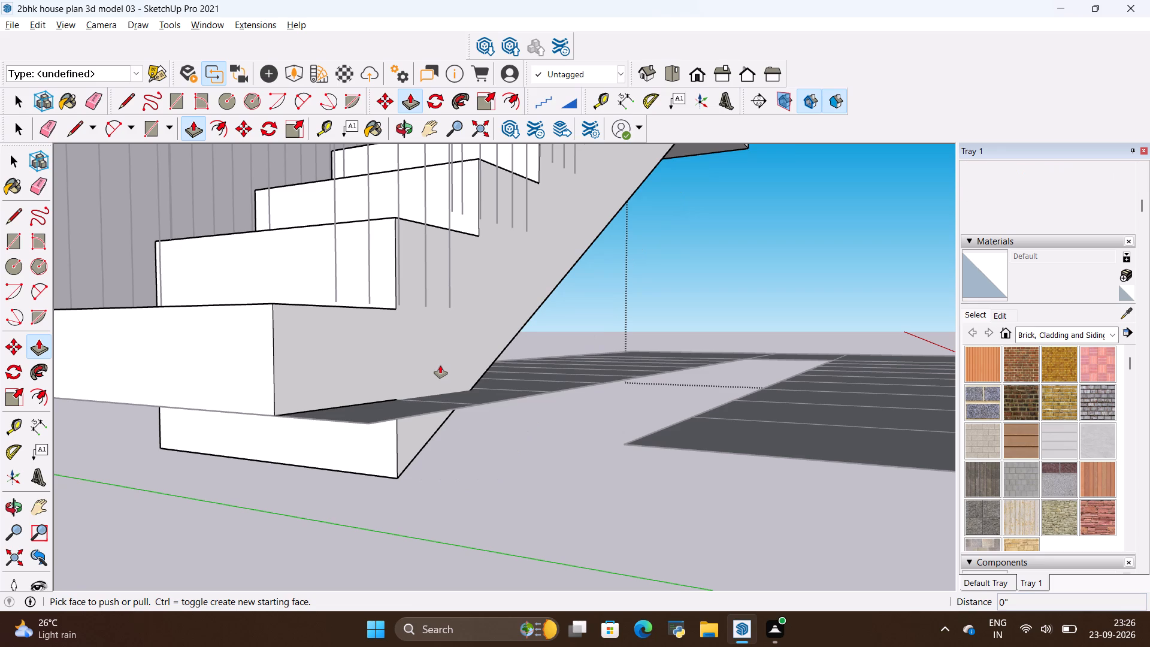
# Draw a line about 8 13/16" long on the flight's side face, from the slab end's upper corner to the slab's sloping edge.
pyautogui.scroll(-4, 453, 402)
pyautogui.scroll(4, 439, 442)
pyautogui.scroll(1, 358, 439)
pyautogui.moveTo(358, 439); pyautogui.dragTo(815, 384, button='middle')
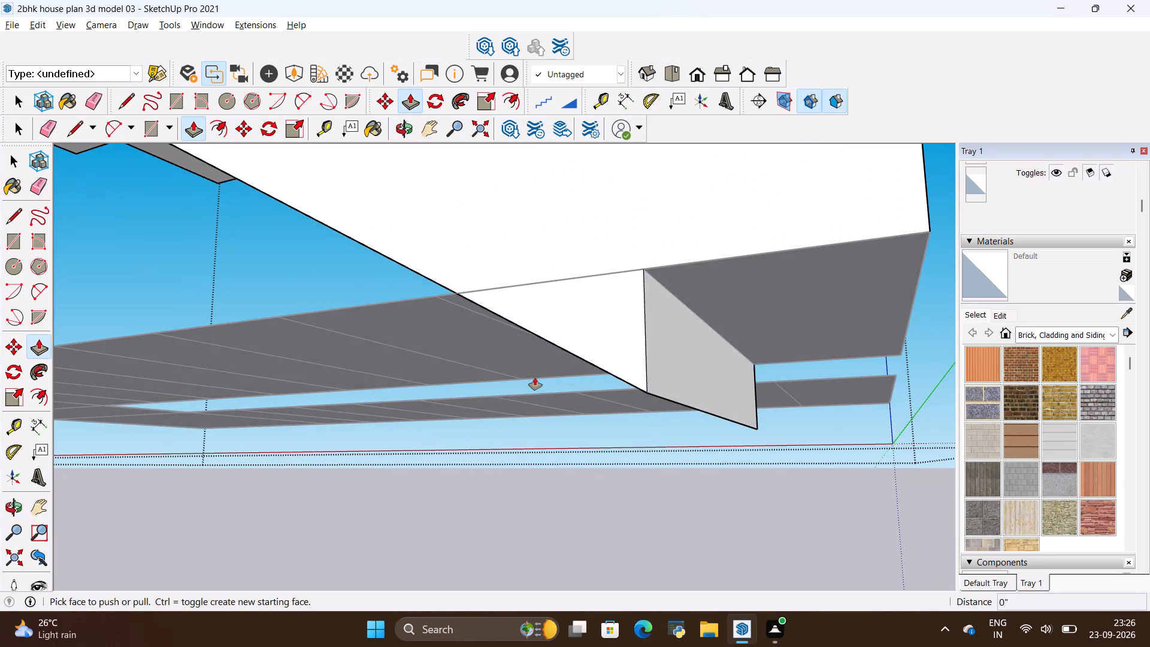
pyautogui.moveTo(535, 377); pyautogui.dragTo(484, 355, button='middle')
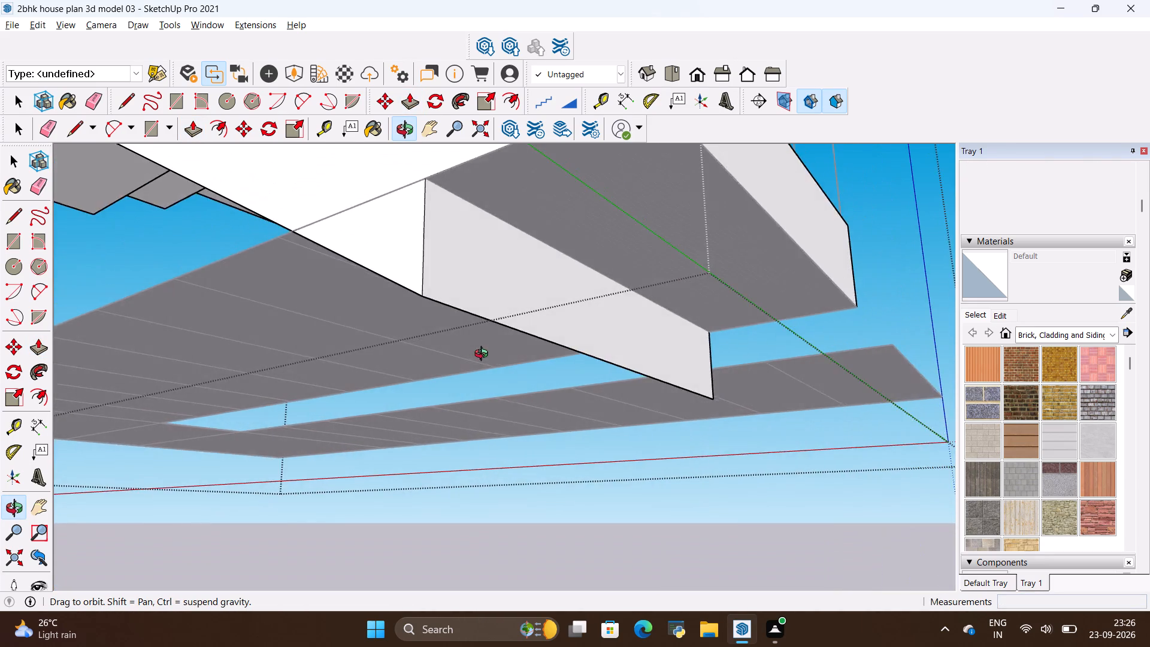
pyautogui.moveTo(484, 355); pyautogui.dragTo(265, 388, button='middle')
pyautogui.scroll(-5, 479, 376)
pyautogui.moveTo(486, 373); pyautogui.dragTo(340, 388, button='middle')
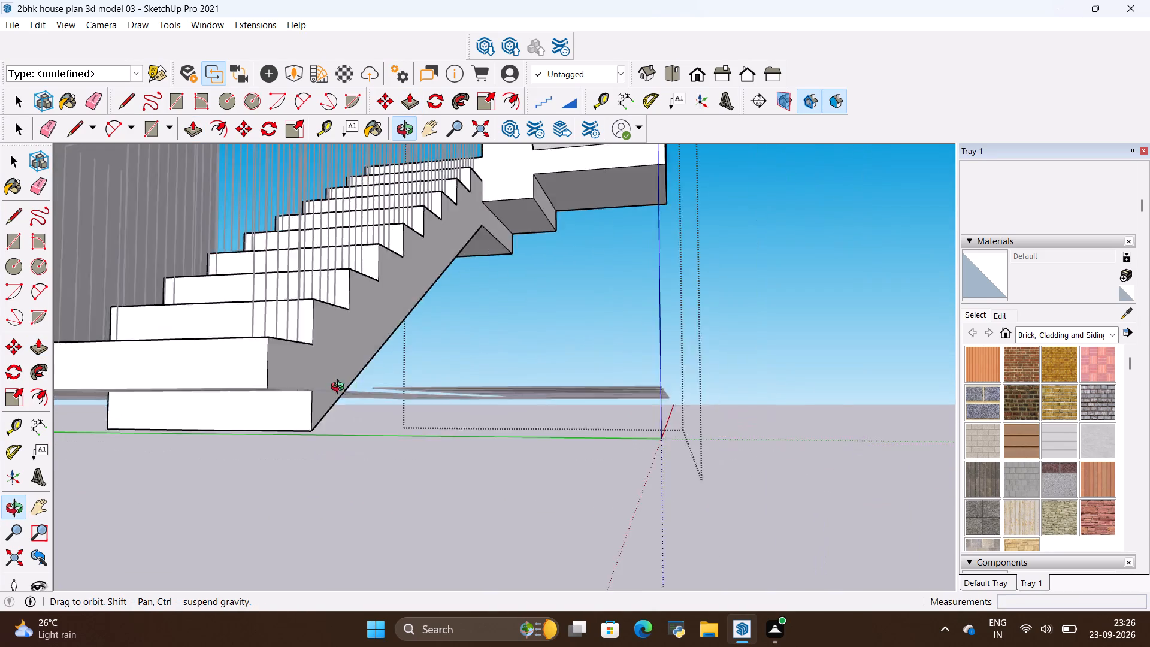
pyautogui.moveTo(340, 388); pyautogui.dragTo(286, 396, button='middle')
pyautogui.scroll(15, 269, 400)
pyautogui.moveTo(280, 417); pyautogui.dragTo(324, 442, button='middle')
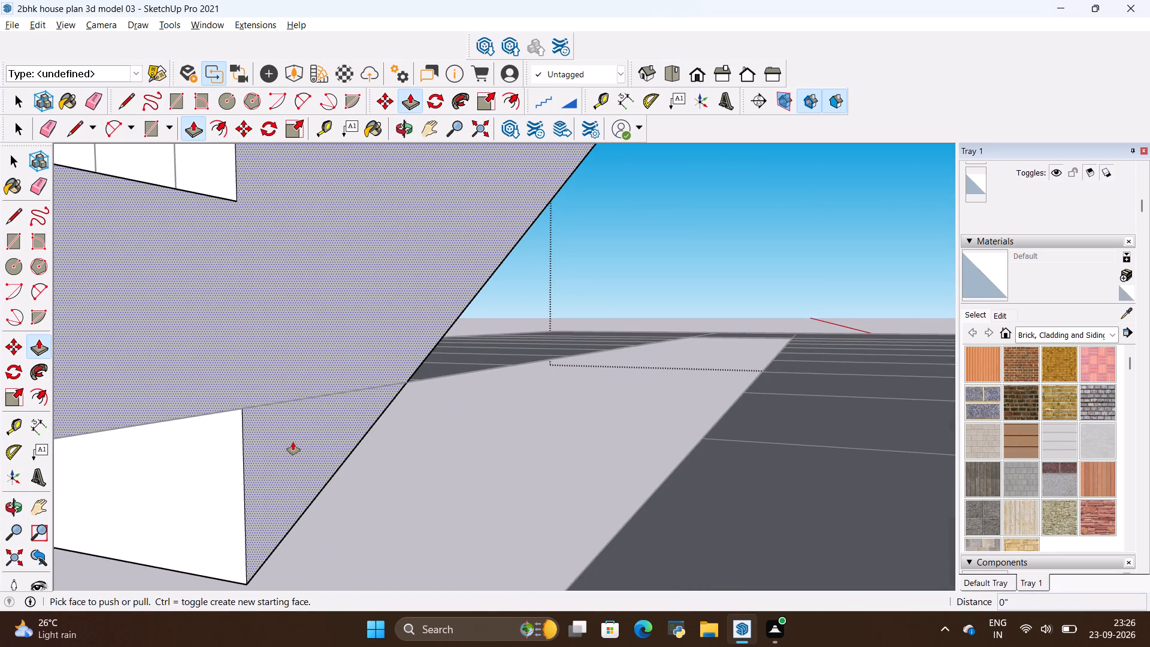
pyautogui.press('l')
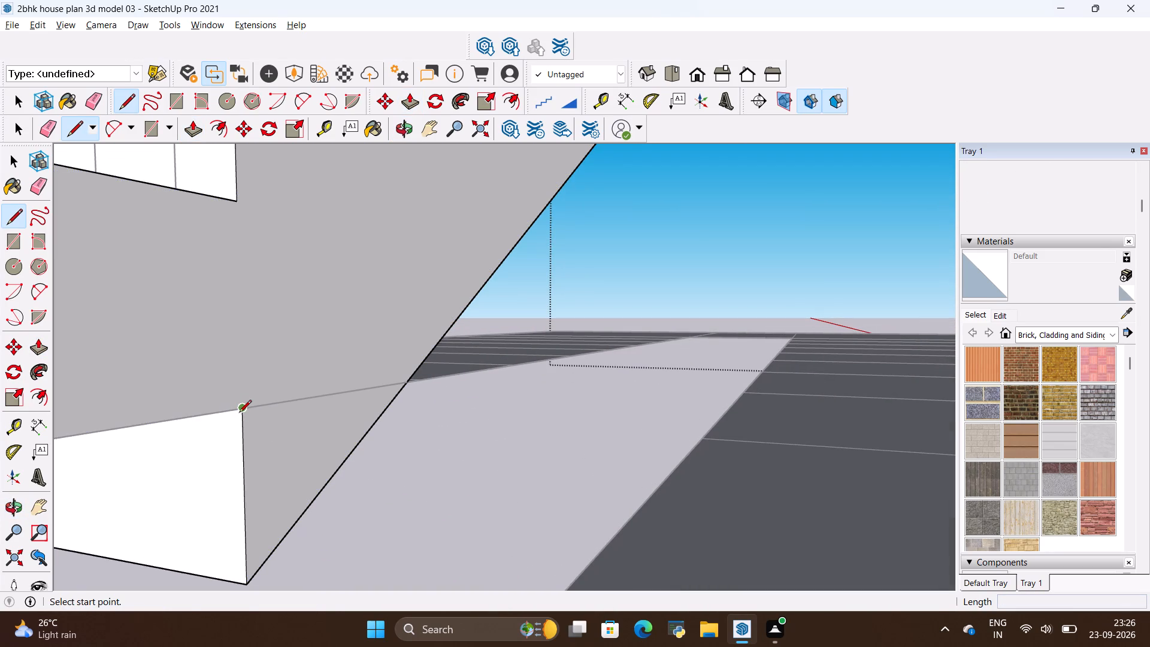
pyautogui.click(239, 413)
pyautogui.click(408, 383)
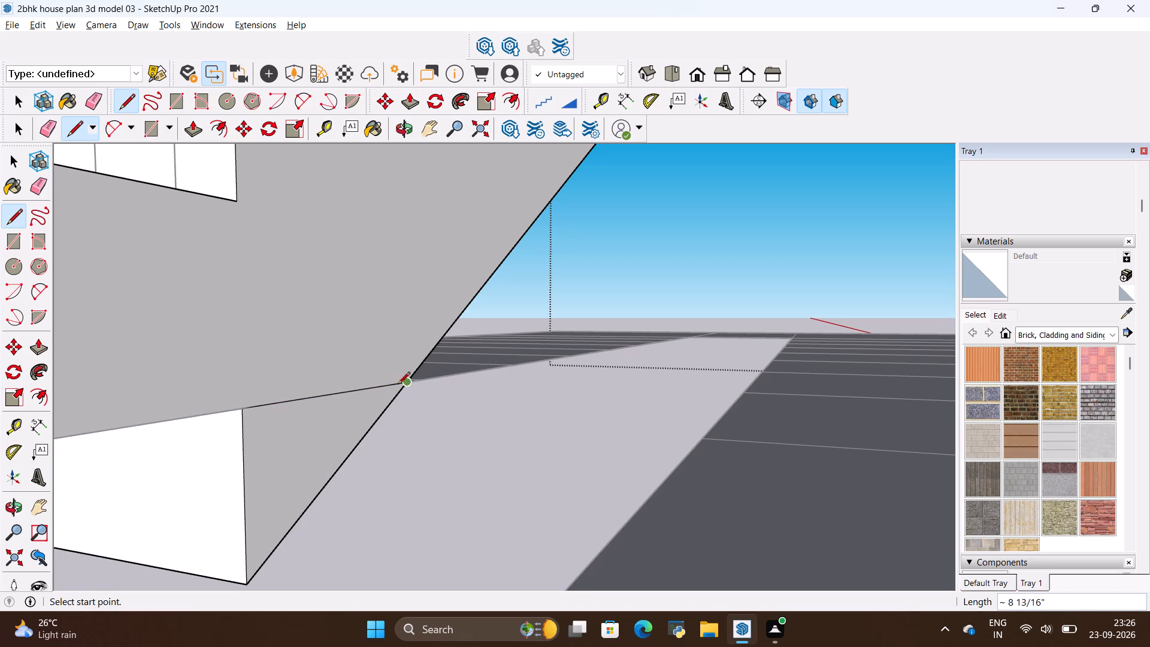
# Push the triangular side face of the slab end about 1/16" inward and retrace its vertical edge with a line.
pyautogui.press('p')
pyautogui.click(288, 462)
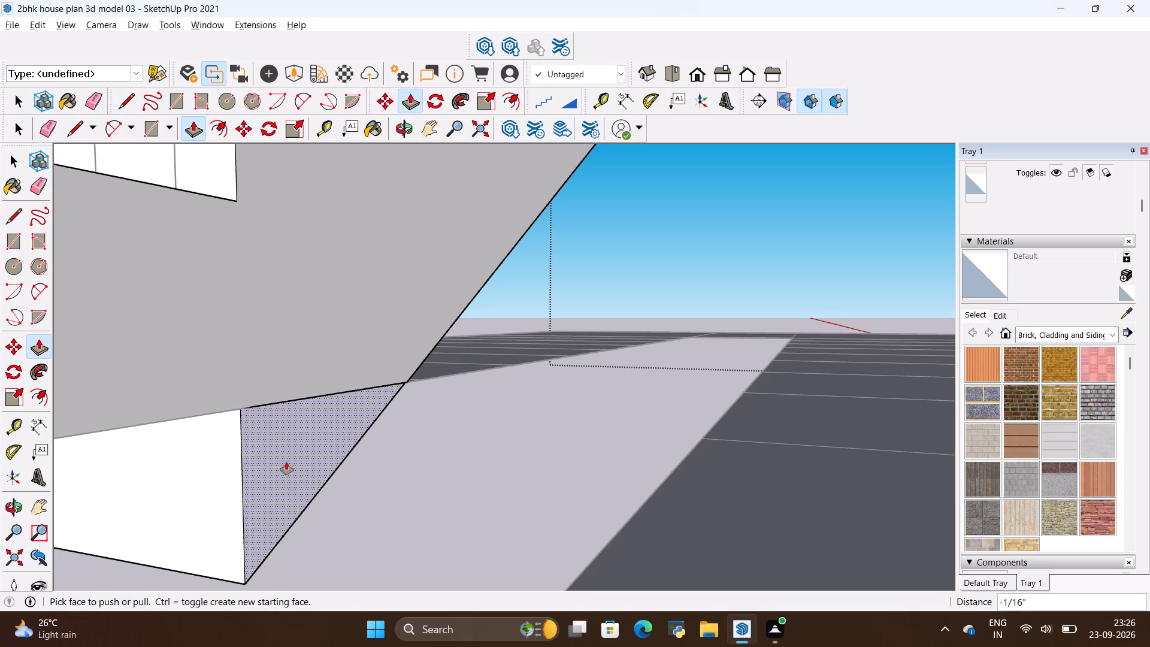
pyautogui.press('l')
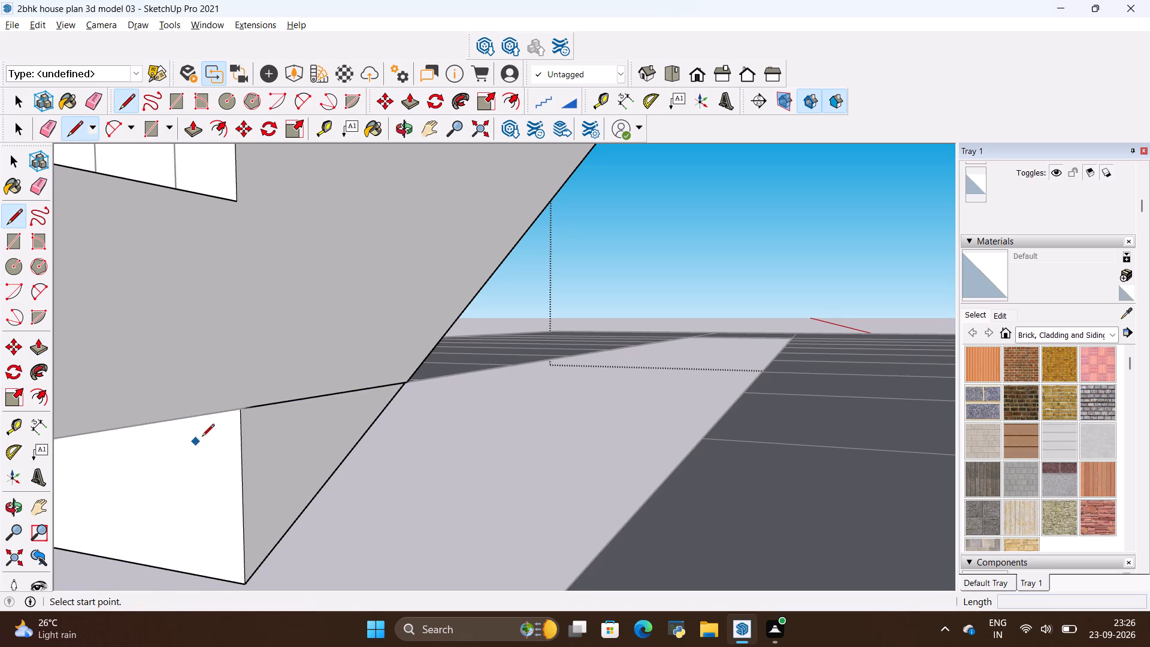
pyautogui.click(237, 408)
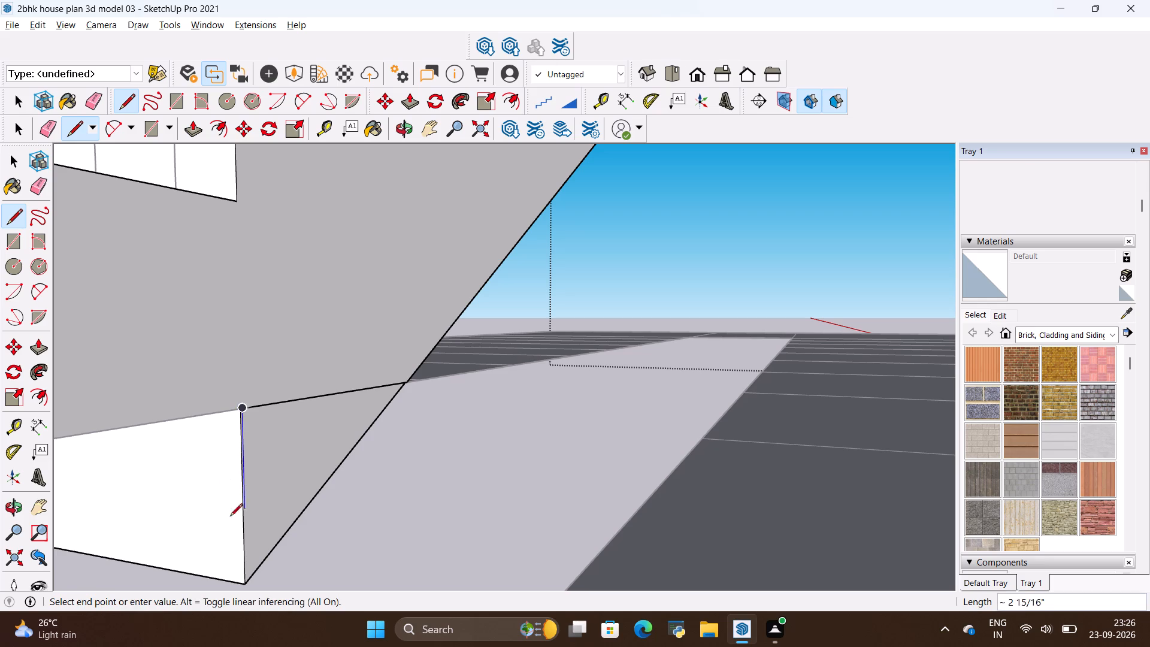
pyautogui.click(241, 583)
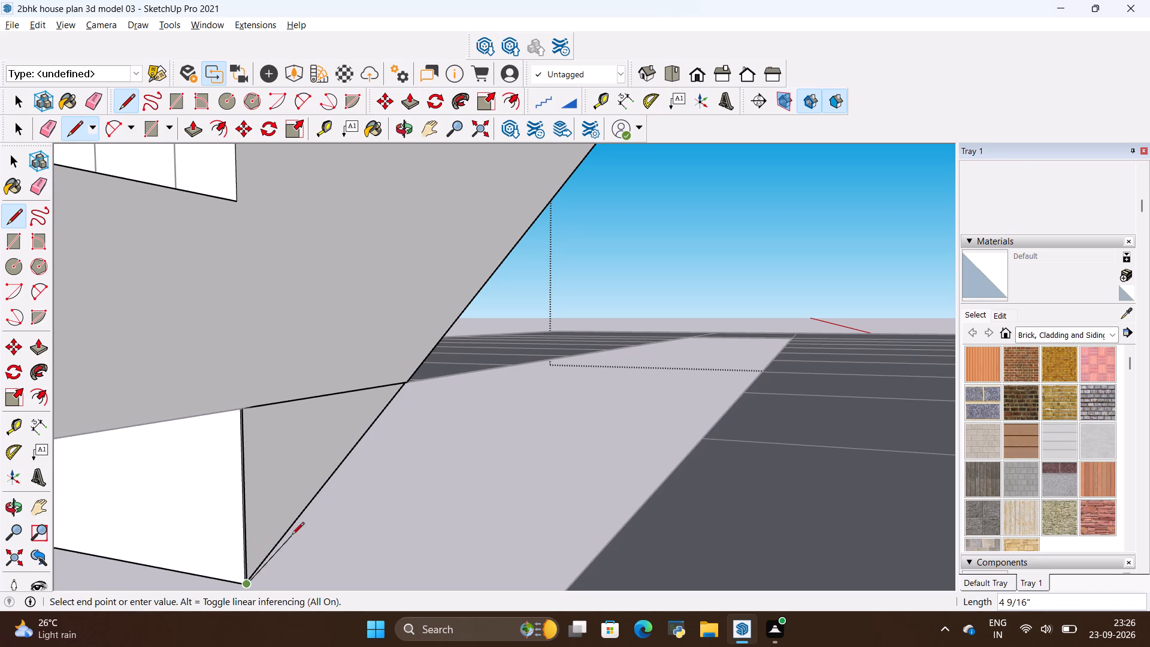
# Push the triangular slab end below the first step 2' 5 15/16" through the full stair width to remove it.
pyautogui.press('p')
pyautogui.click(282, 509)
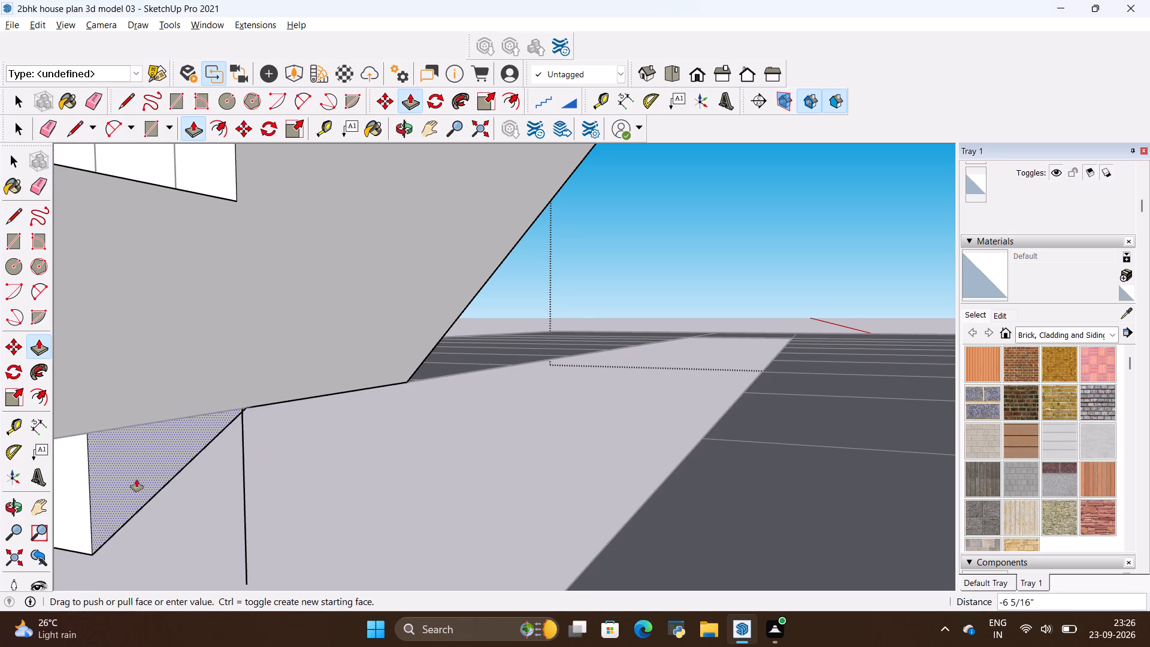
pyautogui.scroll(-11, 179, 469)
pyautogui.moveTo(199, 439); pyautogui.dragTo(443, 374, button='middle')
pyautogui.scroll(-5, 440, 371)
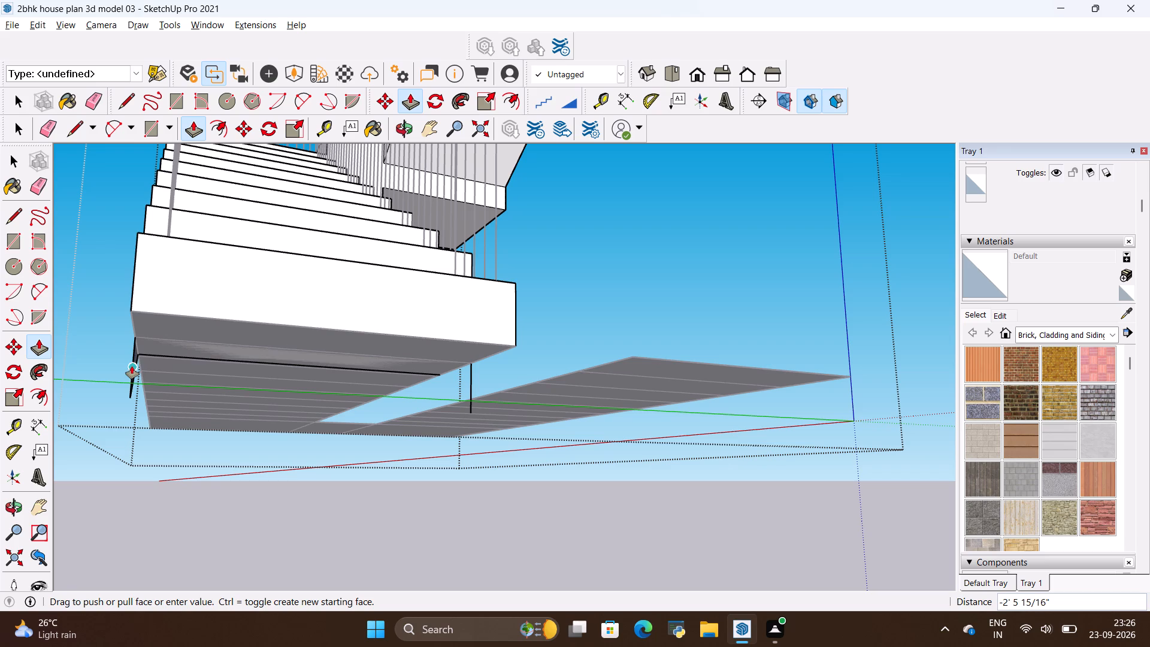
pyautogui.click(125, 367)
# Erase the leftover vertical line hanging below the first step.
pyautogui.scroll(5, 165, 349)
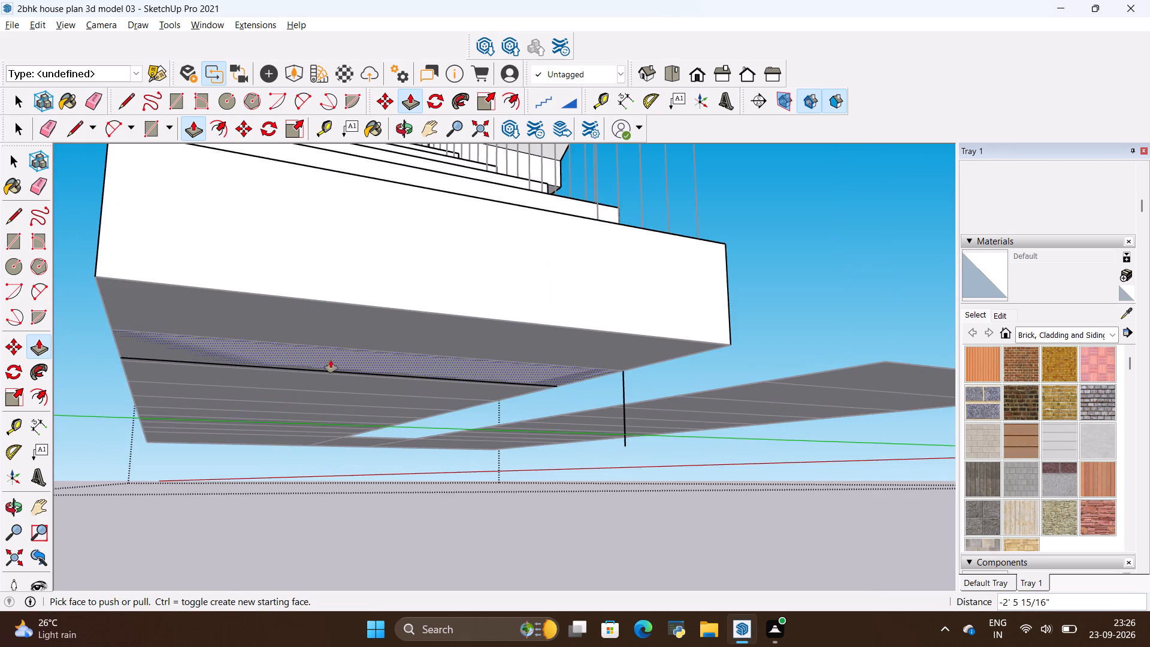
pyautogui.moveTo(331, 361); pyautogui.dragTo(254, 427, button='middle')
pyautogui.scroll(-12, 327, 387)
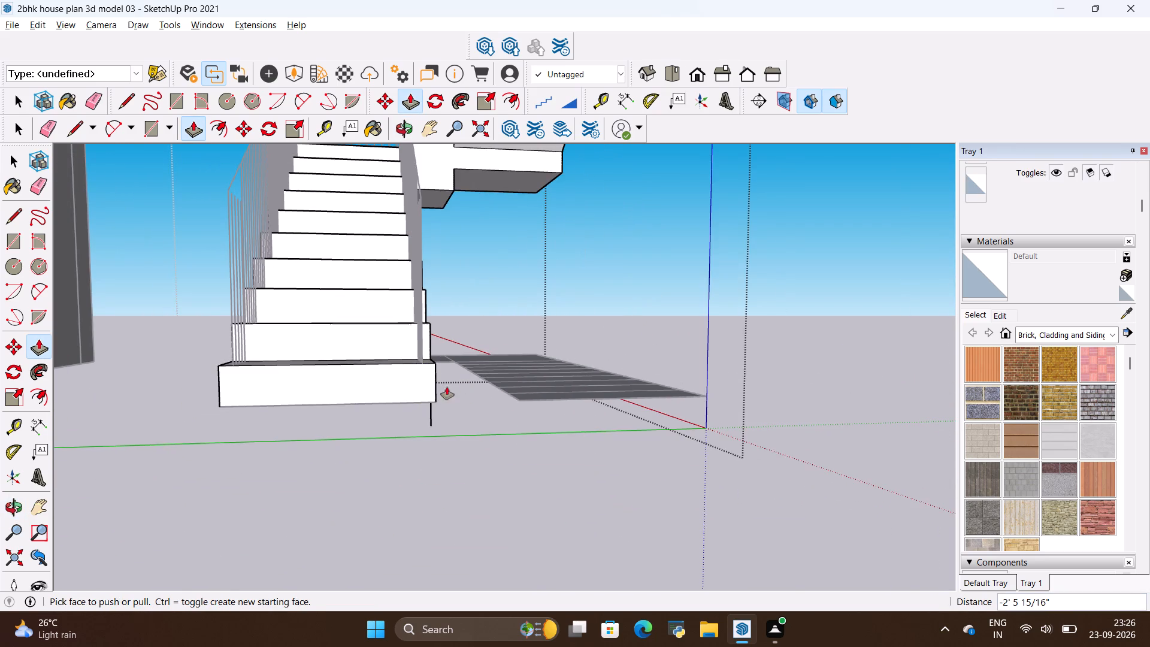
pyautogui.scroll(1, 444, 386)
pyautogui.moveTo(444, 386); pyautogui.dragTo(302, 421, button='middle')
pyautogui.scroll(8, 310, 428)
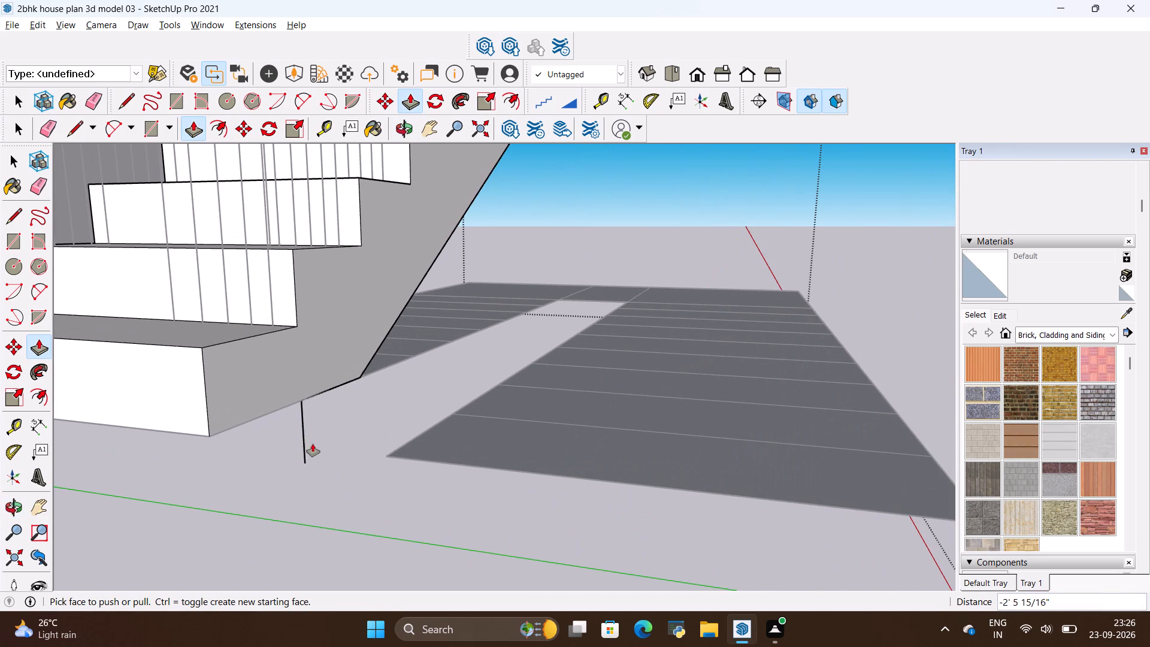
pyautogui.press('e')
pyautogui.moveTo(317, 437); pyautogui.dragTo(292, 440)
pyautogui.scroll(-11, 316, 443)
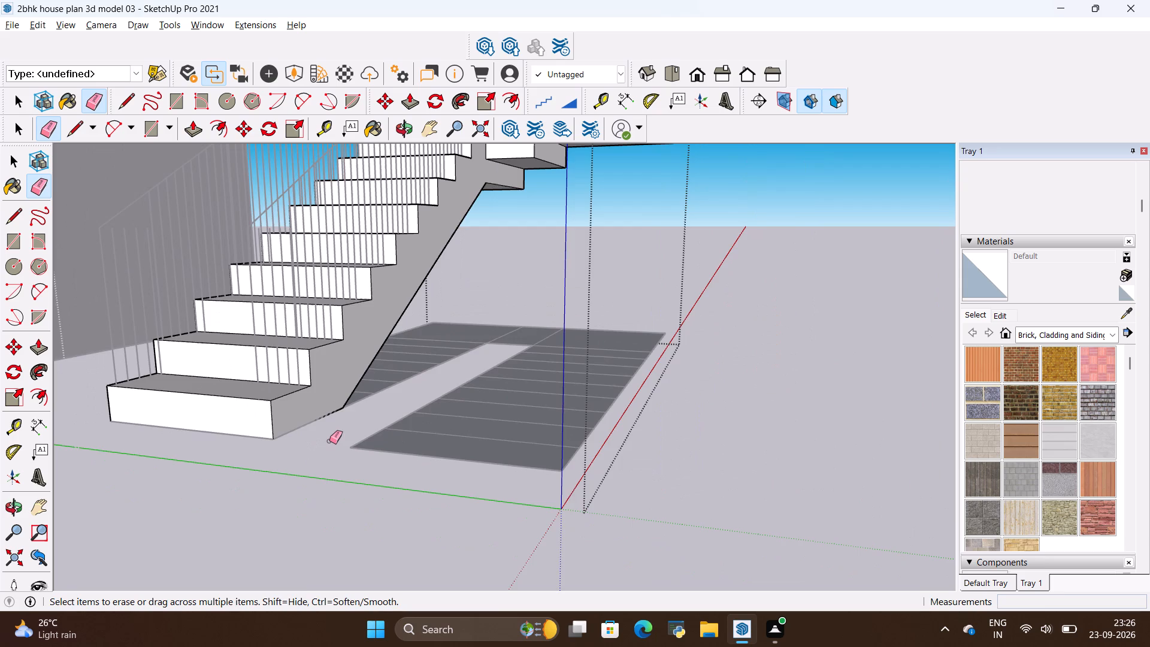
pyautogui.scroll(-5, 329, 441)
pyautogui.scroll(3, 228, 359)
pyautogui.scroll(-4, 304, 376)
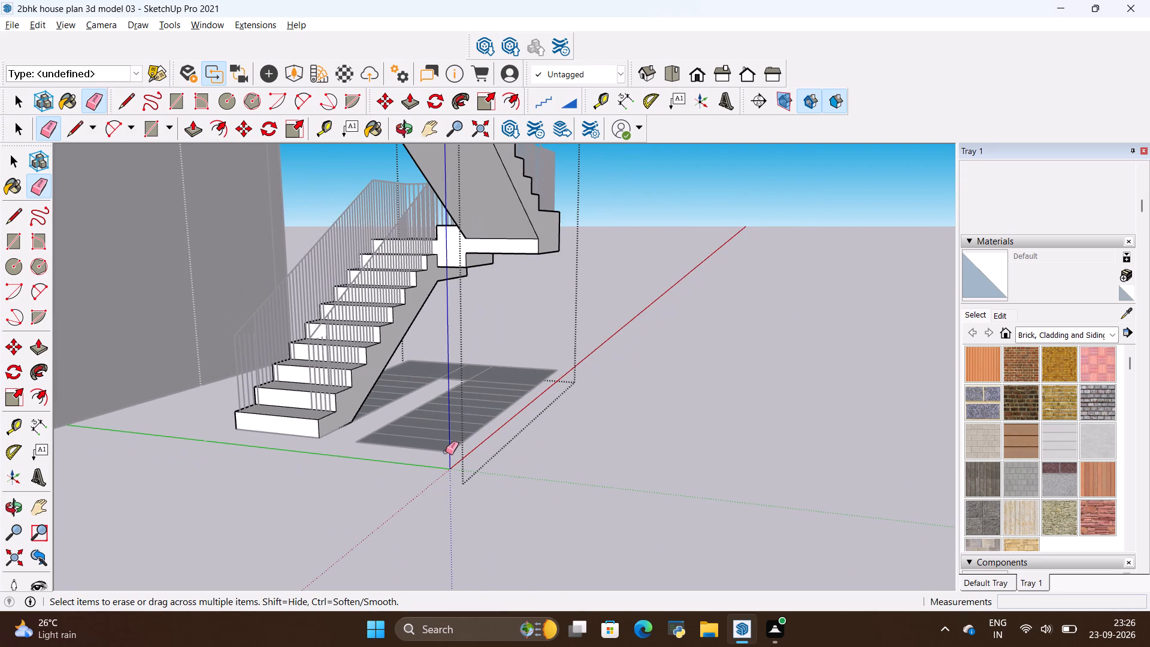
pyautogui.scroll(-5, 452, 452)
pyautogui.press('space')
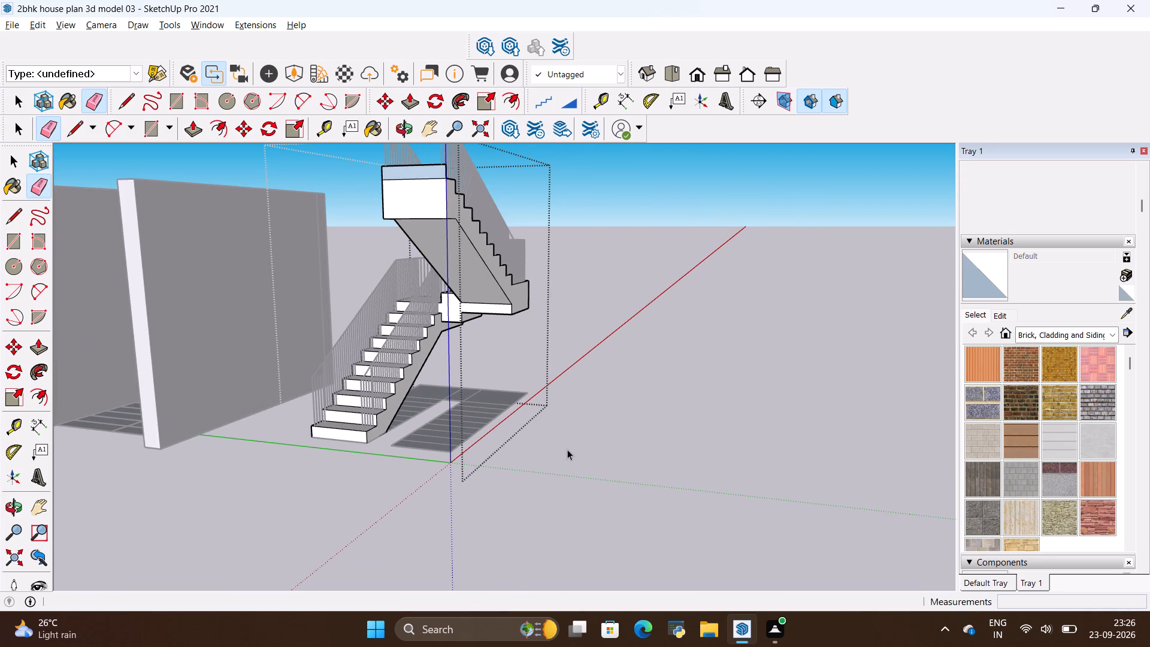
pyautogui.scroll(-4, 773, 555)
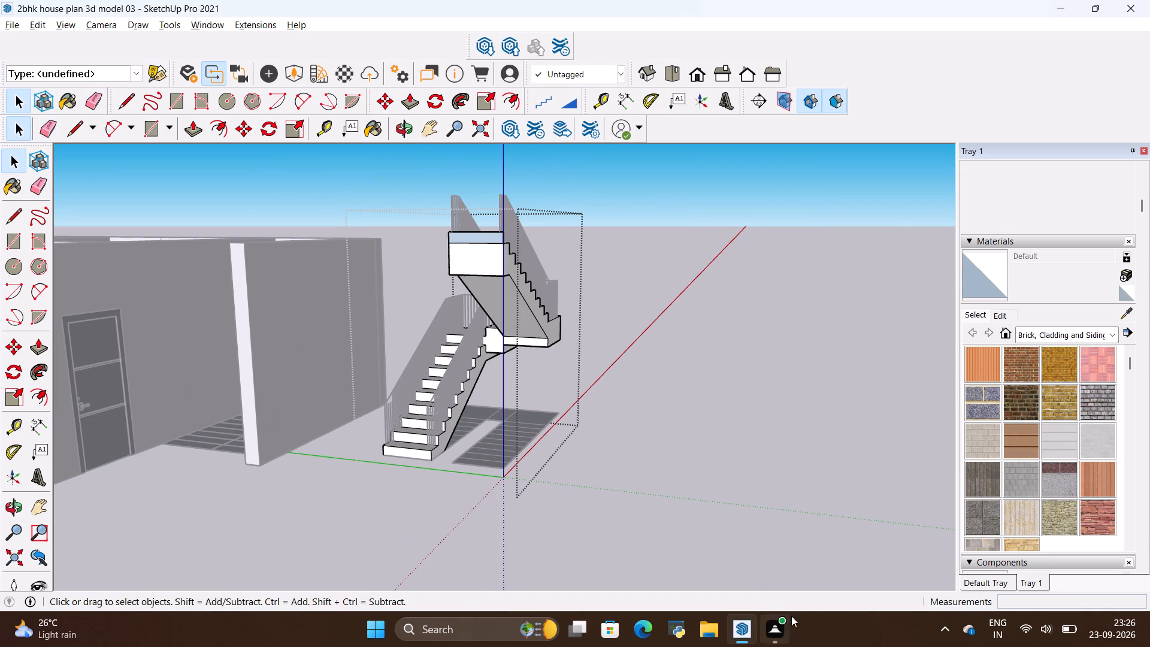
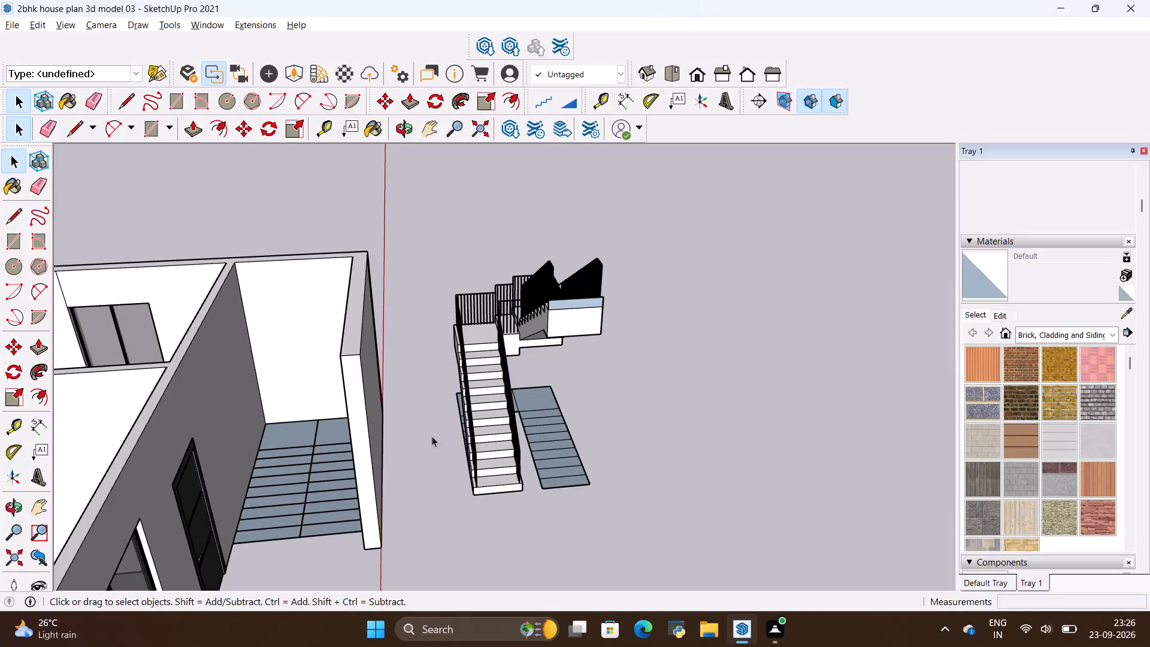
# Group the staircase slab together with its railings, leaving out the flat stair layout on the ground.
pyautogui.click(431, 436)
pyautogui.moveTo(413, 232); pyautogui.dragTo(624, 507)
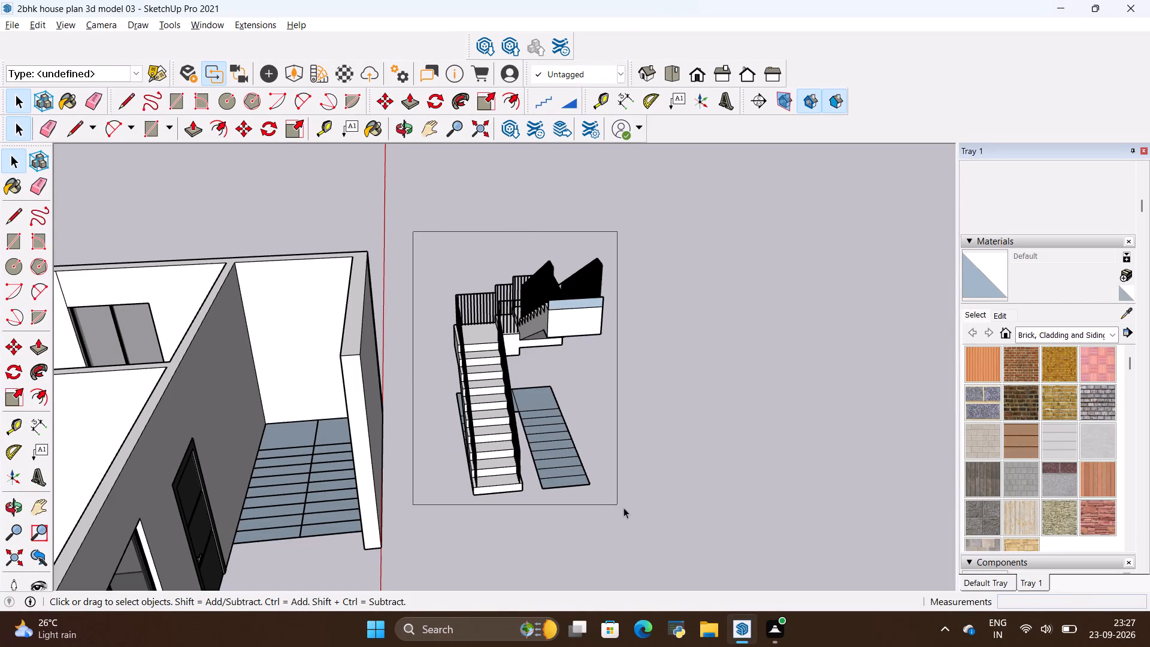
pyautogui.moveTo(624, 507); pyautogui.dragTo(638, 507)
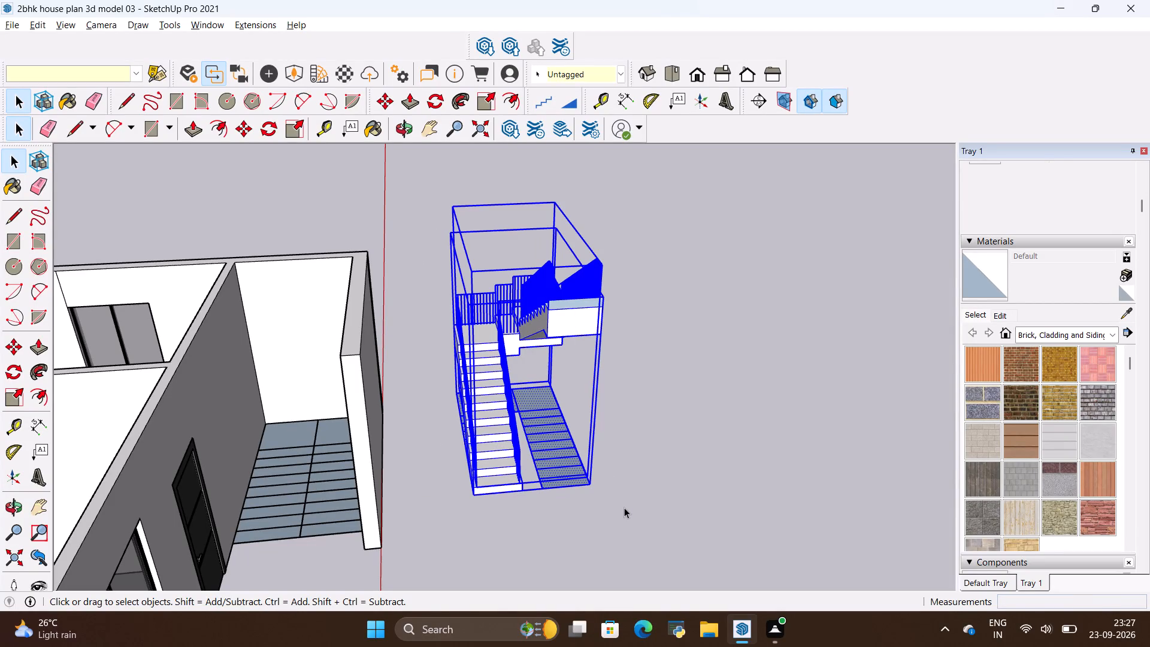
pyautogui.click(624, 507)
pyautogui.click(501, 434)
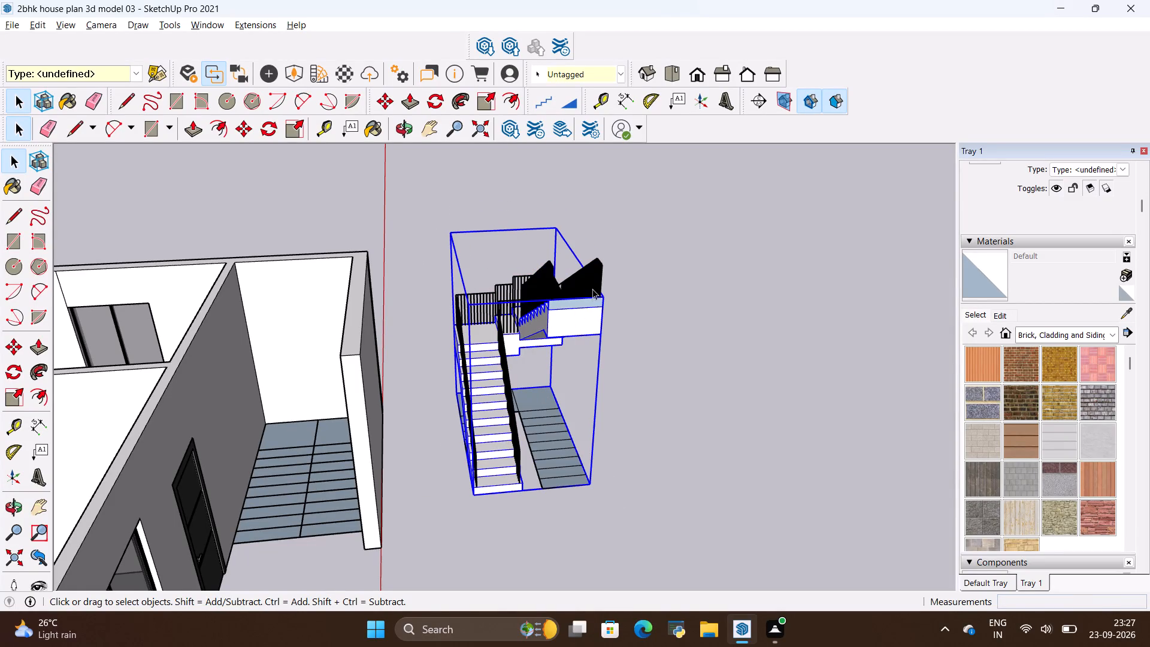
pyautogui.scroll(2, 592, 286)
pyautogui.keyDown('ctrl'); pyautogui.click(590, 284); pyautogui.keyUp('ctrl')
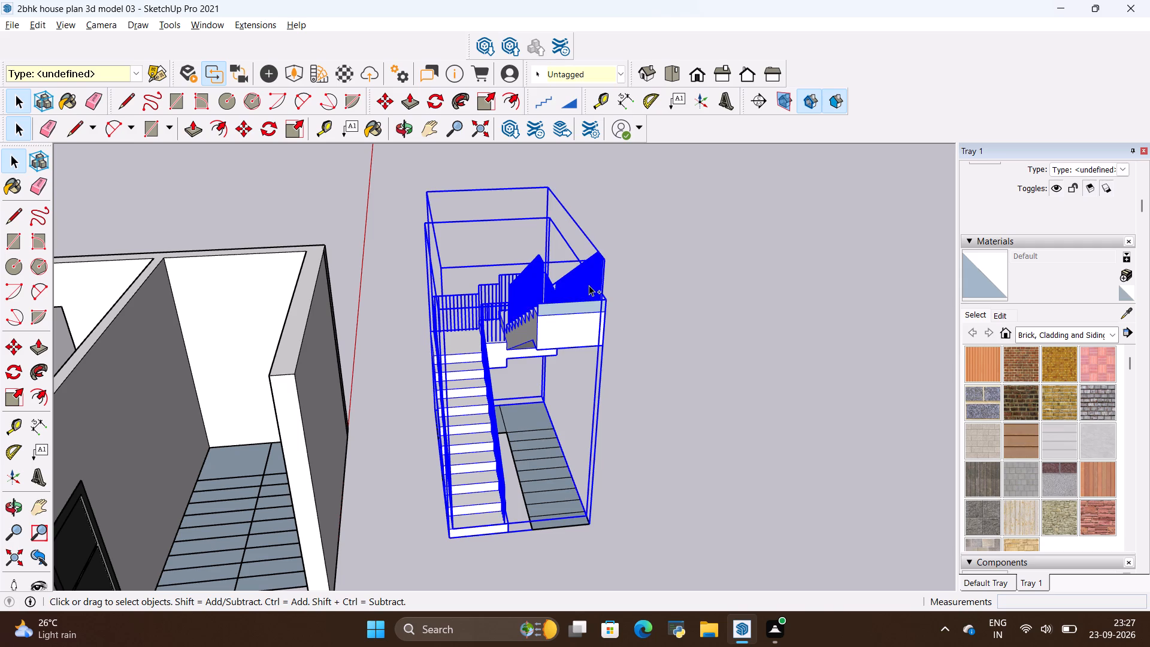
pyautogui.rightClick(515, 317)
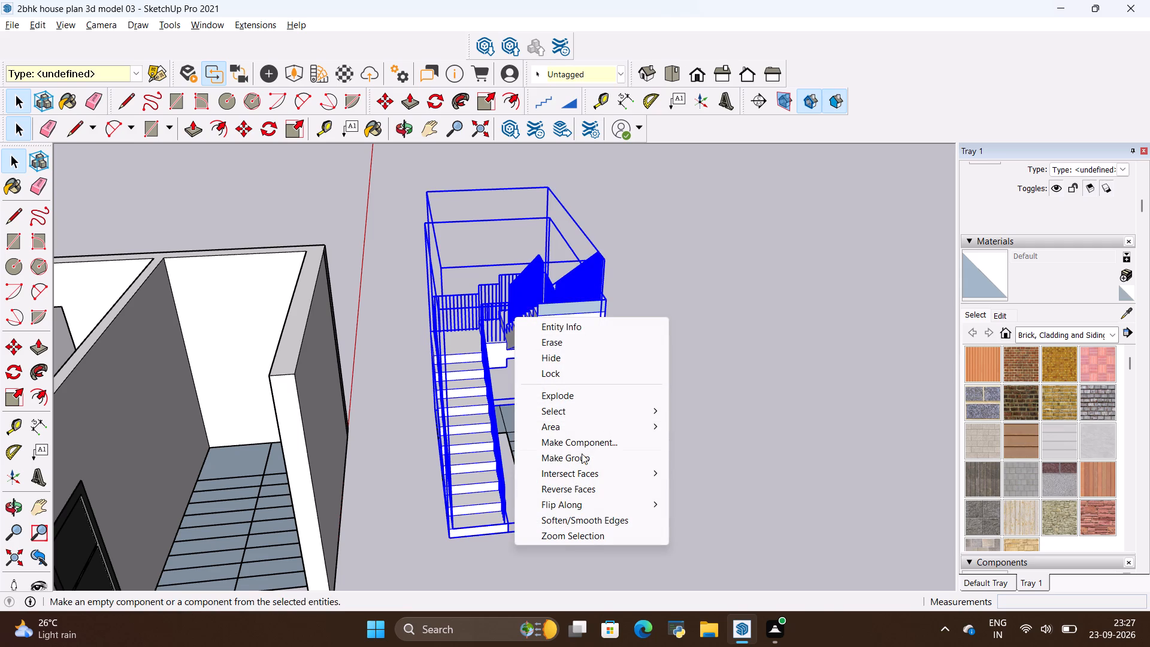
pyautogui.click(582, 456)
# Move the grouped staircase 11' 6 3/4" into the house stairwell, from its first step's bottom corner to the matching corner of the stair plan.
pyautogui.scroll(14, 413, 555)
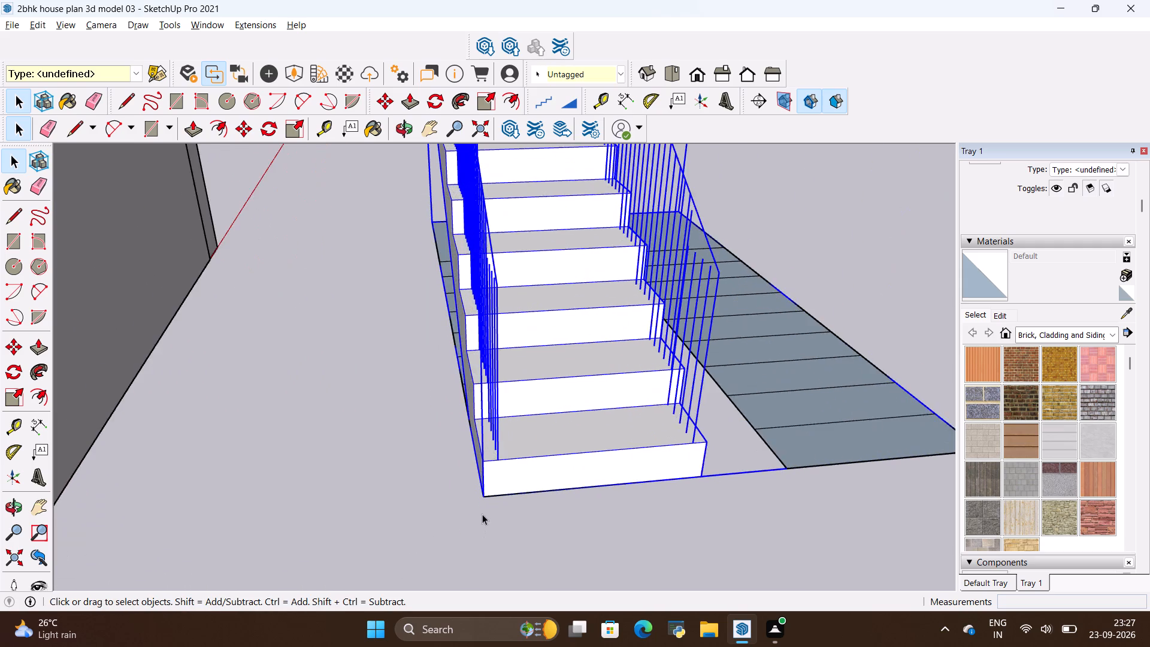
pyautogui.scroll(4, 483, 513)
pyautogui.press('m')
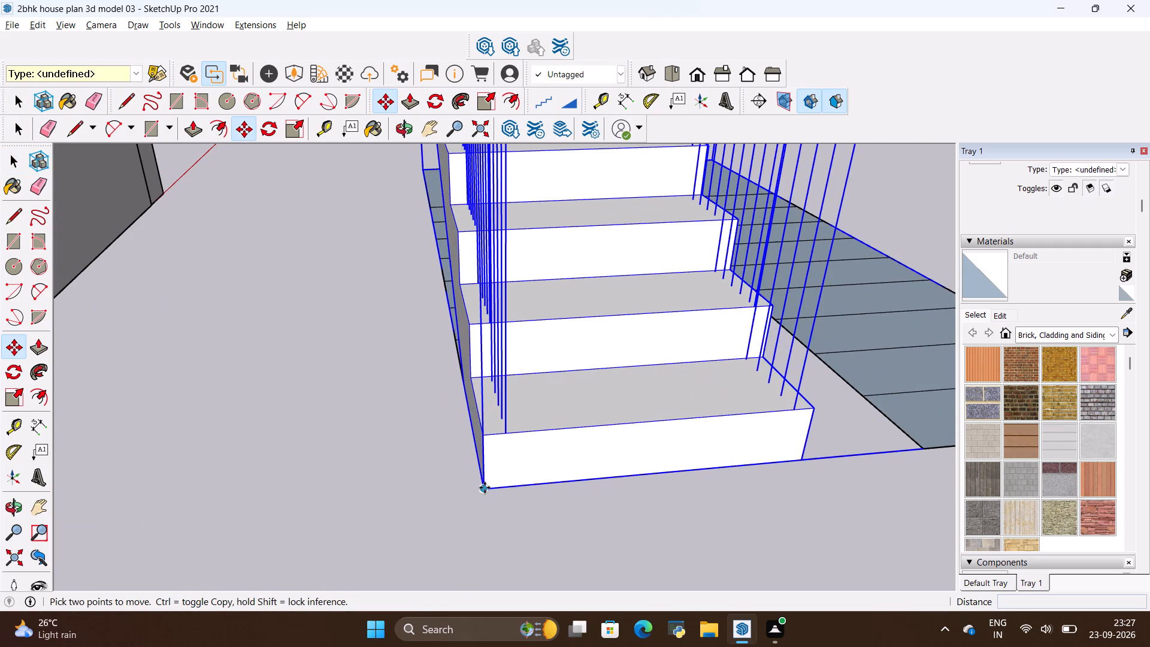
pyautogui.click(485, 488)
pyautogui.scroll(-5, 395, 417)
pyautogui.scroll(-8, 565, 412)
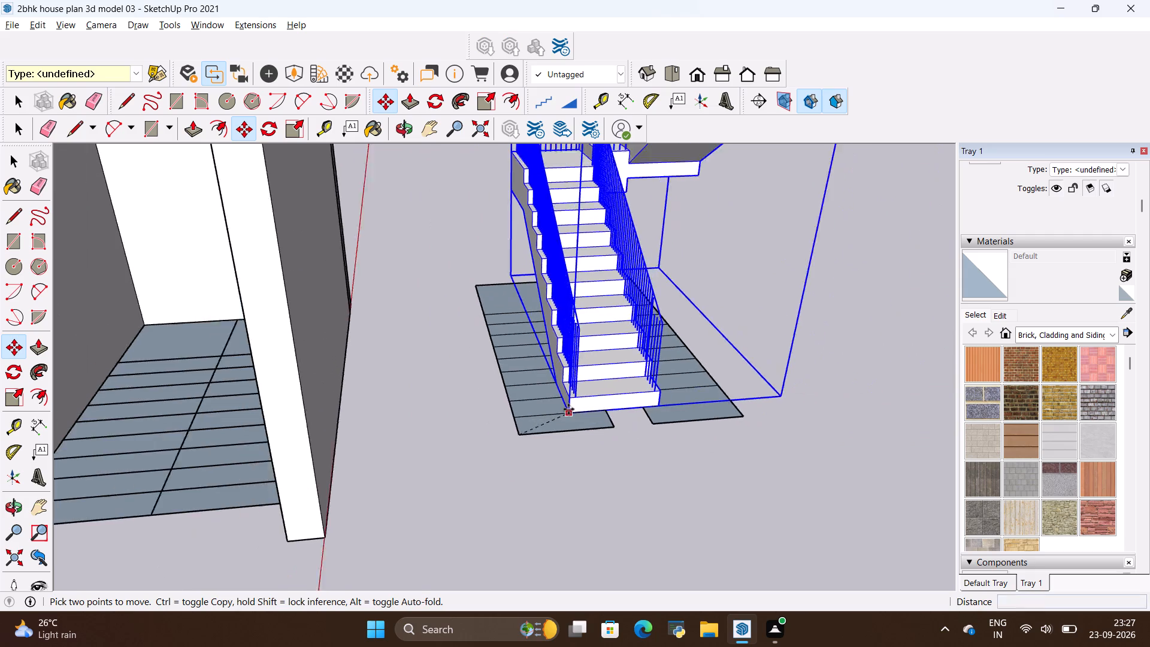
pyautogui.scroll(-7, 568, 409)
pyautogui.scroll(13, 305, 442)
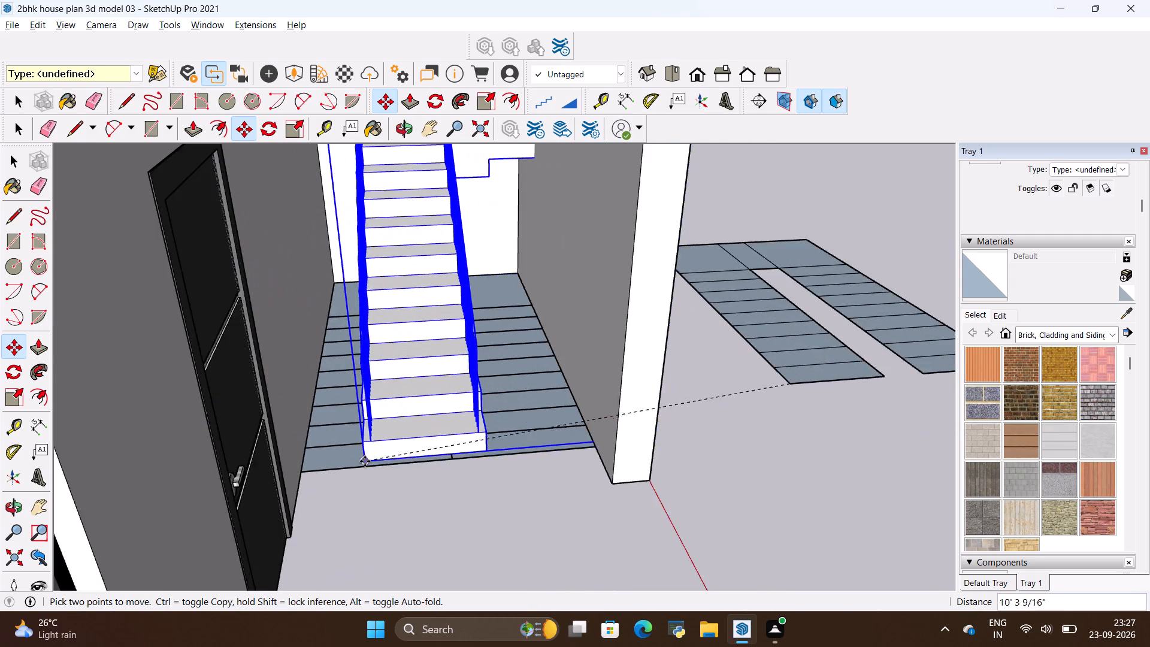
pyautogui.scroll(2, 365, 461)
pyautogui.click(255, 476)
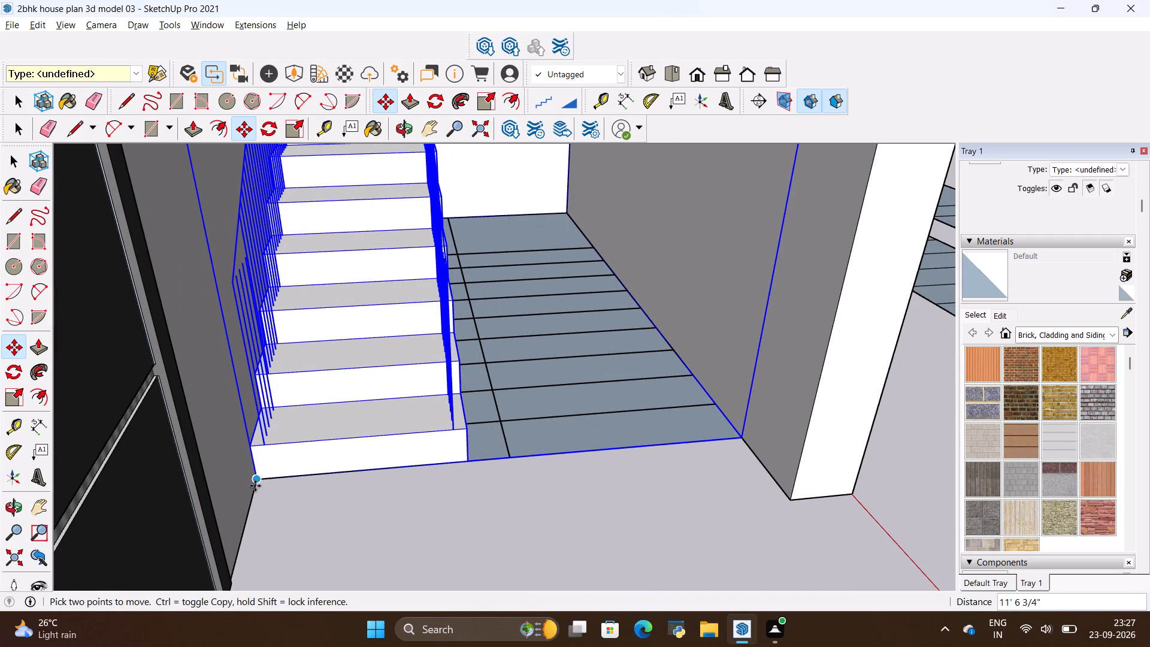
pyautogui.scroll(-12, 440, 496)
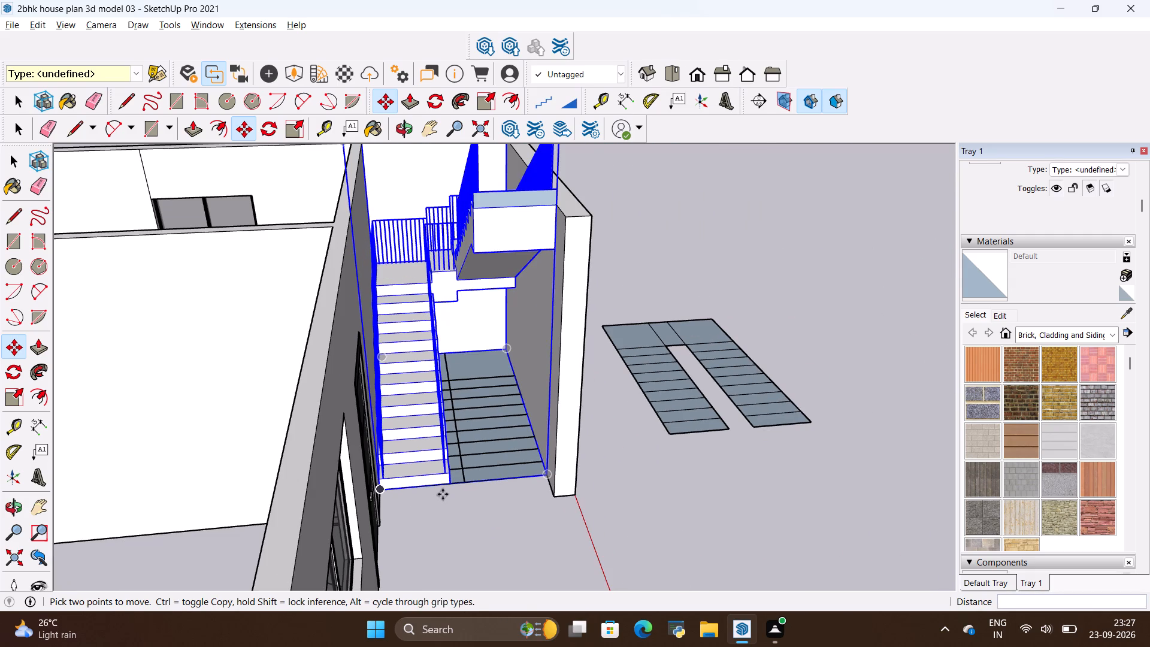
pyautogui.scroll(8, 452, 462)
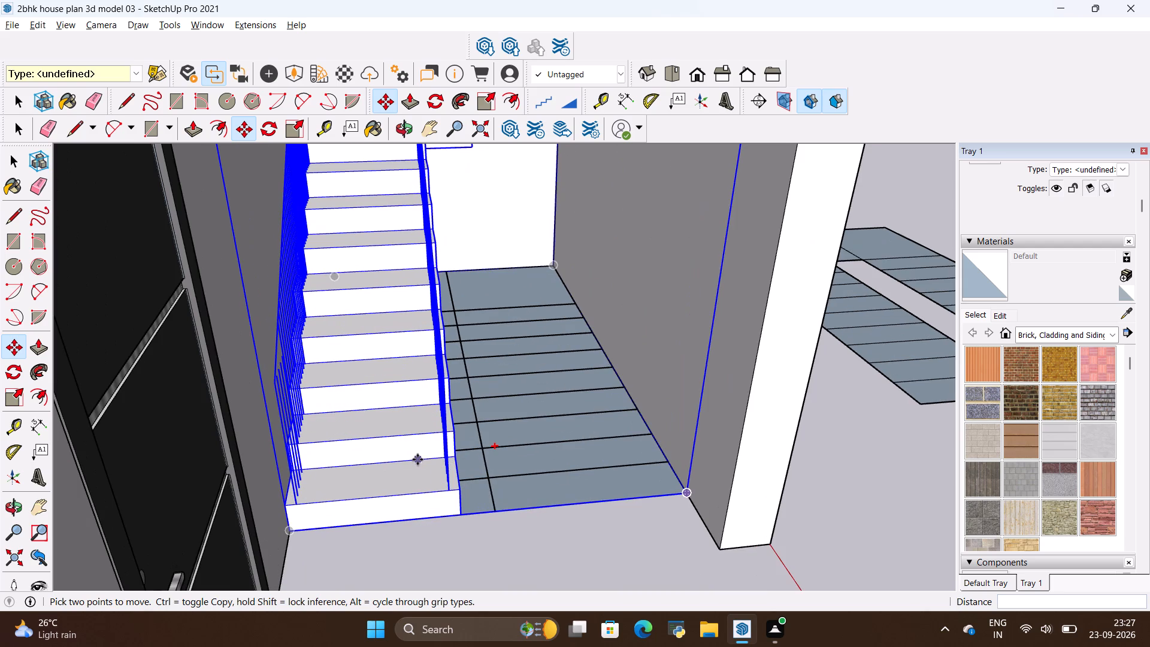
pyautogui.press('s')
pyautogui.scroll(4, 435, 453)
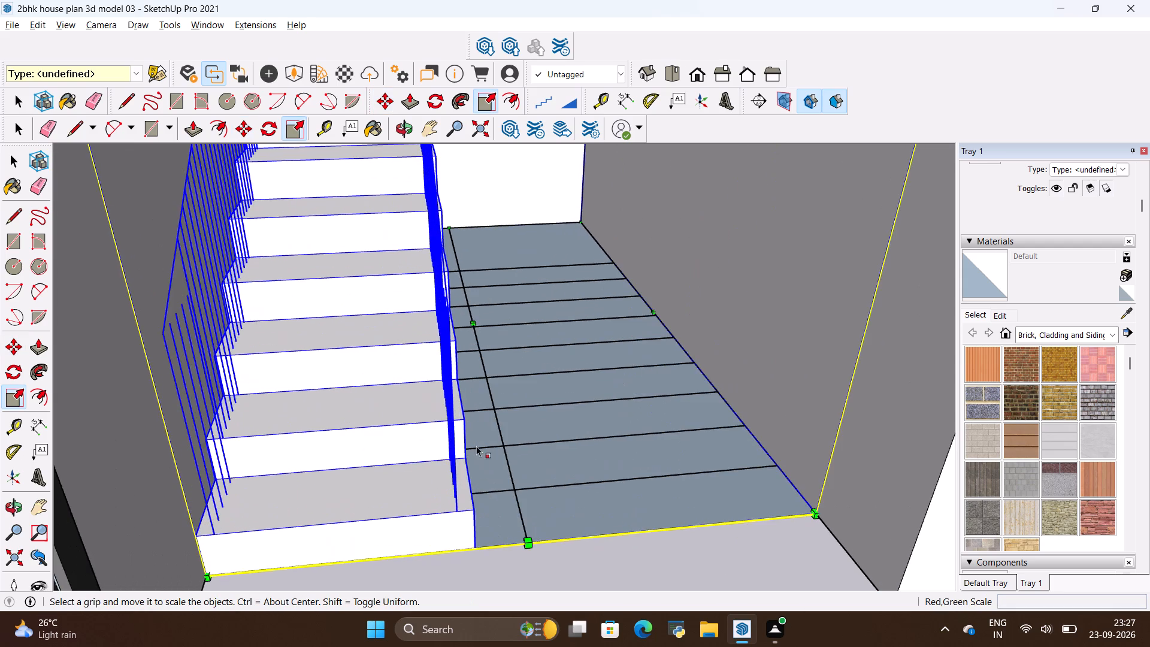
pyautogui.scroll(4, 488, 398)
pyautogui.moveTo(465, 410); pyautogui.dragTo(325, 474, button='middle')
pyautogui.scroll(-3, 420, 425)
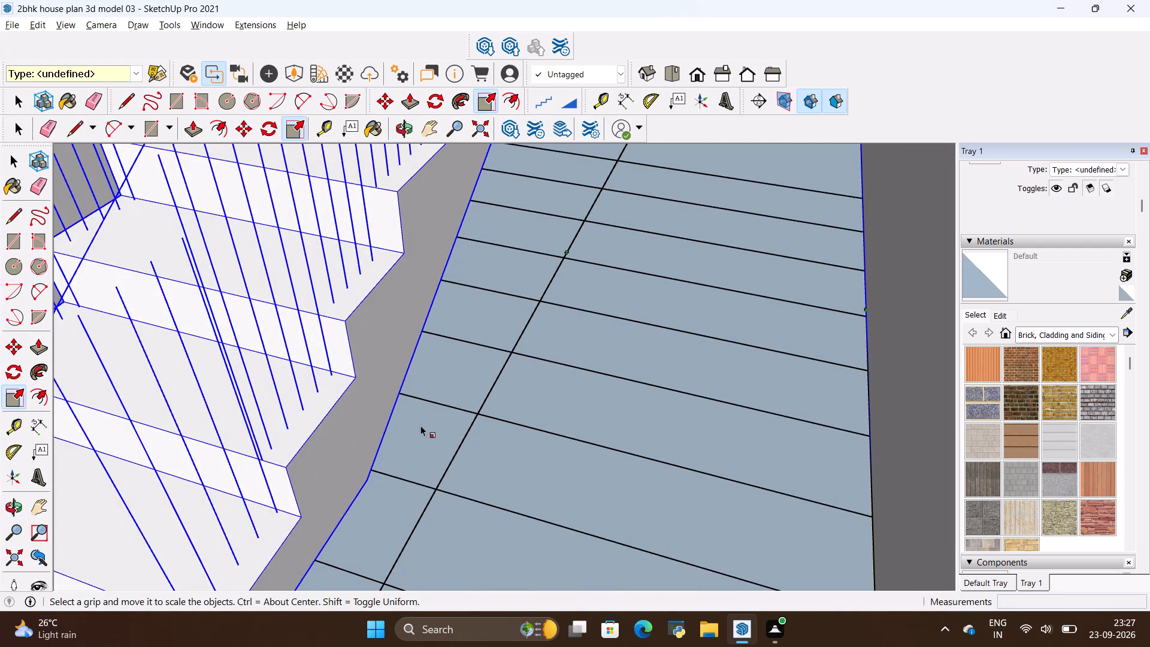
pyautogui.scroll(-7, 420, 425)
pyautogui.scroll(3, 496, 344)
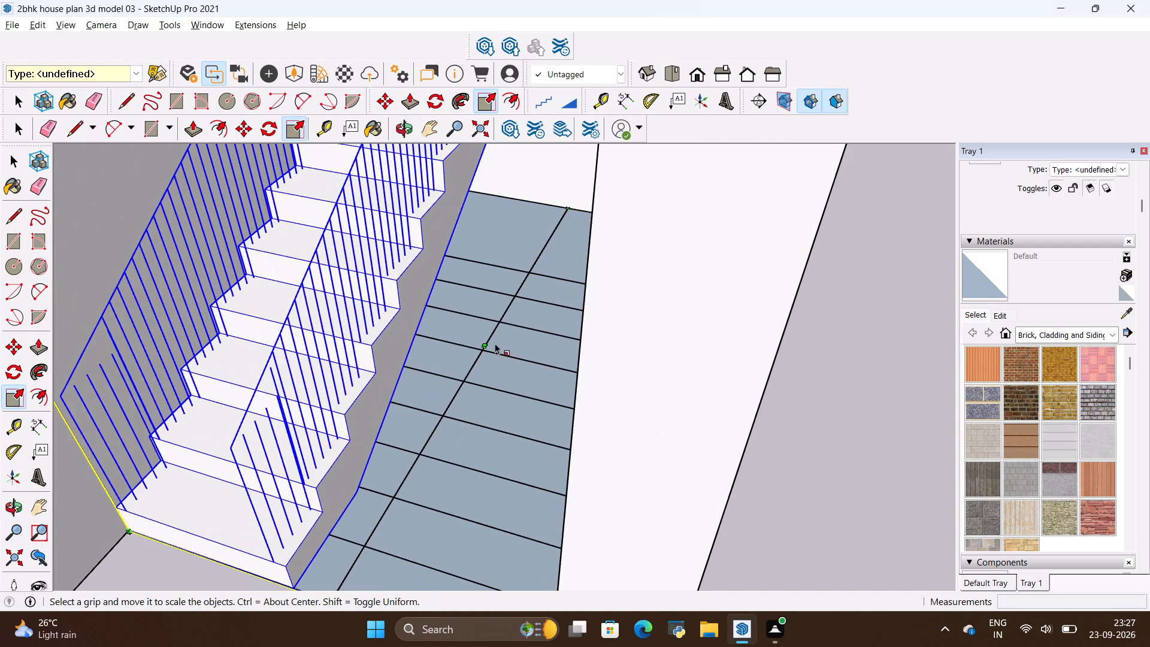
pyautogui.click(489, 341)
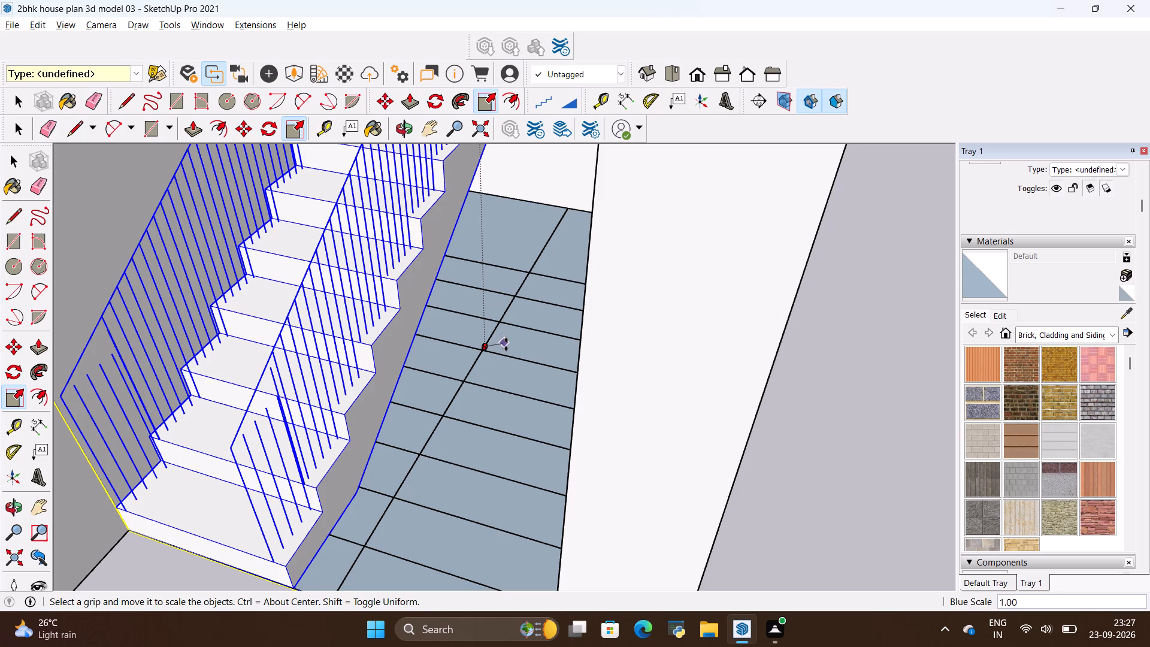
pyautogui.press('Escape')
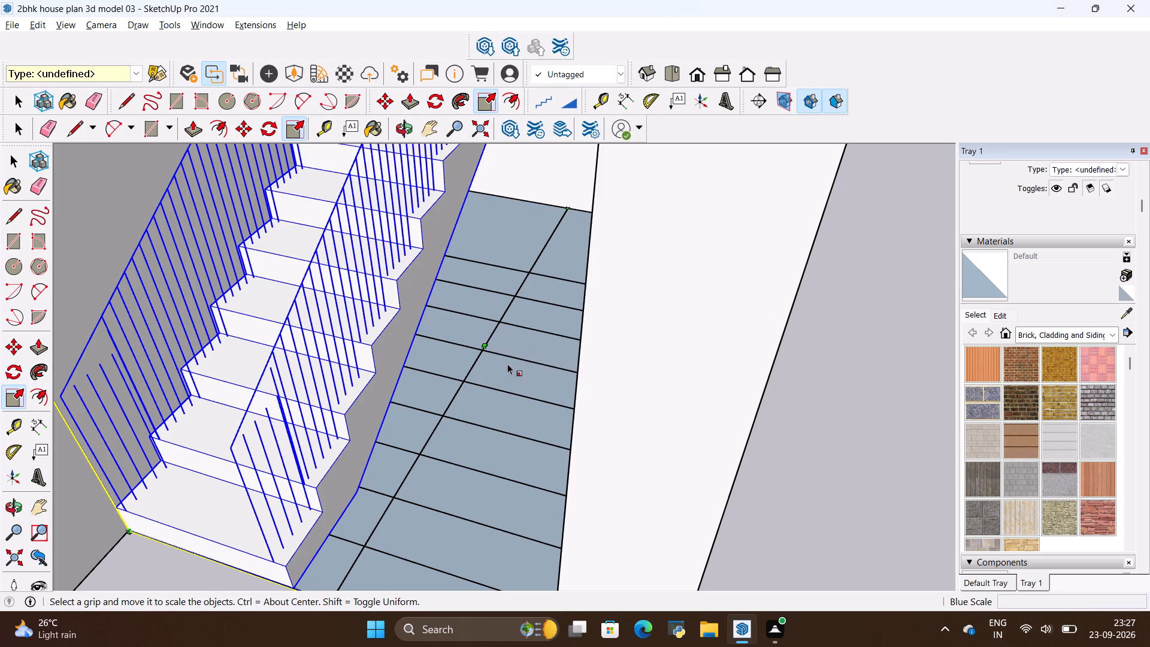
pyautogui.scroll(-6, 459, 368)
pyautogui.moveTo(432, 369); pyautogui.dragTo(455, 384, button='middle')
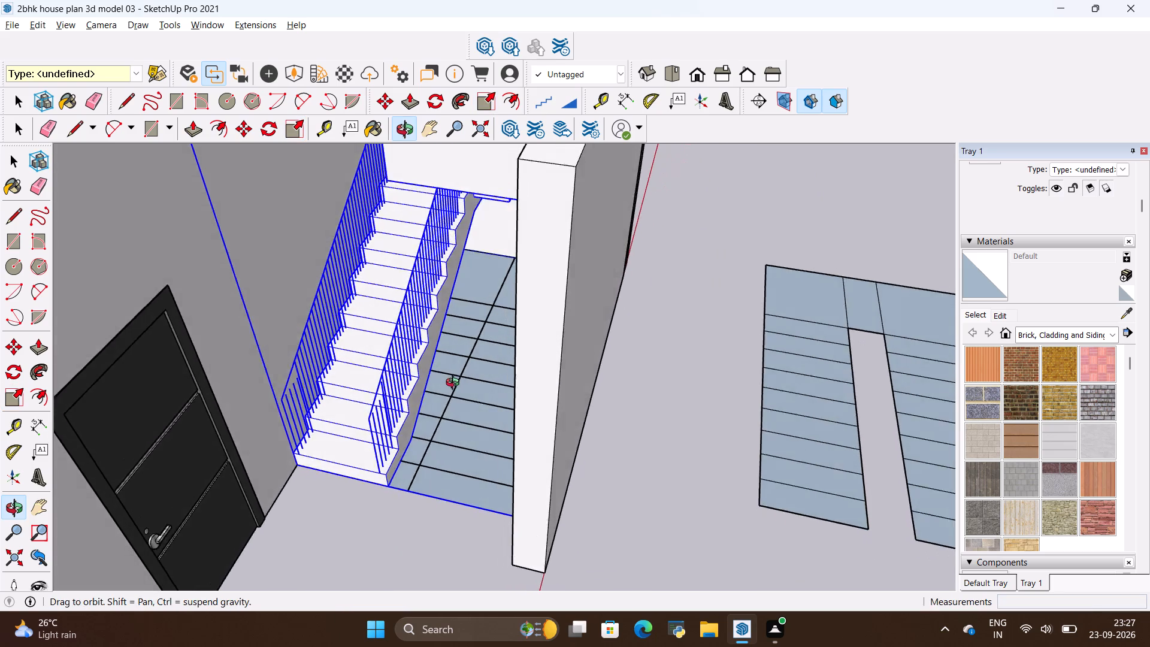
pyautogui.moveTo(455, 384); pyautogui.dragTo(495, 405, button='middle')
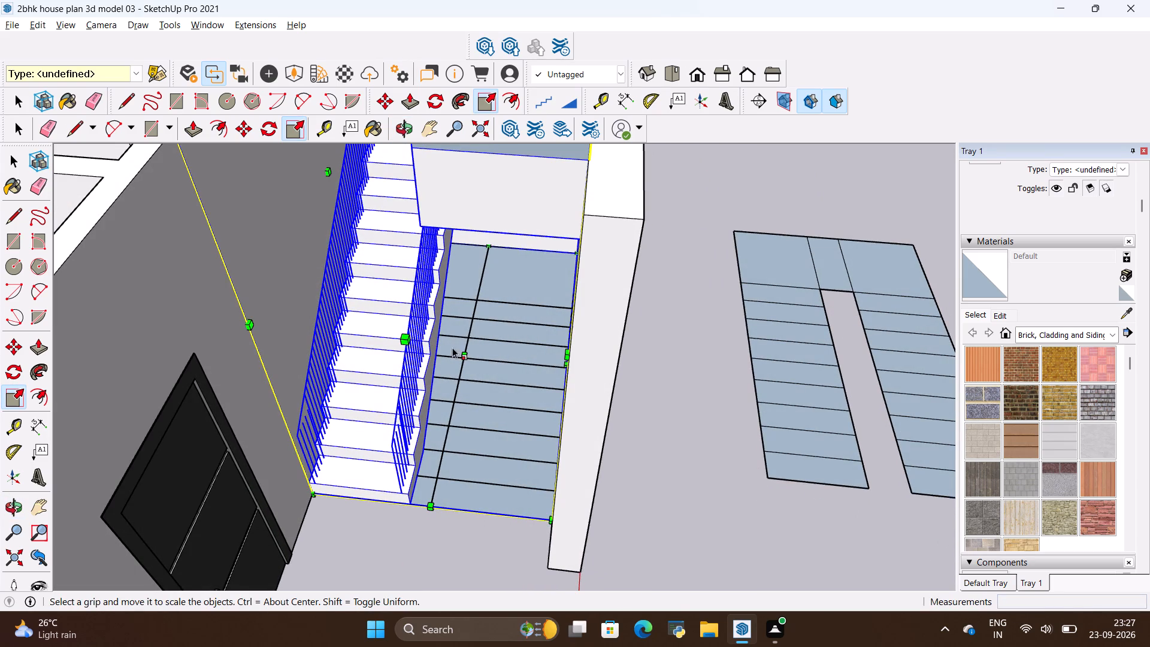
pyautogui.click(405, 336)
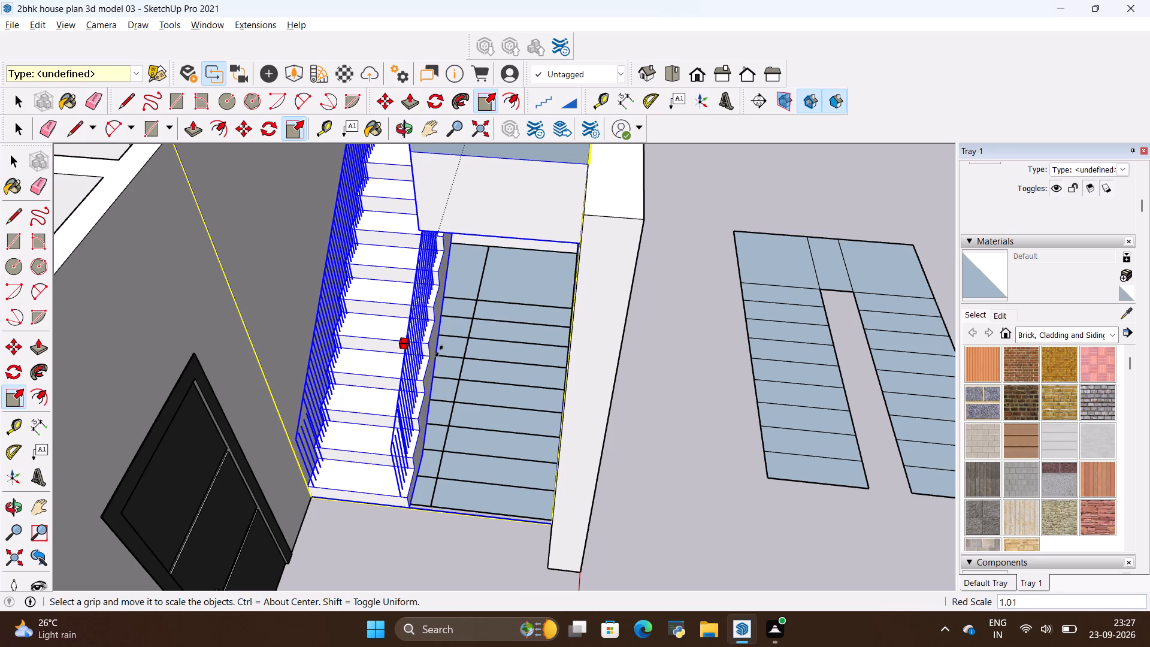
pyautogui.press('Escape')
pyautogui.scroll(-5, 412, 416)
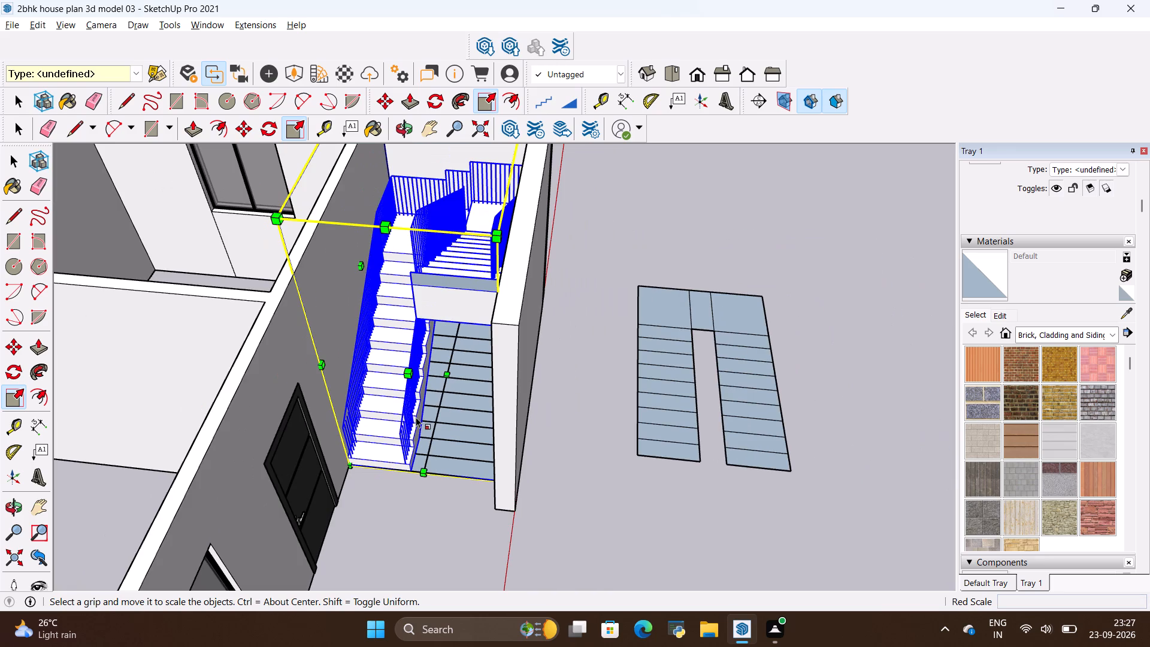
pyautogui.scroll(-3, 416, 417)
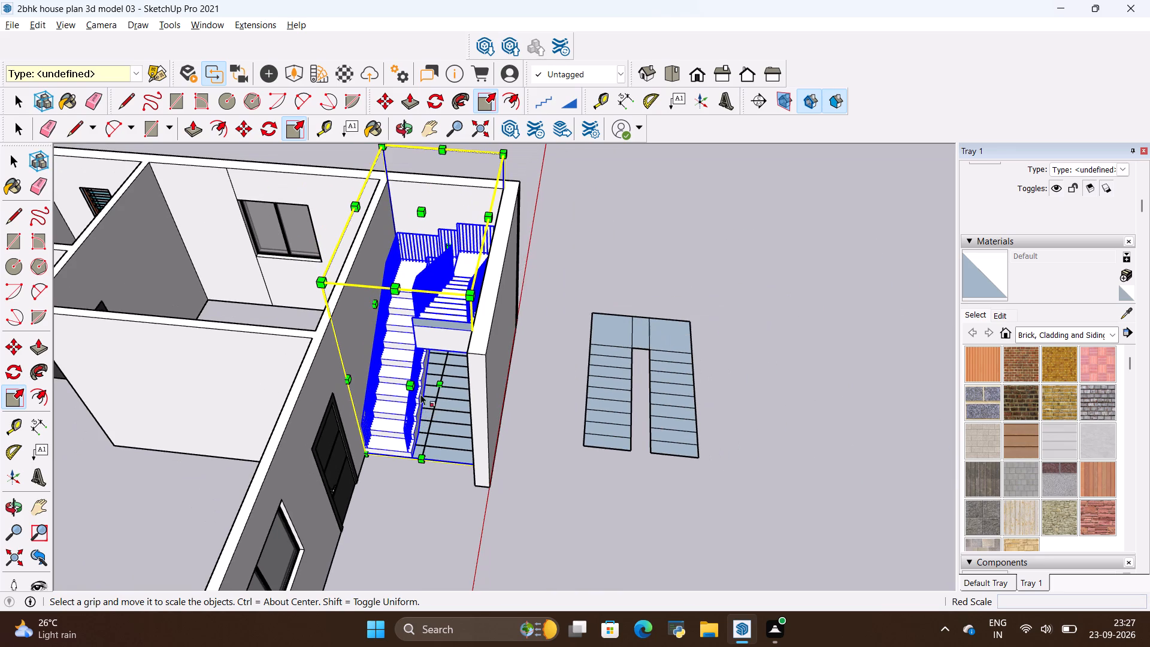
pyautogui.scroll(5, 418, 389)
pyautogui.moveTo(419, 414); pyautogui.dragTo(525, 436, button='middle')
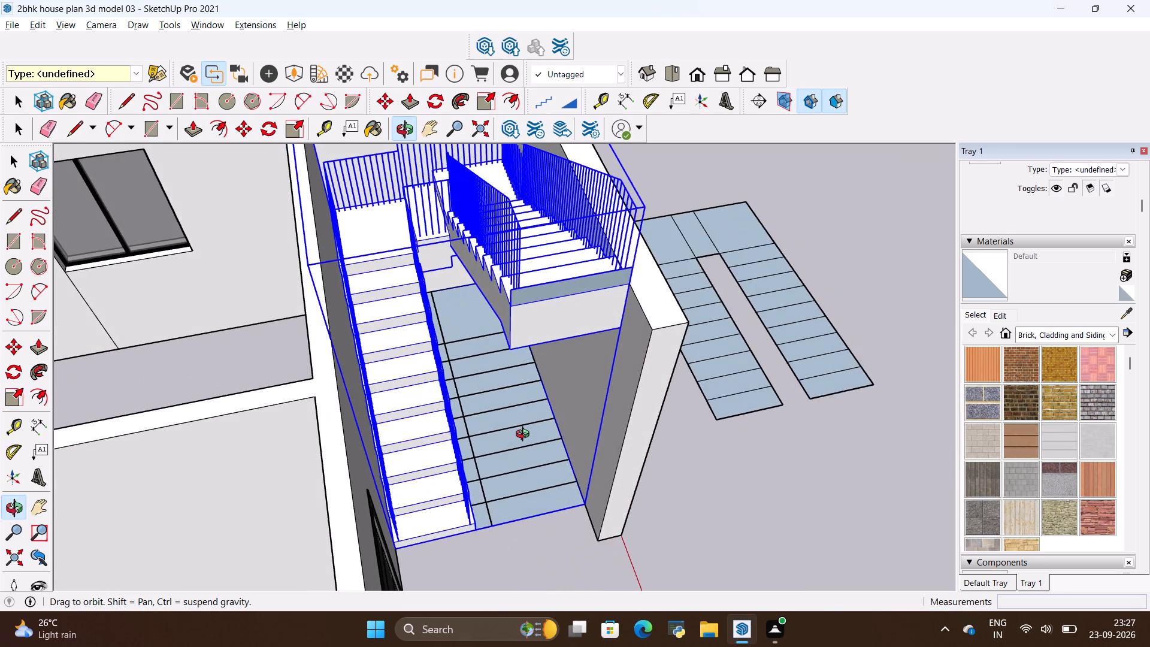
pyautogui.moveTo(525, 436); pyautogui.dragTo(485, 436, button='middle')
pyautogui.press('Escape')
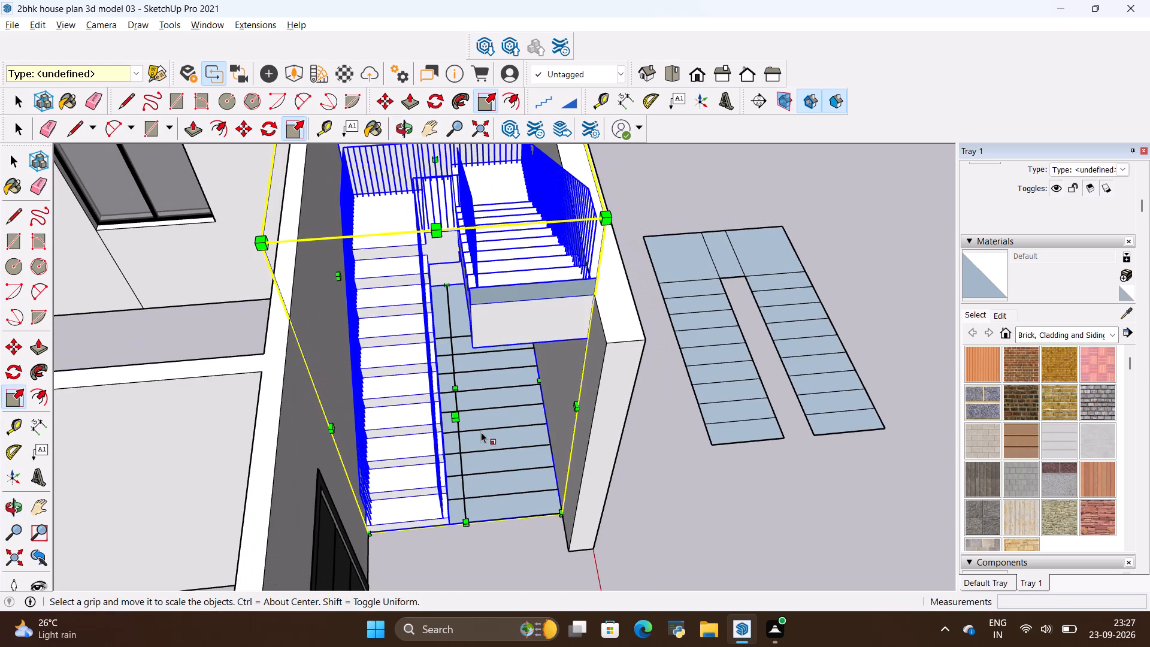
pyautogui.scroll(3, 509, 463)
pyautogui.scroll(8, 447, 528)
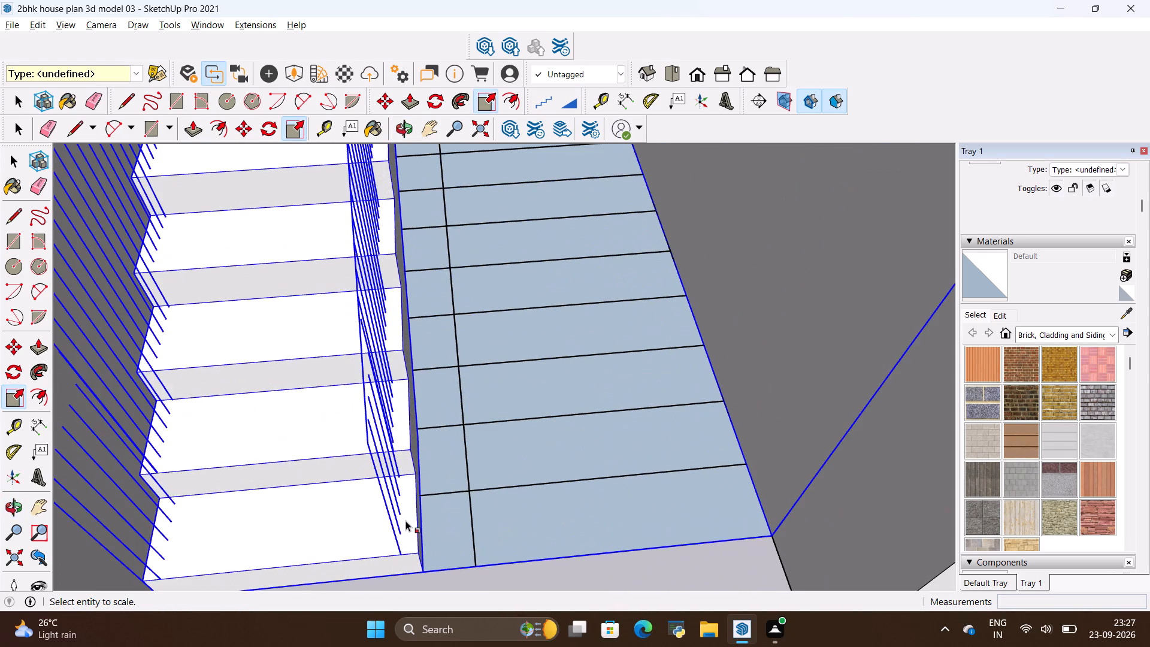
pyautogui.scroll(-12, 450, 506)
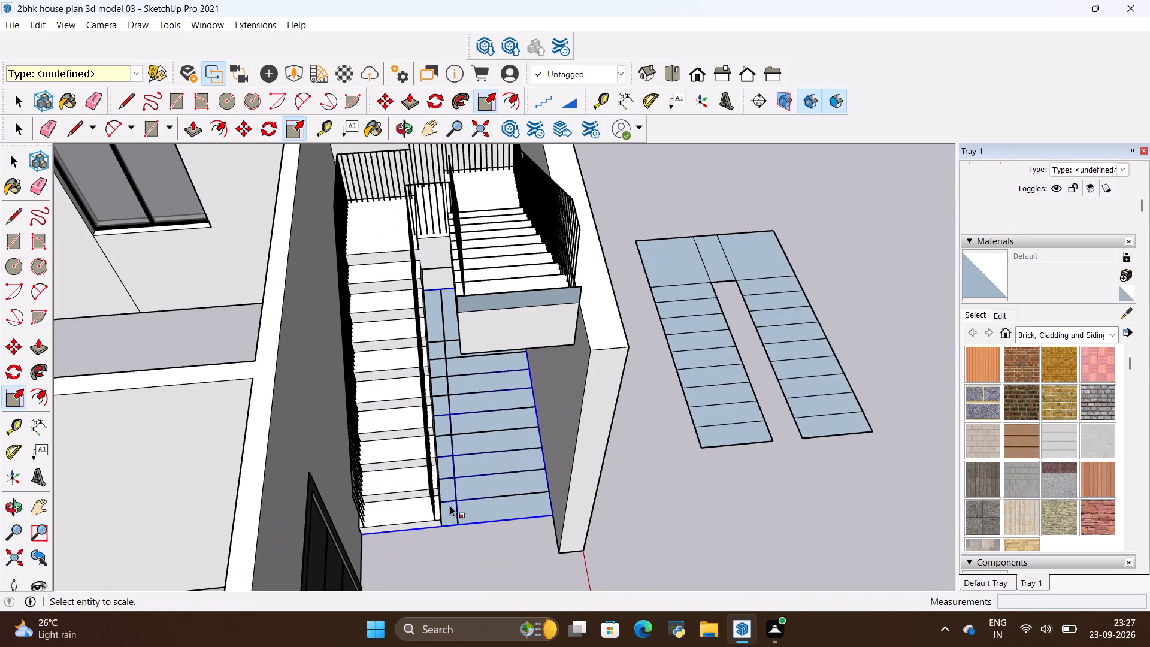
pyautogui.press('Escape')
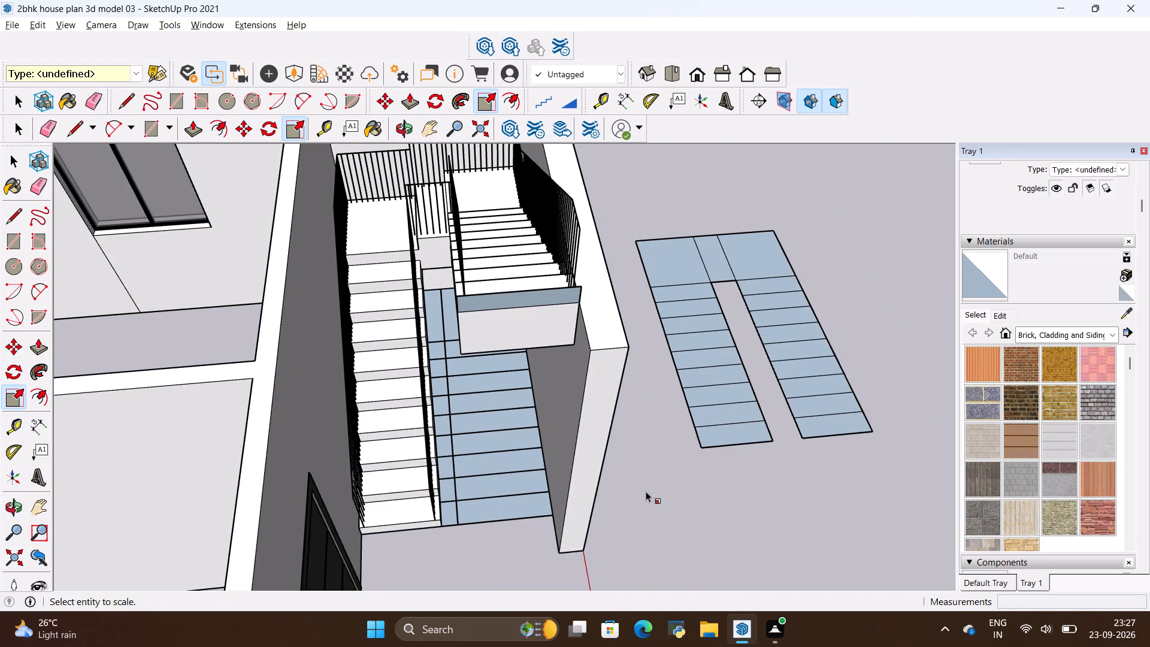
# Erase the flat stair plan and its remaining outline lines from the stairwell floor under the staircase.
pyautogui.click(516, 507)
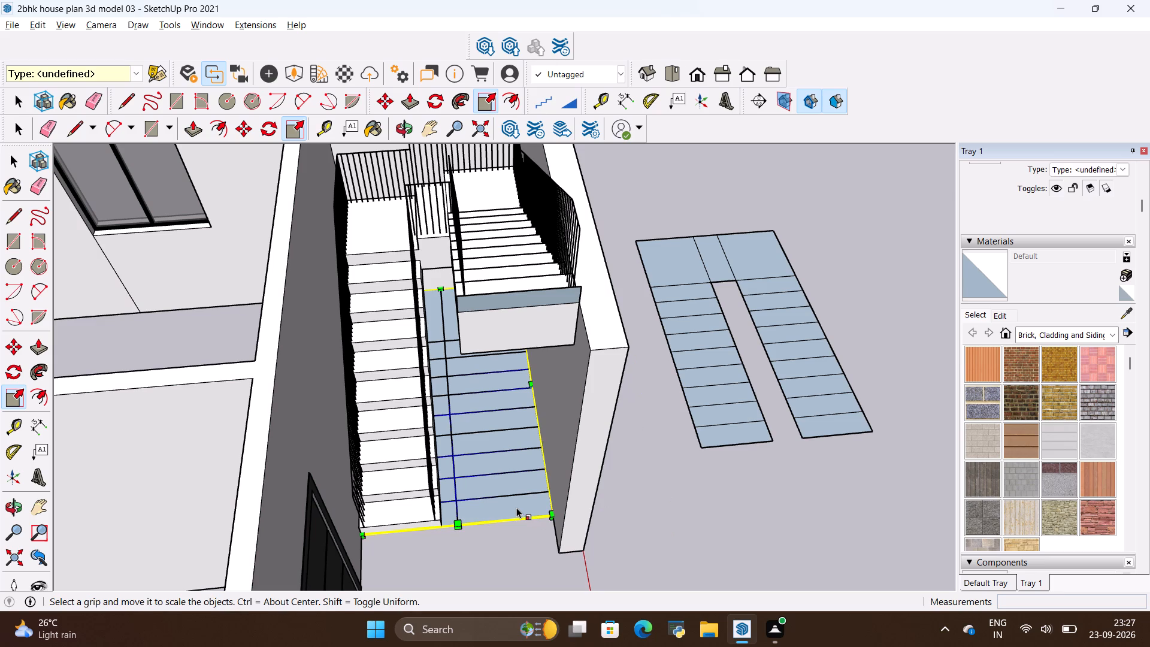
pyautogui.rightClick(516, 507)
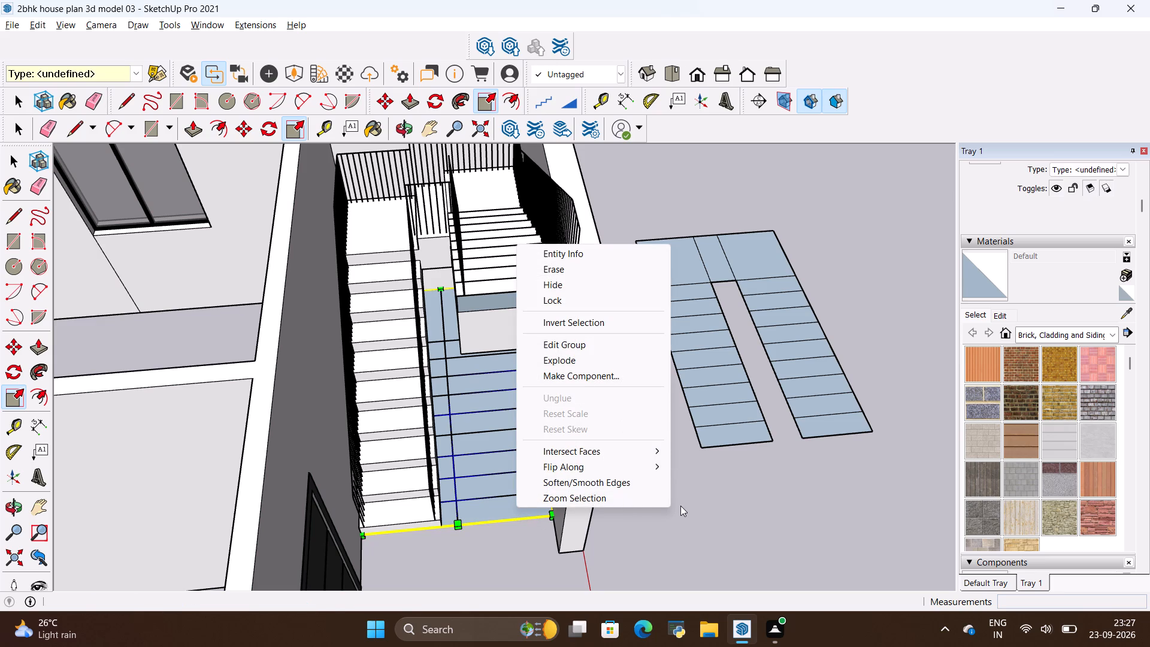
pyautogui.click(680, 506)
pyautogui.press('space')
pyautogui.click(646, 494)
pyautogui.click(549, 503)
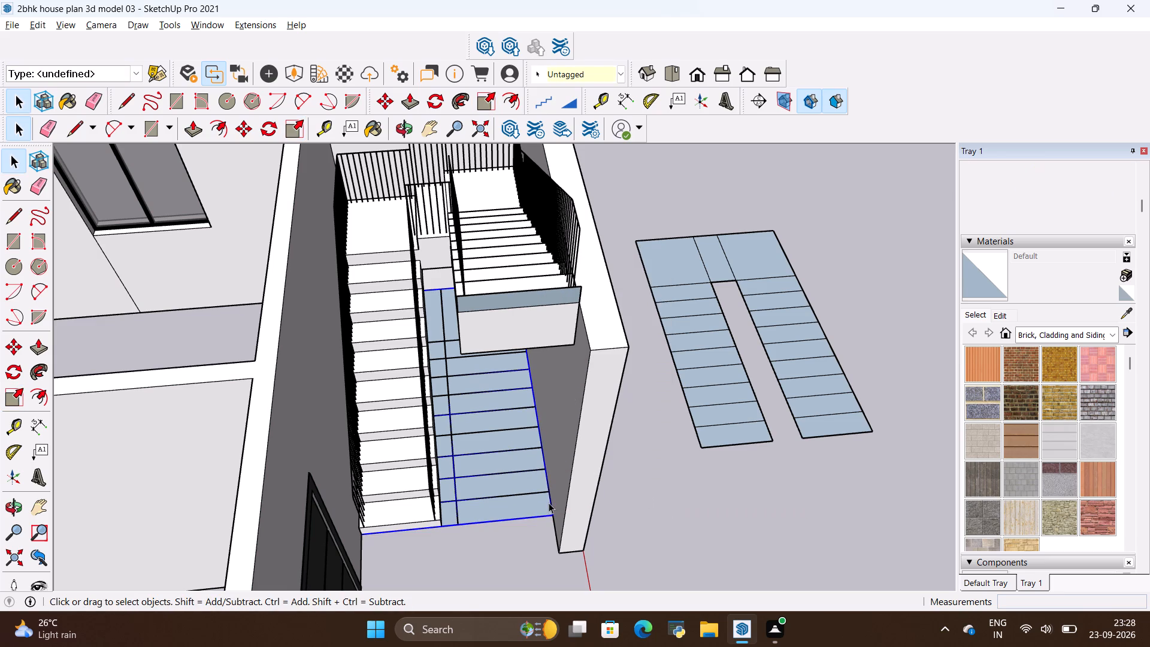
pyautogui.rightClick(506, 488)
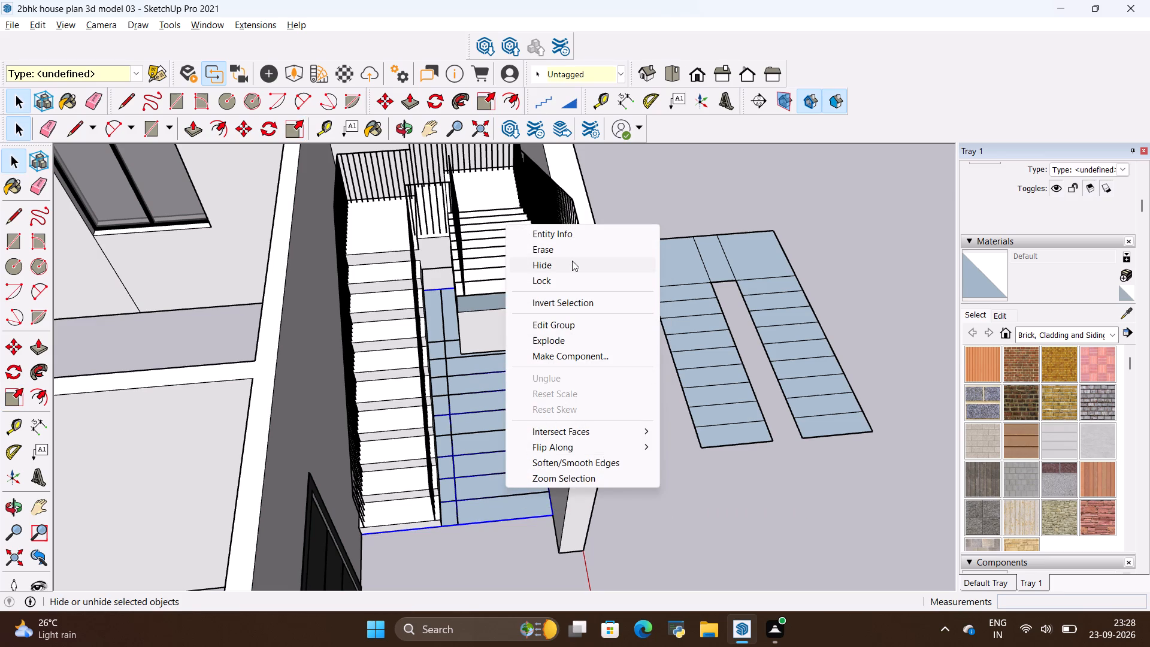
pyautogui.click(585, 254)
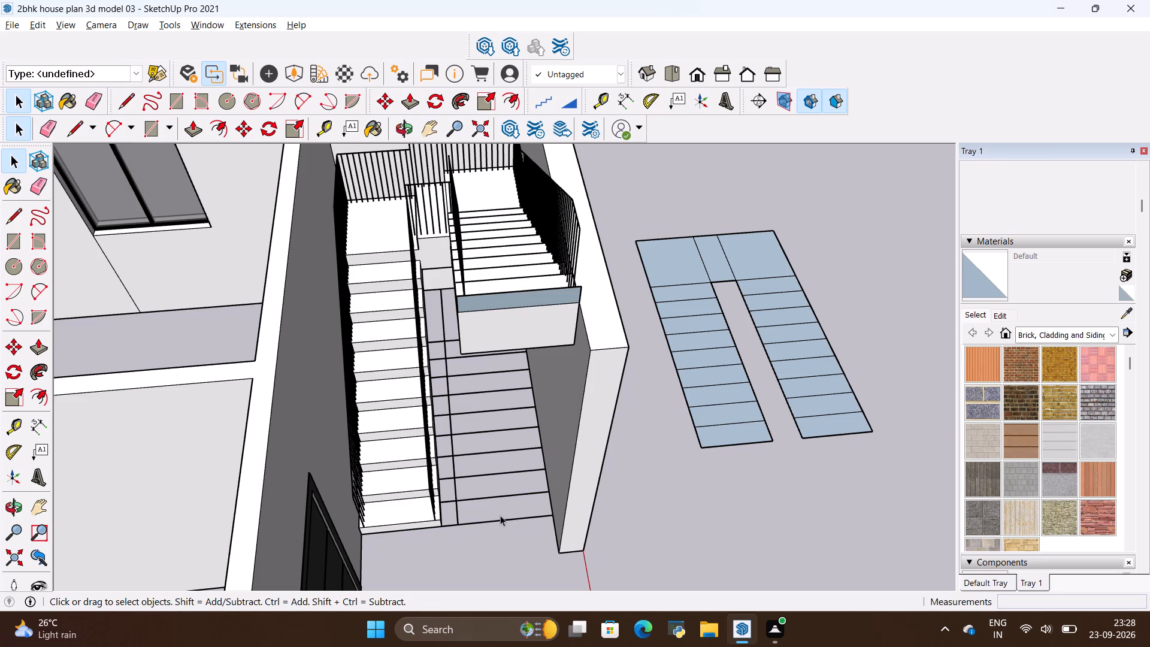
pyautogui.press('e')
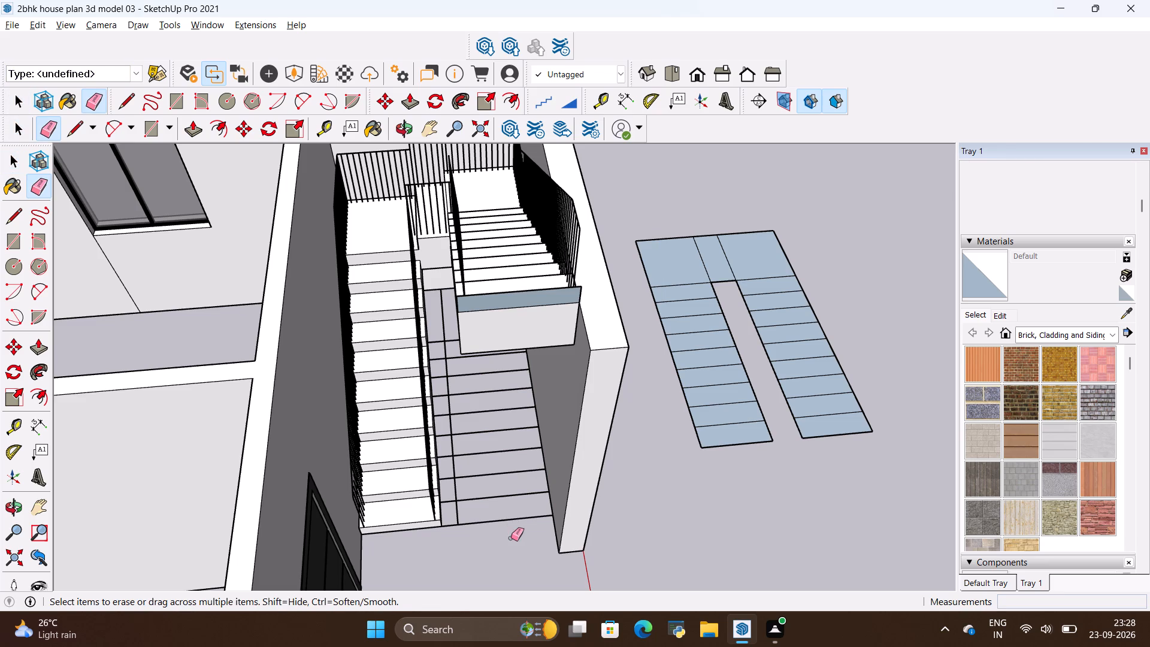
pyautogui.moveTo(513, 542); pyautogui.dragTo(510, 474)
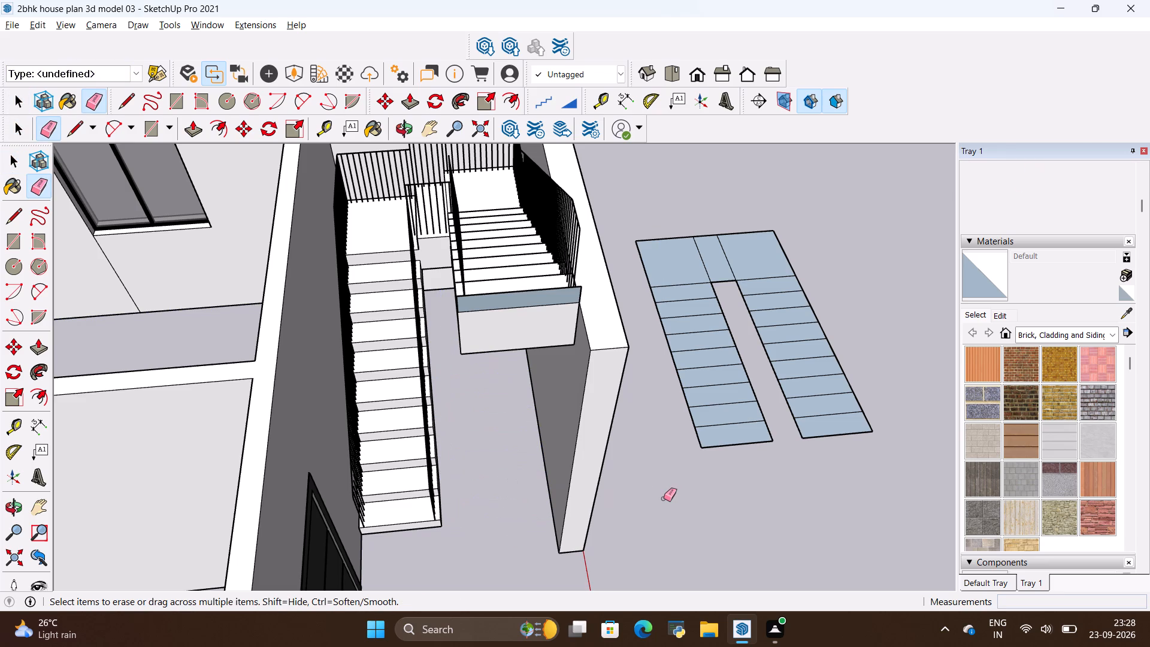
# Examine the placed staircase in the stairwell from several angles, checking both flights, the railings and the upper flight's end.
pyautogui.scroll(-5, 667, 494)
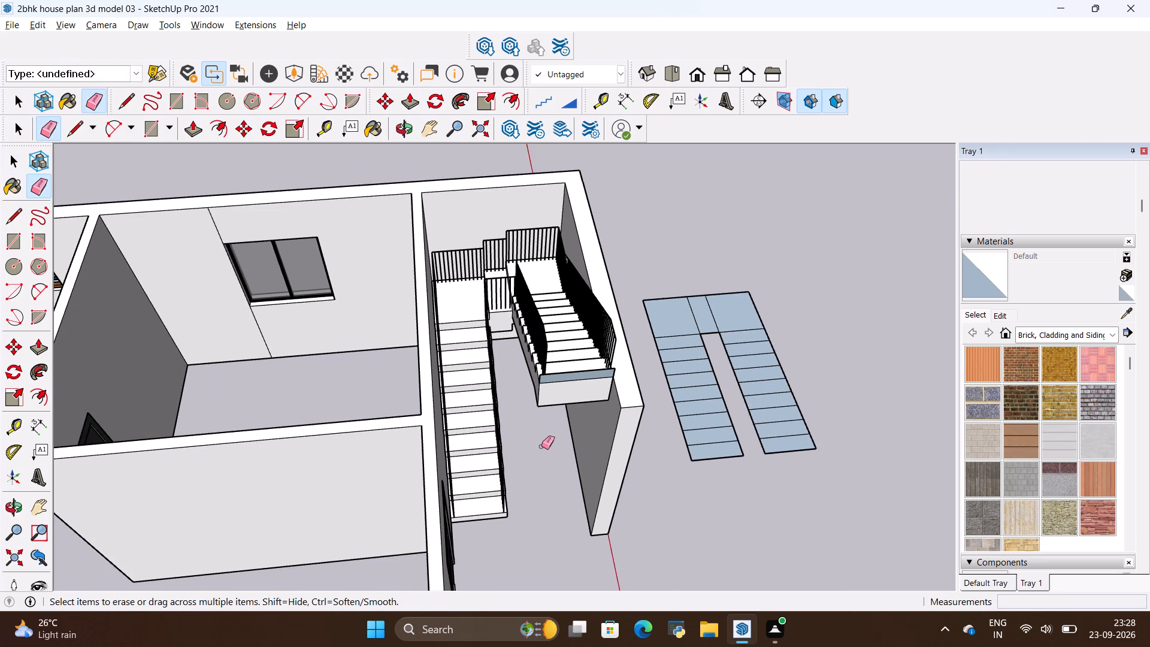
pyautogui.scroll(13, 534, 447)
pyautogui.scroll(-11, 507, 490)
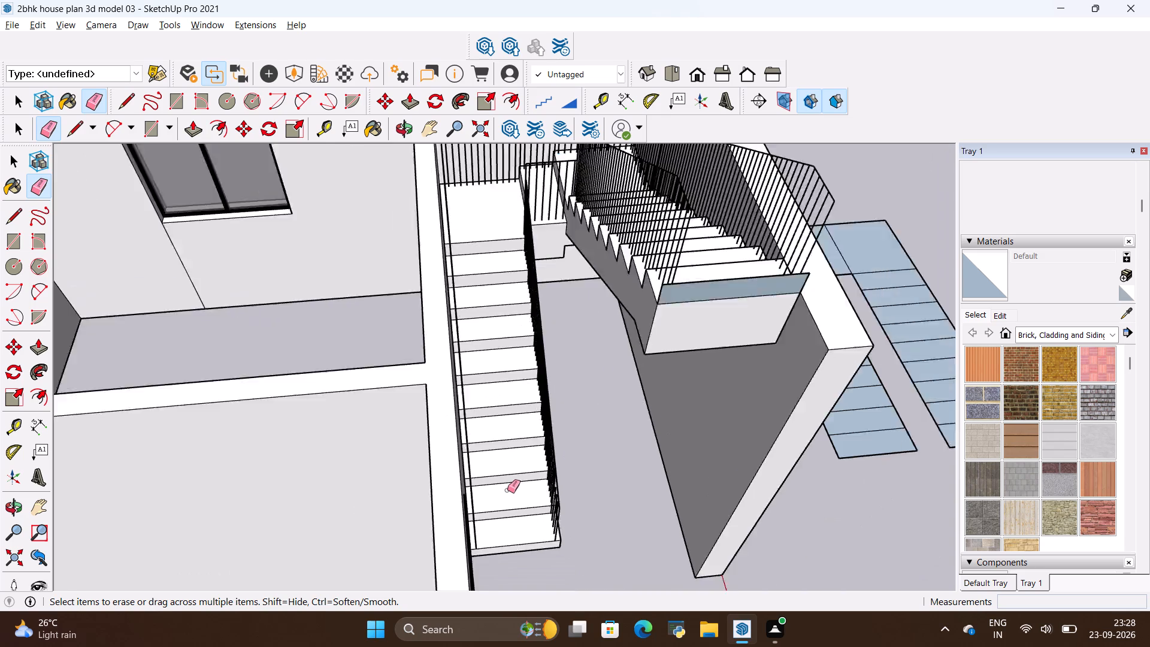
pyautogui.scroll(-1, 507, 490)
pyautogui.moveTo(562, 353); pyautogui.dragTo(468, 438, button='middle')
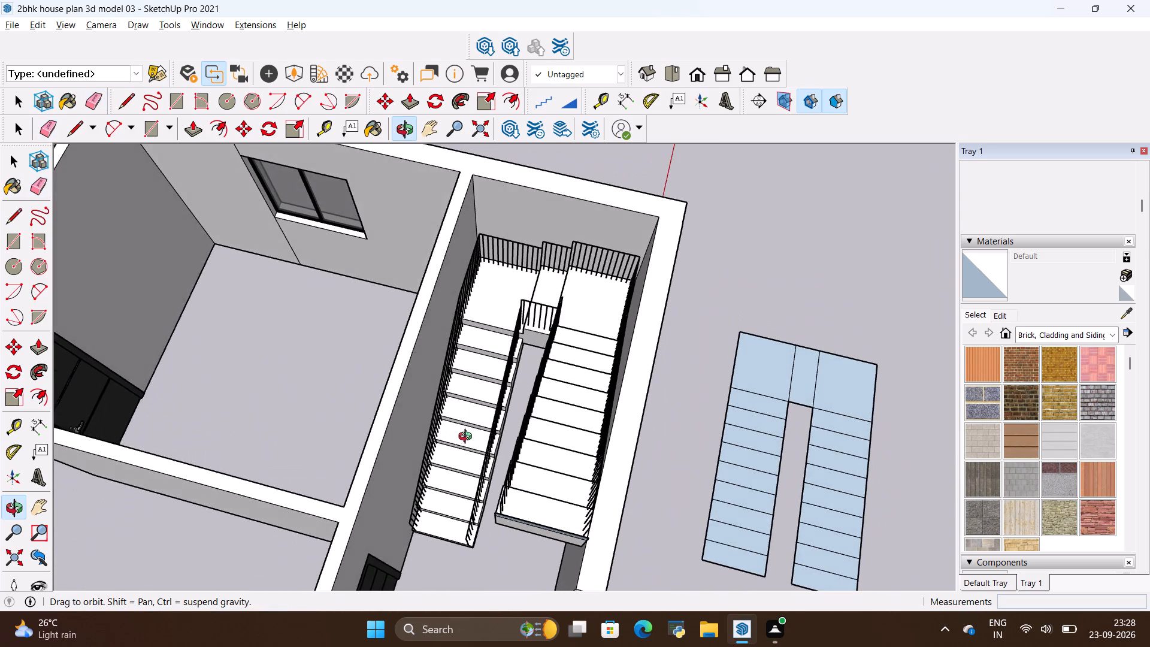
pyautogui.moveTo(468, 438); pyautogui.dragTo(238, 406, button='middle')
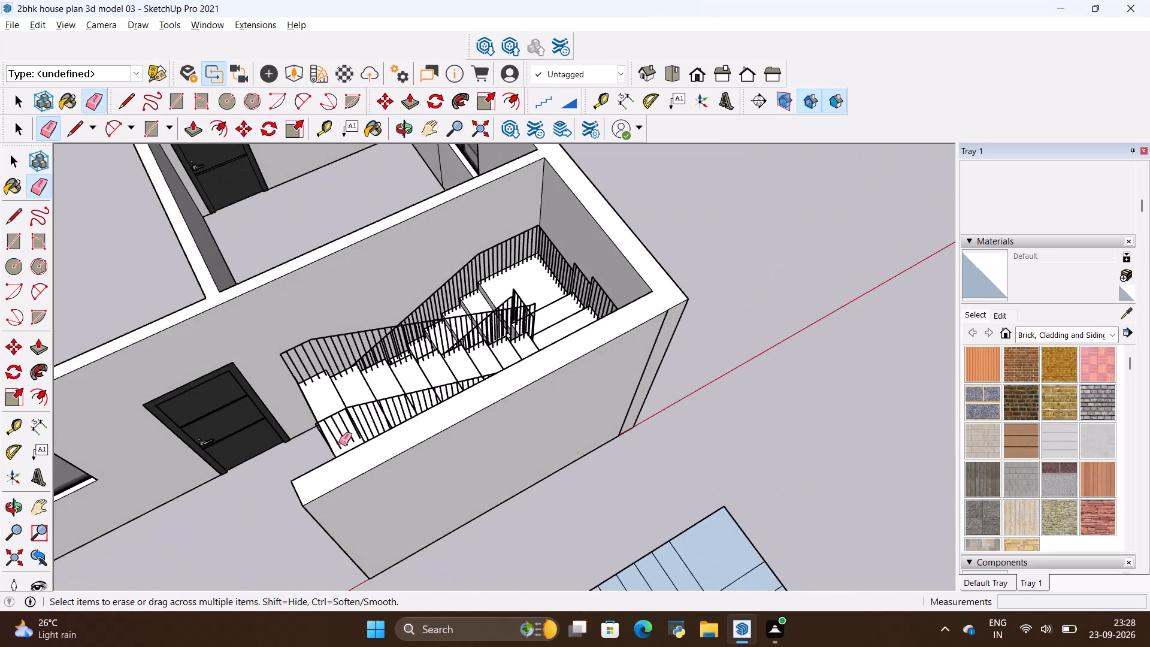
pyautogui.scroll(9, 350, 446)
pyautogui.moveTo(404, 462); pyautogui.dragTo(184, 497, button='middle')
pyautogui.scroll(1, 187, 505)
pyautogui.scroll(2, 465, 368)
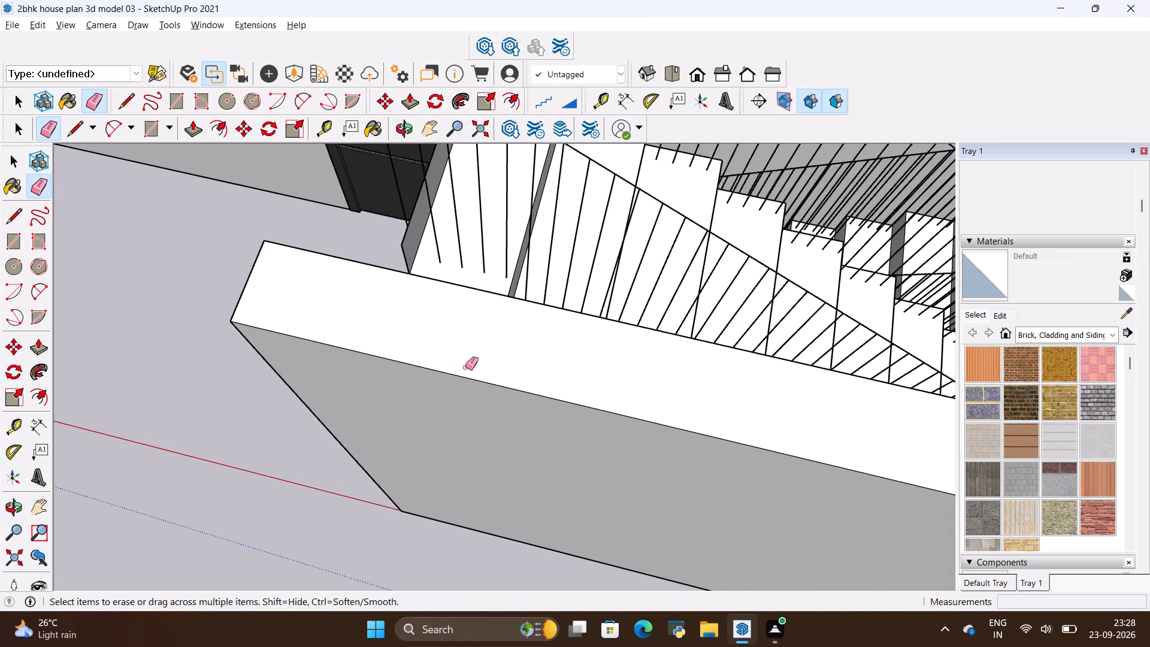
pyautogui.scroll(1, 465, 367)
pyautogui.scroll(-11, 465, 368)
pyautogui.moveTo(688, 415); pyautogui.dragTo(560, 363, button='middle')
pyautogui.scroll(1, 688, 415)
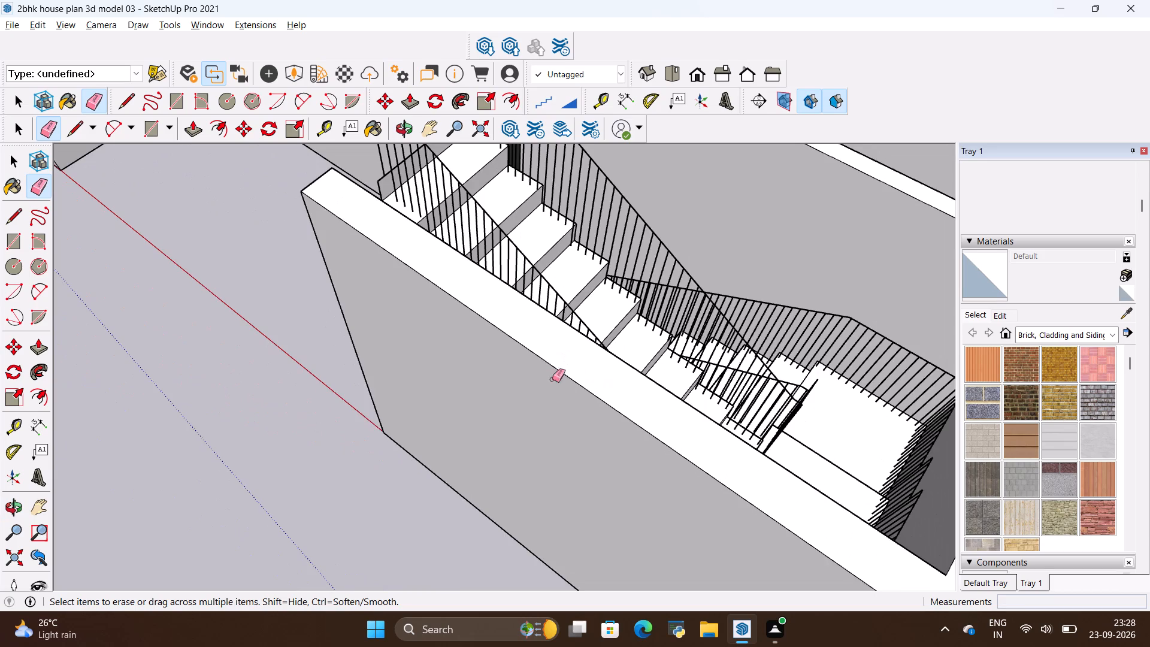
pyautogui.scroll(-6, 553, 381)
pyautogui.scroll(10, 480, 207)
pyautogui.moveTo(591, 350); pyautogui.dragTo(419, 307, button='middle')
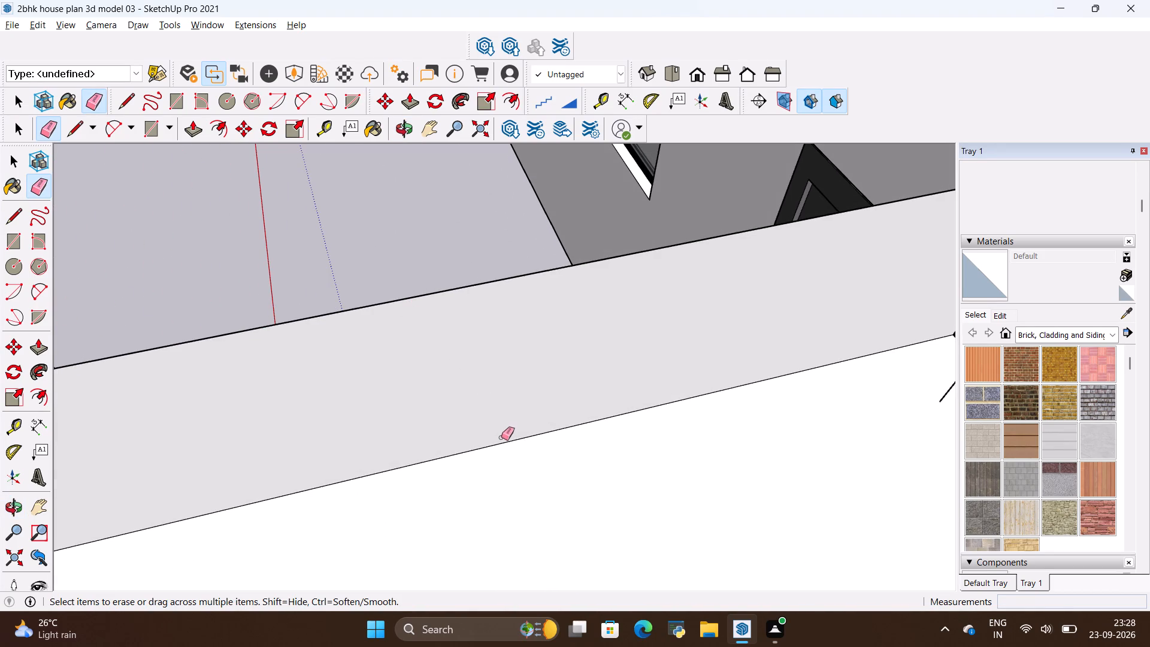
# Inside the staircase group, erase the extra riser face standing at the open end of the upper flight's last tread.
pyautogui.press('space')
pyautogui.doubleClick(507, 446)
pyautogui.click(507, 446)
pyautogui.tripleClick(500, 391)
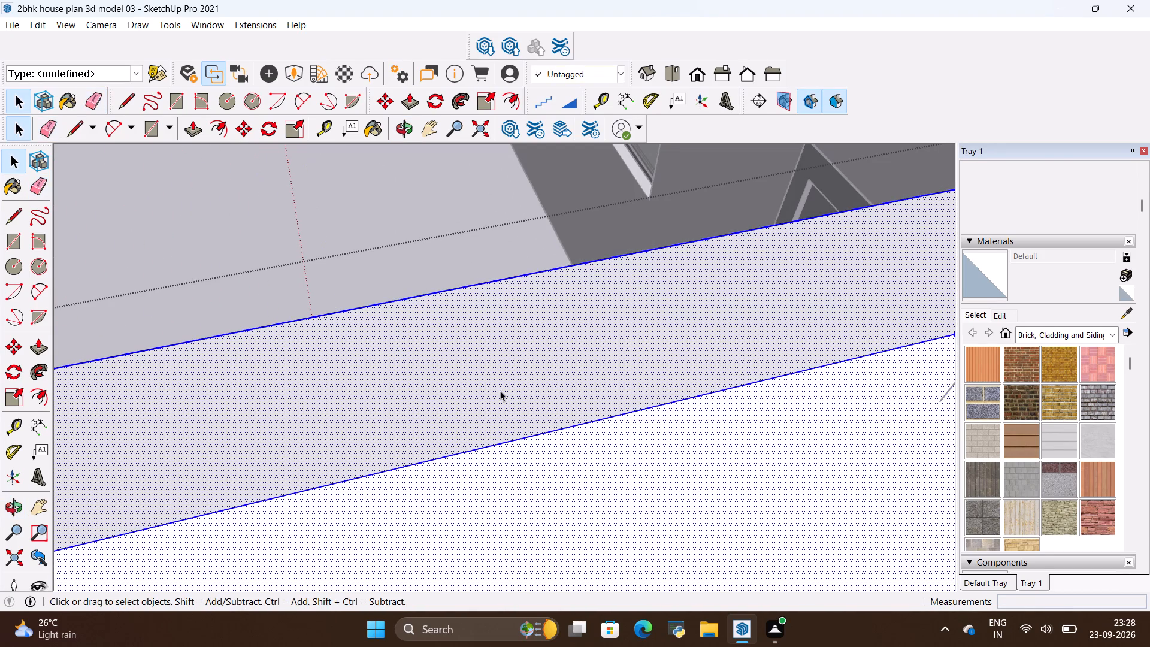
pyautogui.press('e')
pyautogui.moveTo(495, 262); pyautogui.dragTo(498, 301)
pyautogui.scroll(-6, 438, 358)
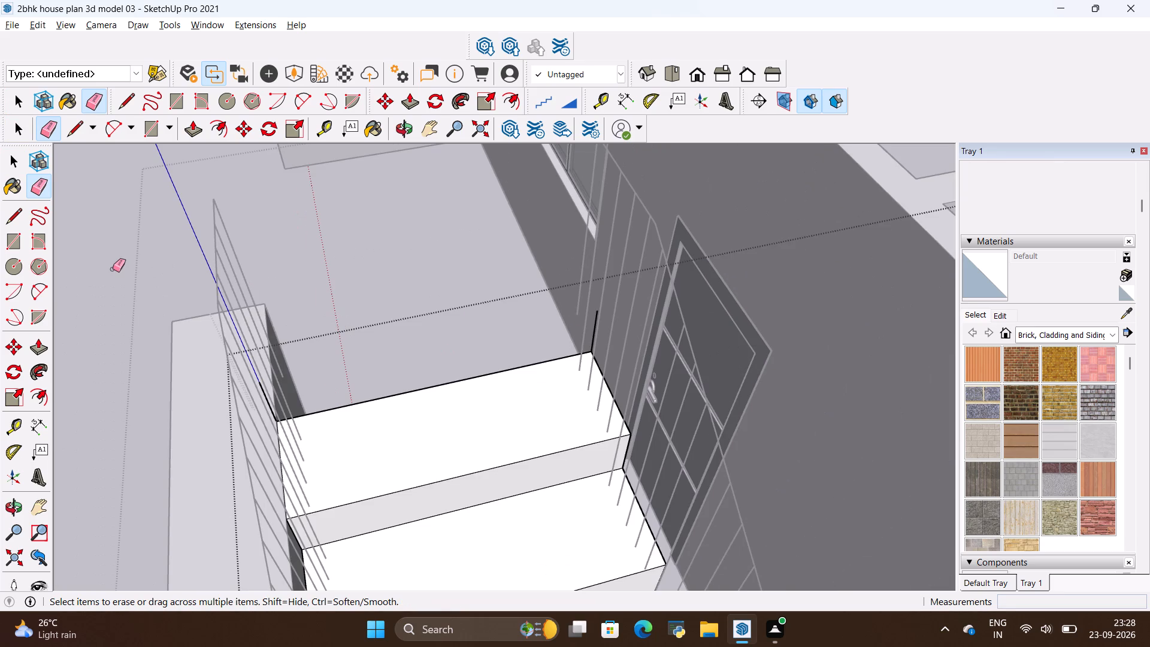
pyautogui.press('space')
pyautogui.click(286, 259)
# Inspect the upper flight's last tread and railing ends from several sides, and close the staircase group.
pyautogui.scroll(-12, 359, 292)
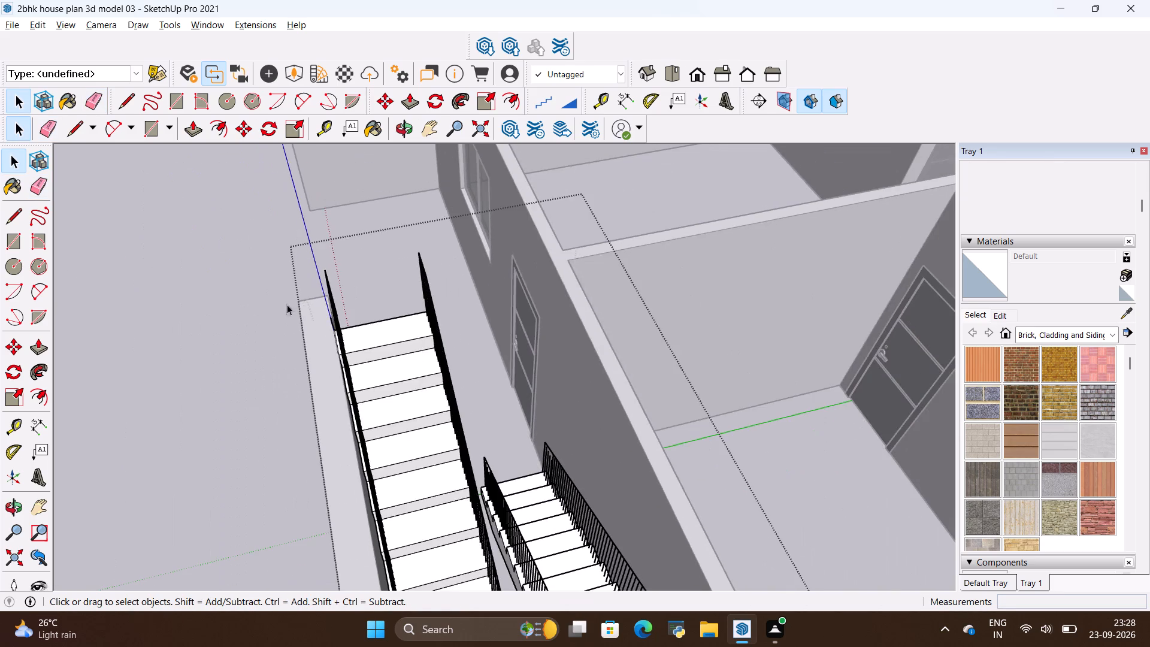
pyautogui.moveTo(196, 316); pyautogui.dragTo(712, 409, button='middle')
pyautogui.scroll(-5, 404, 387)
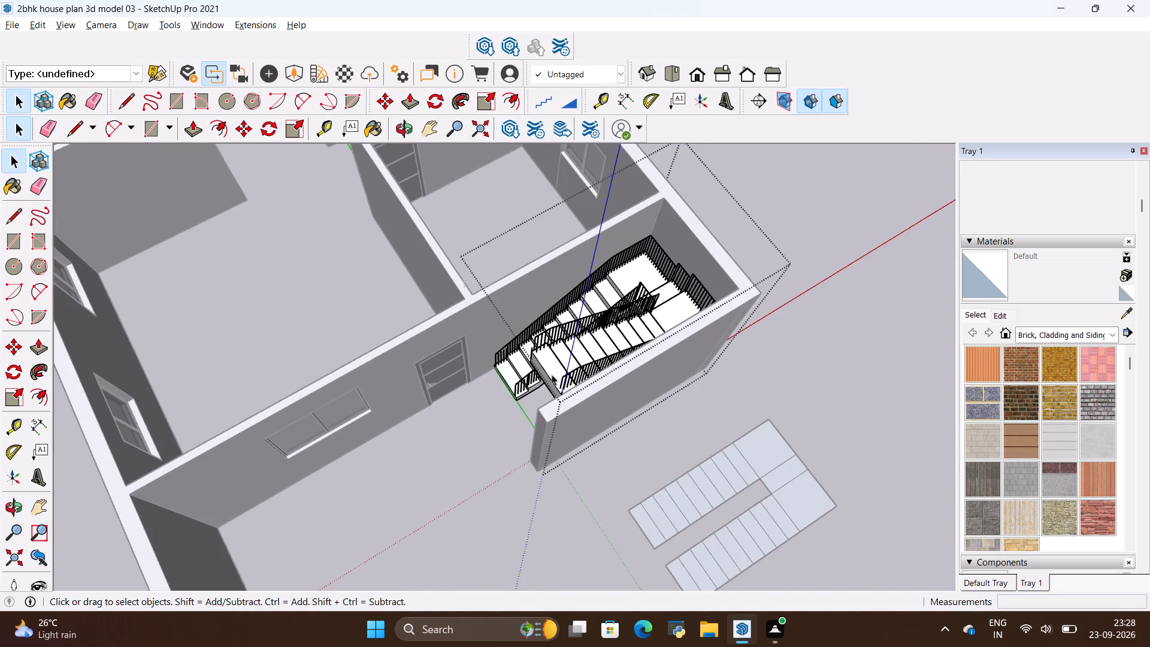
pyautogui.moveTo(461, 459); pyautogui.dragTo(739, 283, button='middle')
pyautogui.middleClick(739, 283)
pyautogui.scroll(9, 597, 217)
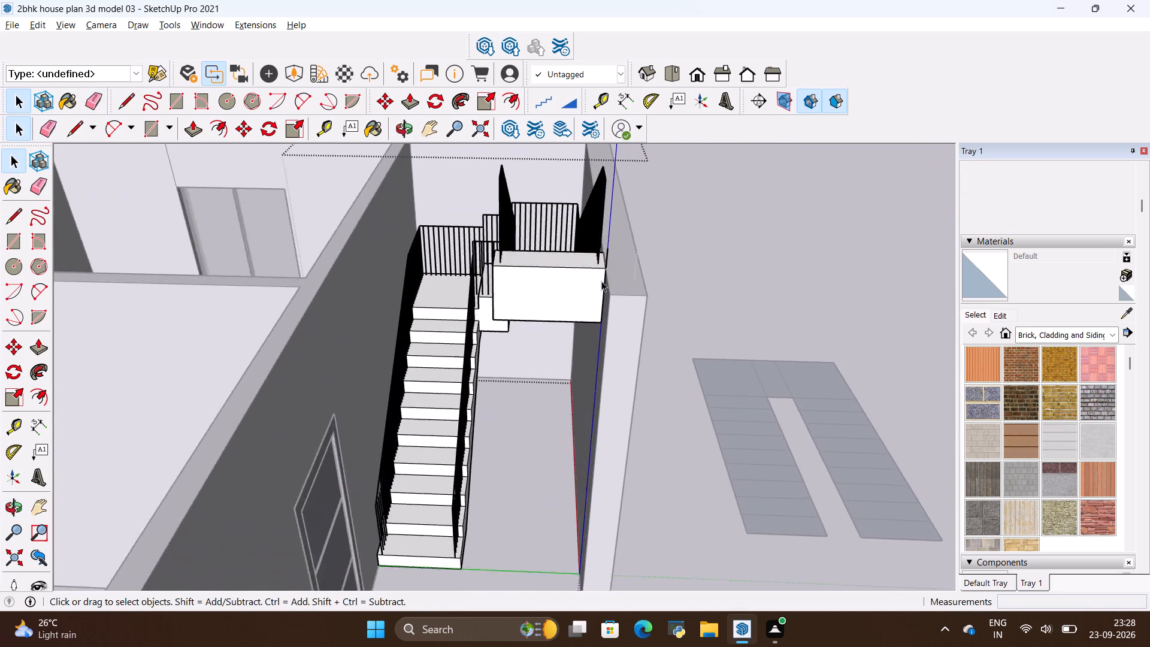
pyautogui.scroll(8, 601, 281)
pyautogui.moveTo(660, 312); pyautogui.dragTo(391, 346, button='middle')
pyautogui.scroll(-6, 504, 338)
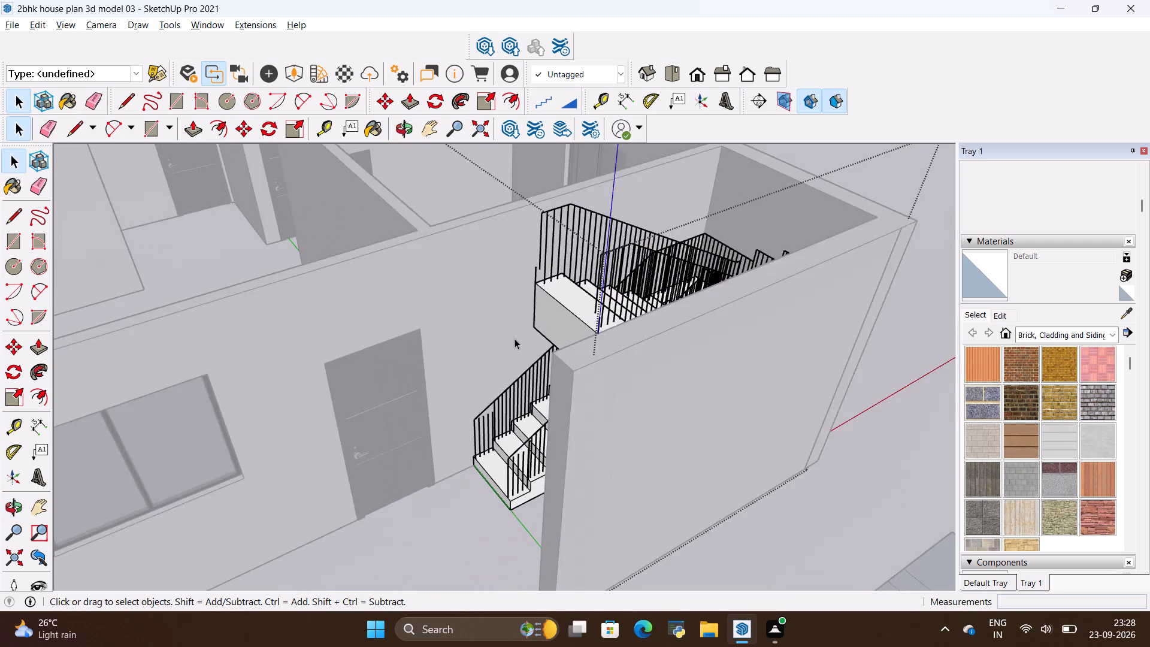
pyautogui.scroll(-7, 516, 337)
pyautogui.scroll(17, 571, 320)
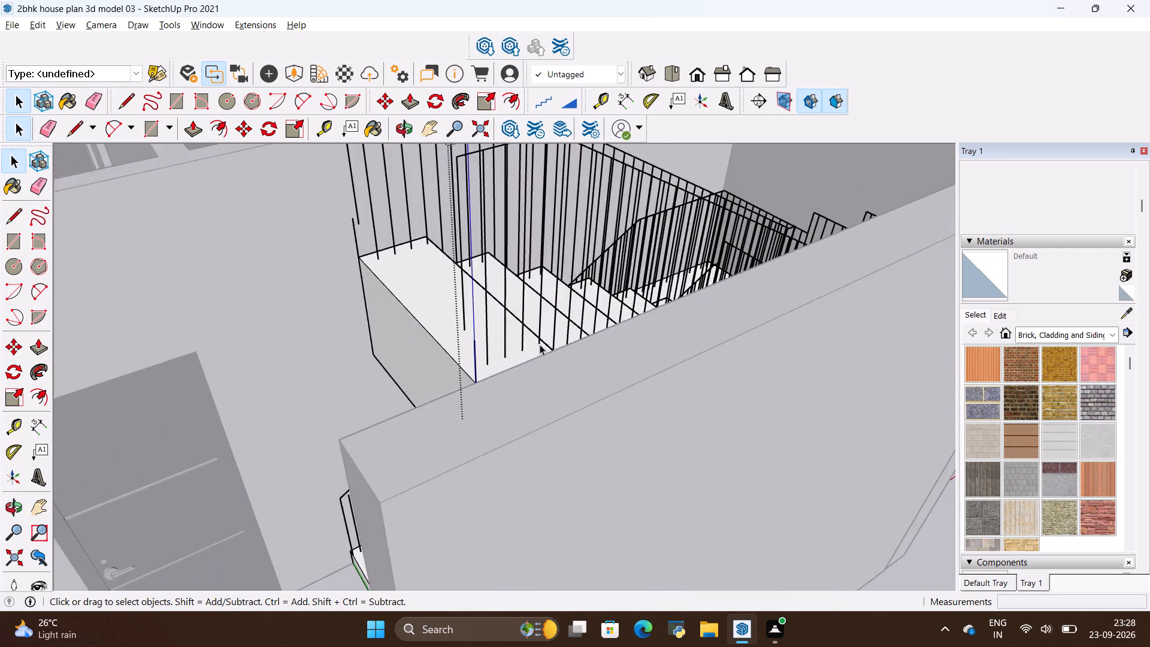
pyautogui.scroll(20, 540, 344)
pyautogui.scroll(1, 540, 344)
pyautogui.scroll(-14, 517, 420)
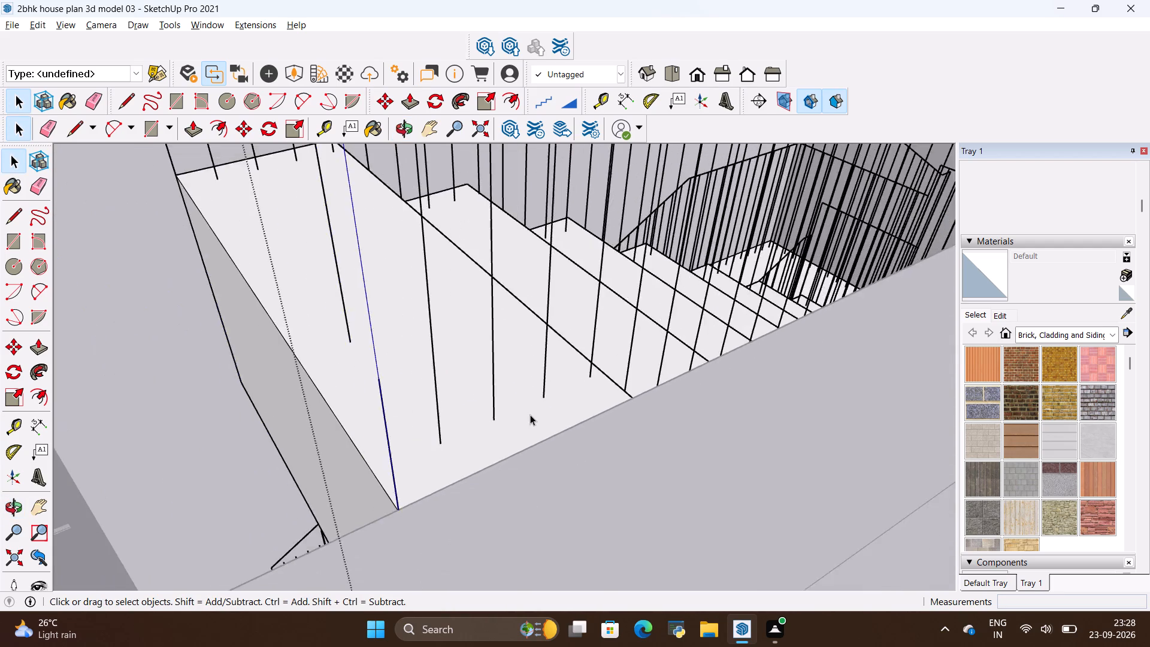
pyautogui.scroll(-13, 530, 415)
pyautogui.moveTo(689, 396); pyautogui.dragTo(250, 380, button='middle')
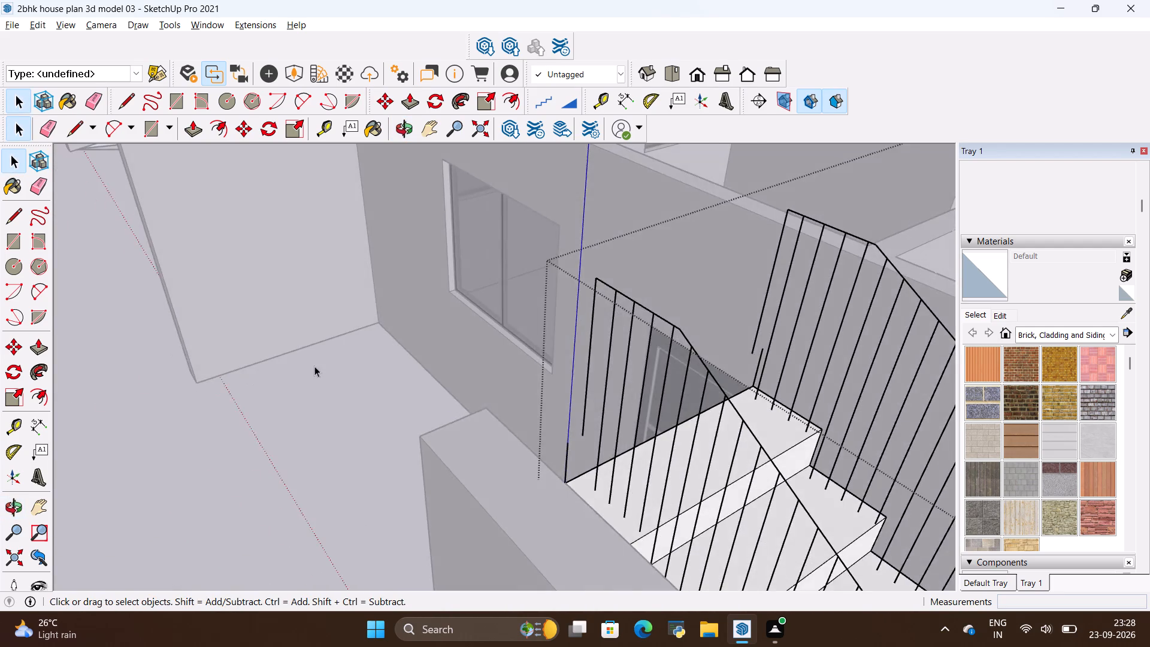
pyautogui.scroll(-6, 314, 366)
pyautogui.scroll(-6, 385, 352)
pyautogui.scroll(11, 519, 368)
pyautogui.moveTo(538, 389); pyautogui.dragTo(501, 403, button='middle')
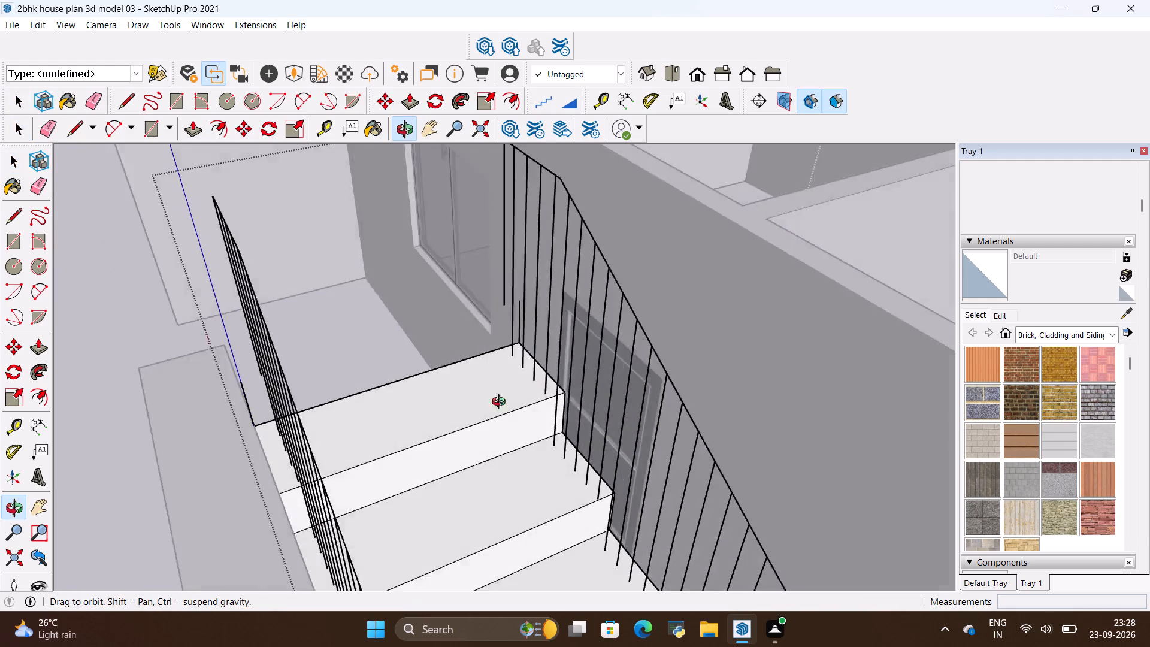
pyautogui.moveTo(501, 403); pyautogui.dragTo(223, 384, button='middle')
pyautogui.scroll(5, 380, 362)
pyautogui.scroll(2, 480, 358)
pyautogui.scroll(-3, 478, 350)
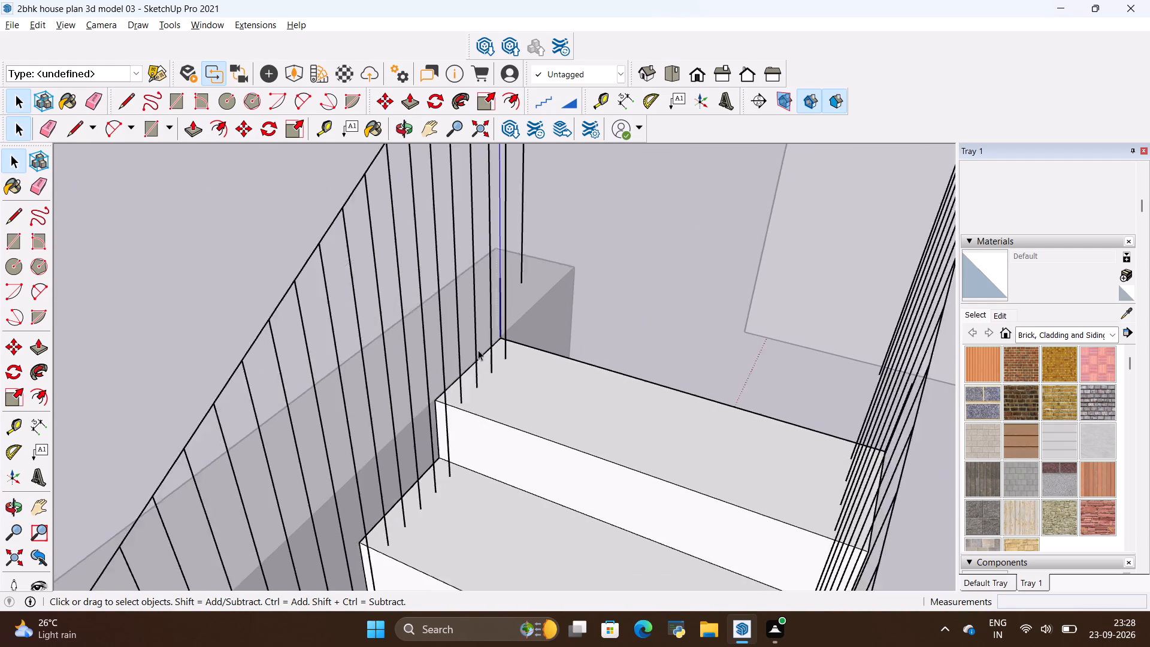
pyautogui.scroll(-20, 478, 350)
pyautogui.scroll(-15, 478, 350)
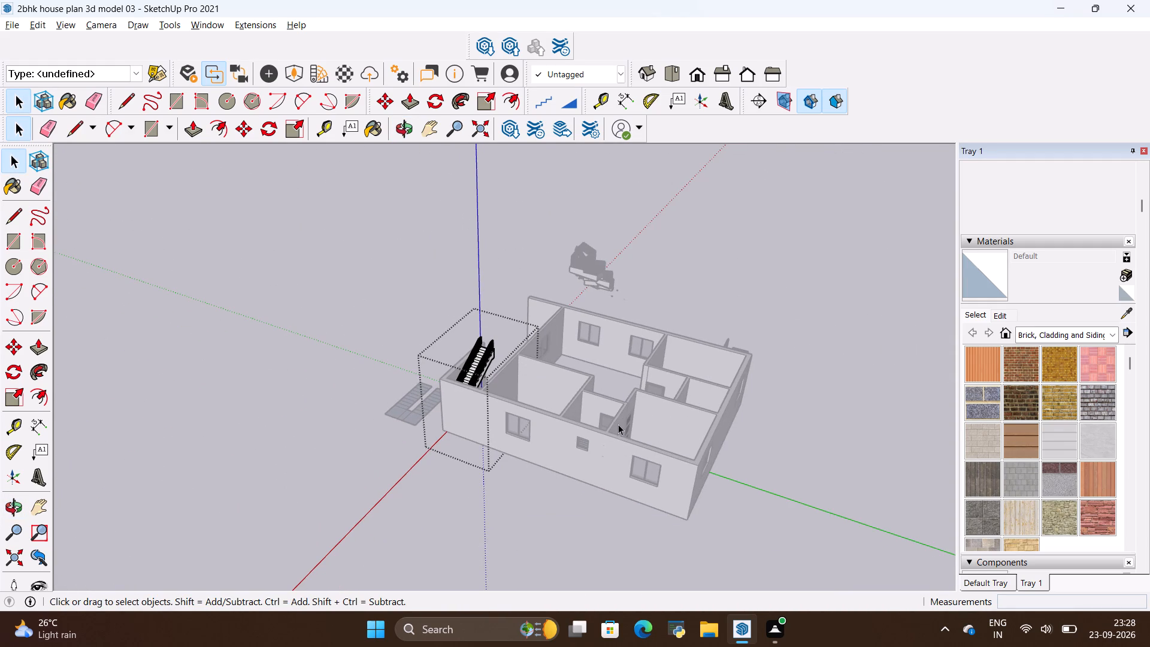
pyautogui.click(348, 325)
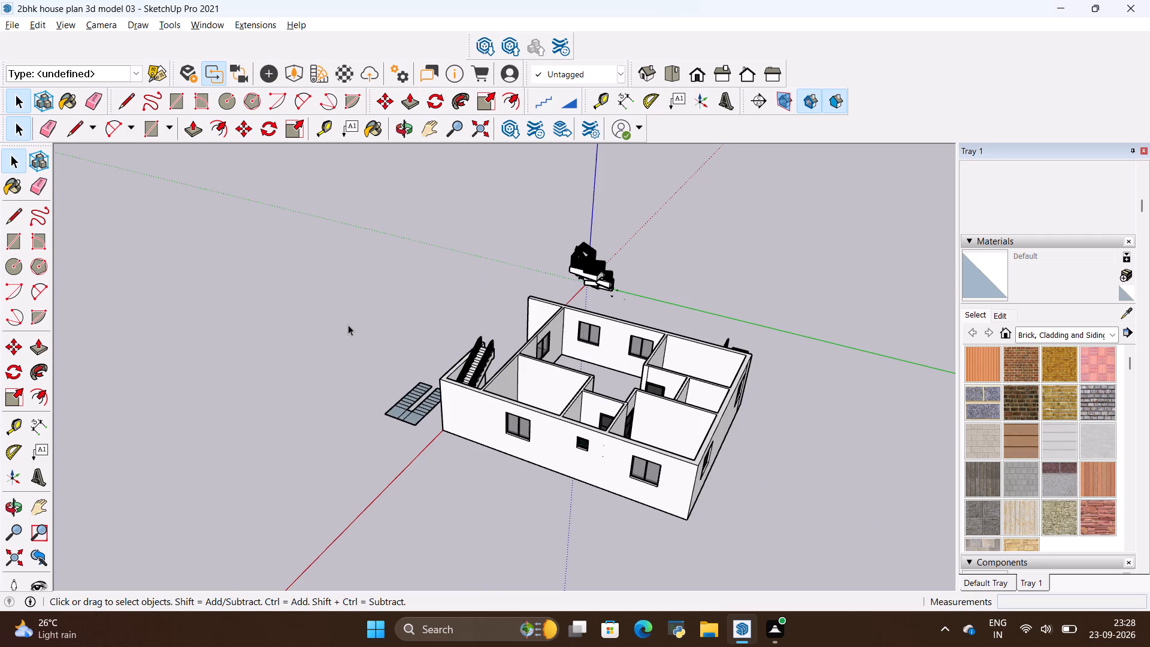
# Draw a roof rectangle on top of the walls, from one outer corner of the house to the diagonally opposite outer corner.
pyautogui.scroll(4, 538, 439)
pyautogui.moveTo(530, 461); pyautogui.dragTo(298, 452, button='middle')
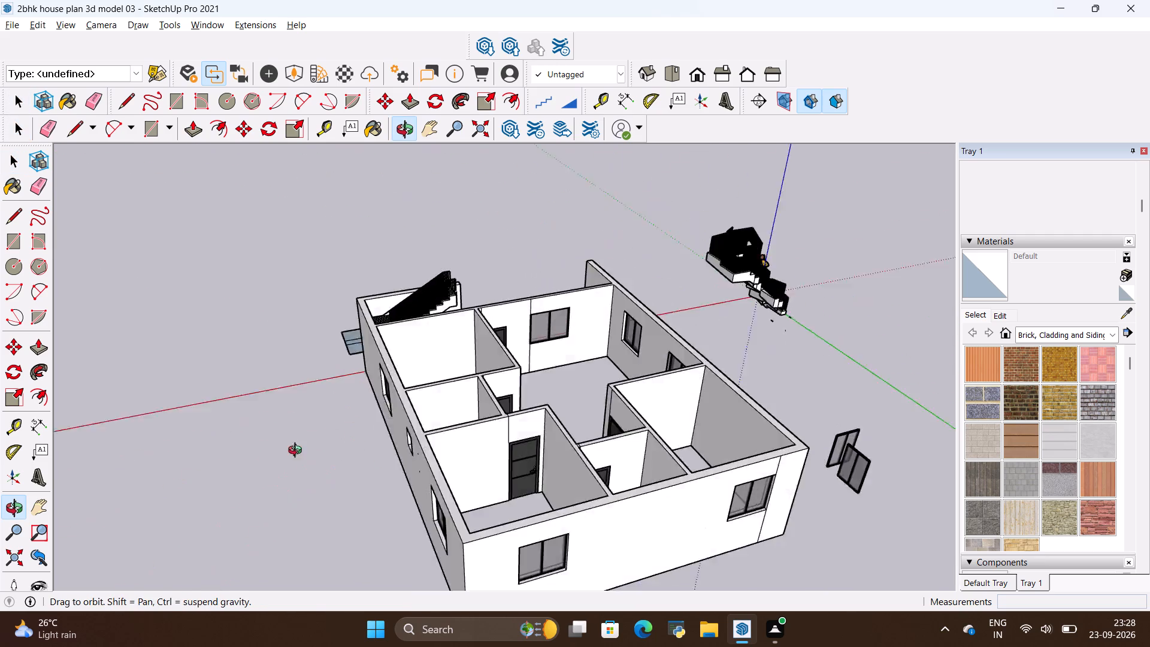
pyautogui.moveTo(298, 452); pyautogui.dragTo(265, 447, button='middle')
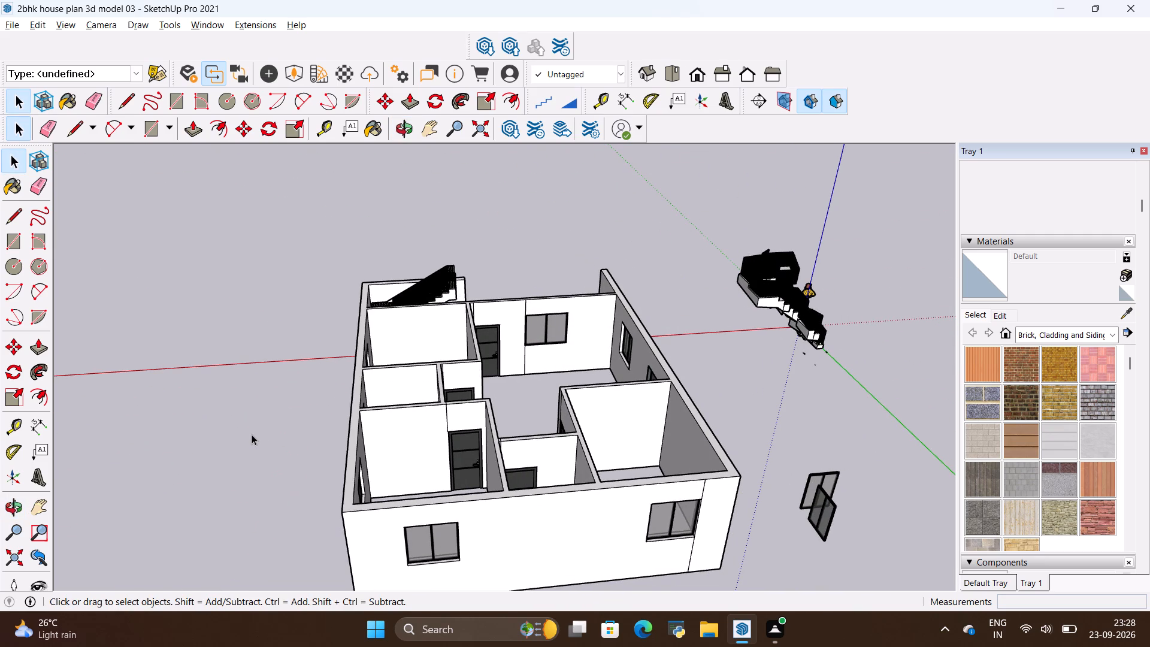
pyautogui.scroll(-3, 260, 418)
pyautogui.scroll(5, 349, 510)
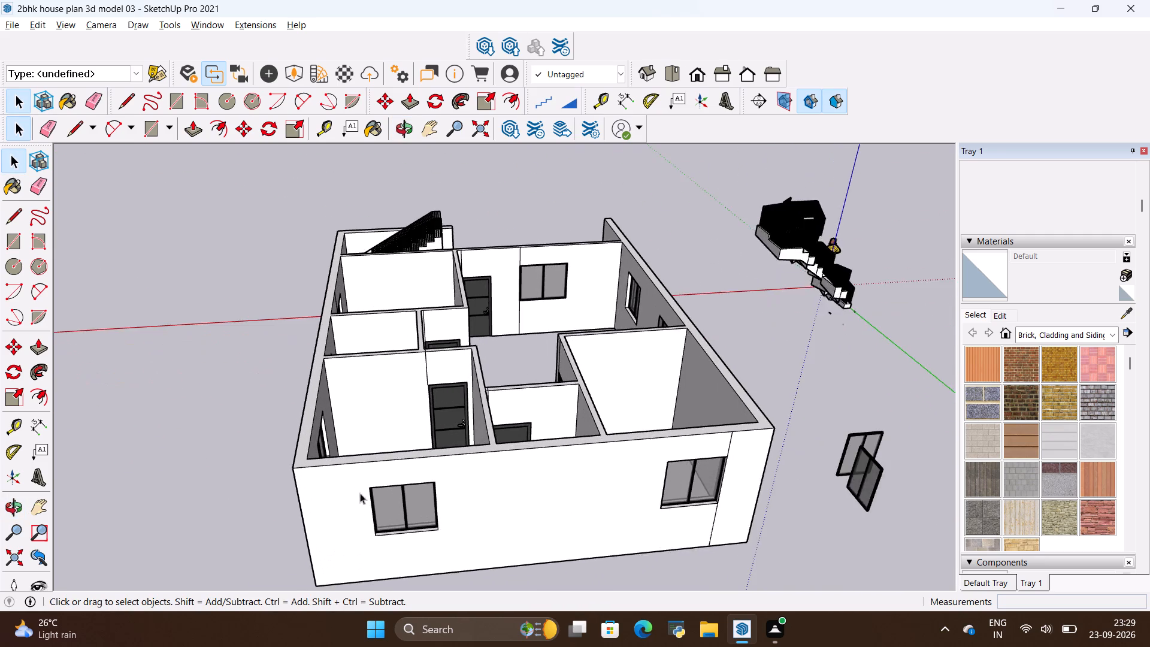
pyautogui.scroll(2, 339, 477)
pyautogui.press('r')
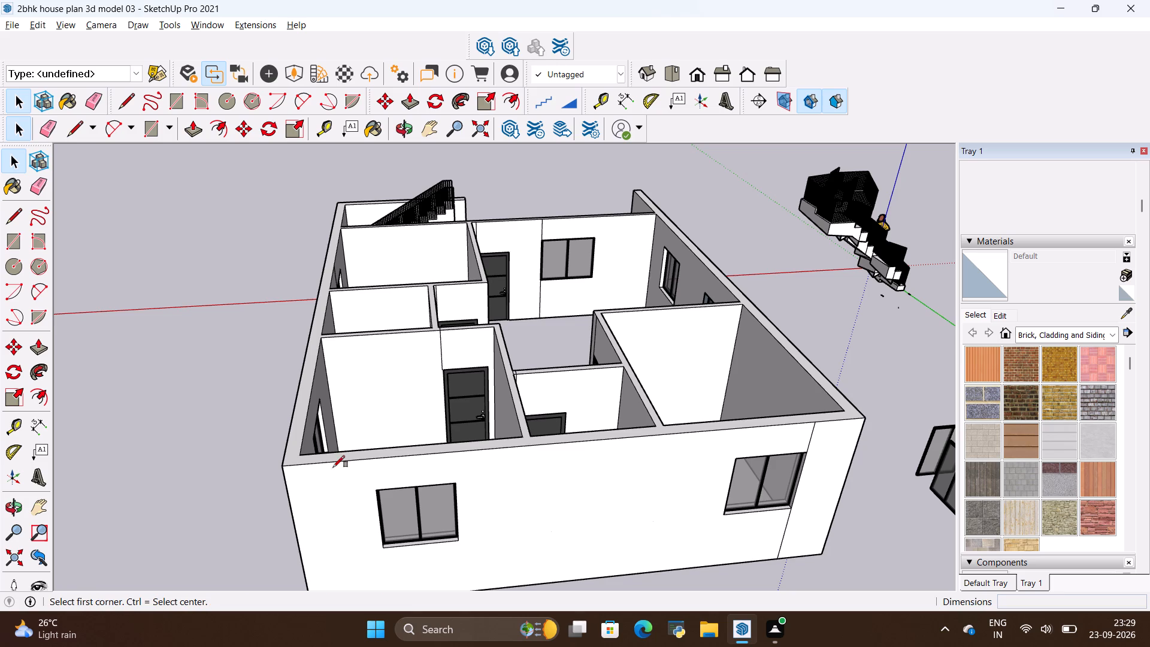
pyautogui.scroll(4, 317, 461)
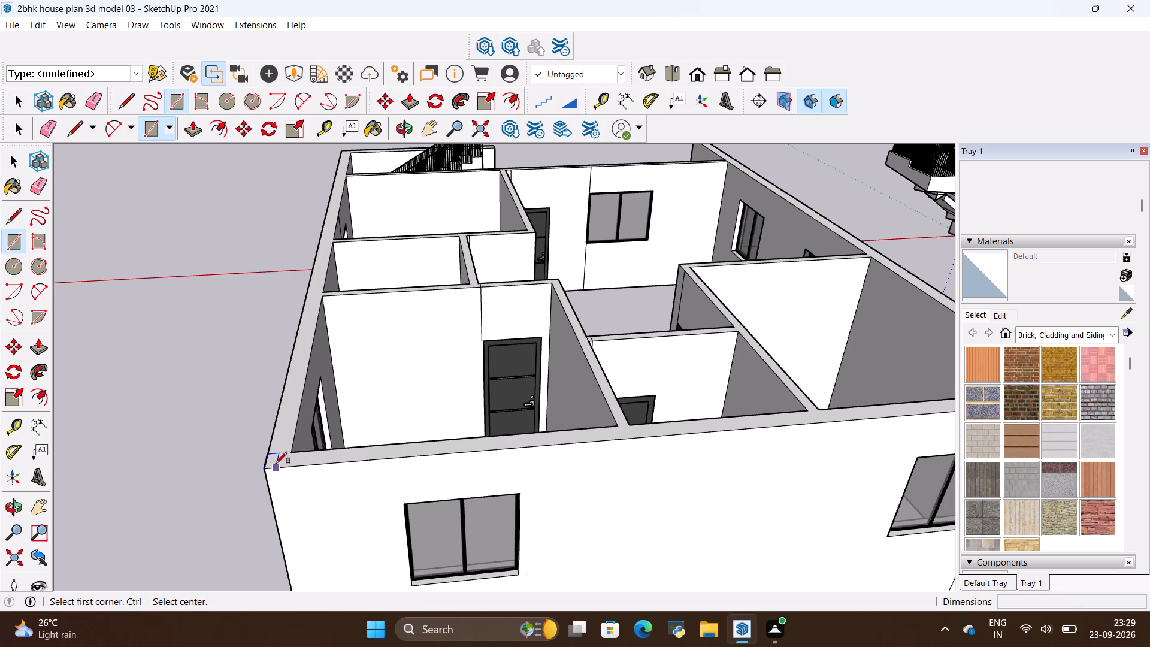
pyautogui.click(271, 466)
pyautogui.scroll(-6, 566, 405)
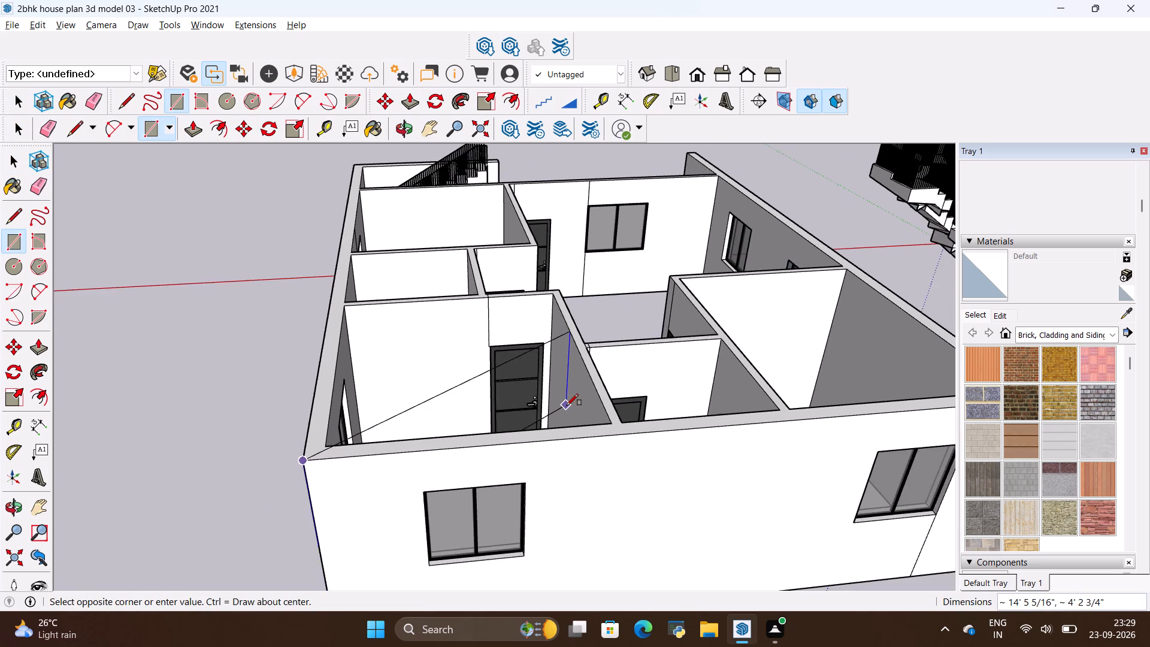
pyautogui.scroll(-5, 567, 406)
pyautogui.scroll(18, 632, 229)
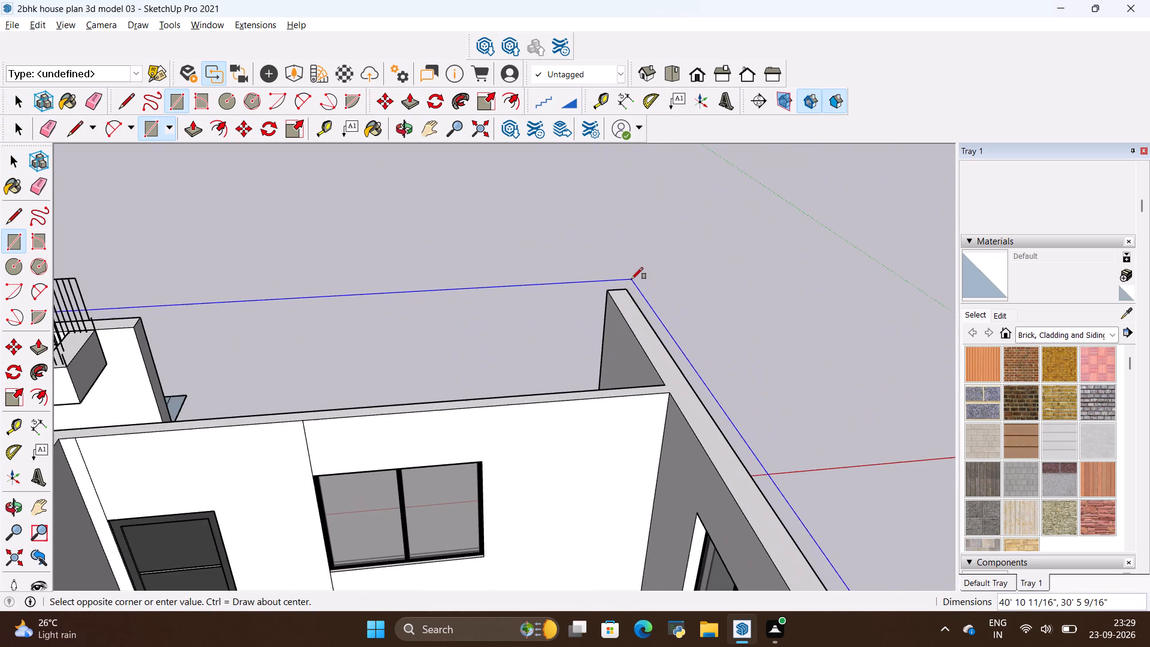
pyautogui.click(631, 289)
pyautogui.scroll(-6, 599, 312)
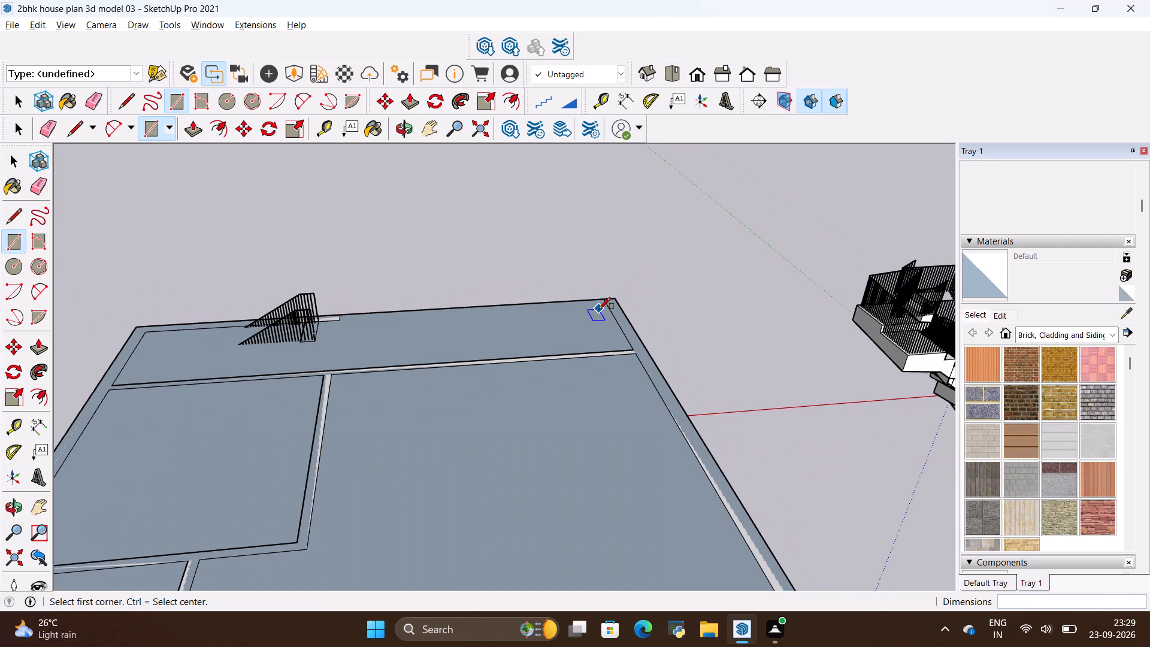
# Push/pull the roof rectangle upward 9" into a slab.
pyautogui.press('p')
pyautogui.click(592, 367)
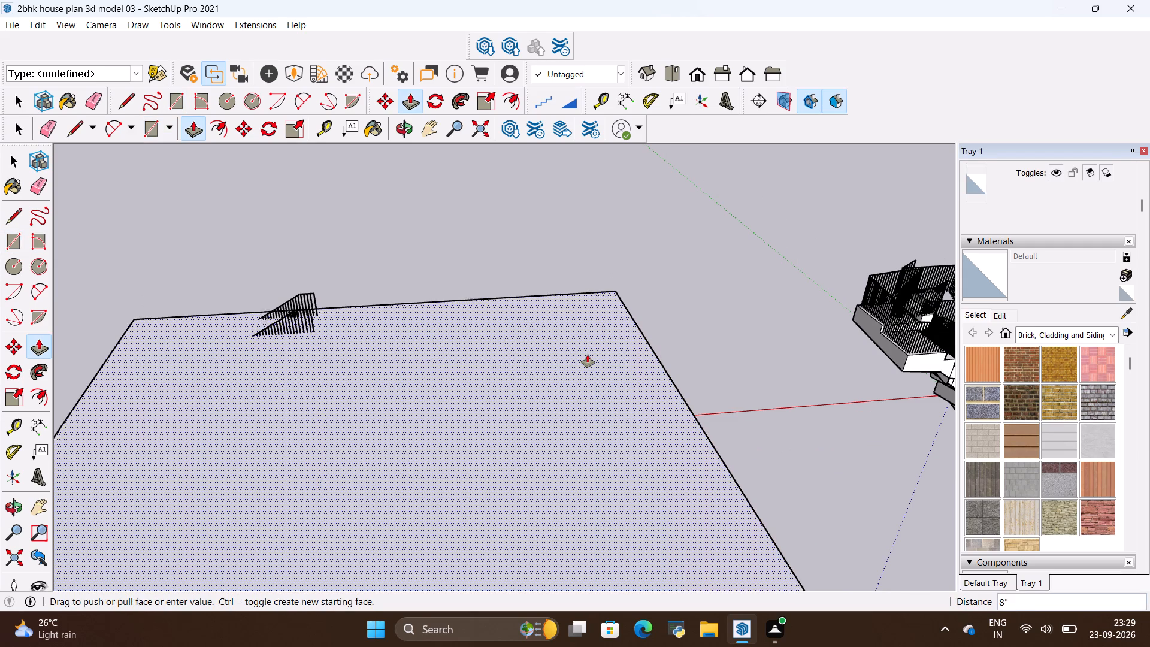
pyautogui.press('BackSpace')
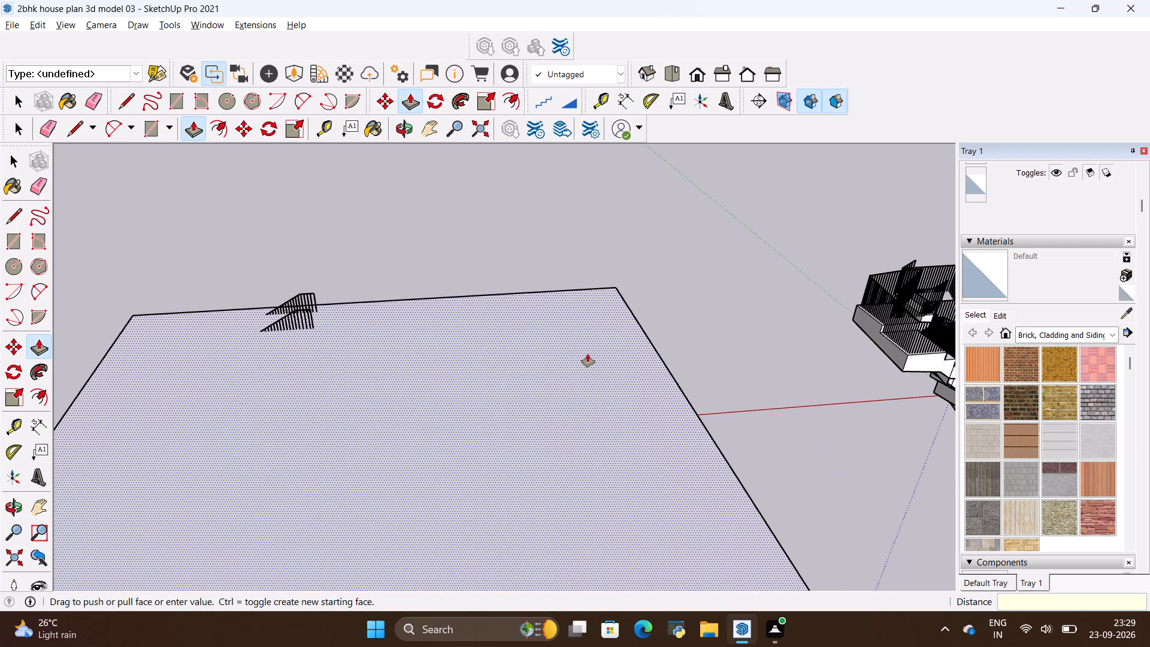
pyautogui.press('9')
pyautogui.hotkey('shift', '"')
pyautogui.press('Return')
# Select the whole roof slab with all its faces and edges and make it a group.
pyautogui.scroll(-5, 584, 350)
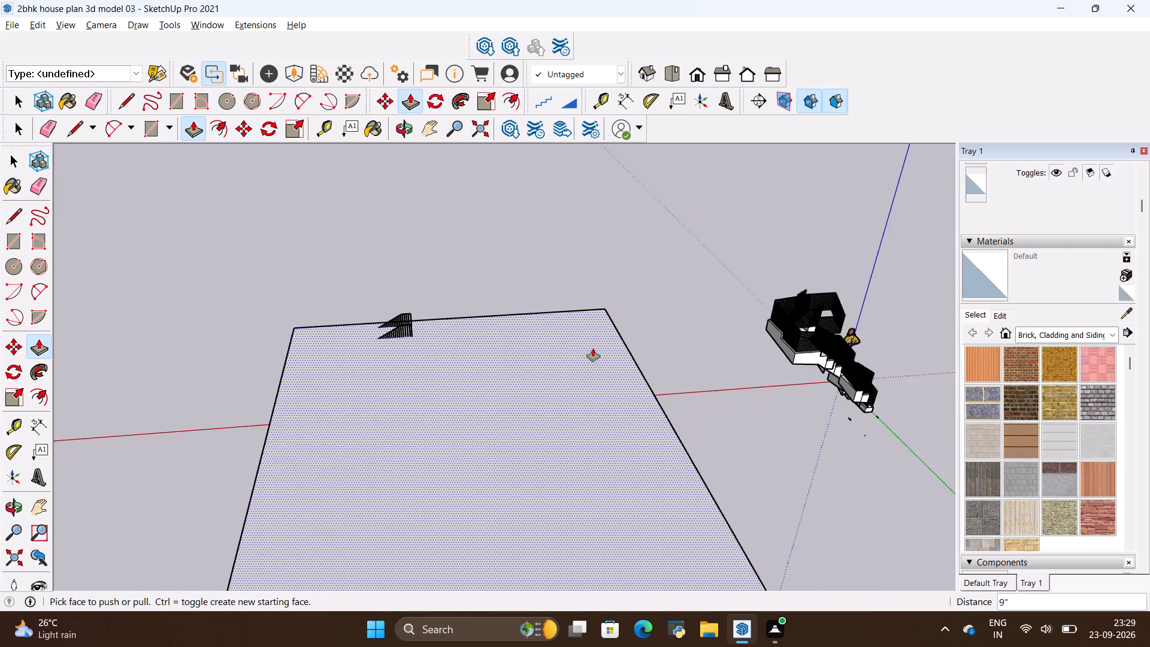
pyautogui.scroll(-5, 593, 349)
pyautogui.moveTo(697, 440); pyautogui.dragTo(243, 452, button='middle')
pyautogui.moveTo(527, 374); pyautogui.dragTo(262, 374, button='middle')
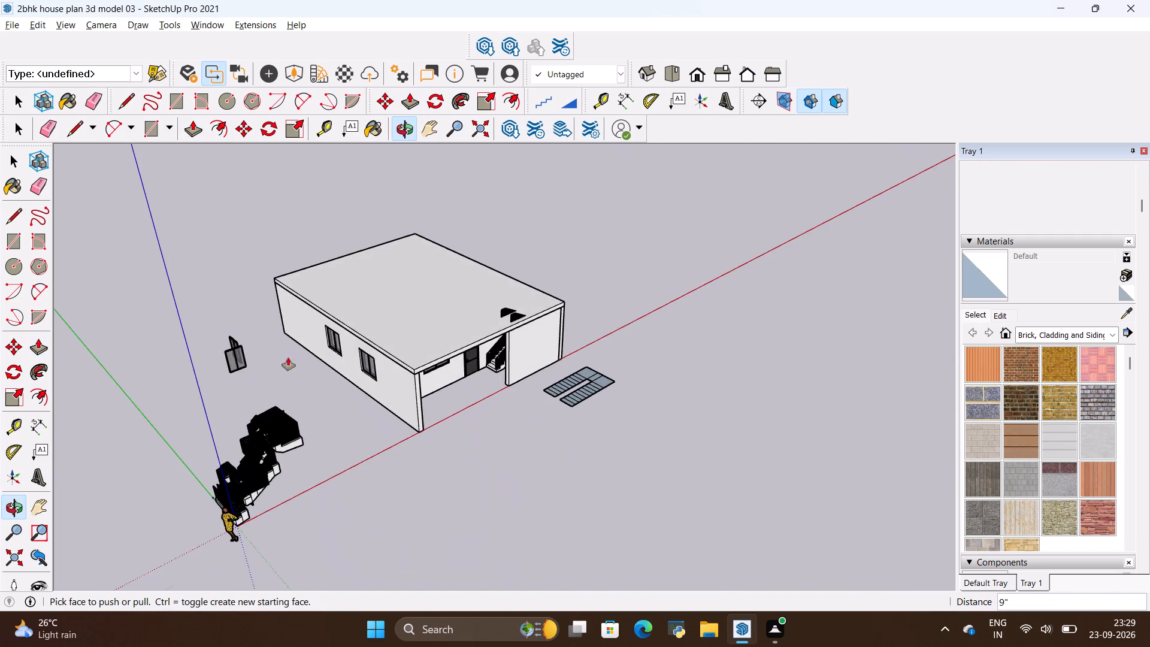
pyautogui.scroll(14, 444, 343)
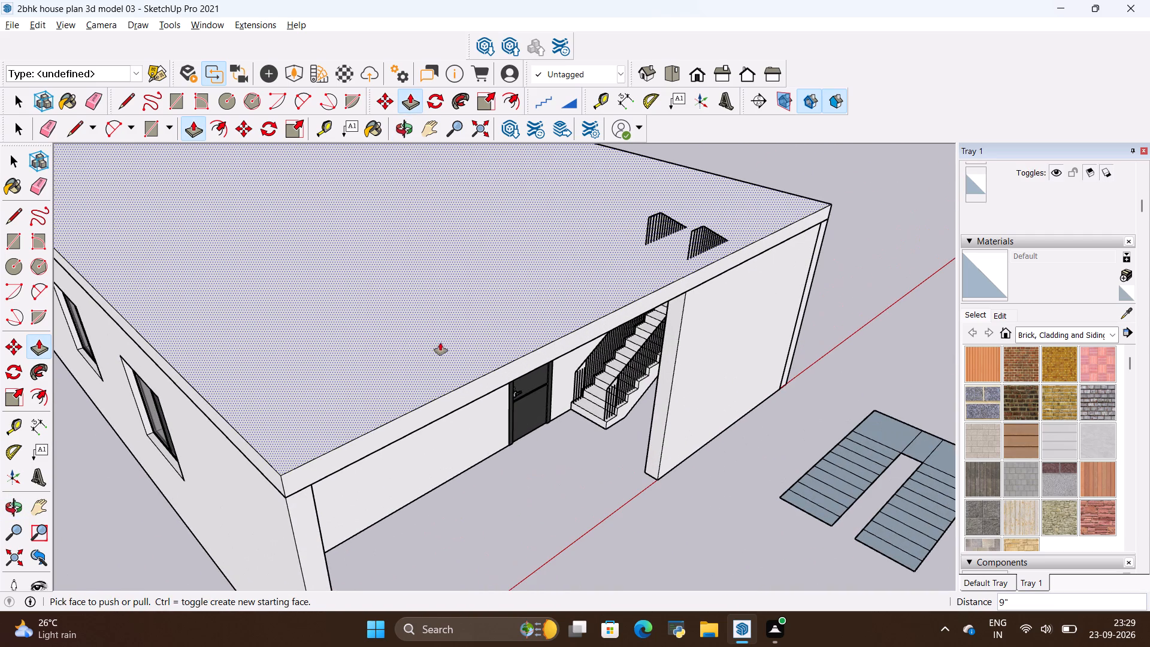
pyautogui.press('space')
pyautogui.tripleClick(433, 341)
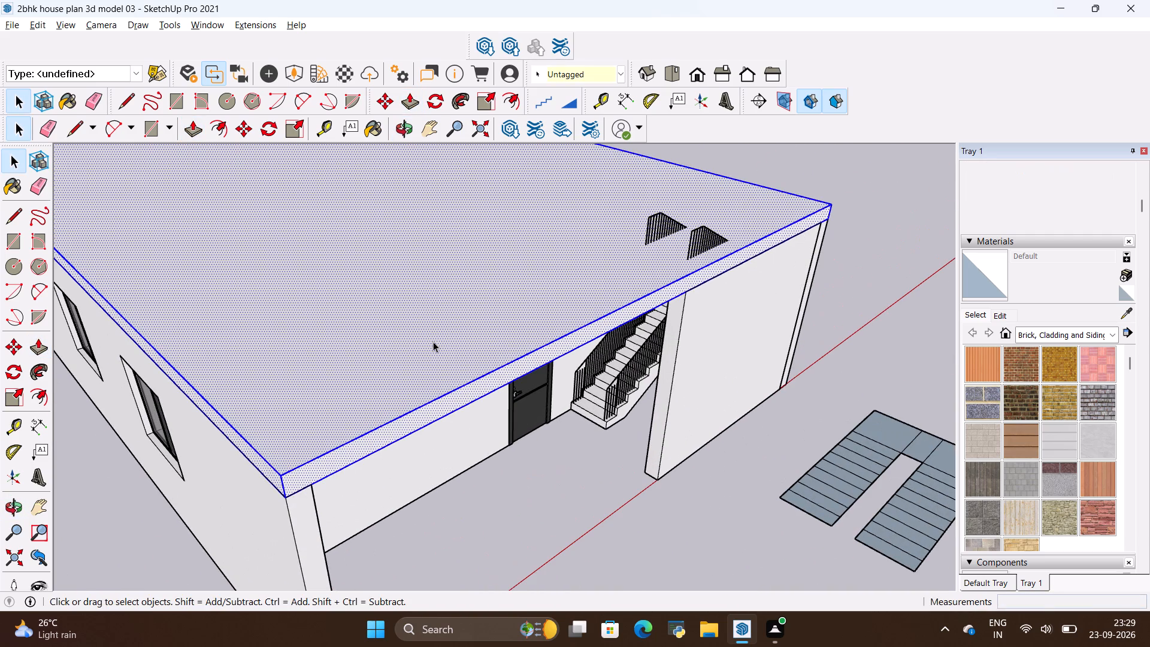
pyautogui.click(433, 341)
pyautogui.tripleClick(433, 341)
pyautogui.doubleClick(433, 341)
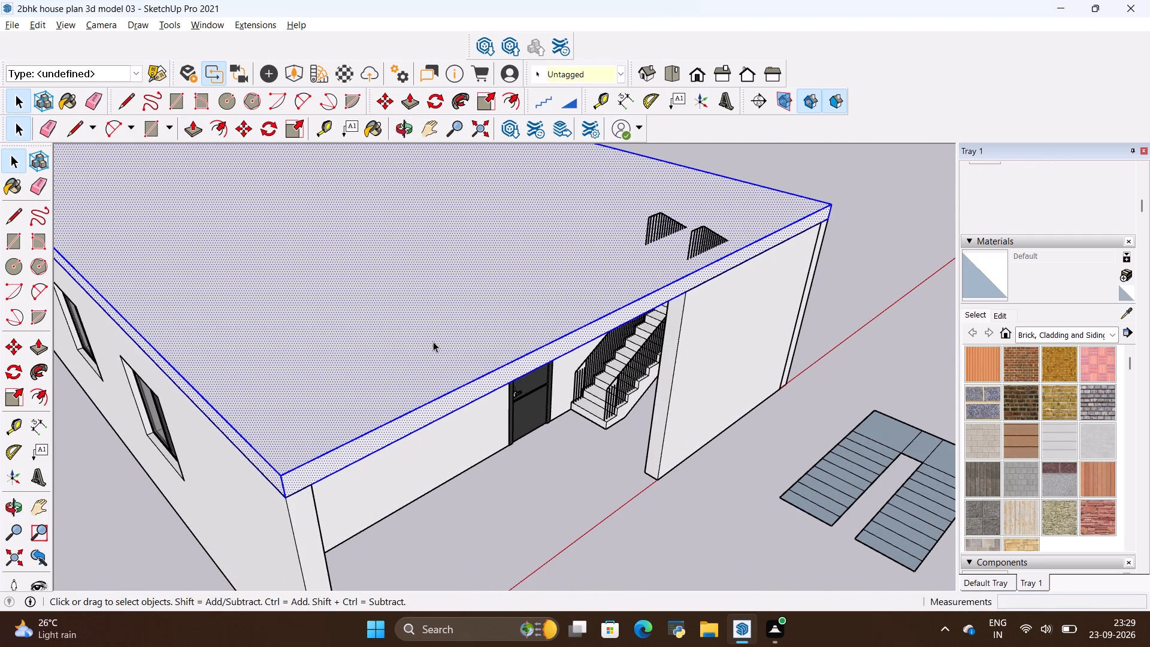
pyautogui.rightClick(433, 341)
pyautogui.click(477, 464)
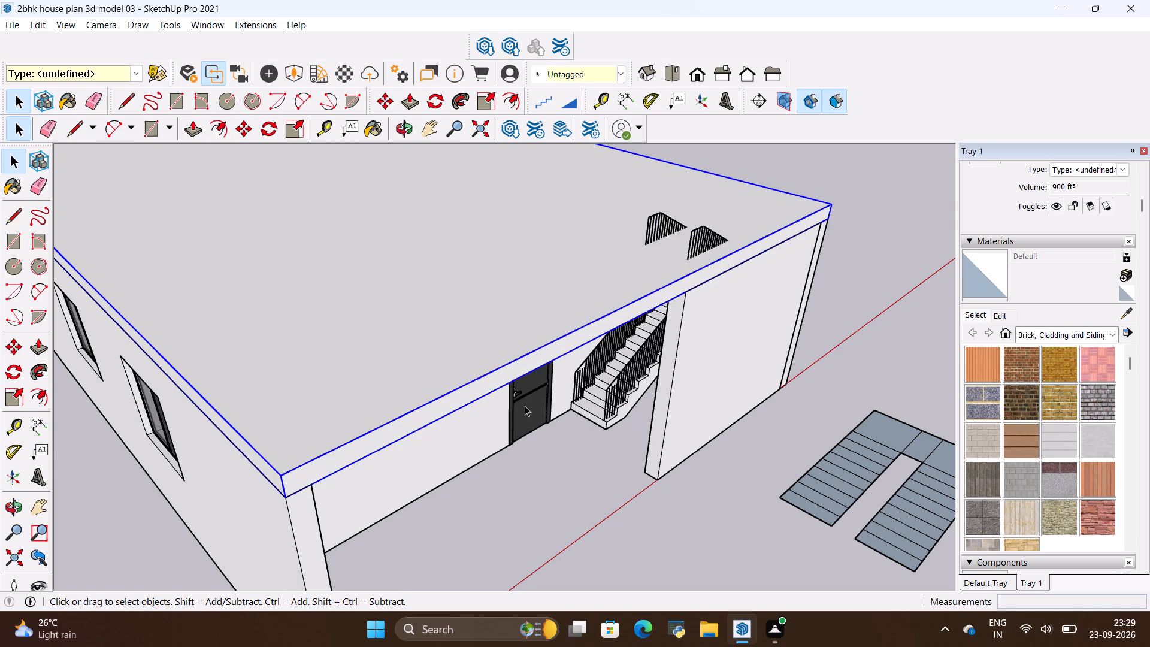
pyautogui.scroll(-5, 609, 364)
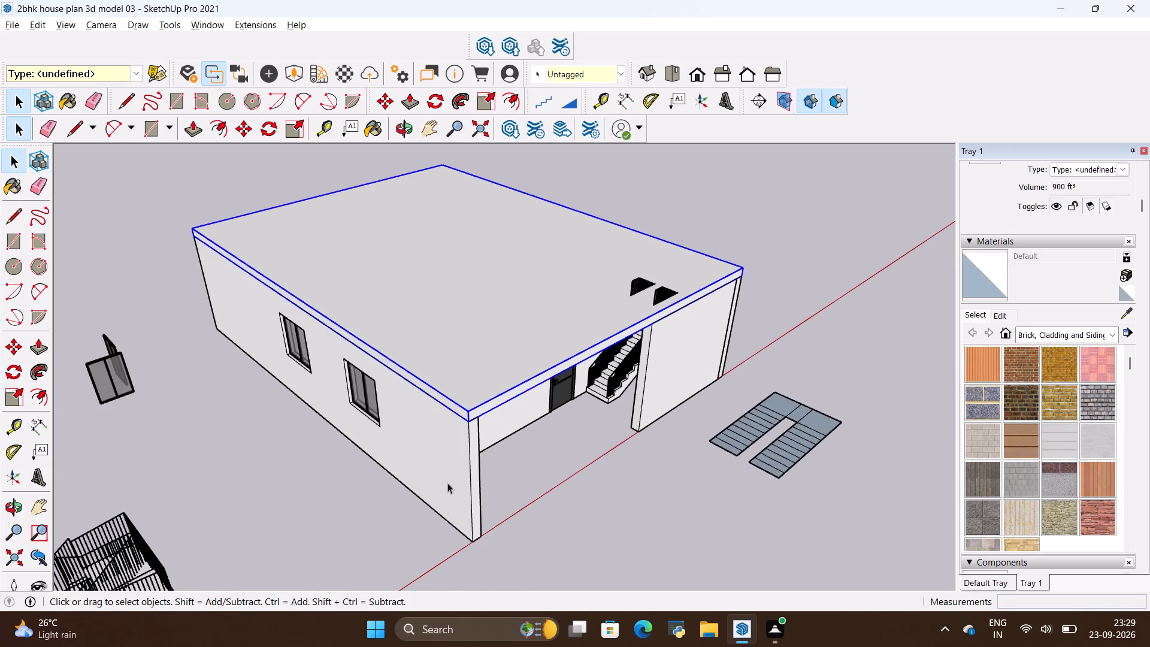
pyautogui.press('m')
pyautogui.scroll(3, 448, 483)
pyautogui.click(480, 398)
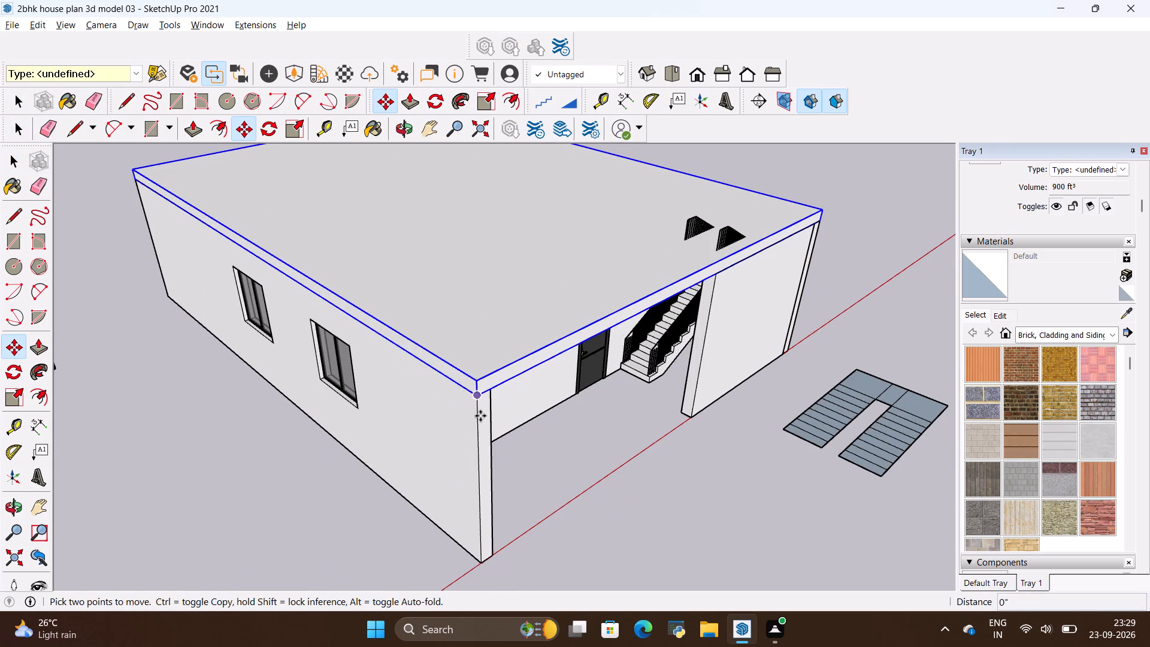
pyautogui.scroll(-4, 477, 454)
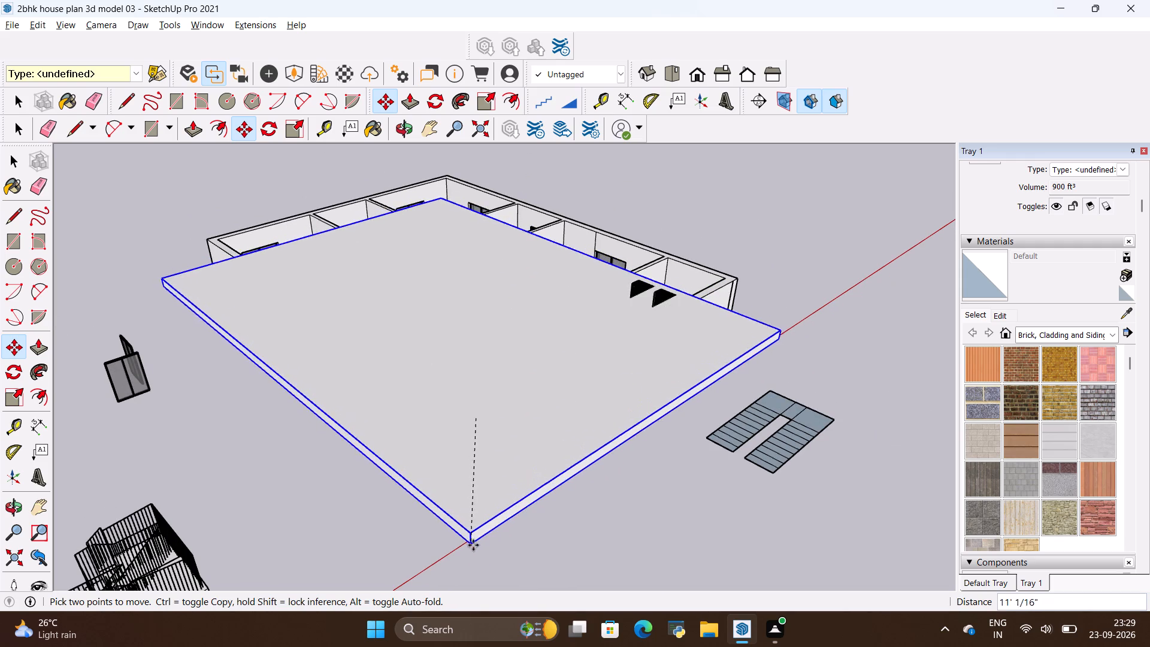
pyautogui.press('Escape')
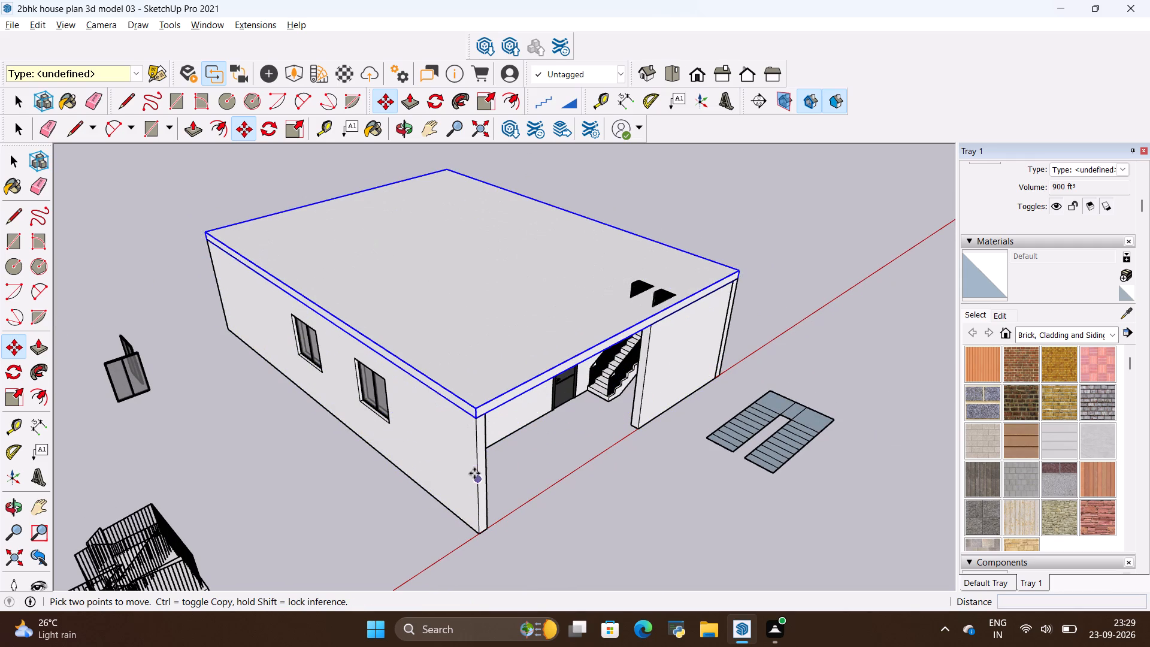
# Copy the roof slab group 10' 9" straight down, placing its top corner on the bottom outer corner of the walls as a floor slab.
pyautogui.scroll(-4, 471, 446)
pyautogui.scroll(6, 466, 536)
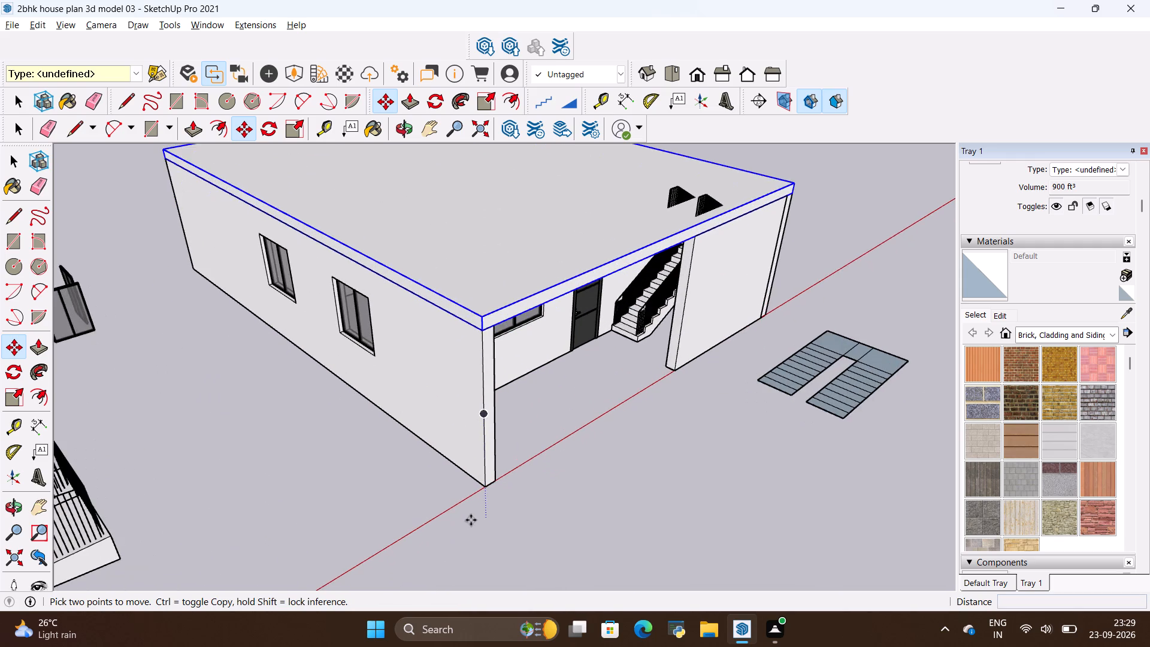
pyautogui.scroll(1, 471, 520)
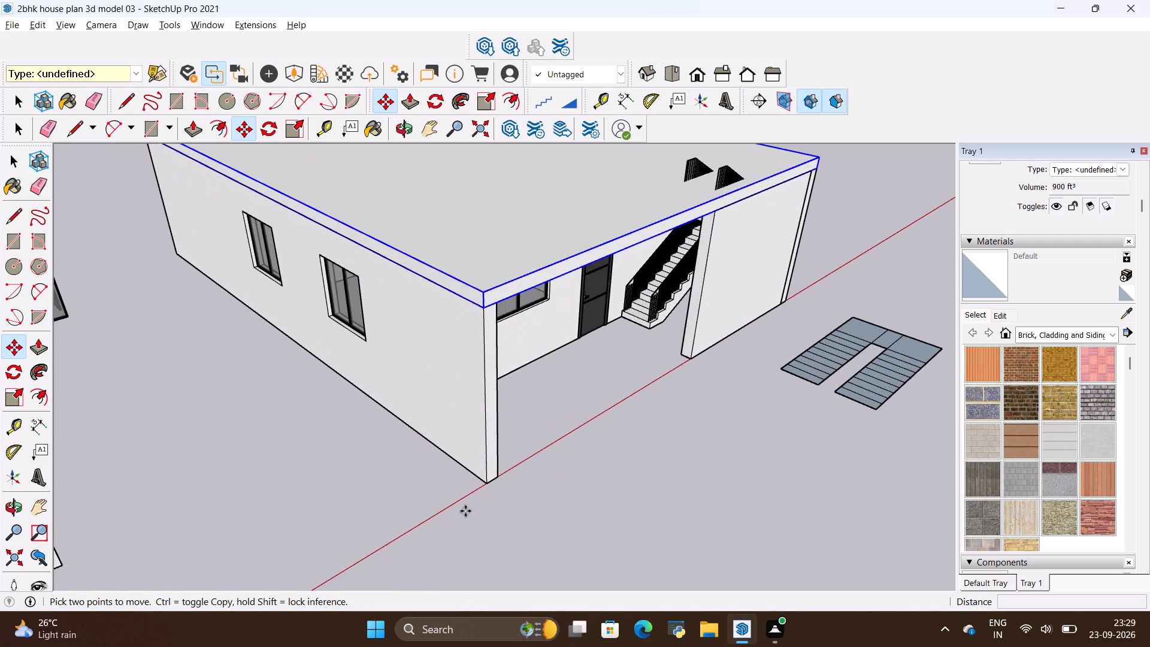
pyautogui.scroll(1, 479, 395)
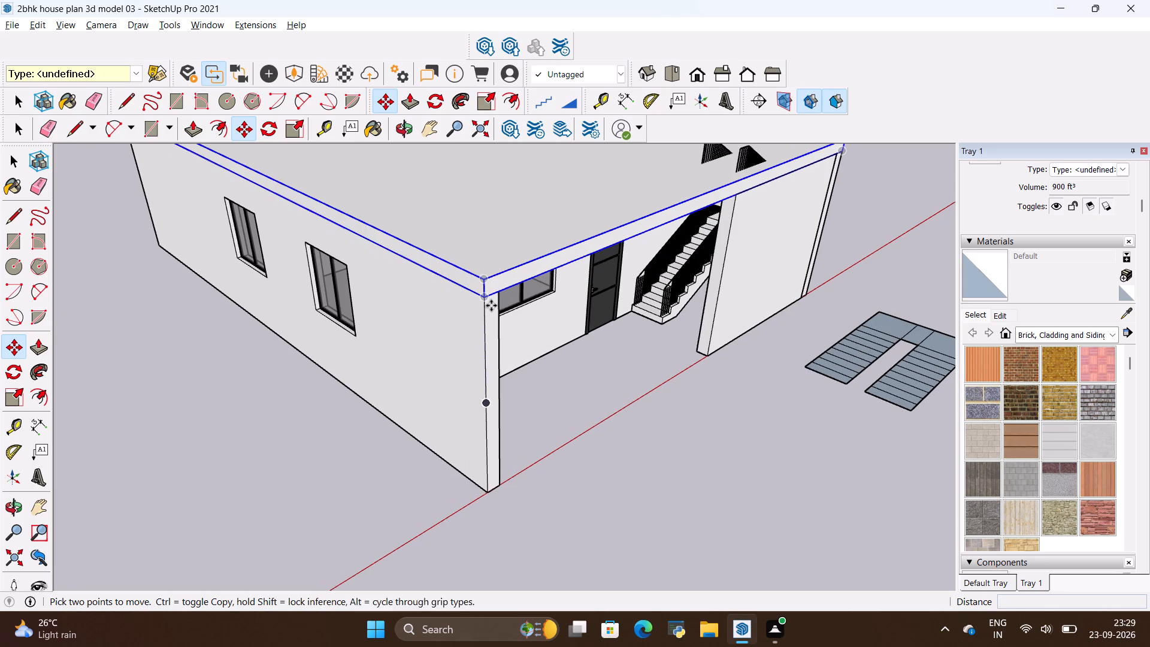
pyautogui.click(484, 279)
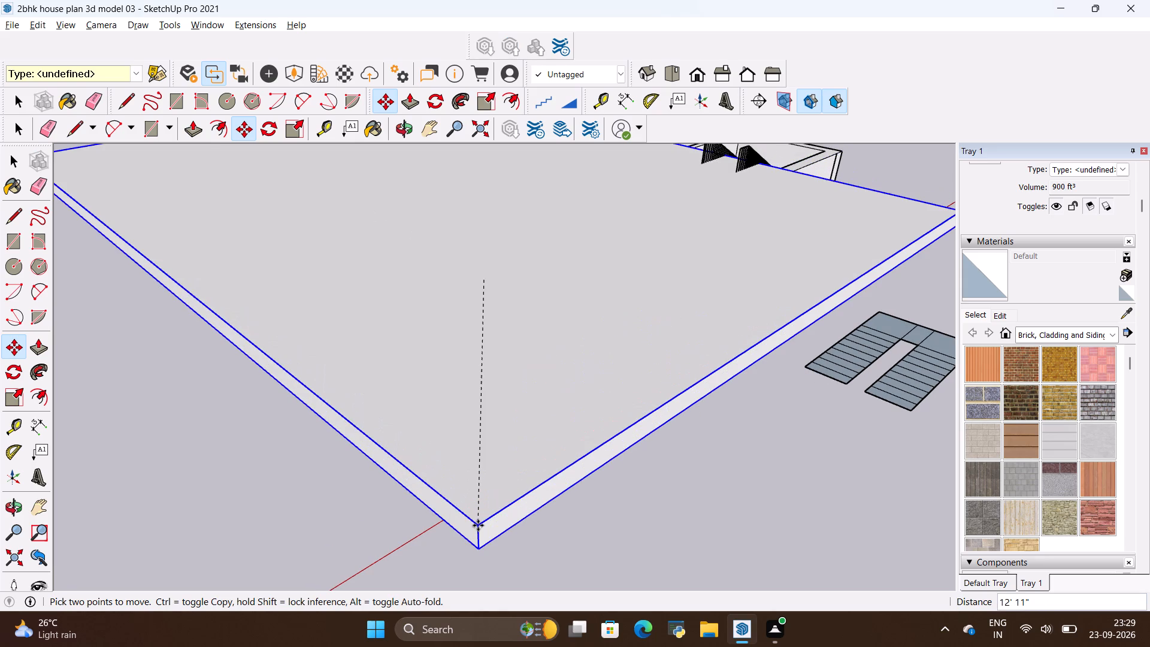
pyautogui.scroll(5, 478, 520)
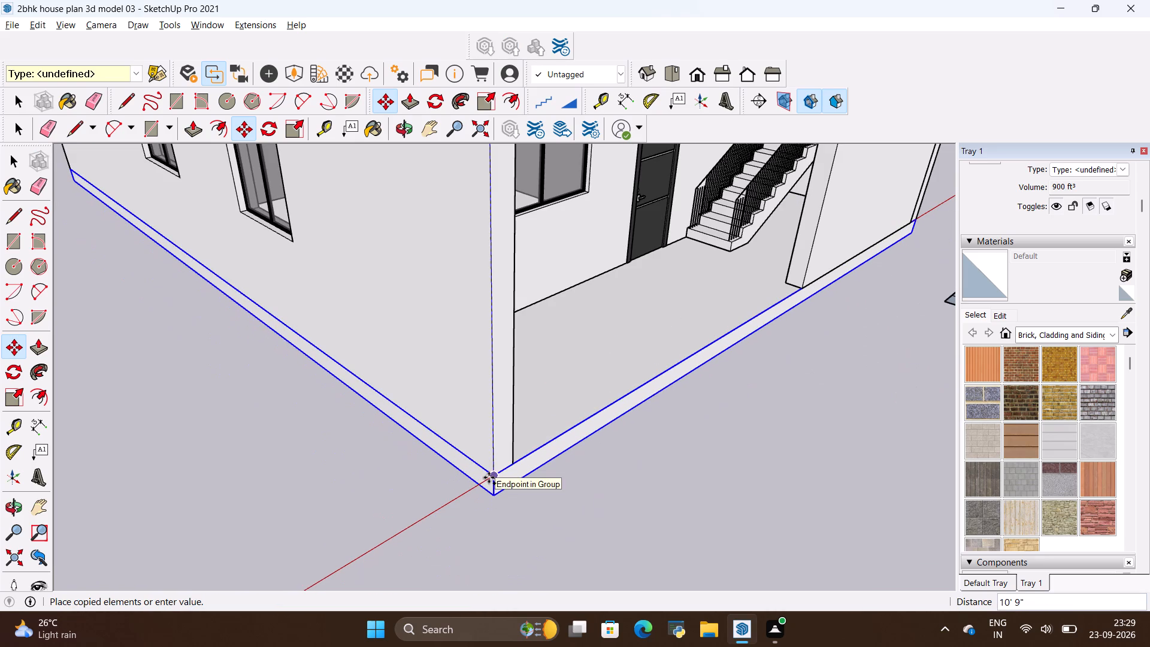
pyautogui.scroll(-5, 491, 474)
pyautogui.scroll(5, 491, 474)
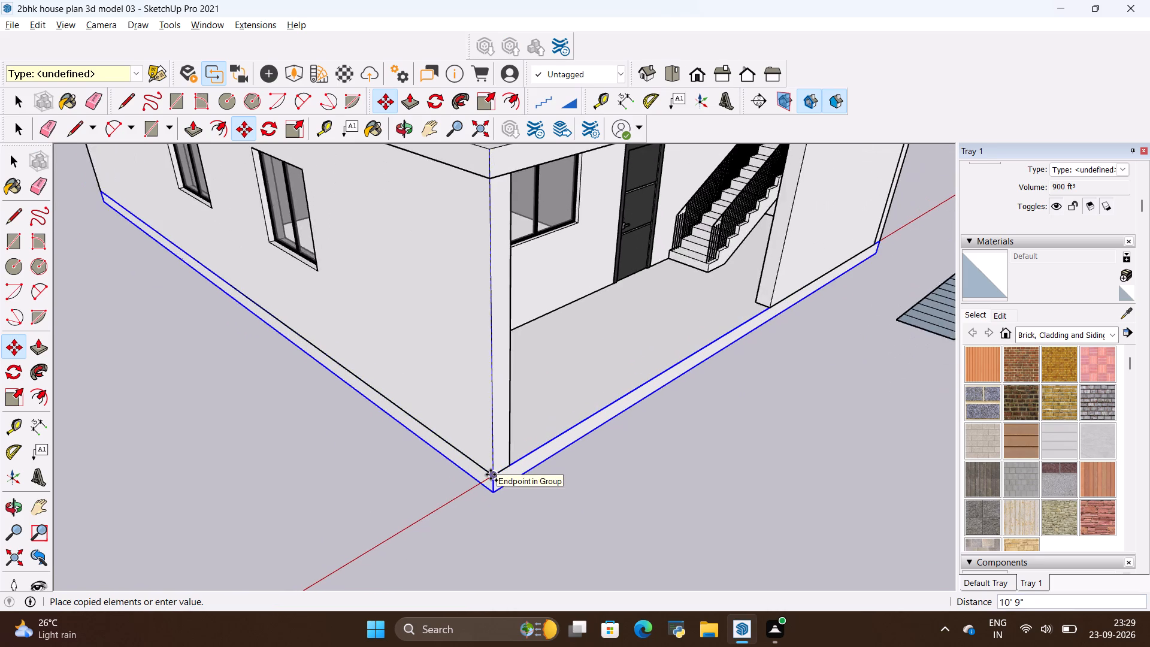
pyautogui.click(491, 474)
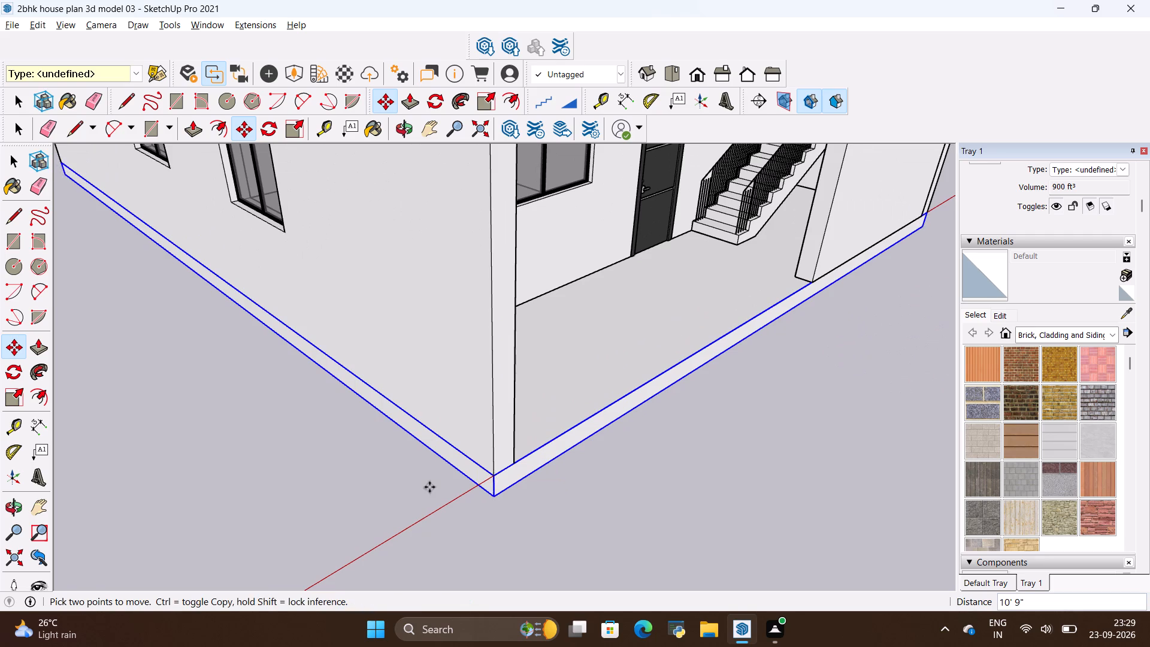
# Hide the roof slab group on top of the walls to expose the rooms and stairwell.
pyautogui.scroll(-10, 429, 487)
pyautogui.scroll(5, 509, 252)
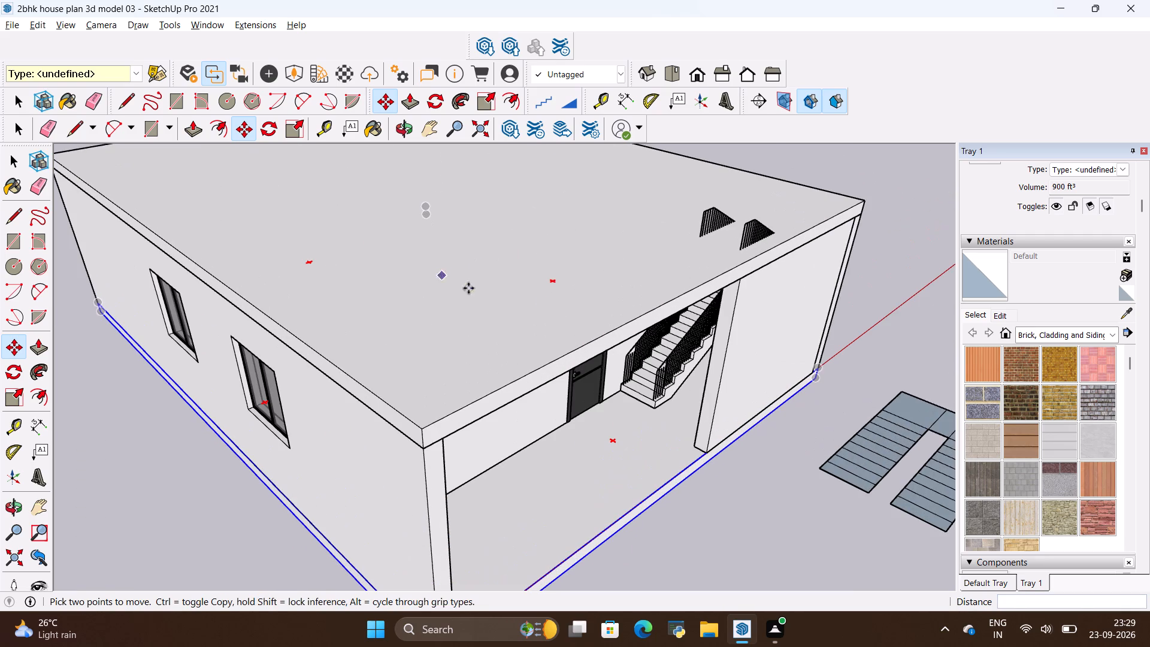
pyautogui.moveTo(750, 365); pyautogui.dragTo(556, 357, button='middle')
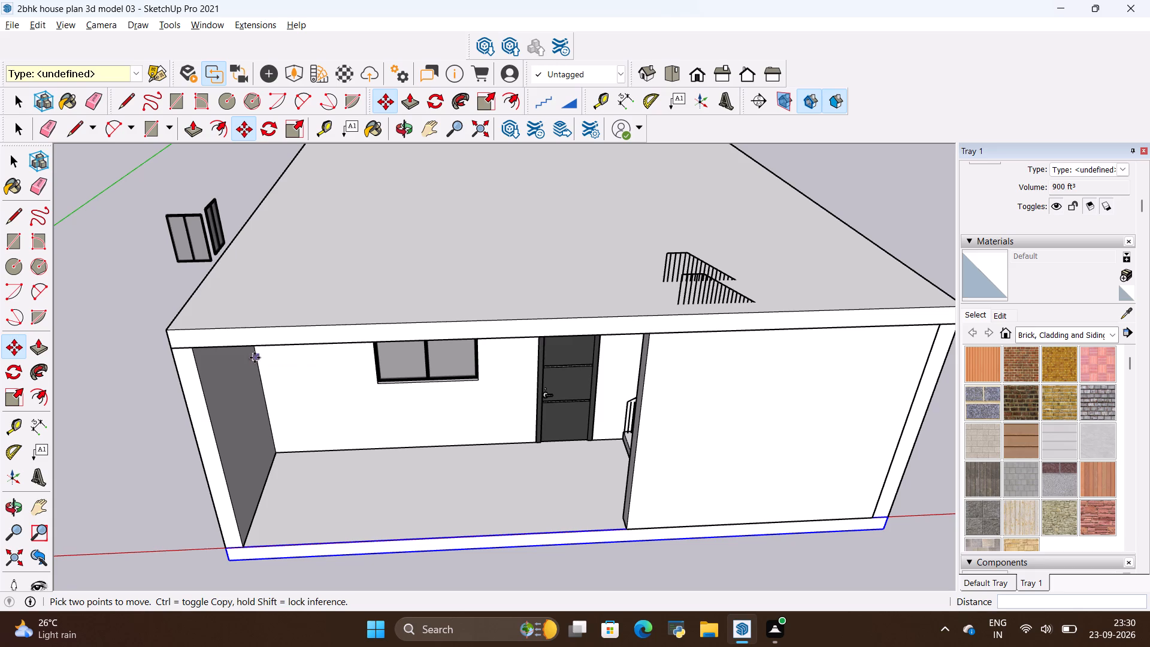
pyautogui.scroll(-6, 567, 376)
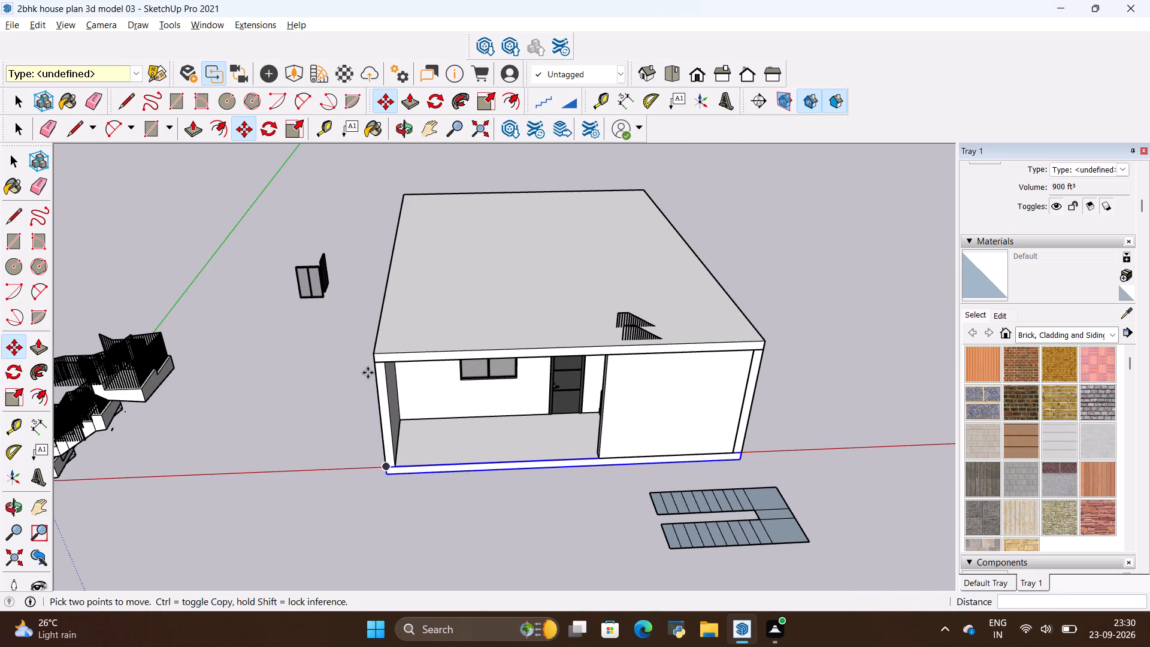
pyautogui.press('space')
pyautogui.click(312, 386)
pyautogui.click(477, 351)
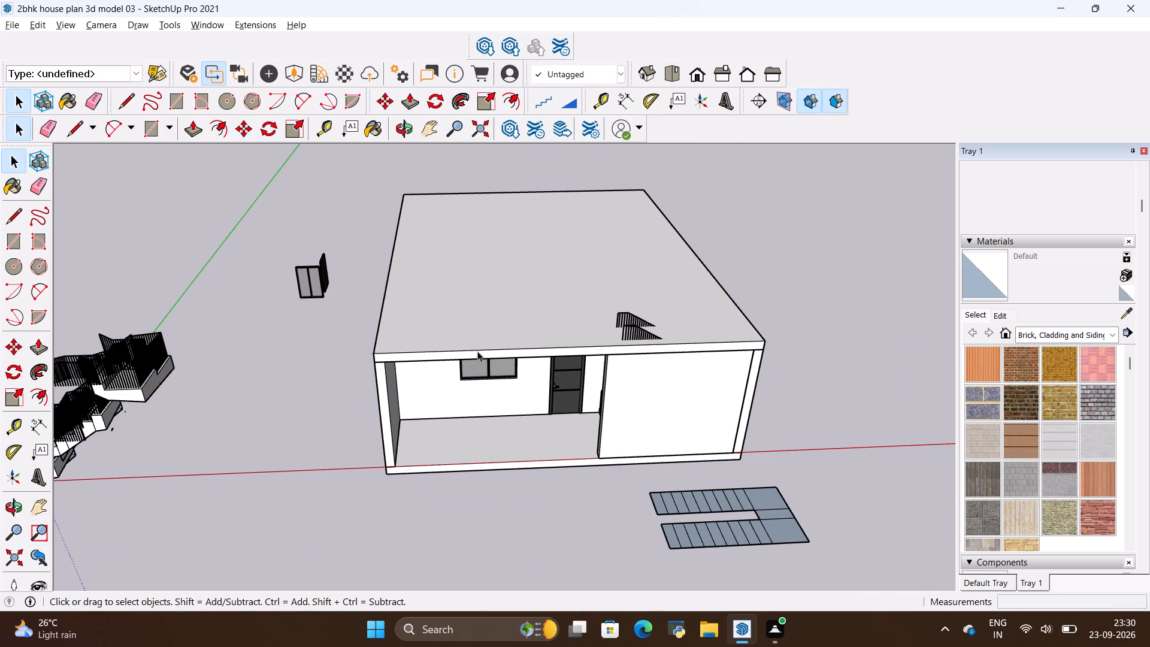
pyautogui.rightClick(481, 350)
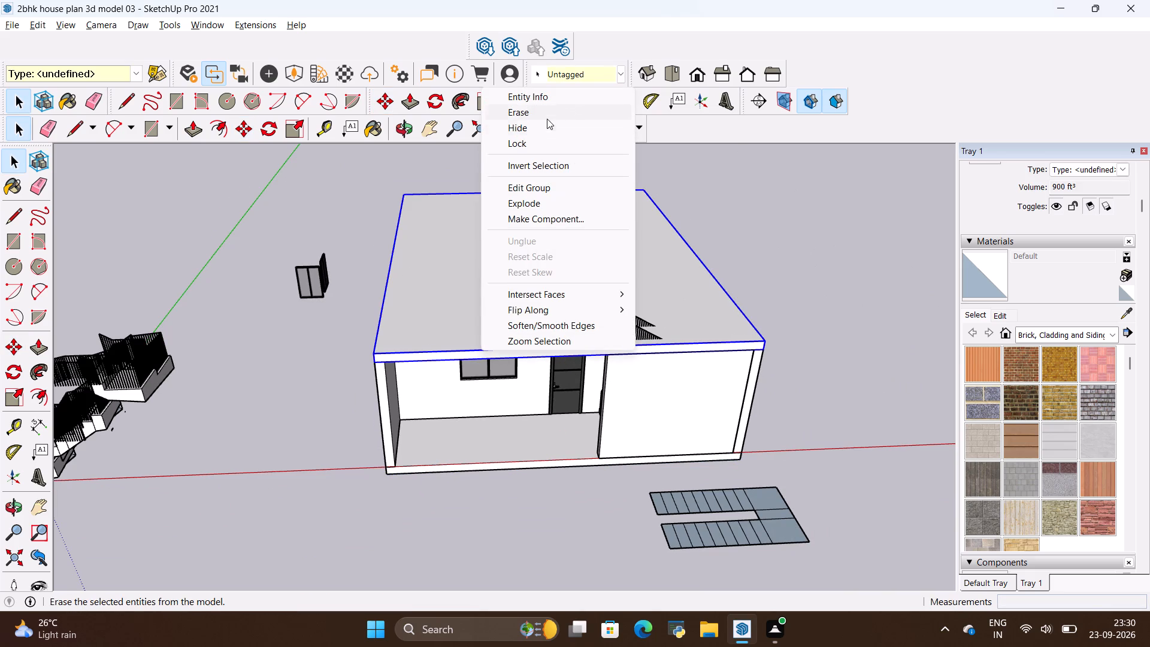
pyautogui.click(545, 123)
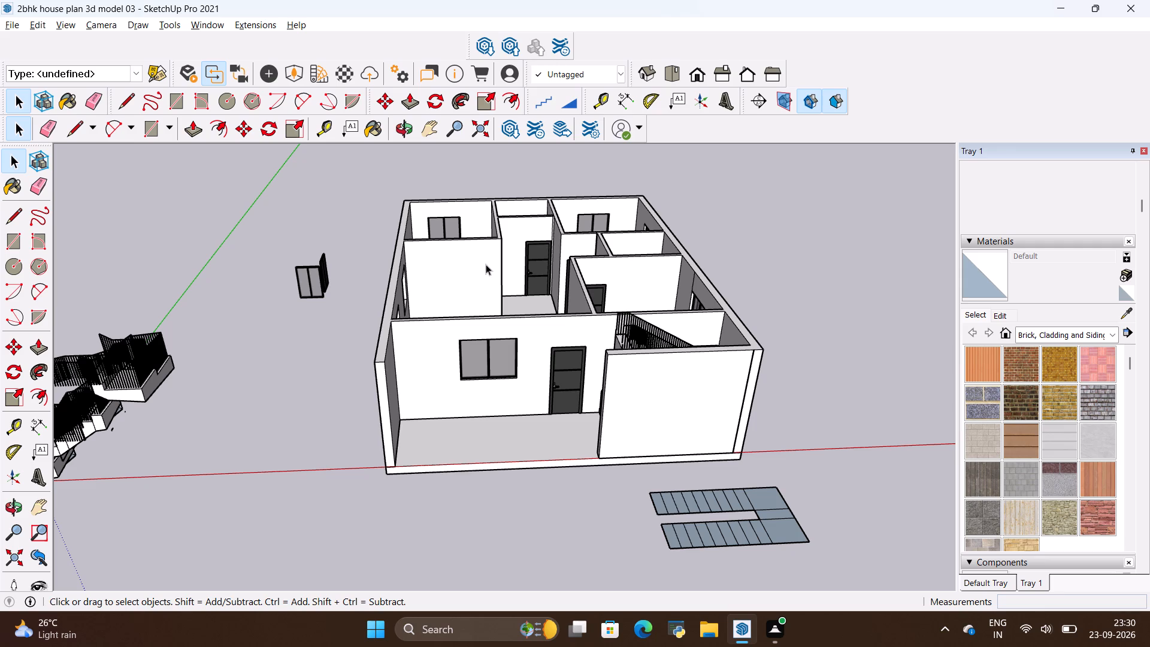
# Start a rectangle on the floor at the wall-side corner of the staircase's bottom step.
pyautogui.scroll(3, 570, 195)
pyautogui.scroll(-3, 449, 368)
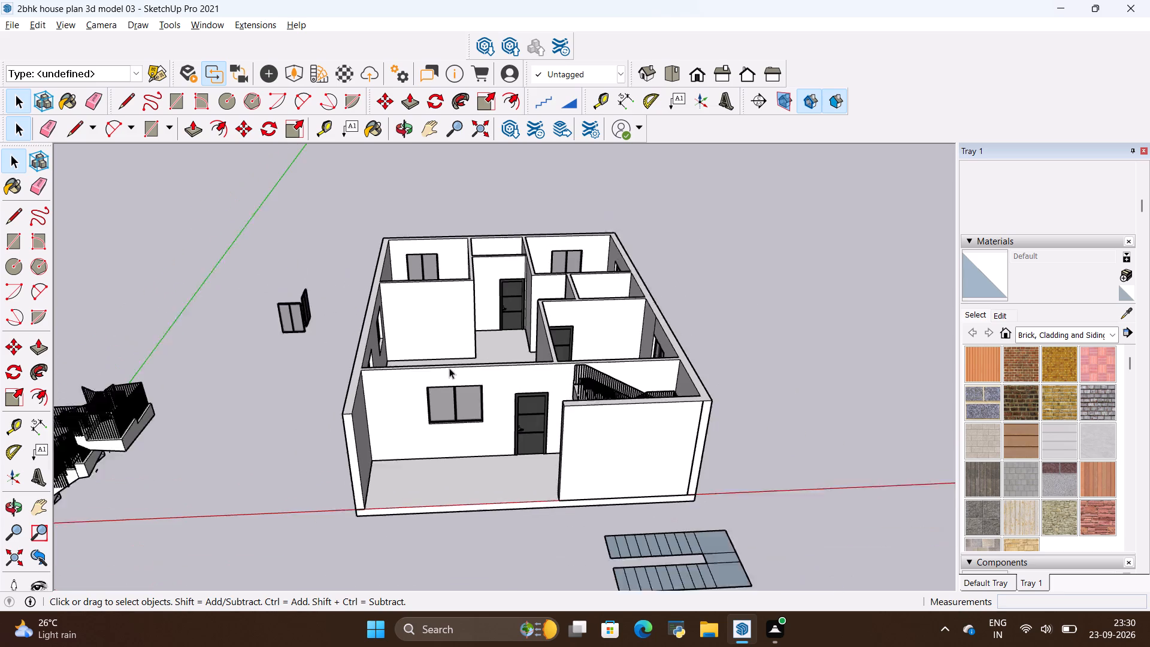
pyautogui.scroll(-2, 449, 368)
pyautogui.moveTo(364, 398); pyautogui.dragTo(715, 487, button='middle')
pyautogui.moveTo(489, 415); pyautogui.dragTo(600, 446, button='middle')
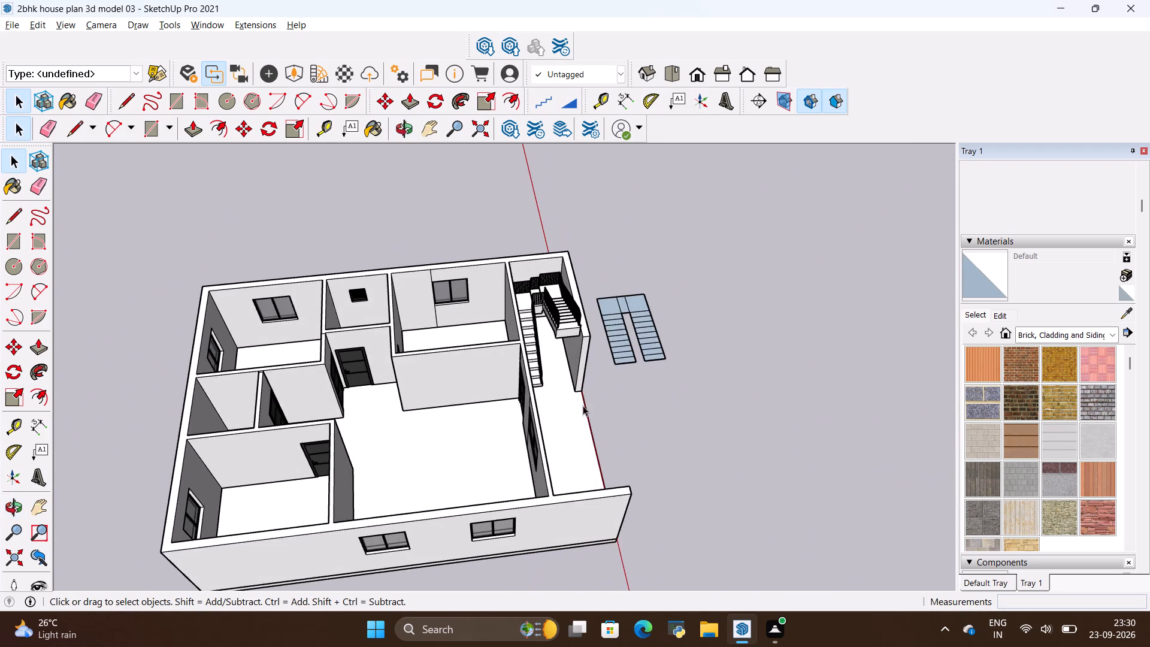
pyautogui.scroll(13, 561, 360)
pyautogui.moveTo(440, 406); pyautogui.dragTo(434, 410, button='middle')
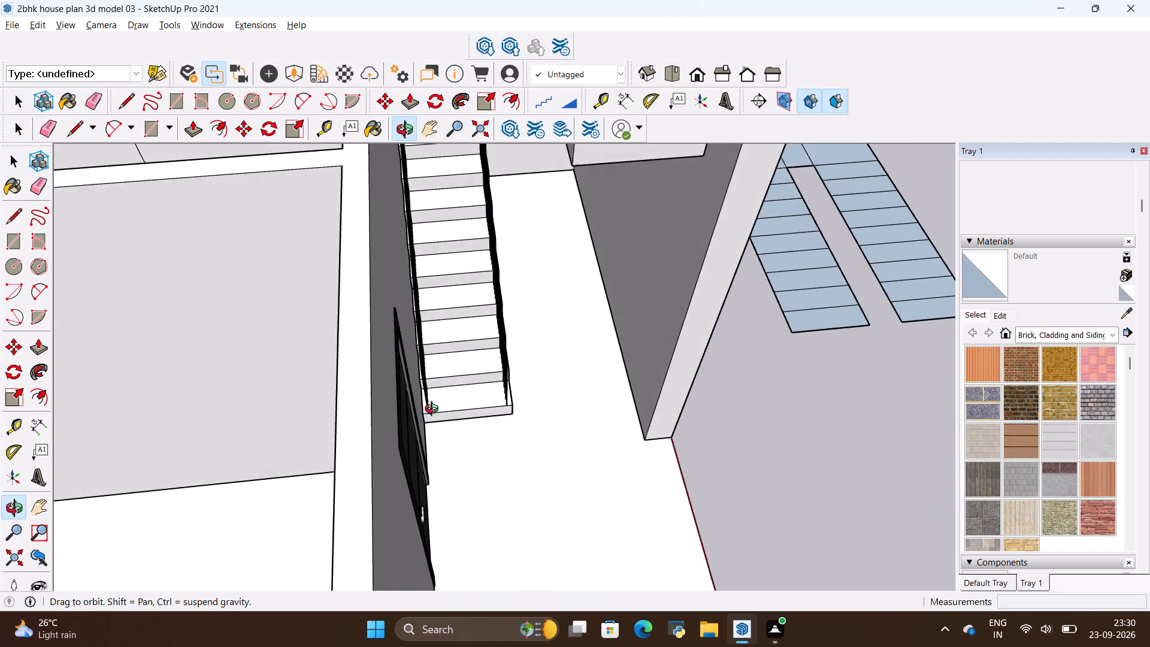
pyautogui.moveTo(434, 410); pyautogui.dragTo(386, 431, button='middle')
pyautogui.scroll(3, 405, 422)
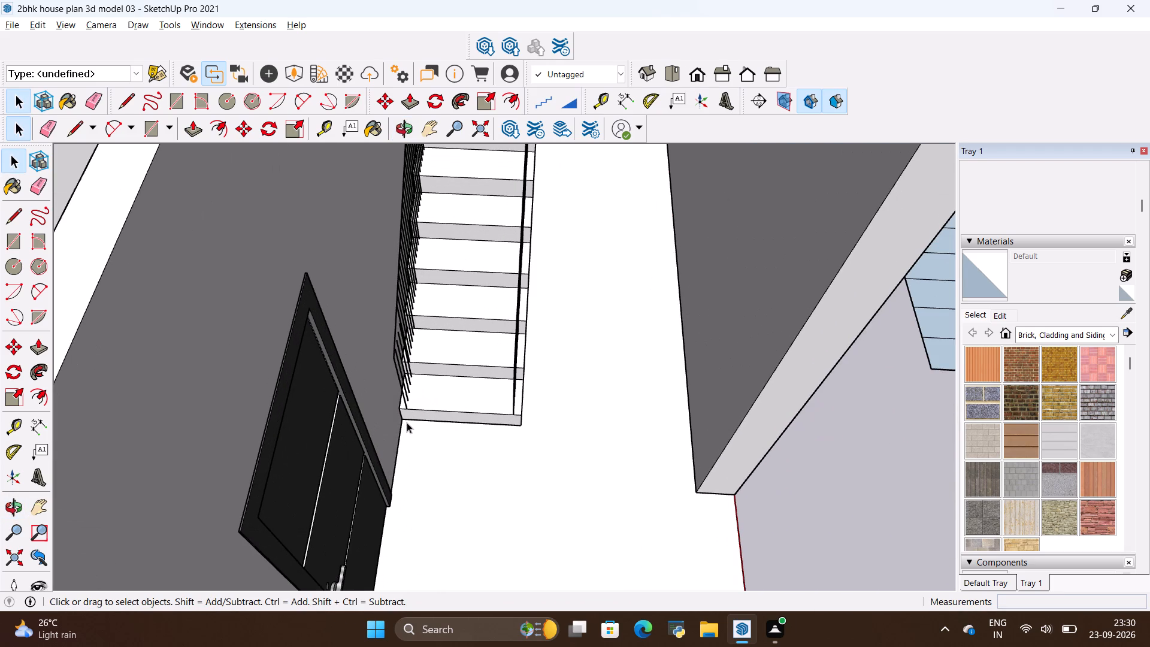
pyautogui.press('r')
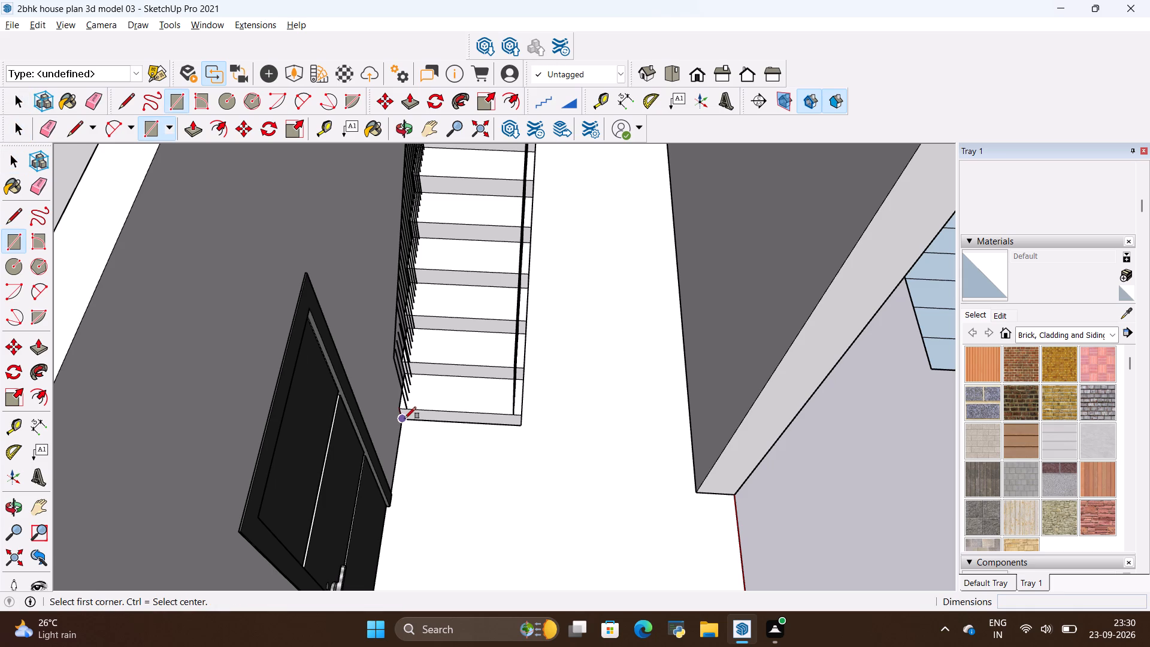
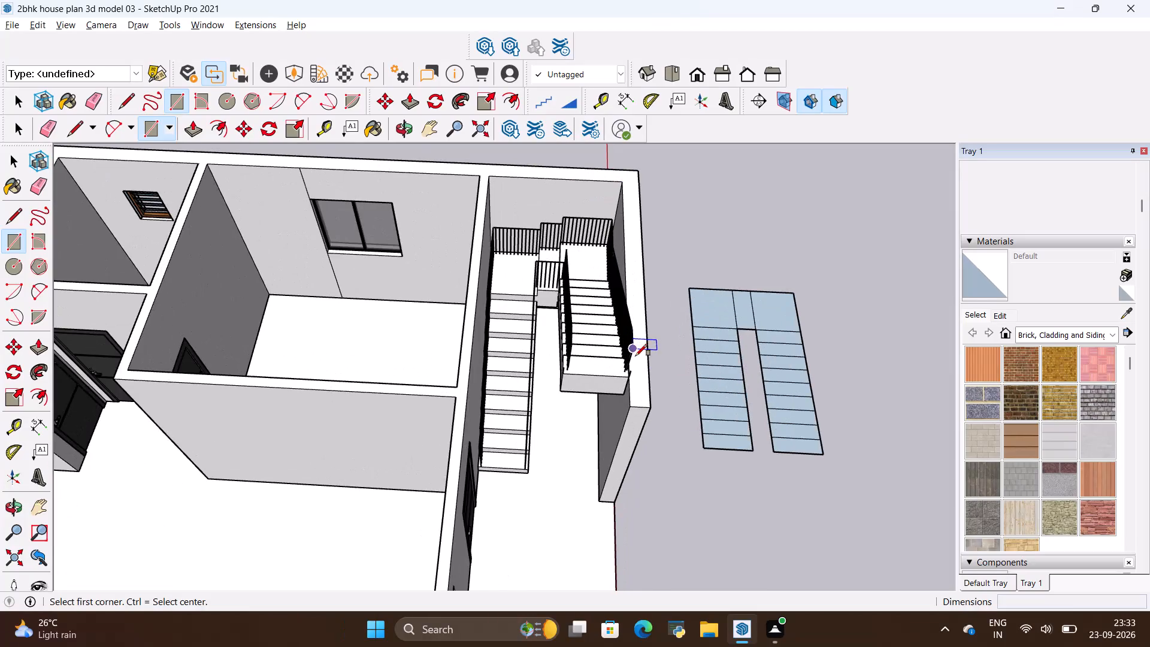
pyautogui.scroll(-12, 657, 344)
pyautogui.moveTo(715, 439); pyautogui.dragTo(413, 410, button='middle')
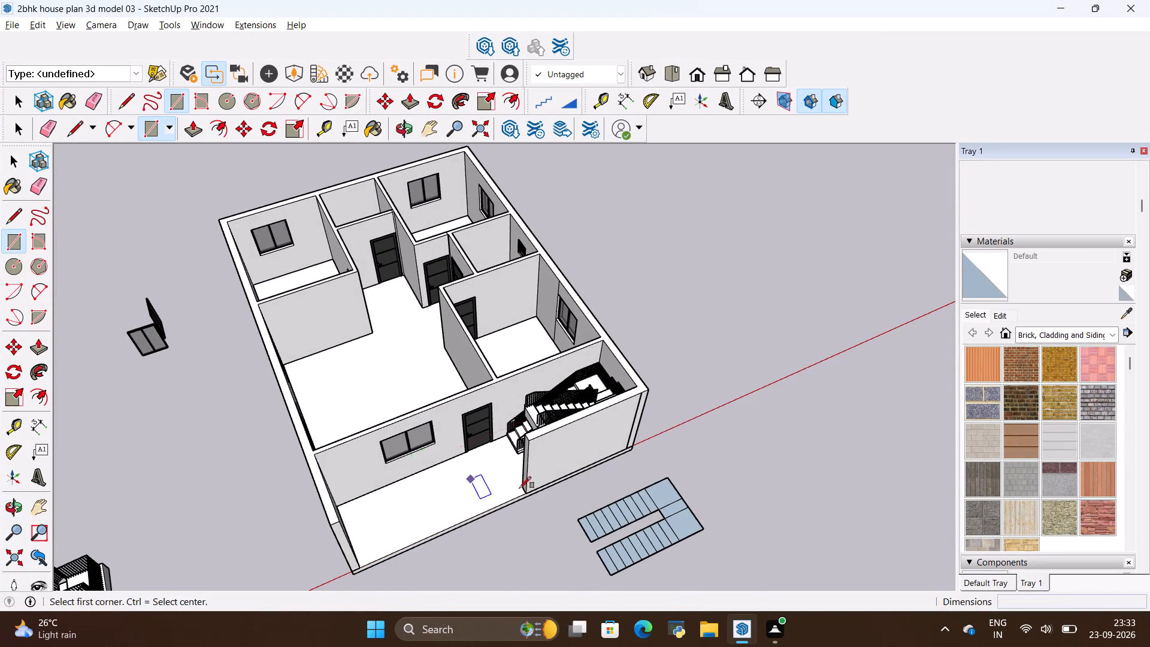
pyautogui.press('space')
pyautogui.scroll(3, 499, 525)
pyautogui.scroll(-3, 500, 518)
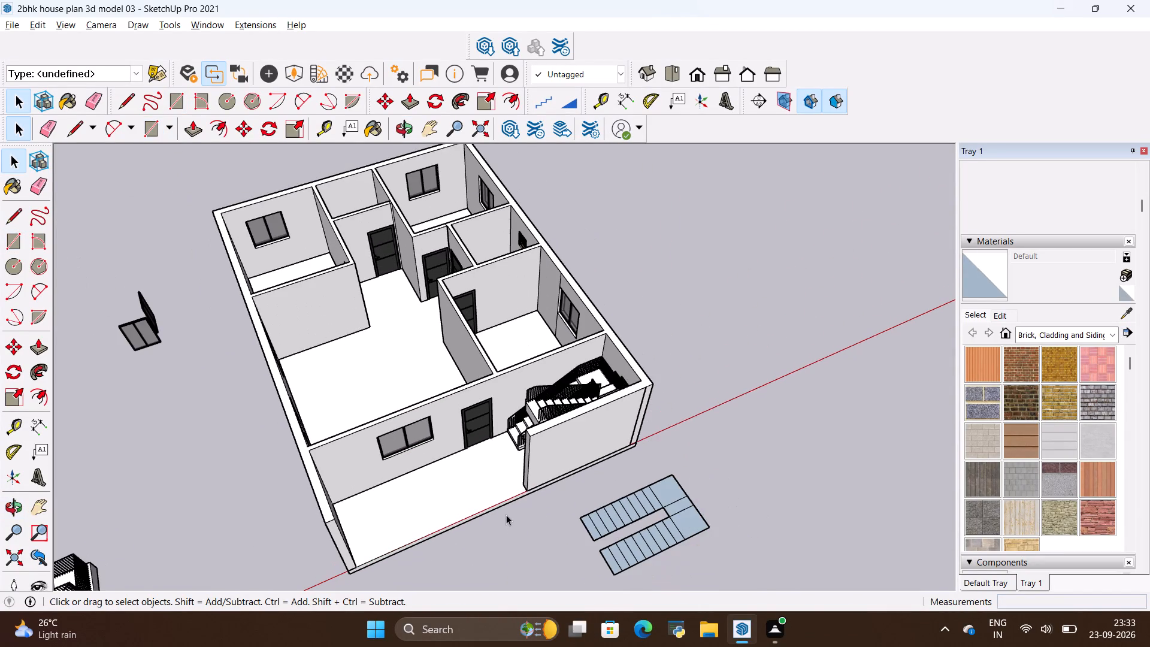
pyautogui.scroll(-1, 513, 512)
# Draw a rectangle about 6' wide on the stairwell floor, from the bottom step's wall-side corner to the far opposite wall corner.
pyautogui.scroll(1, 398, 409)
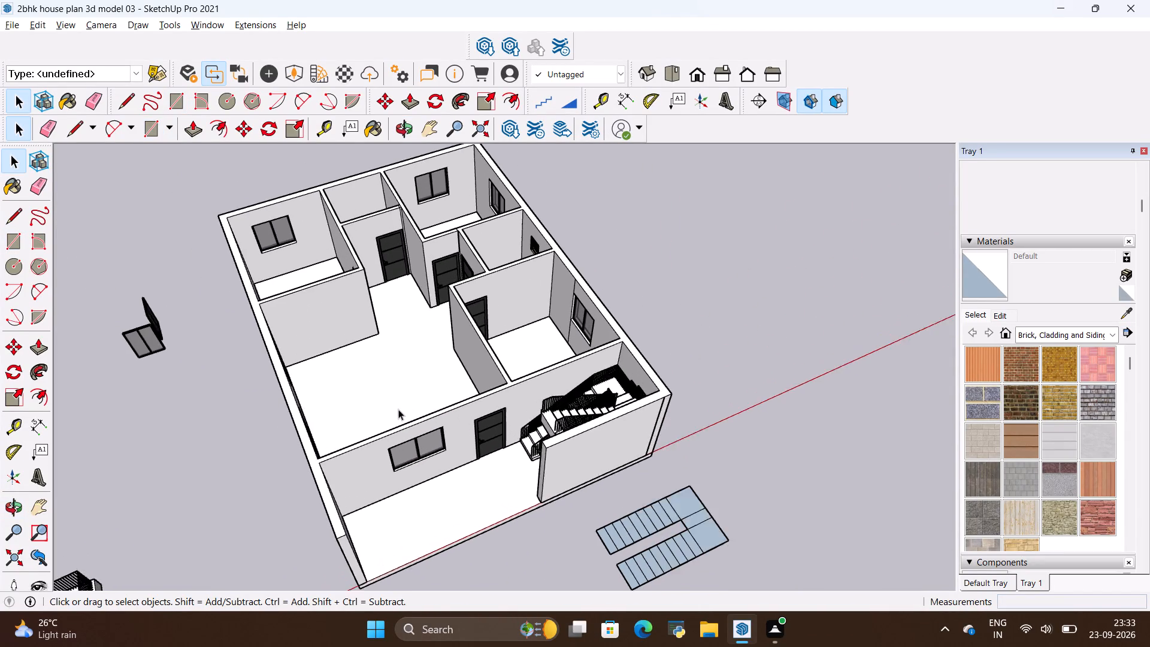
pyautogui.scroll(1, 398, 409)
pyautogui.moveTo(469, 455); pyautogui.dragTo(689, 499, button='middle')
pyautogui.scroll(8, 589, 445)
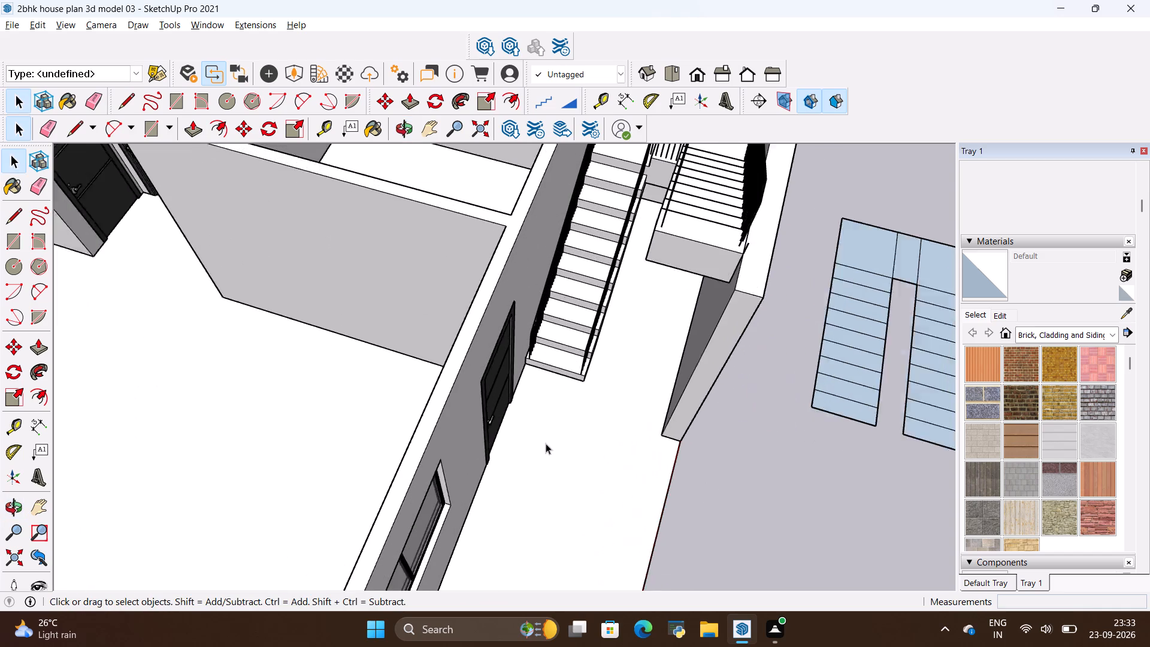
pyautogui.scroll(1, 546, 443)
pyautogui.press('r')
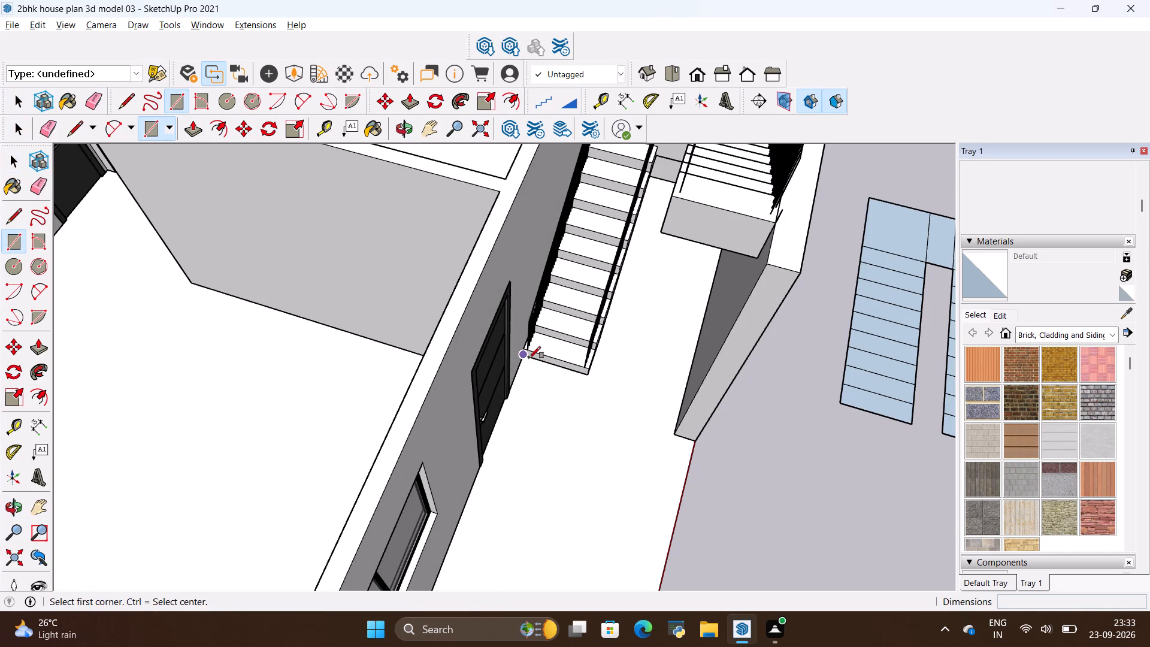
pyautogui.click(529, 358)
pyautogui.scroll(5, 531, 376)
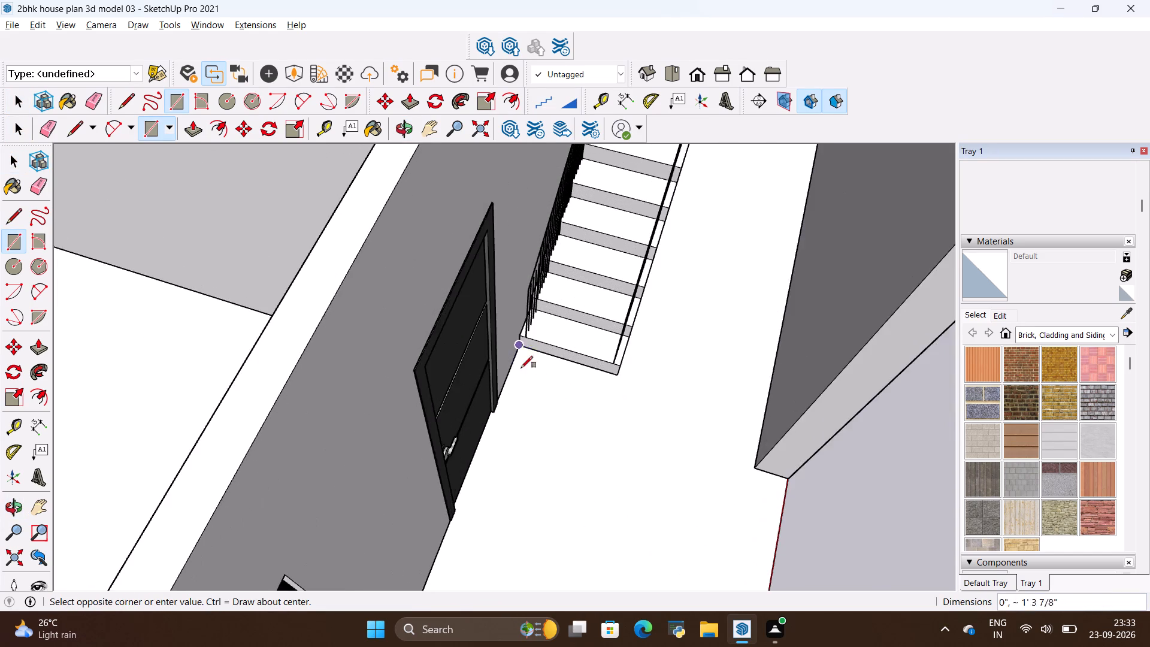
pyautogui.scroll(10, 521, 368)
pyautogui.scroll(-12, 501, 379)
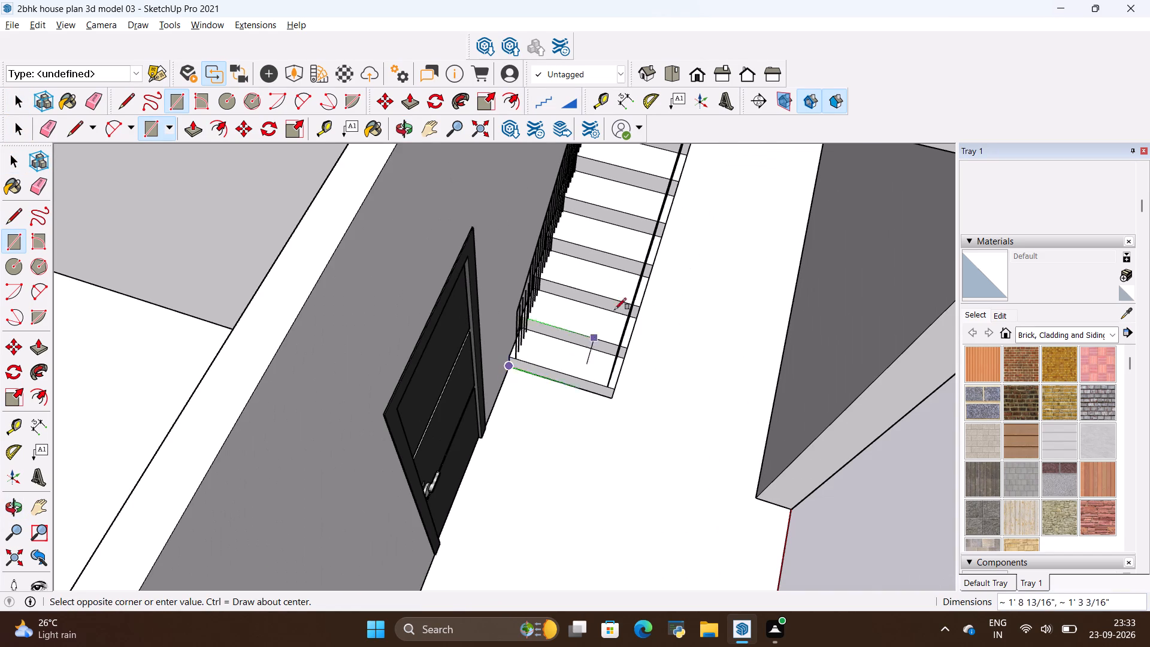
pyautogui.scroll(-3, 897, 176)
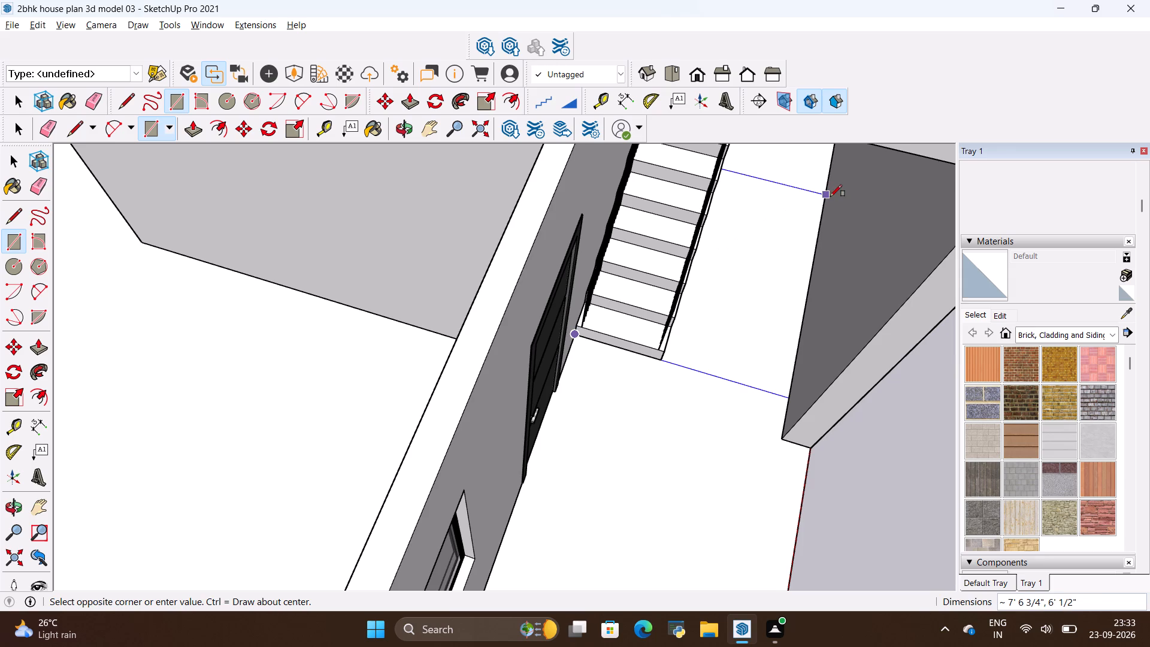
pyautogui.keyDown('shift'); pyautogui.moveTo(830, 196); pyautogui.dragTo(776, 300, button='middle'); pyautogui.keyUp('shift')
pyautogui.keyDown('shift'); pyautogui.scroll(1, 830, 196); pyautogui.keyUp('shift')
pyautogui.moveTo(734, 371); pyautogui.dragTo(746, 298, button='middle')
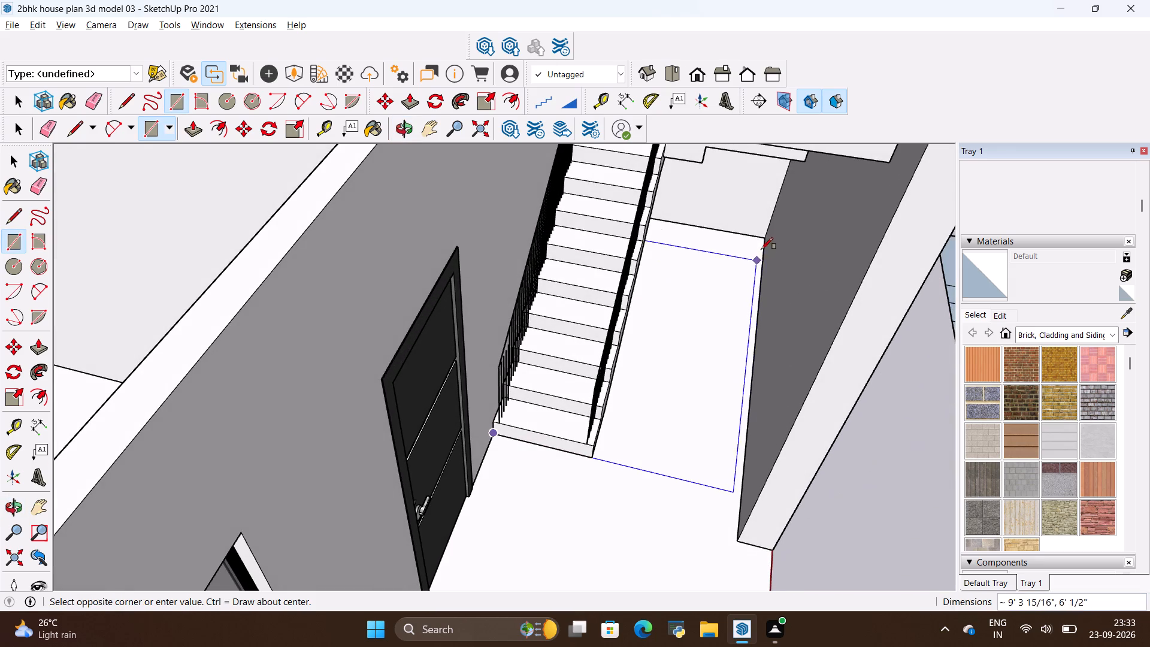
pyautogui.click(768, 237)
# Examine the new stairwell floor rectangle, the staircase and the surrounding rooms from the front and sides of the house.
pyautogui.scroll(-9, 737, 349)
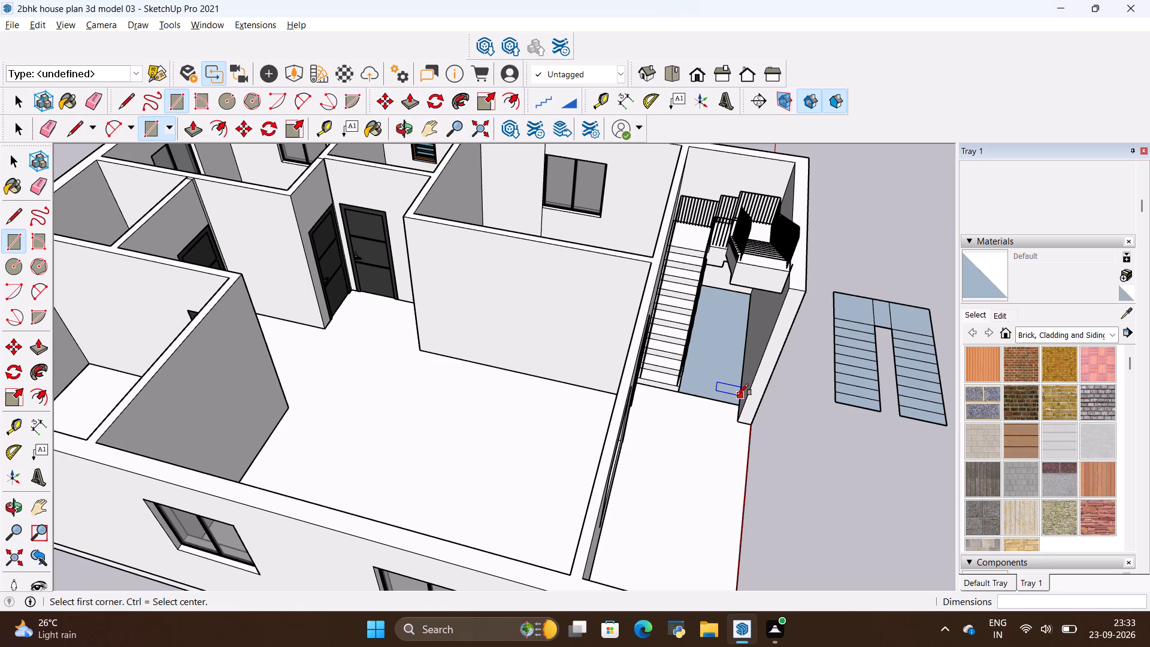
pyautogui.scroll(-10, 701, 422)
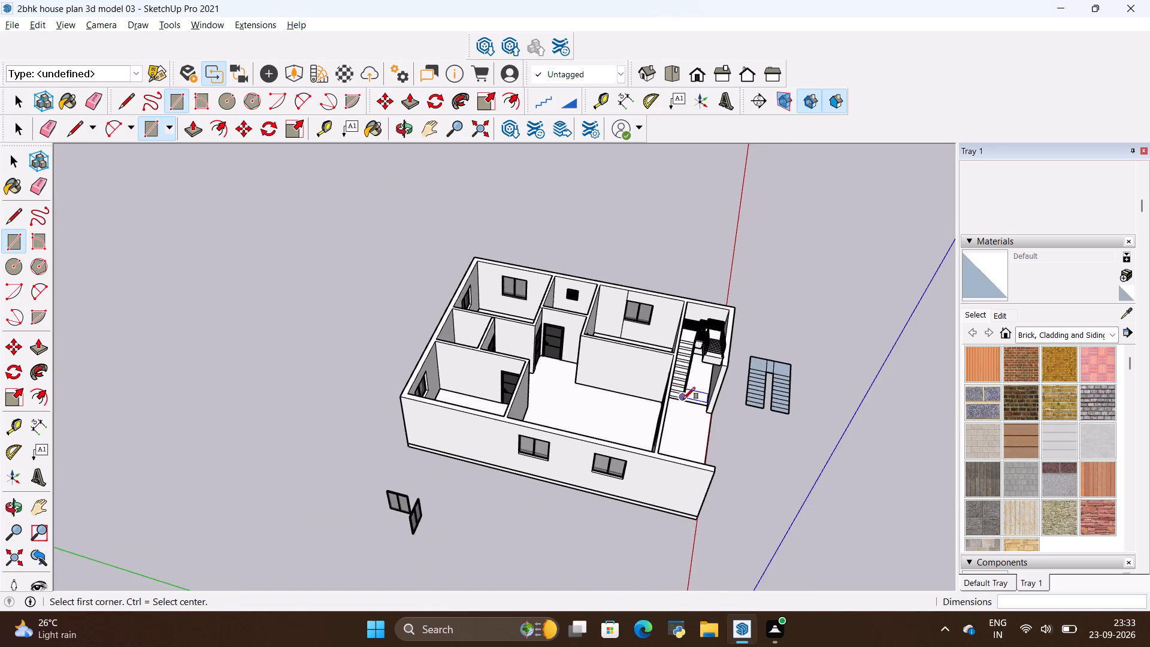
pyautogui.moveTo(728, 466); pyautogui.dragTo(480, 452, button='middle')
pyautogui.scroll(5, 694, 518)
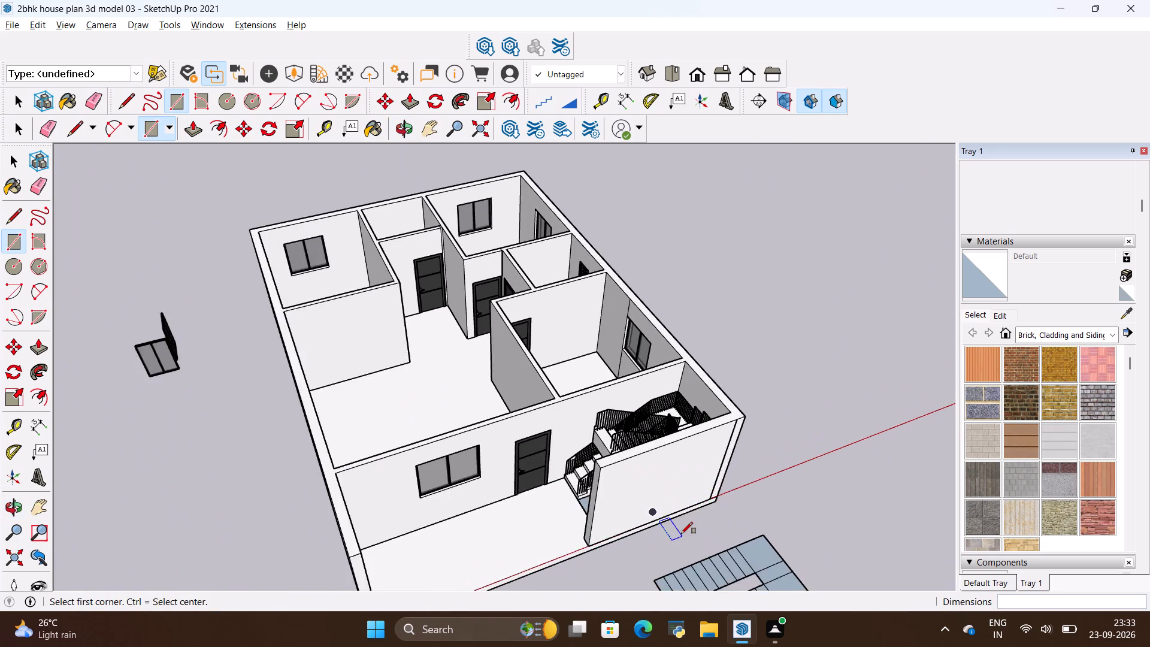
pyautogui.scroll(4, 681, 534)
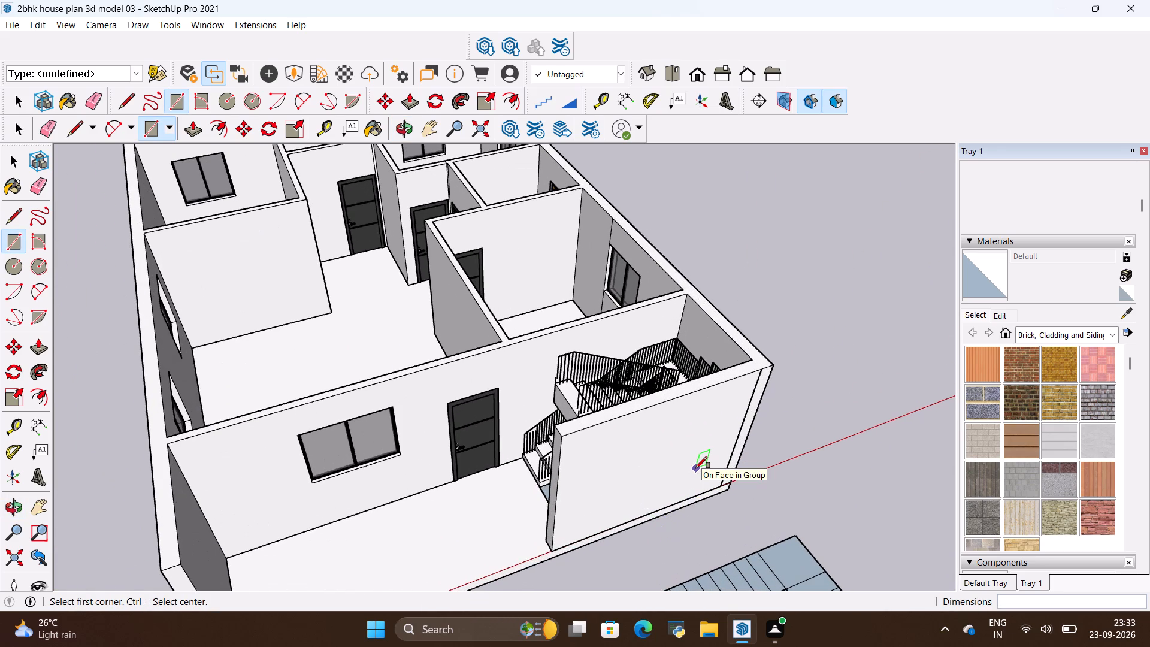
pyautogui.press('space')
pyautogui.scroll(-4, 814, 401)
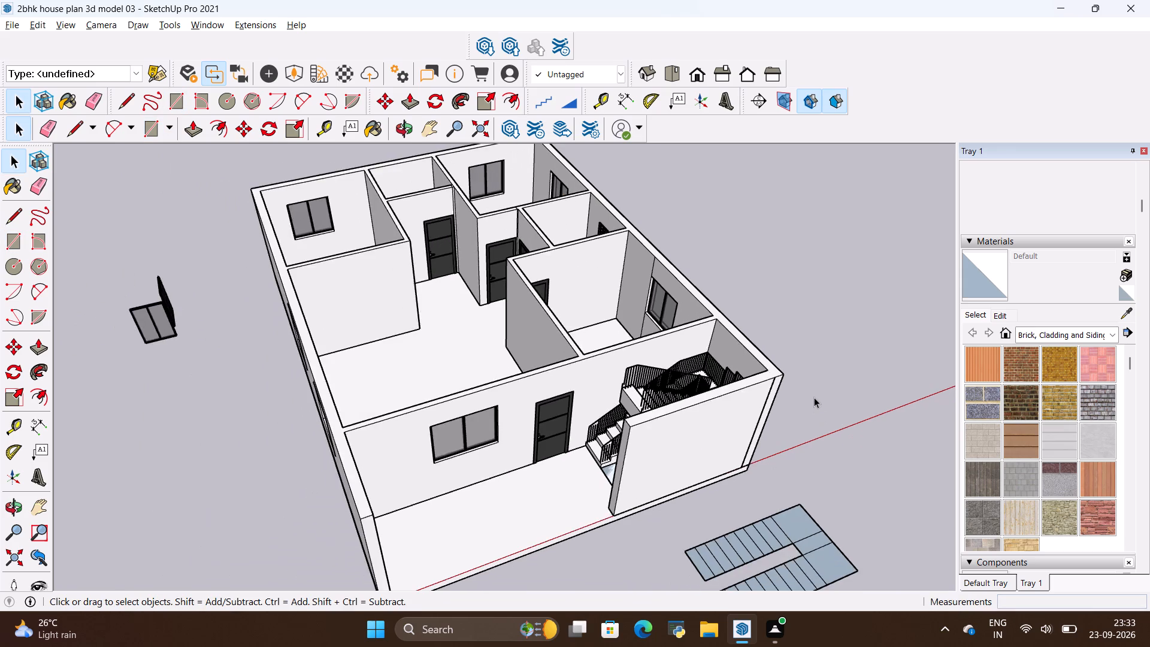
pyautogui.scroll(-4, 814, 397)
pyautogui.moveTo(816, 397); pyautogui.dragTo(786, 401, button='middle')
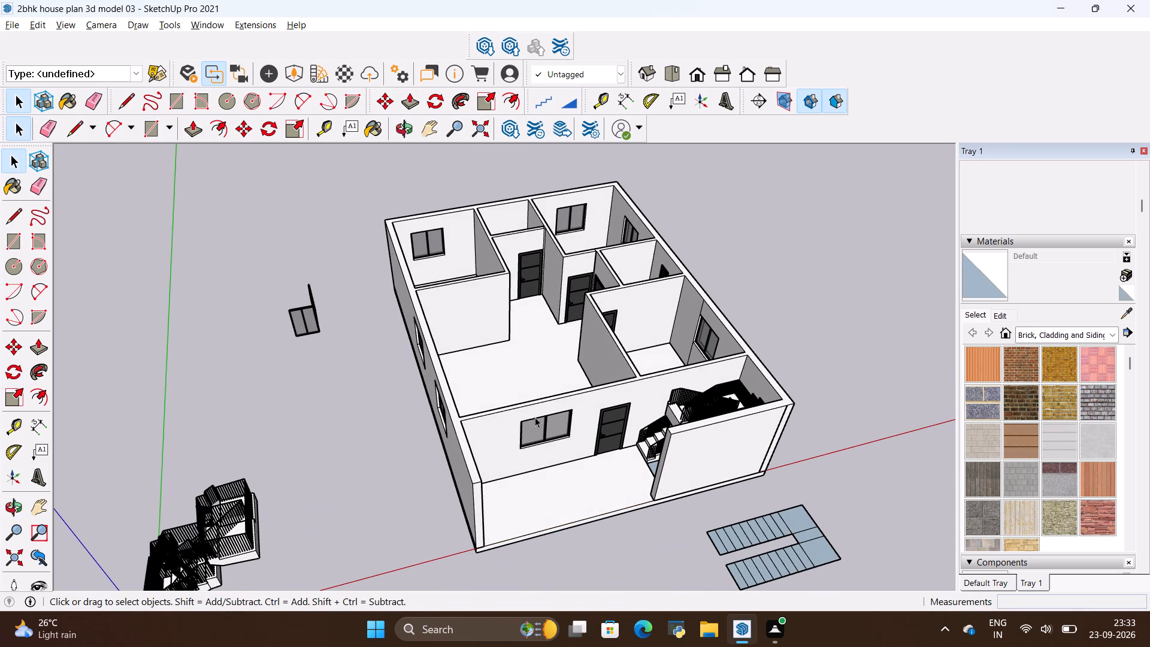
pyautogui.scroll(-4, 400, 297)
pyautogui.scroll(4, 497, 351)
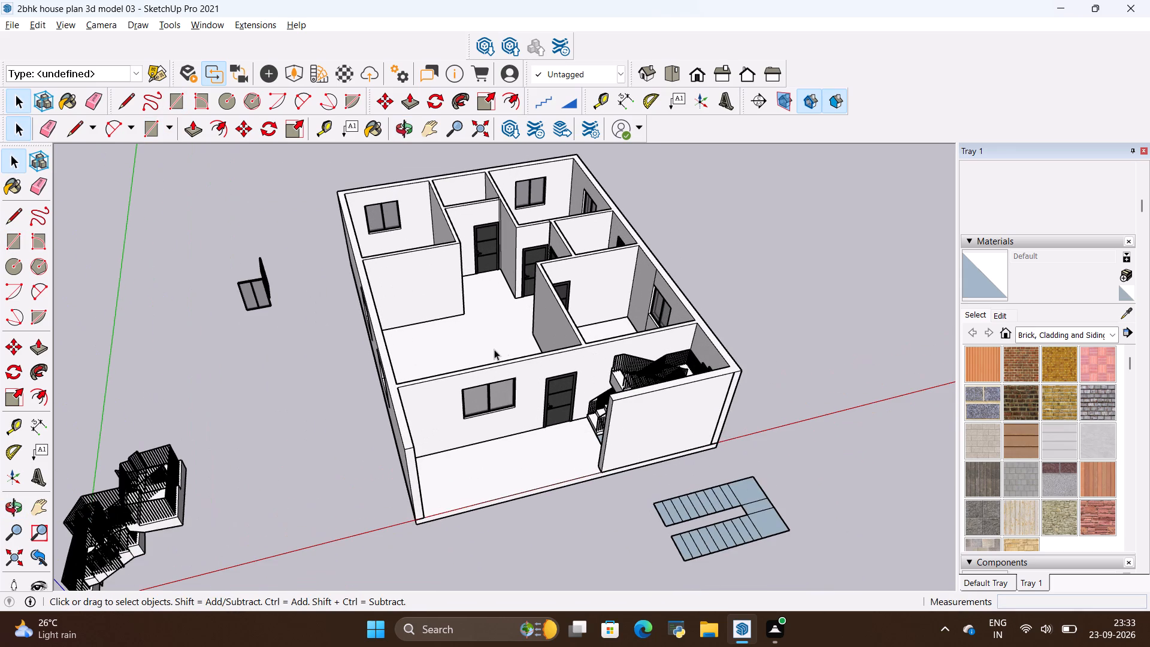
pyautogui.moveTo(421, 338); pyautogui.dragTo(649, 374, button='middle')
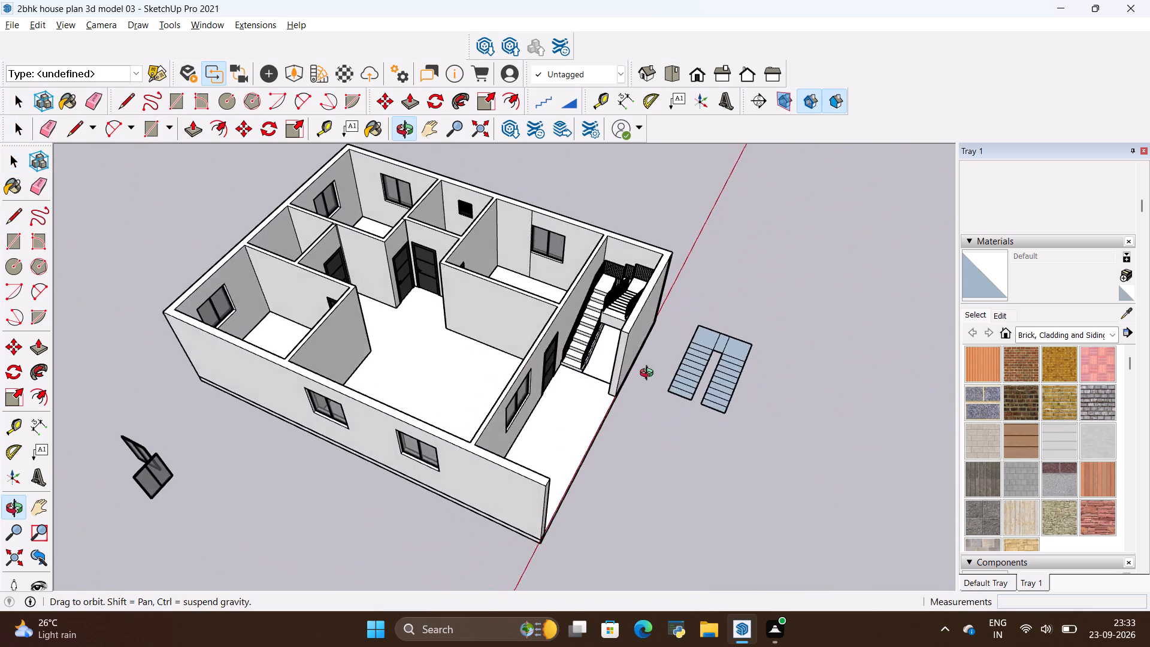
pyautogui.moveTo(649, 374); pyautogui.dragTo(674, 375, button='middle')
pyautogui.scroll(10, 505, 205)
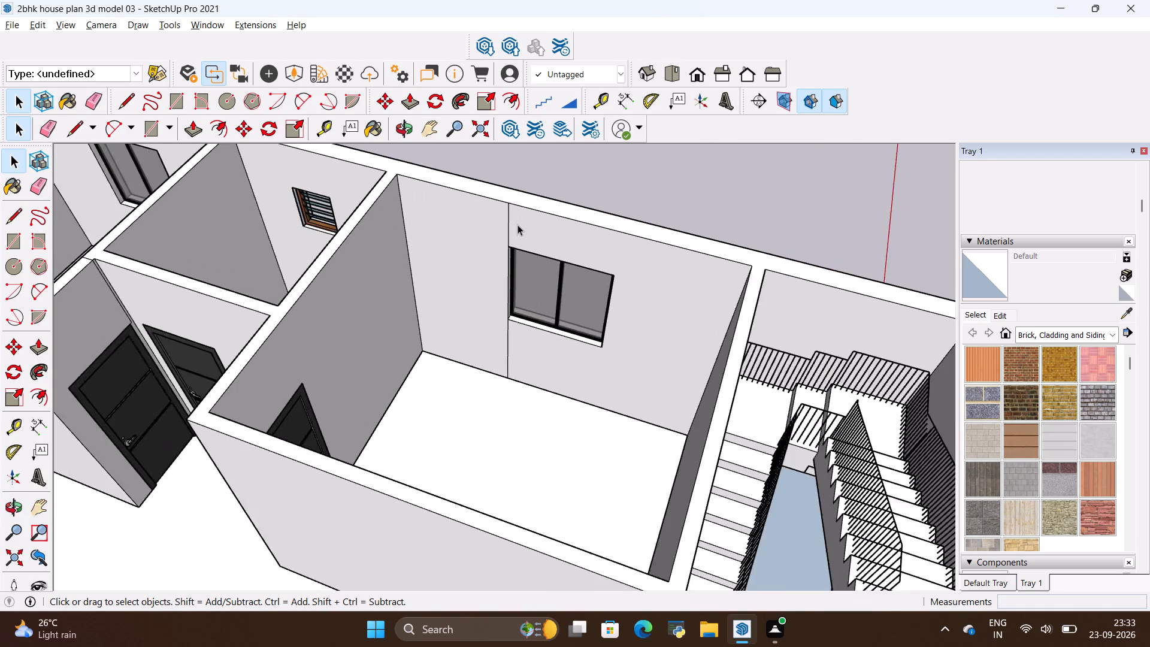
pyautogui.scroll(4, 517, 225)
pyautogui.scroll(-17, 516, 229)
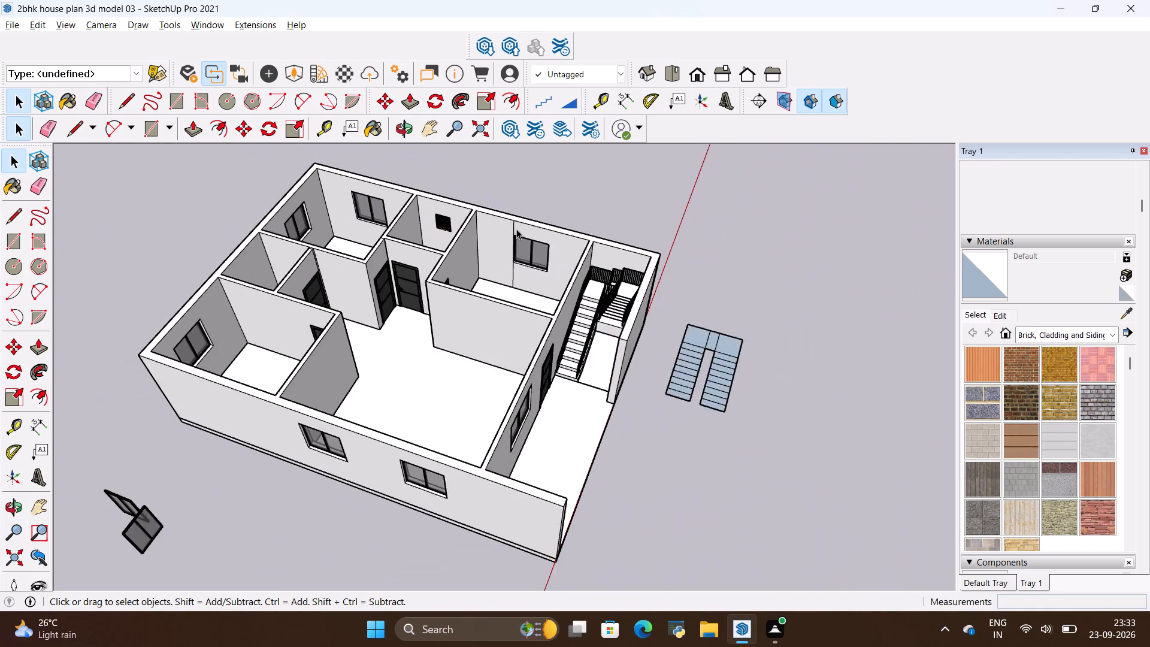
pyautogui.moveTo(568, 317); pyautogui.dragTo(307, 362, button='middle')
pyautogui.scroll(-6, 488, 336)
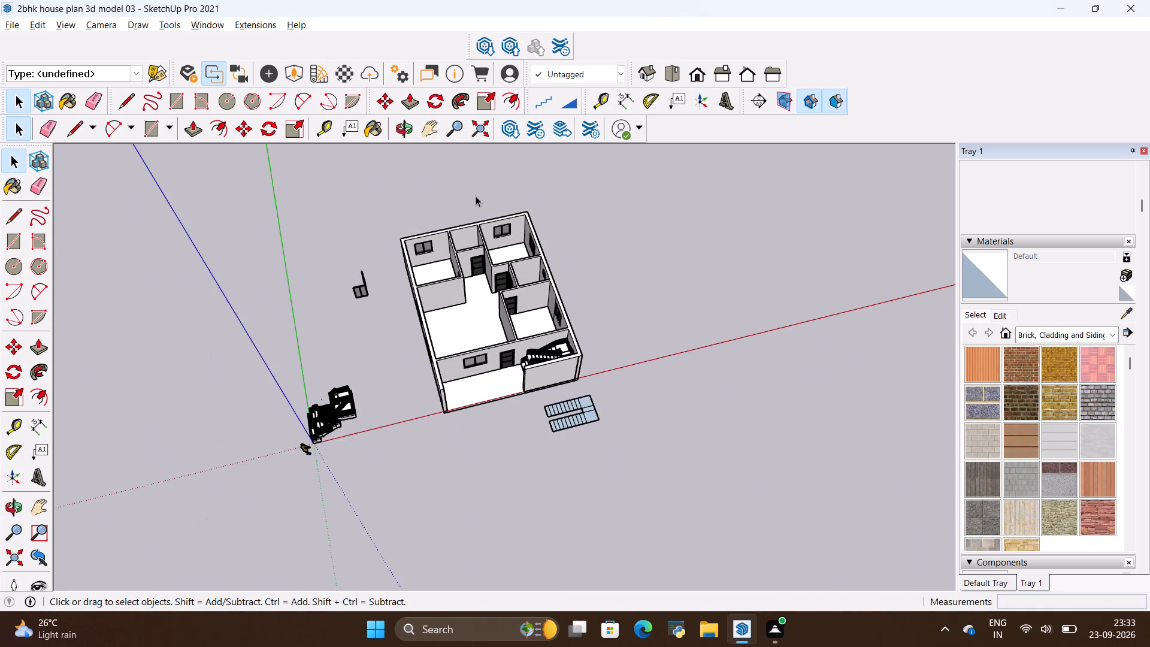
# Examine the small rear room between the two windowed rear rooms and the whole open house layout from several angles.
pyautogui.scroll(3, 473, 176)
pyautogui.scroll(4, 476, 318)
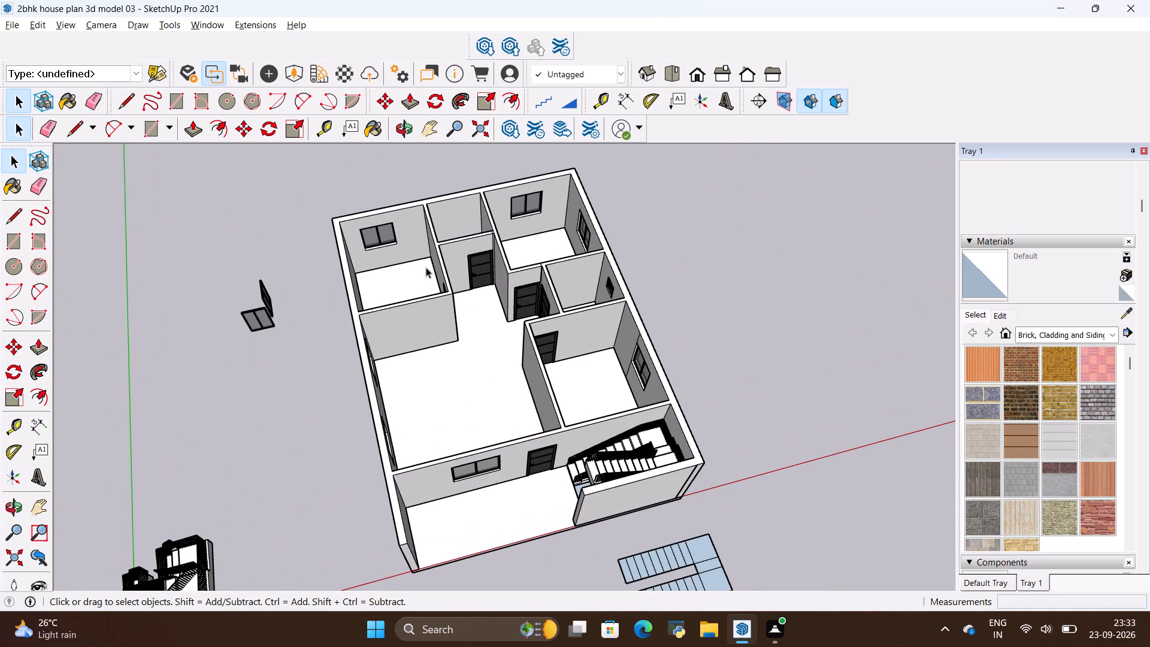
pyautogui.scroll(13, 457, 198)
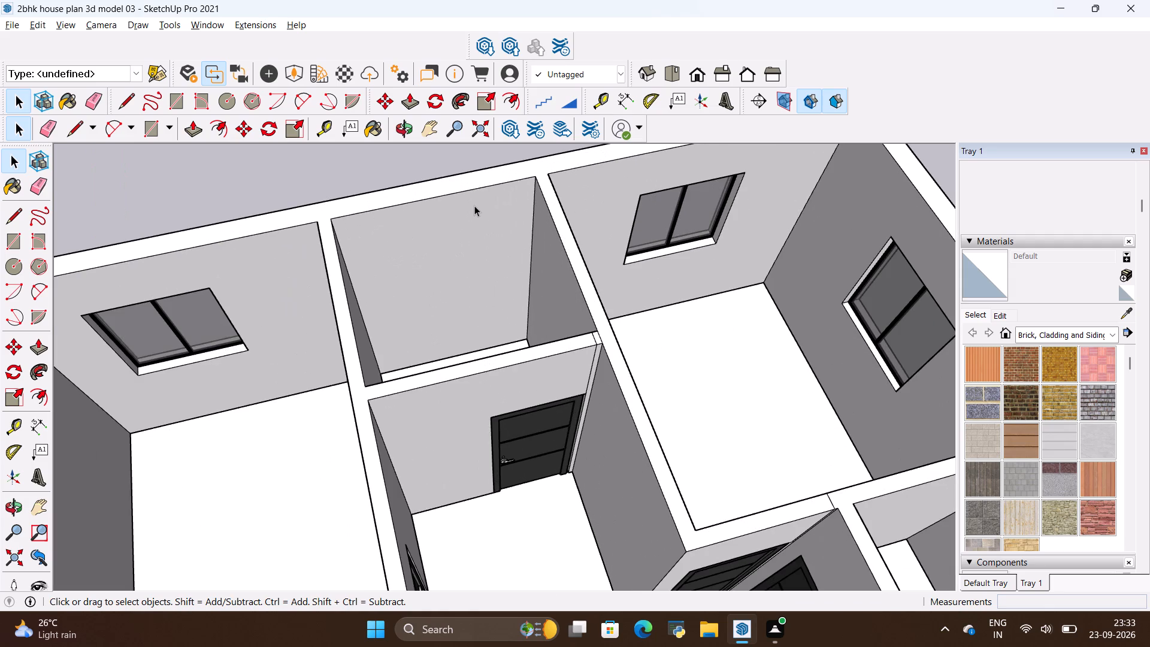
pyautogui.scroll(-5, 522, 224)
pyautogui.scroll(9, 482, 253)
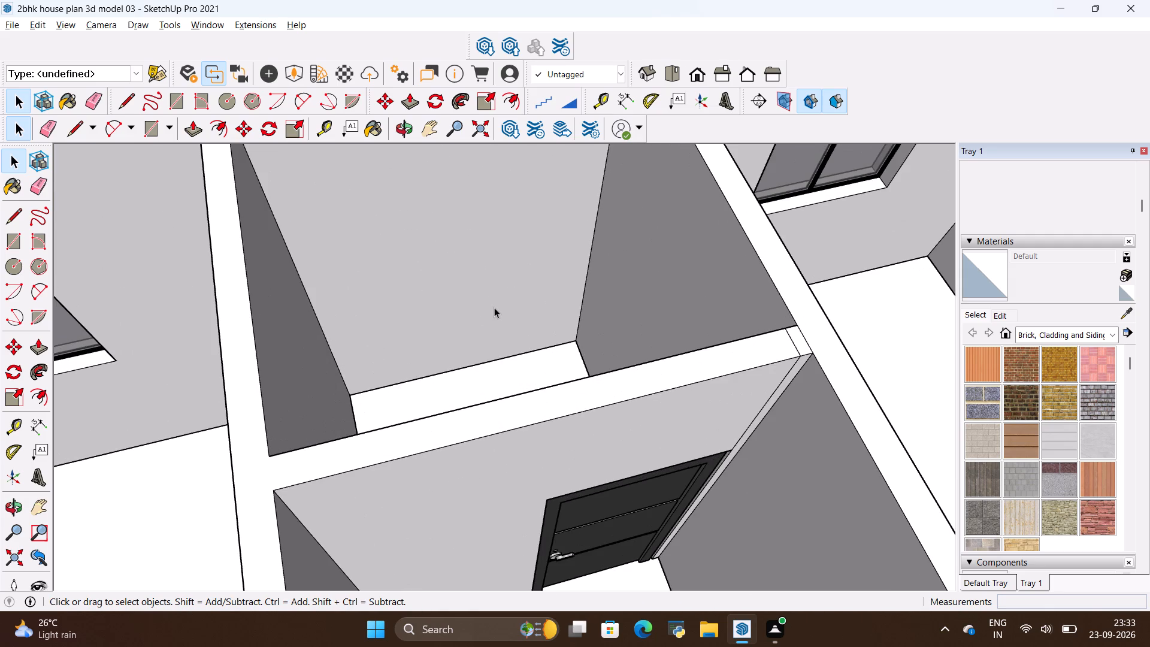
pyautogui.moveTo(497, 323); pyautogui.dragTo(515, 376, button='middle')
pyautogui.scroll(-19, 506, 340)
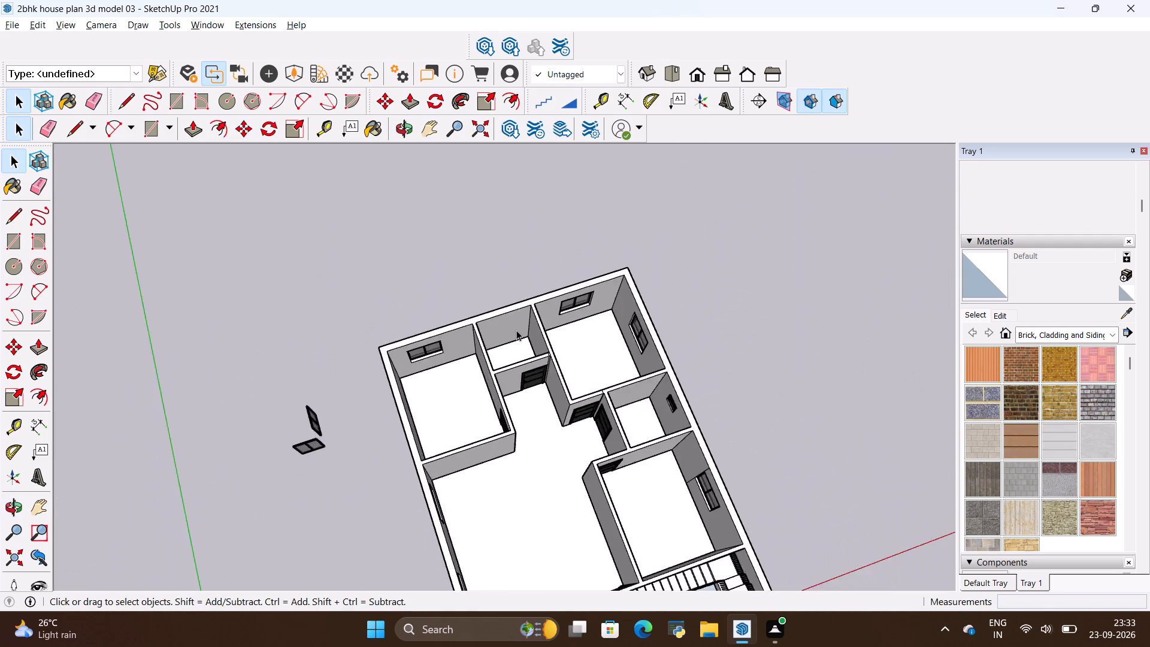
pyautogui.scroll(-7, 519, 328)
pyautogui.scroll(6, 543, 460)
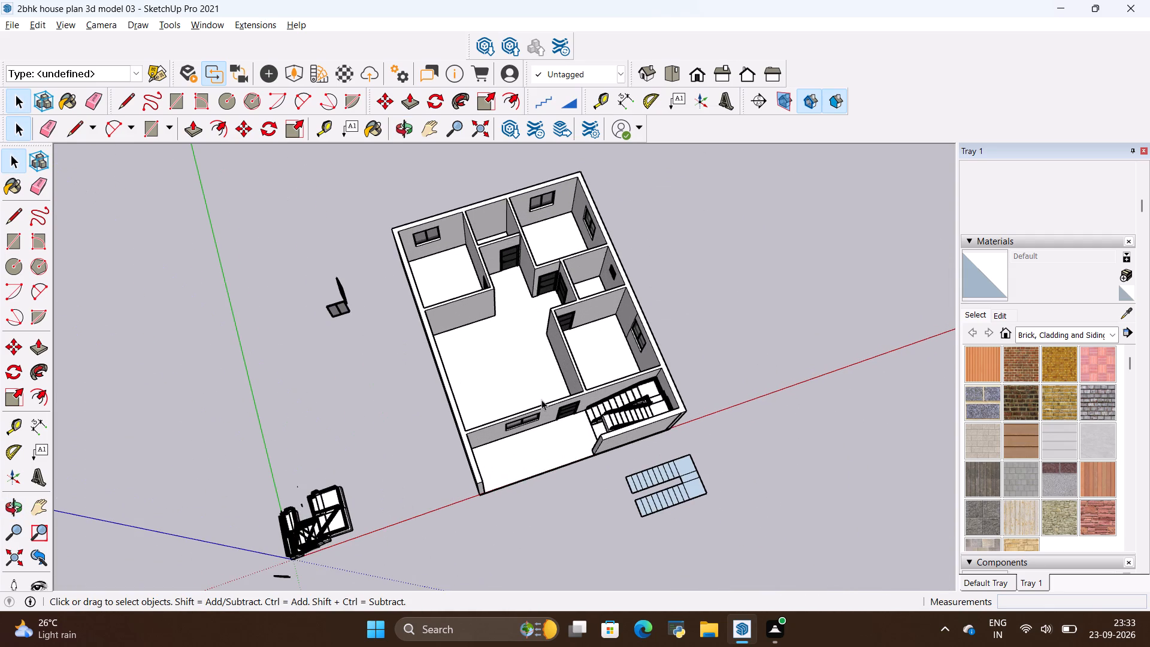
pyautogui.scroll(2, 544, 358)
pyautogui.moveTo(567, 370); pyautogui.dragTo(356, 306, button='middle')
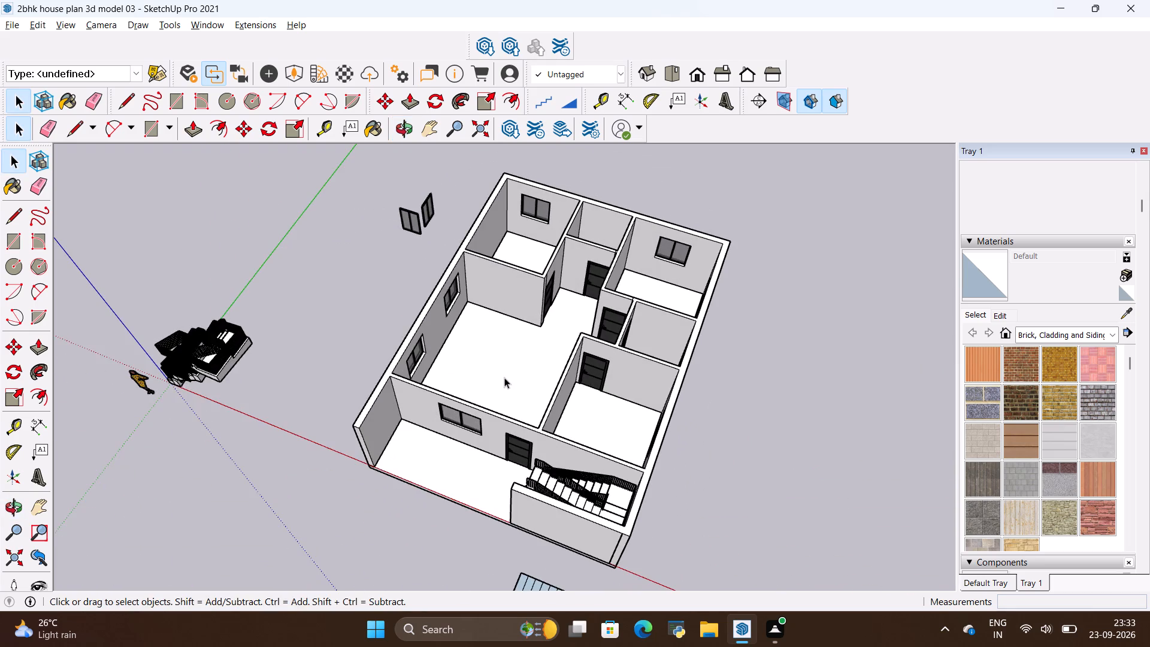
pyautogui.moveTo(514, 381); pyautogui.dragTo(411, 362, button='middle')
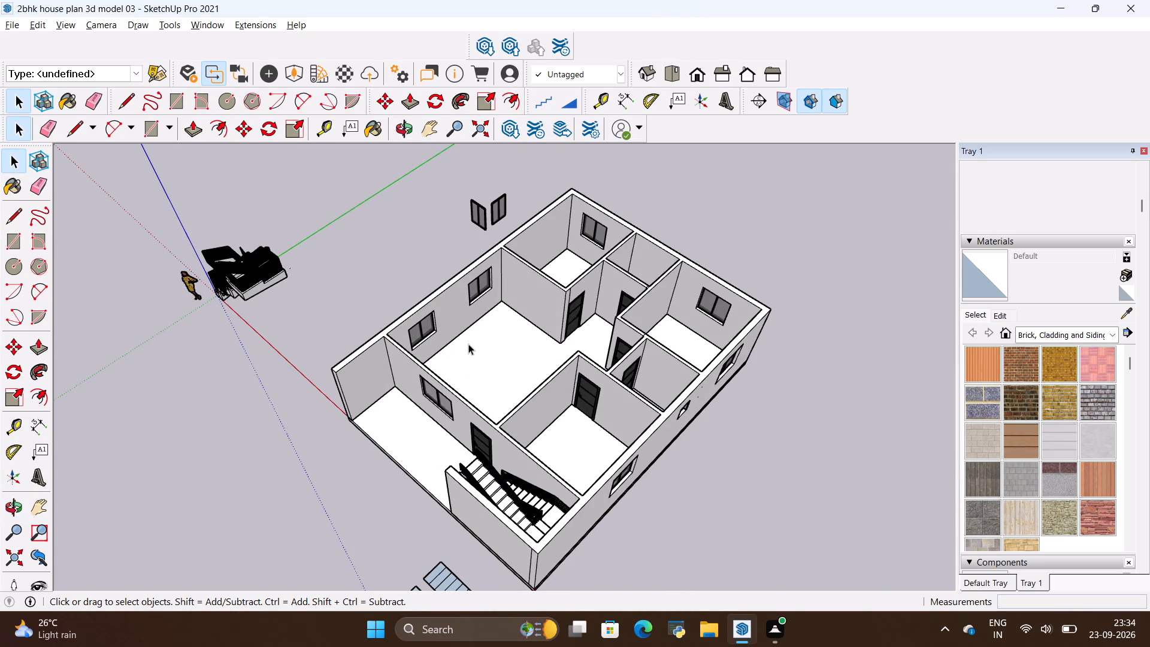
pyautogui.scroll(1, 708, 240)
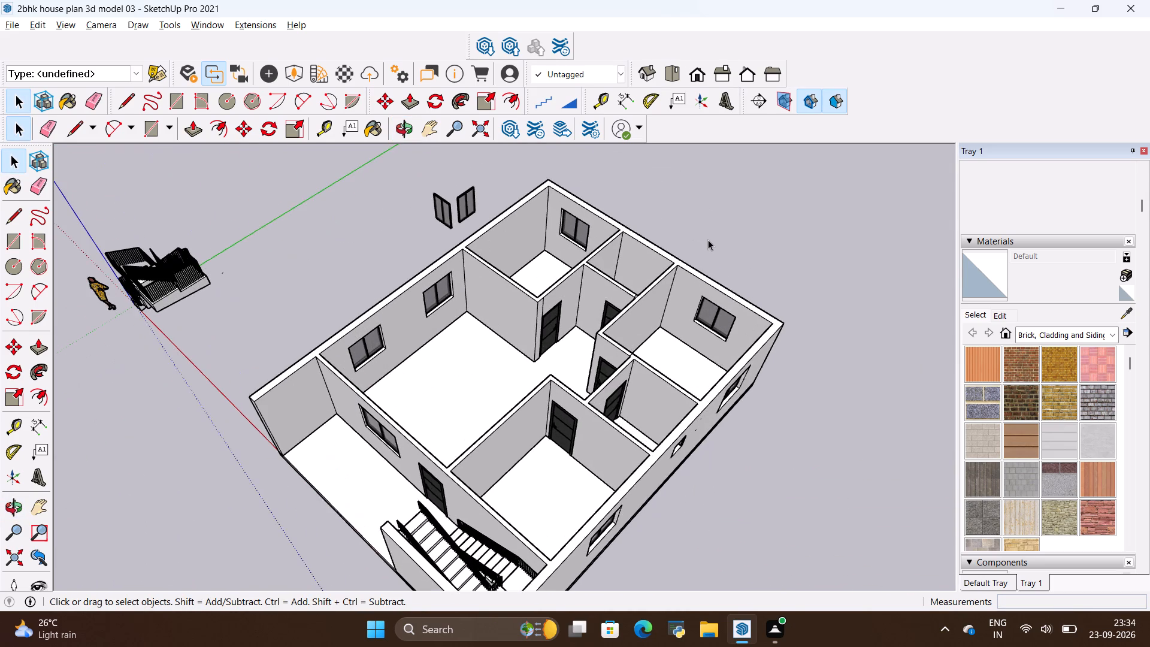
pyautogui.scroll(1, 708, 240)
pyautogui.scroll(-4, 708, 240)
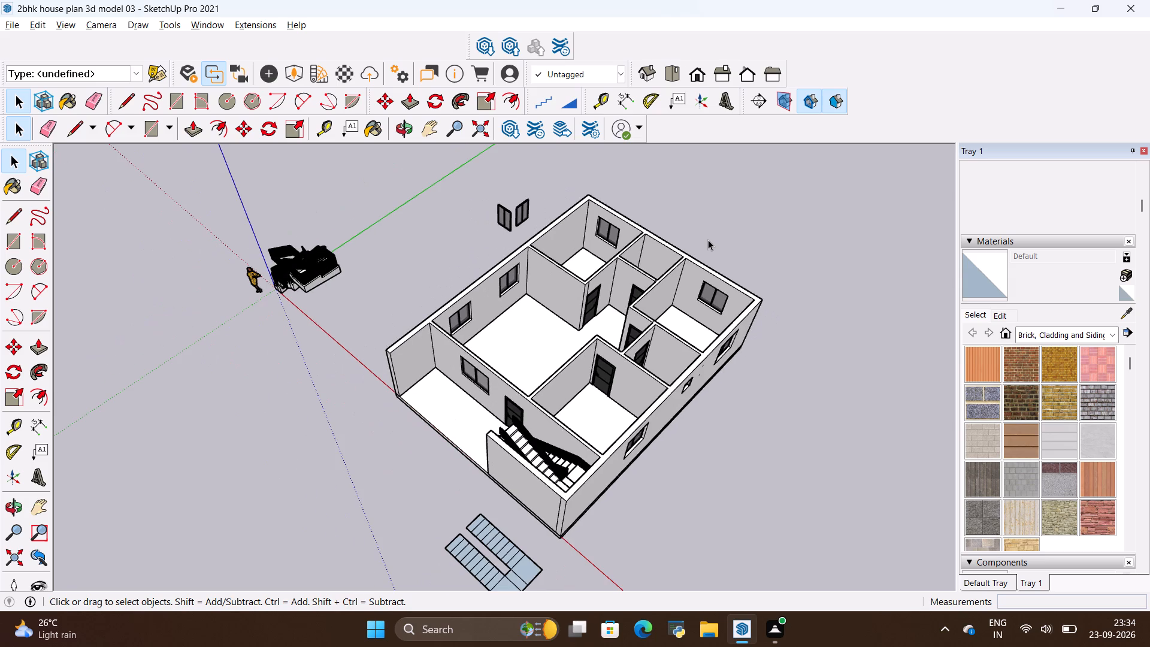
pyautogui.scroll(1, 708, 240)
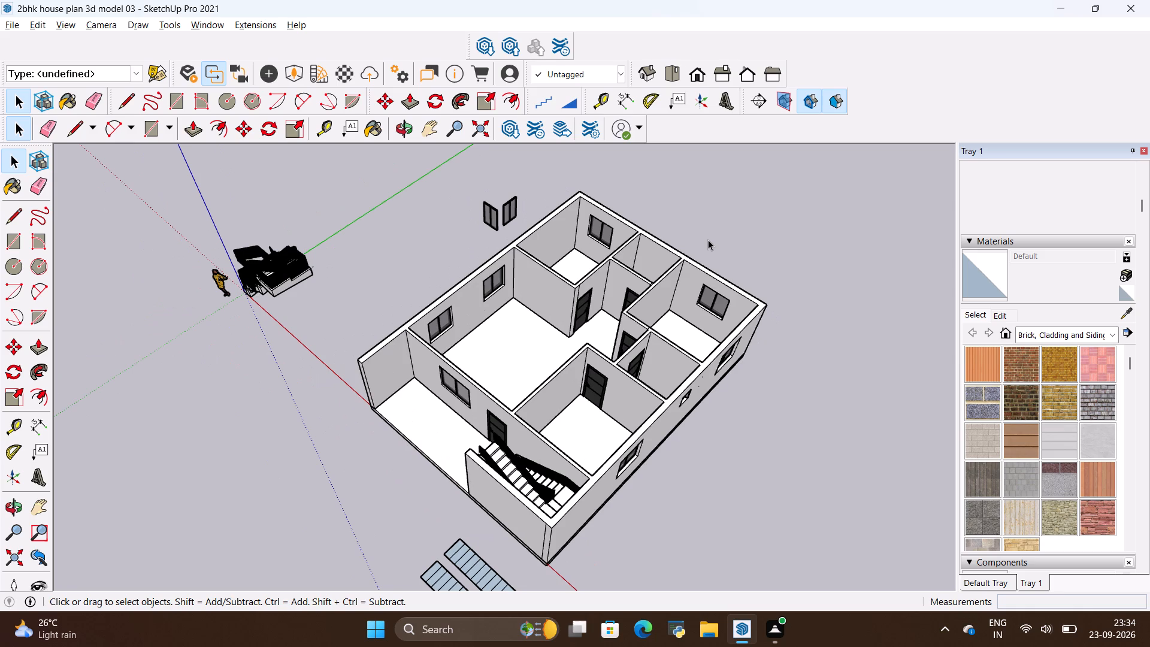
pyautogui.scroll(3, 612, 256)
pyautogui.scroll(-3, 612, 256)
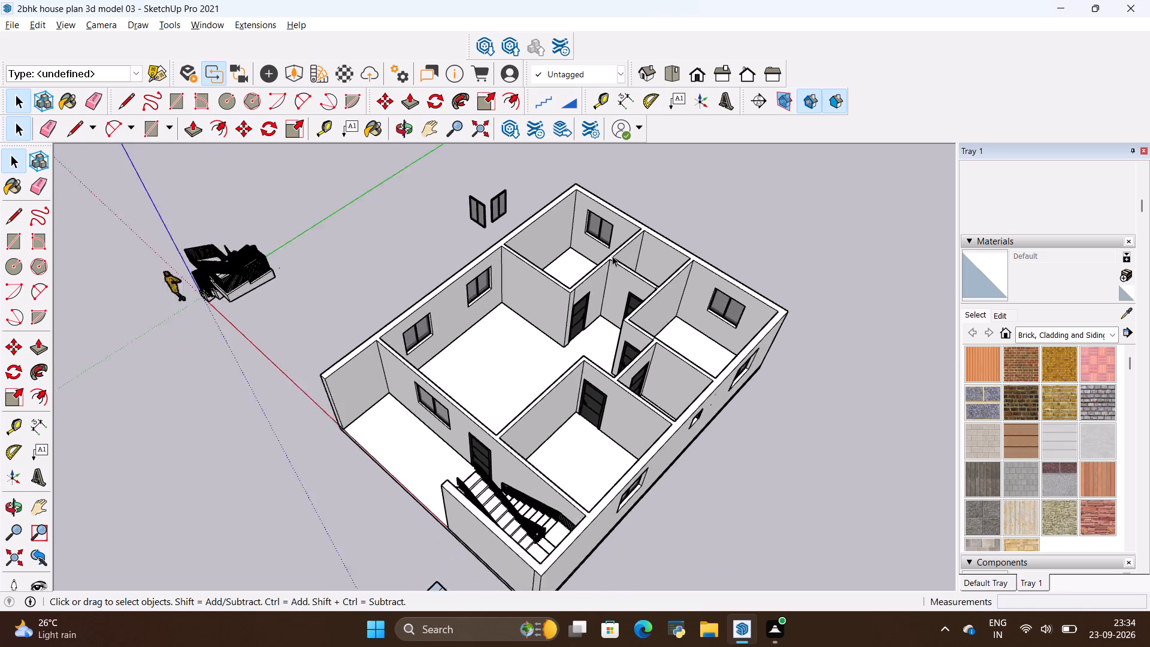
pyautogui.scroll(-1, 612, 256)
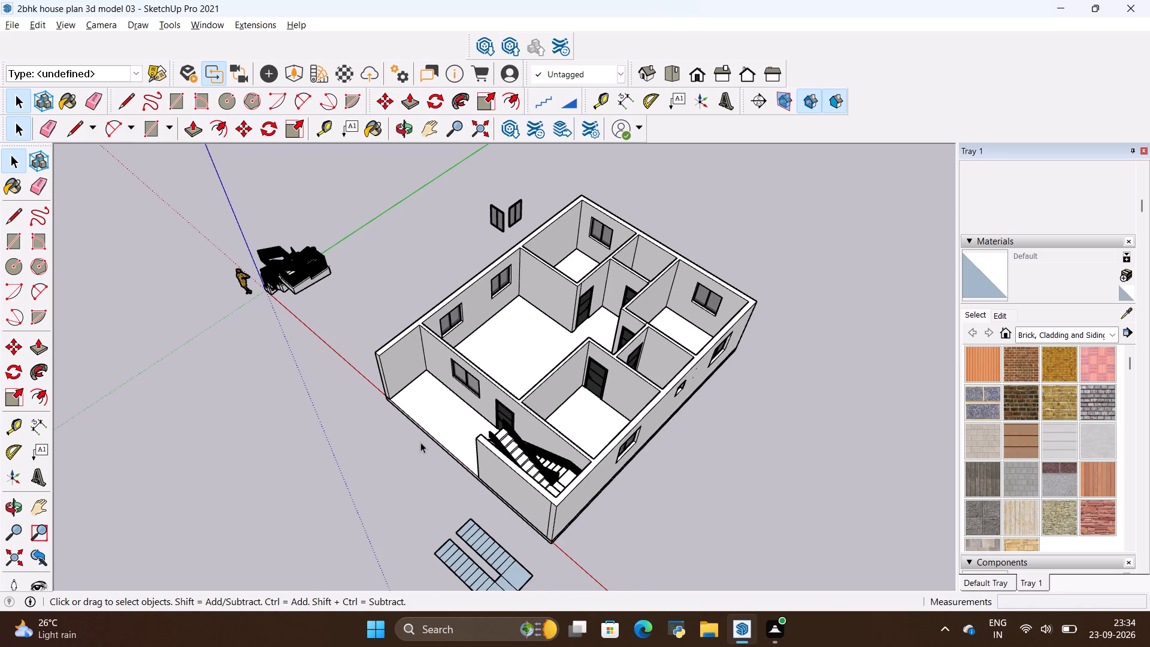
pyautogui.moveTo(421, 443); pyautogui.dragTo(736, 456, button='middle')
pyautogui.moveTo(465, 449); pyautogui.dragTo(684, 463, button='middle')
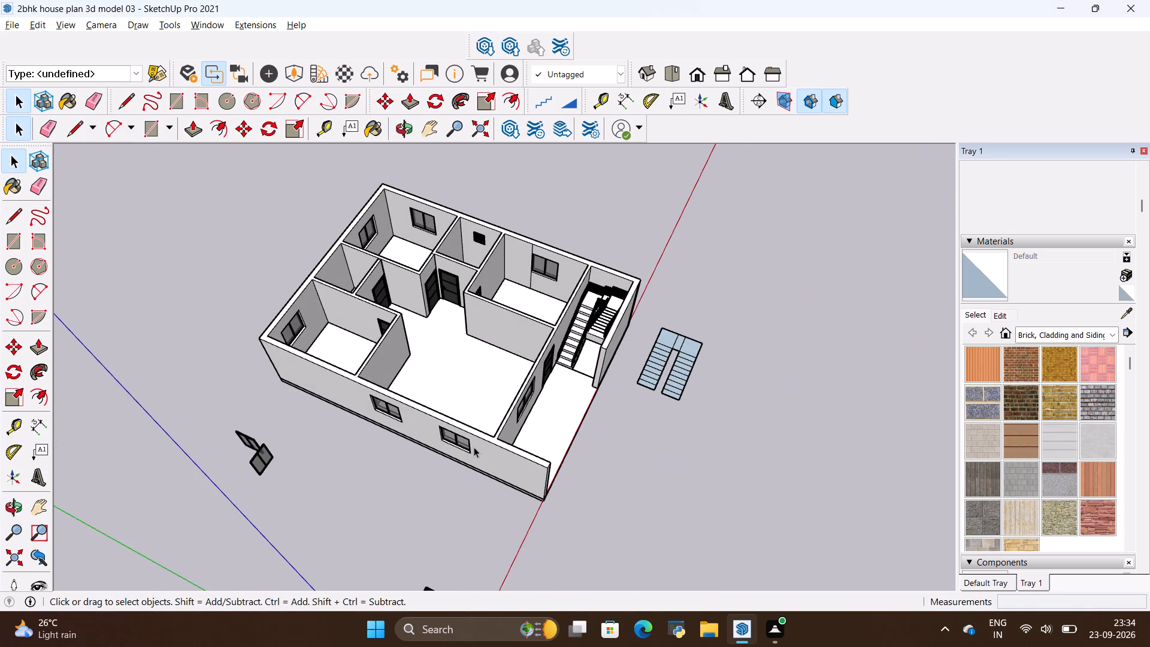
pyautogui.moveTo(474, 447); pyautogui.dragTo(195, 413, button='middle')
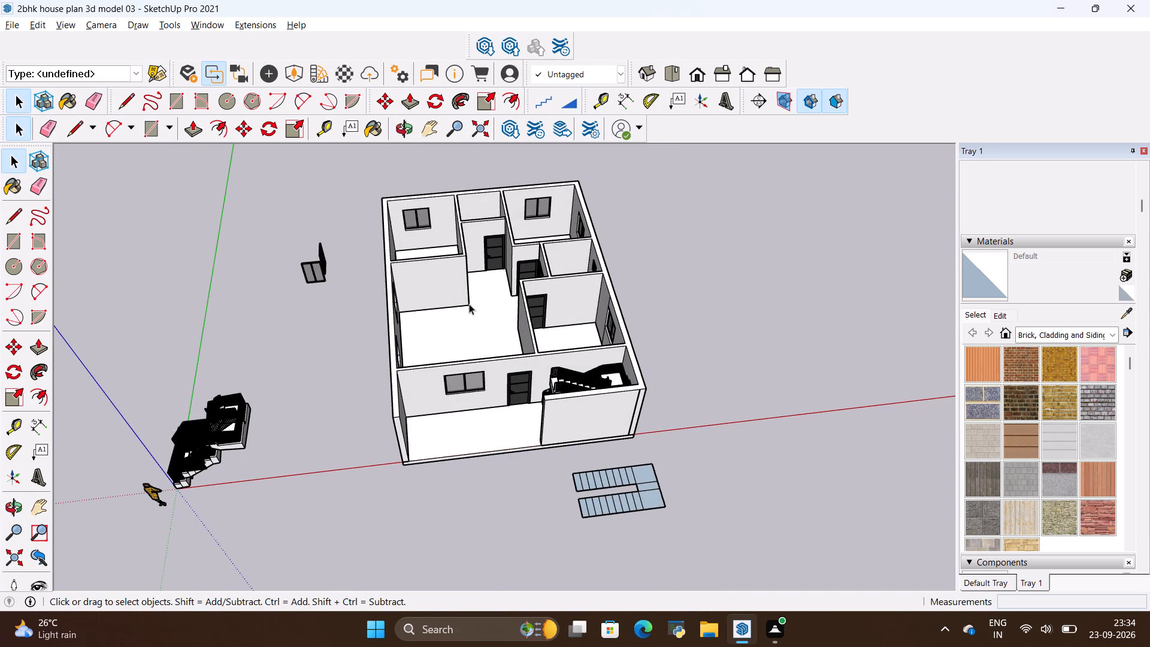
# Examine the large central hall, its doors and partition walls, and the adjoining rooms from the front and a corner of the house.
pyautogui.scroll(7, 459, 277)
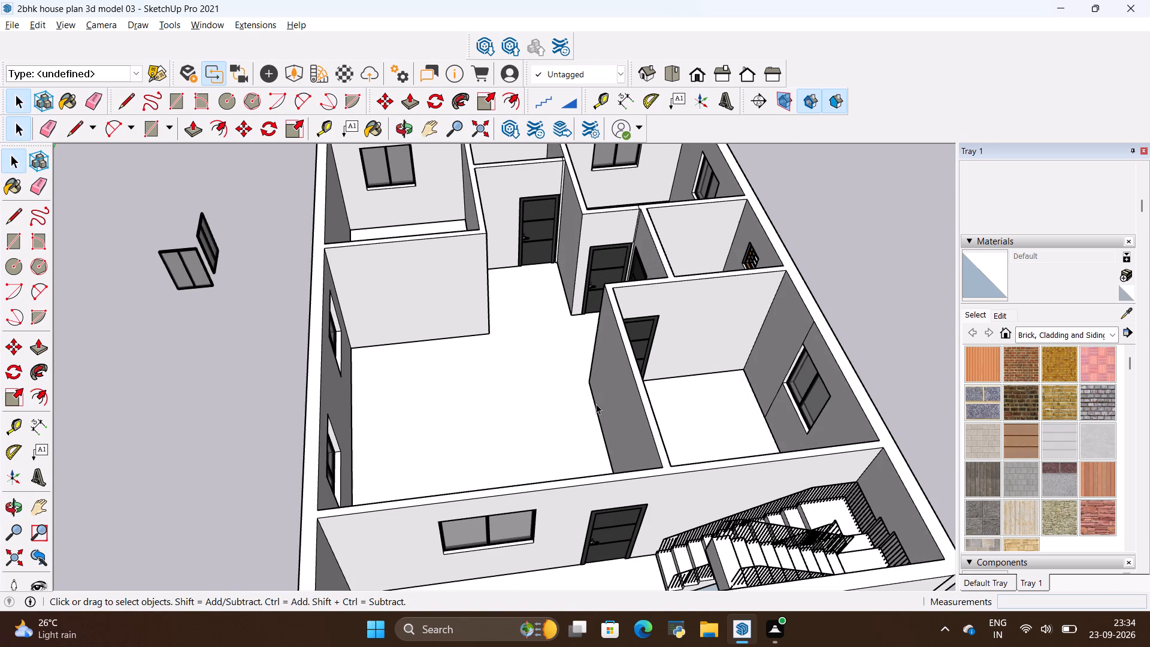
pyautogui.scroll(-4, 494, 425)
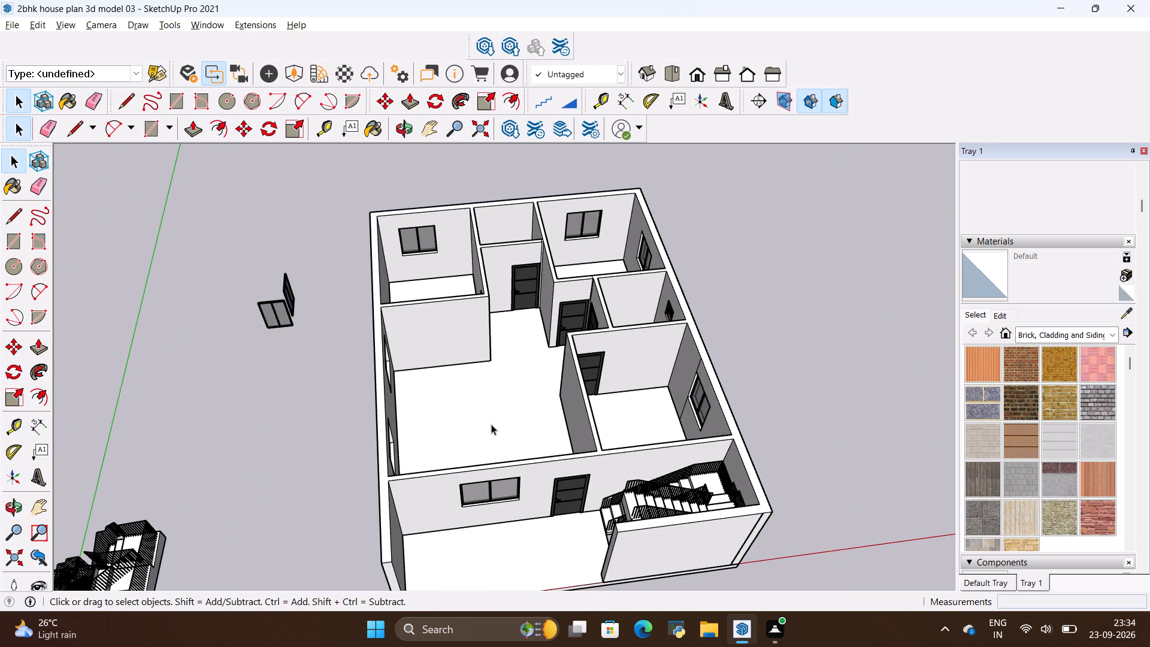
pyautogui.scroll(-2, 491, 424)
pyautogui.scroll(4, 431, 311)
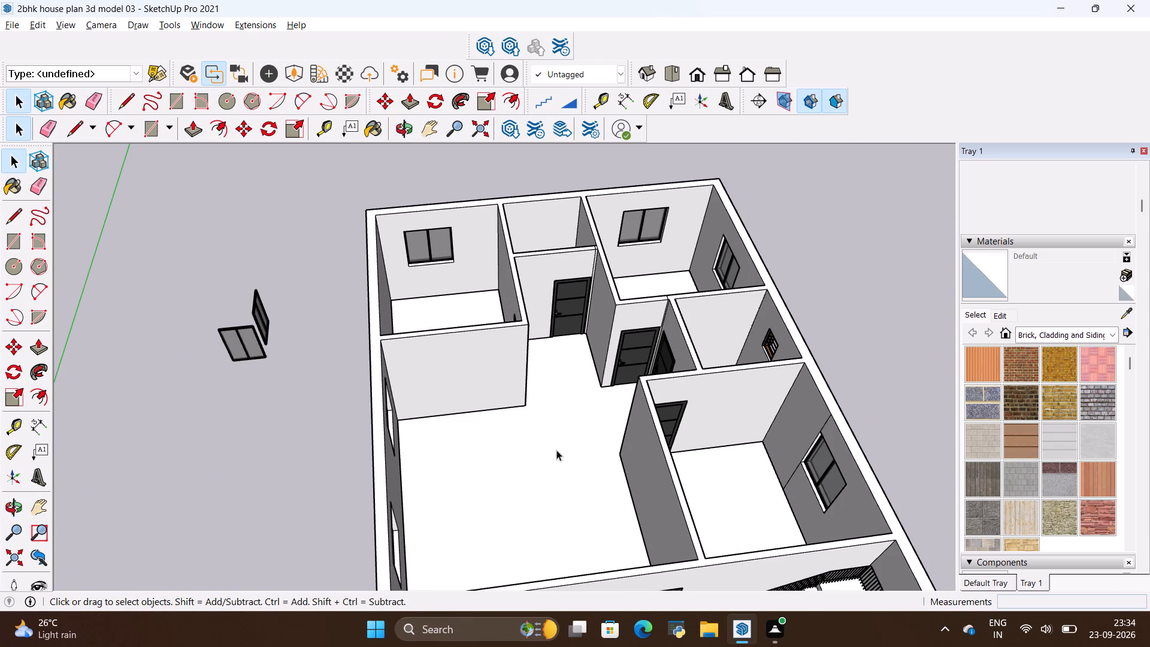
pyautogui.moveTo(553, 450); pyautogui.dragTo(541, 377, button='middle')
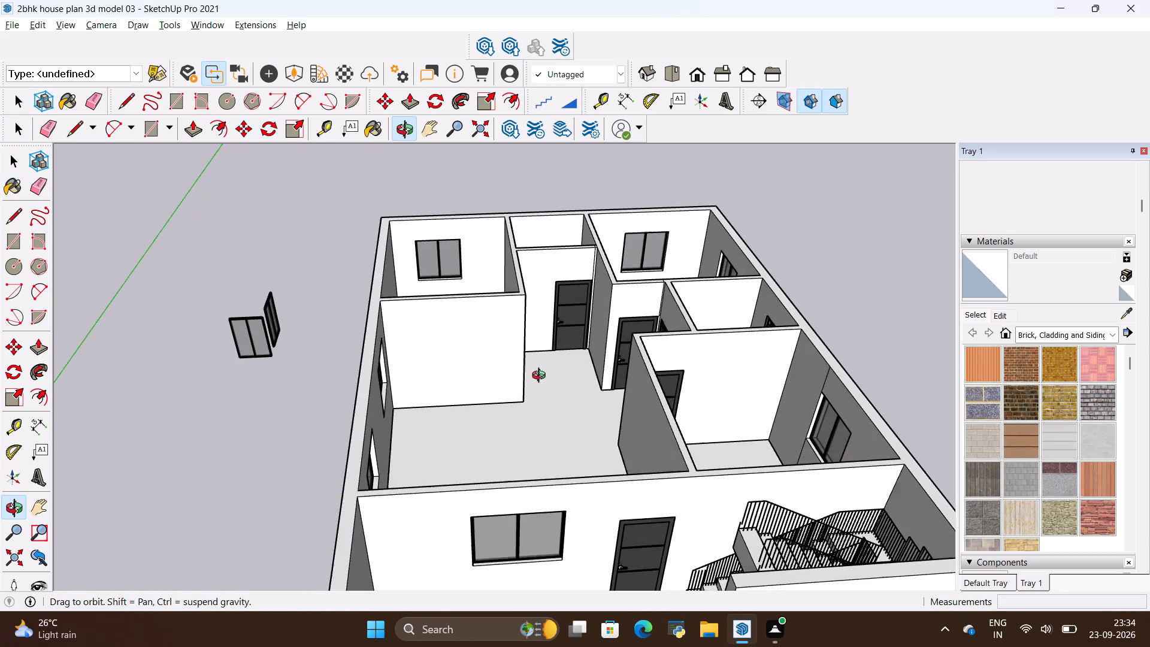
pyautogui.moveTo(541, 377); pyautogui.dragTo(537, 385, button='middle')
pyautogui.scroll(4, 408, 347)
pyautogui.scroll(-8, 414, 344)
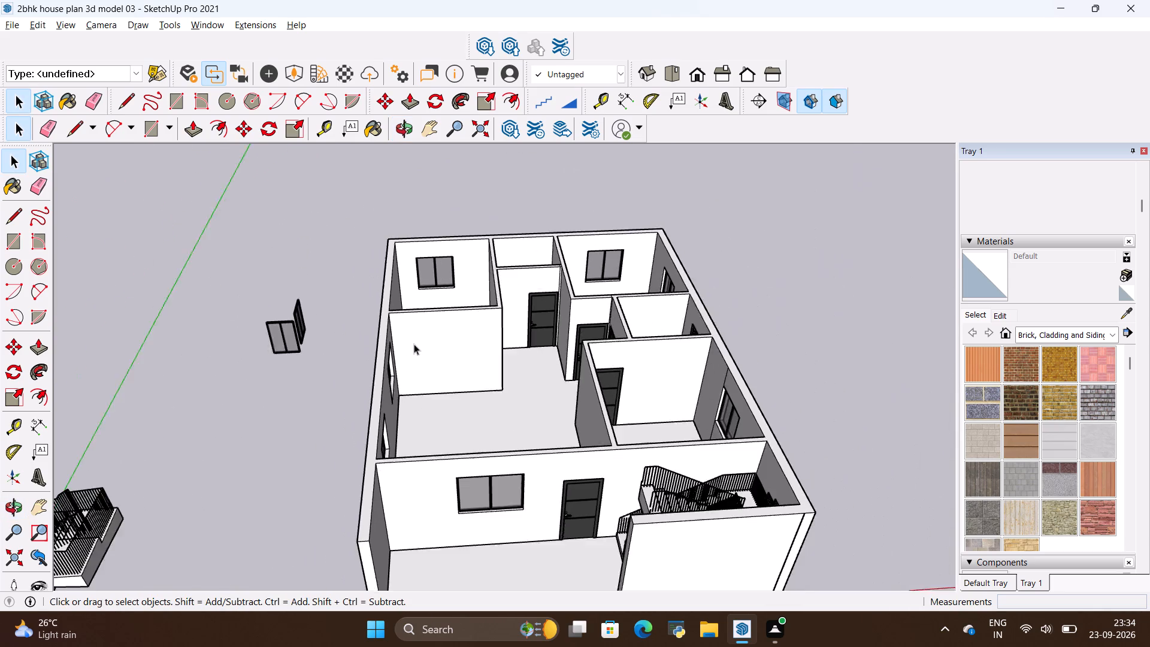
pyautogui.moveTo(443, 439); pyautogui.dragTo(585, 492, button='middle')
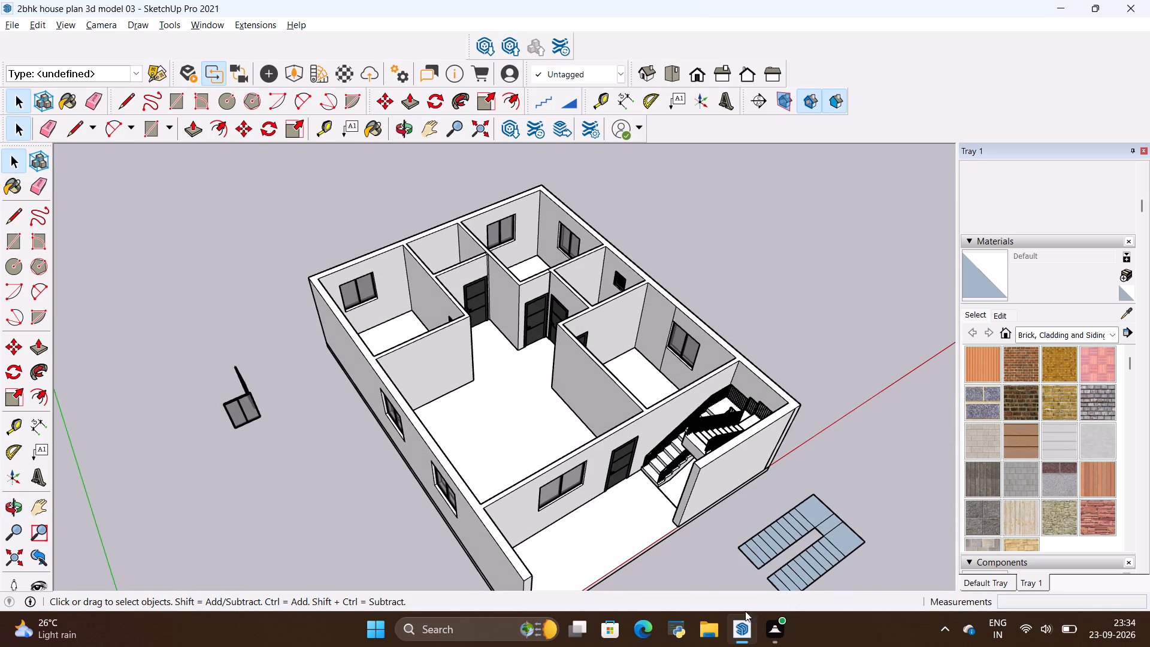
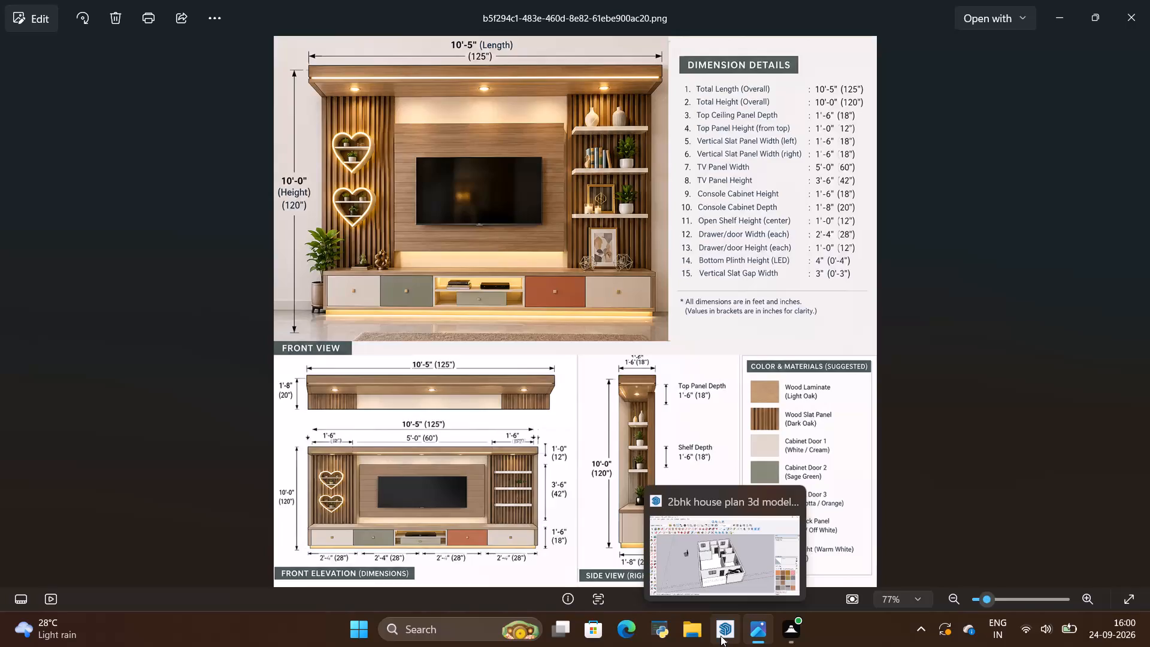
# Switch from the TV unit reference image to the SketchUp house model, showing the open space beside the house.
pyautogui.click(721, 636)
pyautogui.scroll(-3, 458, 447)
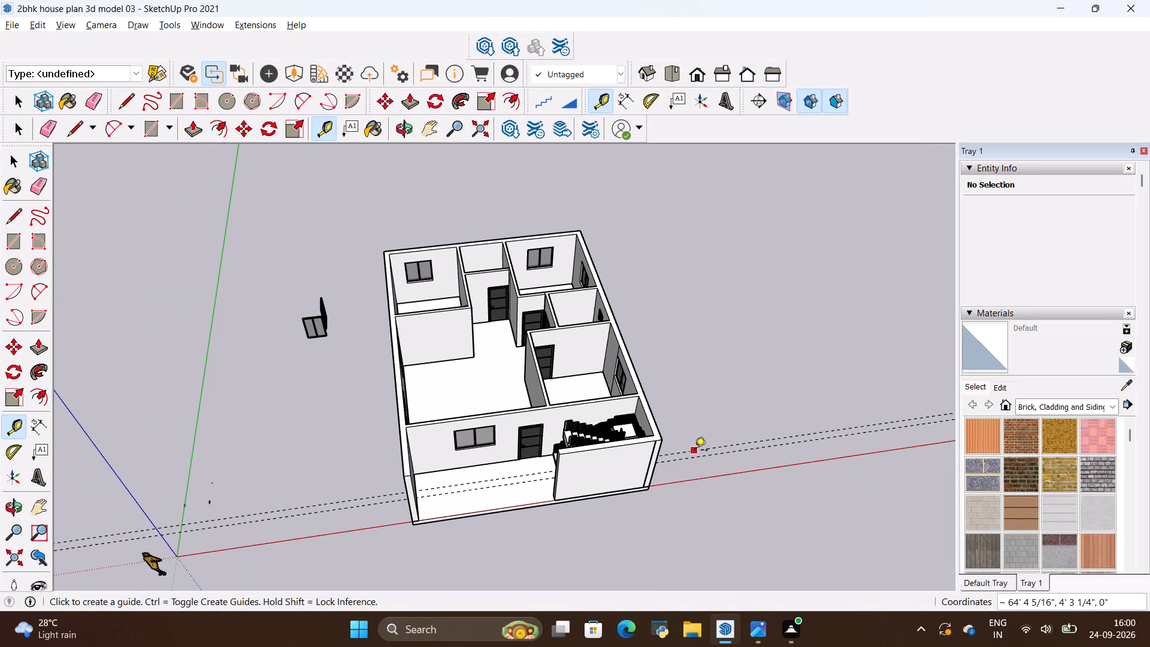
pyautogui.moveTo(695, 451); pyautogui.dragTo(604, 431, button='middle')
pyautogui.scroll(-4, 482, 430)
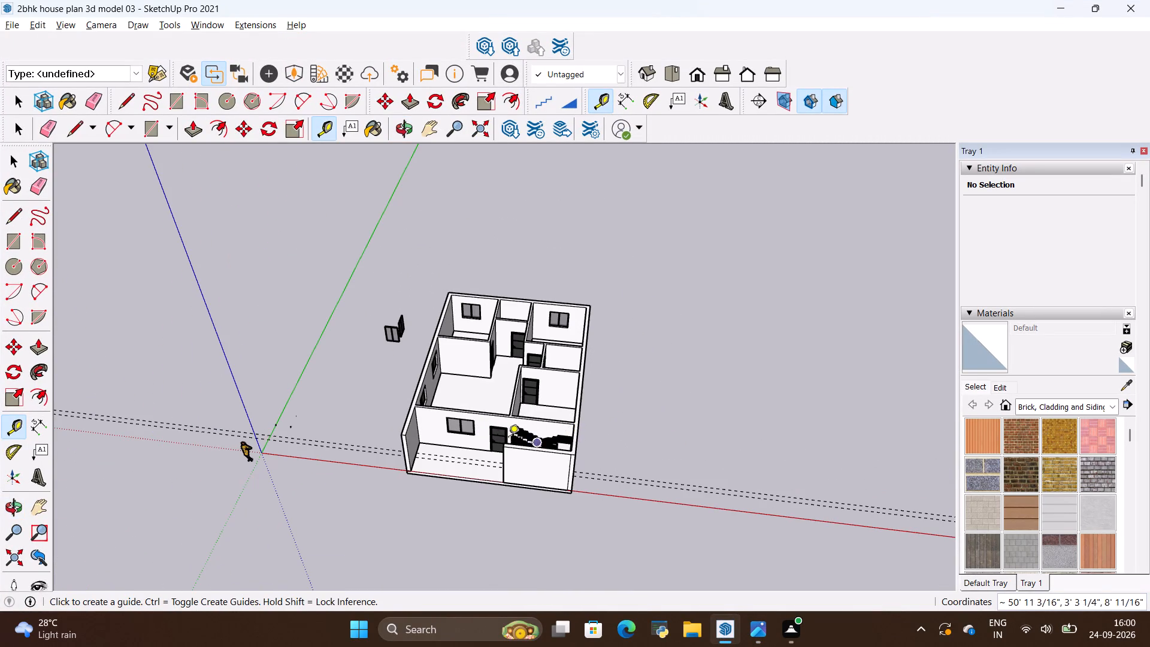
pyautogui.scroll(3, 447, 426)
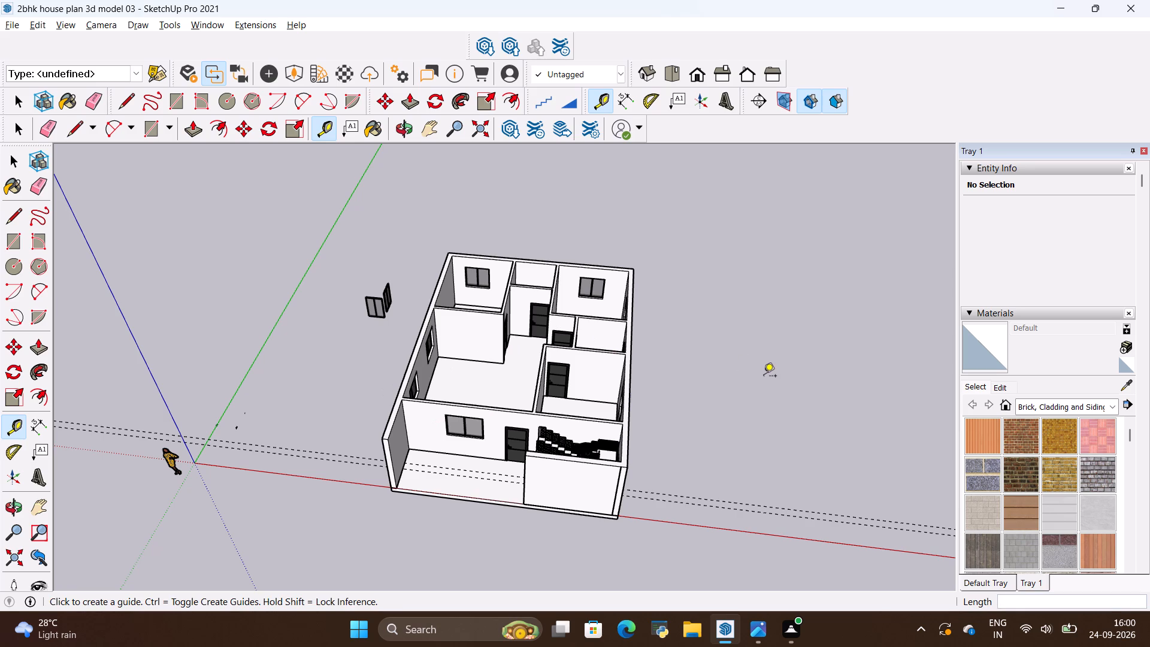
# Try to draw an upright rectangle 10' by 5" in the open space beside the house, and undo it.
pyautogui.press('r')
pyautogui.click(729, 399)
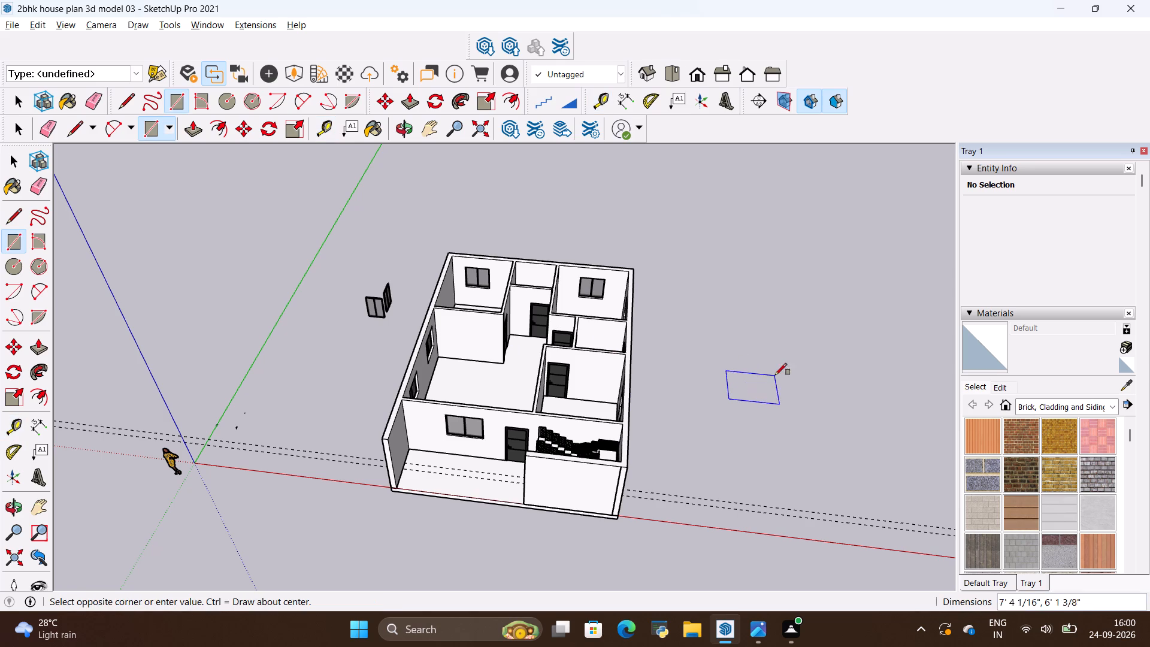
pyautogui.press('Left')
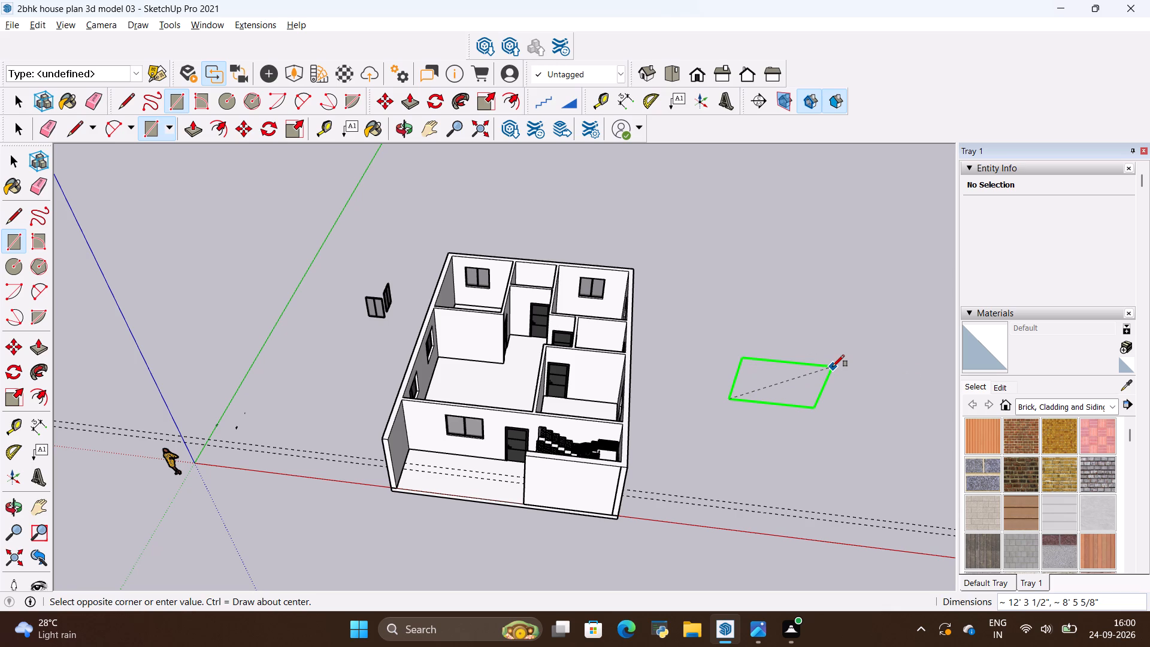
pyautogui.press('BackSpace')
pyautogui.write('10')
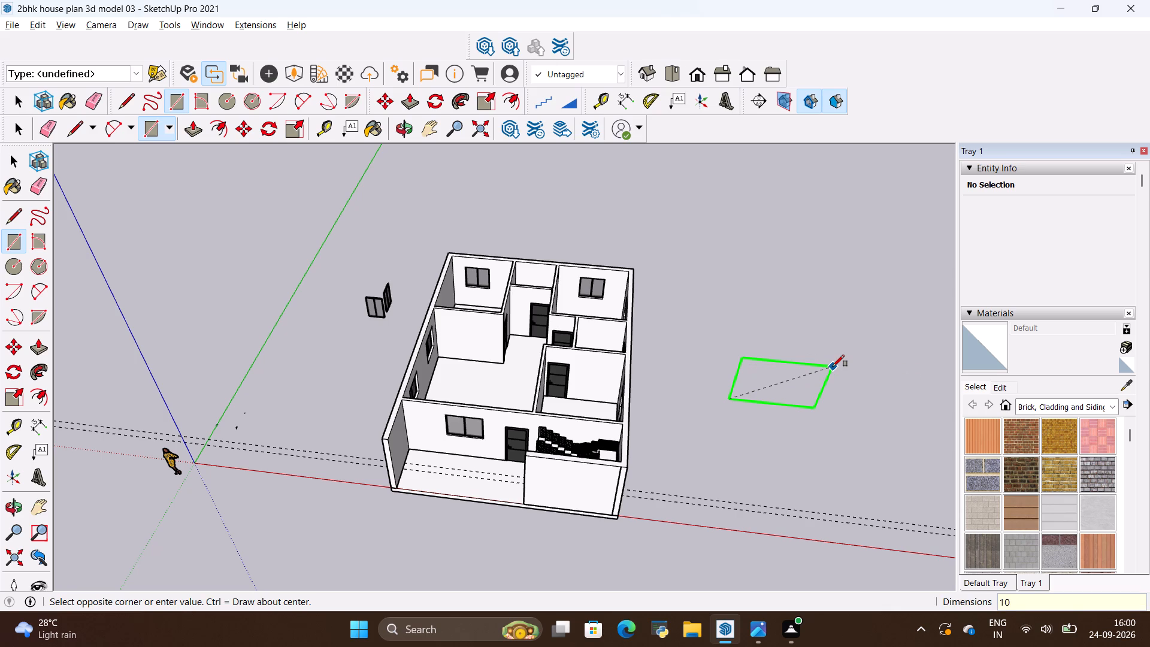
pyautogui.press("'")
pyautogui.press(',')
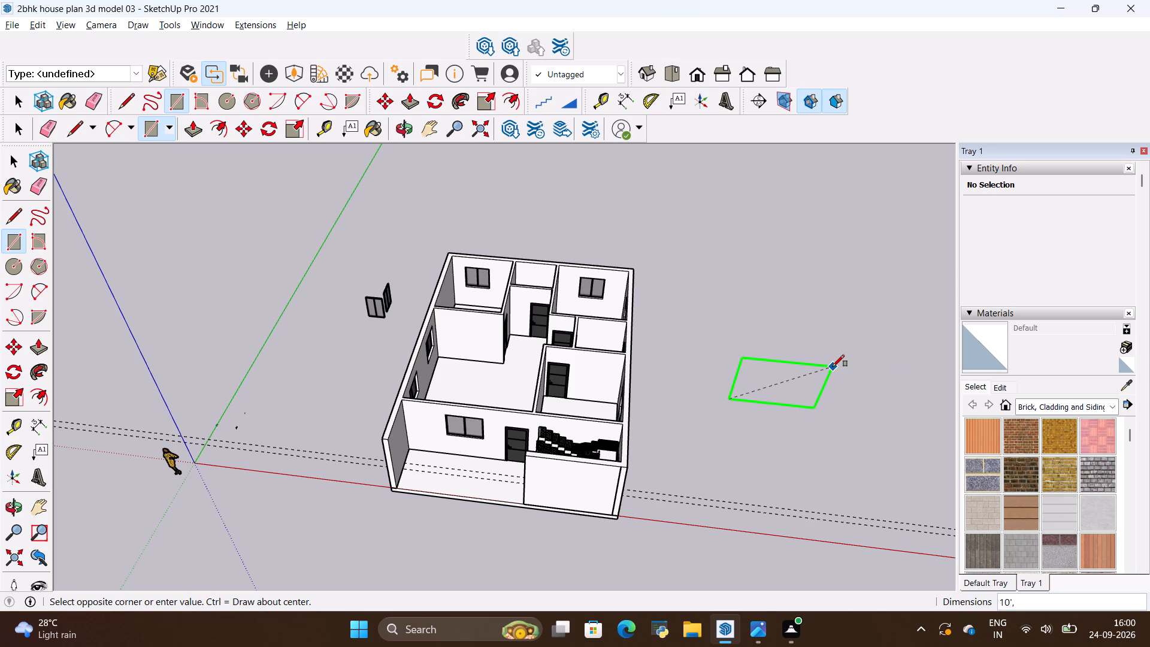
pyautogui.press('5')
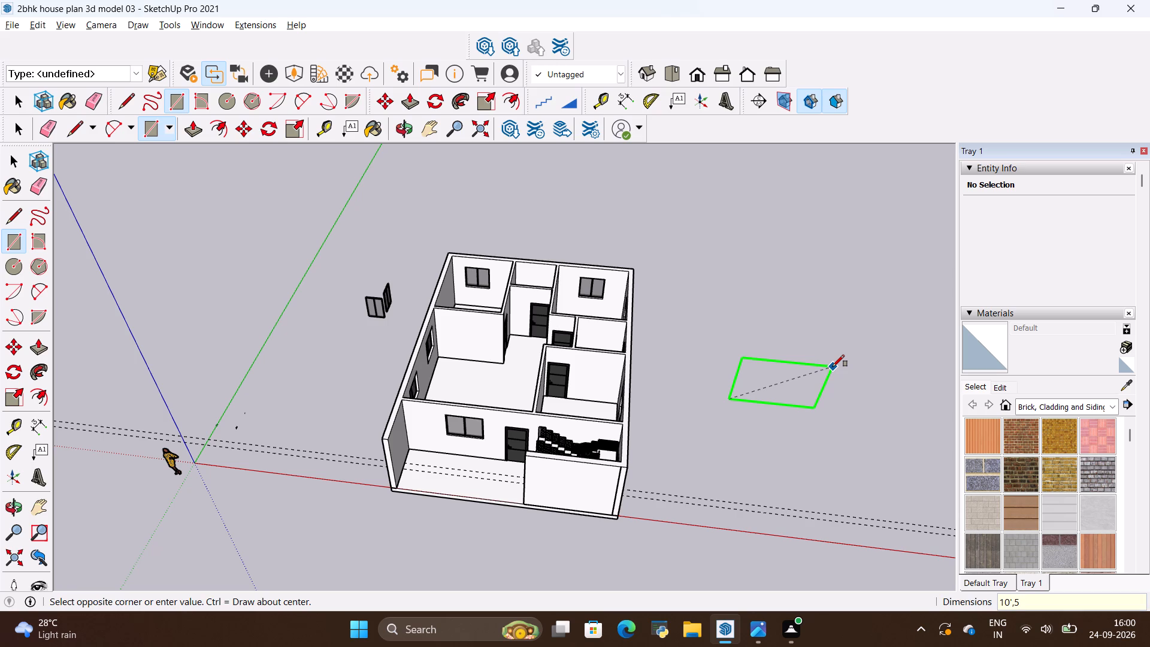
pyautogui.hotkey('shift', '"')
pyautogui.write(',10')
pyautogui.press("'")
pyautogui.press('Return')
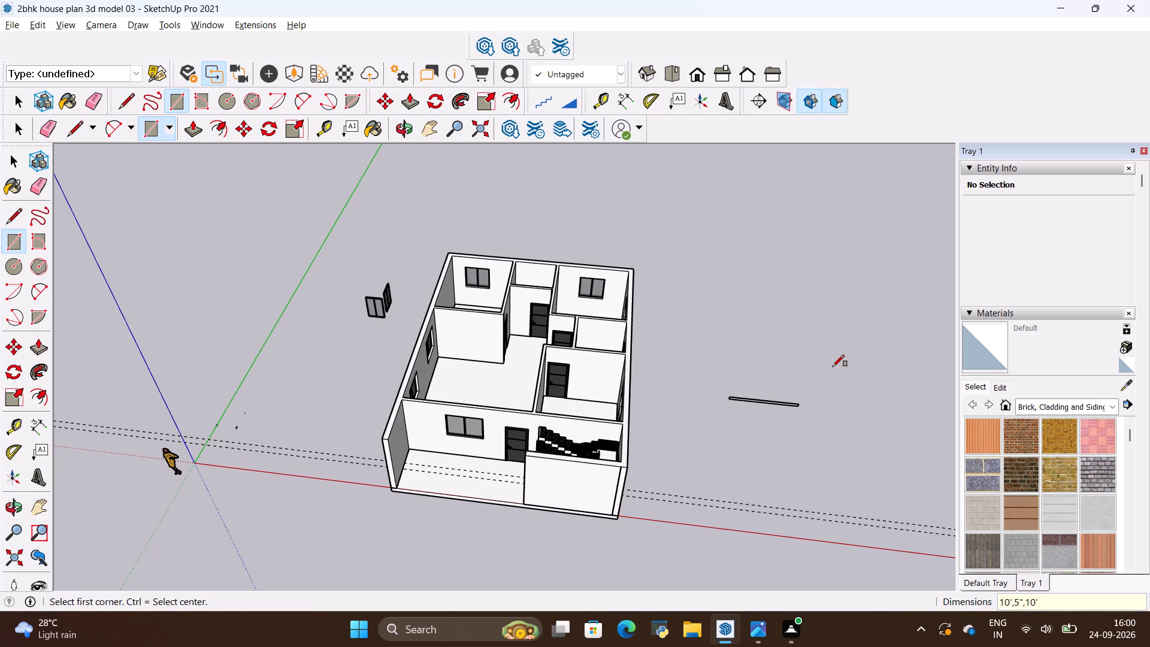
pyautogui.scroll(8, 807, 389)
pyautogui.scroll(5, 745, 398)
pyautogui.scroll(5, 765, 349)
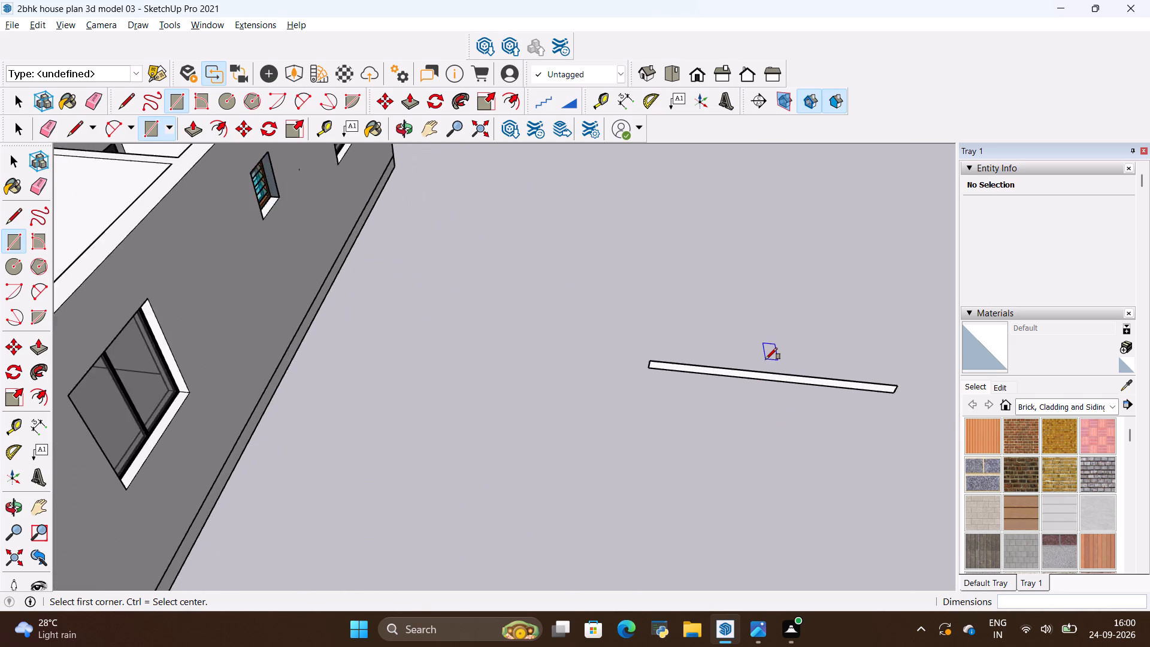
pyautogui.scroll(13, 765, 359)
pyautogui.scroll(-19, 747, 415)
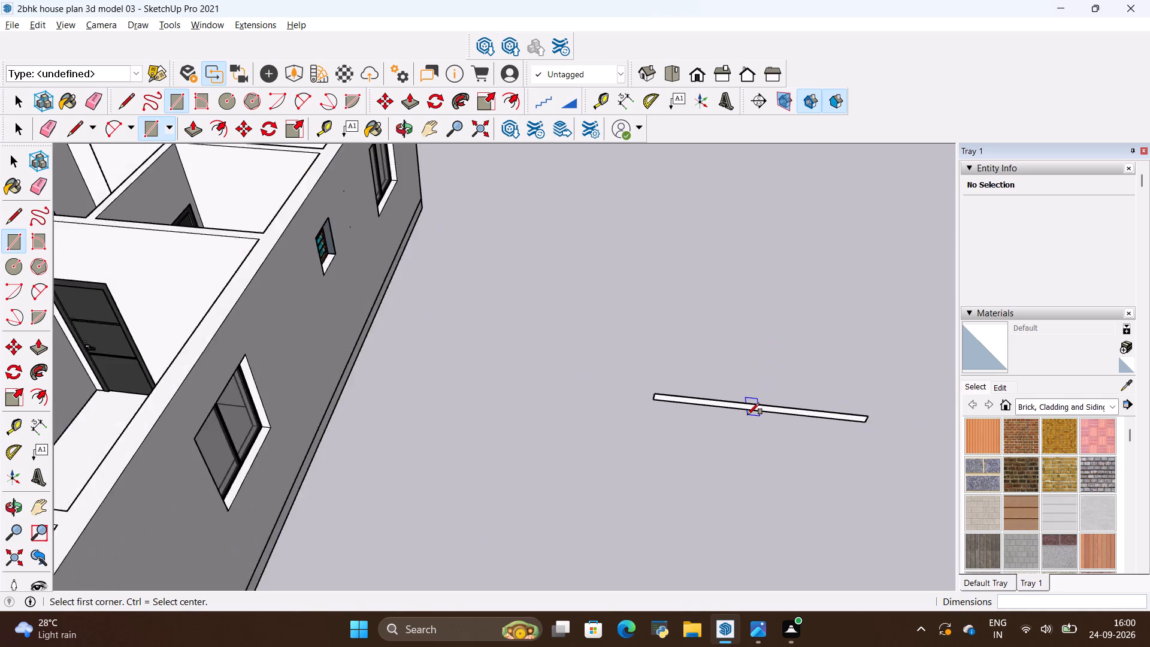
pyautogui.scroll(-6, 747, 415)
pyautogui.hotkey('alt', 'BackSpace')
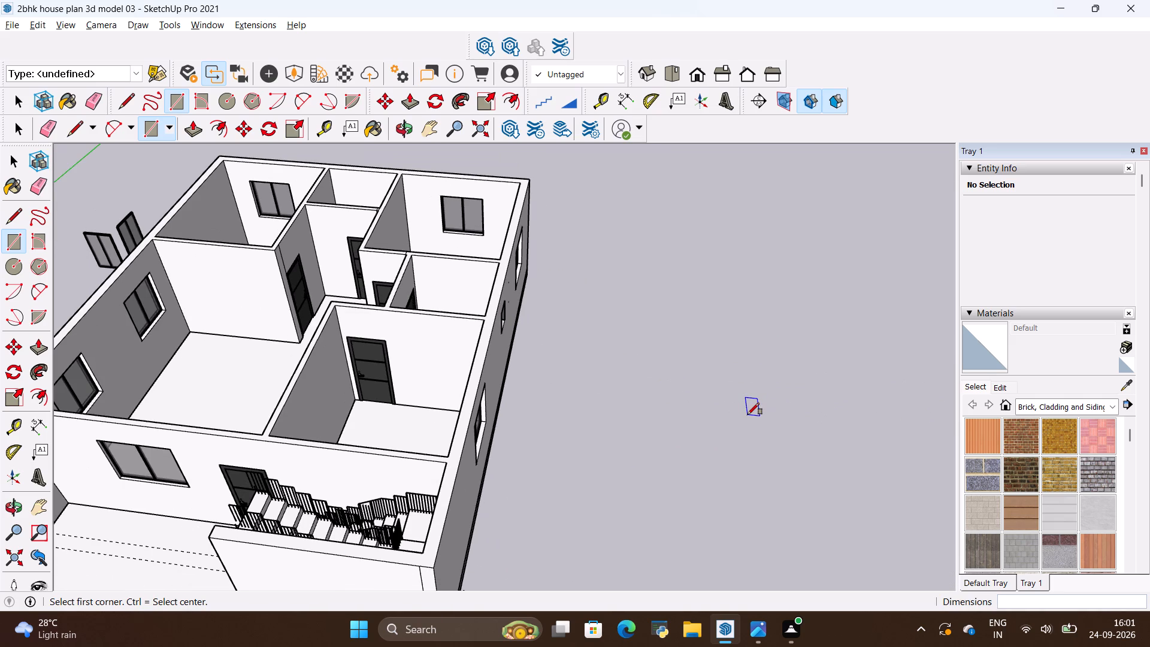
# Draw an upright rectangle 10'5" wide by 10' high, perpendicular to the green axis, in the open space beside the house.
pyautogui.click(710, 410)
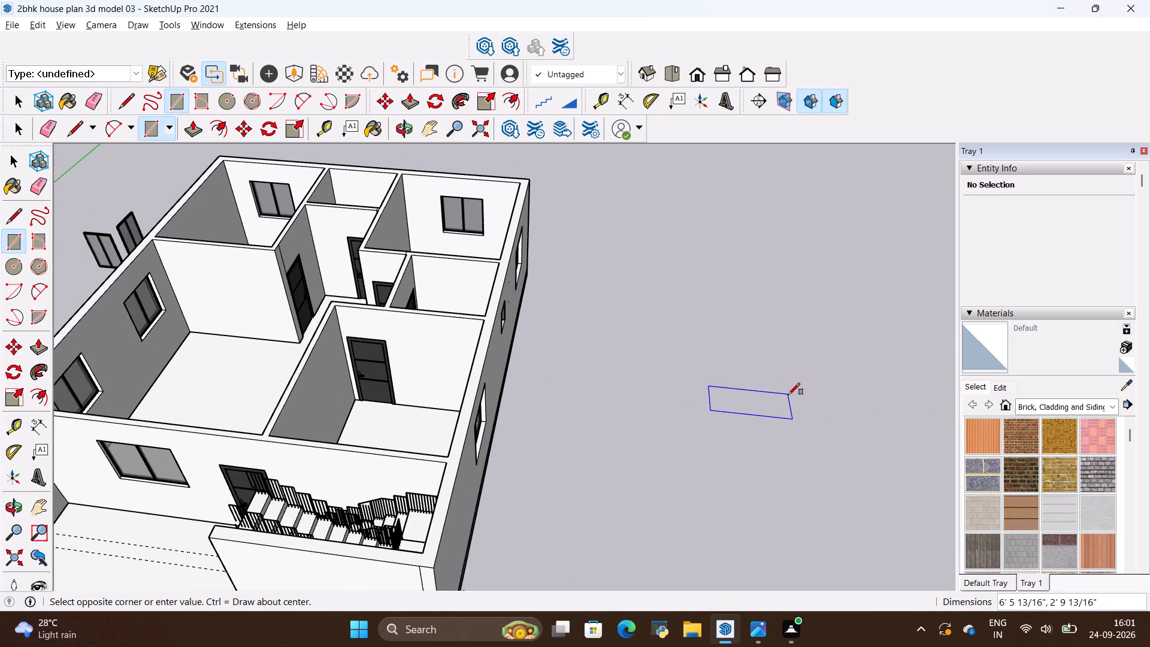
pyautogui.press('Left')
pyautogui.press('BackSpace')
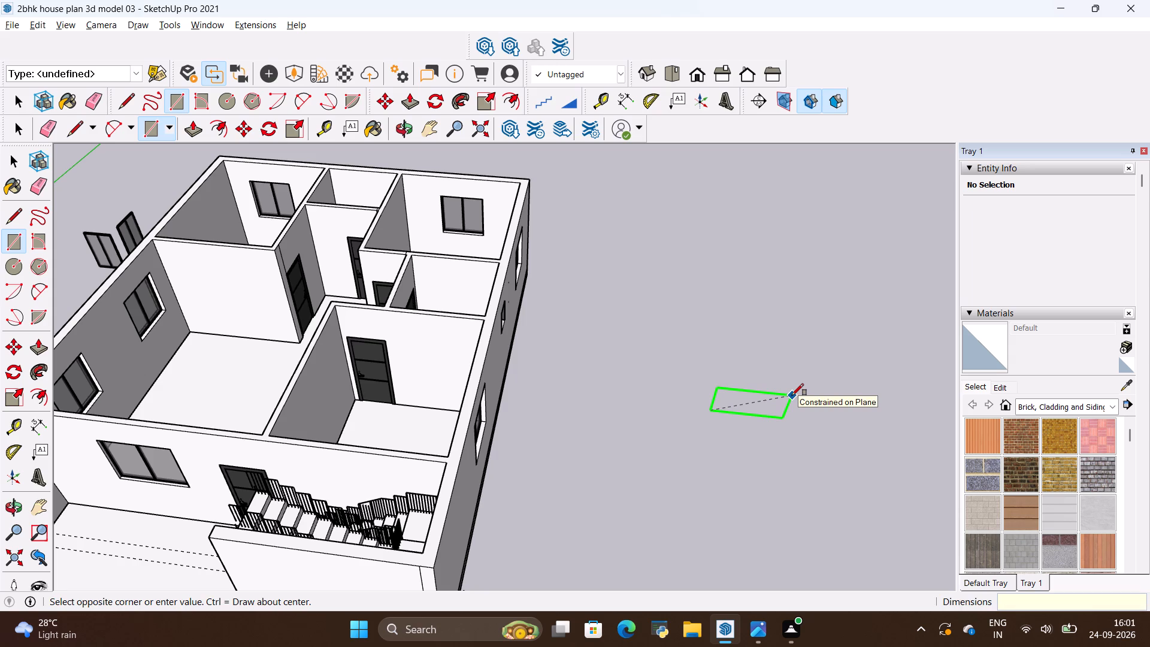
pyautogui.write('10')
pyautogui.press("'")
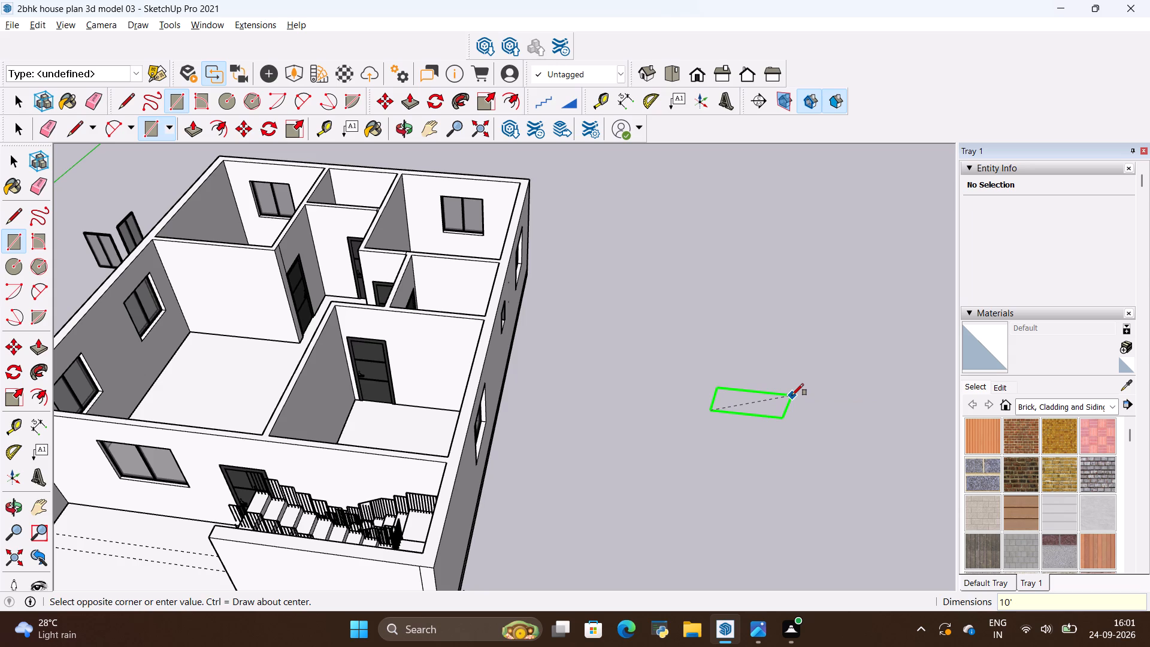
pyautogui.press('5')
pyautogui.hotkey('shift', '"')
pyautogui.press("'")
pyautogui.press('BackSpace')
pyautogui.press(',')
pyautogui.write('10')
pyautogui.press("'")
pyautogui.press('Return')
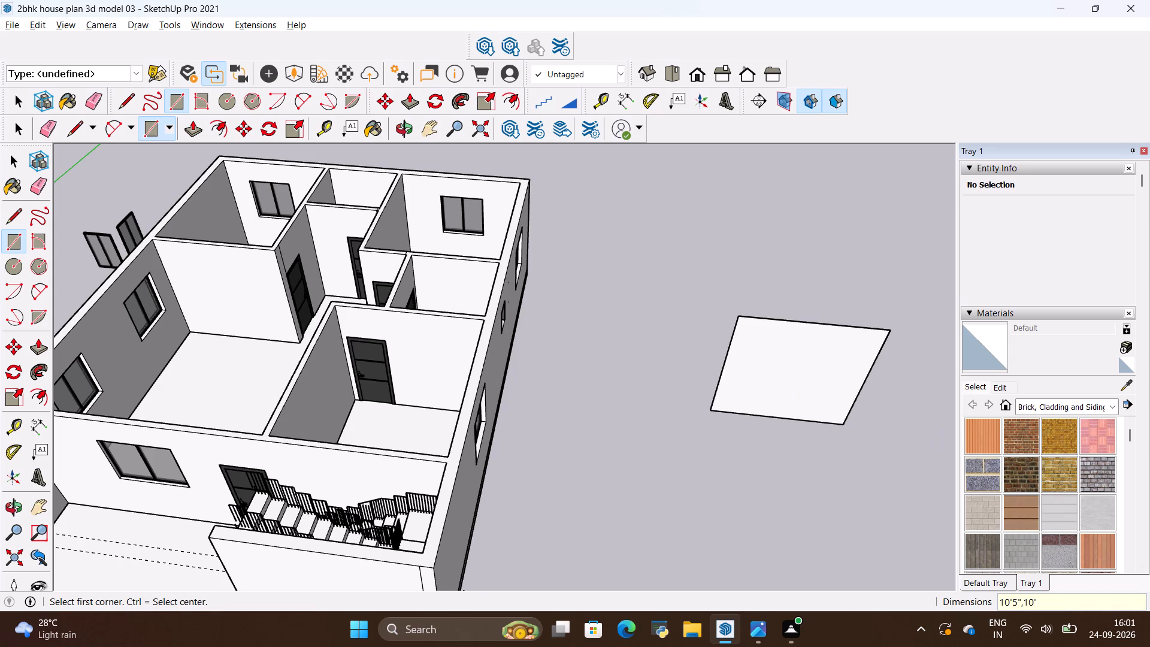
# Make the new rectangle's face and its edges into a group.
pyautogui.scroll(-5, 742, 331)
pyautogui.scroll(4, 697, 335)
pyautogui.press('space')
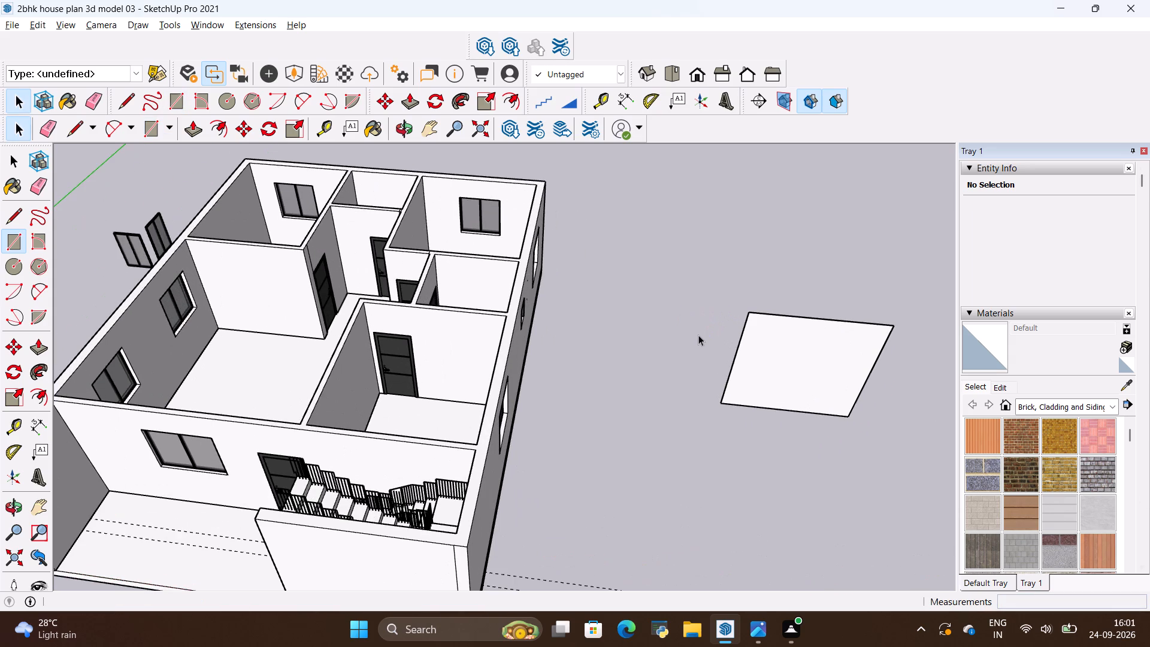
pyautogui.click(698, 335)
pyautogui.doubleClick(777, 373)
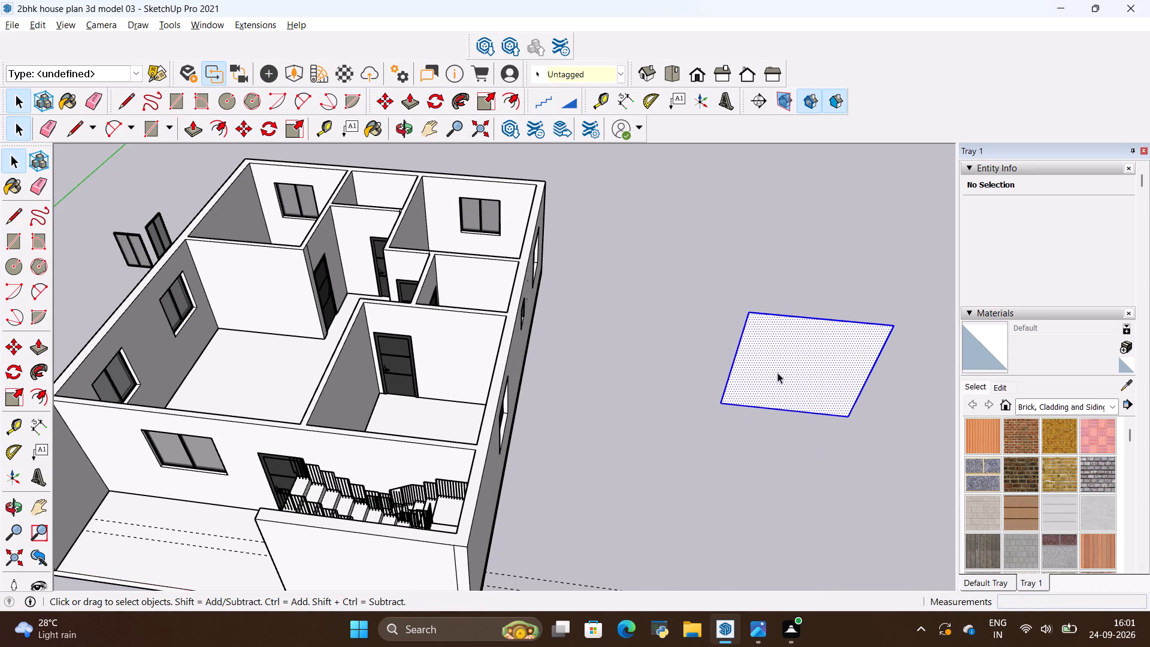
pyautogui.click(777, 373)
pyautogui.doubleClick(777, 370)
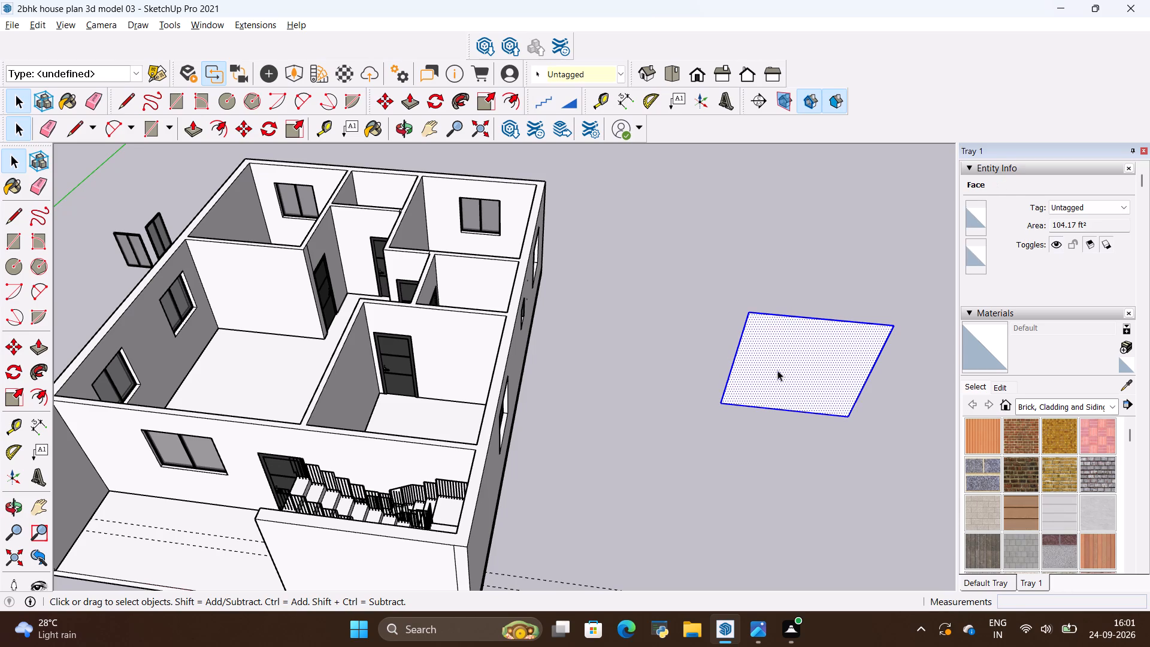
pyautogui.rightClick(777, 370)
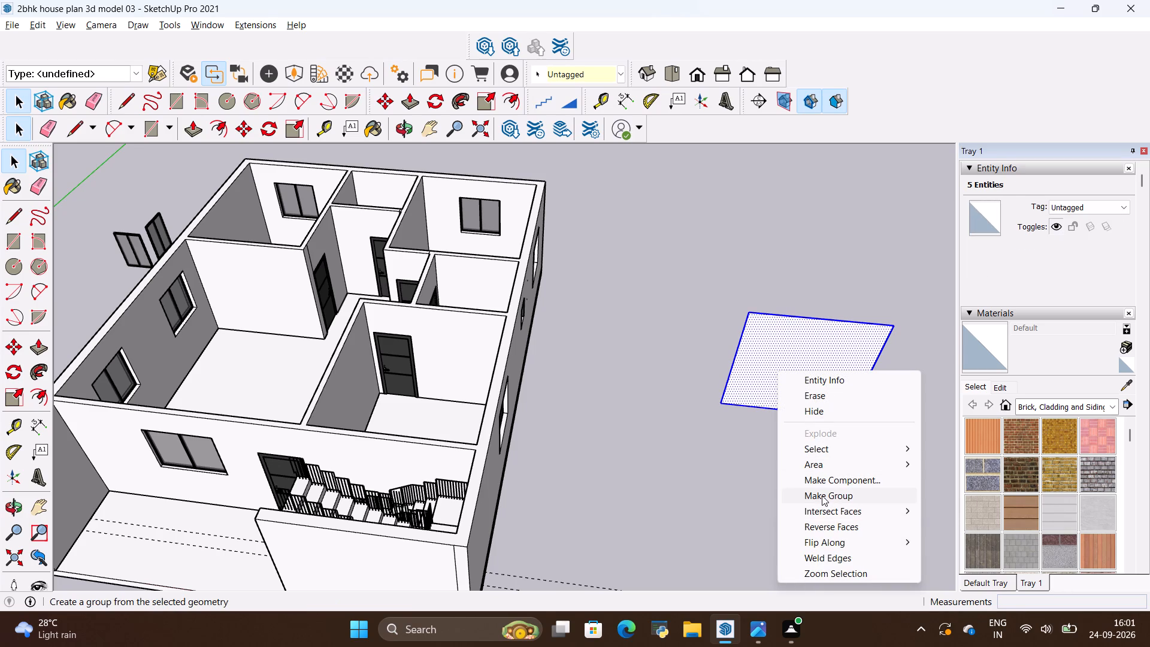
pyautogui.click(822, 495)
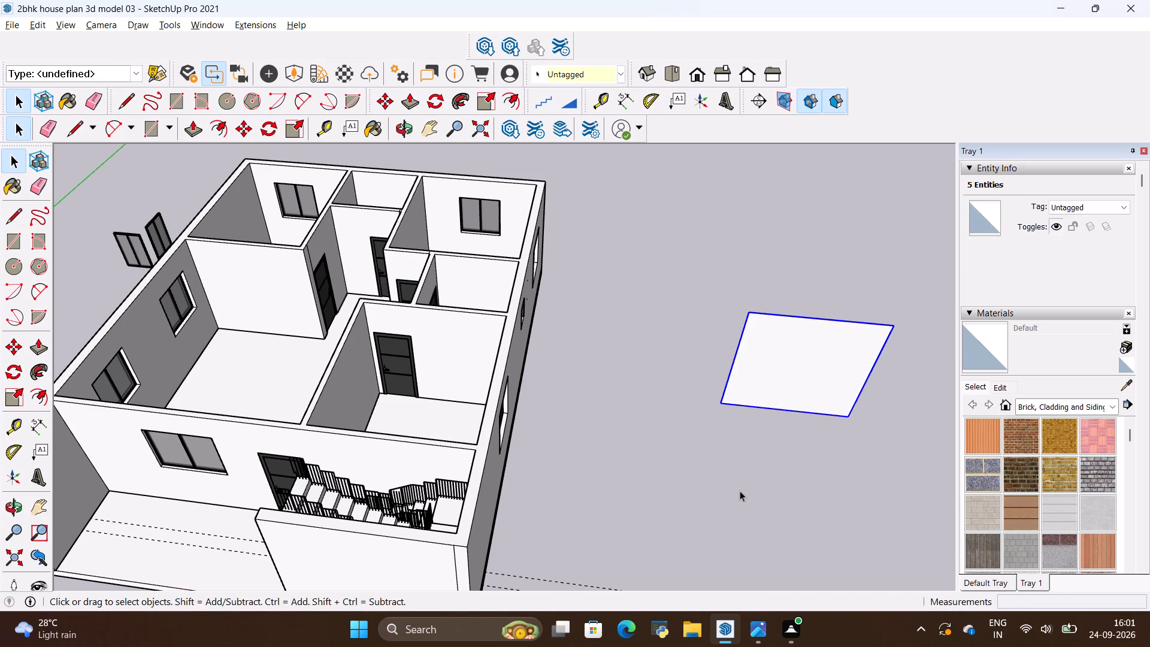
pyautogui.click(740, 491)
# Look over the grouped rectangle beside the house and switch back to the TV unit reference image.
pyautogui.scroll(7, 782, 323)
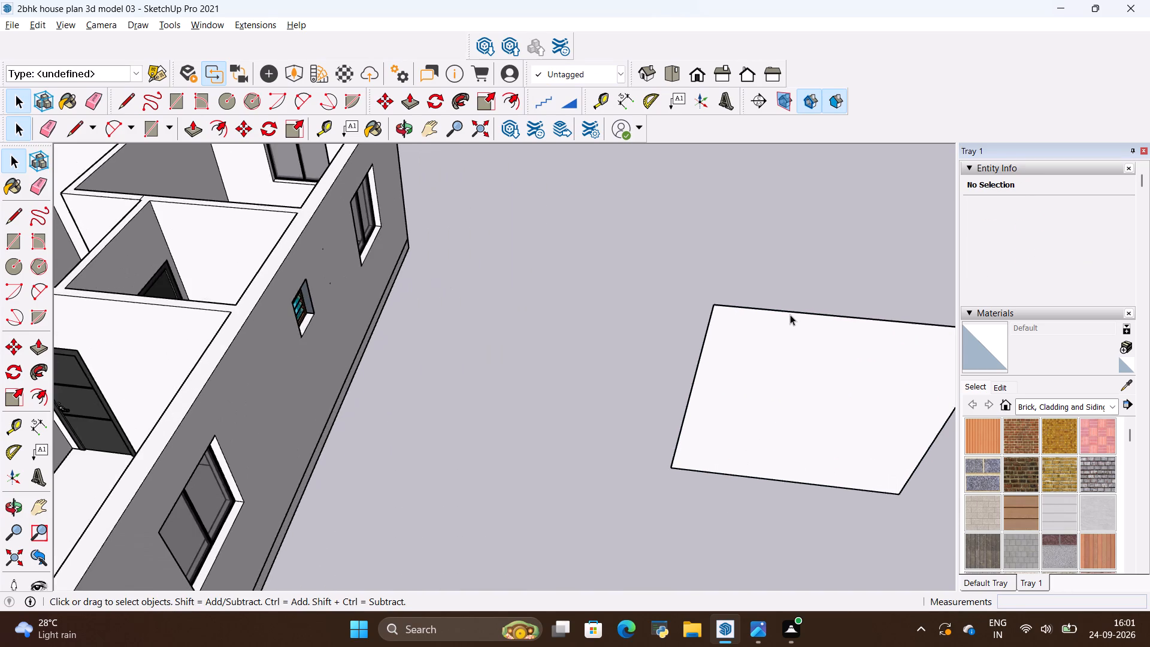
pyautogui.scroll(-5, 593, 361)
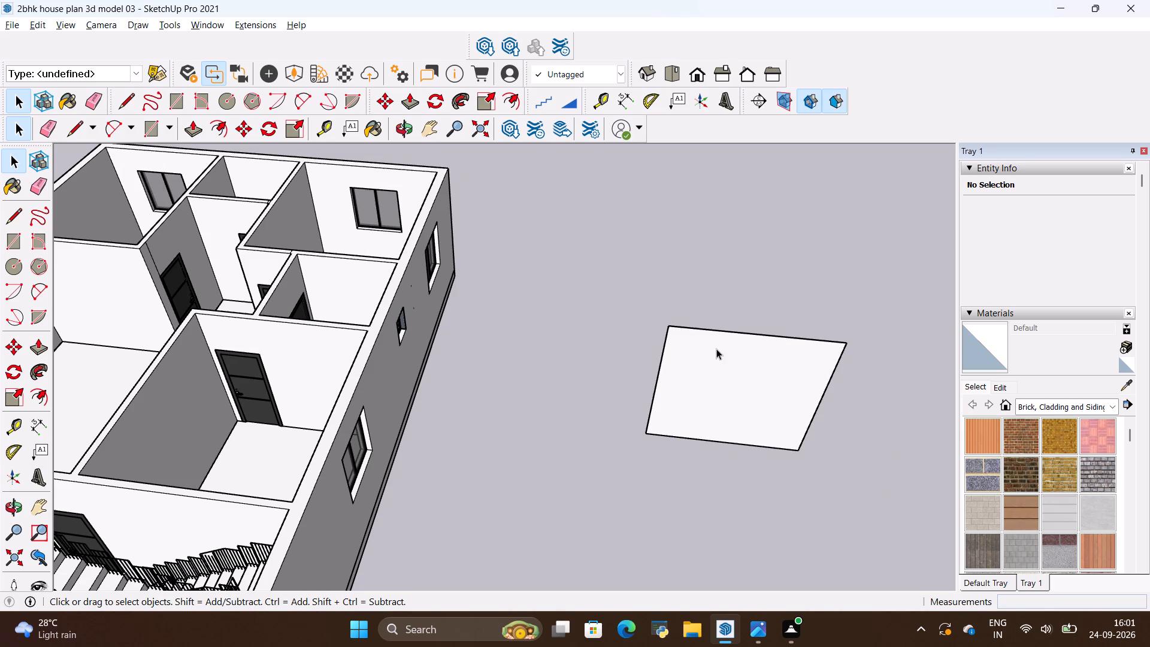
pyautogui.scroll(-3, 654, 422)
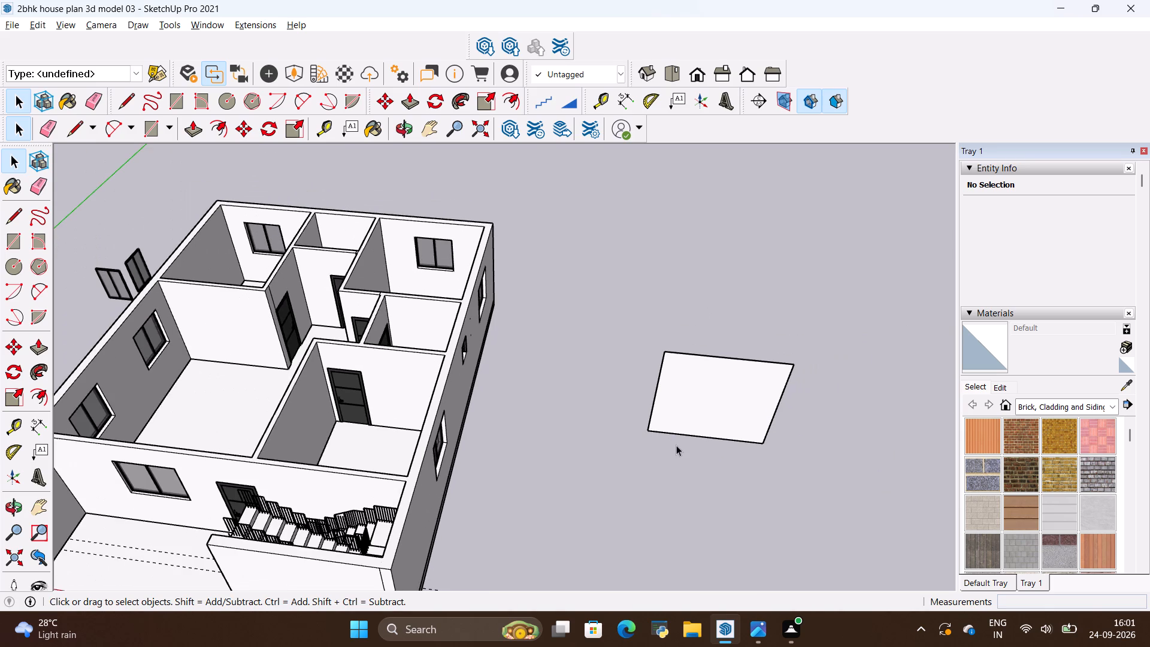
pyautogui.scroll(2, 676, 445)
pyautogui.hotkey('alt', 'Tab')
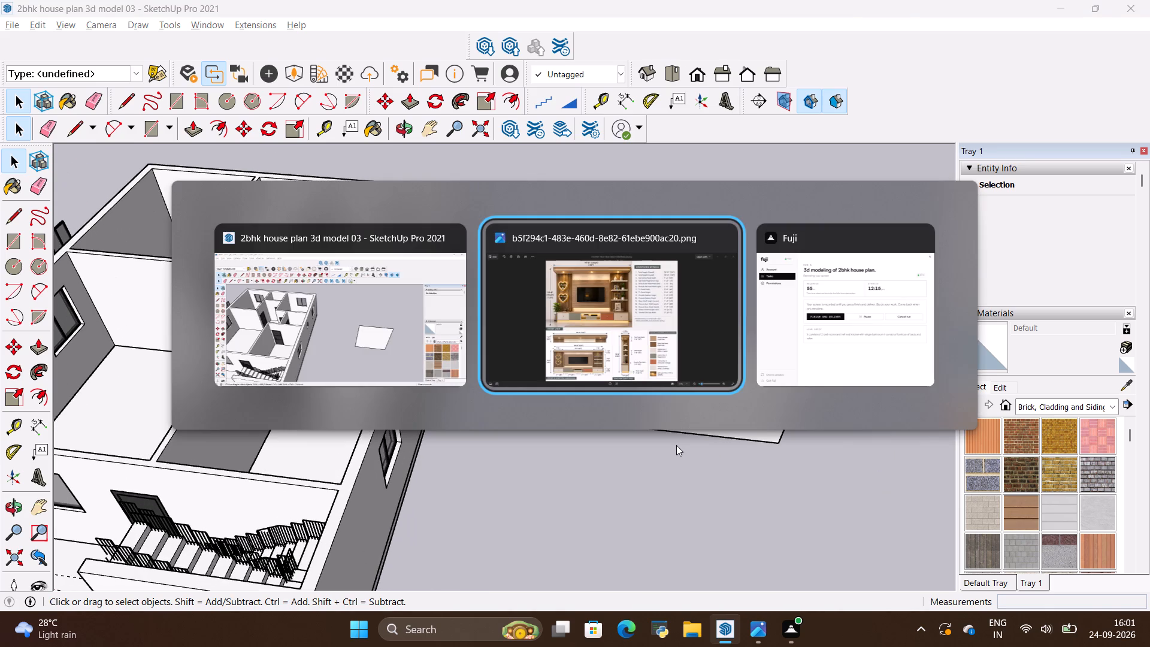
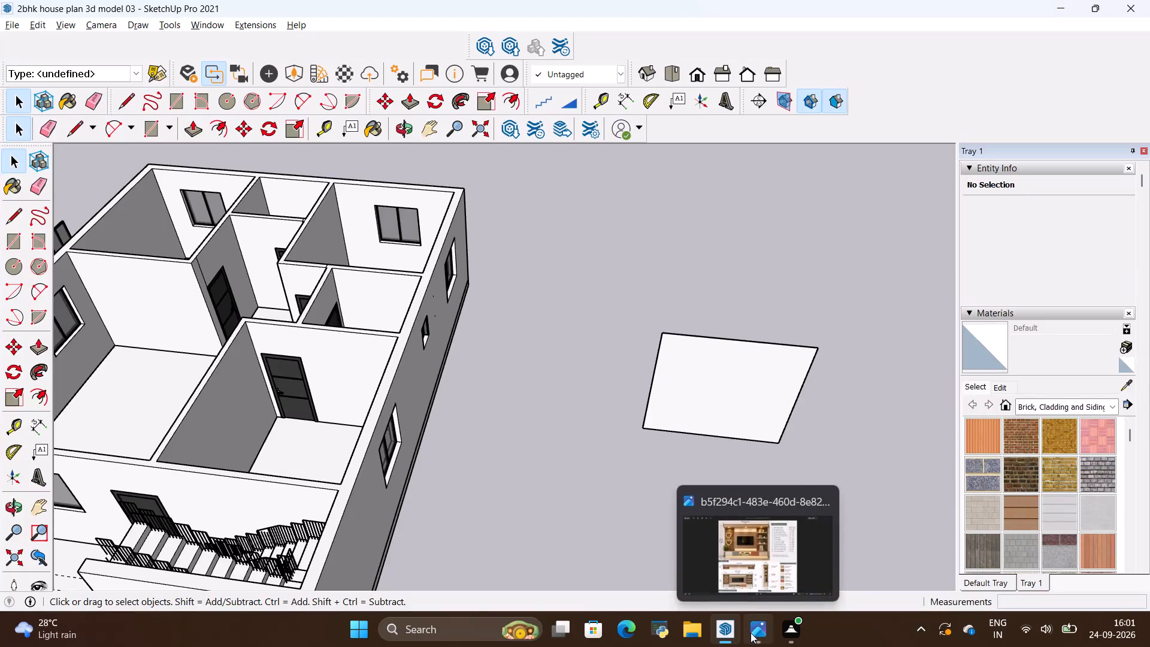
# Check the TV unit reference image for the top panel's height and return to the house model.
pyautogui.click(752, 633)
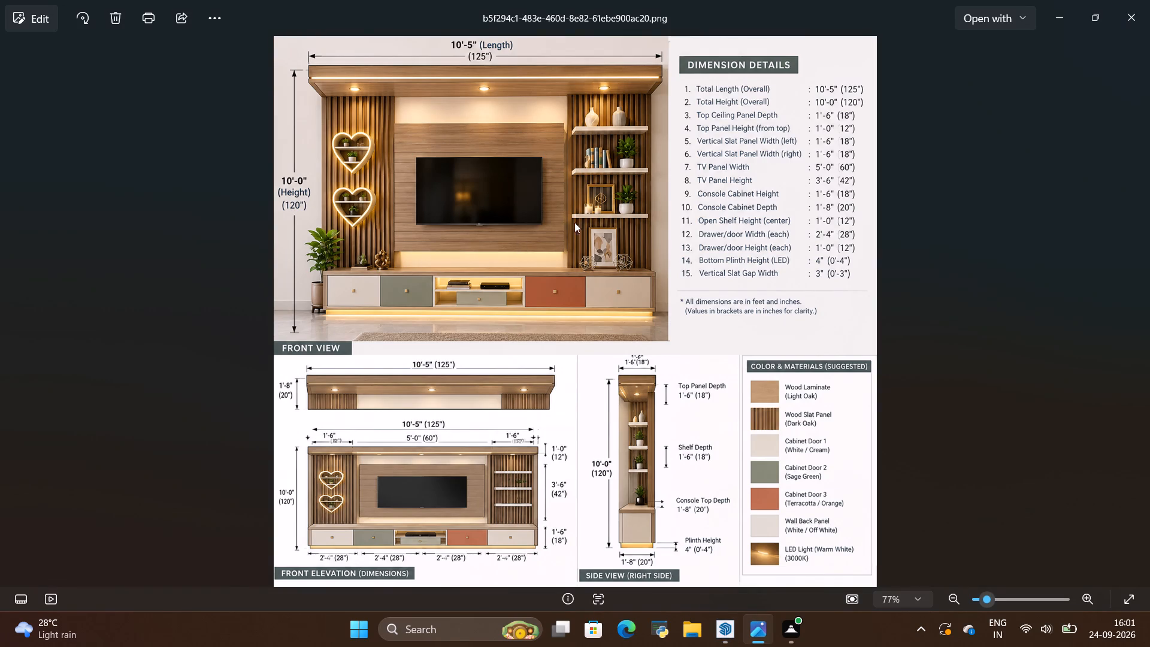
pyautogui.scroll(3, 599, 232)
pyautogui.scroll(-1, 583, 310)
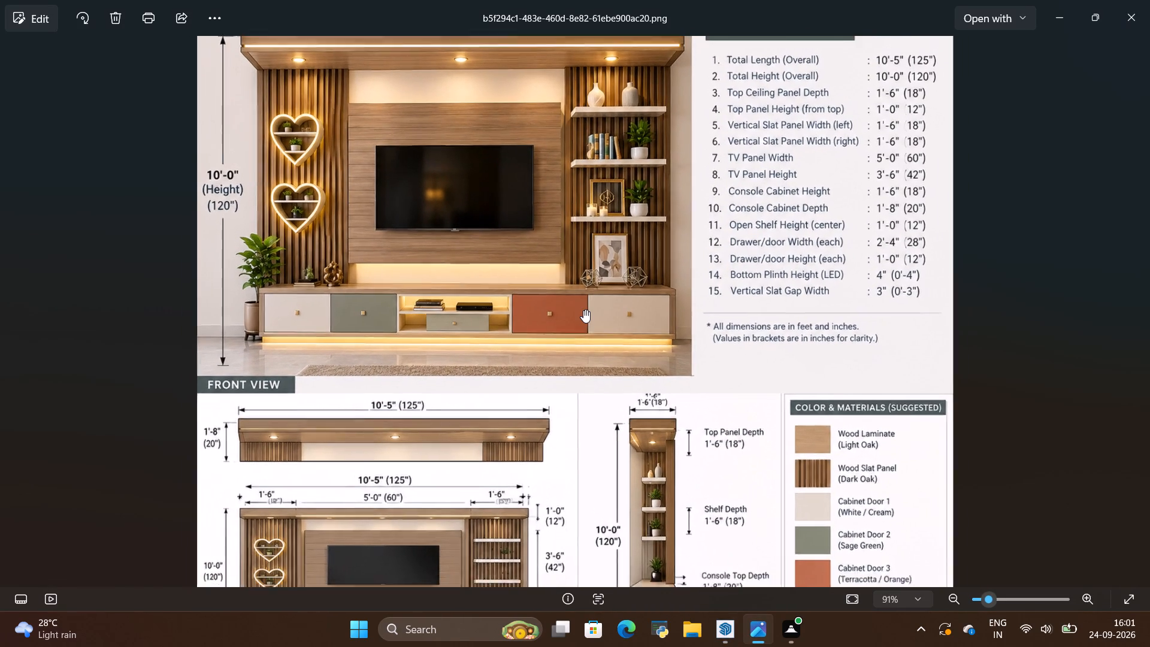
pyautogui.scroll(3, 468, 467)
pyautogui.scroll(3, 310, 453)
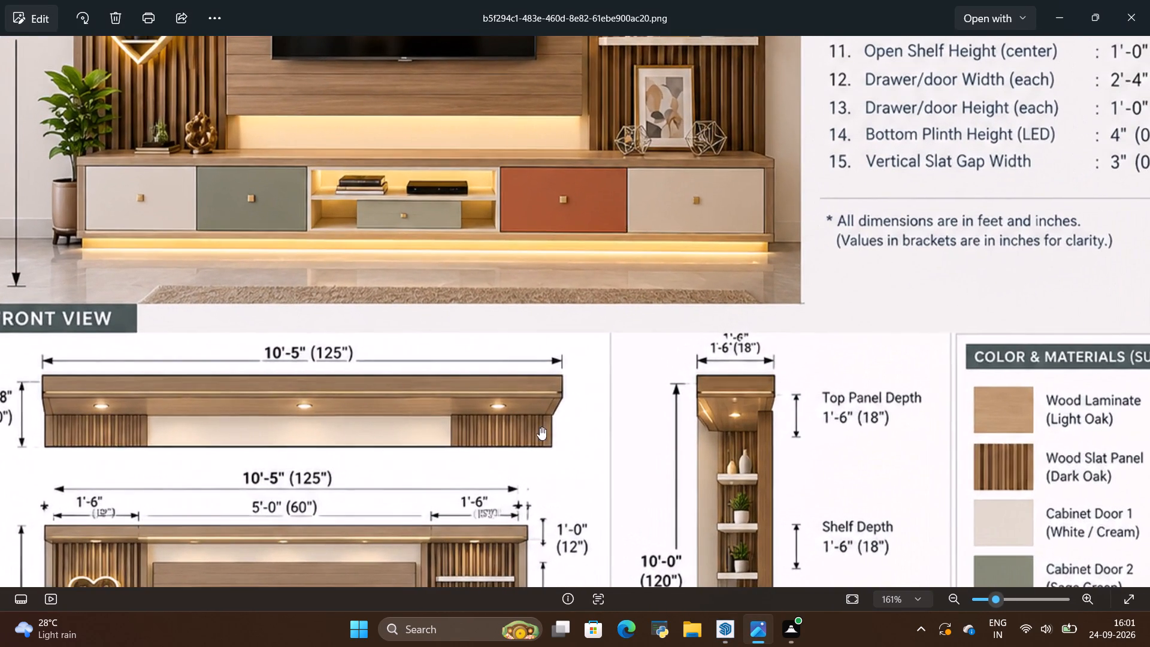
pyautogui.scroll(-3, 615, 422)
pyautogui.hotkey('alt', 'Tab')
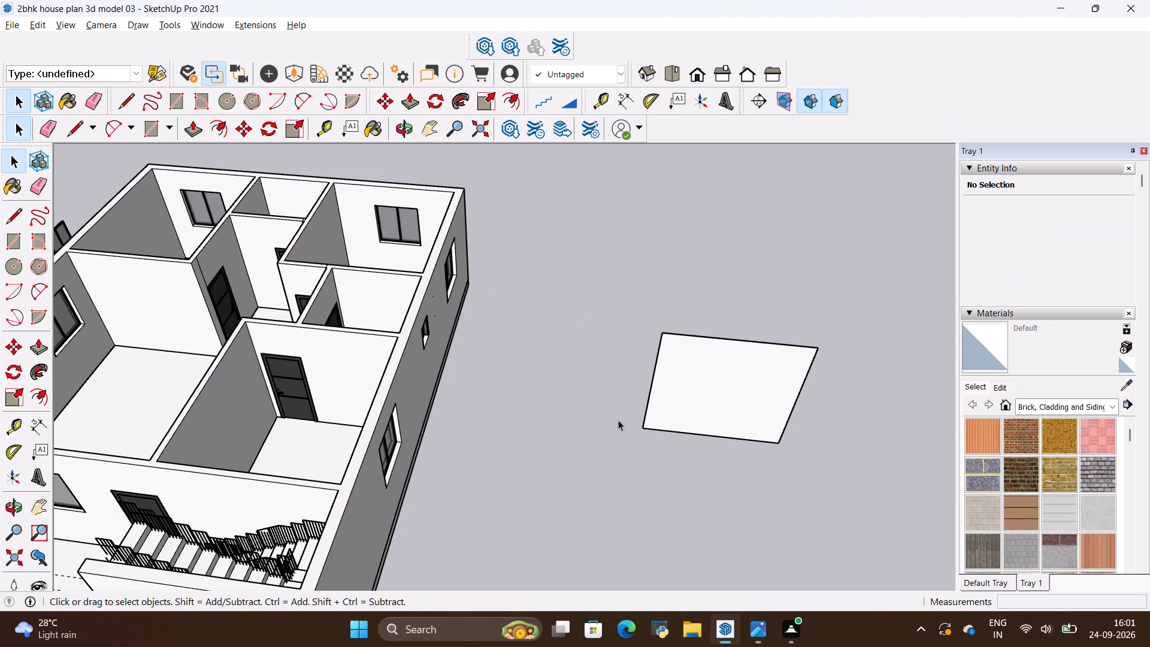
# Inside the panel group beside the house, copy the top edge 1' straight down across the face.
pyautogui.scroll(7, 761, 345)
pyautogui.click(757, 338)
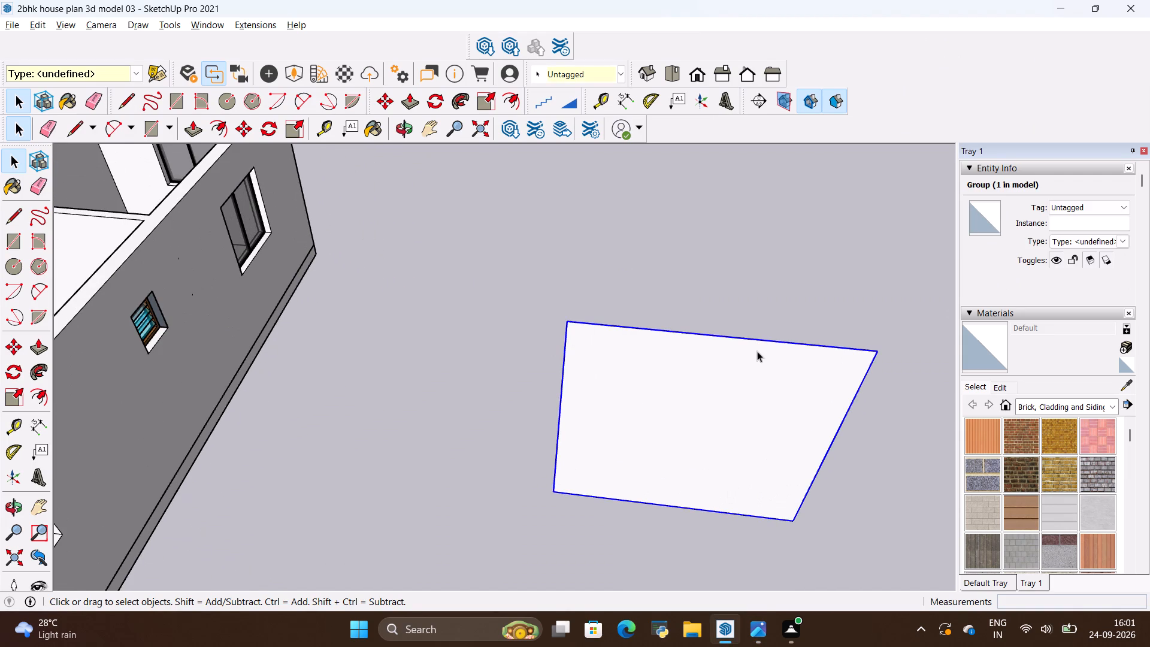
pyautogui.doubleClick(757, 351)
pyautogui.scroll(5, 737, 339)
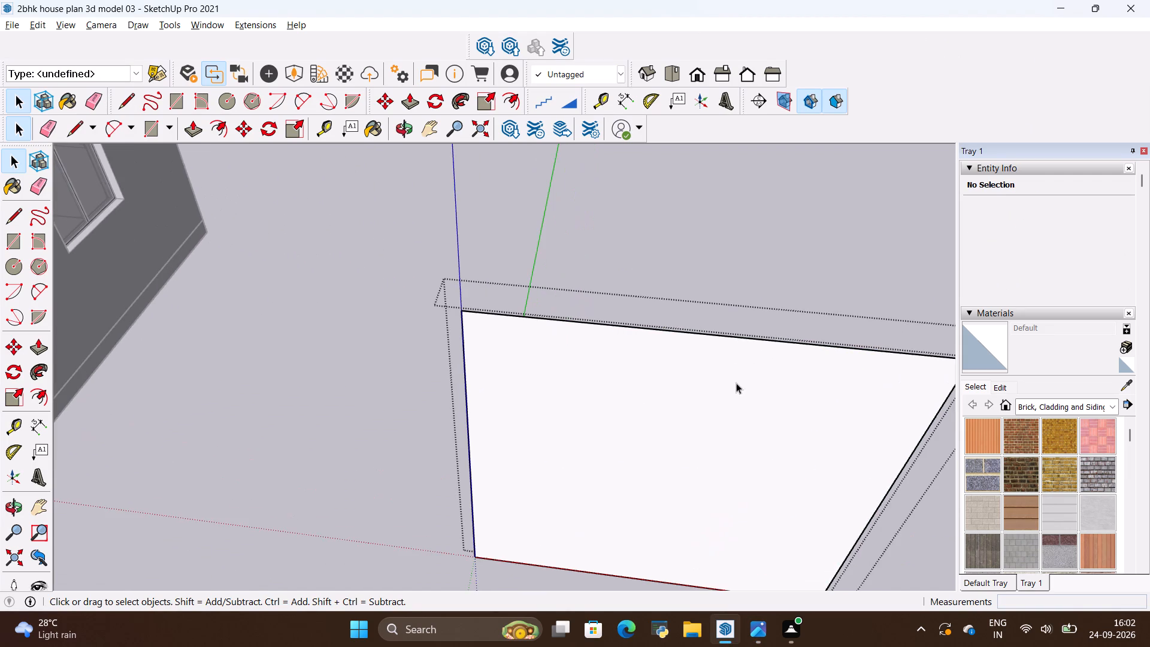
pyautogui.moveTo(736, 386); pyautogui.dragTo(737, 306, button='middle')
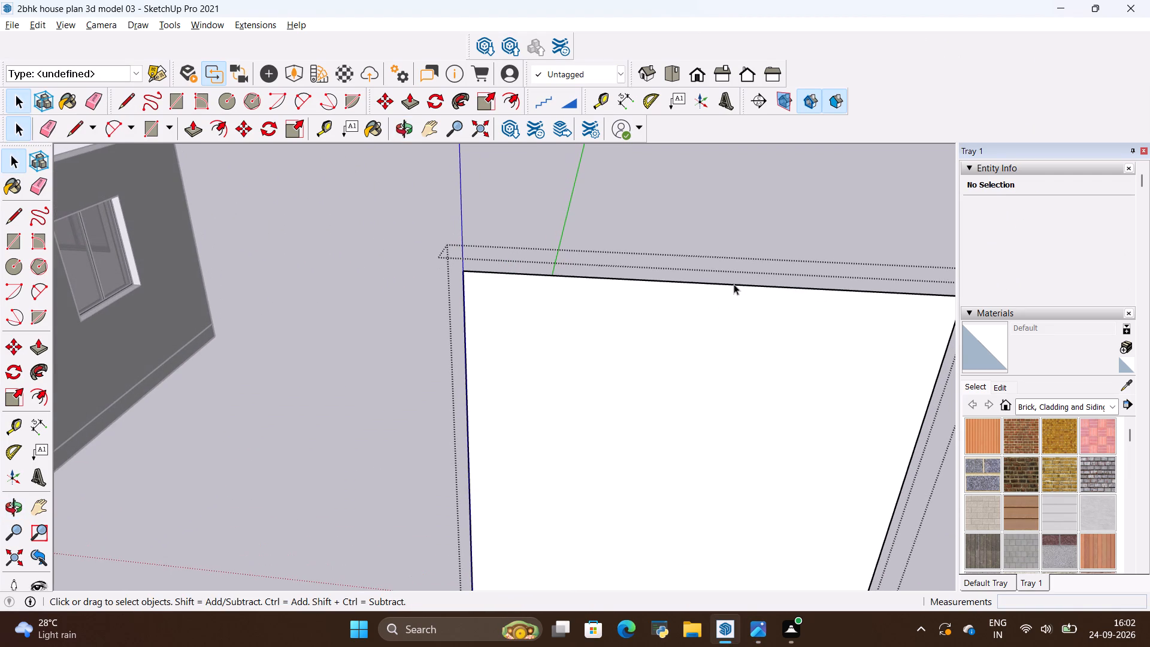
pyautogui.click(734, 284)
pyautogui.press('m')
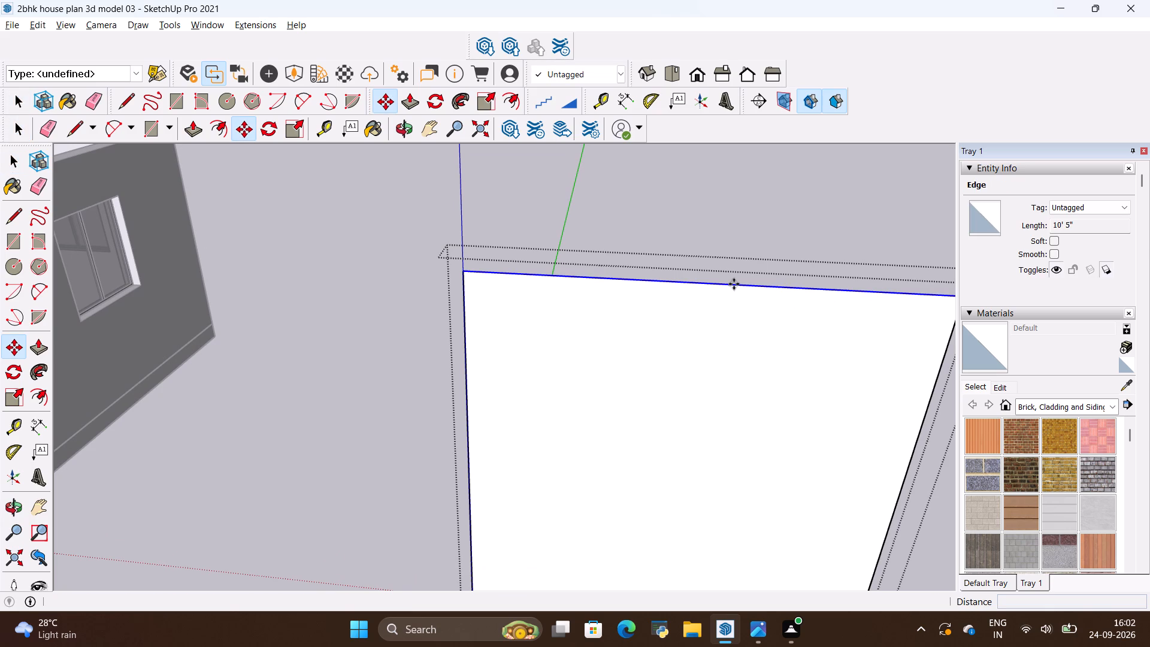
pyautogui.click(735, 286)
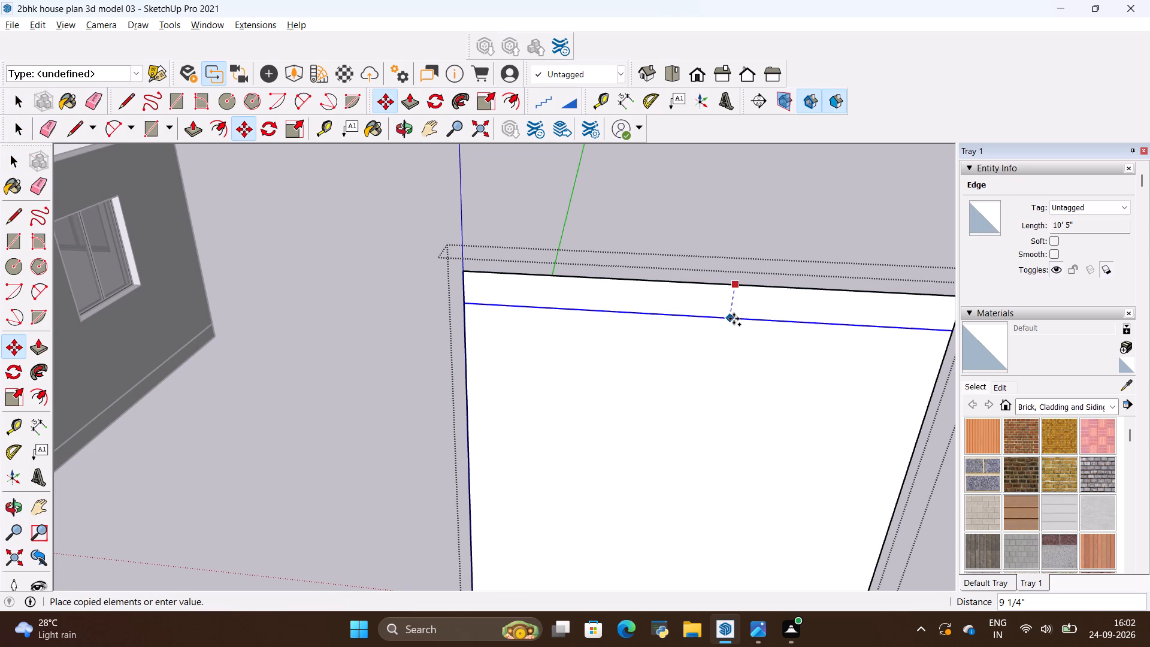
pyautogui.press('BackSpace')
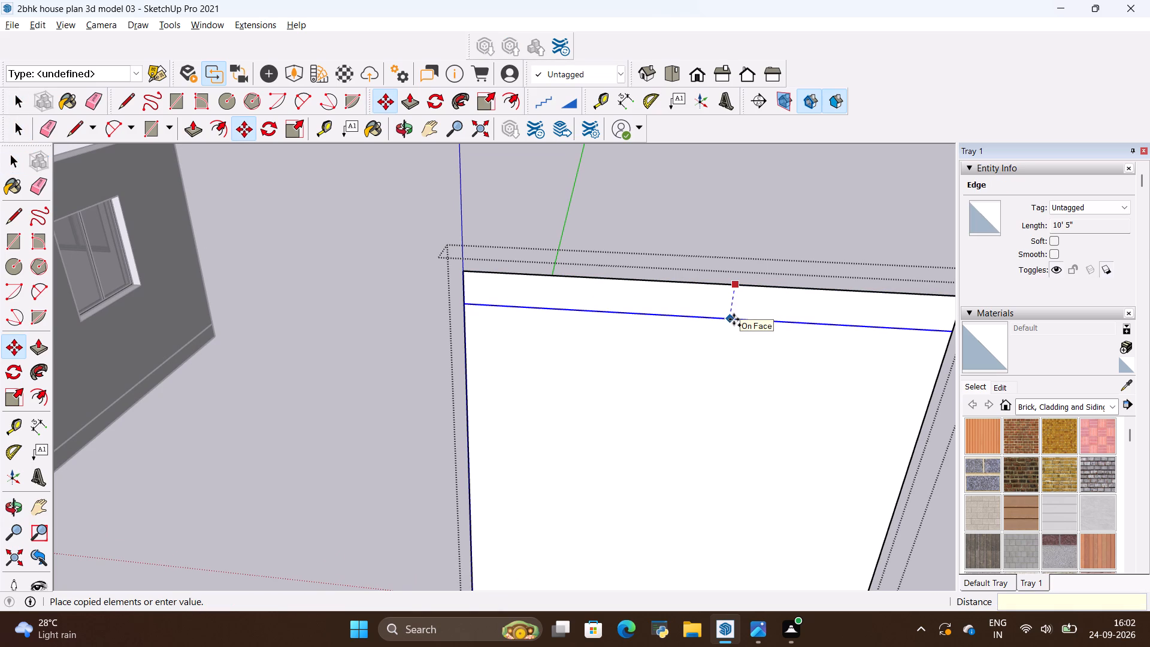
pyautogui.write("1'")
pyautogui.press('Return')
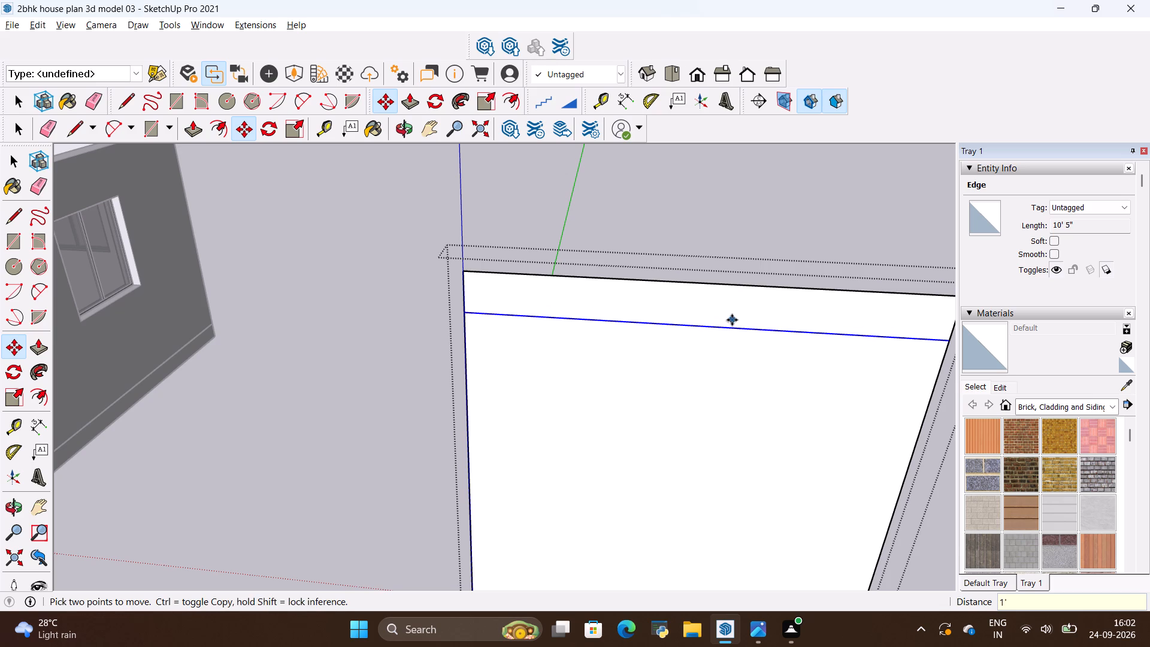
# Examine the reference image's front elevation and side view for the TV panel, console cabinet and plinth heights, and return to the model.
pyautogui.scroll(-3, 732, 321)
pyautogui.hotkey('alt', 'Tab')
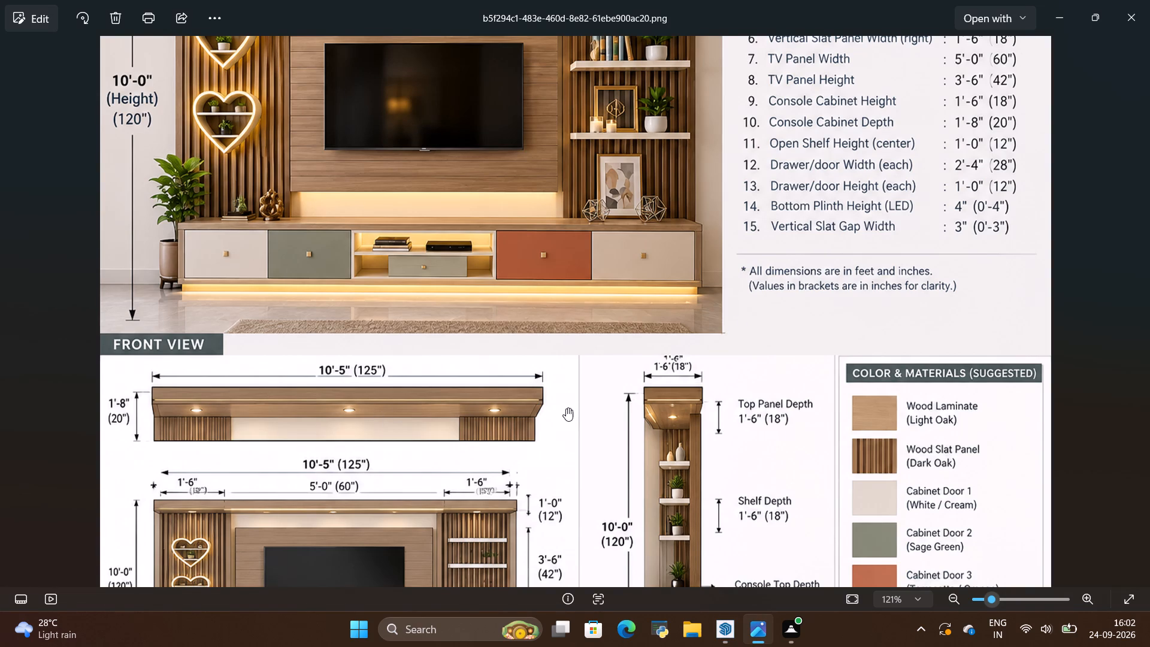
pyautogui.scroll(-2, 566, 408)
pyautogui.scroll(4, 714, 430)
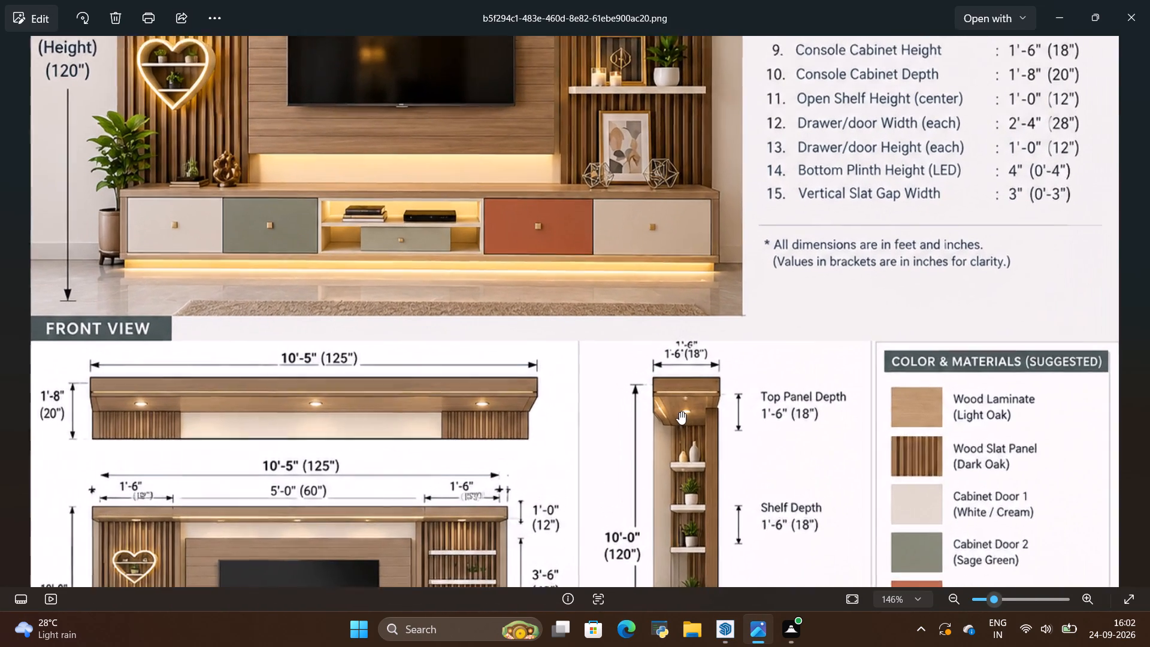
pyautogui.scroll(-2, 742, 406)
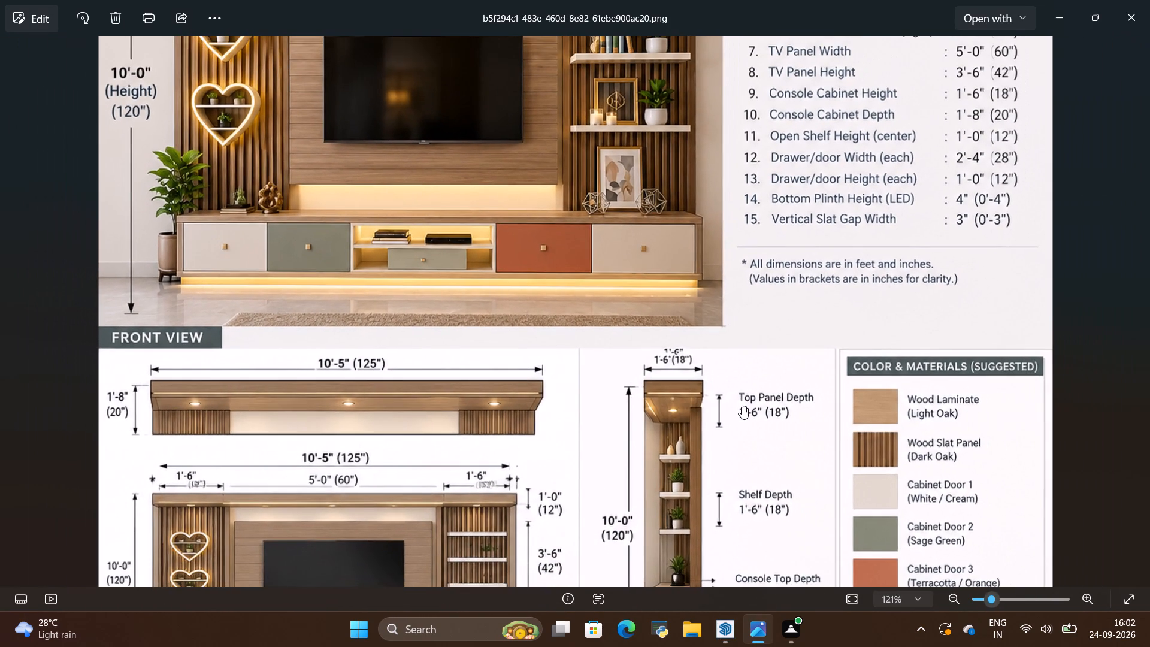
pyautogui.scroll(-8, 742, 406)
pyautogui.scroll(9, 575, 525)
pyautogui.scroll(3, 525, 546)
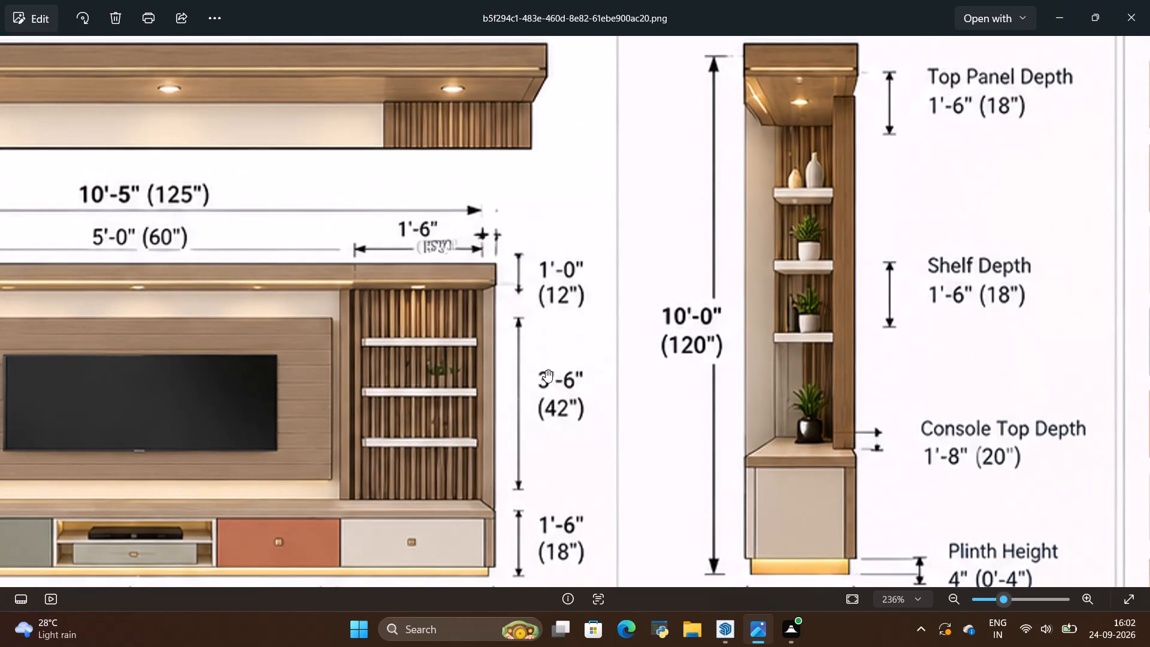
pyautogui.scroll(-3, 546, 370)
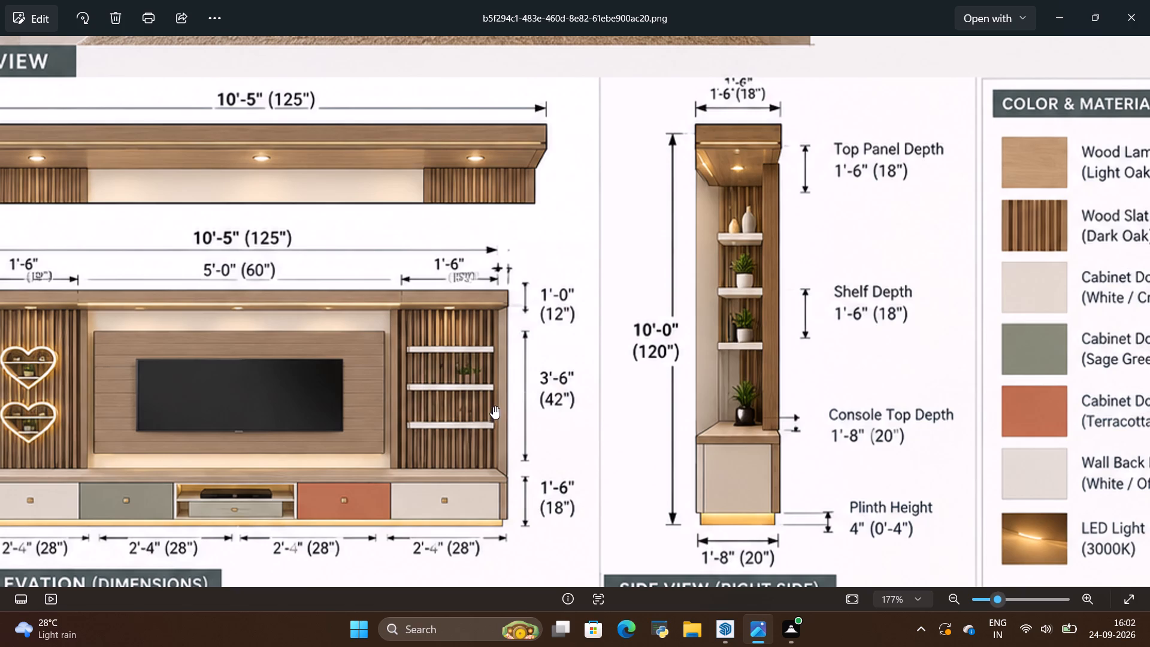
pyautogui.scroll(3, 520, 316)
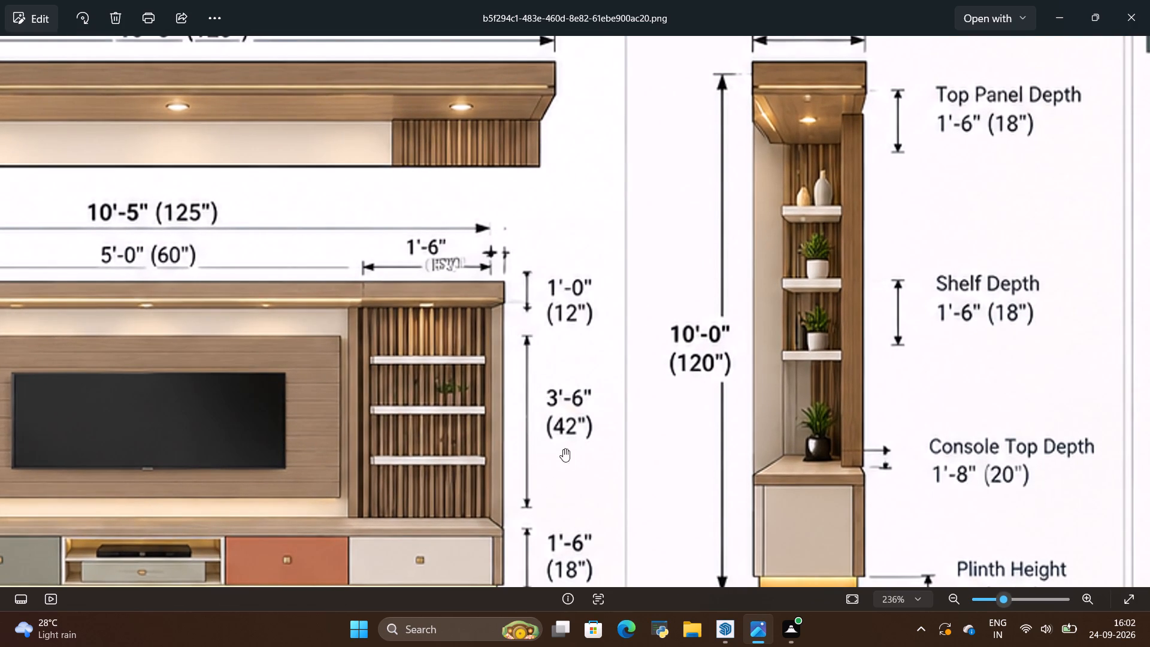
pyautogui.scroll(-4, 568, 451)
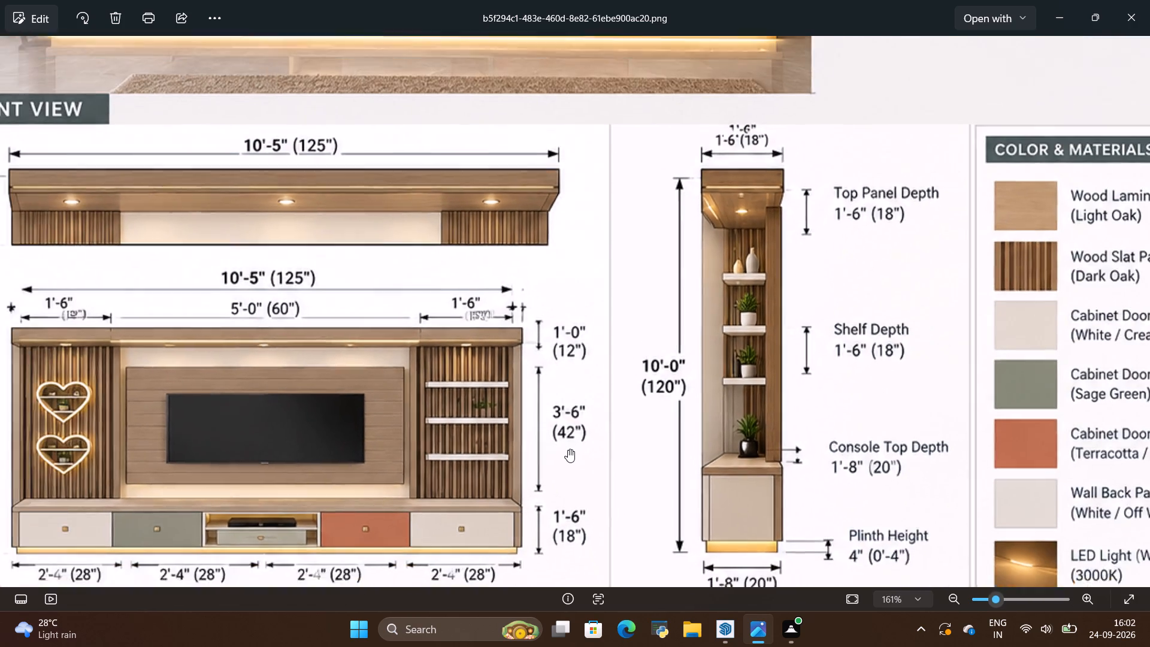
pyautogui.scroll(-3, 568, 449)
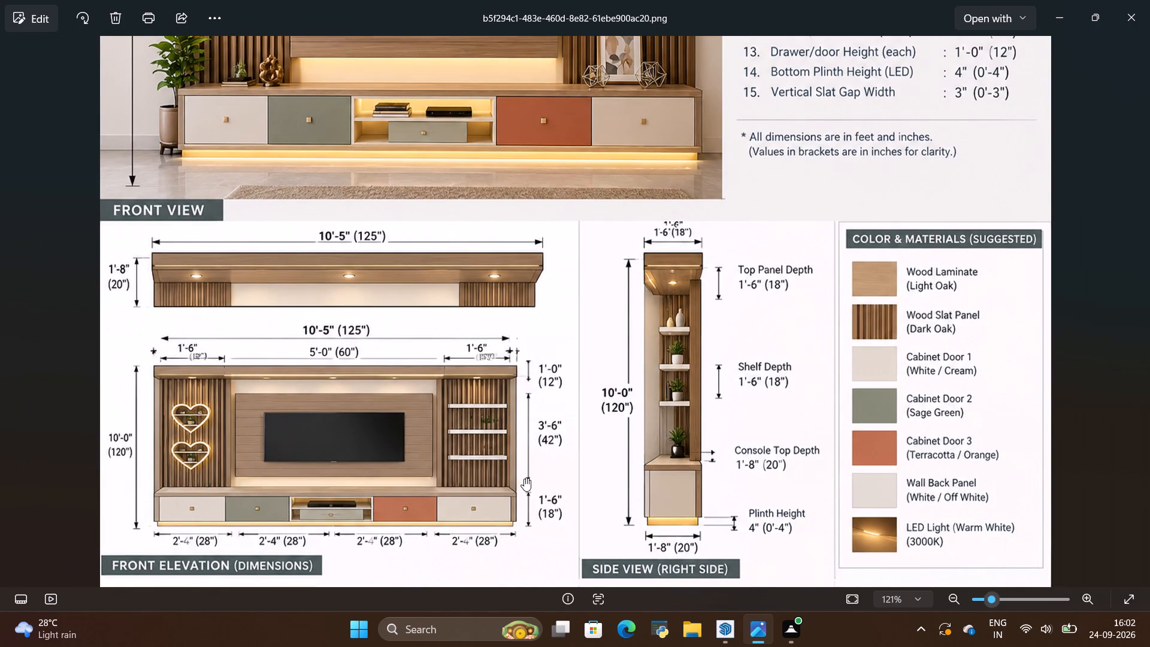
pyautogui.scroll(-2, 558, 485)
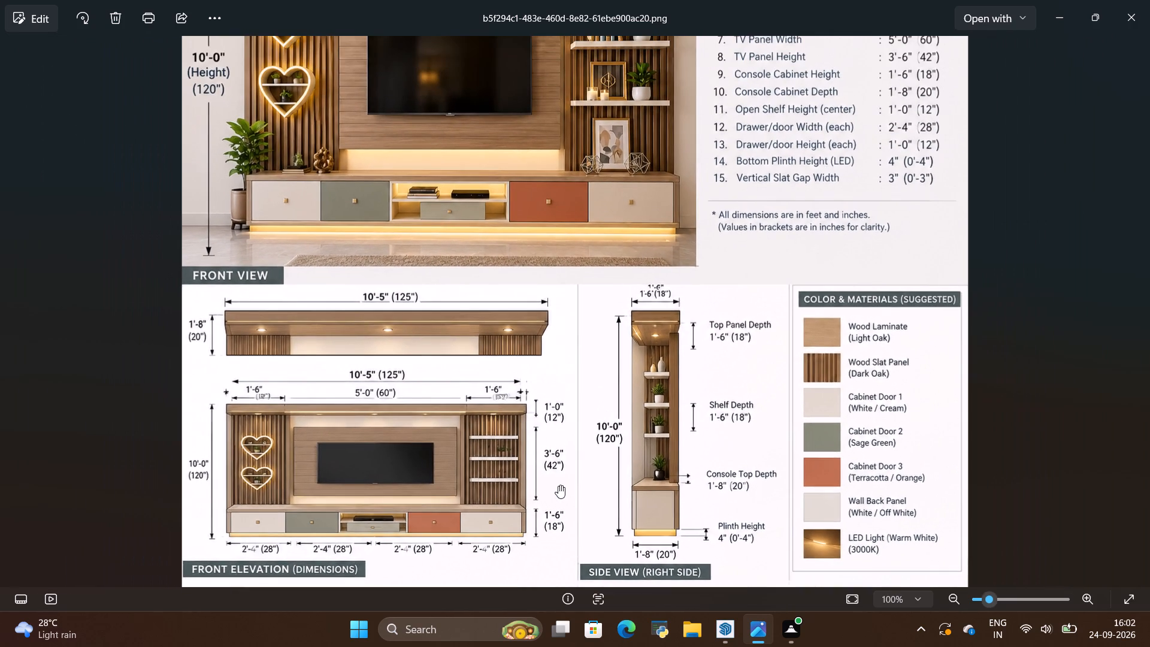
pyautogui.scroll(2, 736, 545)
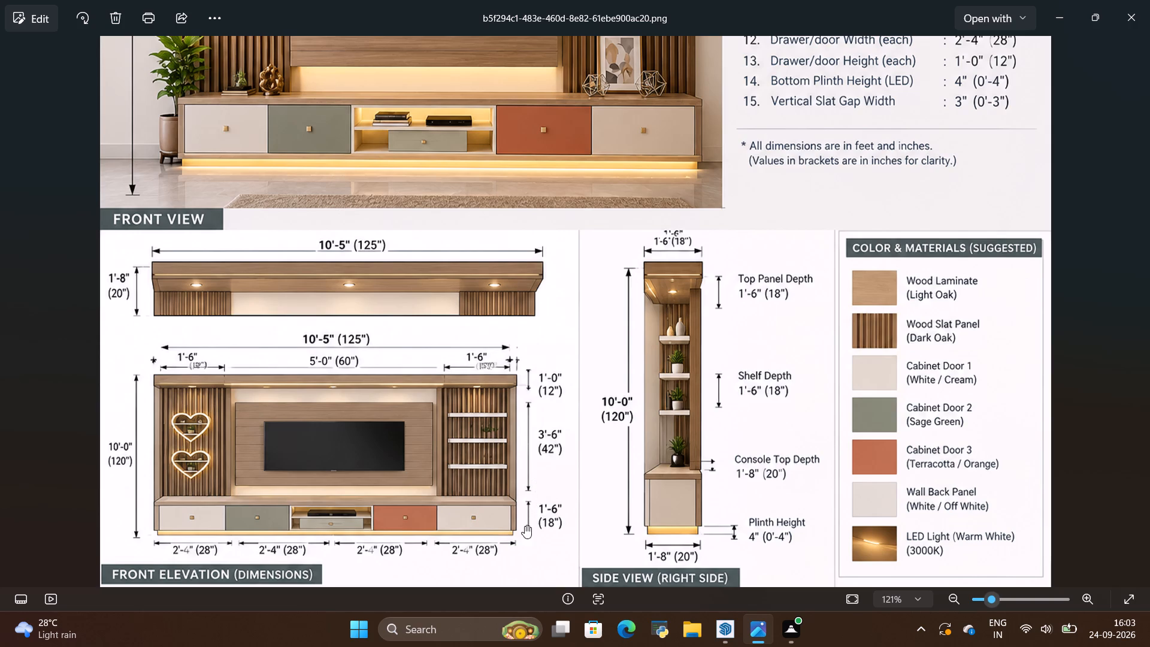
pyautogui.scroll(1, 515, 551)
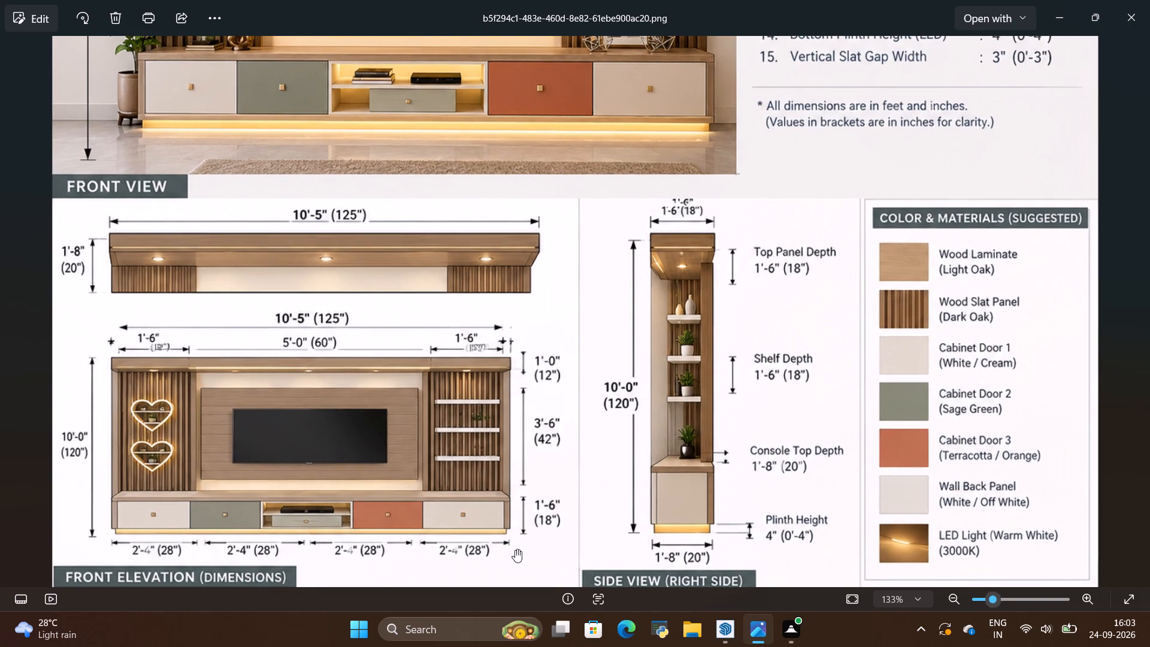
pyautogui.scroll(-1, 516, 549)
pyautogui.scroll(4, 520, 544)
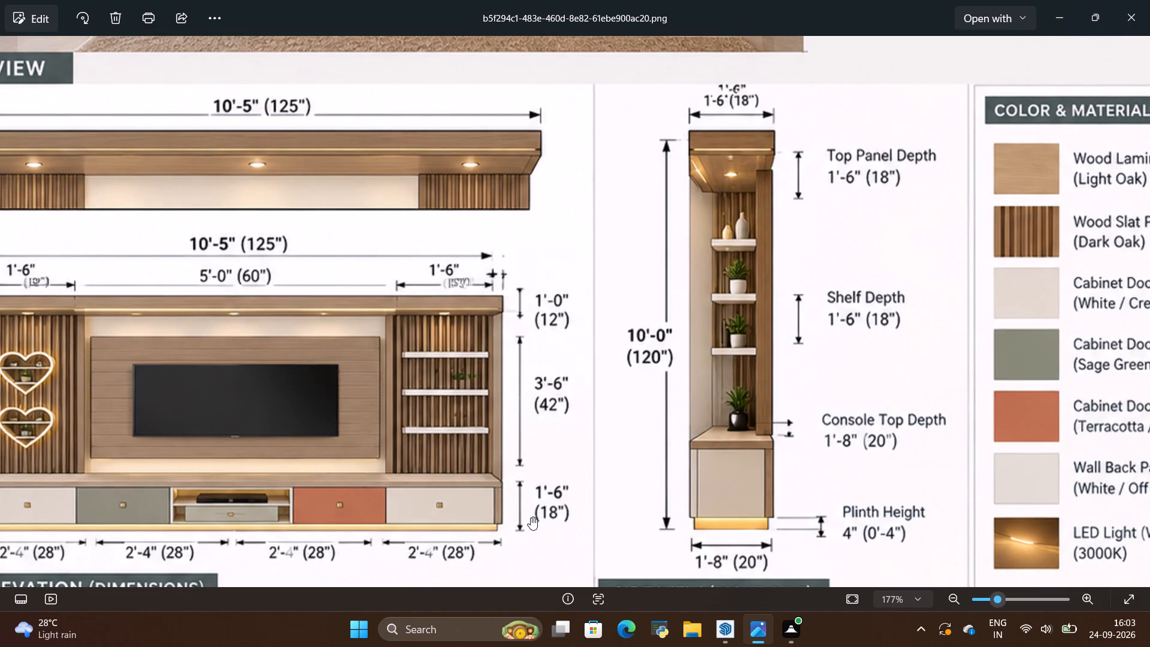
pyautogui.hotkey('alt', 'Tab')
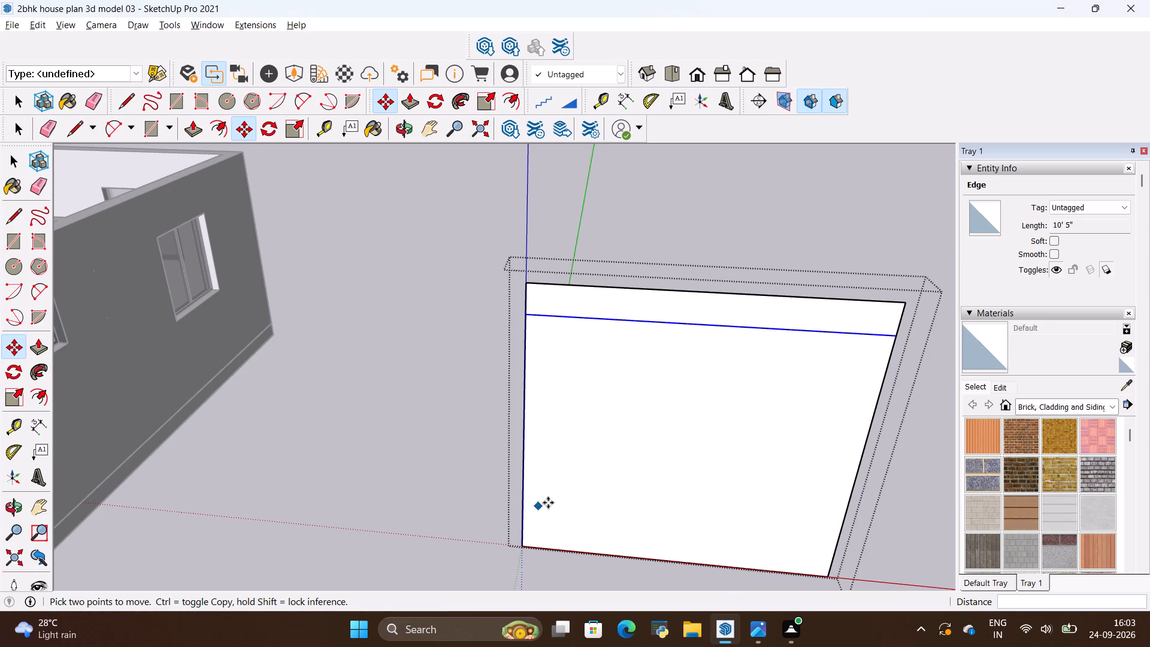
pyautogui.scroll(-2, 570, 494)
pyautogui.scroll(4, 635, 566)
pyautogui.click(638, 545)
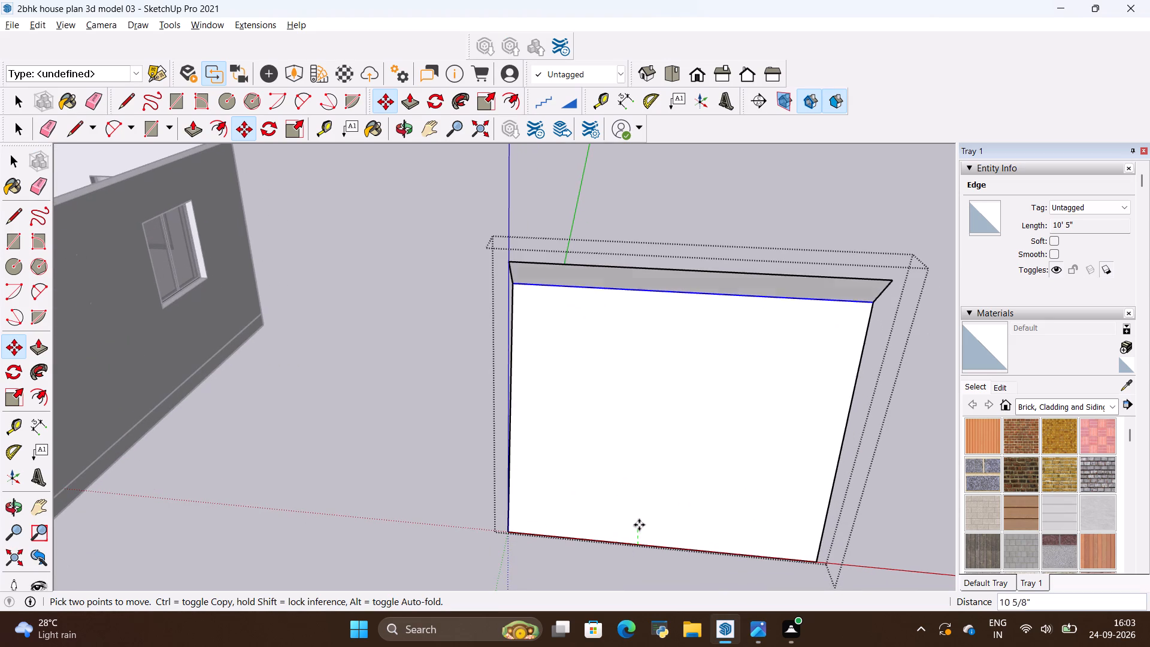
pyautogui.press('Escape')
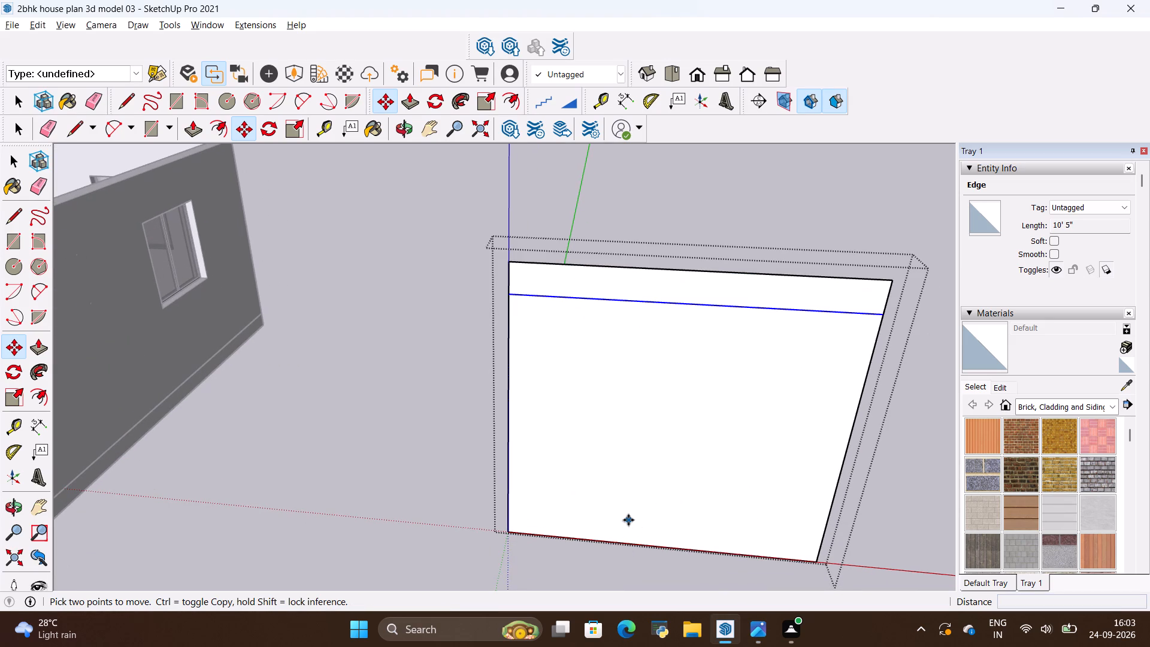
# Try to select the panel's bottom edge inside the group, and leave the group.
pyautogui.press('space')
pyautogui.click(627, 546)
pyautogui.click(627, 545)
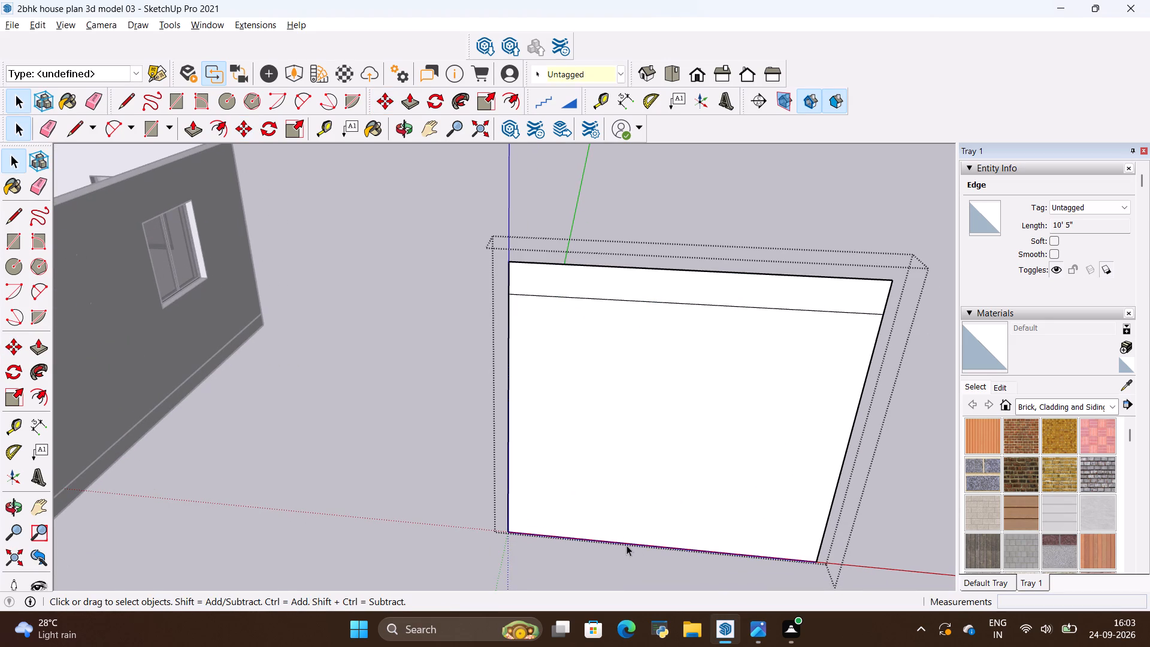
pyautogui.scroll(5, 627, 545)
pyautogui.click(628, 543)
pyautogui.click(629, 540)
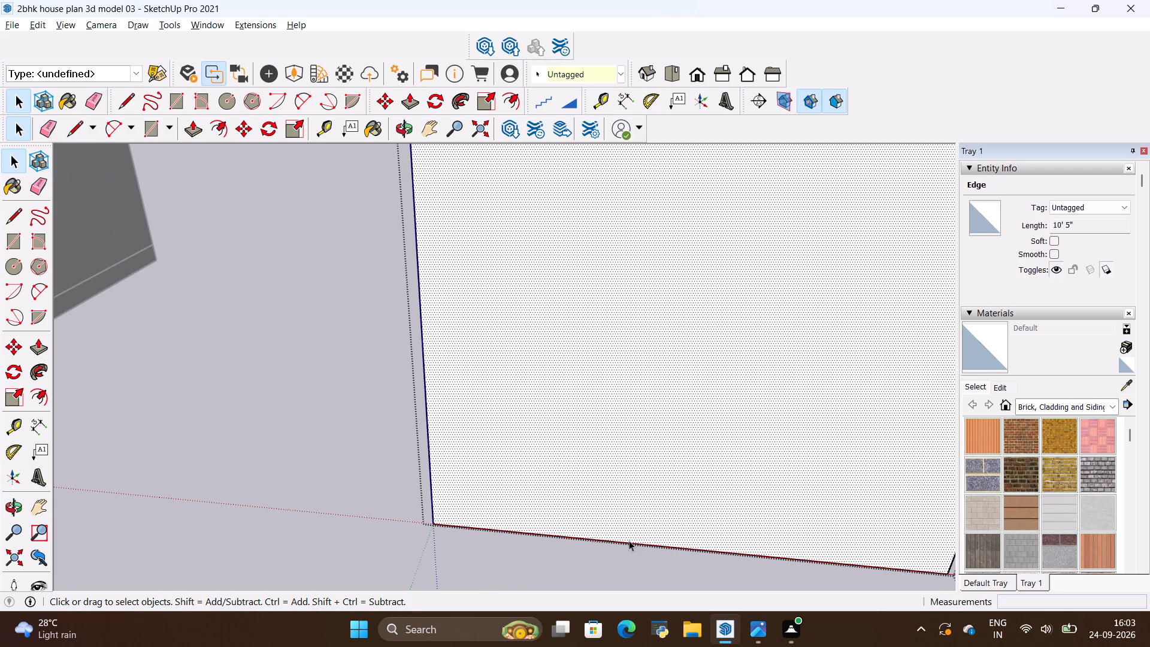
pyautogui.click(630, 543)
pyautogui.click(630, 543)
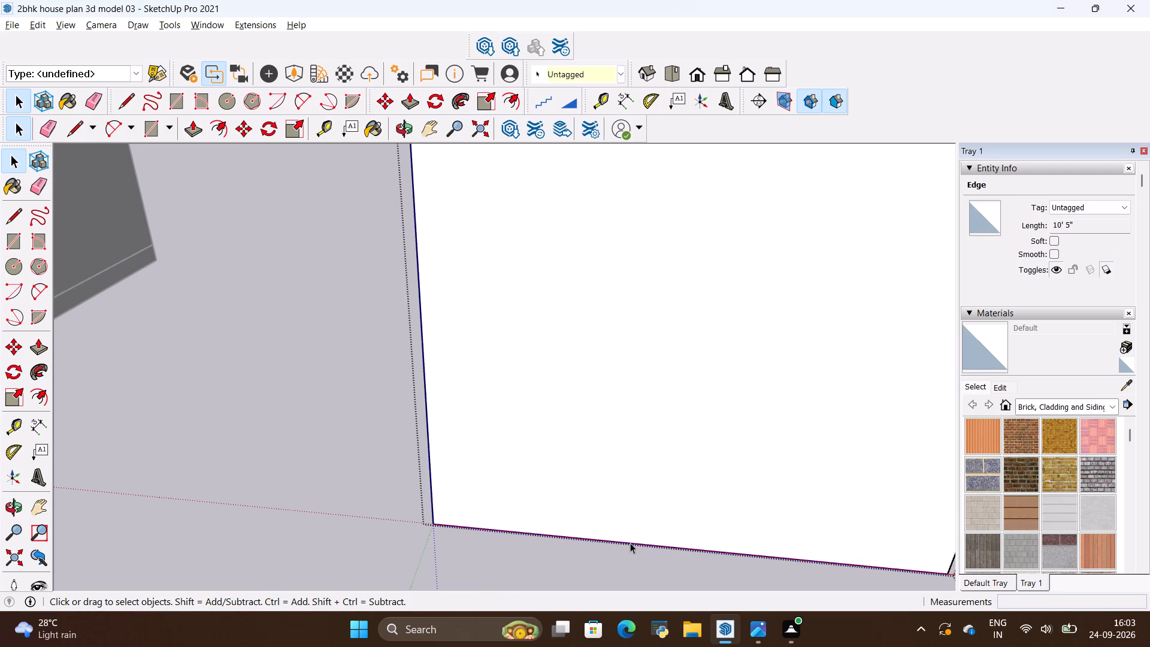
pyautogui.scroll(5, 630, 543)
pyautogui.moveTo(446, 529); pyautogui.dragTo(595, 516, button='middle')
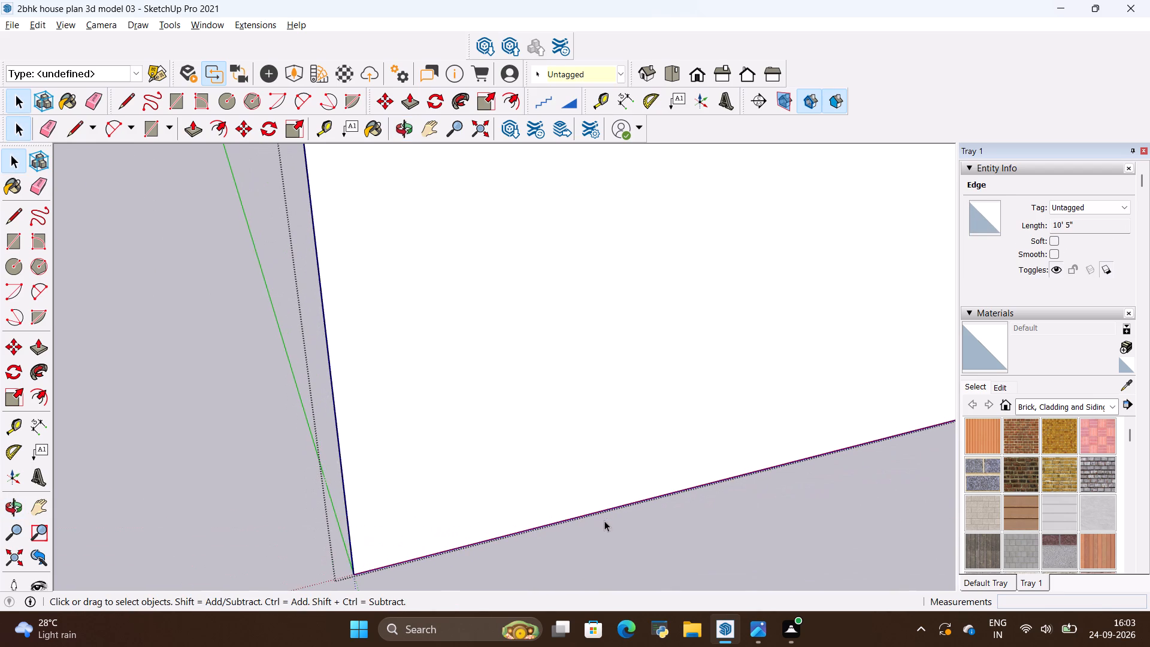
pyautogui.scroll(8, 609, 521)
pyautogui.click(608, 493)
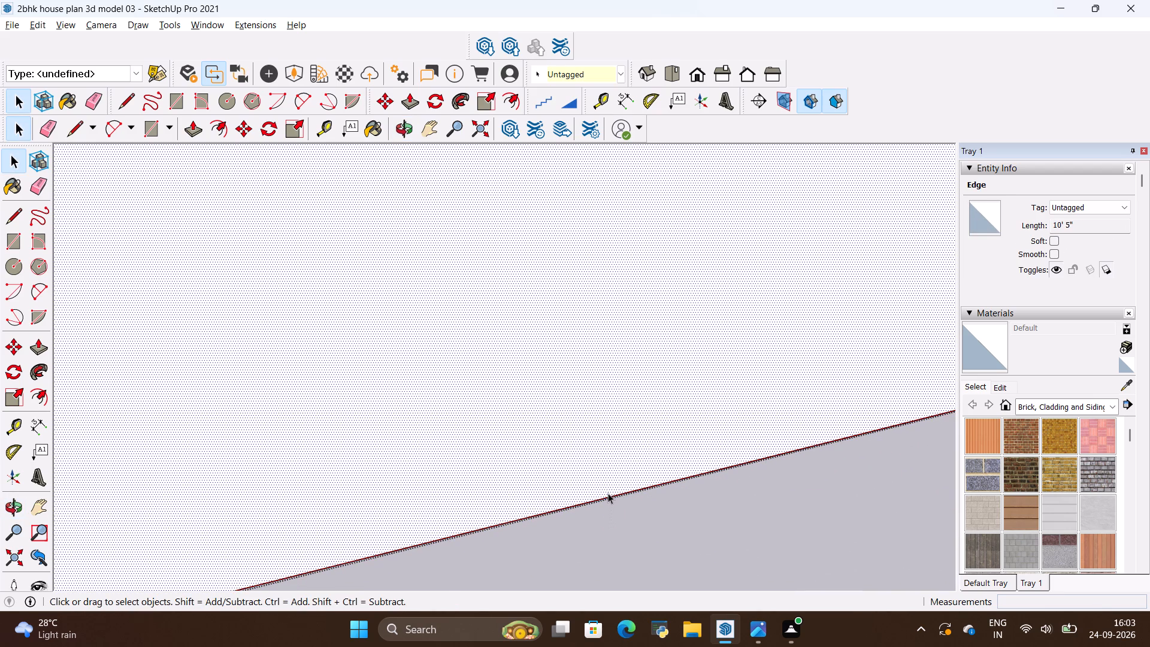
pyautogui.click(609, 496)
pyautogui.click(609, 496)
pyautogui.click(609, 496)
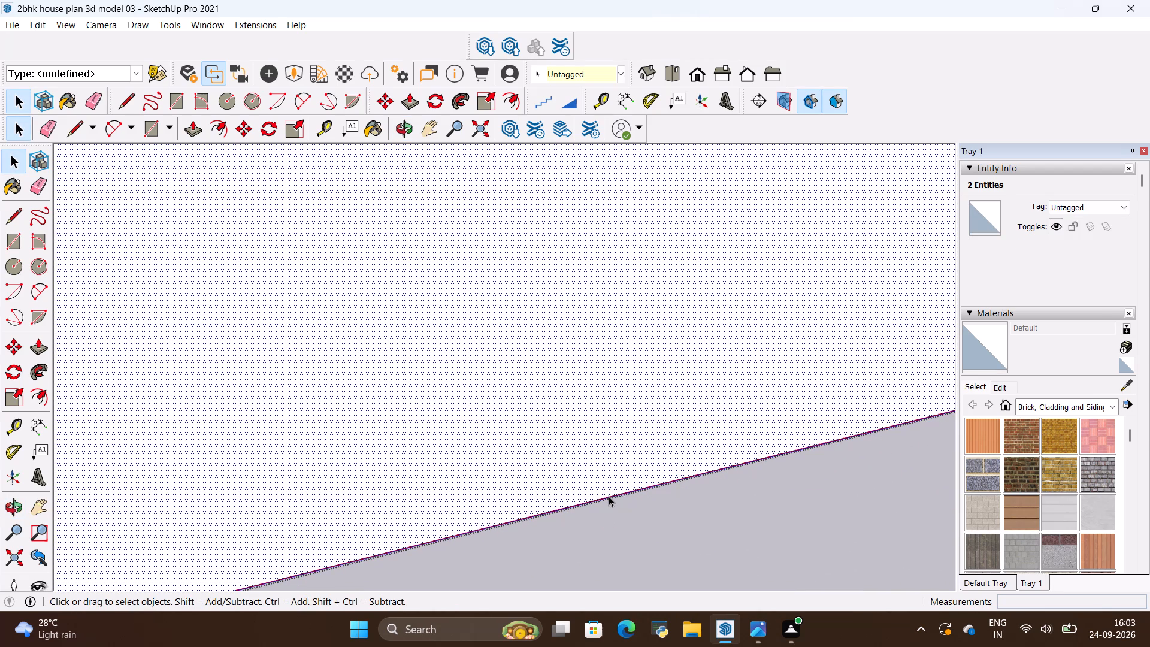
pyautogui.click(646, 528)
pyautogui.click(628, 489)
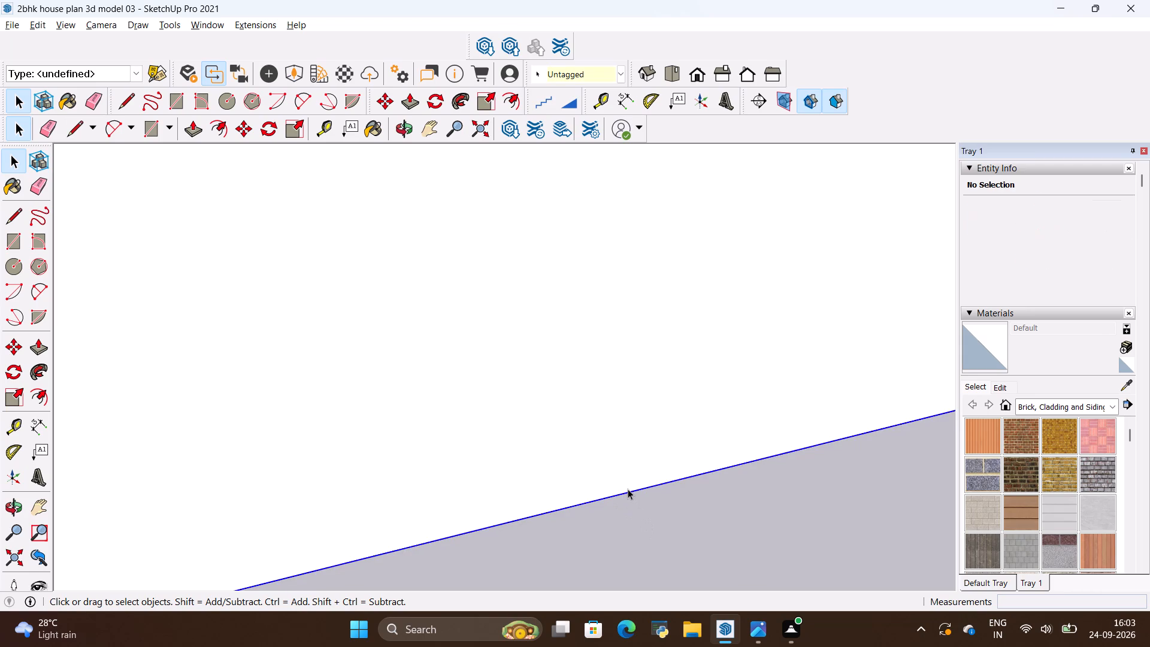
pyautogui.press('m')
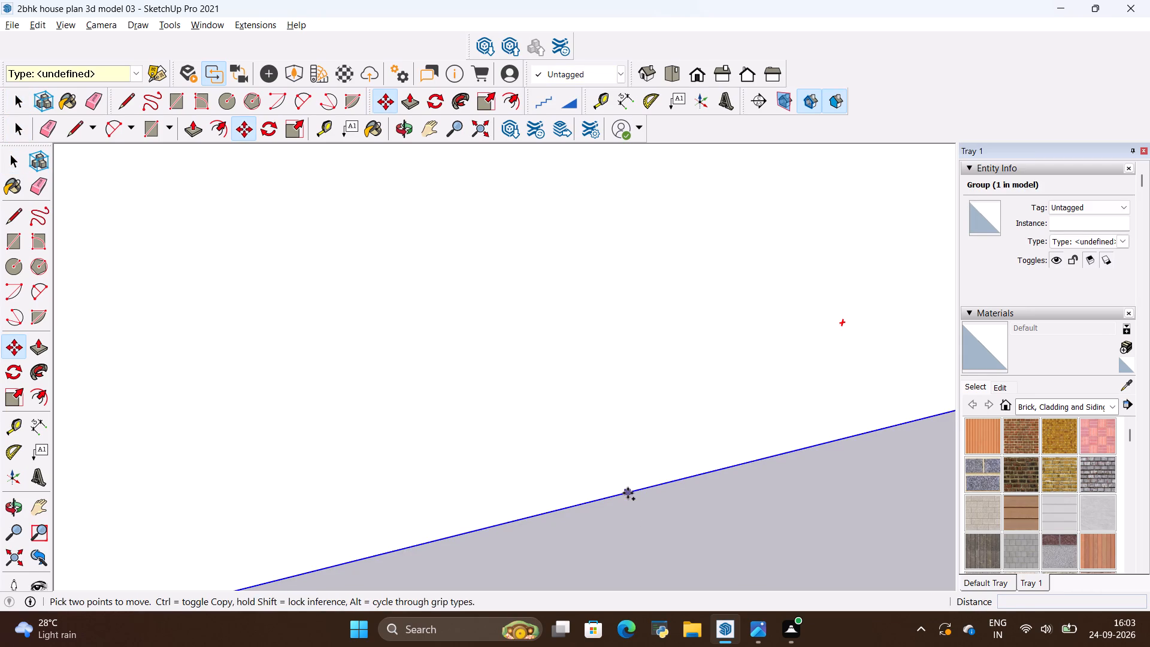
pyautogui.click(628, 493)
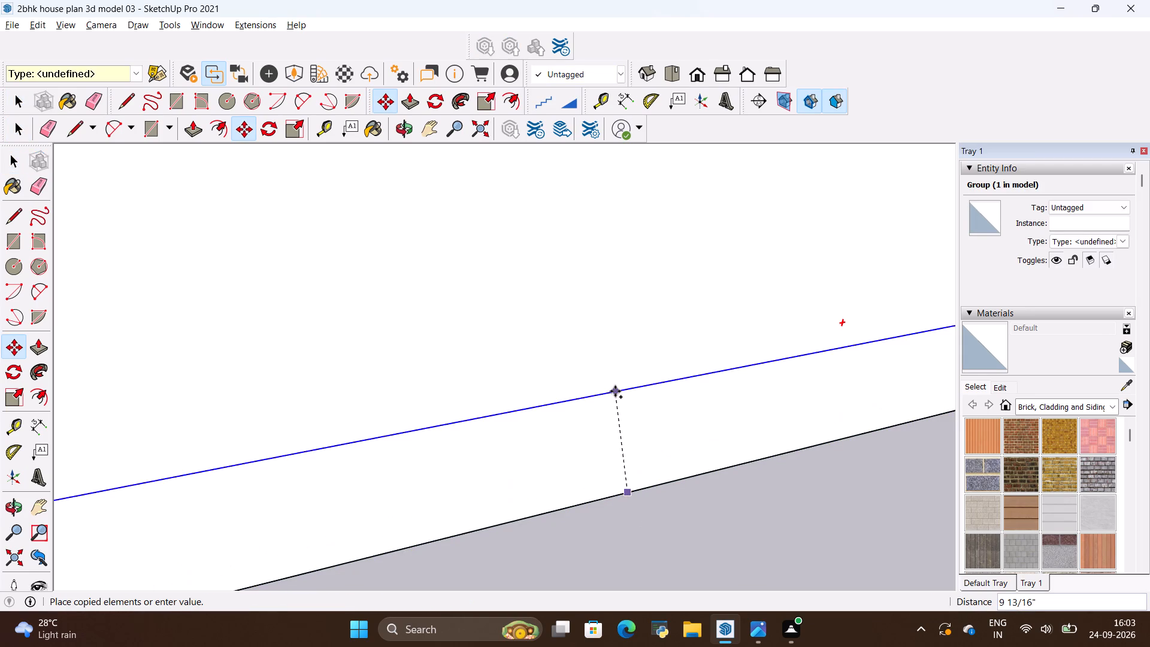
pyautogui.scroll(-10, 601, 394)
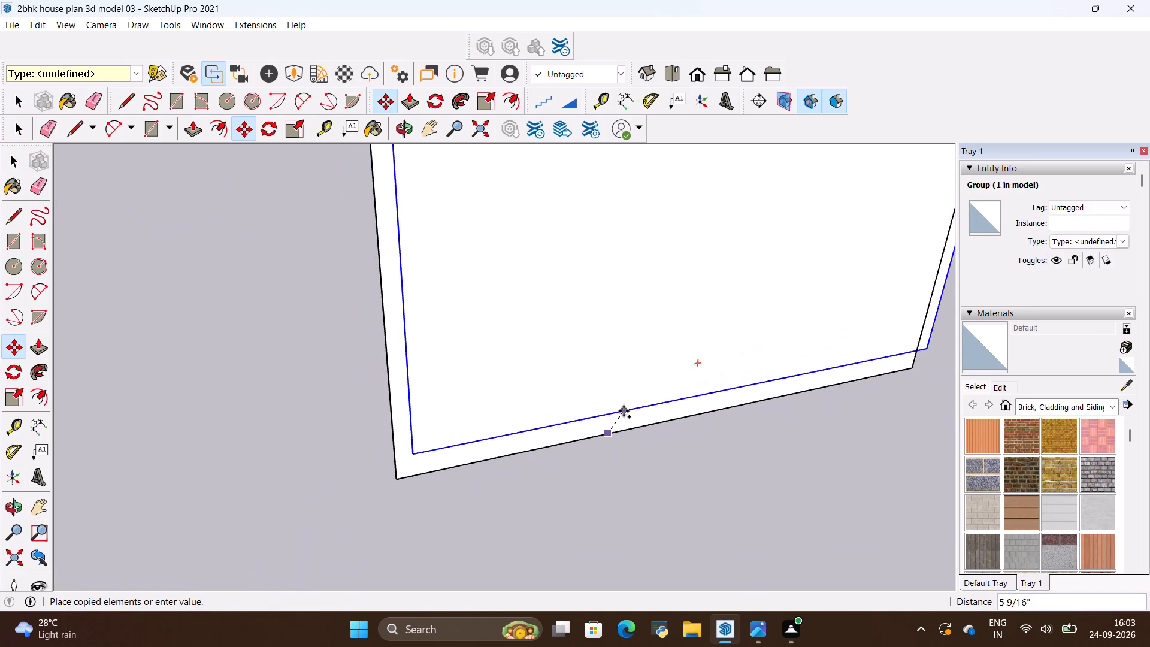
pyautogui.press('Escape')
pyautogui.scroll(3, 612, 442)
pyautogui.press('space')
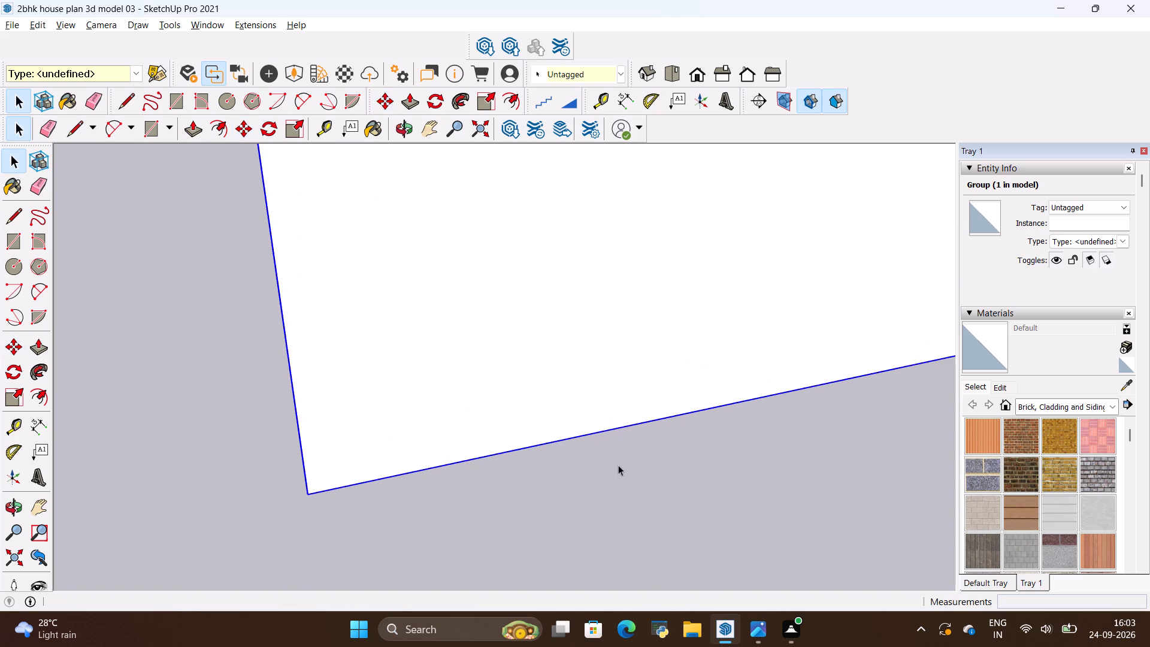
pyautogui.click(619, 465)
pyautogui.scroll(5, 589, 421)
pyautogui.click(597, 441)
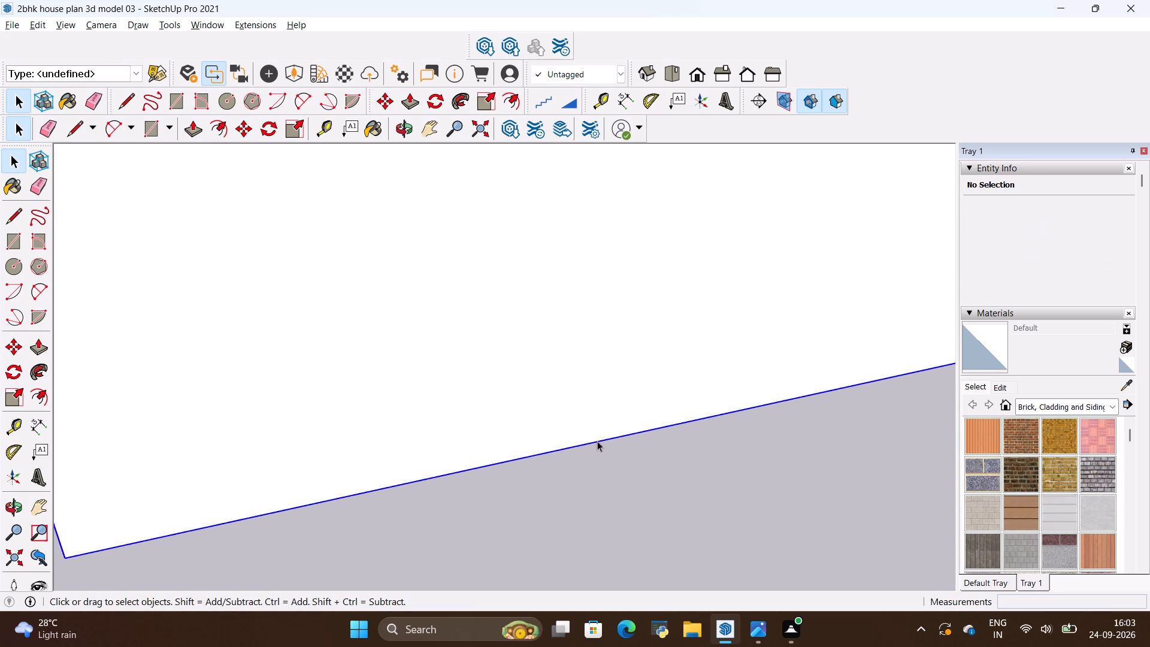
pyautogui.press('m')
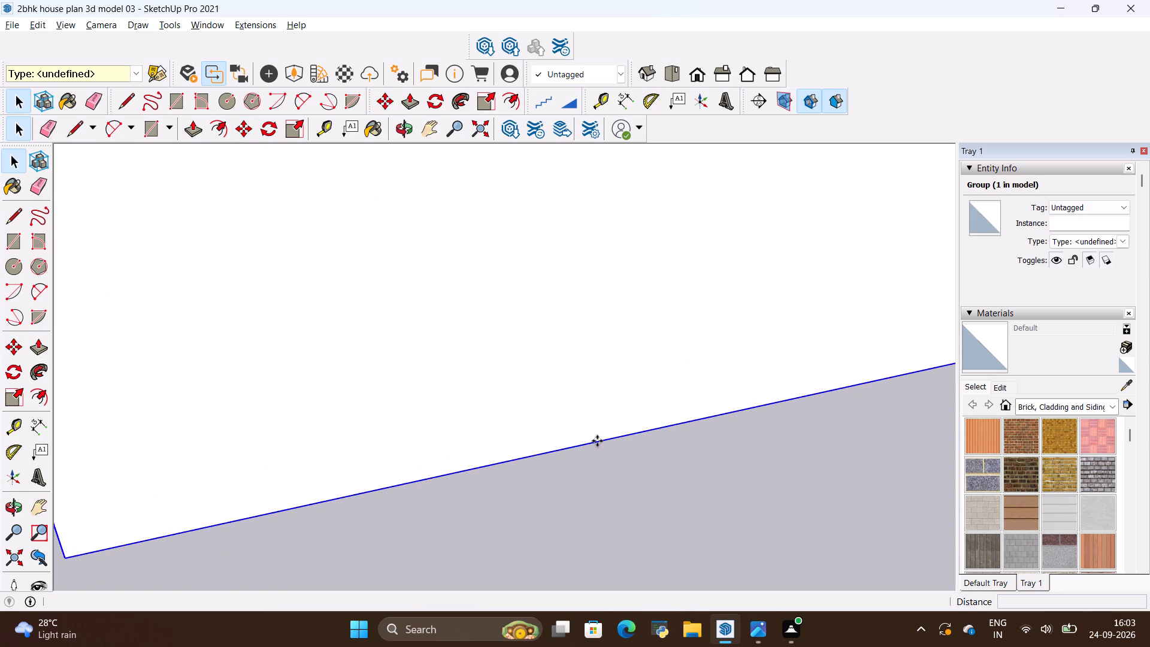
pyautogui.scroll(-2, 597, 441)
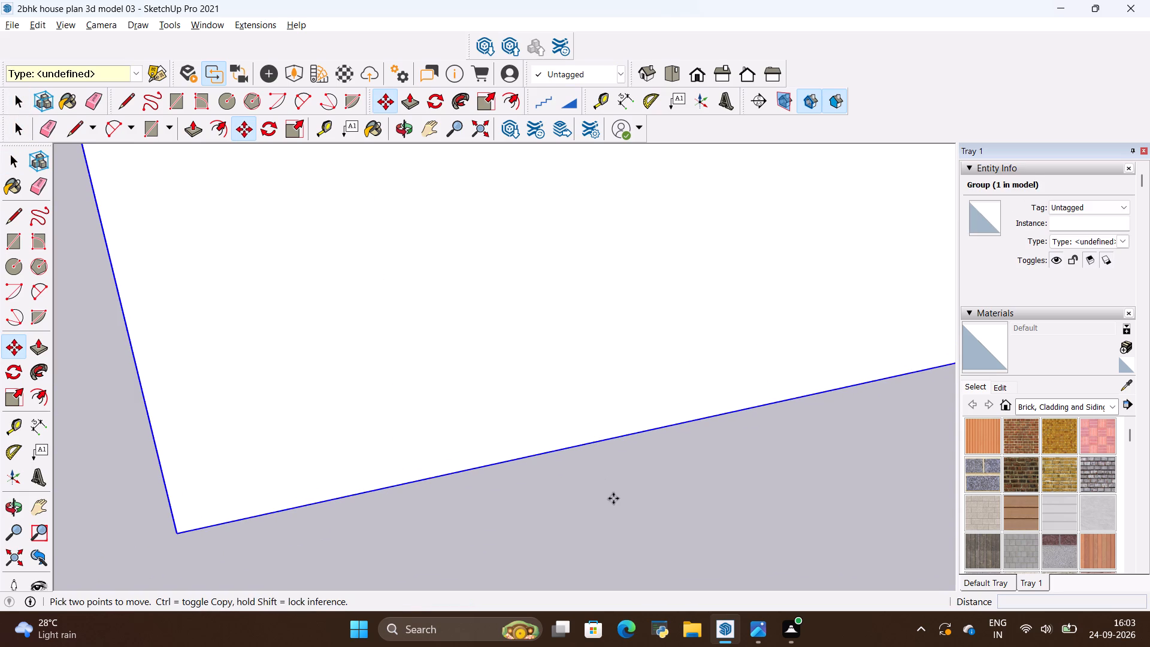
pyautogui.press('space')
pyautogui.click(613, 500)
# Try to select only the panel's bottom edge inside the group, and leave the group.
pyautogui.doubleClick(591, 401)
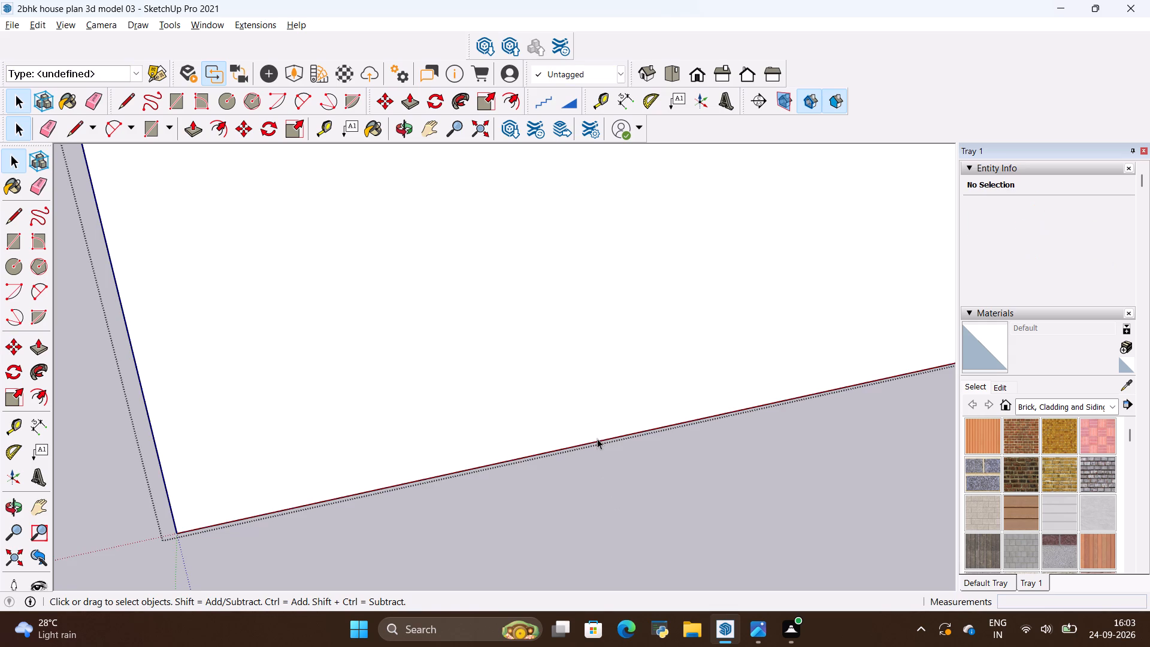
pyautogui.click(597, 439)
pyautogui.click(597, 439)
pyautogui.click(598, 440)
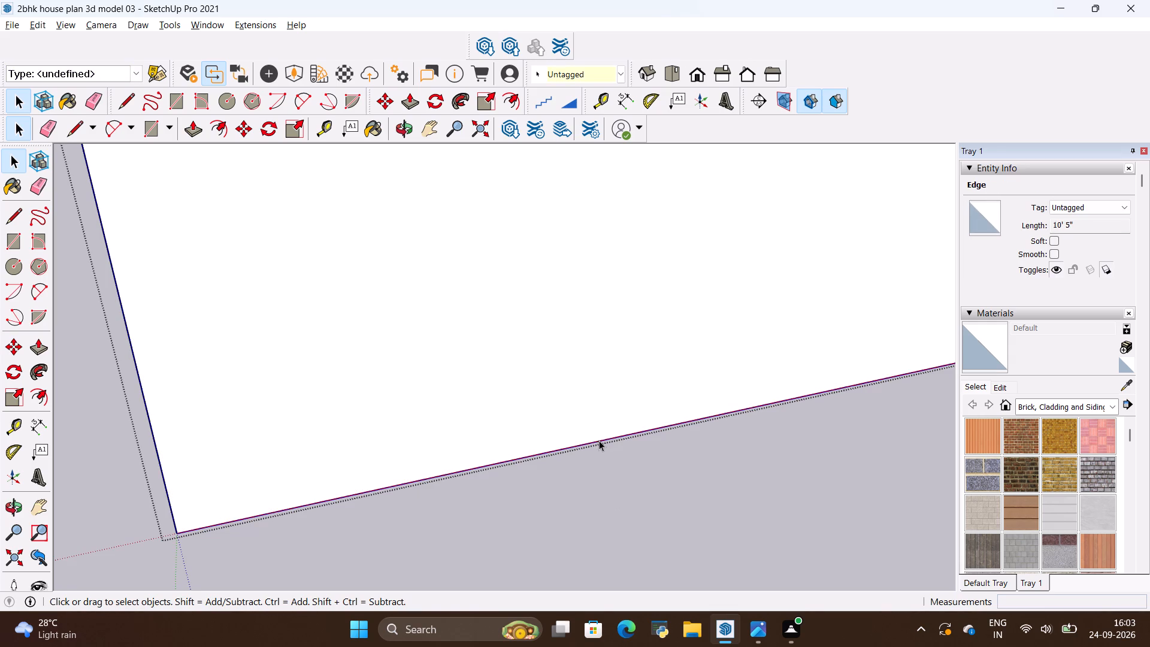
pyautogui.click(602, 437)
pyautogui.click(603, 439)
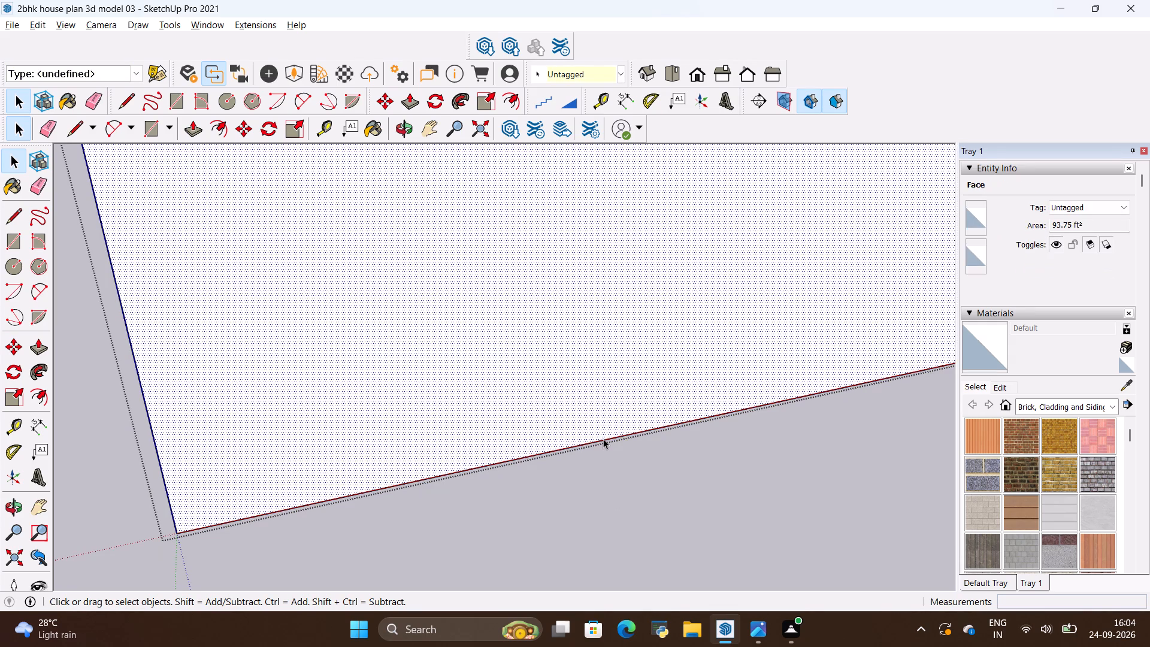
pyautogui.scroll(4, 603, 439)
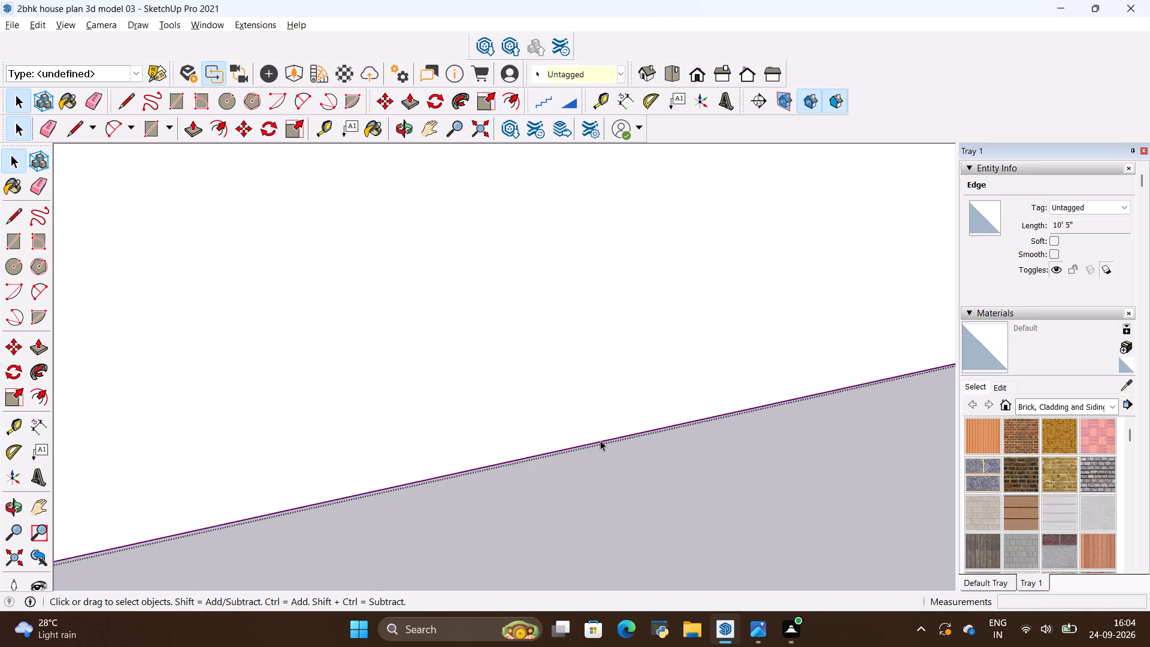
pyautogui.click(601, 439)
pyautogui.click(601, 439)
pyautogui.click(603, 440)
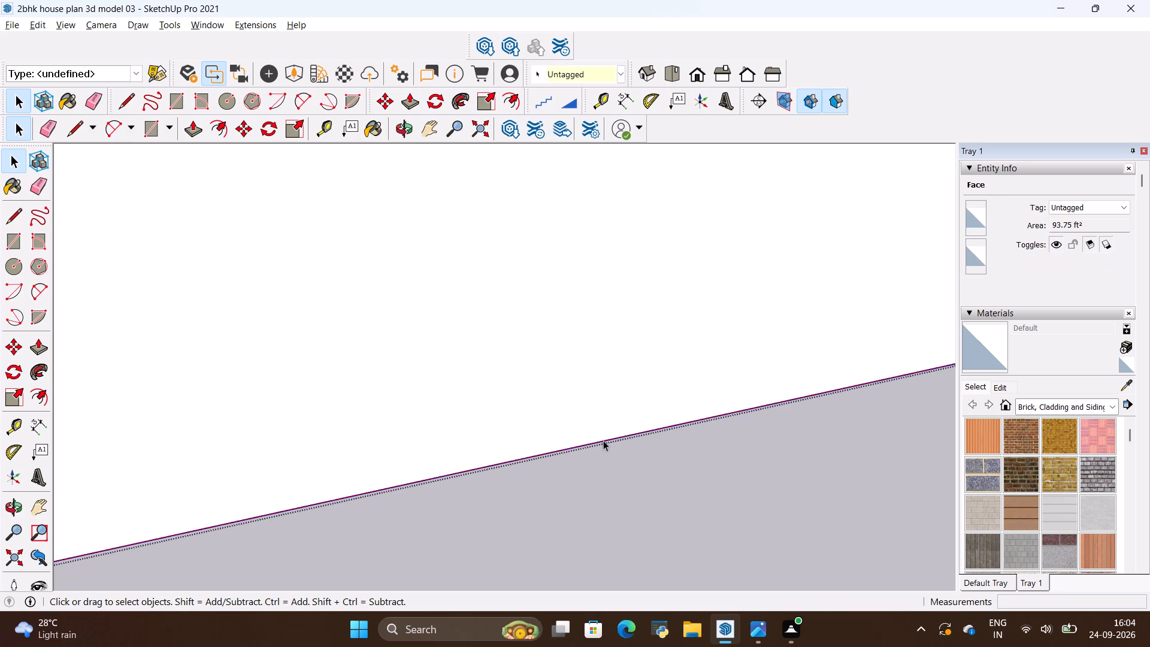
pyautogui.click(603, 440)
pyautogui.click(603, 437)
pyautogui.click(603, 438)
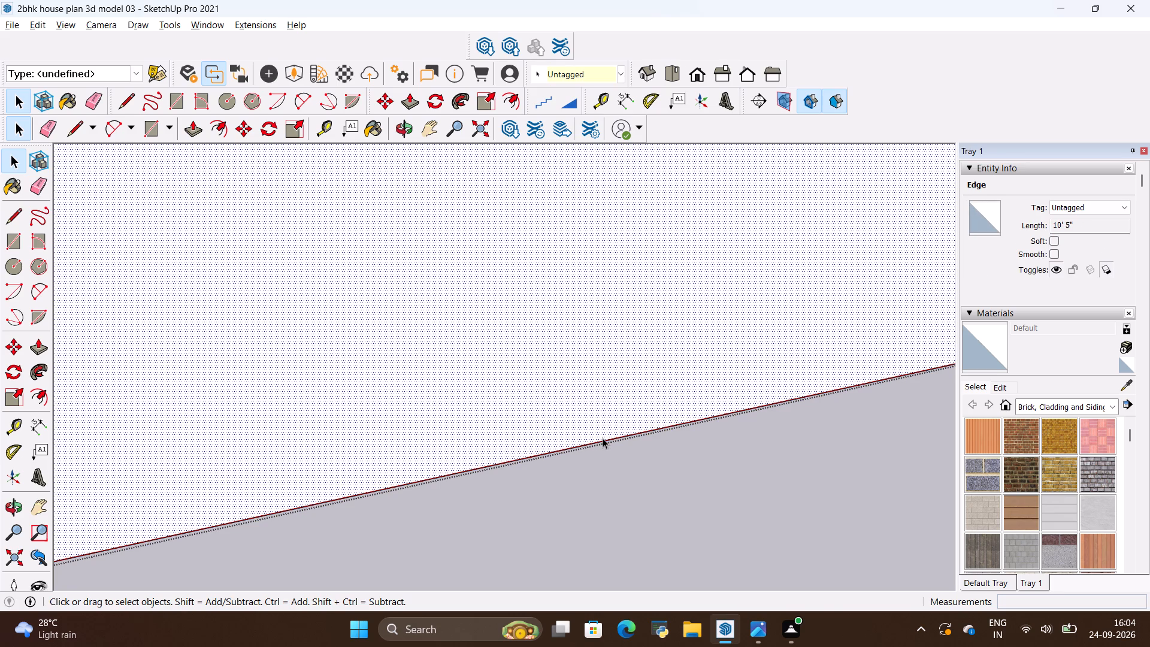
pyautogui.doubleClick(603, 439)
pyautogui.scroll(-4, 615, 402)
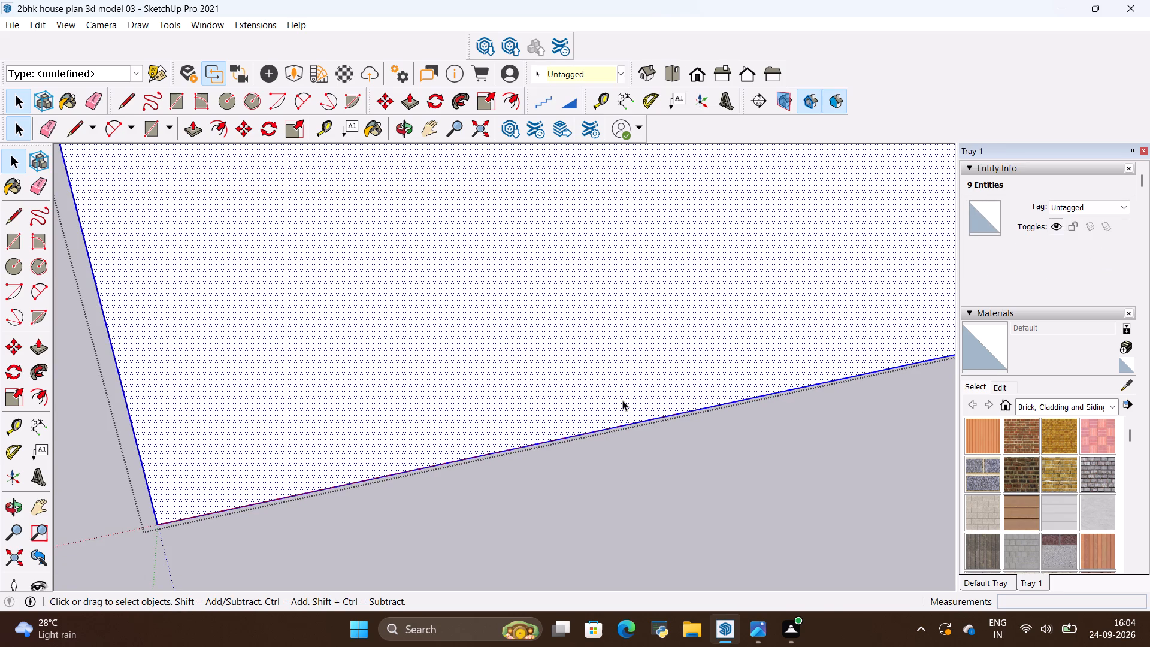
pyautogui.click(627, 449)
# Inside the panel group, add a horizontal guide line 6" above the bottom edge with the Tape Measure.
pyautogui.doubleClick(583, 380)
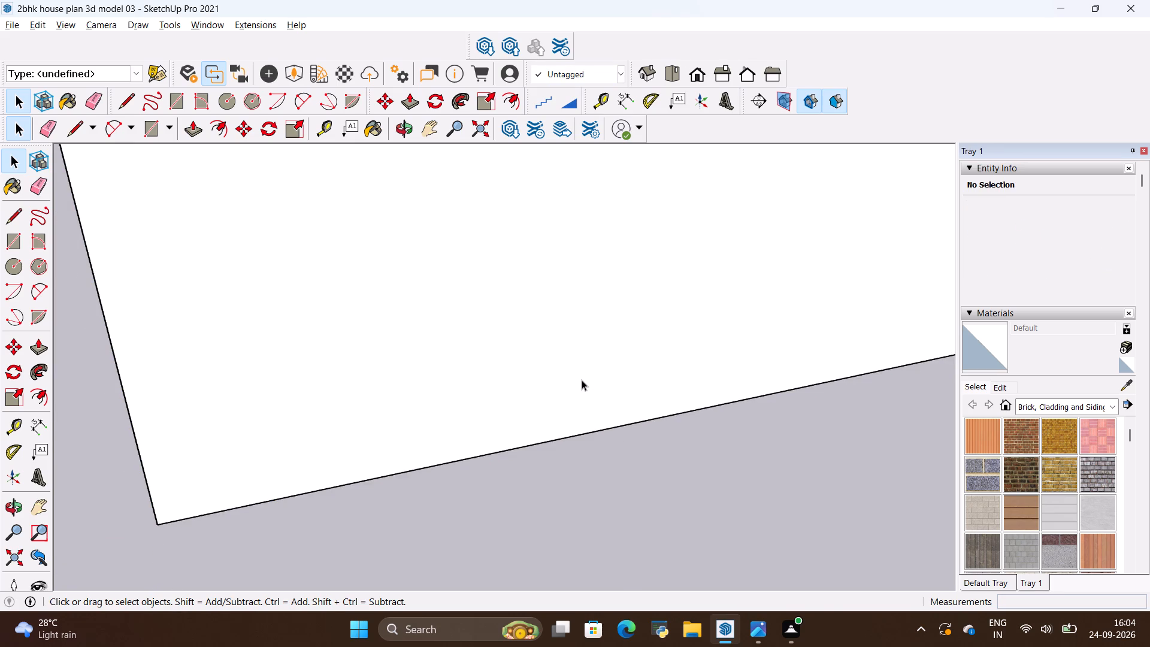
pyautogui.press('t')
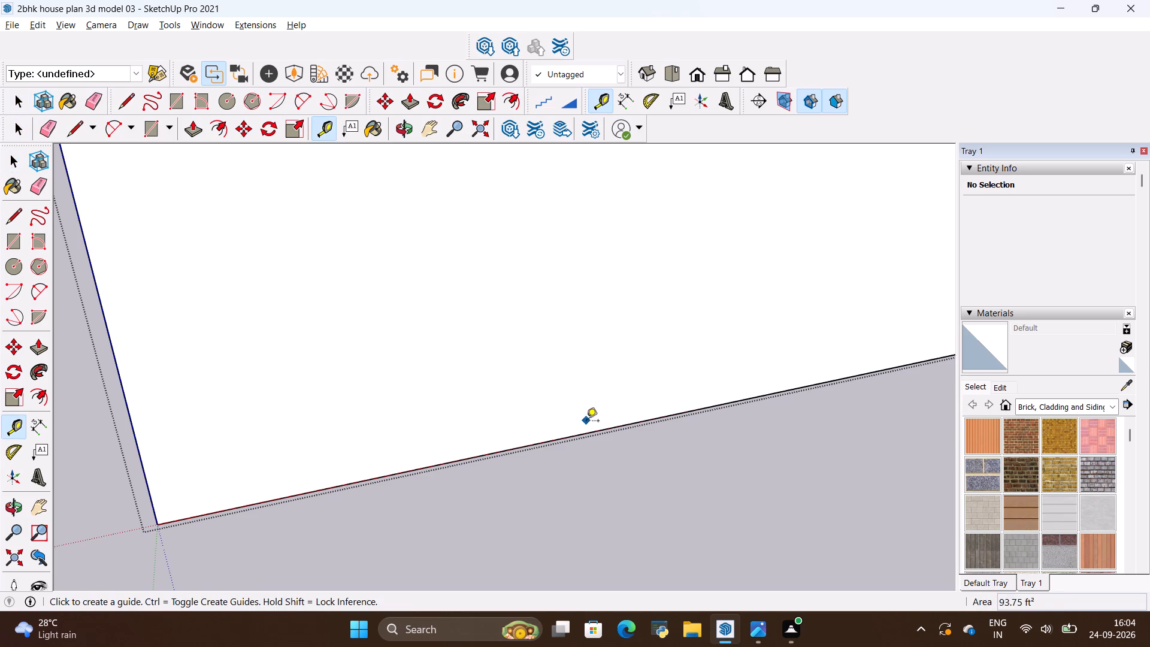
pyautogui.click(588, 431)
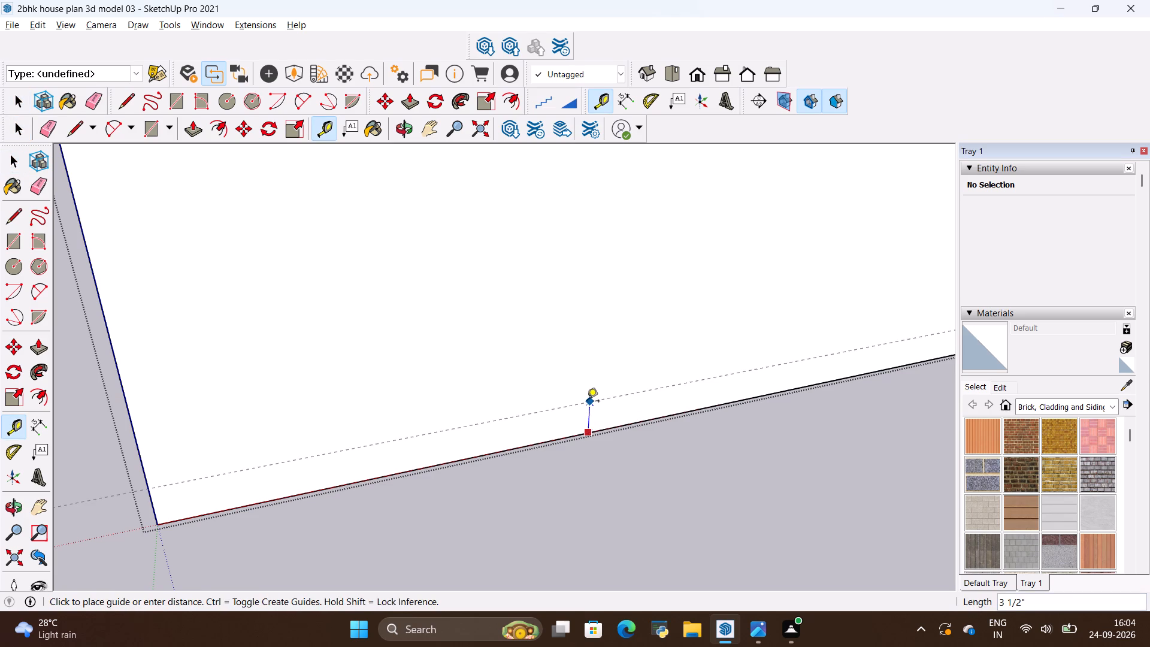
pyautogui.press('BackSpace')
pyautogui.press('6')
pyautogui.hotkey('shift', '"')
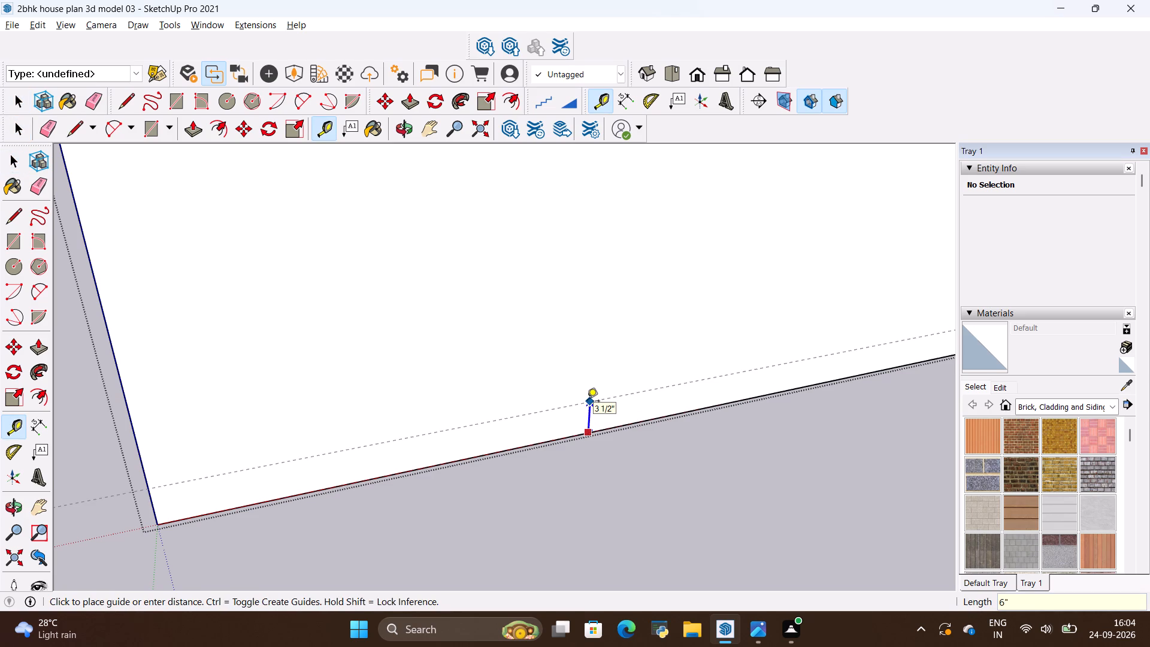
pyautogui.press('Return')
# Add a second horizontal guide line 18" above the first guide on the panel face.
pyautogui.click(613, 372)
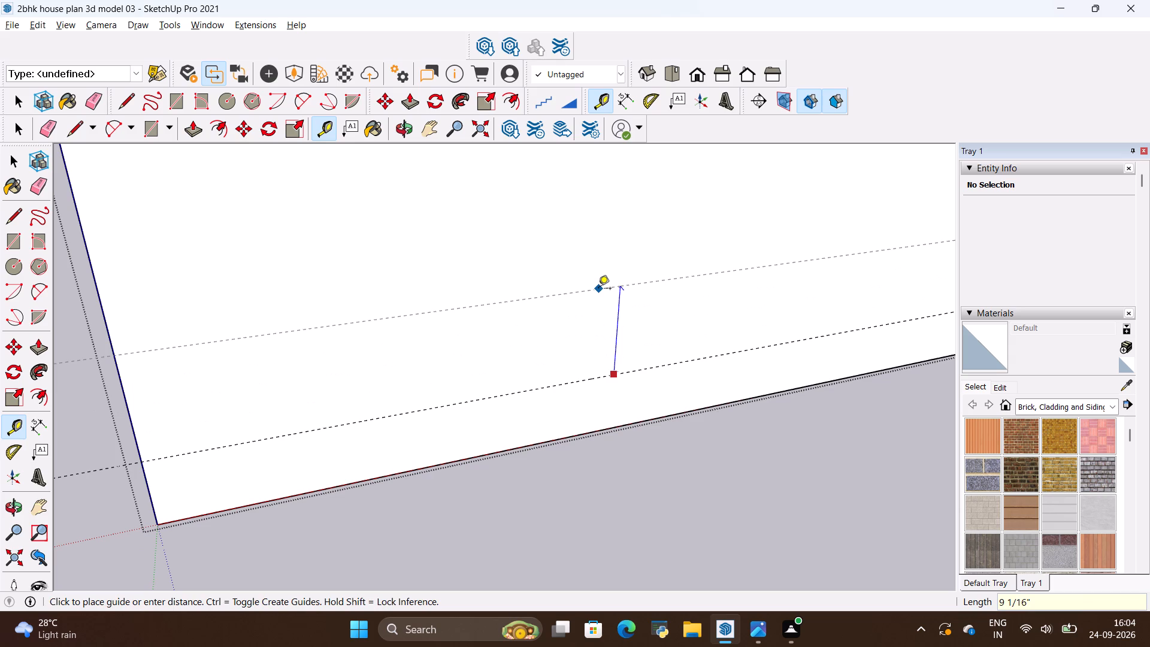
pyautogui.press('BackSpace')
pyautogui.write('18')
pyautogui.hotkey('shift', '"')
pyautogui.press('Return')
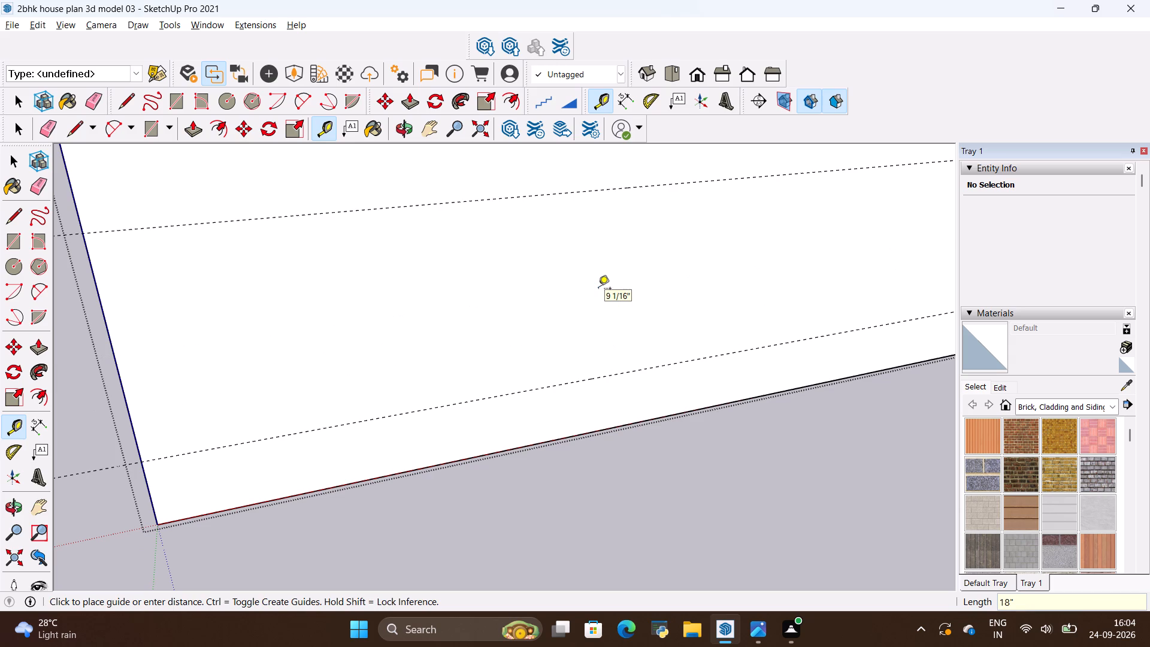
# Check the reference image's front elevation for the console cabinet and TV panel heights against the panel's guides, and return to the model.
pyautogui.scroll(-18, 576, 273)
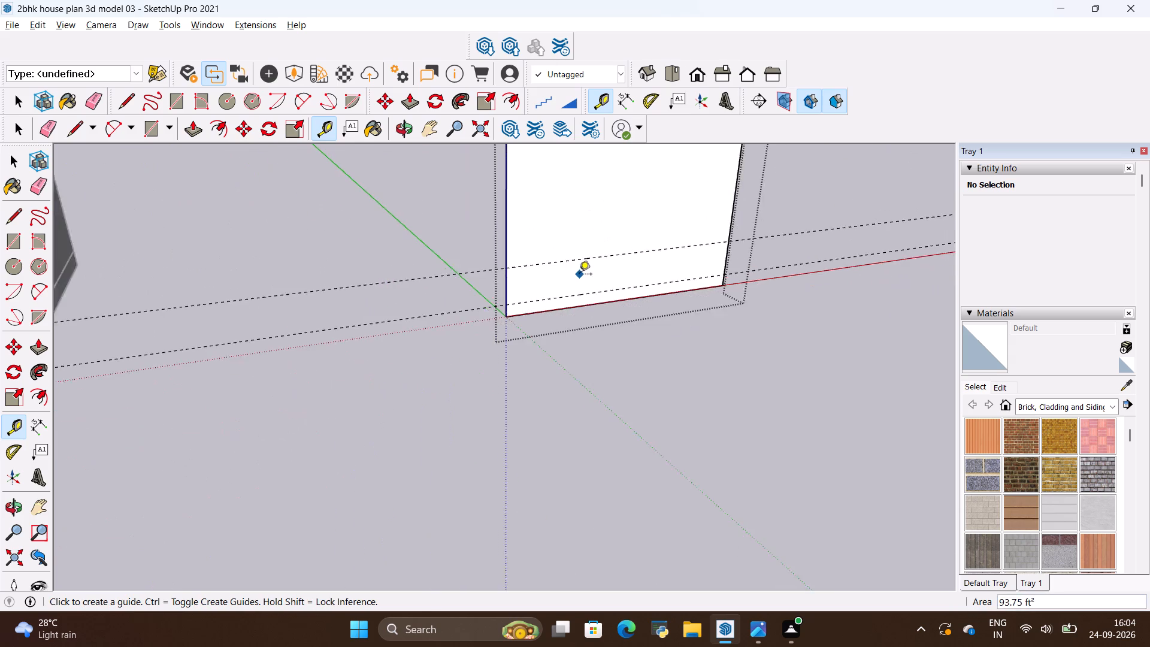
pyautogui.scroll(-6, 579, 275)
pyautogui.keyDown('shift'); pyautogui.moveTo(624, 196); pyautogui.dragTo(618, 224, button='middle'); pyautogui.keyUp('shift')
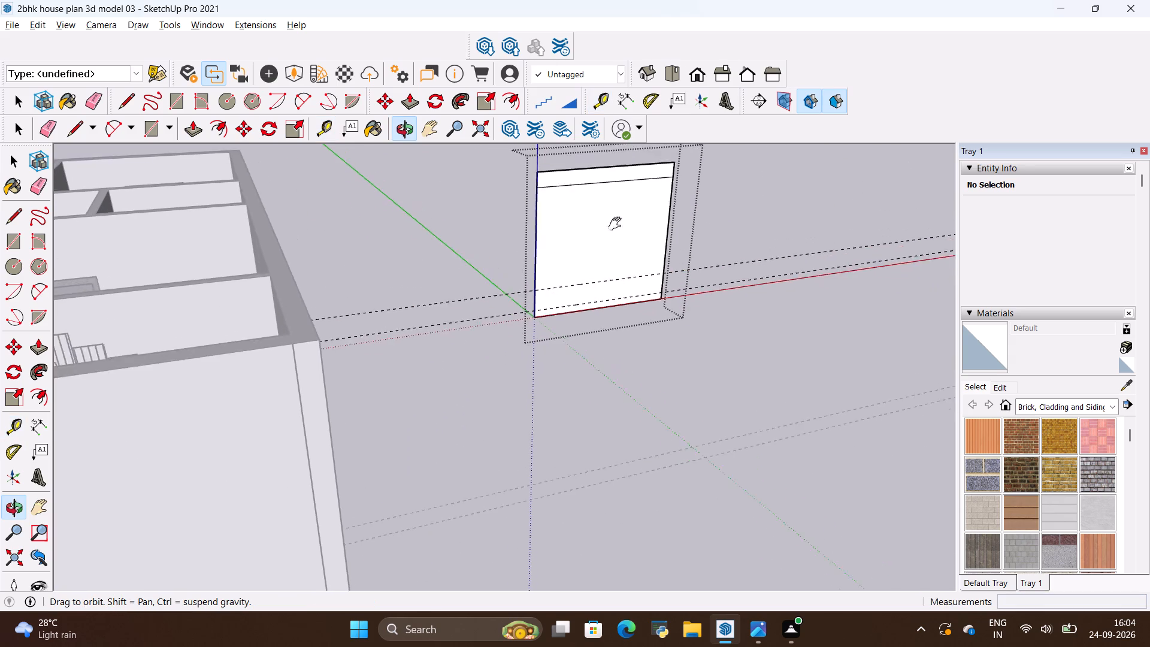
pyautogui.keyDown('shift'); pyautogui.moveTo(618, 224); pyautogui.dragTo(604, 306, button='middle'); pyautogui.keyUp('shift')
pyautogui.scroll(4, 603, 332)
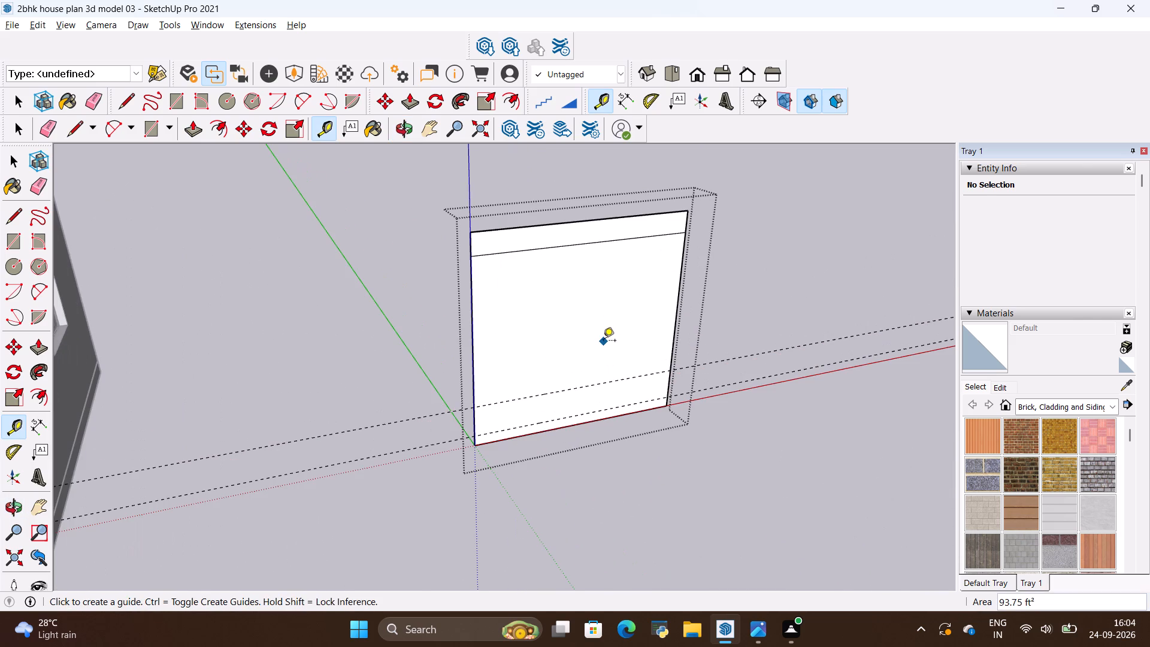
pyautogui.hotkey('alt', 'Tab')
pyautogui.scroll(-4, 447, 295)
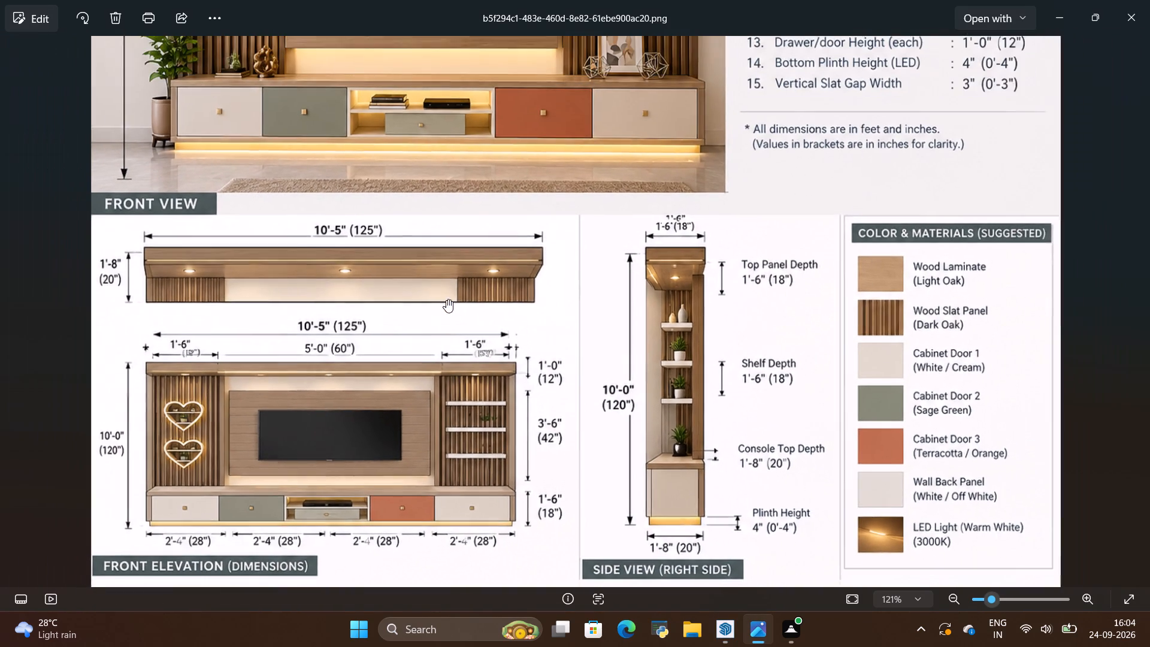
pyautogui.scroll(4, 192, 504)
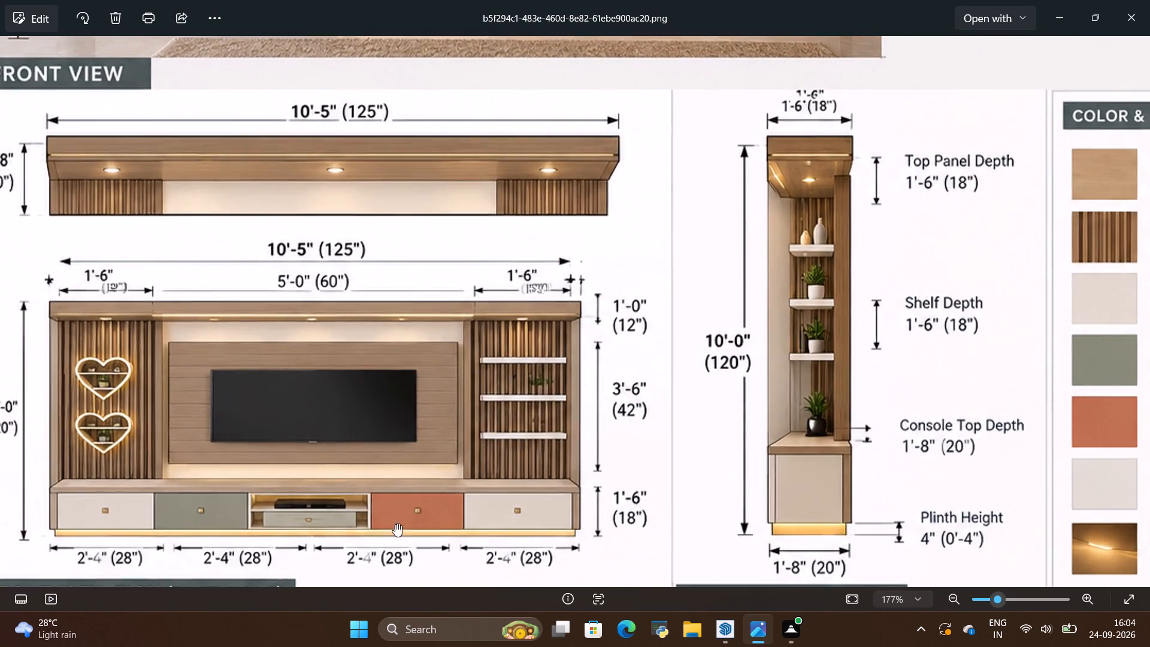
pyautogui.scroll(4, 437, 525)
pyautogui.scroll(5, 622, 529)
pyautogui.scroll(-3, 666, 379)
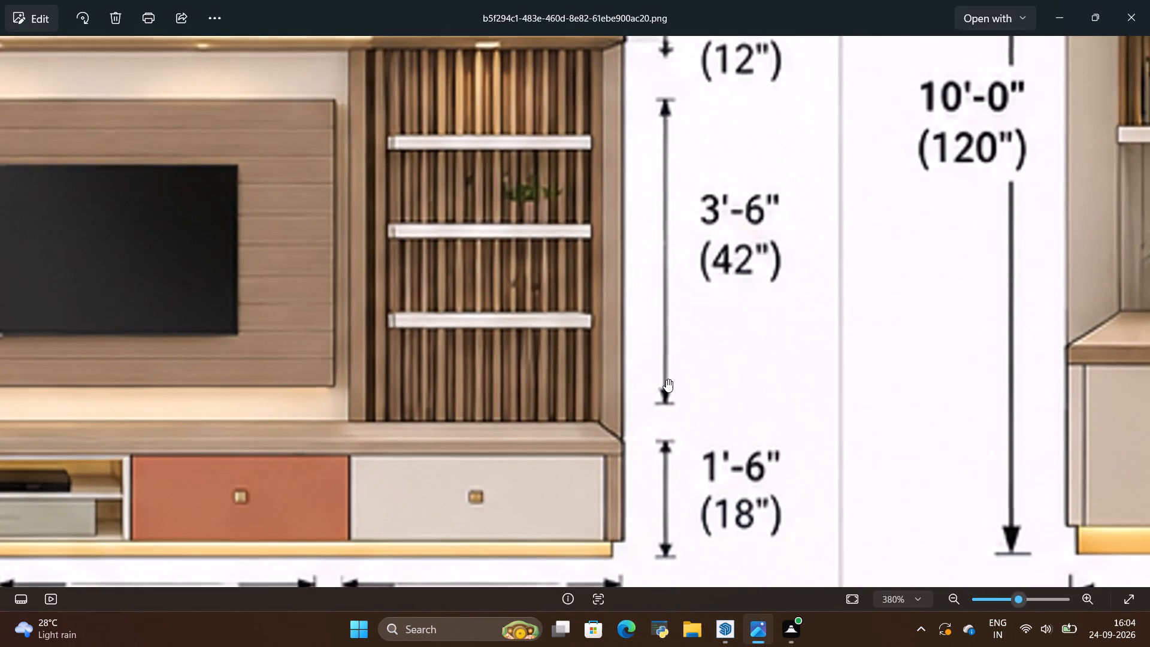
pyautogui.scroll(-2, 666, 379)
pyautogui.hotkey('alt', 'Tab')
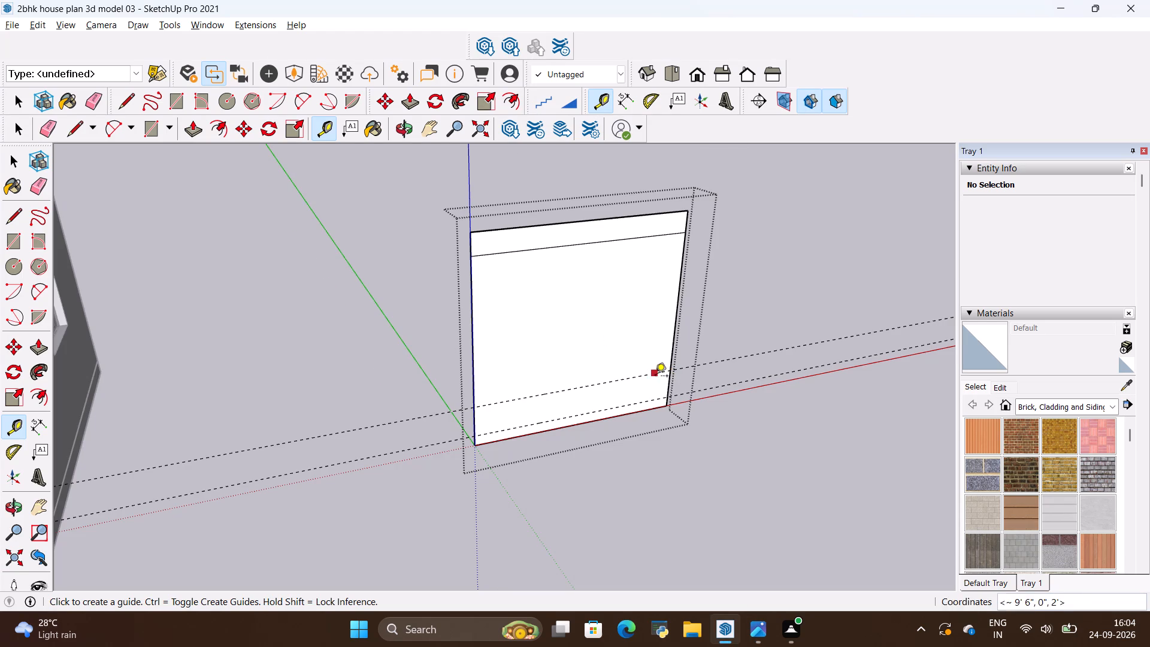
pyautogui.scroll(9, 658, 381)
pyautogui.moveTo(690, 473); pyautogui.dragTo(618, 415, button='middle')
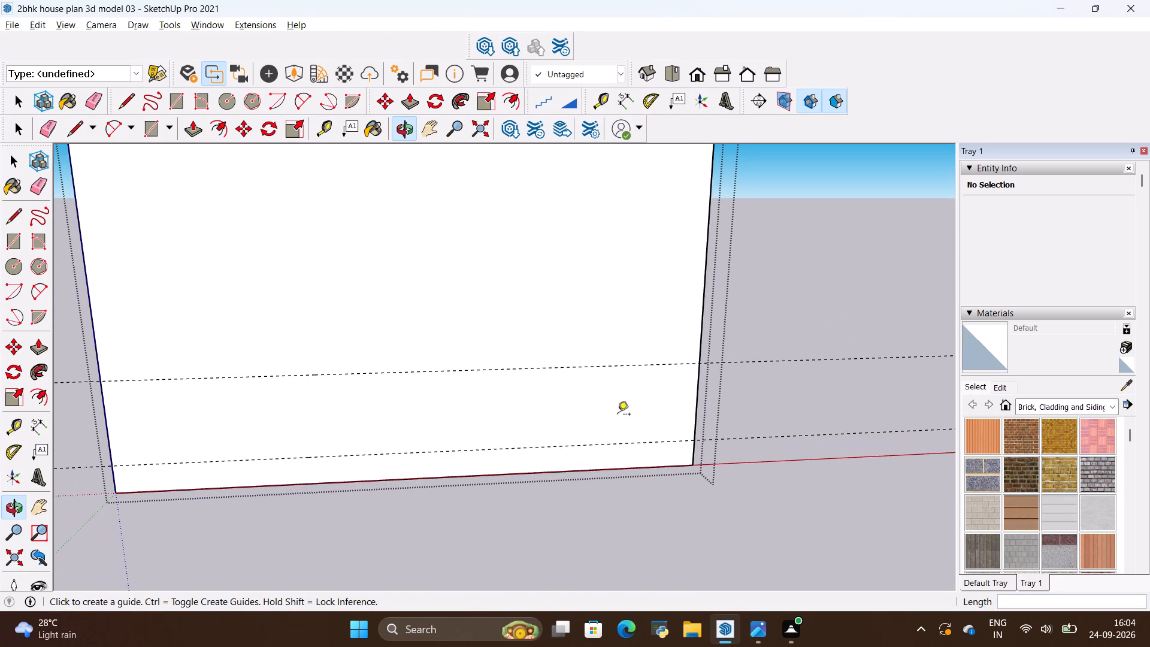
pyautogui.hotkey('alt', 'Tab')
pyautogui.hotkey('alt', 'Tab')
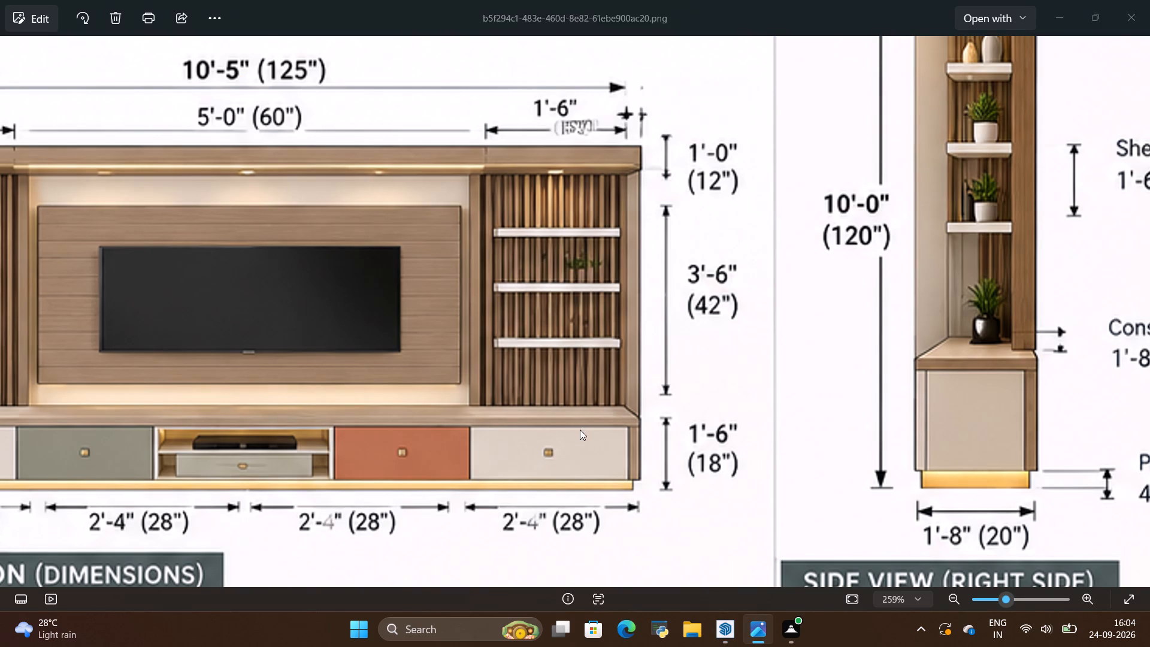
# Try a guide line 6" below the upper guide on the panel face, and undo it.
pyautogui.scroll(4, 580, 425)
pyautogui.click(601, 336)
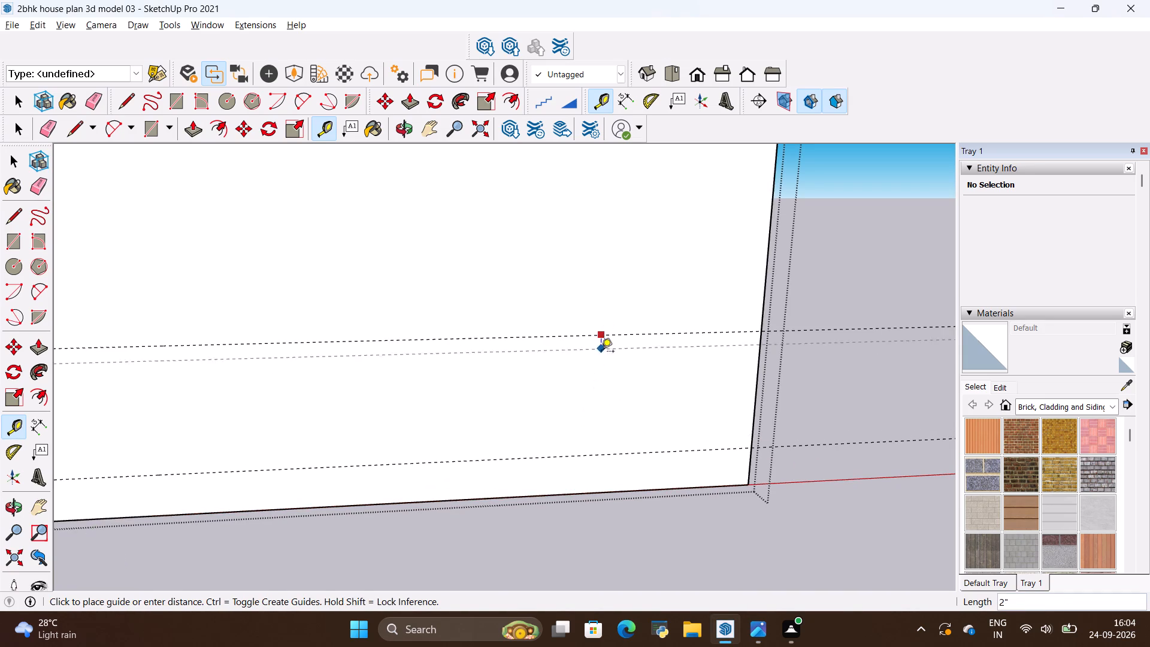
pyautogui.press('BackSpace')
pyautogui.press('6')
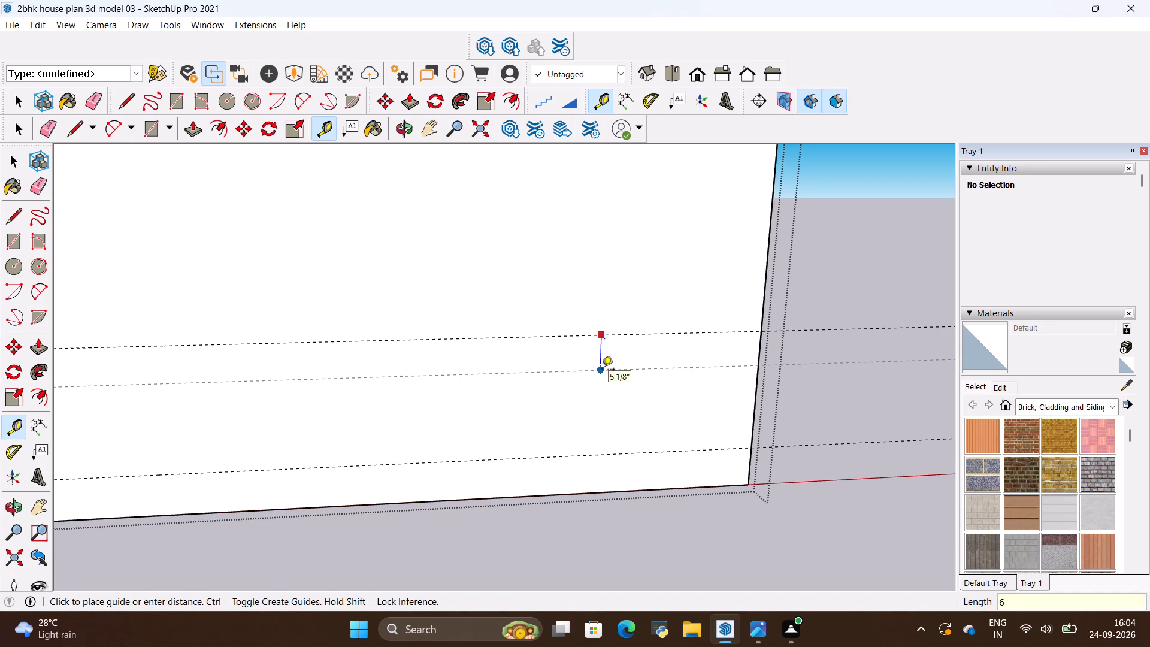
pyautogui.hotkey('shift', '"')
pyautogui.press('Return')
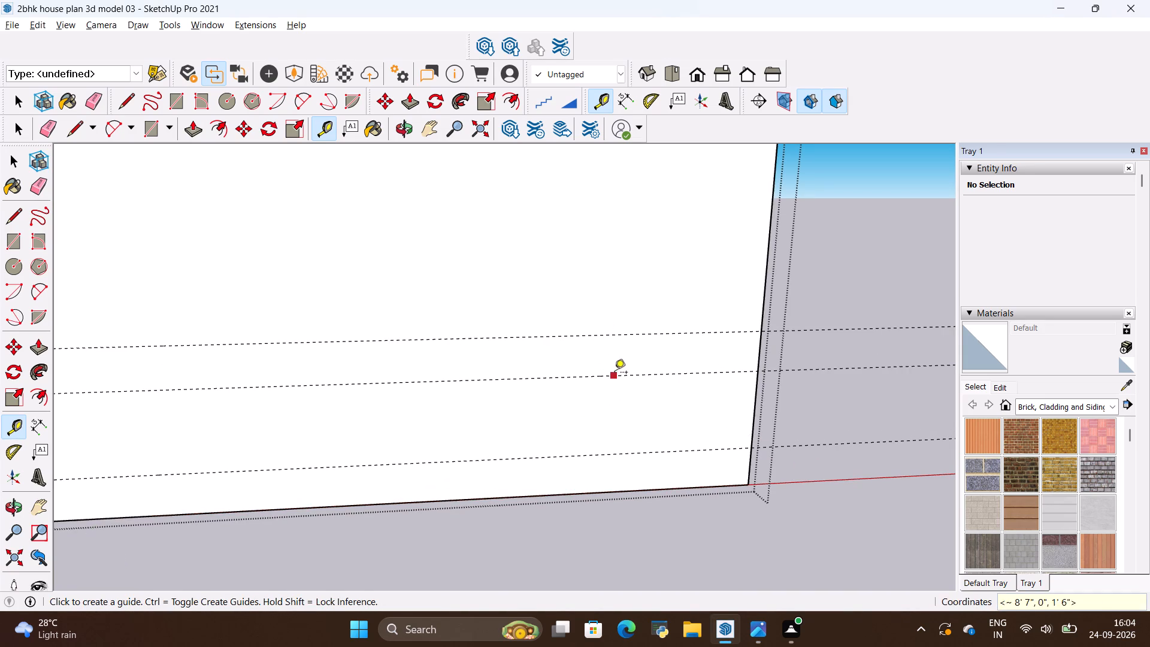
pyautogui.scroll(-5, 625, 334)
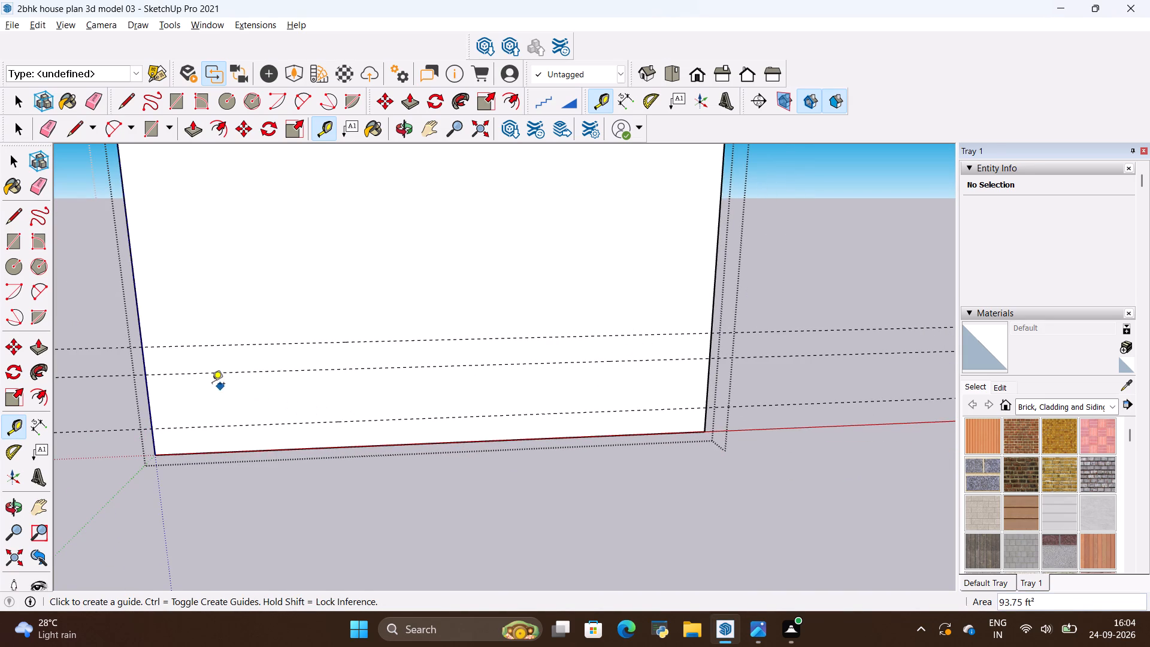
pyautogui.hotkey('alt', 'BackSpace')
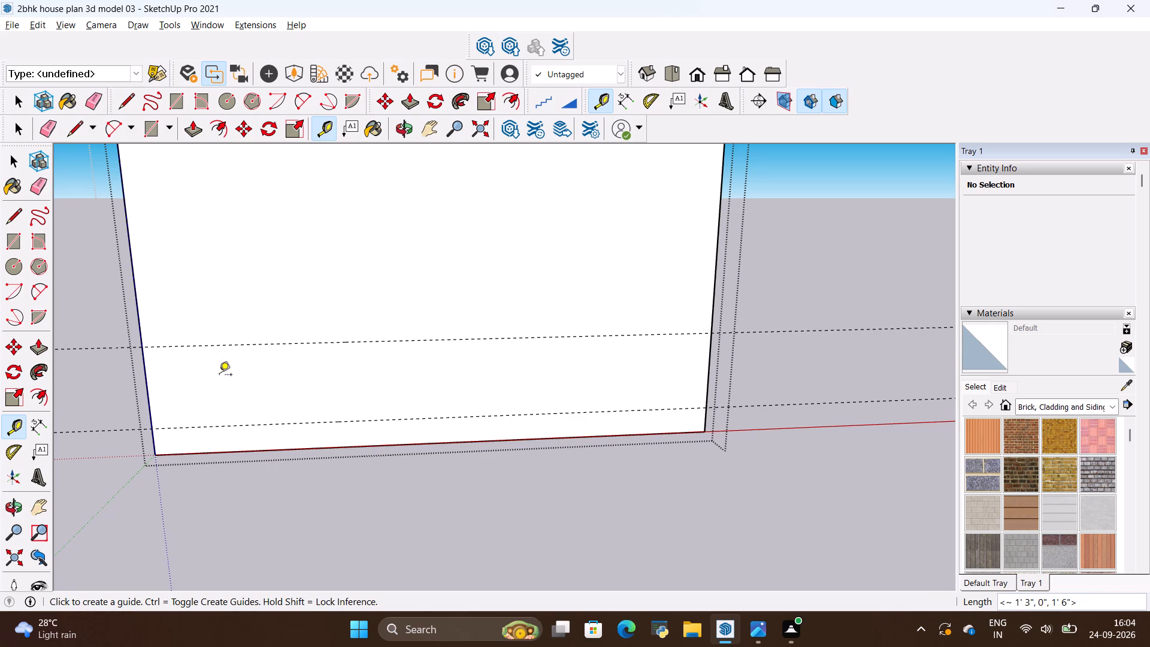
# Add a horizontal guide line 6" above the upper guide on the panel face with the Tape Measure.
pyautogui.click(265, 346)
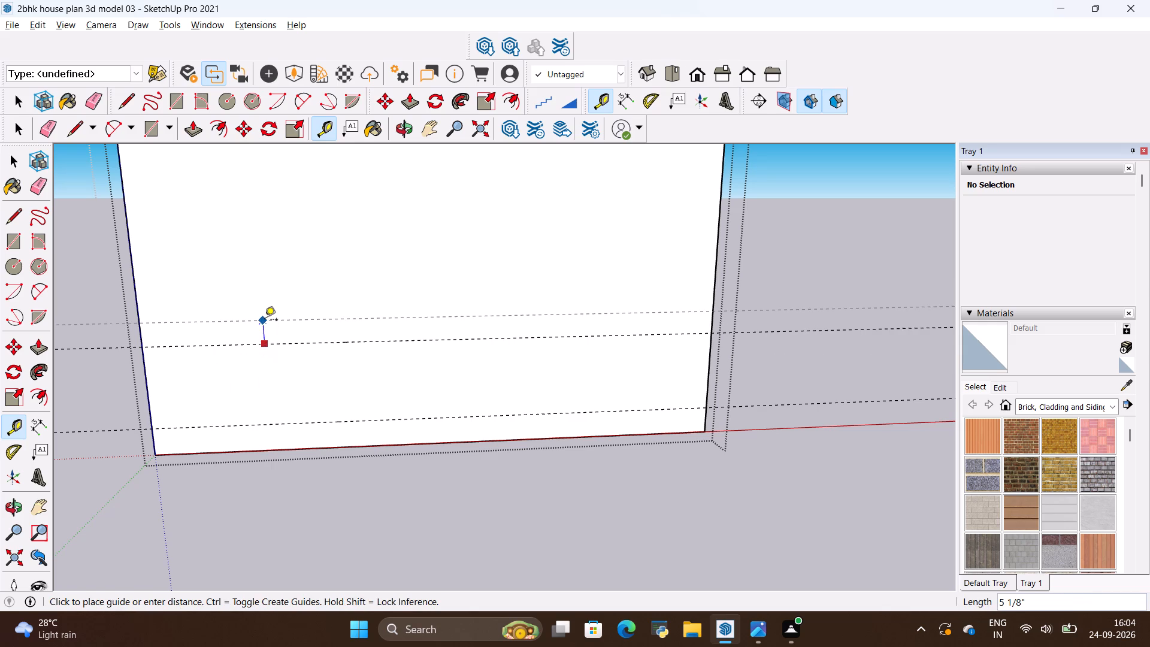
pyautogui.press('BackSpace')
pyautogui.press('6')
pyautogui.hotkey('shift', '"')
pyautogui.press('Return')
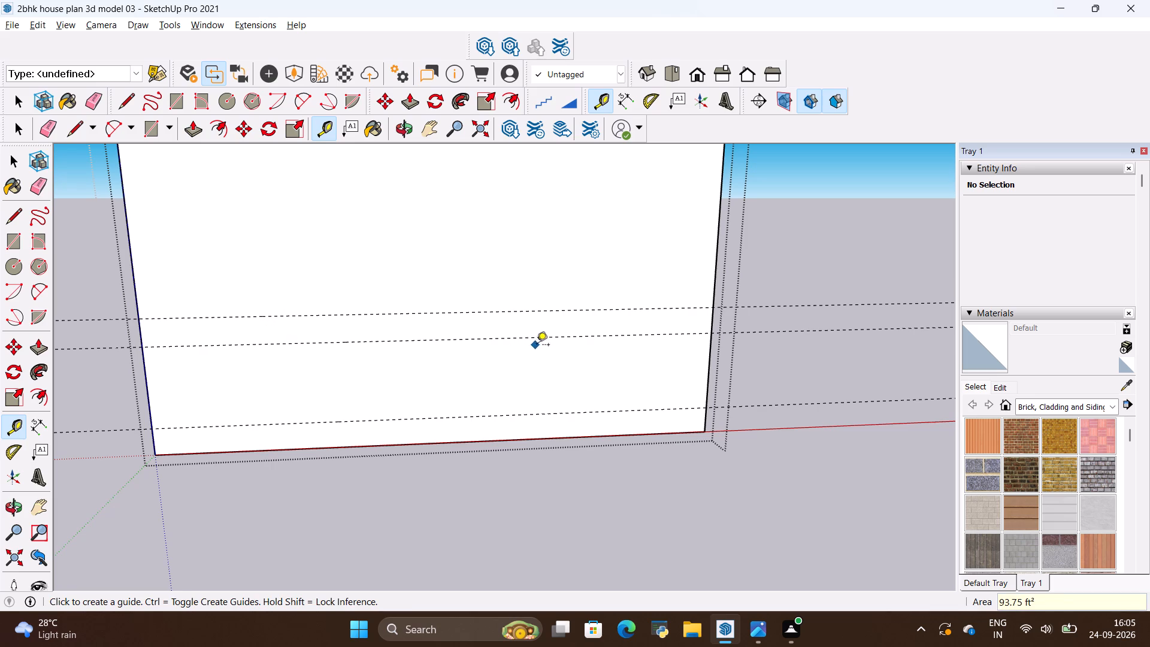
# Draw three horizontal edges across the full panel width along the guide lines to split the face into plinth, console and upper sections.
pyautogui.press('l')
pyautogui.click(714, 304)
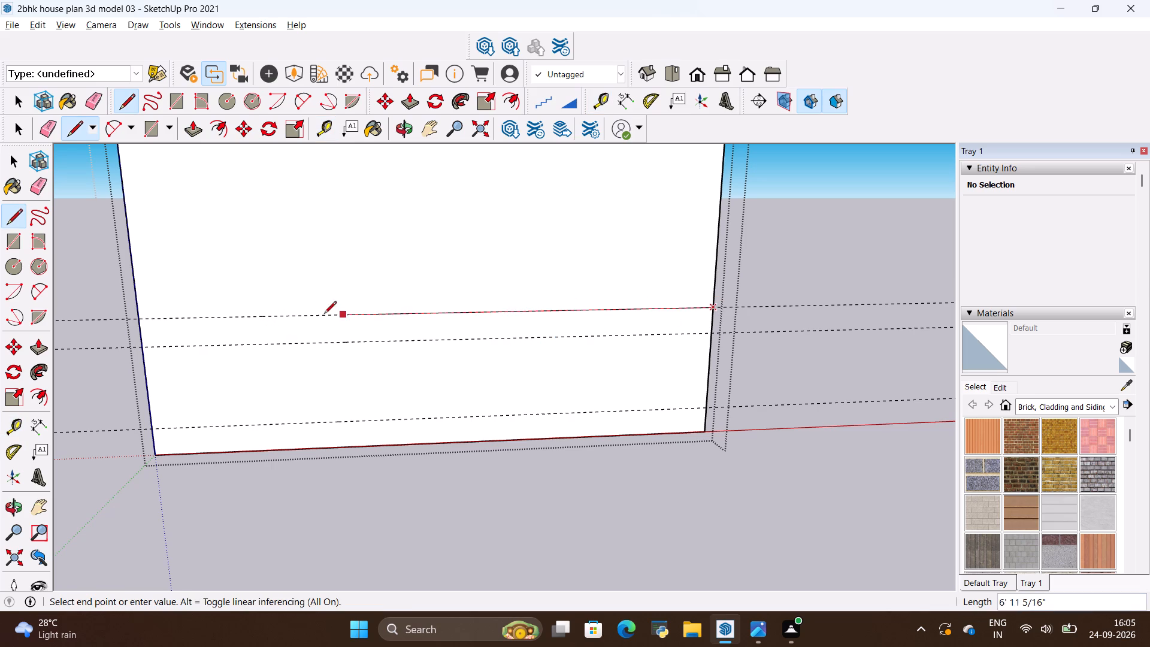
pyautogui.click(138, 316)
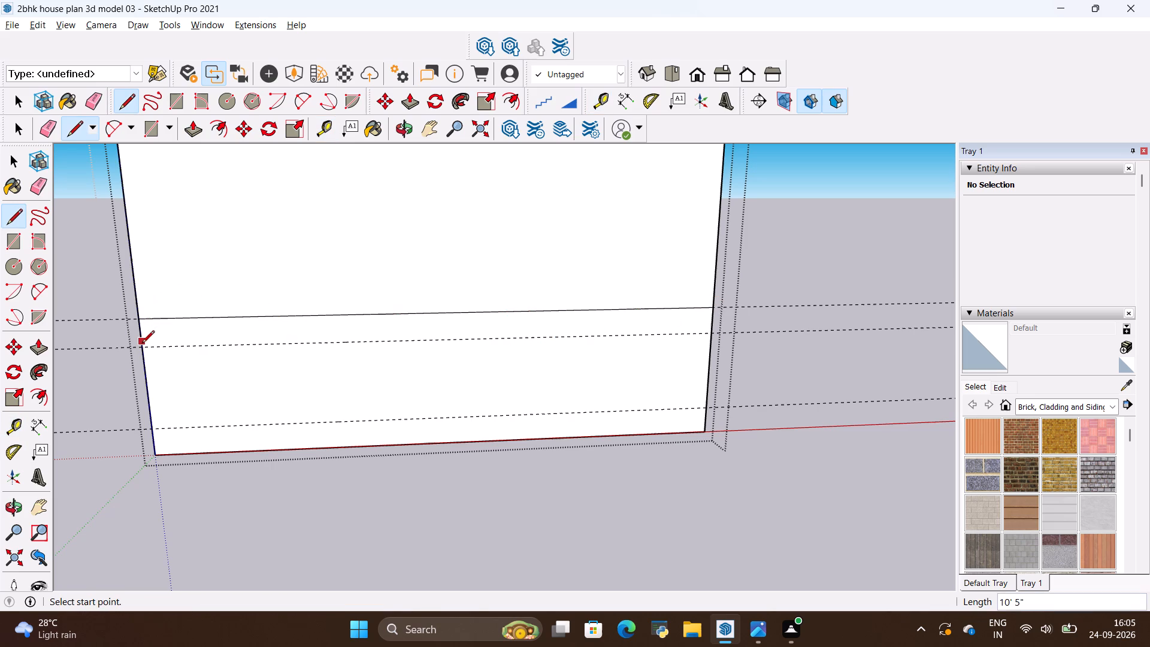
pyautogui.click(141, 346)
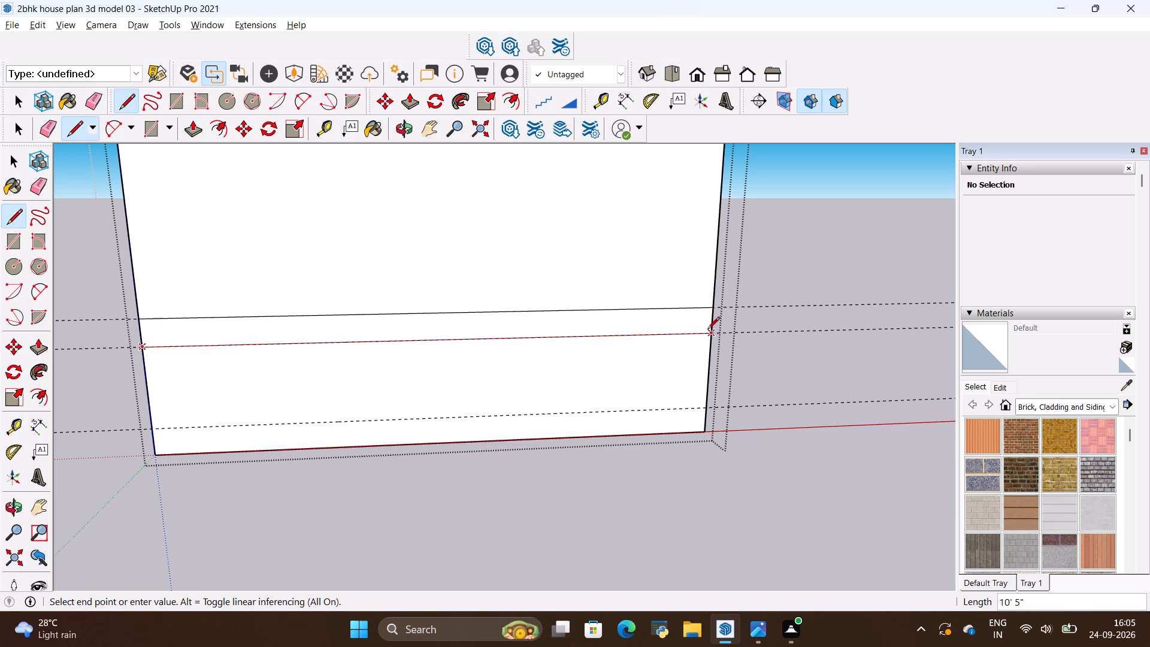
pyautogui.click(709, 330)
pyautogui.click(706, 406)
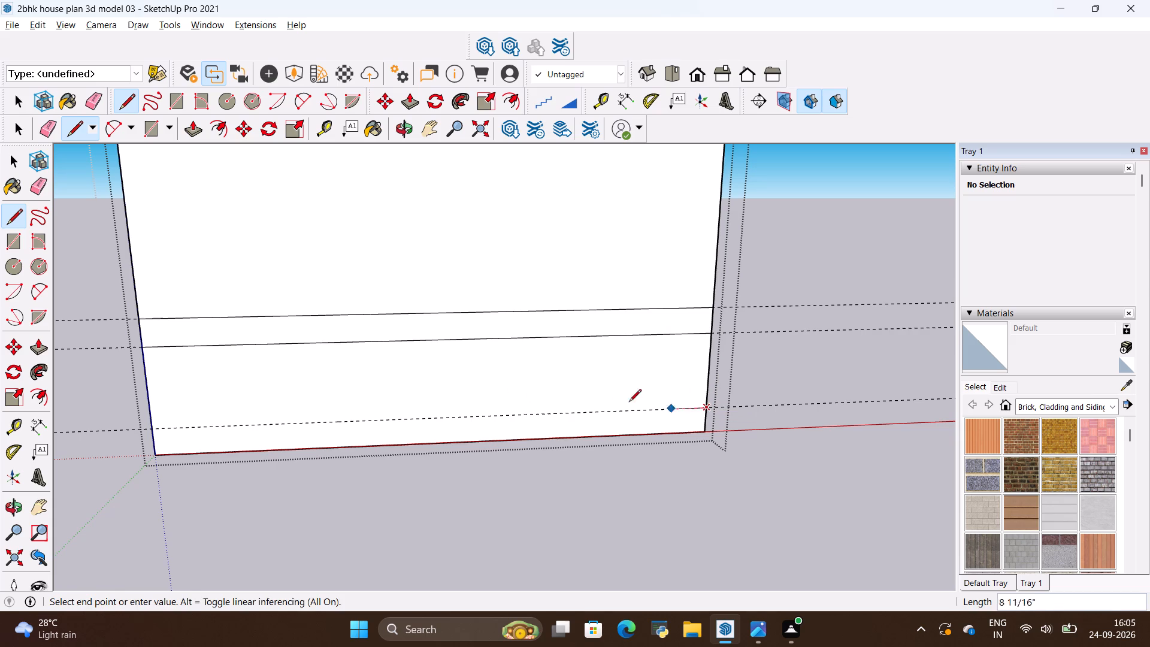
pyautogui.click(153, 425)
pyautogui.scroll(2, 204, 446)
pyautogui.press('space')
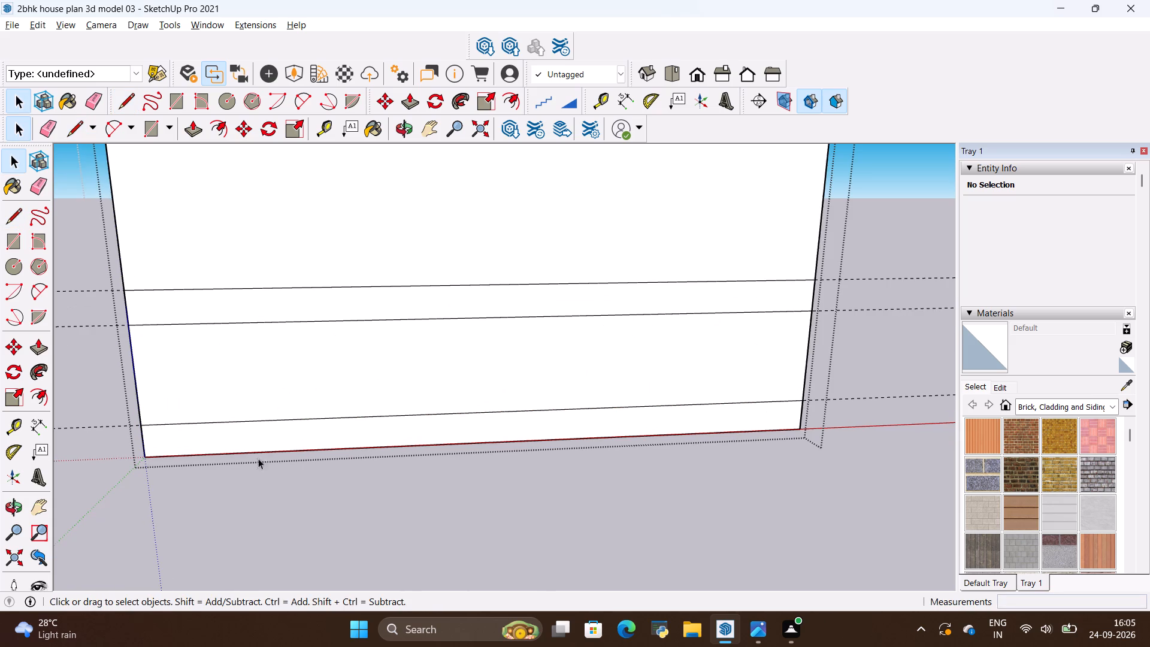
# Examine the reference image's front elevation and front view for the console, plinth and TV panel layout, and return to the model.
pyautogui.scroll(-10, 399, 363)
pyautogui.scroll(-4, 423, 318)
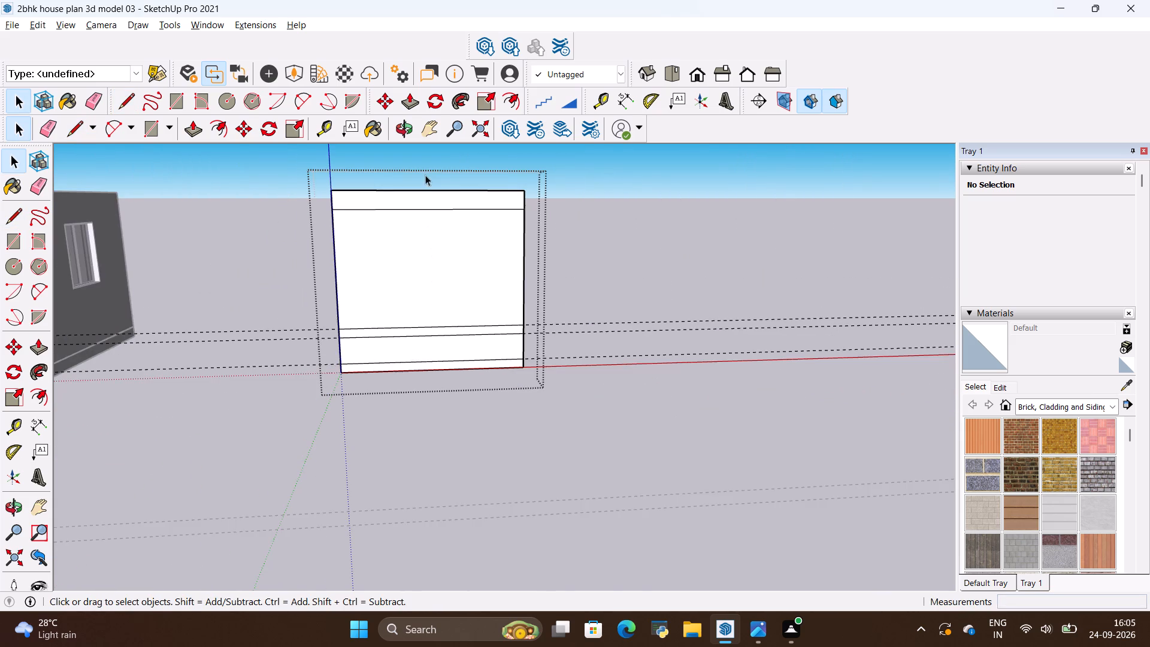
pyautogui.scroll(9, 425, 174)
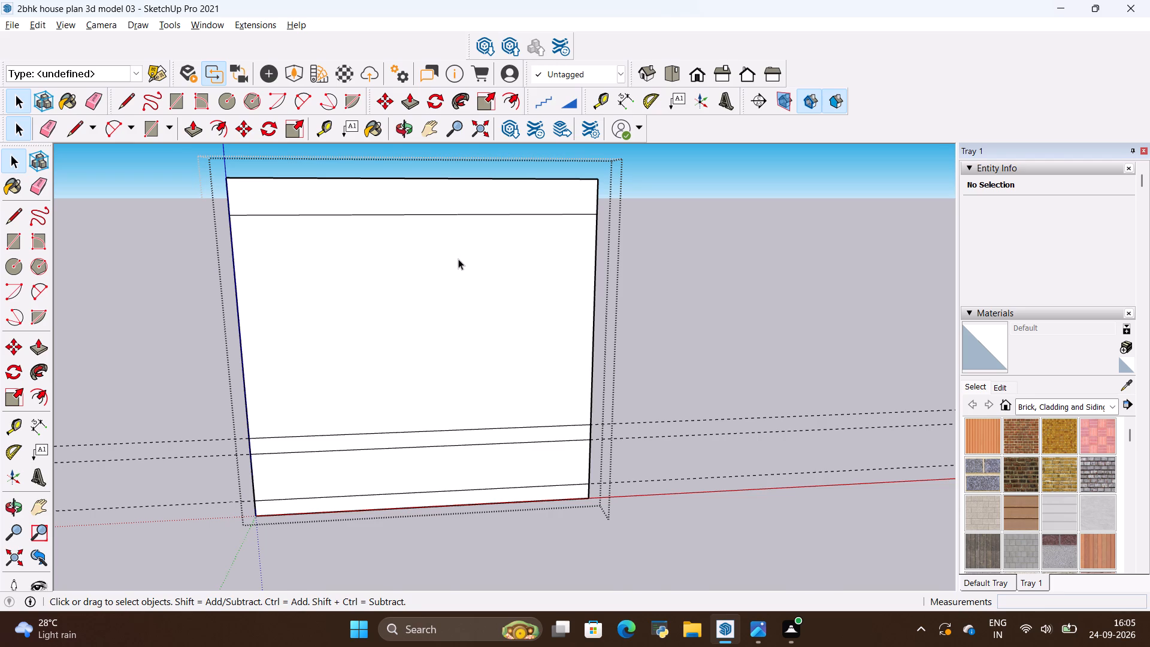
pyautogui.hotkey('alt', 'Tab')
pyautogui.scroll(-2, 704, 265)
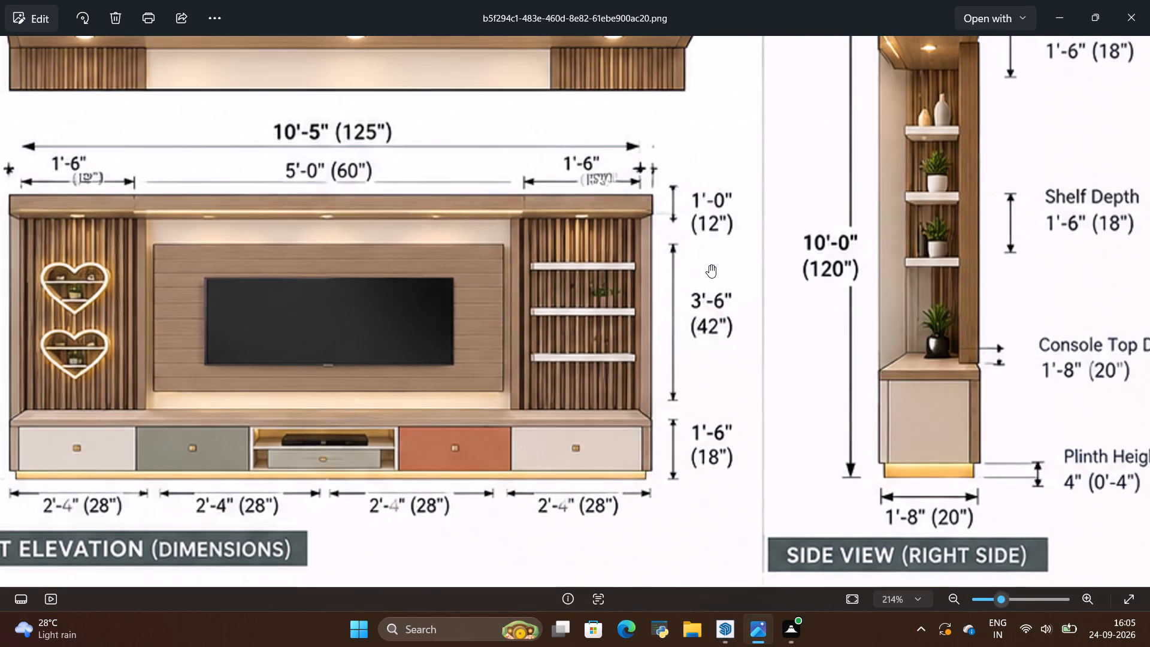
pyautogui.scroll(-2, 706, 264)
pyautogui.scroll(1, 72, 320)
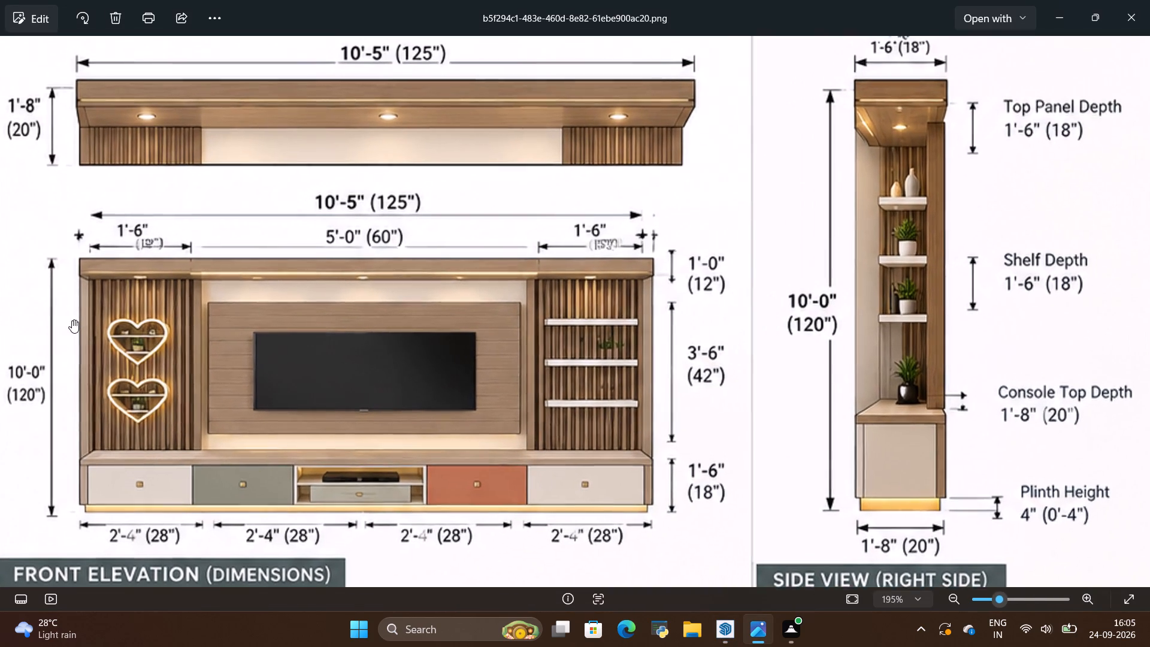
pyautogui.scroll(4, 129, 392)
pyautogui.scroll(-2, 122, 407)
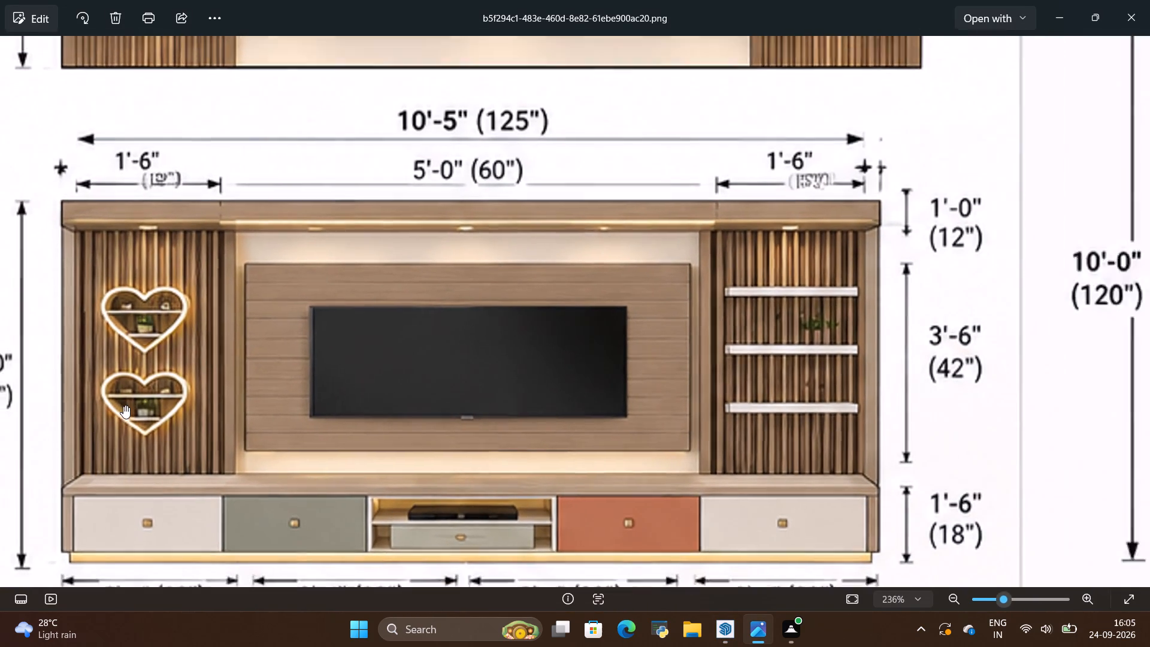
pyautogui.scroll(-1, 123, 406)
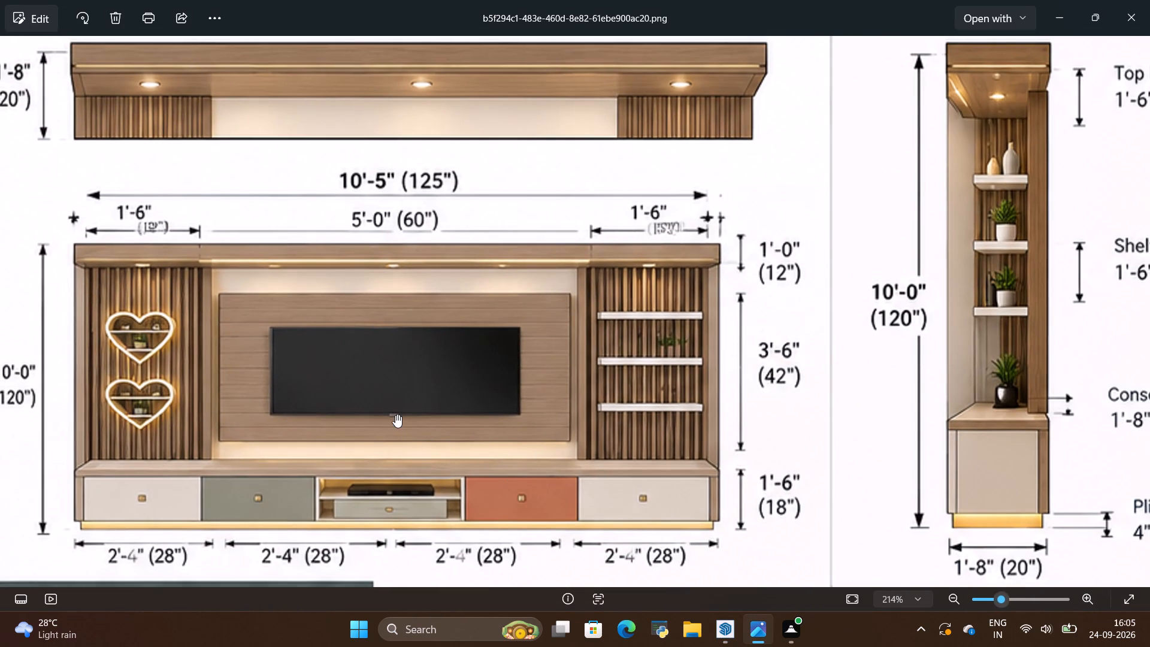
pyautogui.scroll(-3, 395, 415)
pyautogui.scroll(-2, 736, 361)
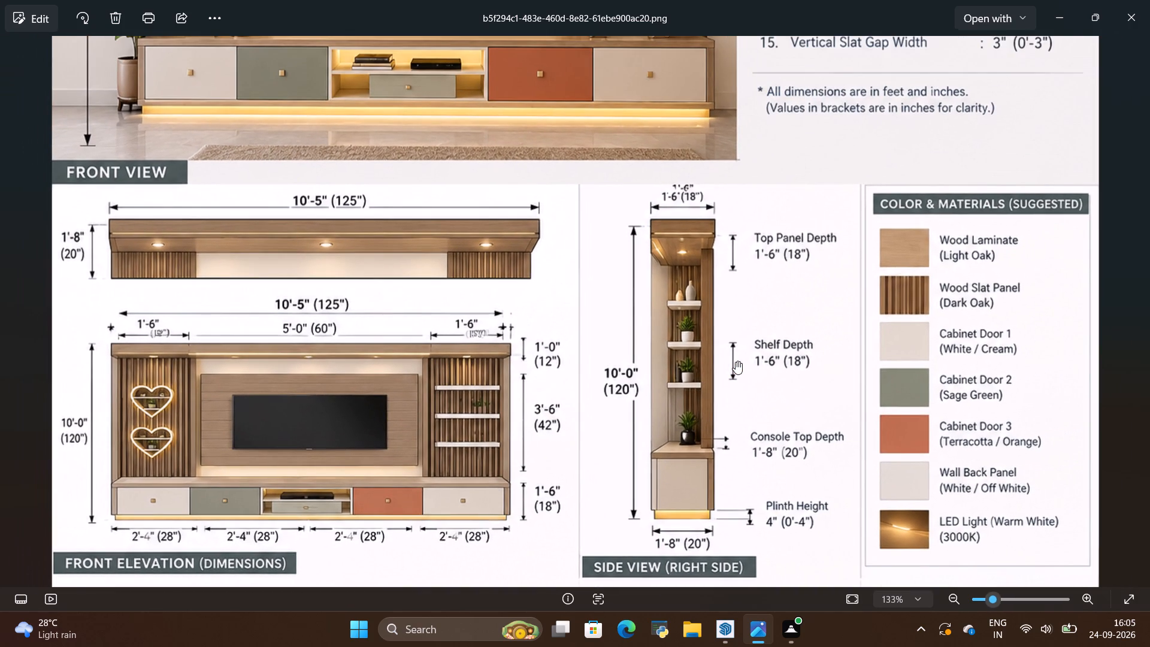
pyautogui.scroll(-6, 736, 361)
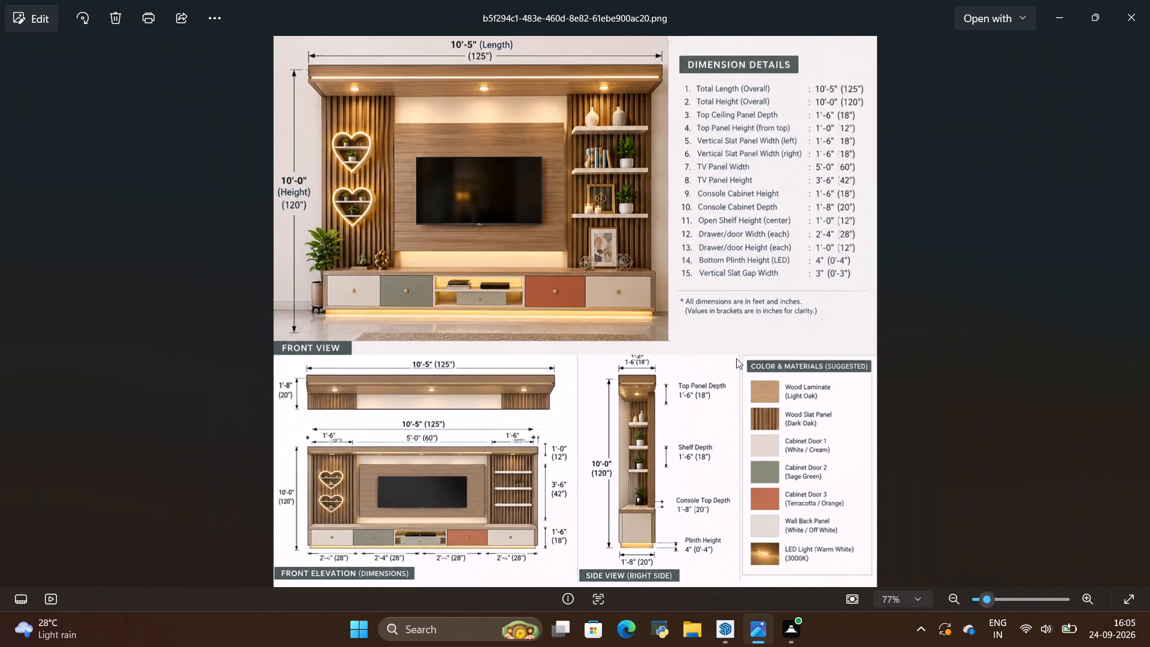
pyautogui.scroll(3, 635, 234)
pyautogui.scroll(4, 668, 280)
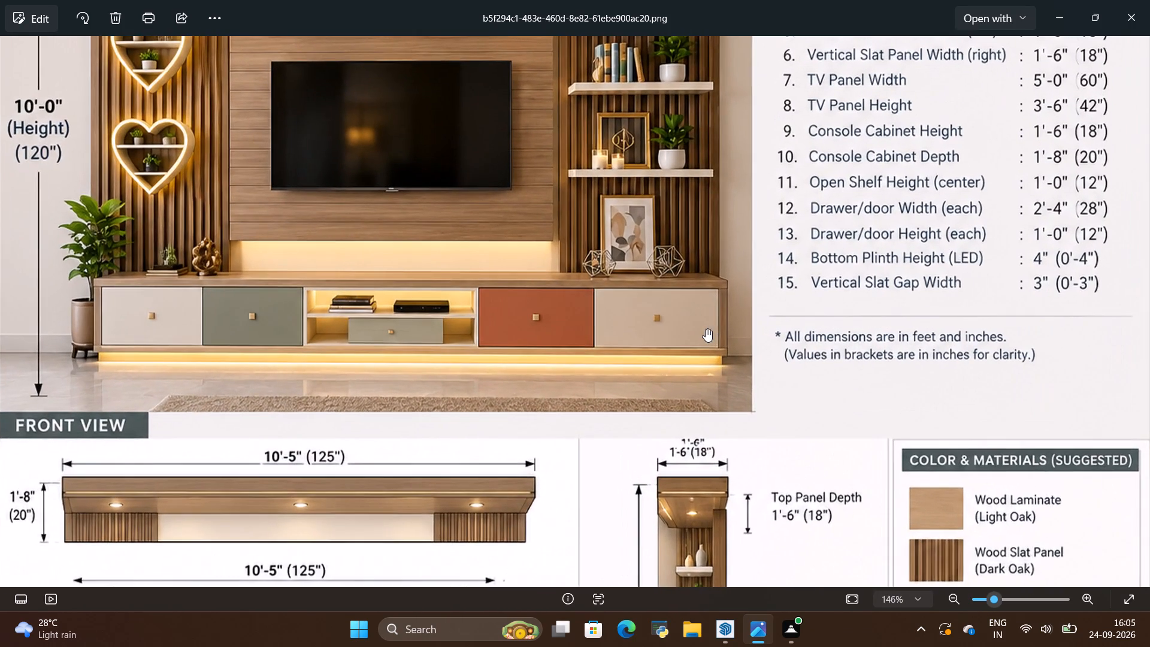
pyautogui.scroll(5, 711, 322)
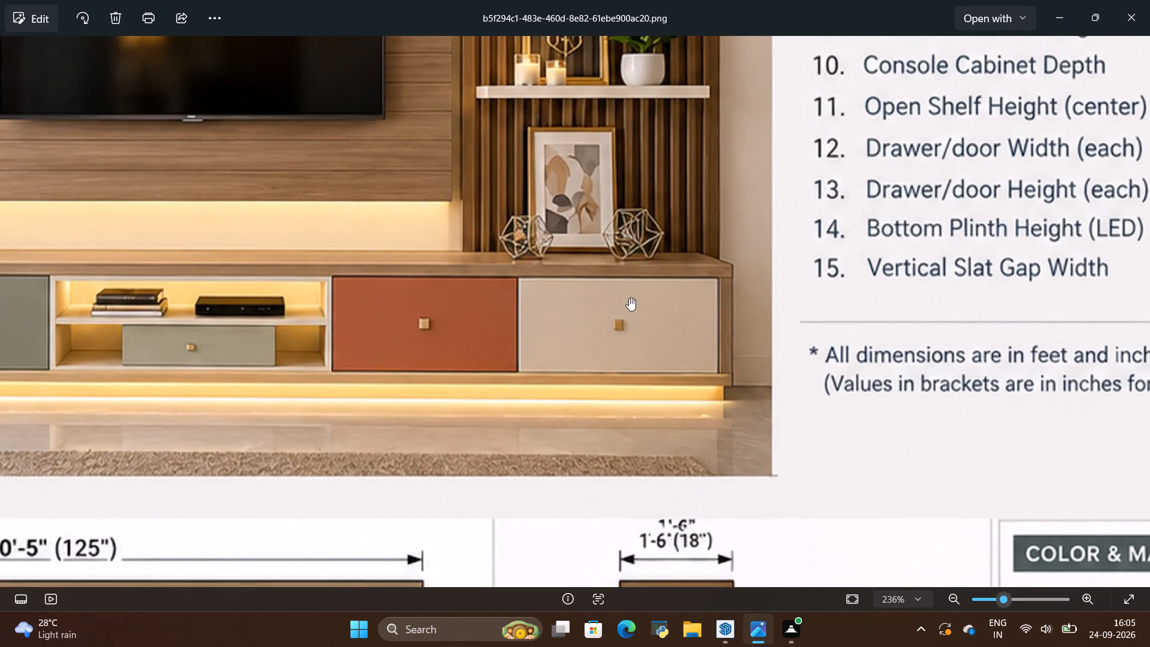
pyautogui.scroll(-6, 605, 298)
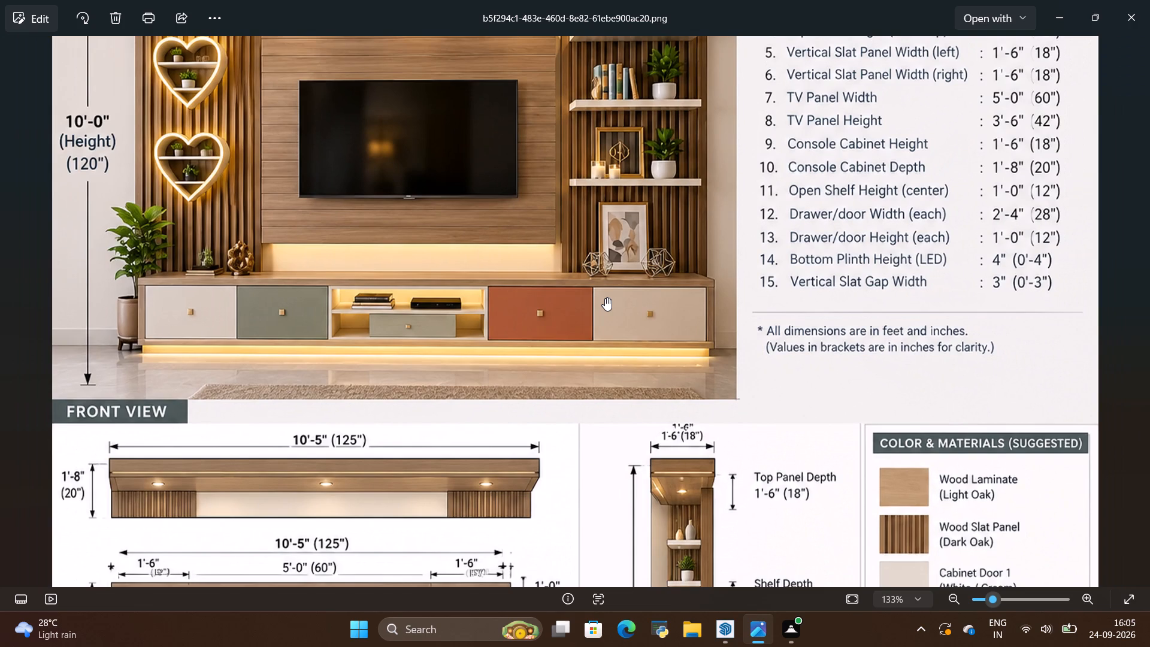
pyautogui.scroll(-2, 605, 298)
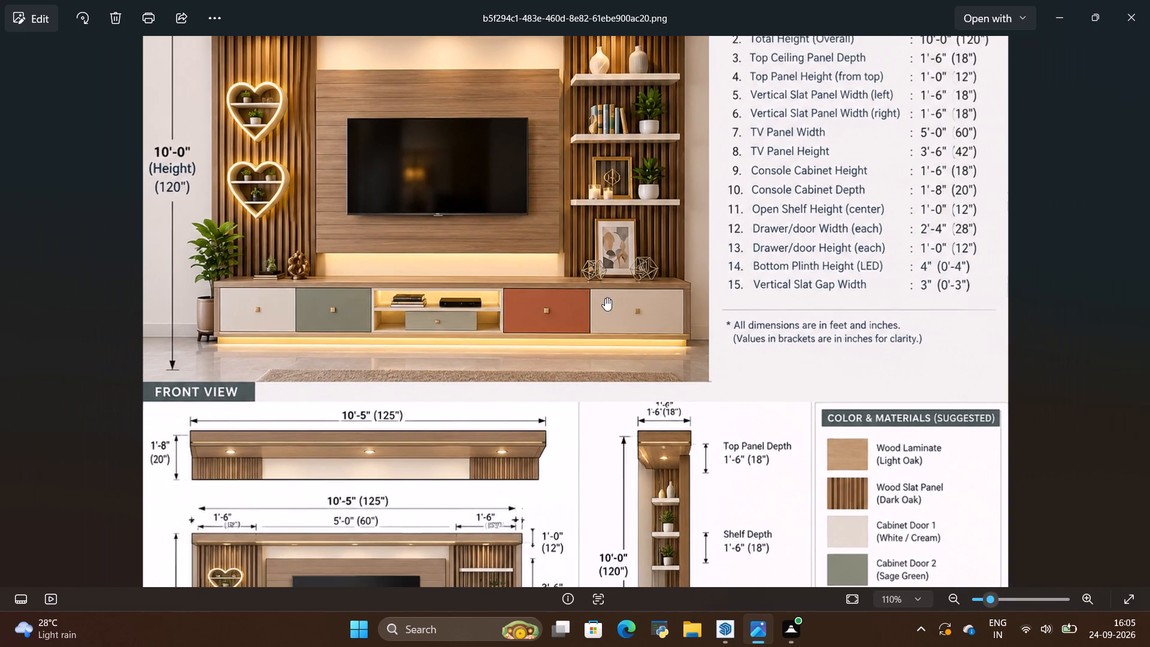
pyautogui.scroll(-4, 605, 298)
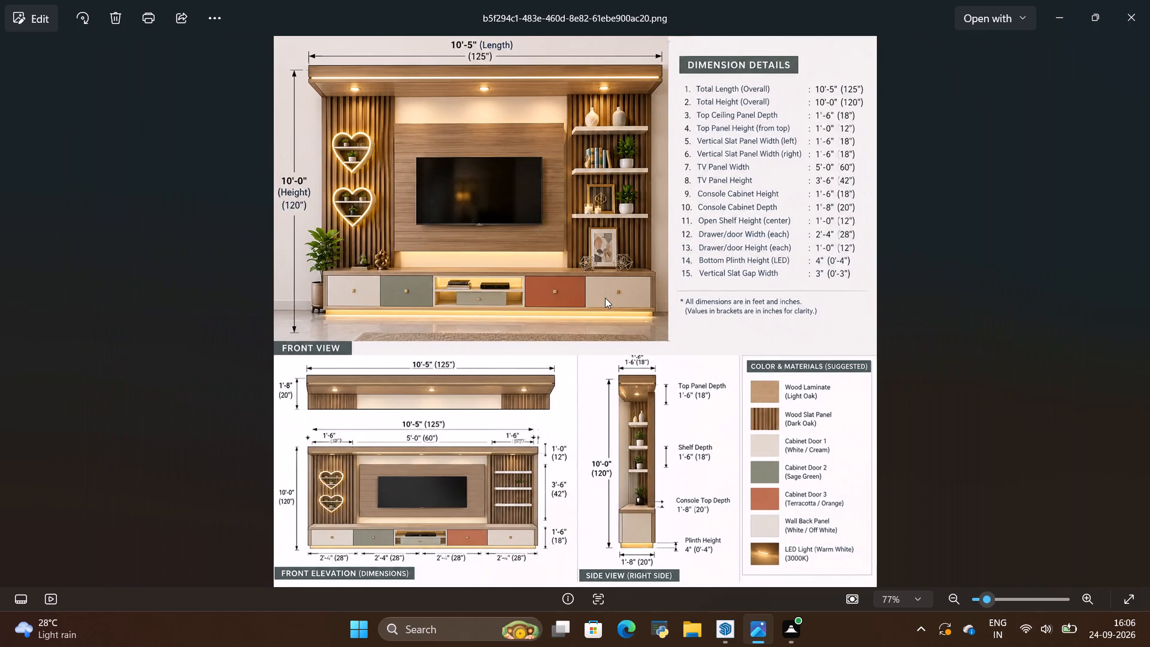
pyautogui.hotkey('alt', 'Tab')
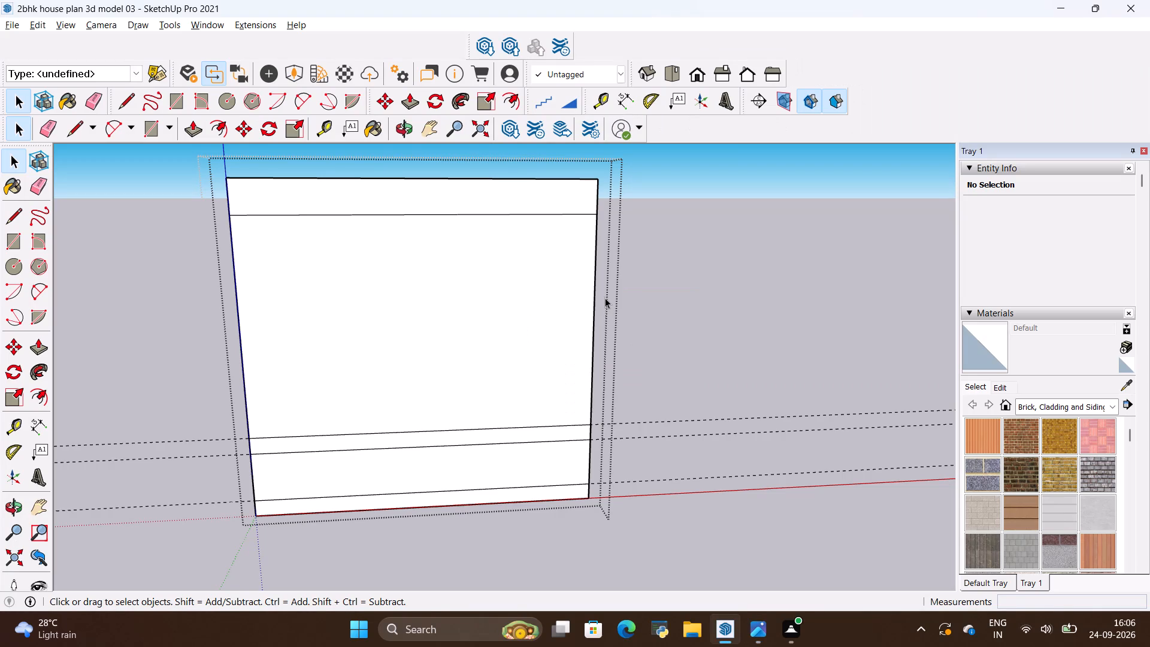
# Switch back to the reference image and examine the front elevation's drawer widths and the listed dimension details.
pyautogui.hotkey('alt', 'Tab')
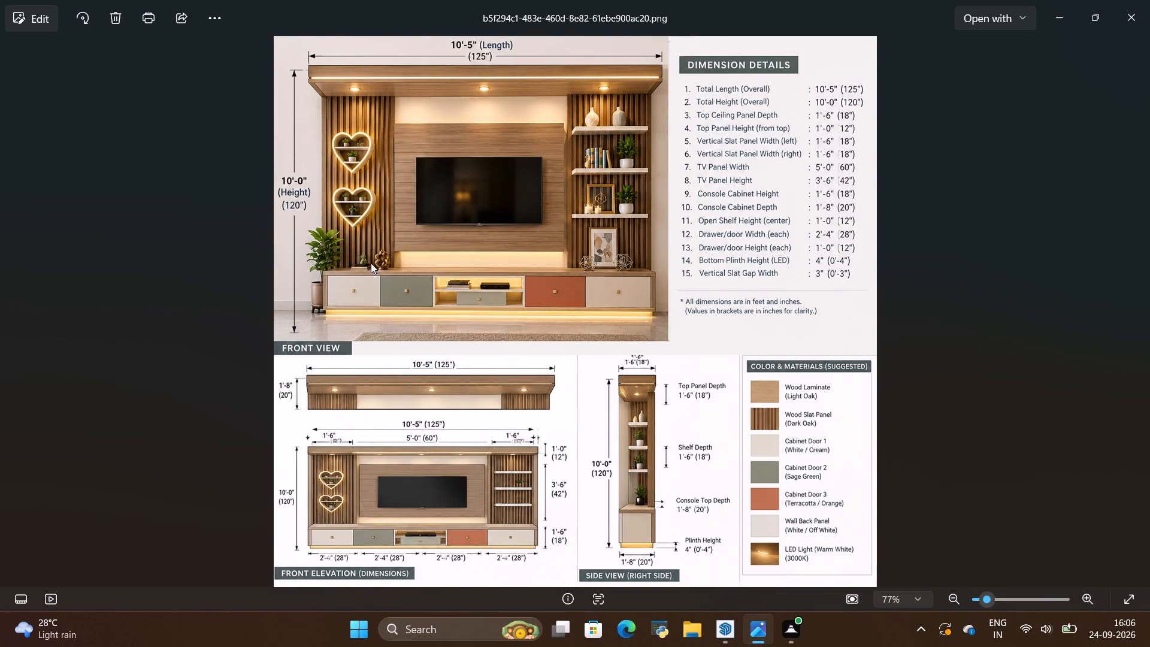
pyautogui.scroll(4, 441, 252)
pyautogui.scroll(-5, 477, 255)
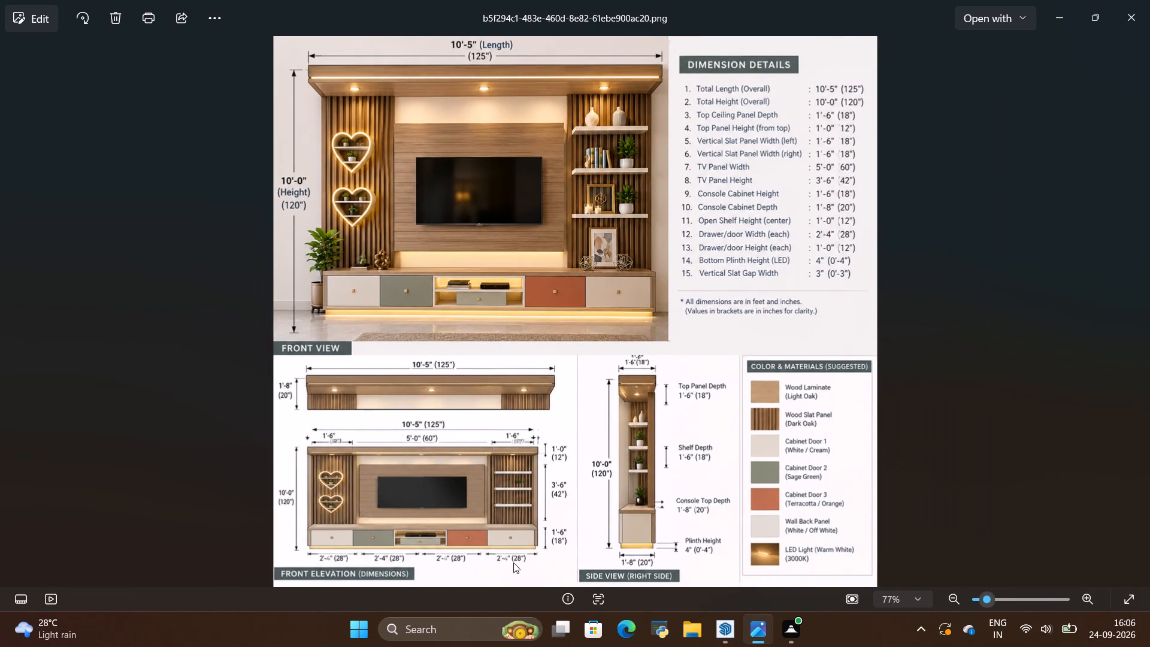
pyautogui.scroll(9, 514, 584)
pyautogui.scroll(4, 426, 560)
pyautogui.scroll(1, 482, 489)
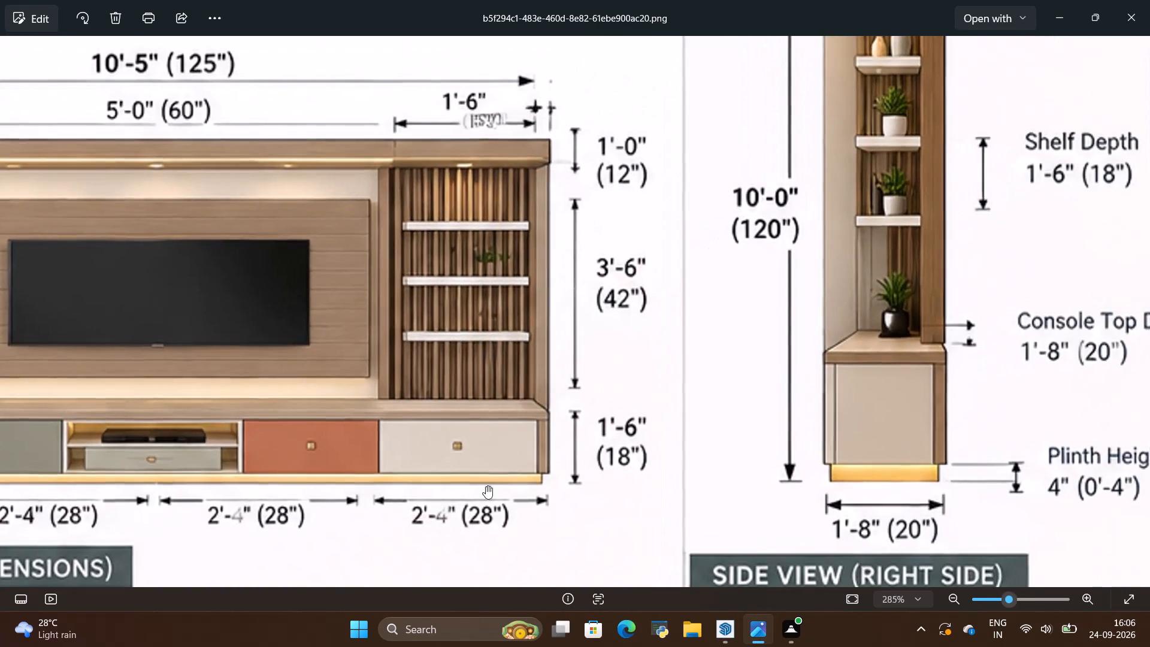
pyautogui.scroll(3, 486, 486)
pyautogui.scroll(-8, 651, 465)
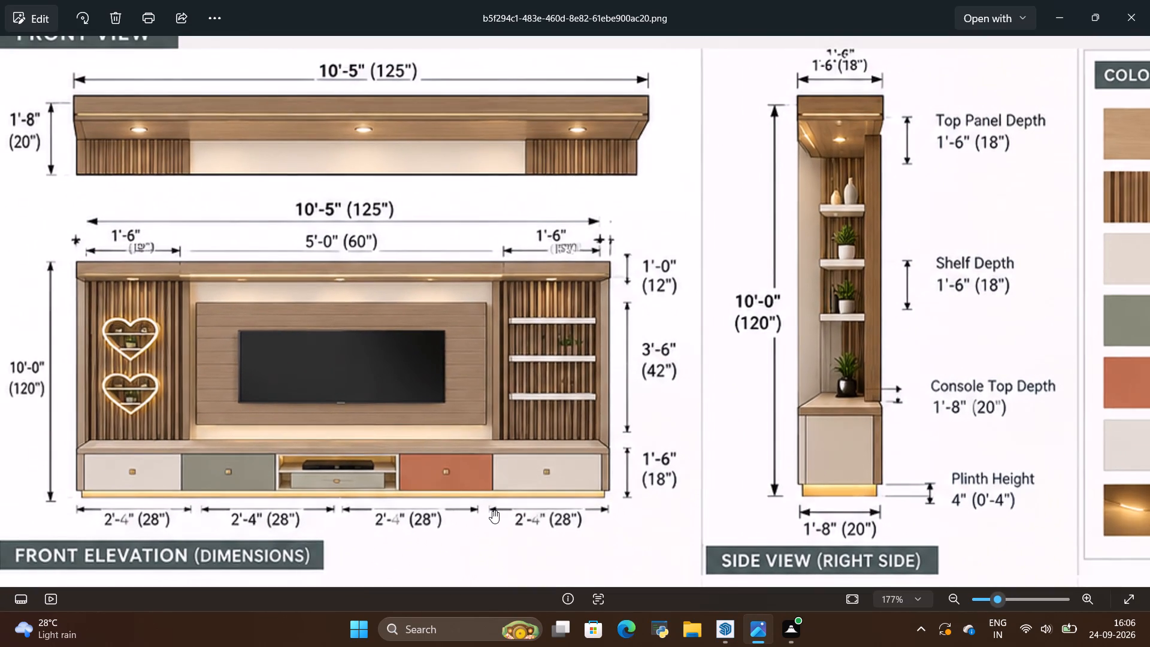
pyautogui.scroll(1, 492, 510)
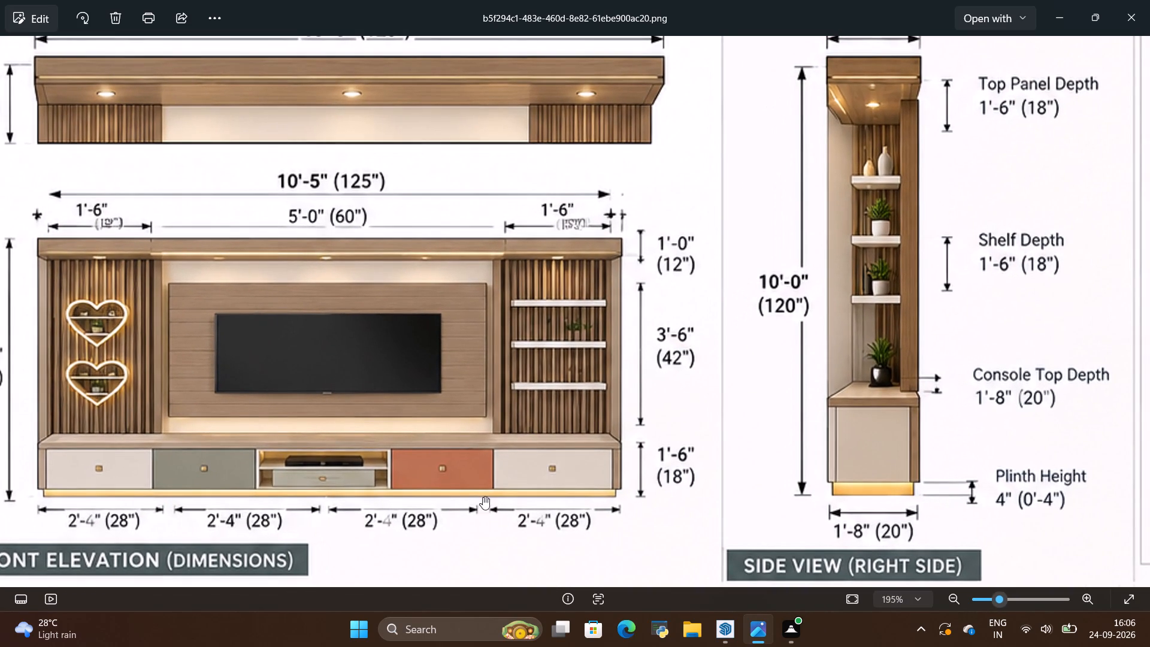
pyautogui.scroll(-12, 446, 462)
pyautogui.scroll(2, 676, 114)
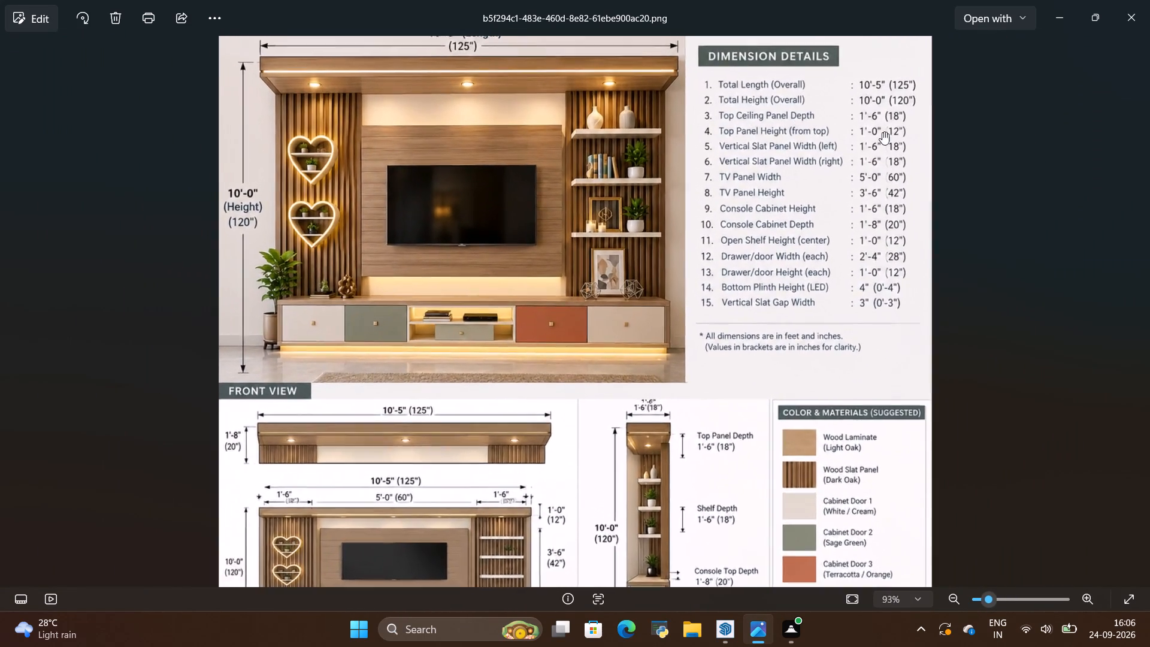
pyautogui.scroll(2, 892, 132)
pyautogui.scroll(2, 995, 289)
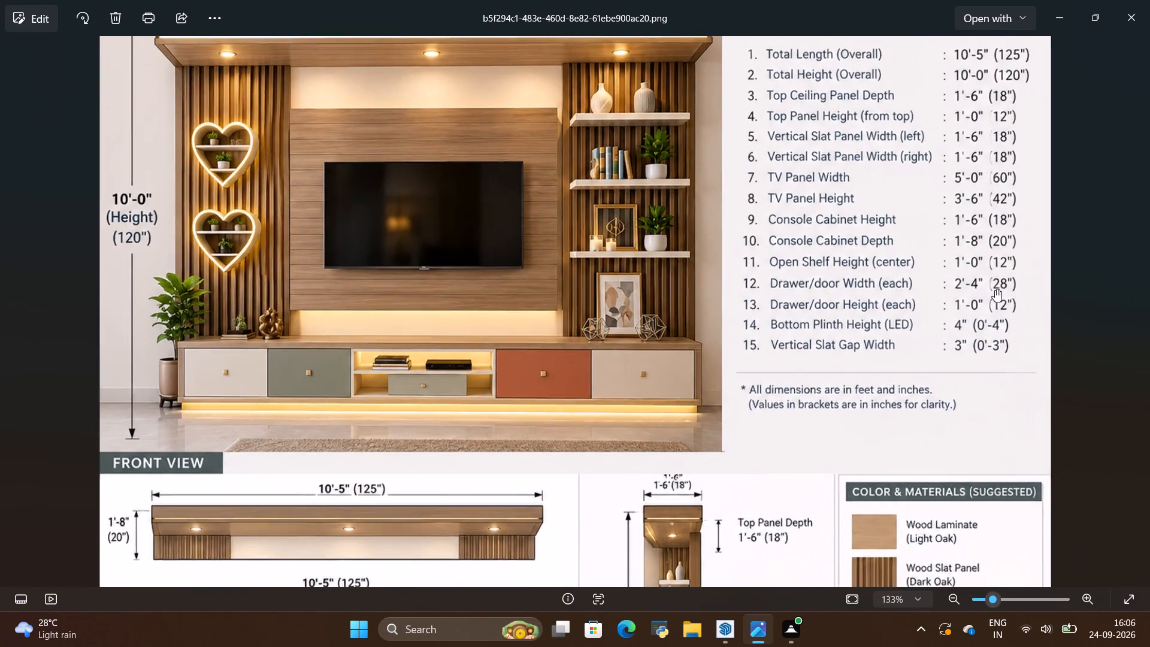
pyautogui.scroll(1, 995, 289)
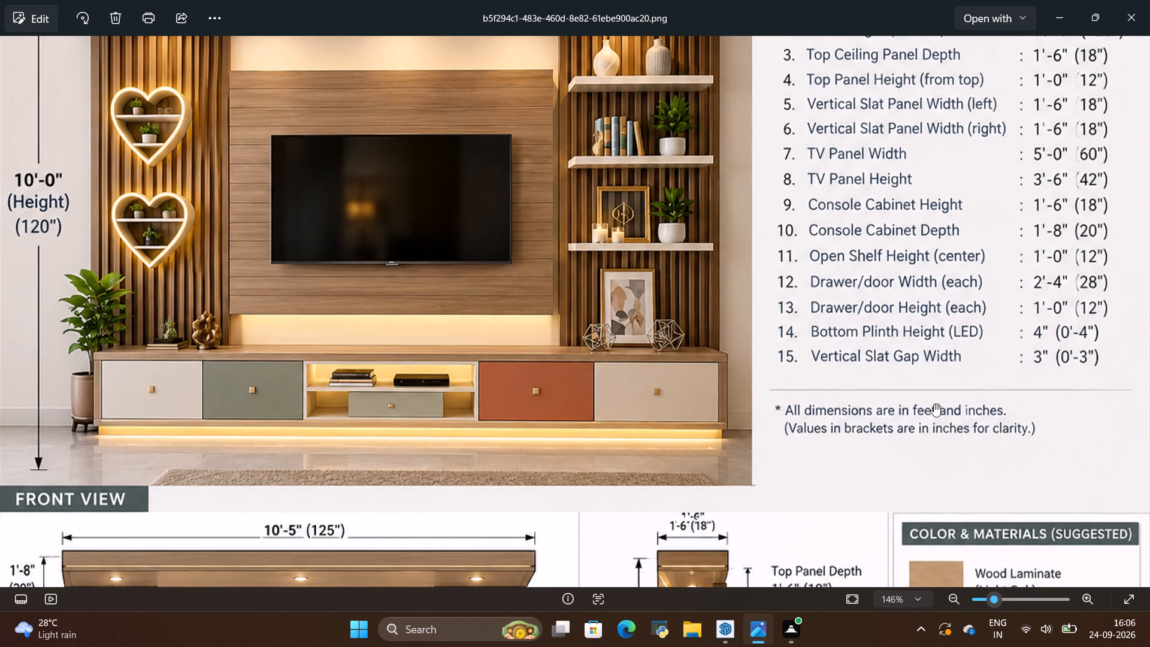
pyautogui.scroll(3, 1097, 334)
pyautogui.scroll(3, 1020, 352)
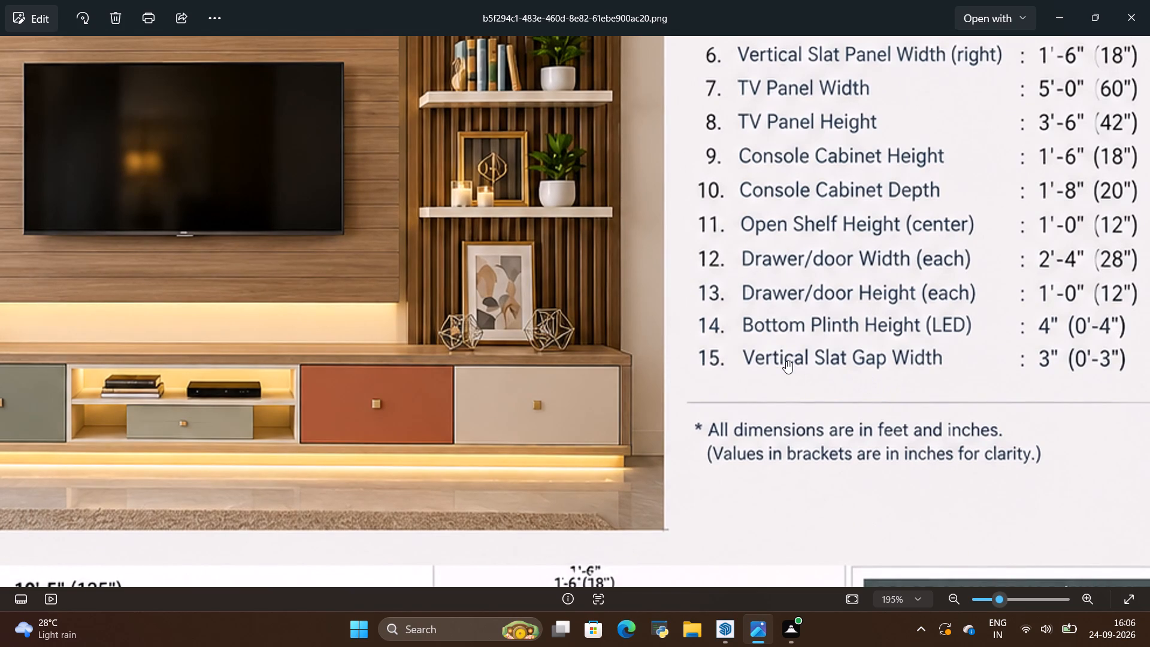
pyautogui.scroll(-4, 785, 361)
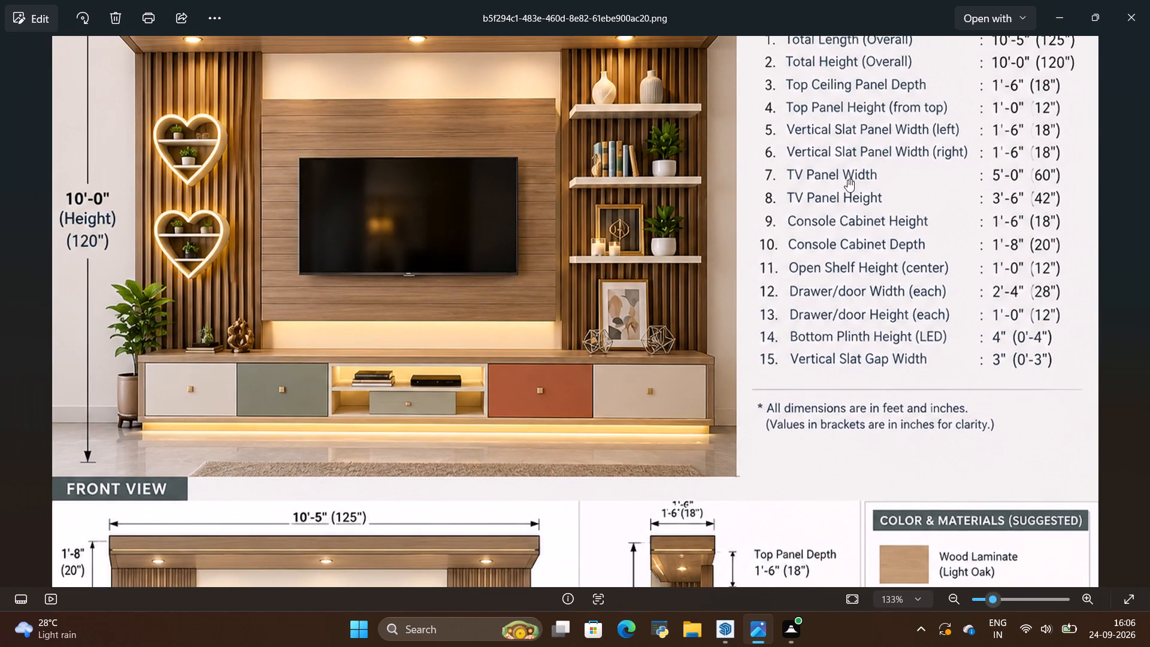
pyautogui.scroll(2, 1019, 159)
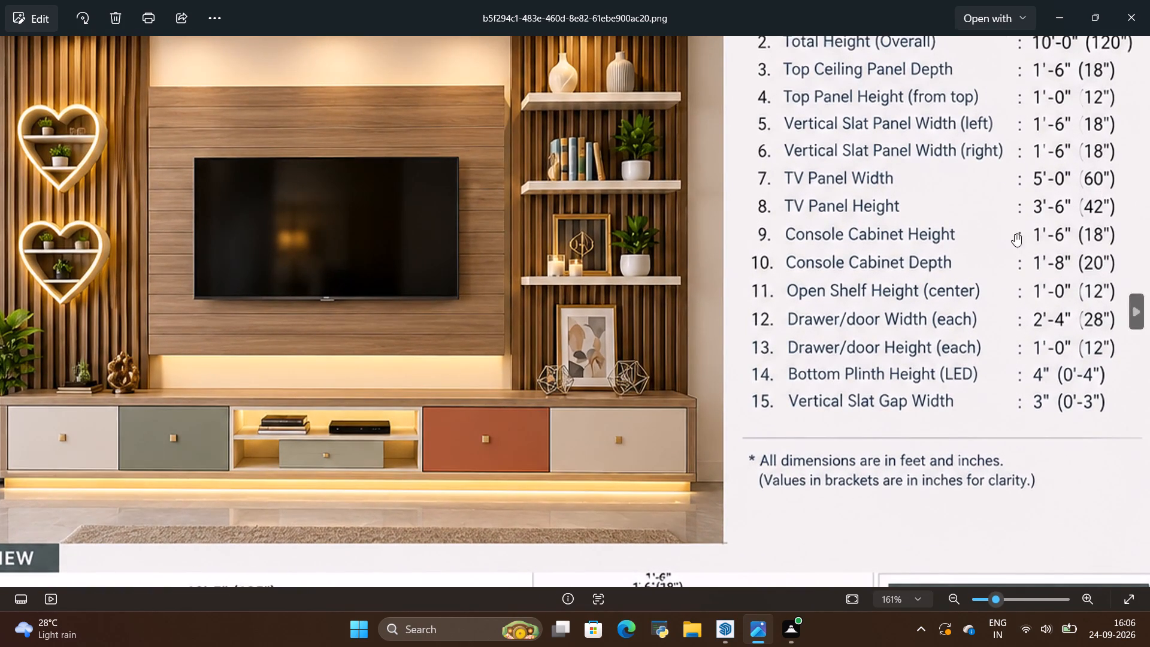
pyautogui.scroll(-3, 997, 269)
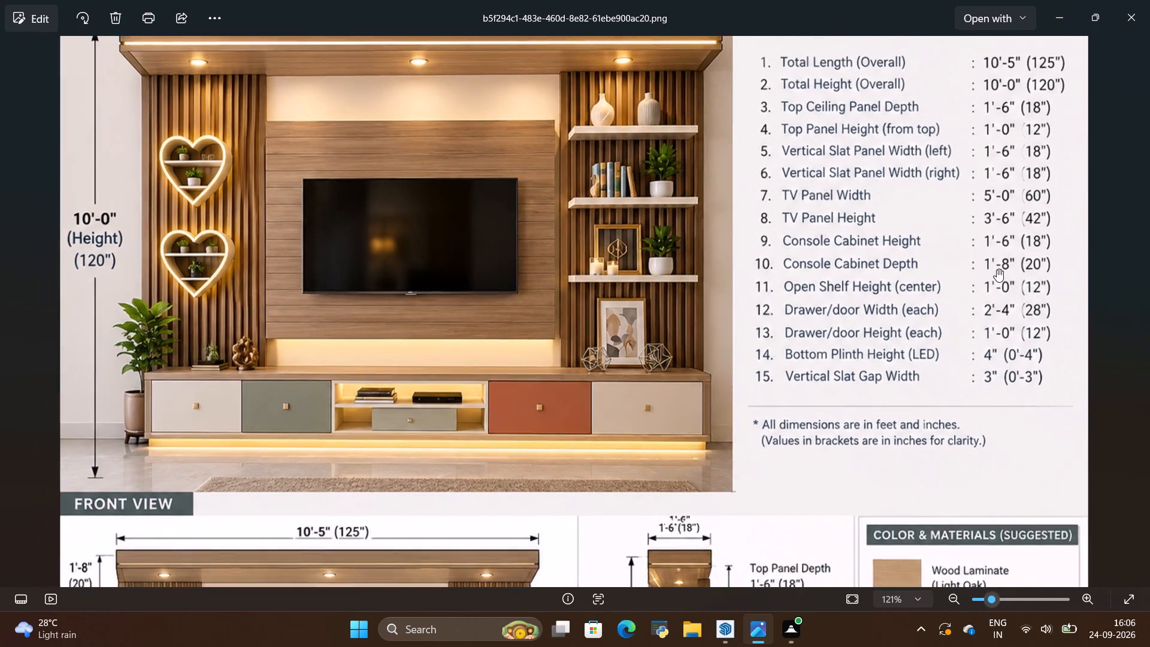
pyautogui.scroll(-4, 960, 256)
pyautogui.scroll(-1, 806, 386)
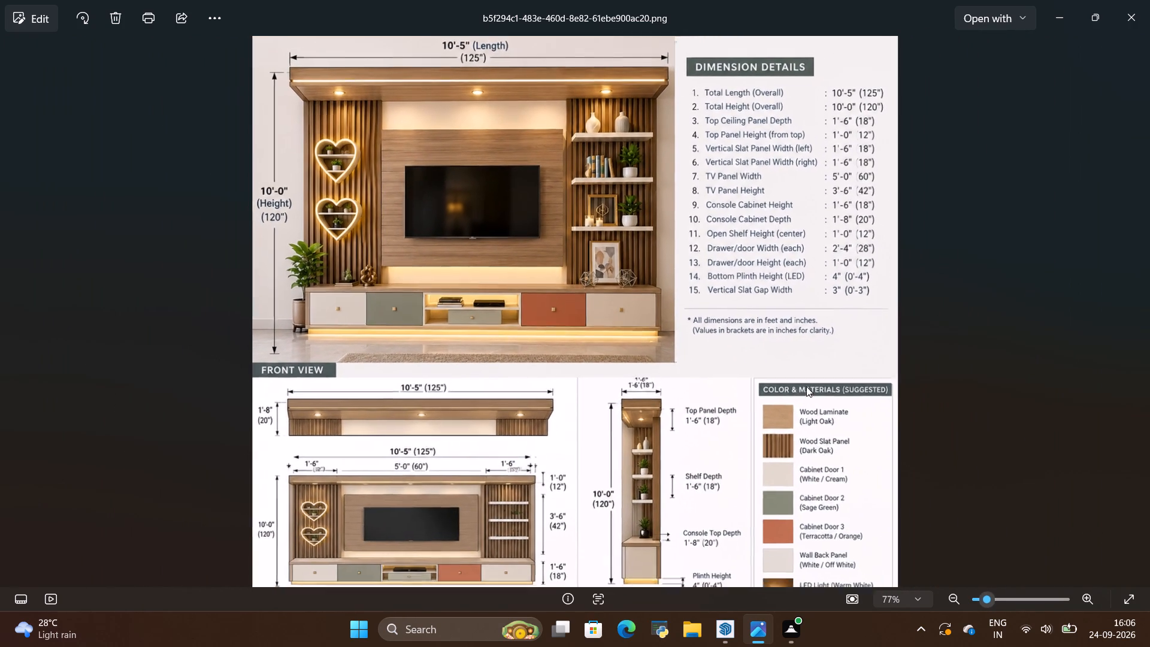
# Examine the reference side view for the top panel, shelf and console depths and the plinth height, and return to the model.
pyautogui.scroll(-2, 806, 386)
pyautogui.scroll(13, 707, 493)
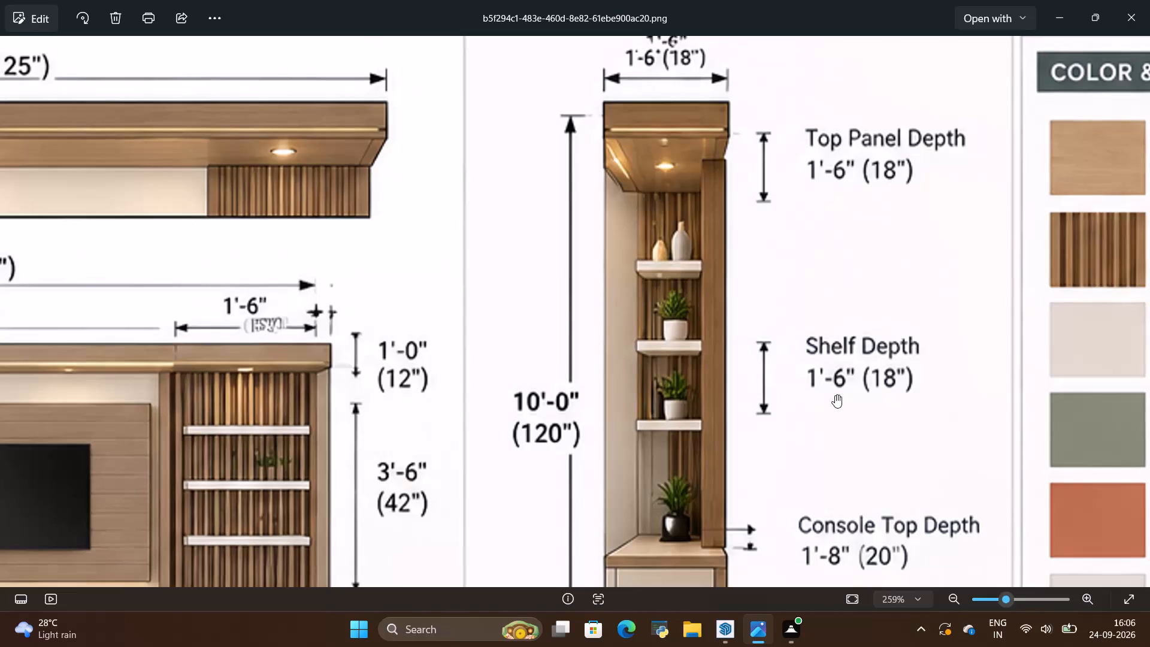
pyautogui.scroll(-4, 736, 415)
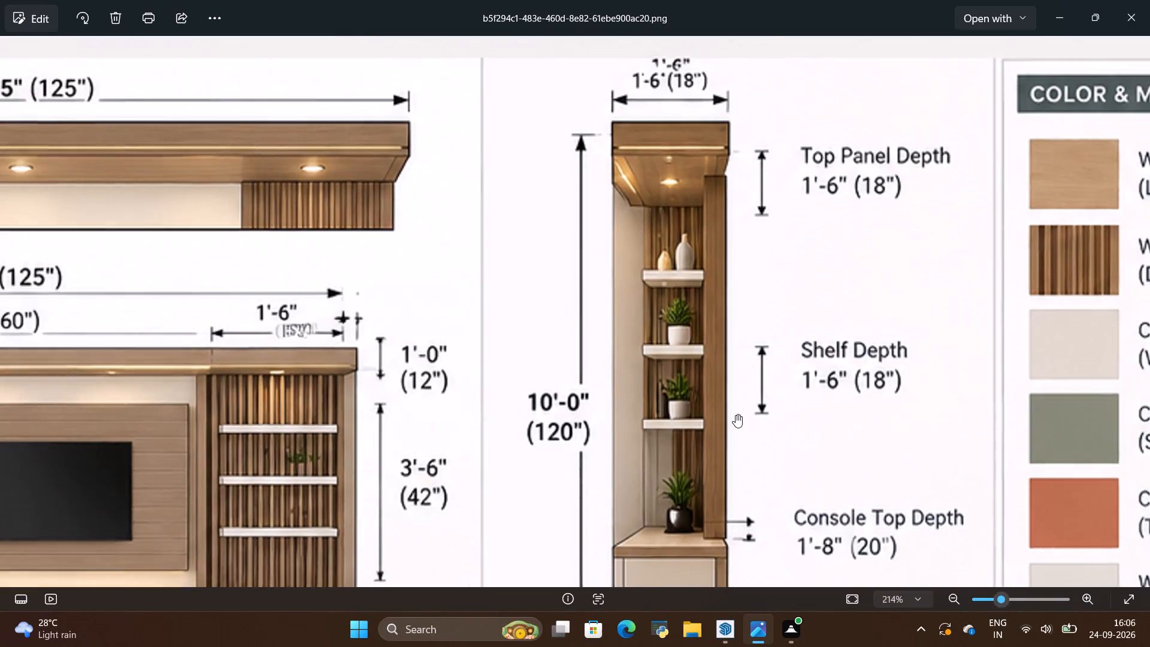
pyautogui.scroll(-2, 771, 357)
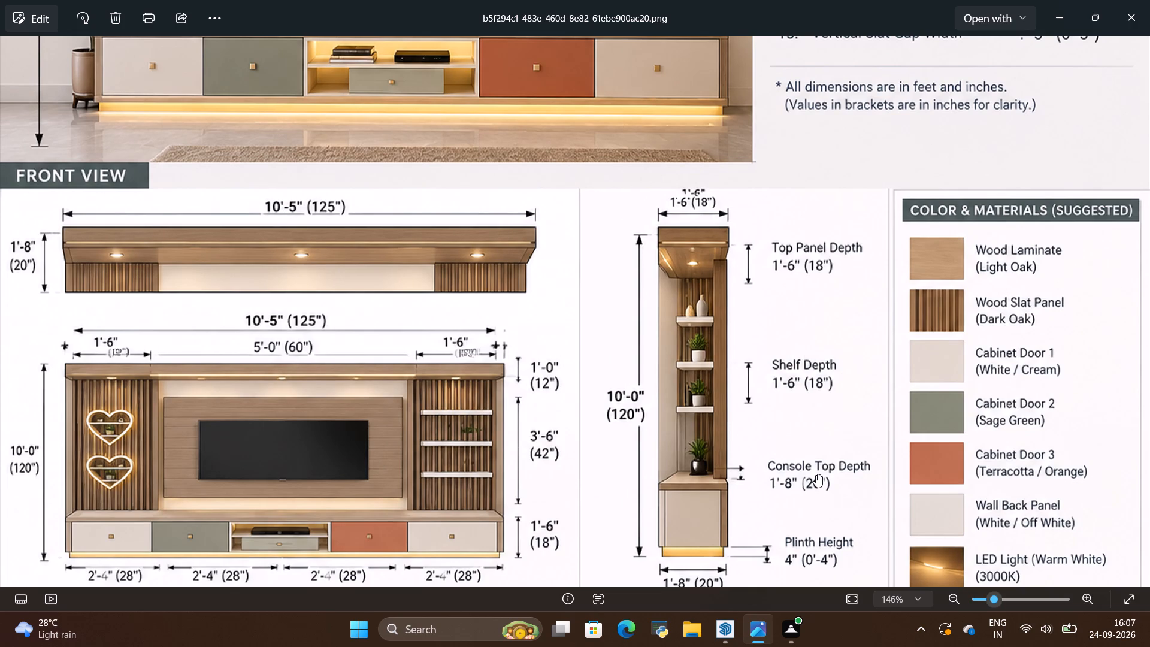
pyautogui.hotkey('alt', 'Tab')
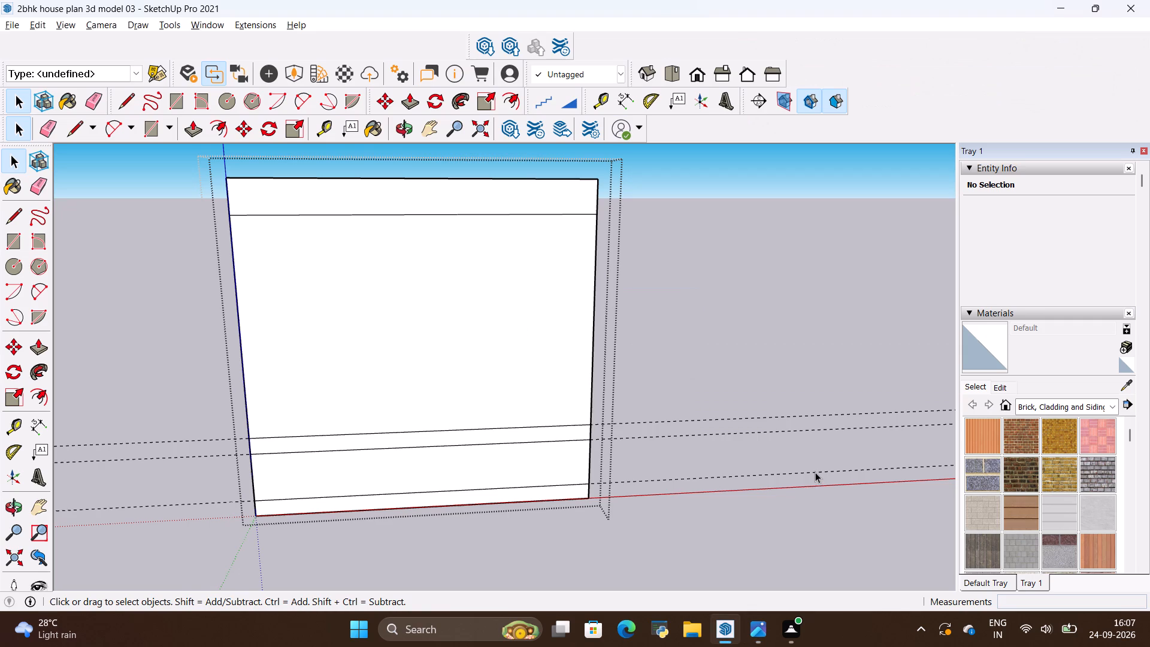
pyautogui.hotkey('alt', 'Tab')
pyautogui.scroll(-2, 683, 455)
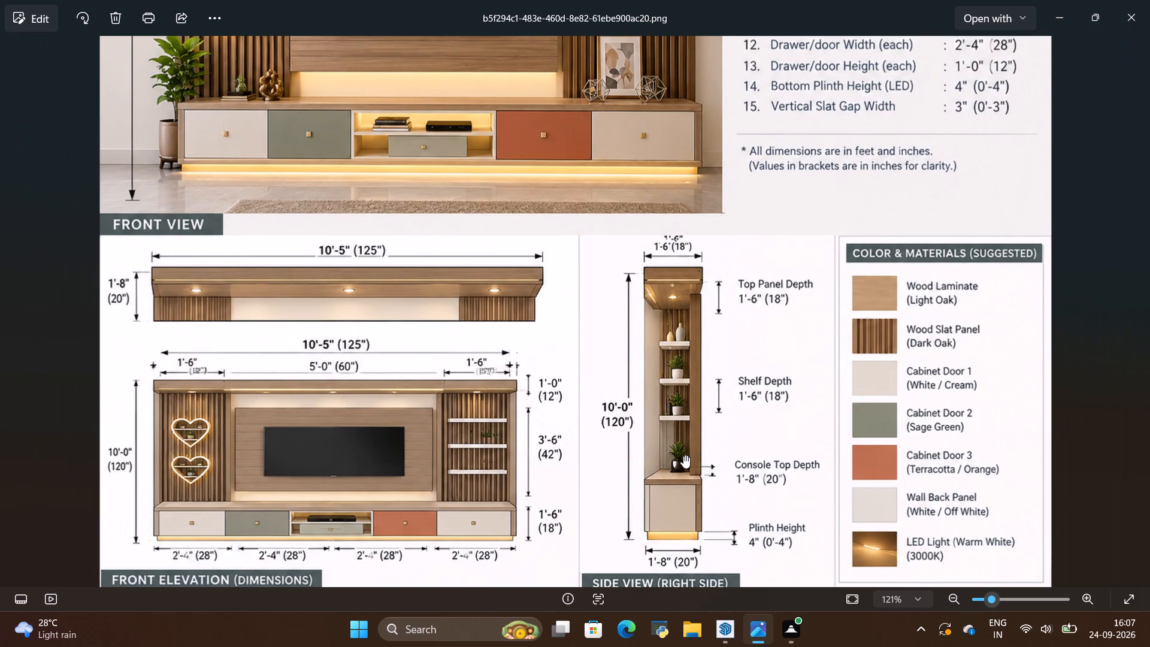
pyautogui.hotkey('alt', 'Tab')
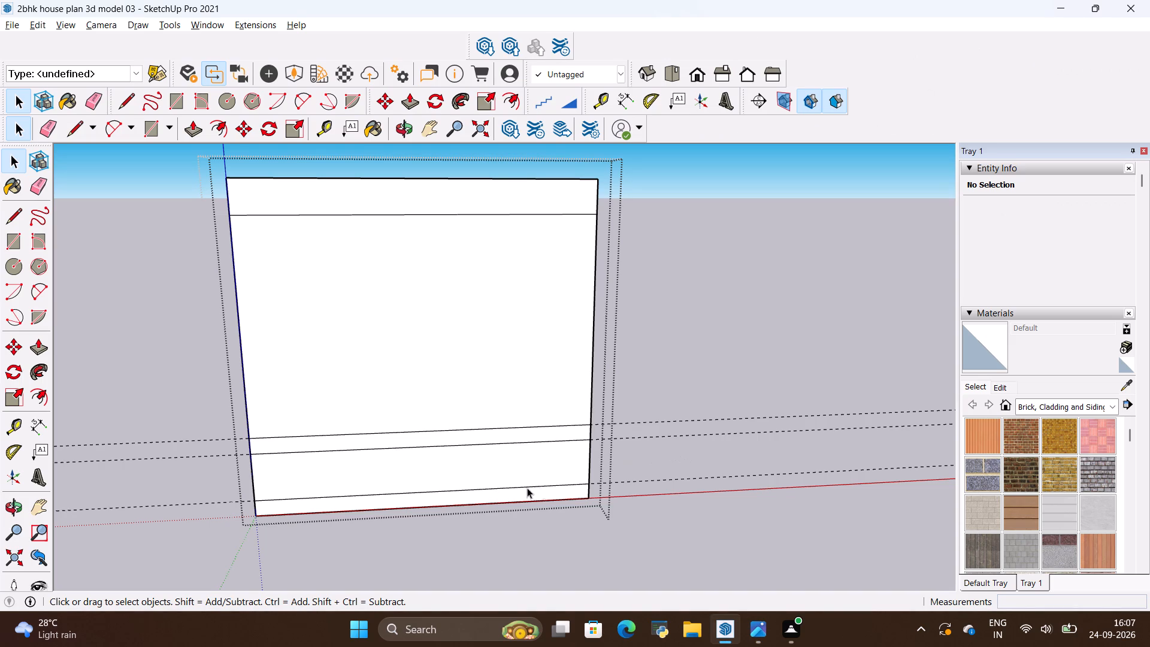
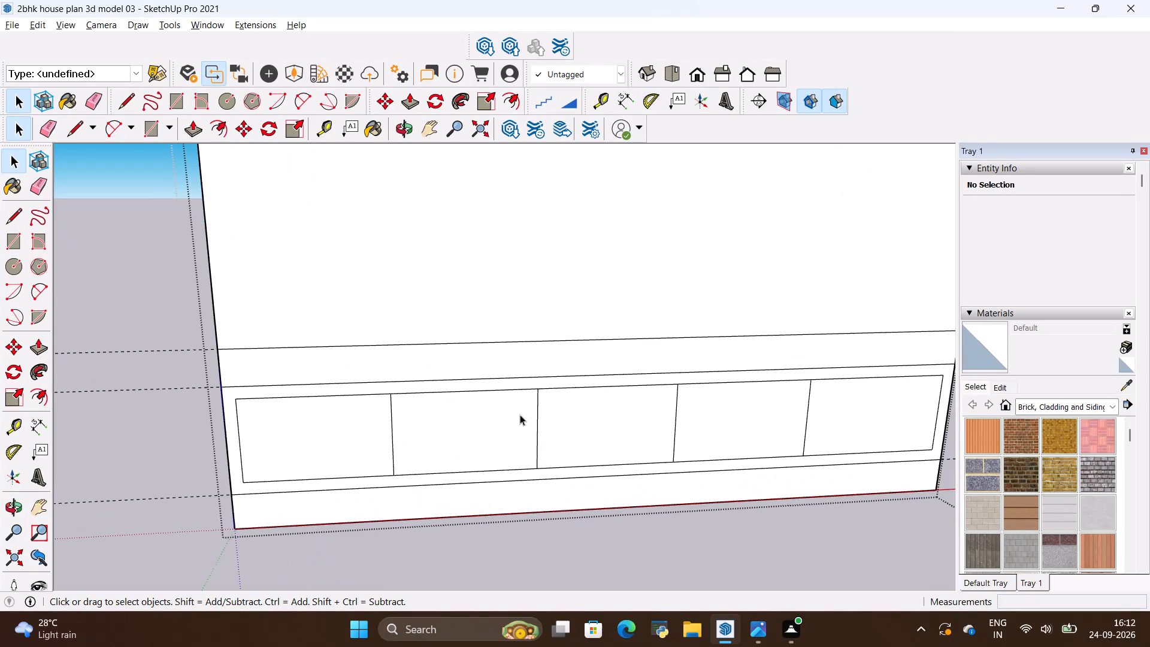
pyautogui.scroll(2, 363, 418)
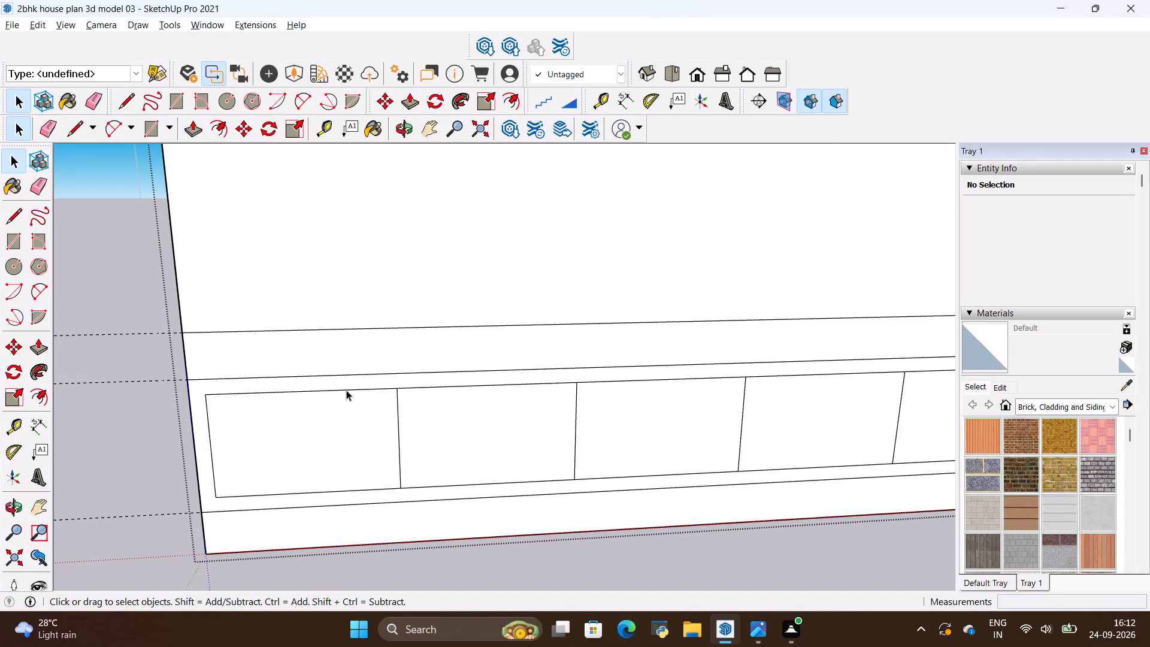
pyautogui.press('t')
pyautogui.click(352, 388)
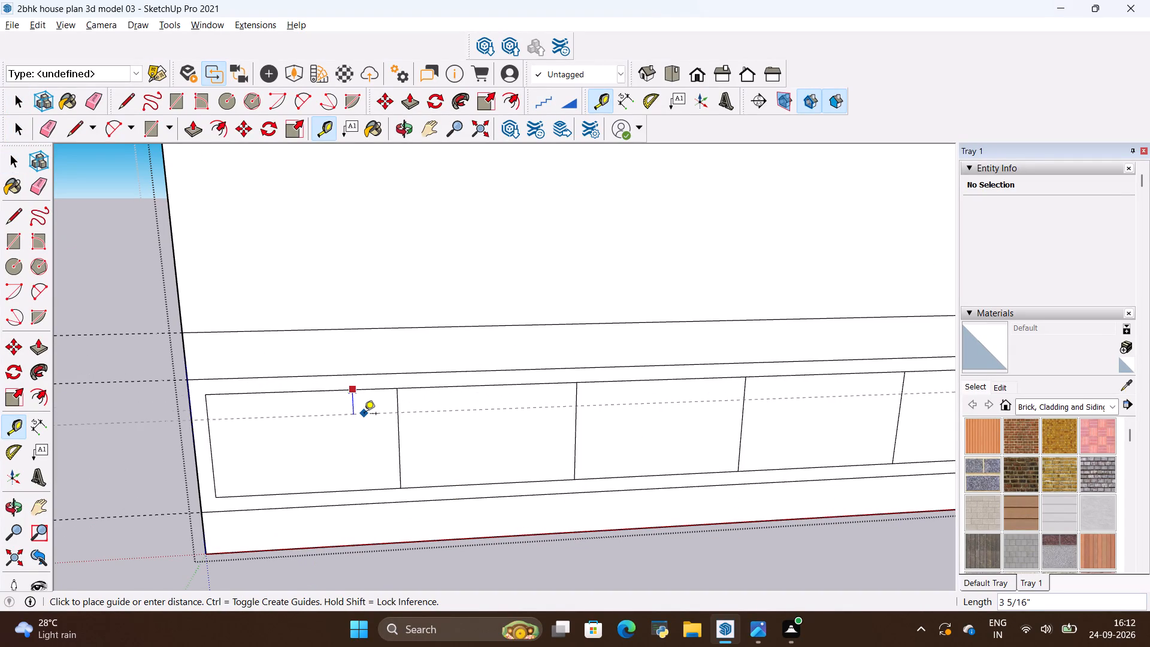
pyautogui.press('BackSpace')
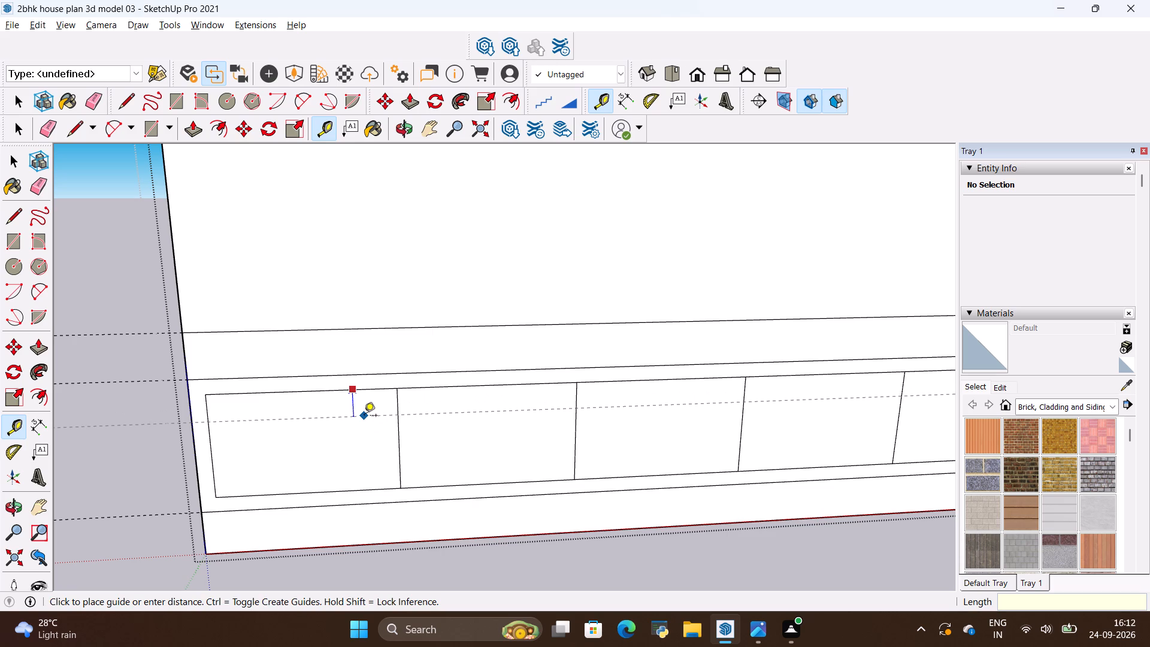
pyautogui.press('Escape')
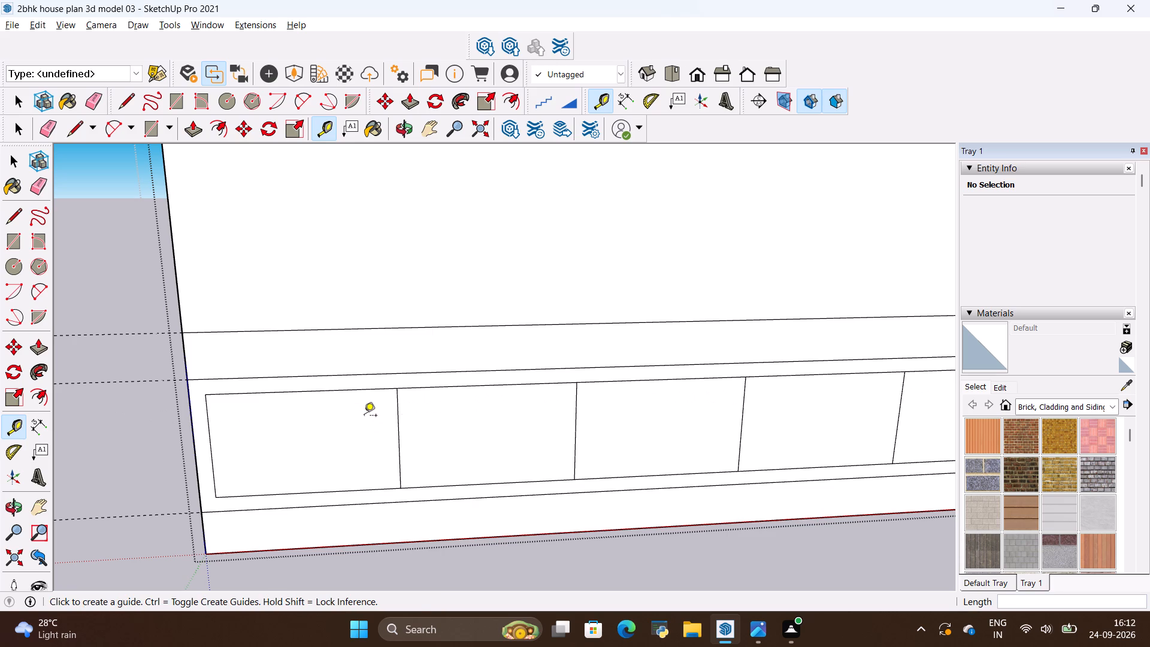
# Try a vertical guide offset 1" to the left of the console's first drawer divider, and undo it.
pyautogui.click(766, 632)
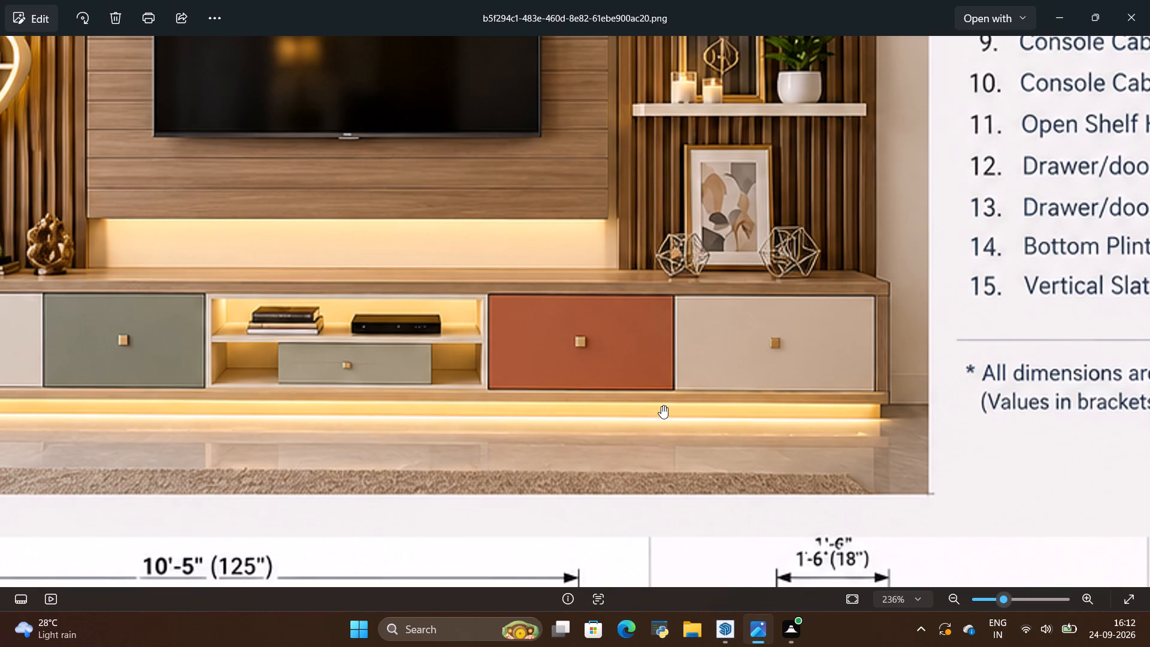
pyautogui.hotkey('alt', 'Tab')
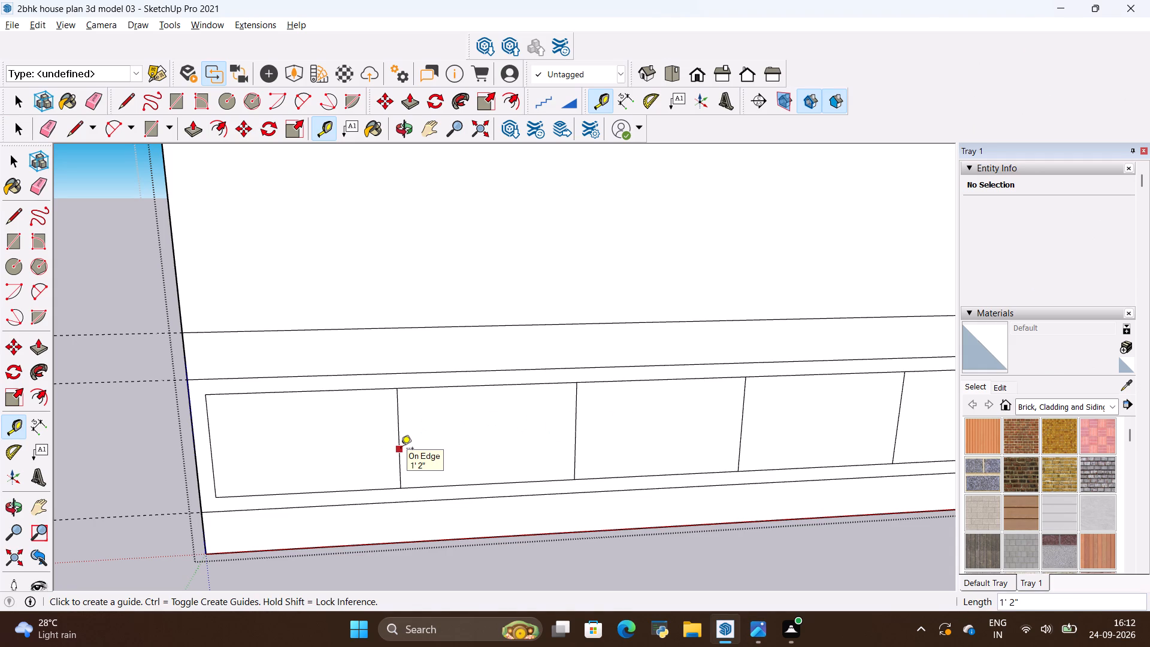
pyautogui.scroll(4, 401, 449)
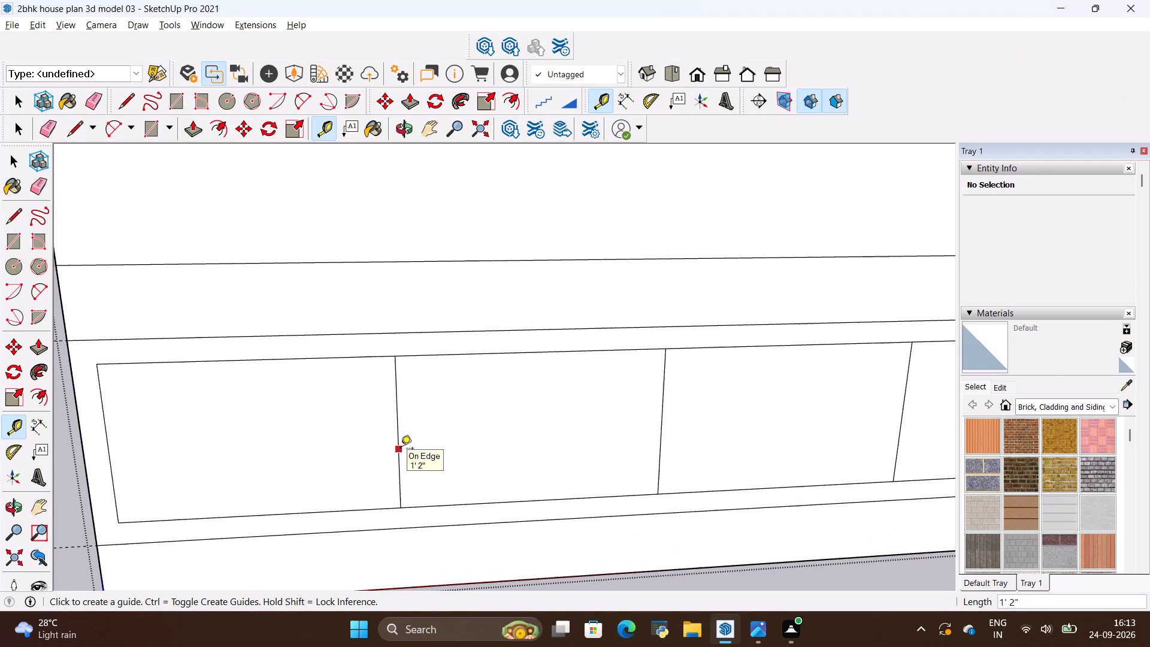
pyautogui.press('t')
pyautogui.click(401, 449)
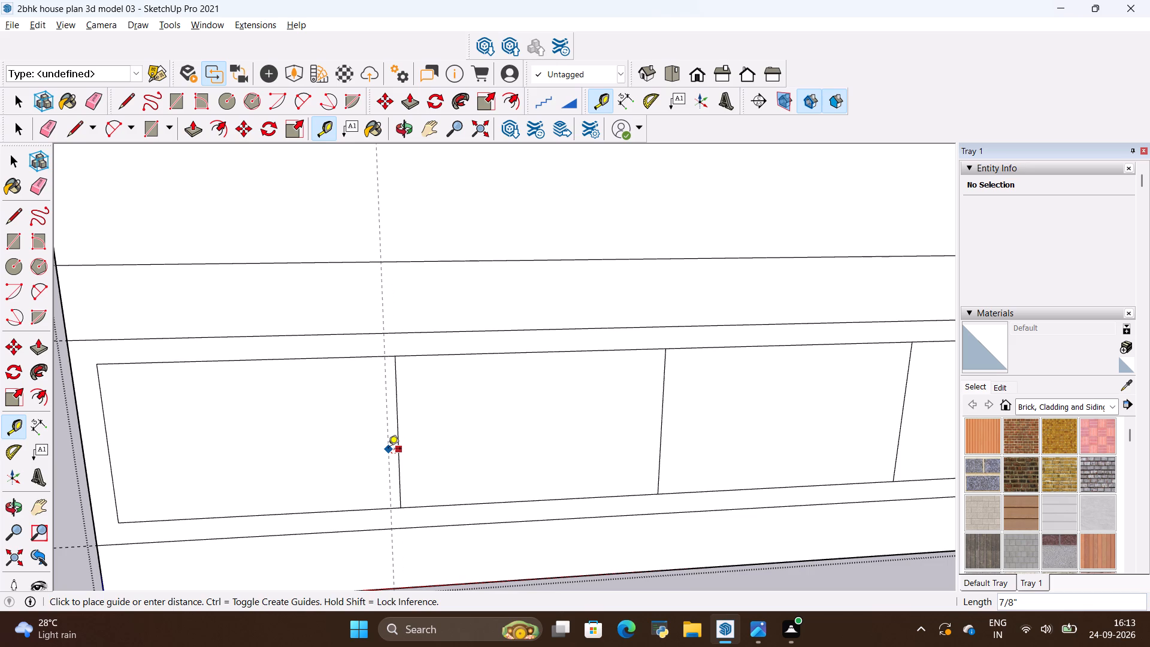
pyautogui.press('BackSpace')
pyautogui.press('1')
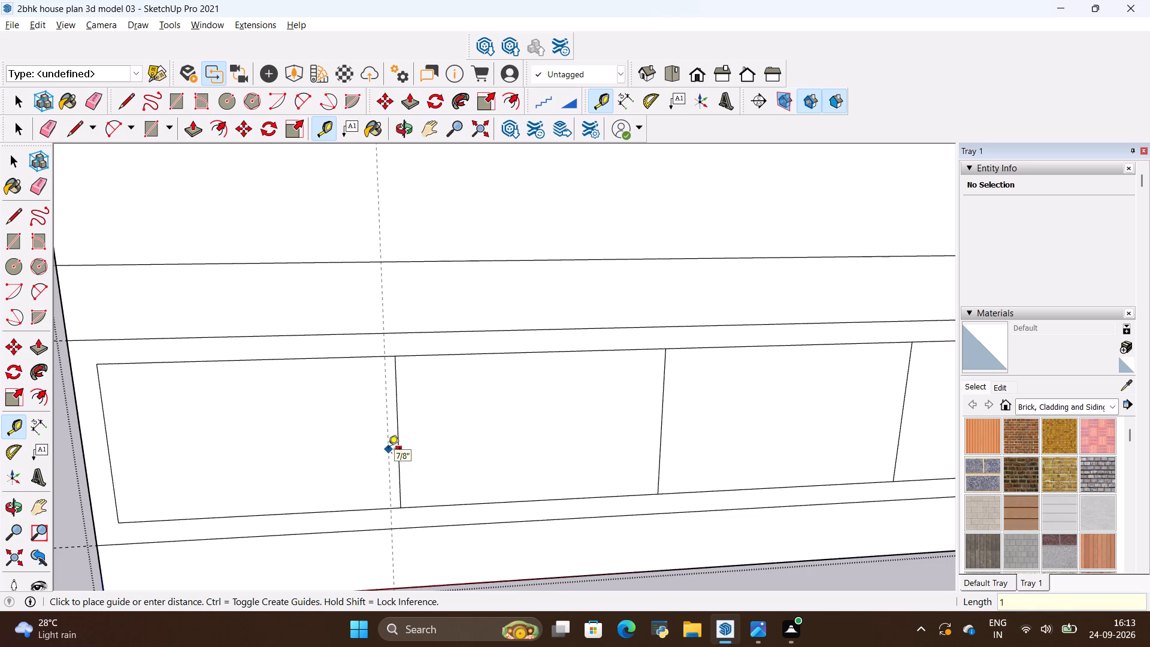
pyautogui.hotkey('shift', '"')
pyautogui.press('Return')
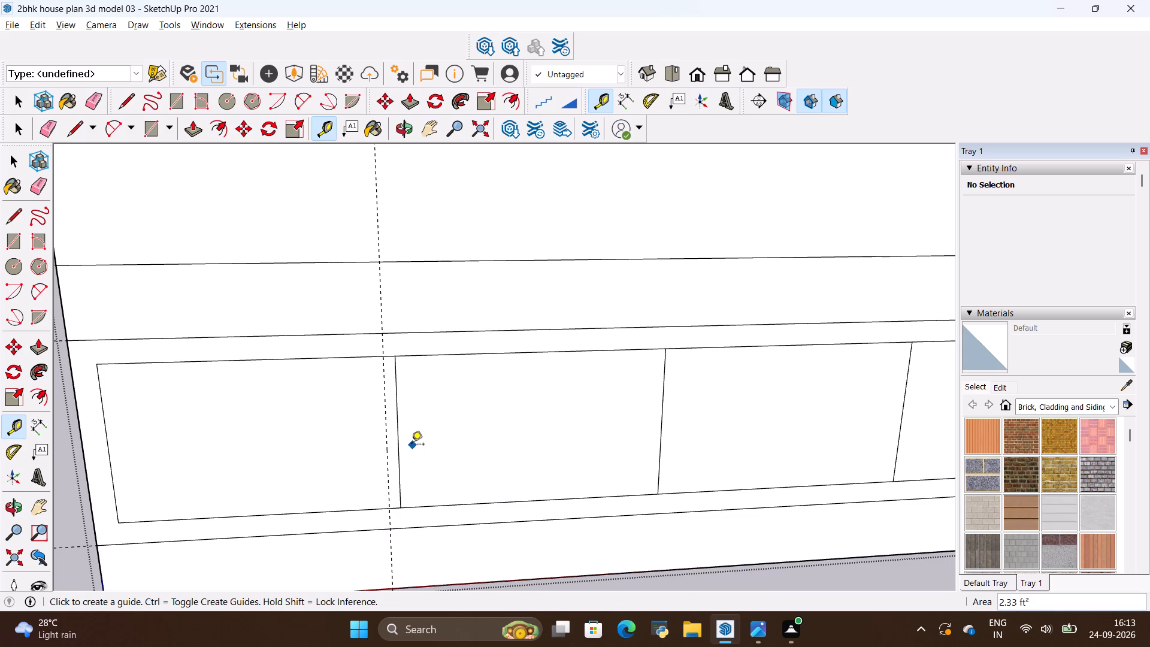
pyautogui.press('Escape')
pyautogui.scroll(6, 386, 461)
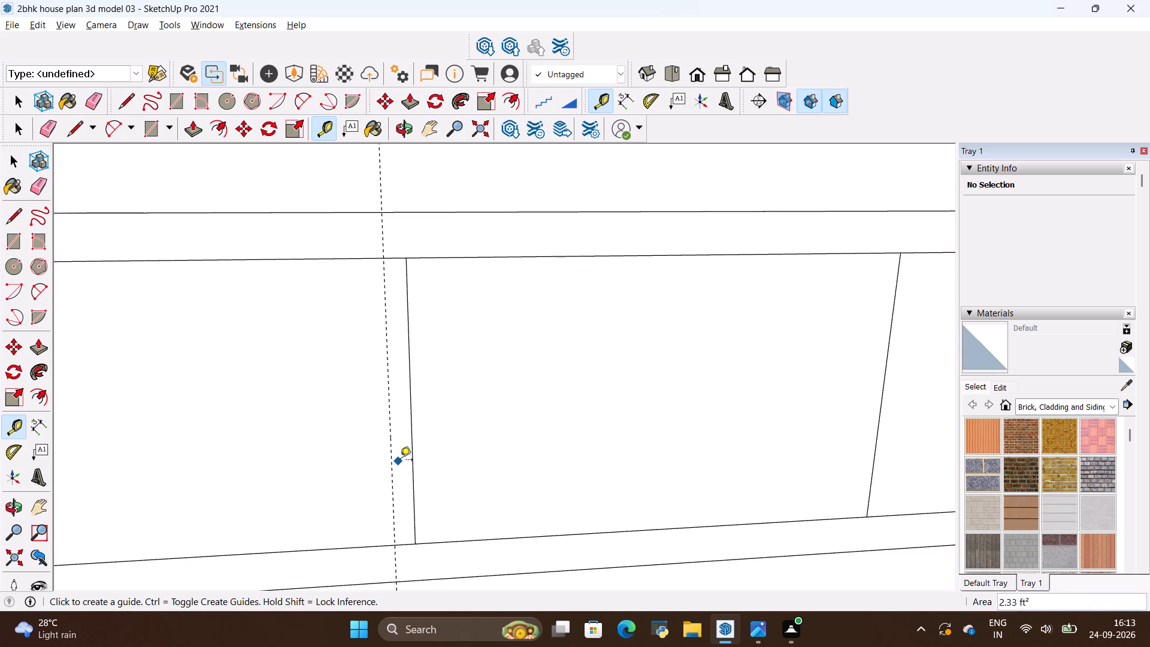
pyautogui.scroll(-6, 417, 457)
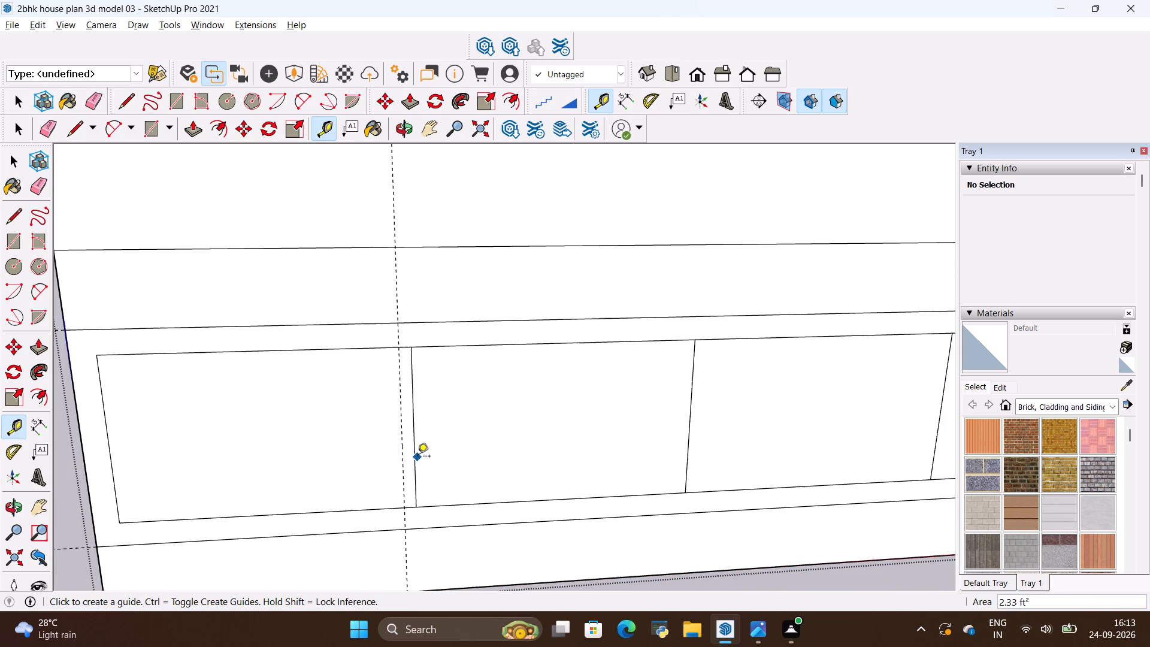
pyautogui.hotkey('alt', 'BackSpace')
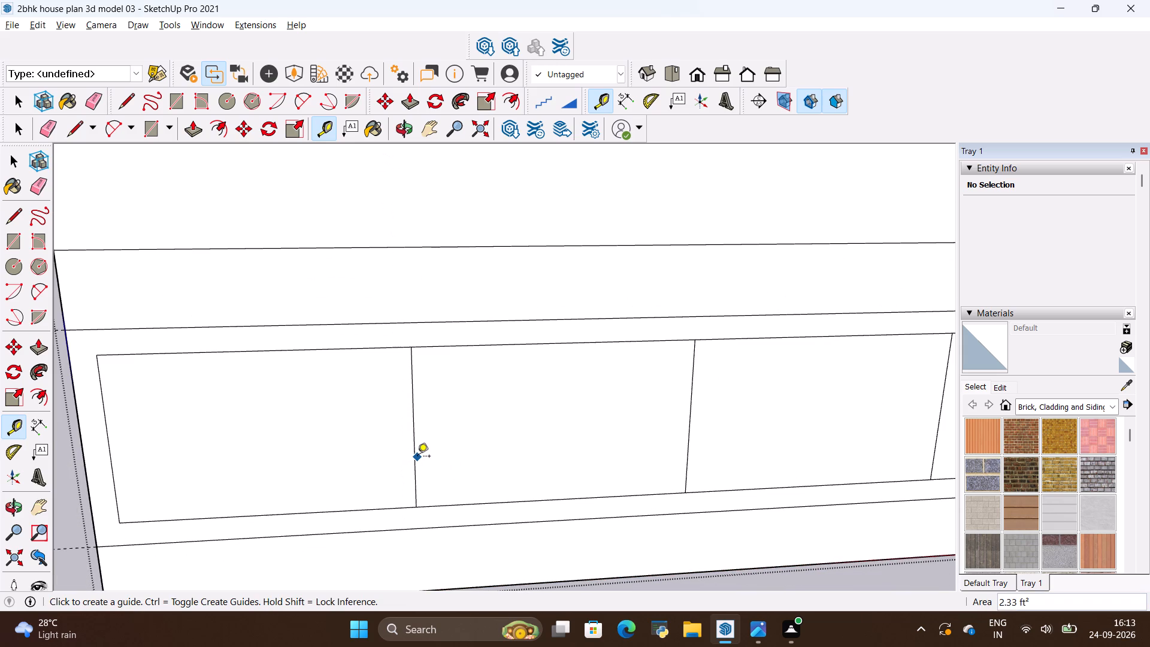
# Save the model.
pyautogui.hotkey('ctrl', 's')
# Place a vertical guide offset 0.5" to the left of the console's first drawer divider.
pyautogui.hotkey('alt', 'Tab')
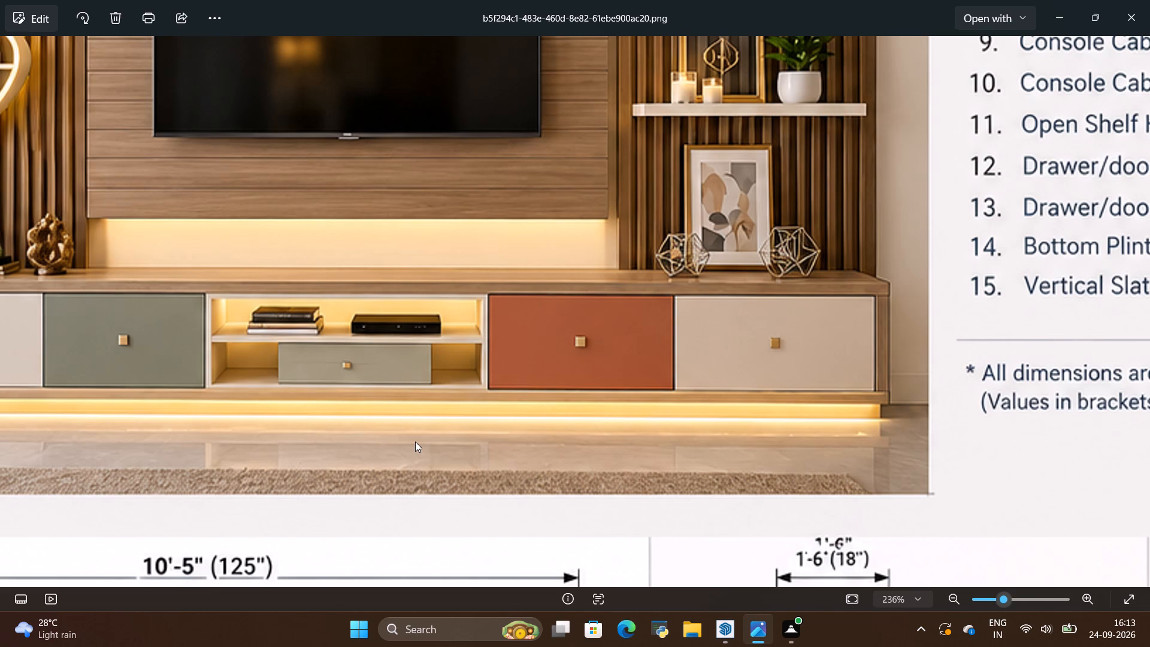
pyautogui.hotkey('alt', 'Tab')
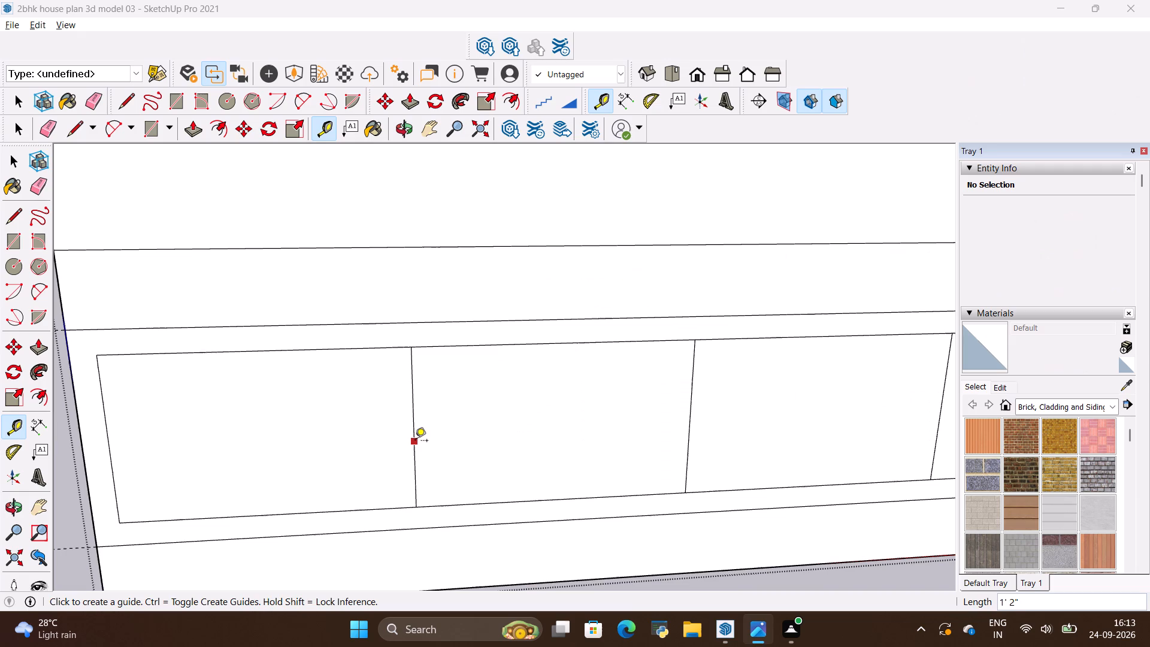
pyautogui.click(412, 444)
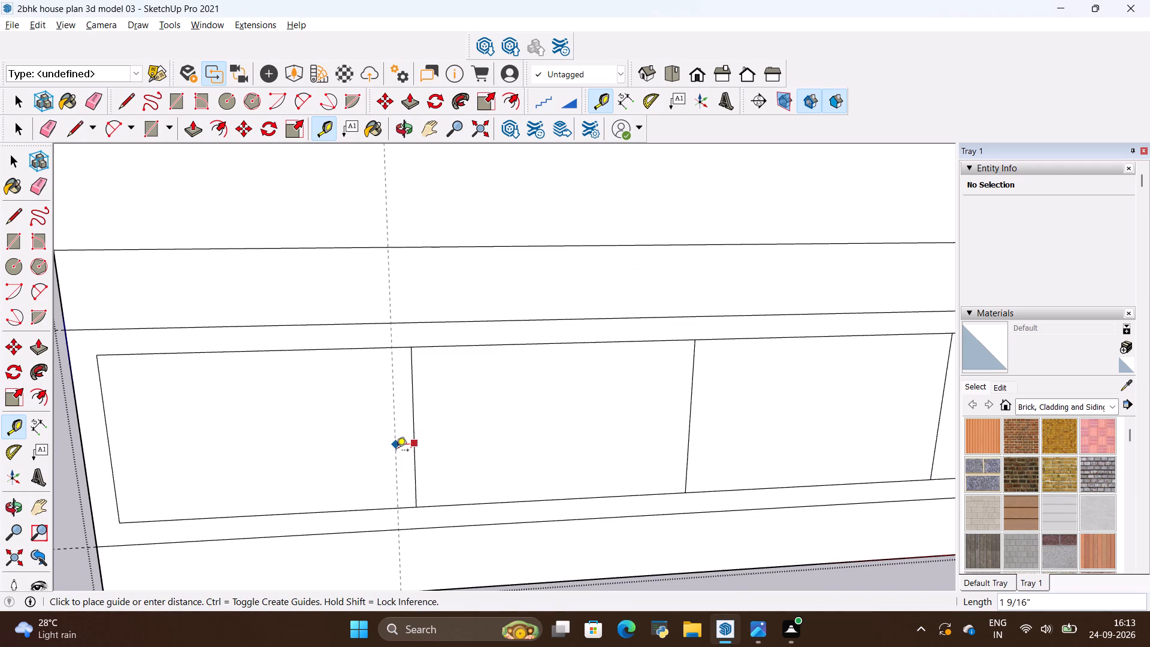
pyautogui.press('BackSpace')
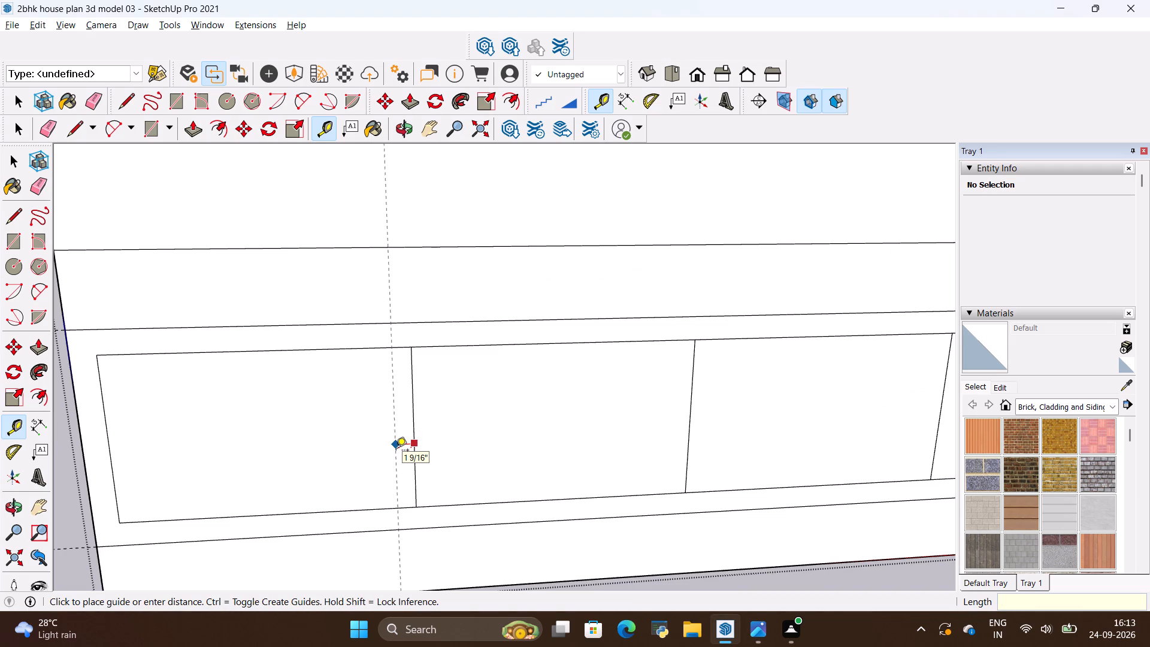
pyautogui.write('0.')
pyautogui.press('BackSpace')
pyautogui.press('BackSpace')
pyautogui.press('.')
pyautogui.press('5')
pyautogui.hotkey('shift', '"')
pyautogui.press('Return')
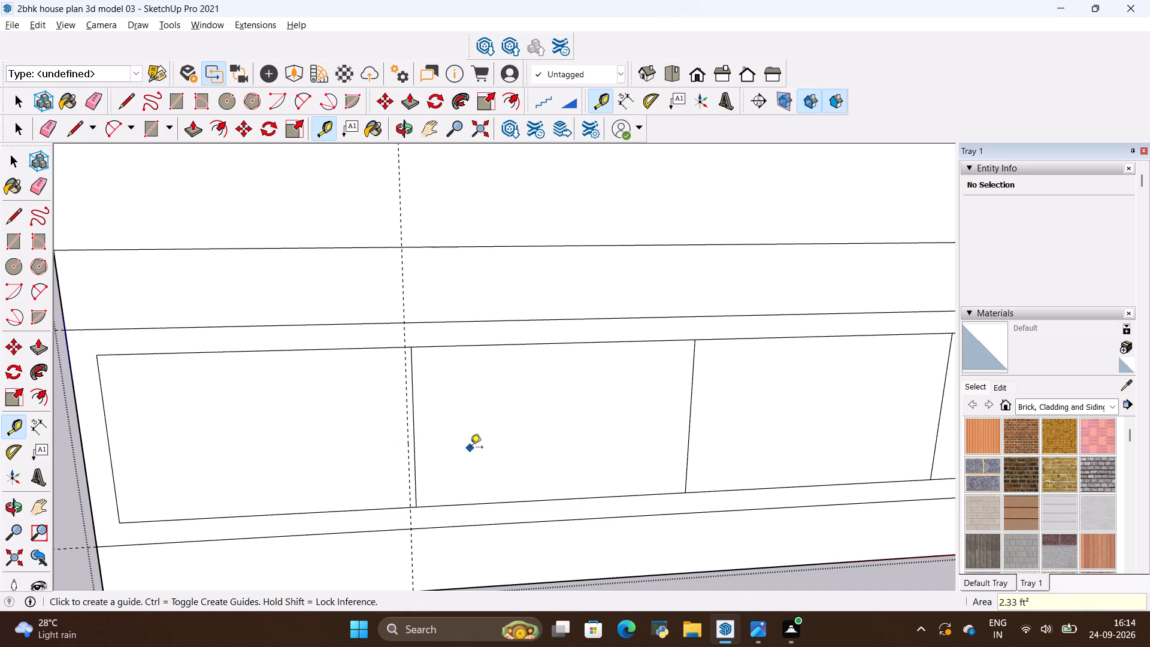
# Place a matching vertical guide offset 0.5" to the right of the first drawer divider.
pyautogui.click(414, 436)
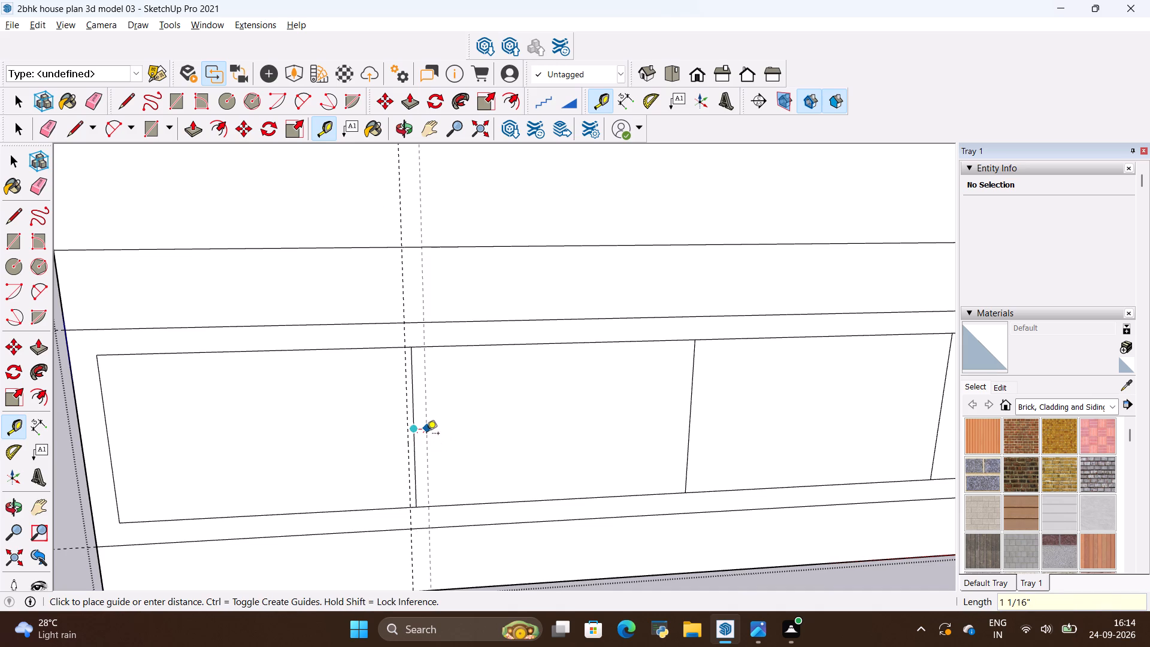
pyautogui.press('BackSpace')
pyautogui.press('.')
pyautogui.press('5')
pyautogui.hotkey('shift', '"')
pyautogui.press('Return')
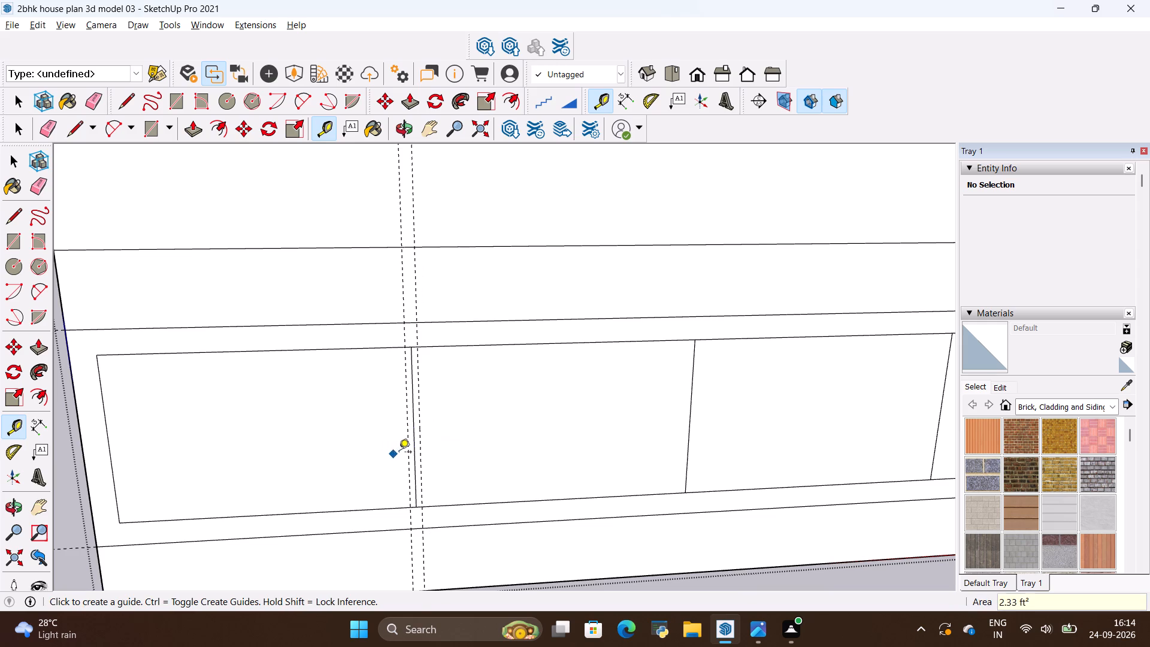
# Copy the first drawer divider's line with its two side guides 2' along the console onto the second divider.
pyautogui.scroll(3, 432, 494)
pyautogui.scroll(3, 420, 545)
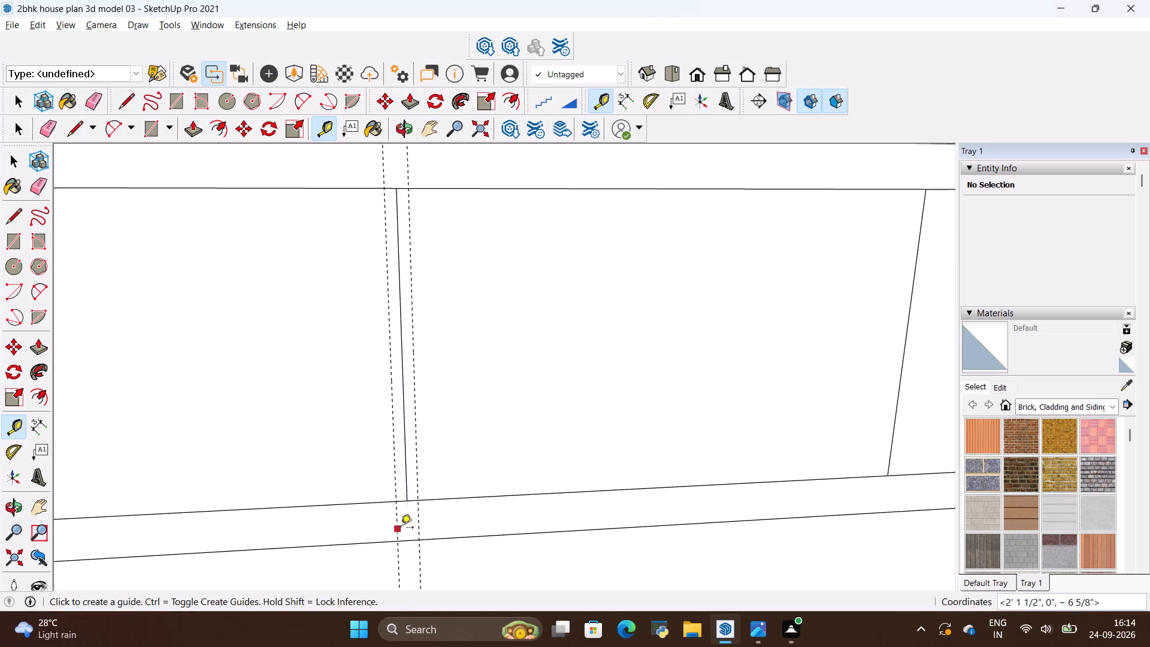
pyautogui.scroll(2, 402, 501)
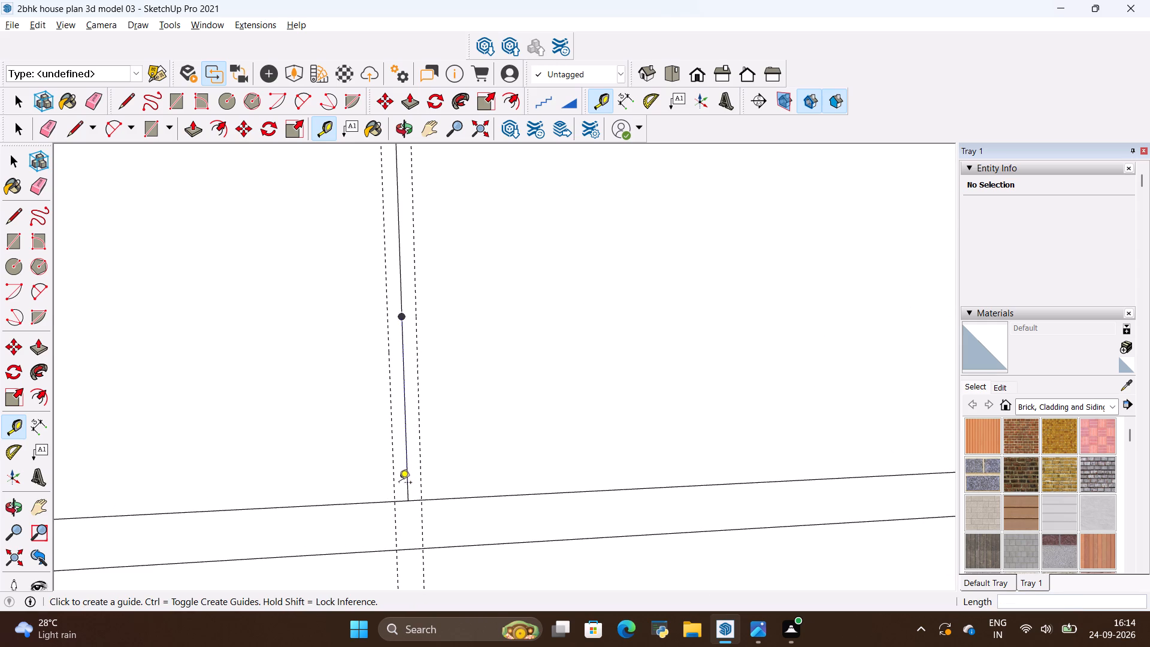
pyautogui.press('space')
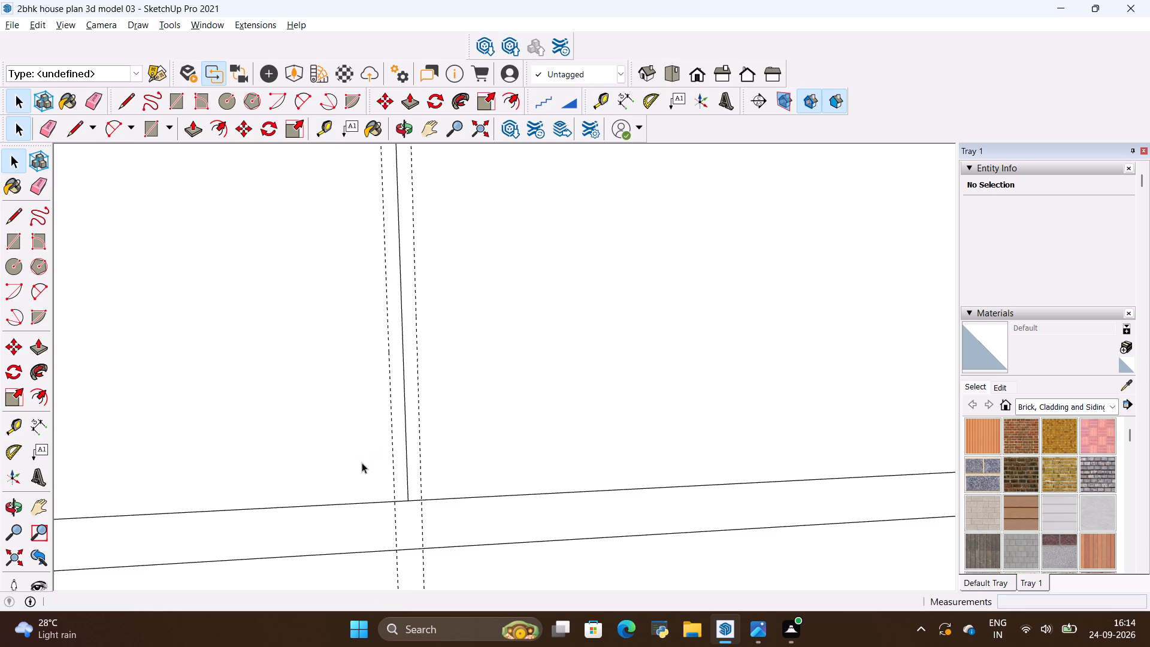
pyautogui.click(392, 448)
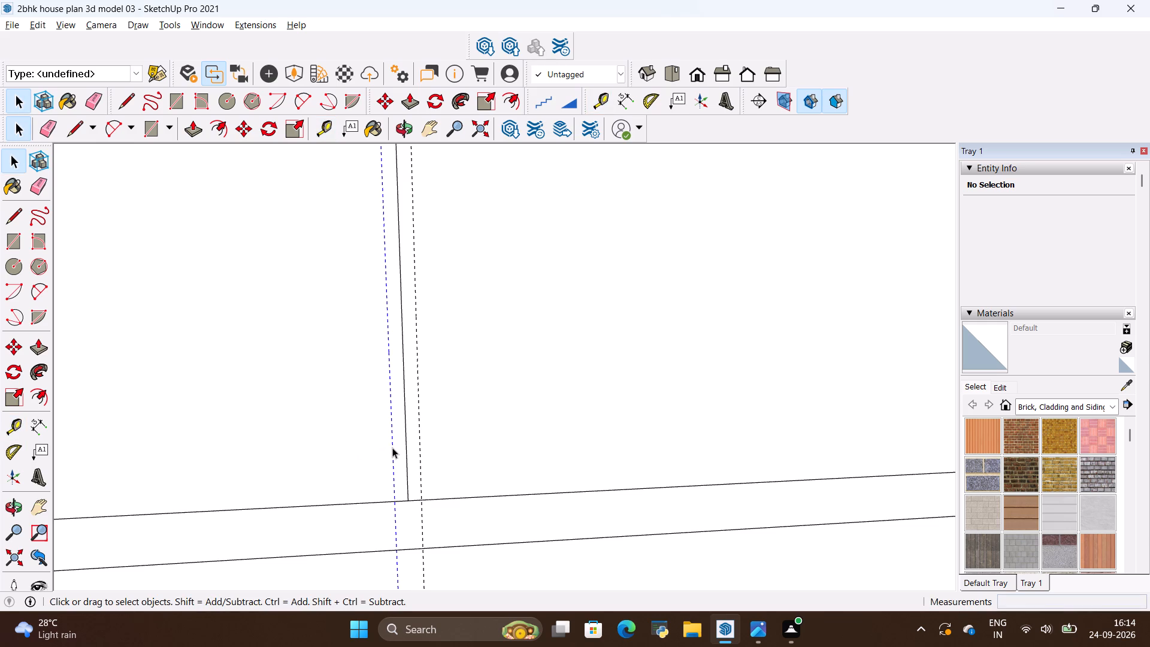
pyautogui.keyDown('ctrl'); pyautogui.click(405, 451); pyautogui.keyUp('ctrl')
pyautogui.keyDown('ctrl'); pyautogui.click(418, 444); pyautogui.keyUp('ctrl')
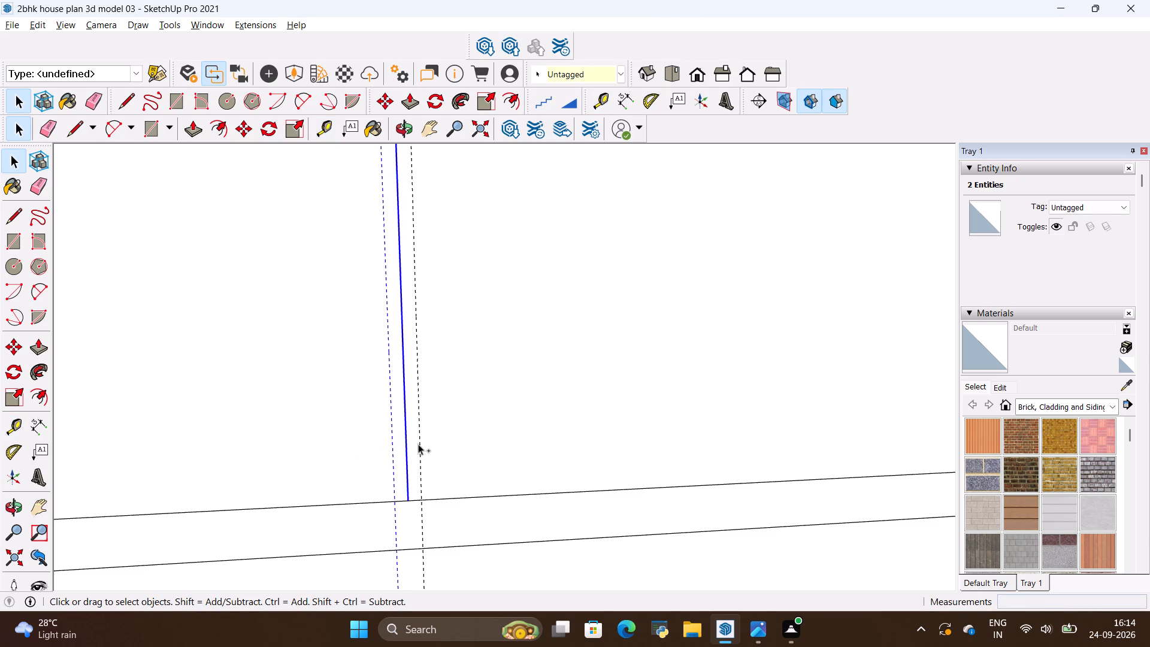
pyautogui.press('m')
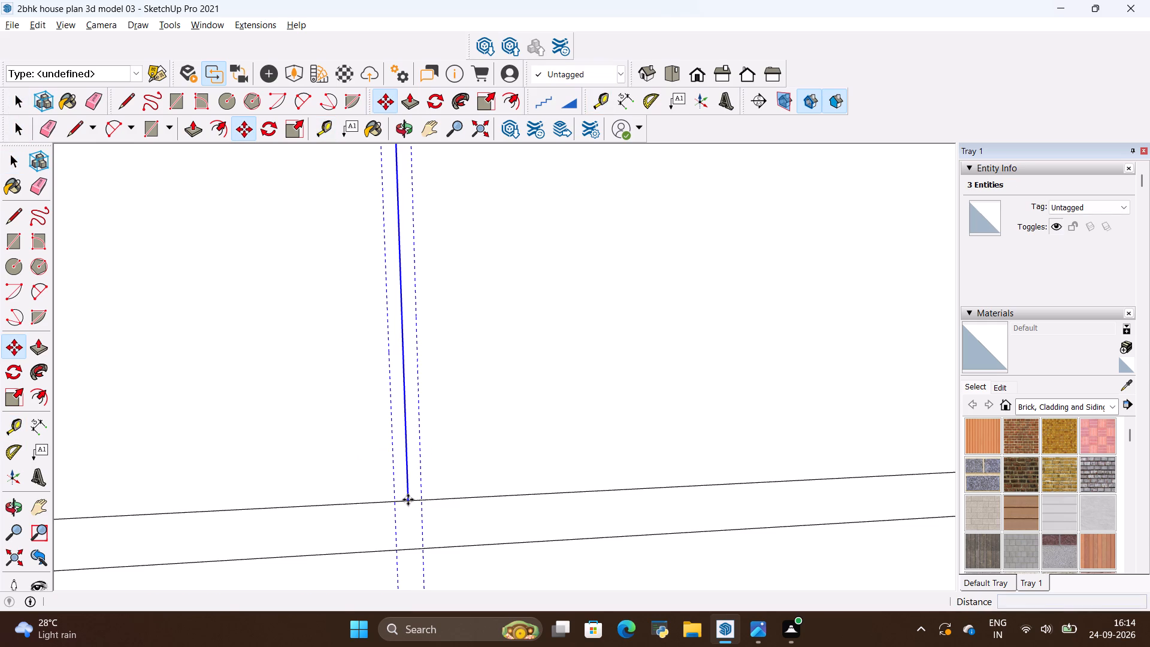
pyautogui.click(411, 500)
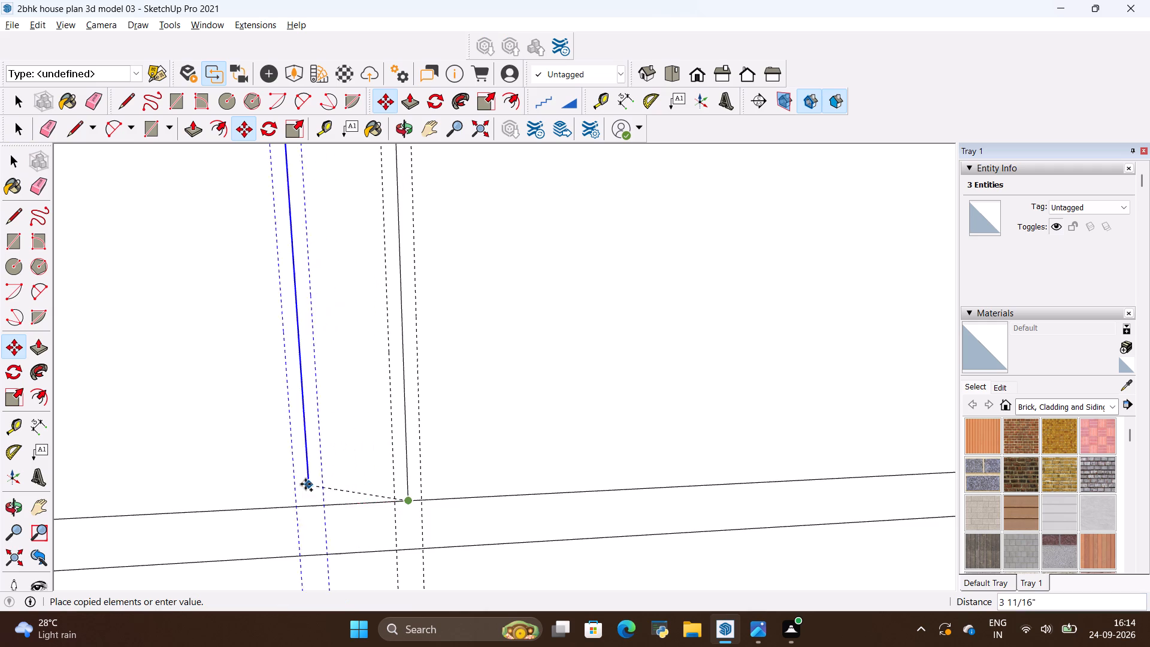
pyautogui.scroll(-9, 292, 481)
pyautogui.scroll(8, 644, 498)
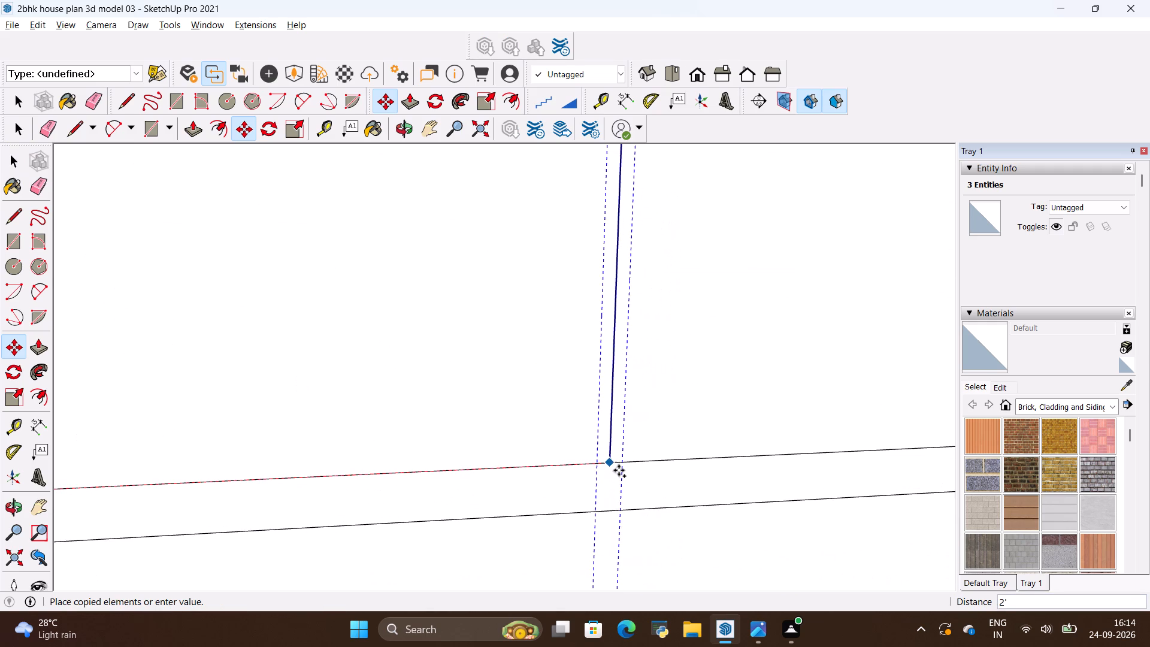
pyautogui.click(617, 463)
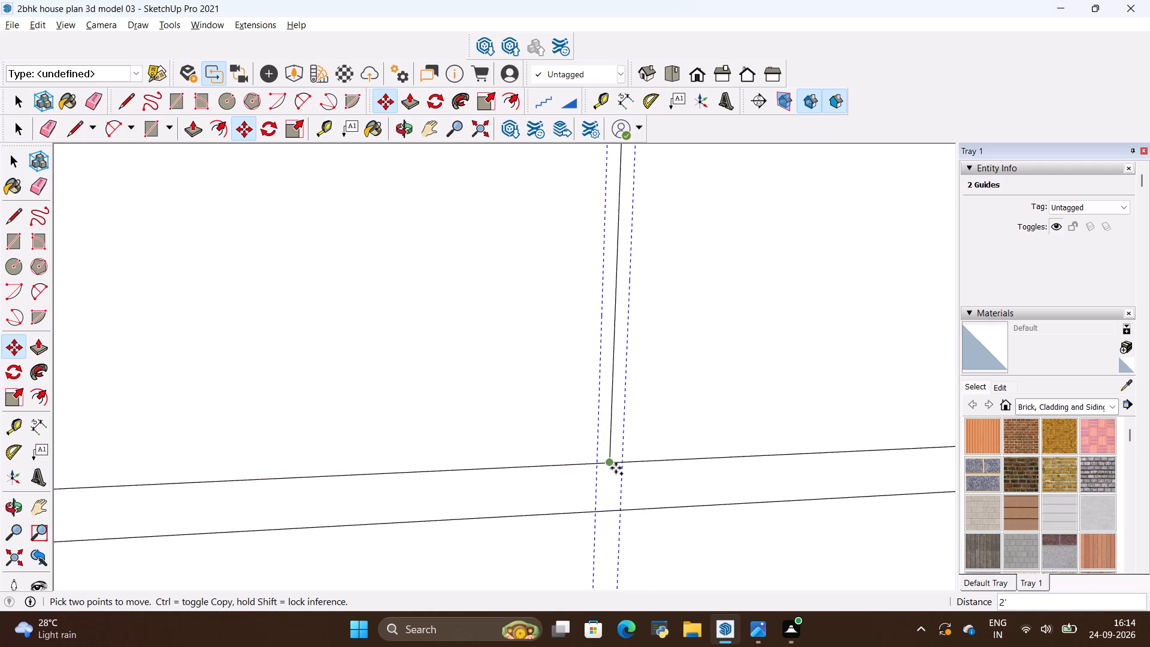
# Copy the second divider's pair of guides 2' along the console onto the third divider.
pyautogui.click(612, 464)
pyautogui.scroll(-6, 440, 465)
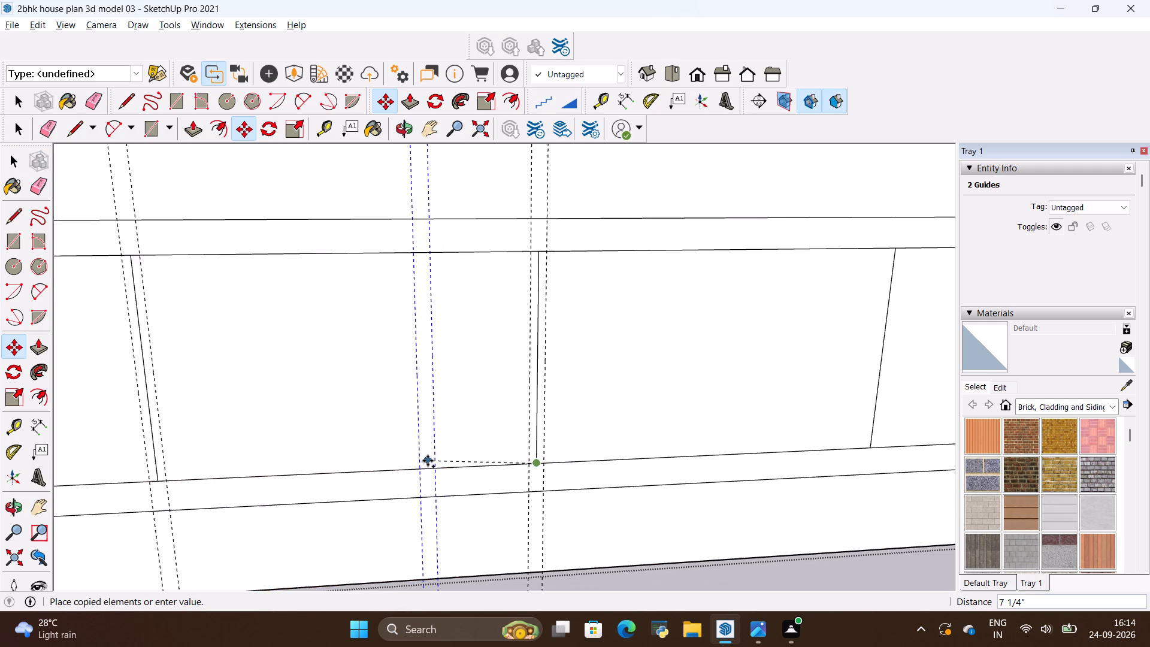
pyautogui.scroll(-4, 428, 461)
pyautogui.scroll(6, 712, 434)
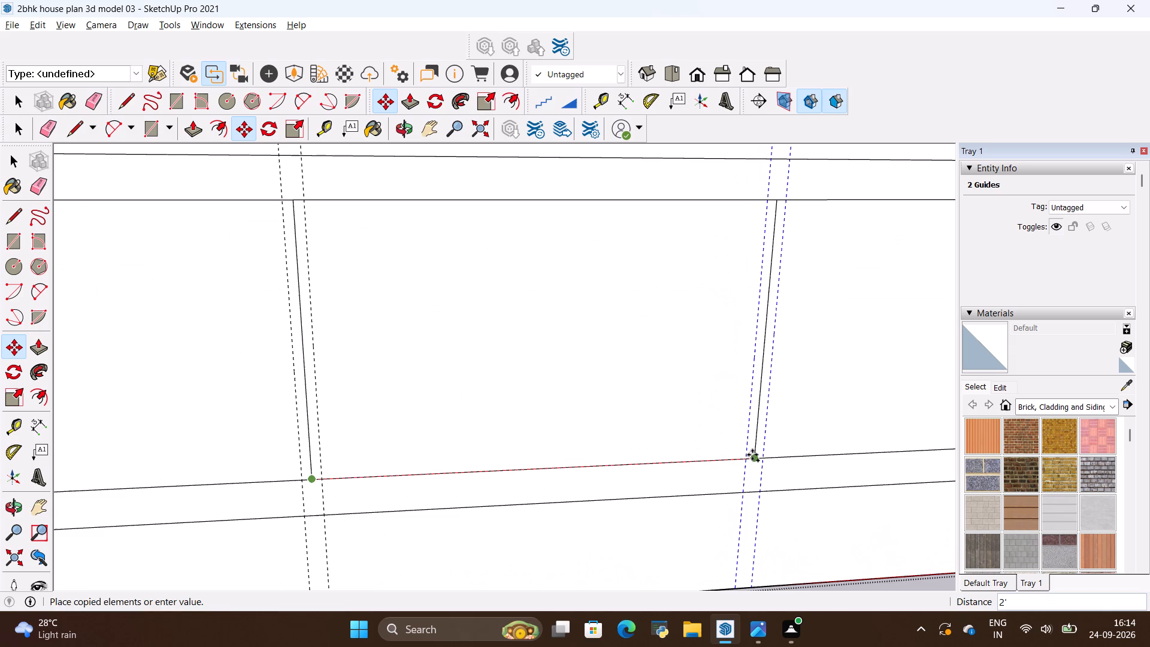
pyautogui.click(752, 455)
# Copy the third divider's pair of guides 2' along the console onto the fourth divider.
pyautogui.click(758, 457)
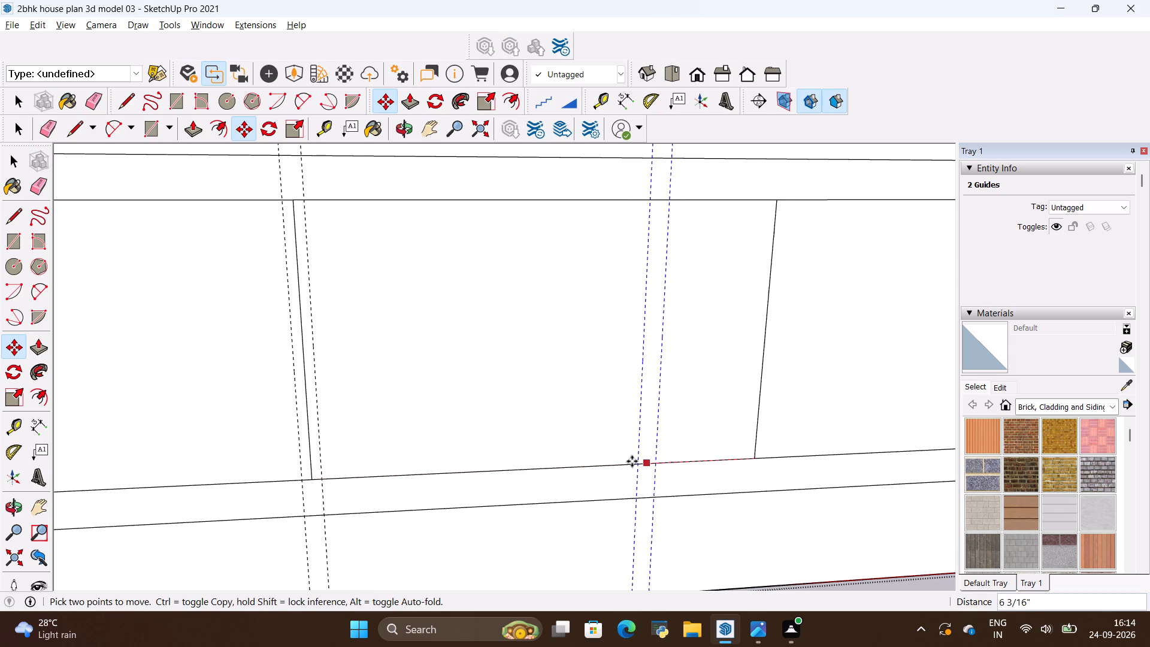
pyautogui.scroll(-5, 468, 454)
pyautogui.scroll(-4, 694, 459)
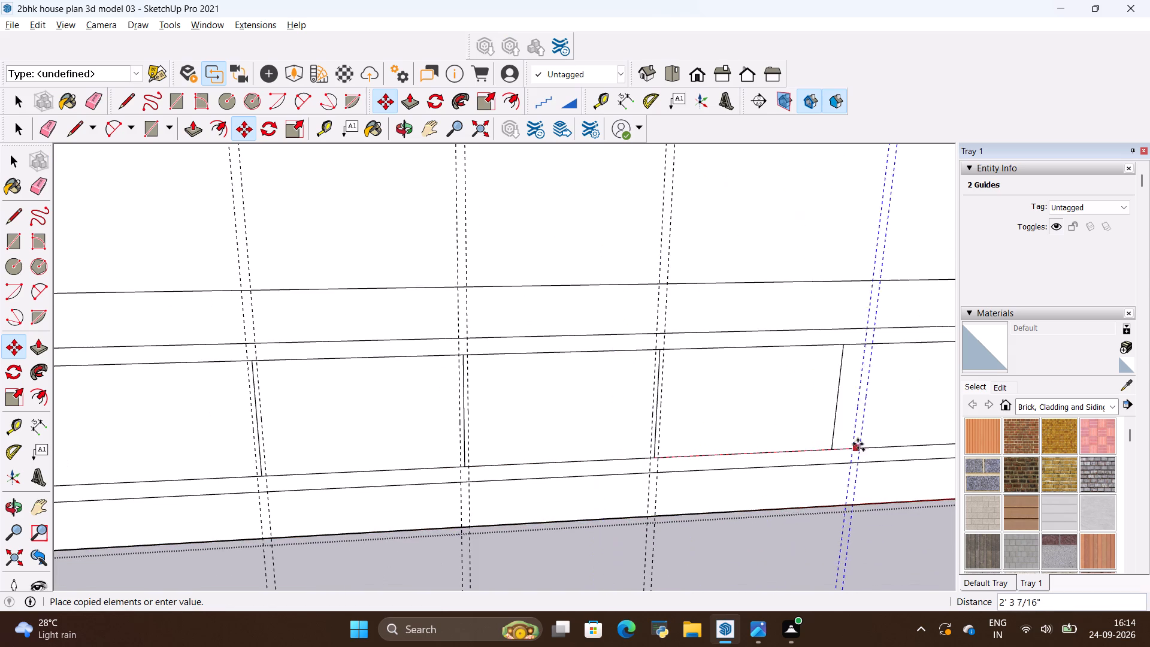
pyautogui.scroll(8, 842, 445)
pyautogui.click(832, 451)
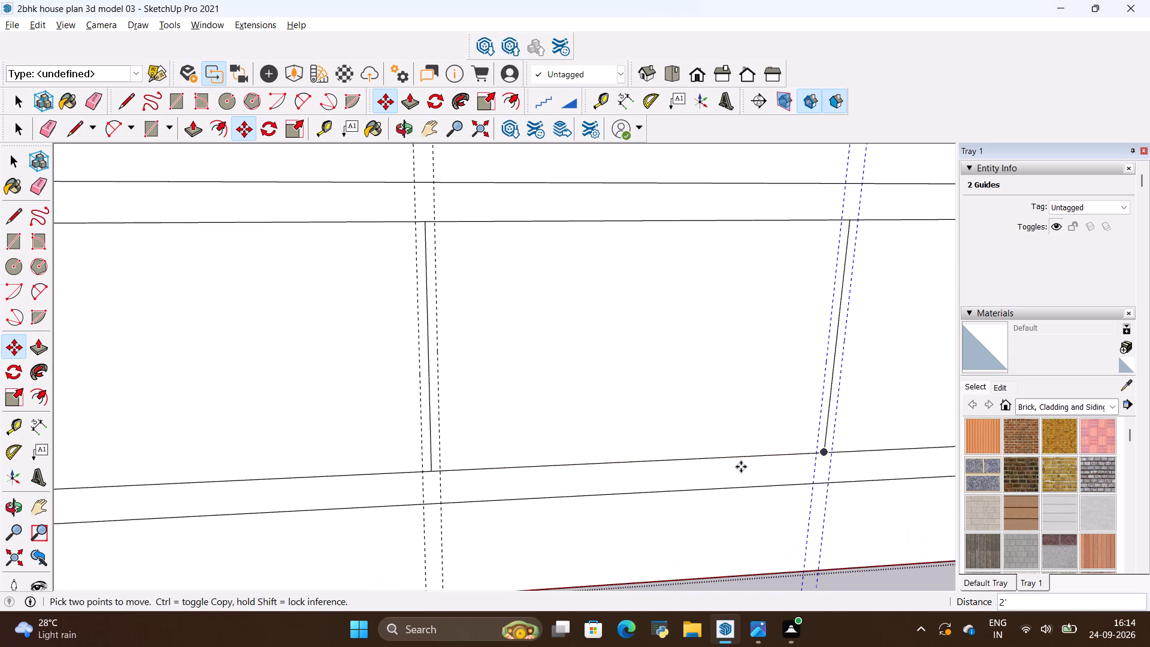
pyautogui.scroll(-5, 729, 465)
pyautogui.scroll(-4, 641, 418)
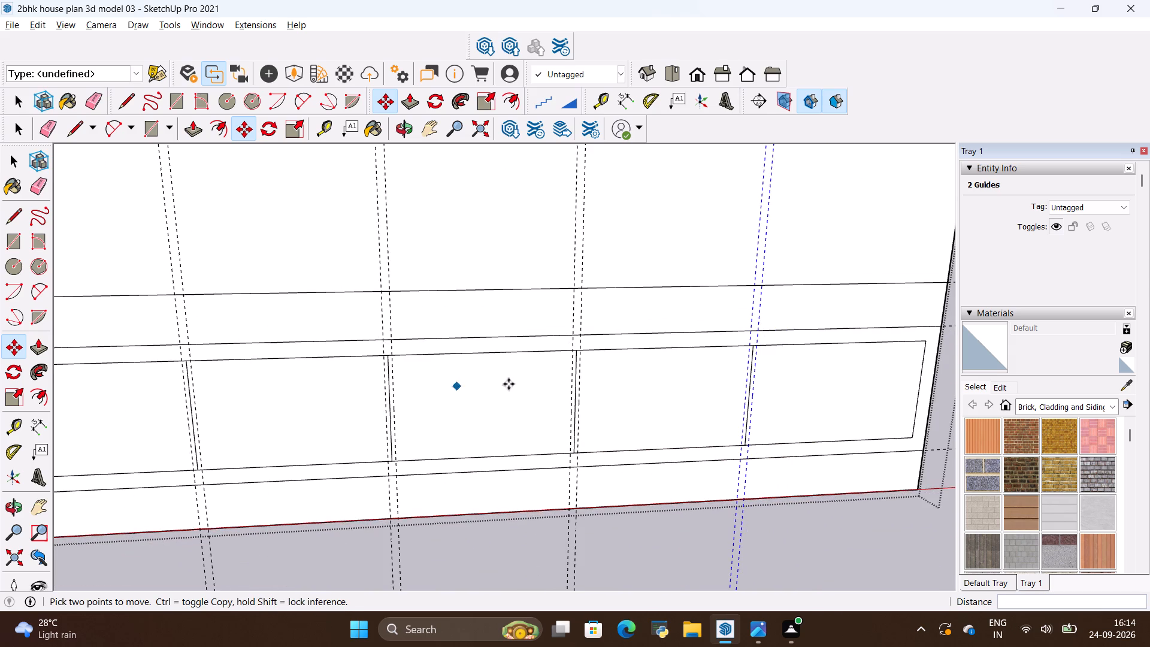
pyautogui.scroll(-3, 513, 383)
pyautogui.press('space')
# Draw 1' 2" vertical lines along both guides of the first divider, between the drawer panel's bottom and top edges.
pyautogui.scroll(8, 243, 389)
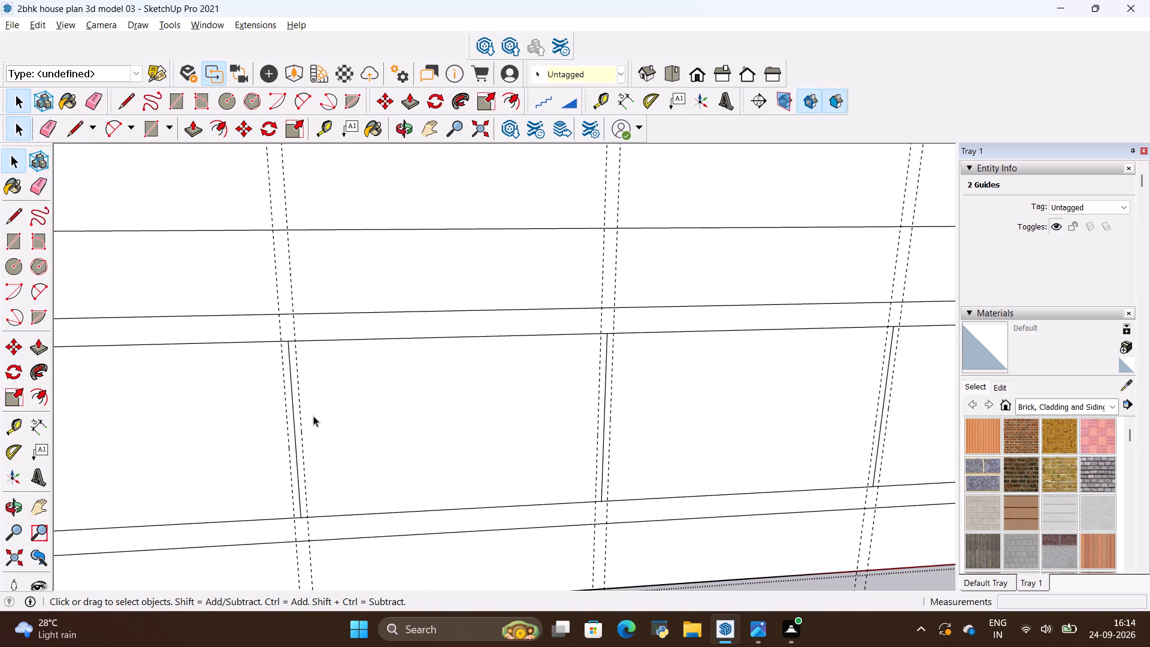
pyautogui.press('l')
pyautogui.scroll(4, 314, 453)
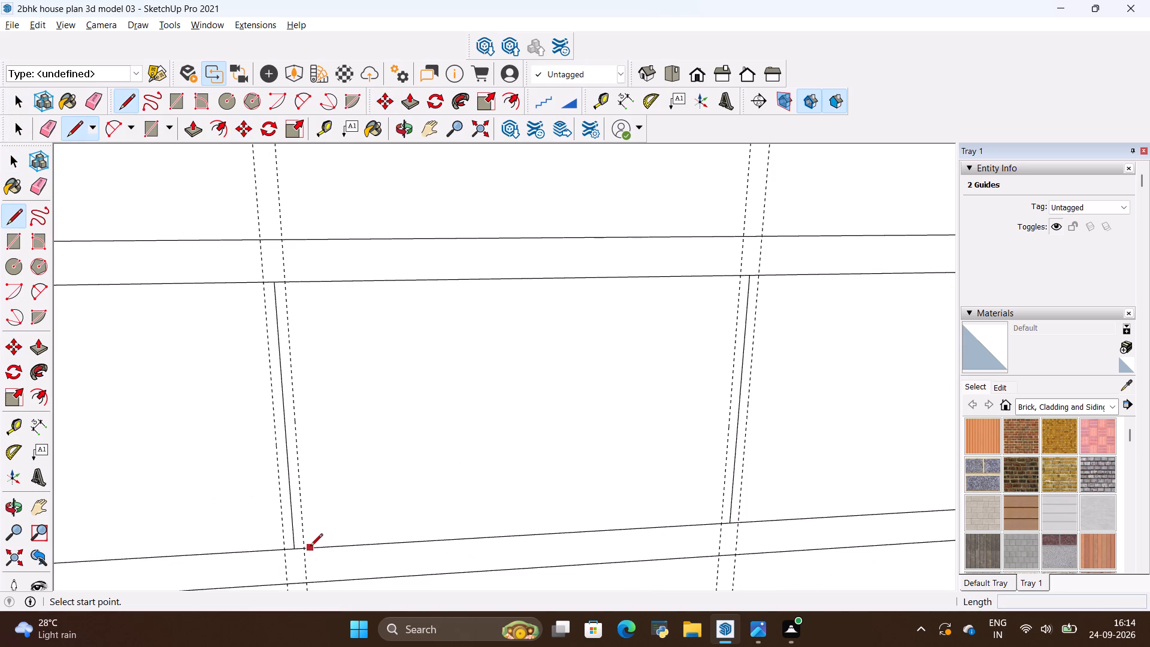
pyautogui.click(305, 548)
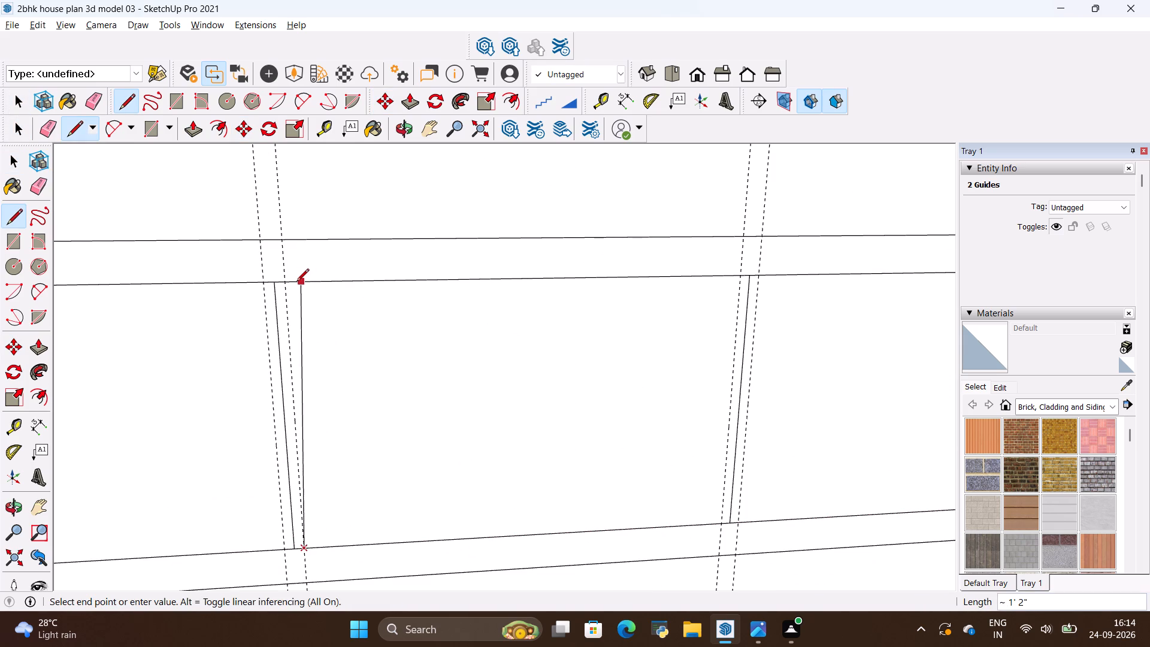
pyautogui.click(286, 285)
pyautogui.click(260, 281)
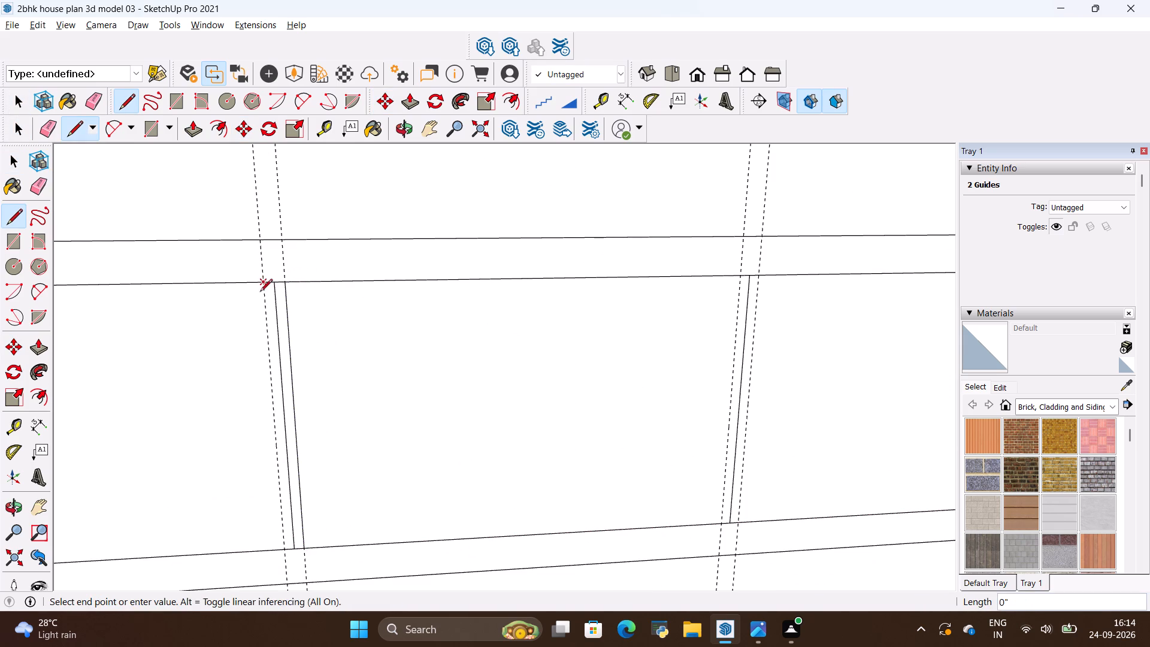
pyautogui.click(280, 546)
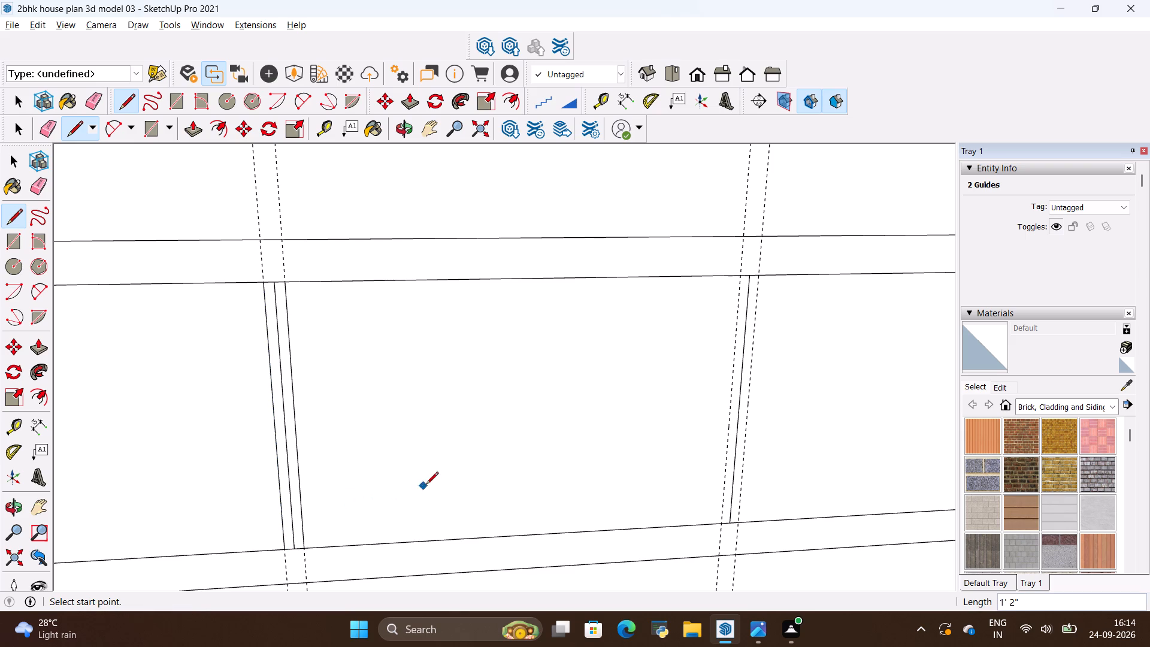
# Draw a 1" by 1' 2" rectangle between the two guides around the second divider.
pyautogui.press('r')
pyautogui.scroll(4, 729, 527)
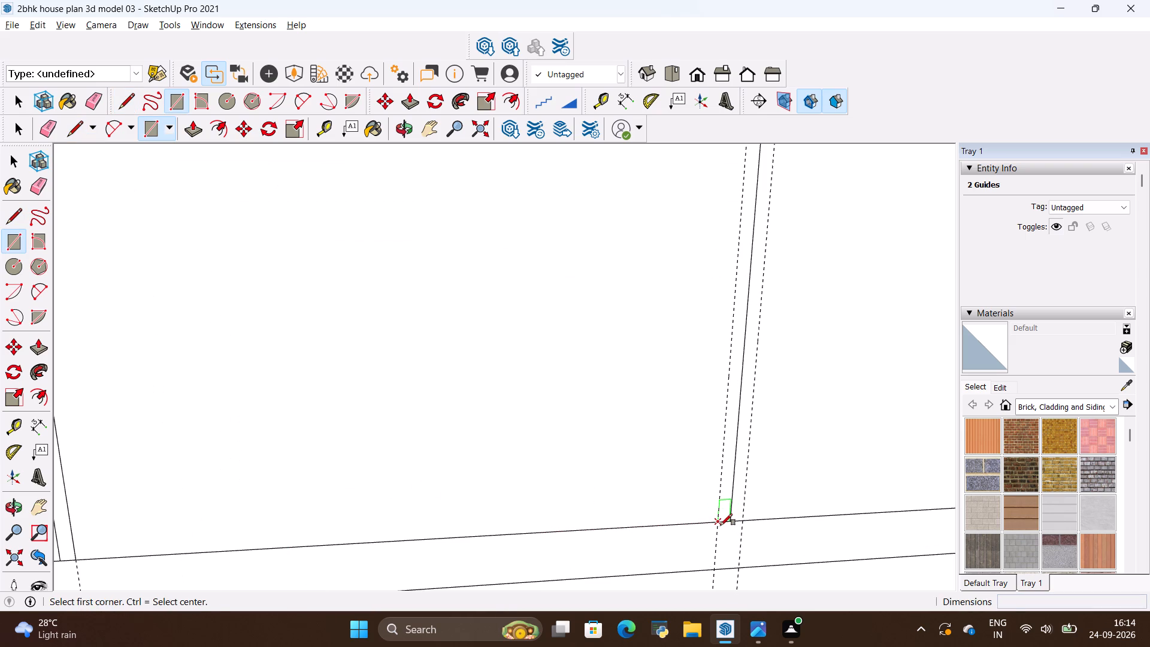
pyautogui.click(721, 525)
pyautogui.scroll(-5, 717, 521)
pyautogui.scroll(4, 756, 283)
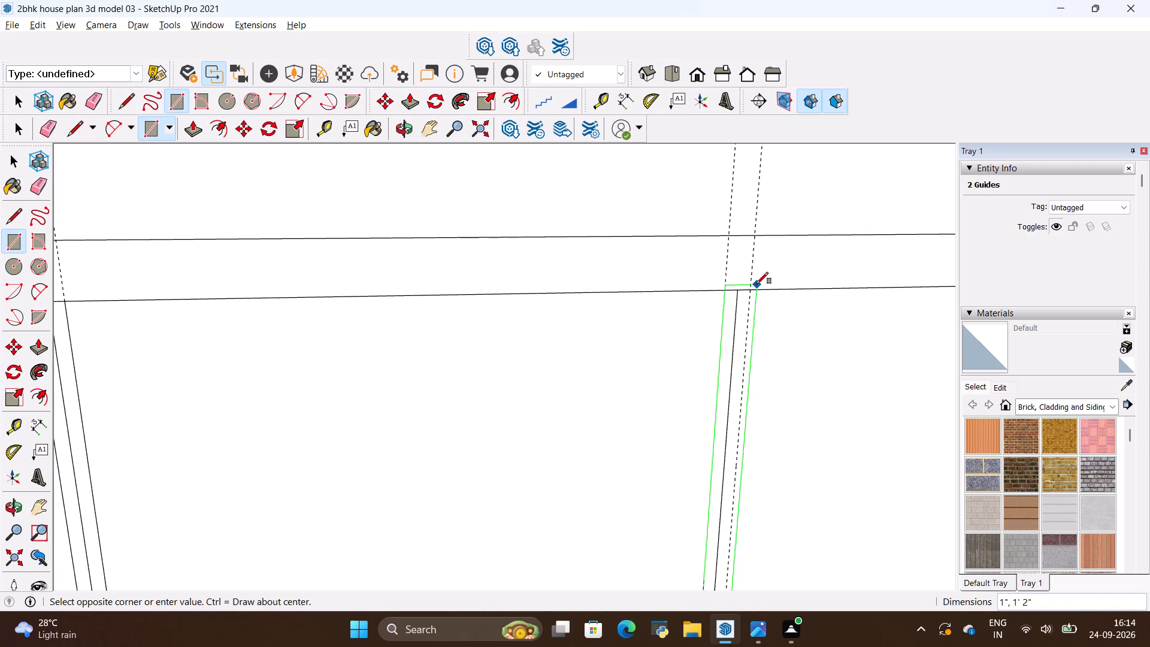
pyautogui.click(753, 292)
# Draw a 1/2" by 1' 2" rectangle between the third divider's left guide and its centre line.
pyautogui.scroll(-9, 516, 368)
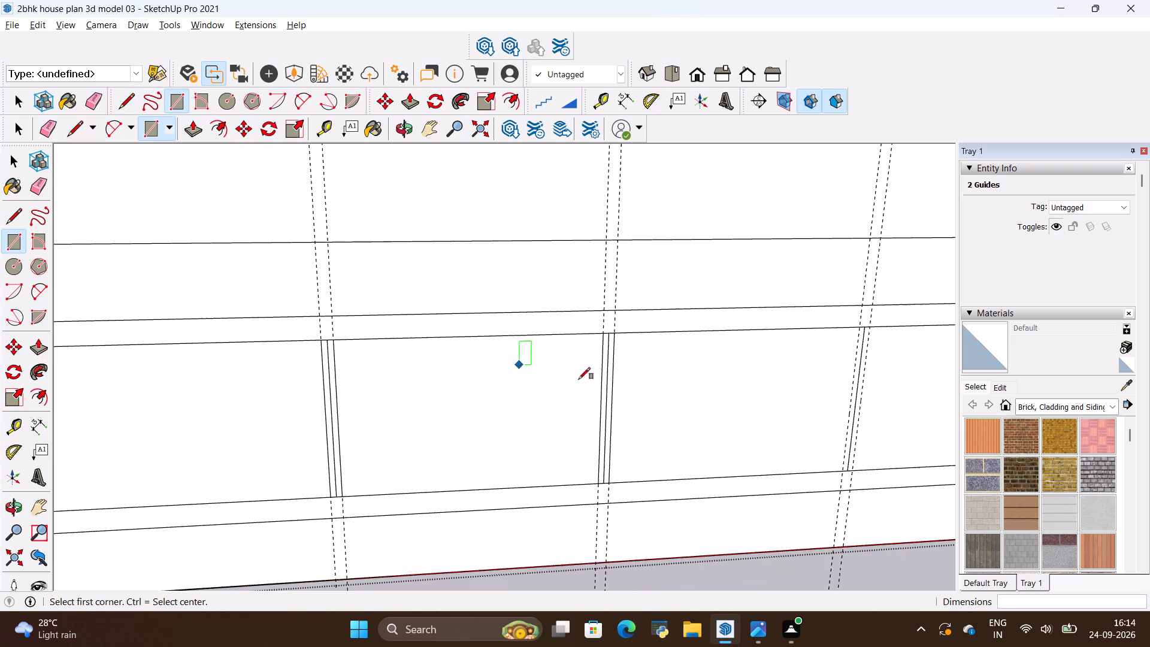
pyautogui.scroll(-4, 544, 391)
pyautogui.scroll(-5, 721, 385)
pyautogui.scroll(6, 814, 373)
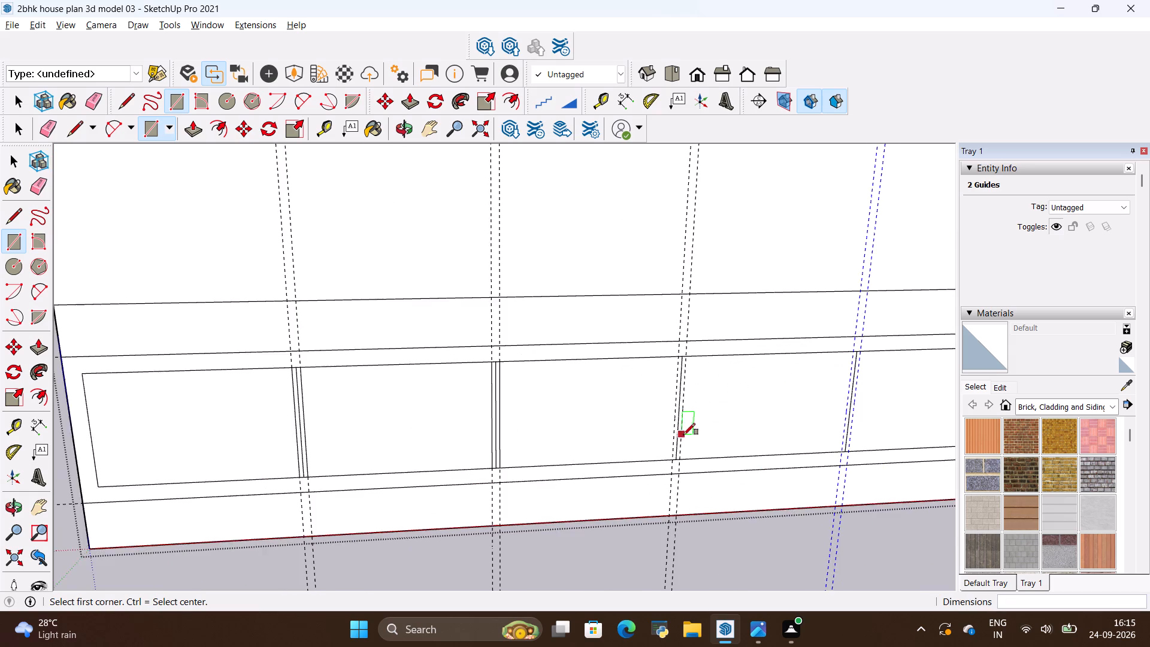
pyautogui.scroll(10, 683, 435)
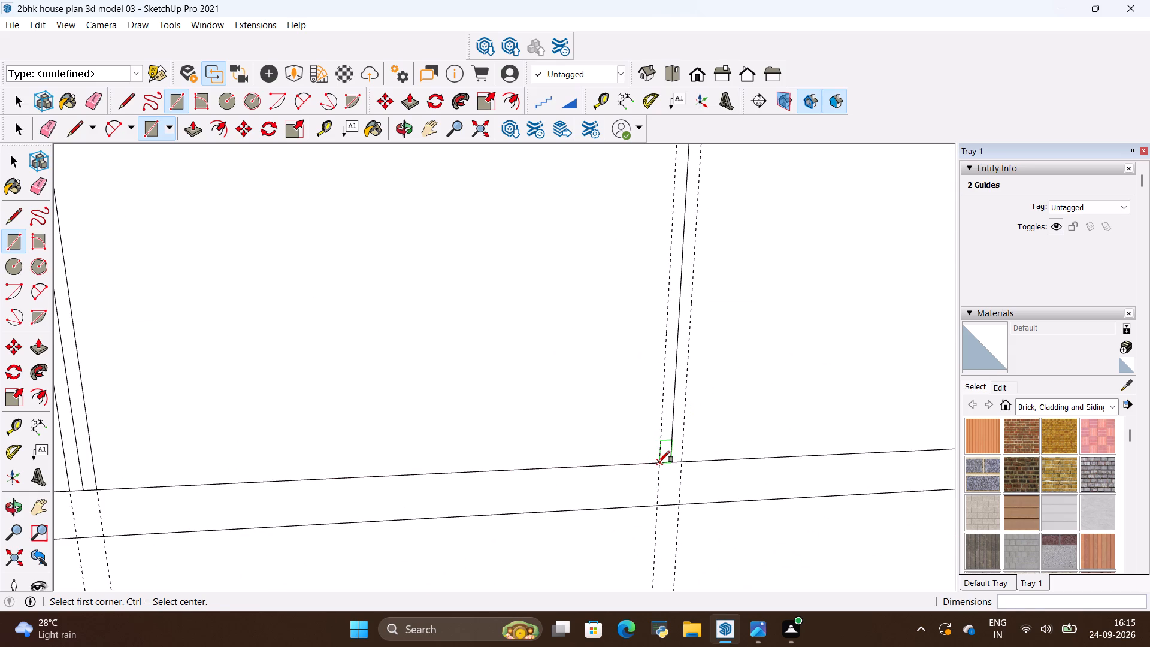
pyautogui.click(658, 462)
pyautogui.scroll(-6, 663, 448)
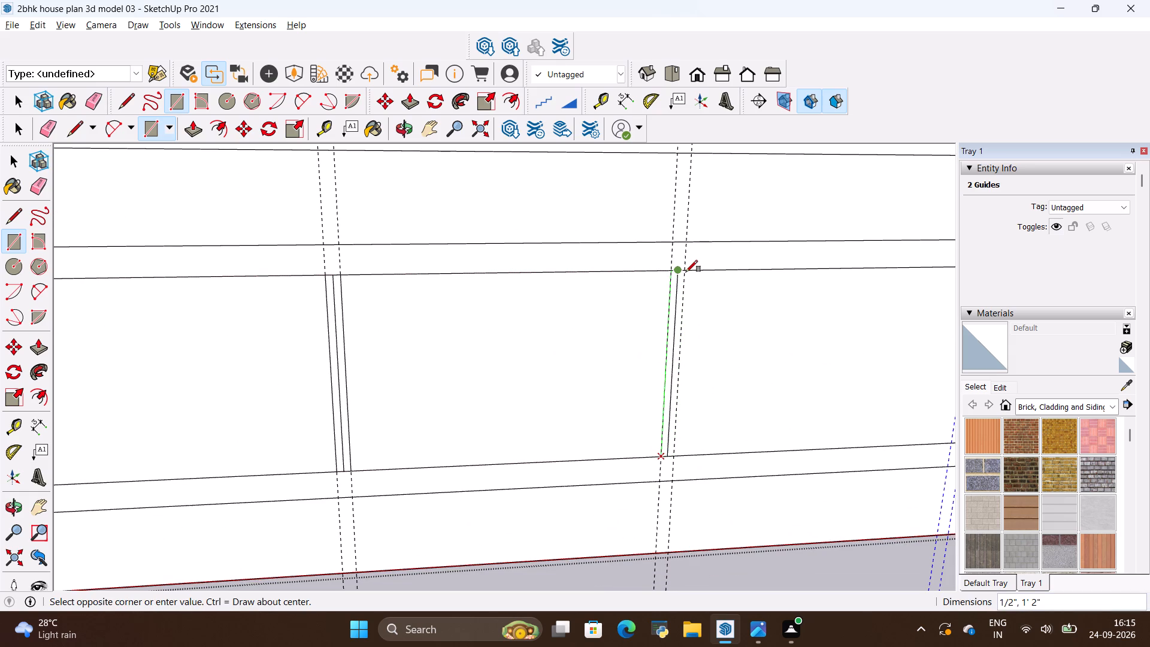
pyautogui.click(686, 272)
# Draw a 1' 2" tall rectangle from the third divider's right guide at the top edge to its left guide at the bottom edge.
pyautogui.scroll(-5, 523, 368)
pyautogui.scroll(3, 618, 310)
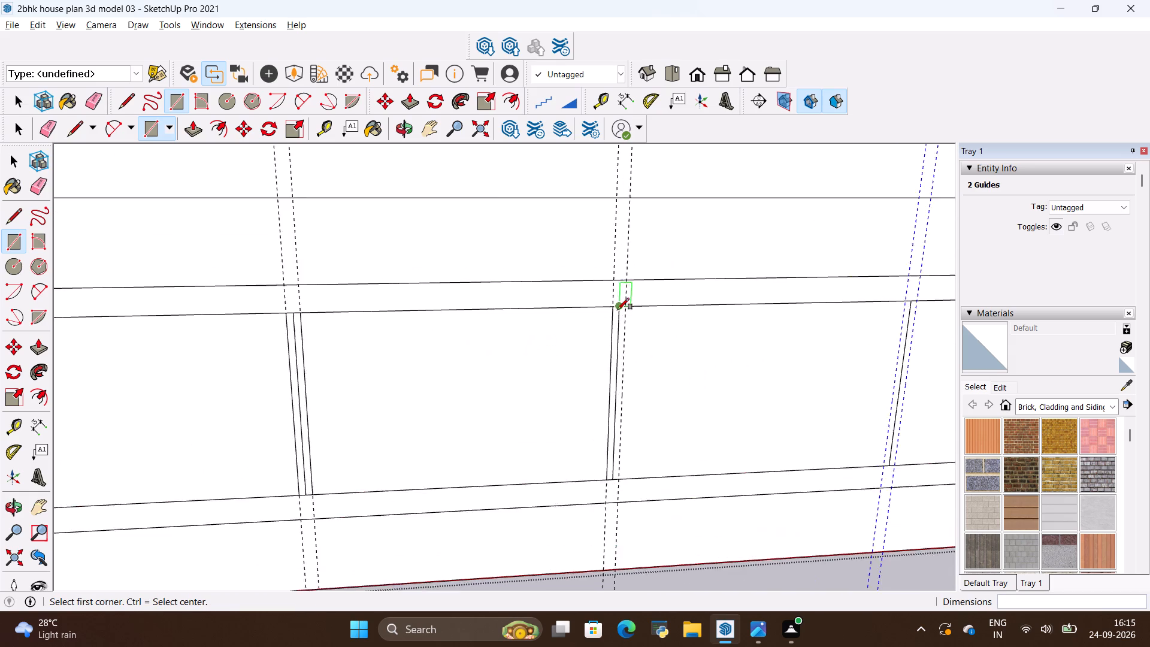
pyautogui.scroll(19, 618, 310)
pyautogui.scroll(4, 619, 286)
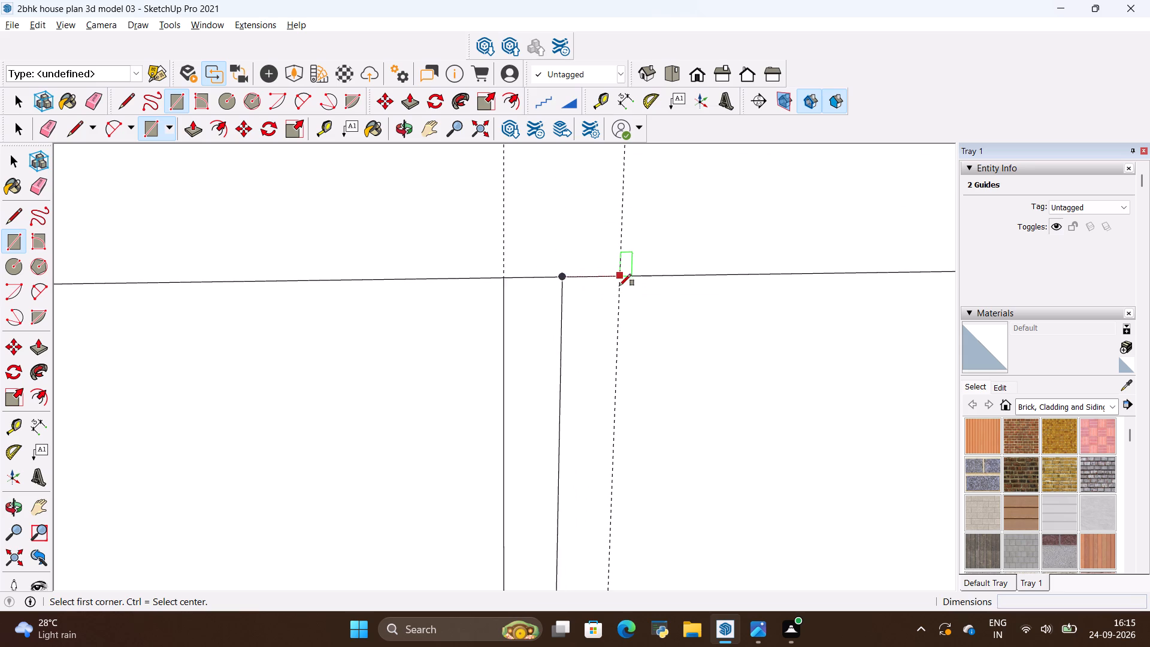
pyautogui.click(621, 276)
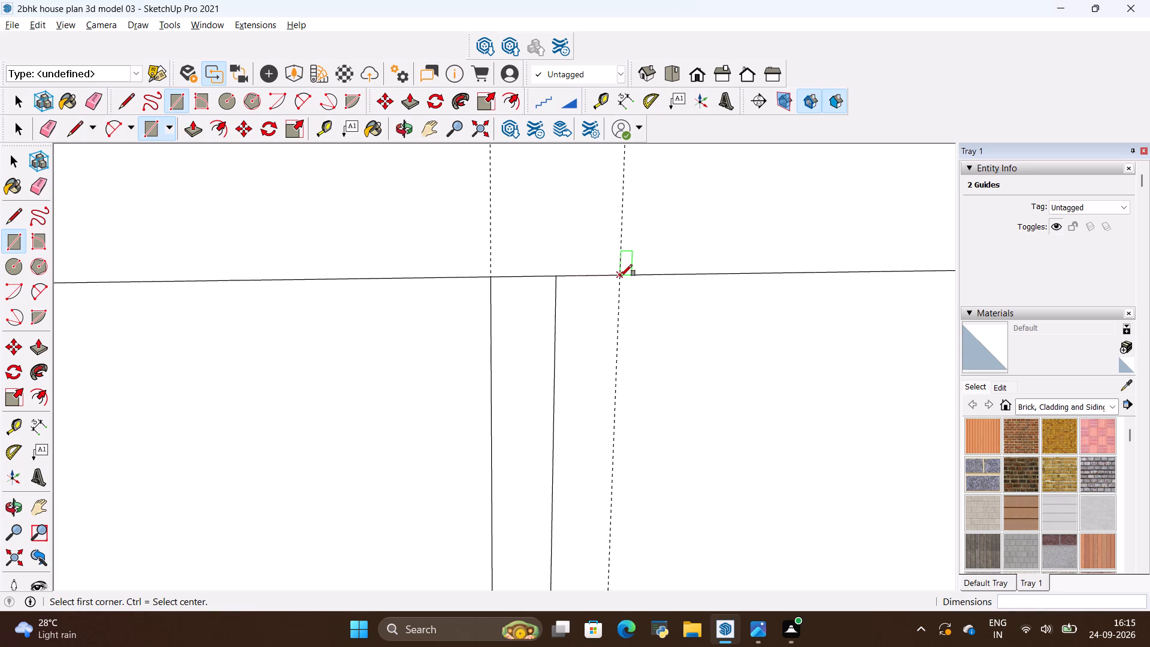
pyautogui.scroll(-20, 582, 371)
pyautogui.scroll(-1, 582, 371)
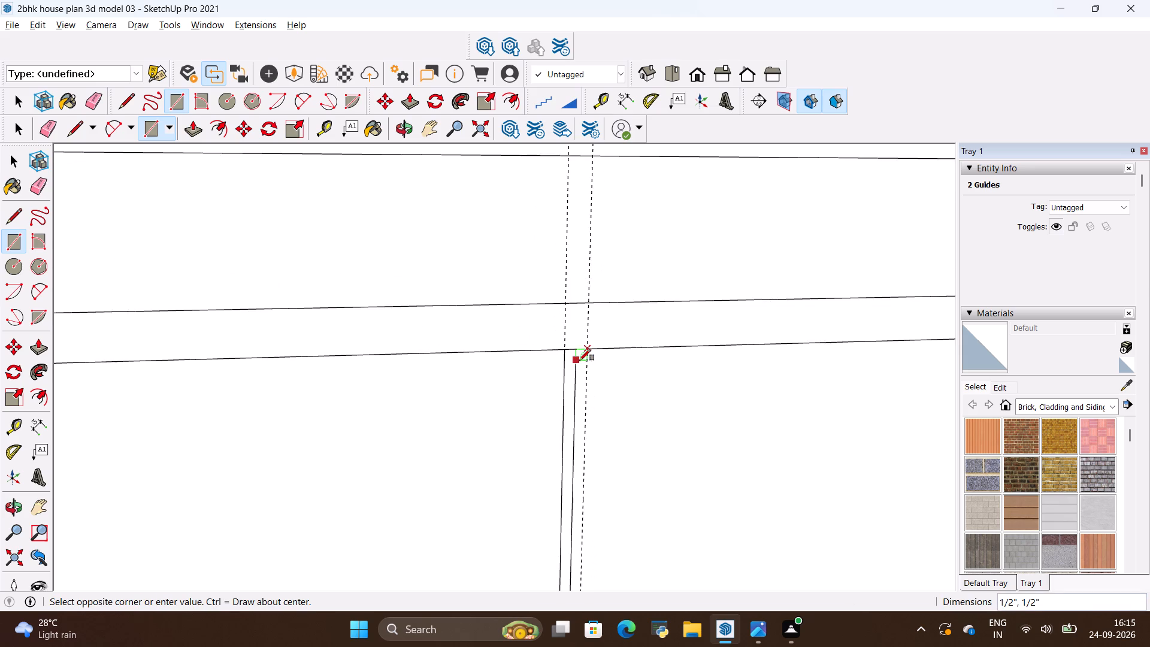
pyautogui.scroll(-8, 579, 361)
pyautogui.scroll(15, 573, 431)
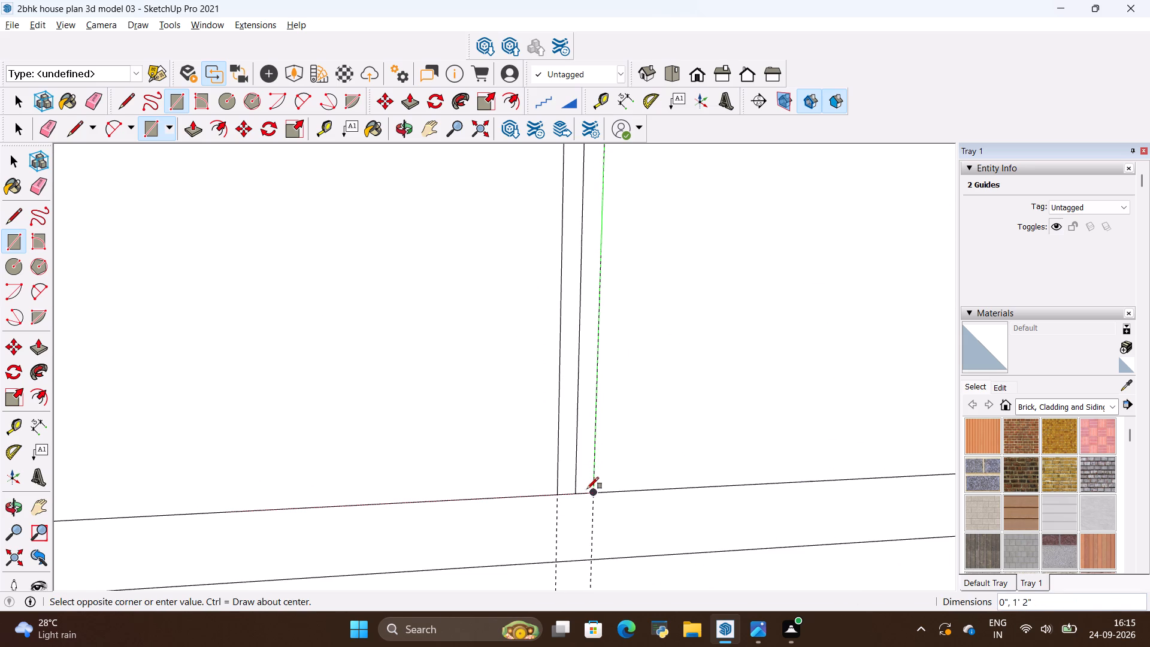
pyautogui.click(562, 494)
# Draw a 1" by 1' 2" rectangle between the two guides around the fourth divider.
pyautogui.scroll(-12, 446, 497)
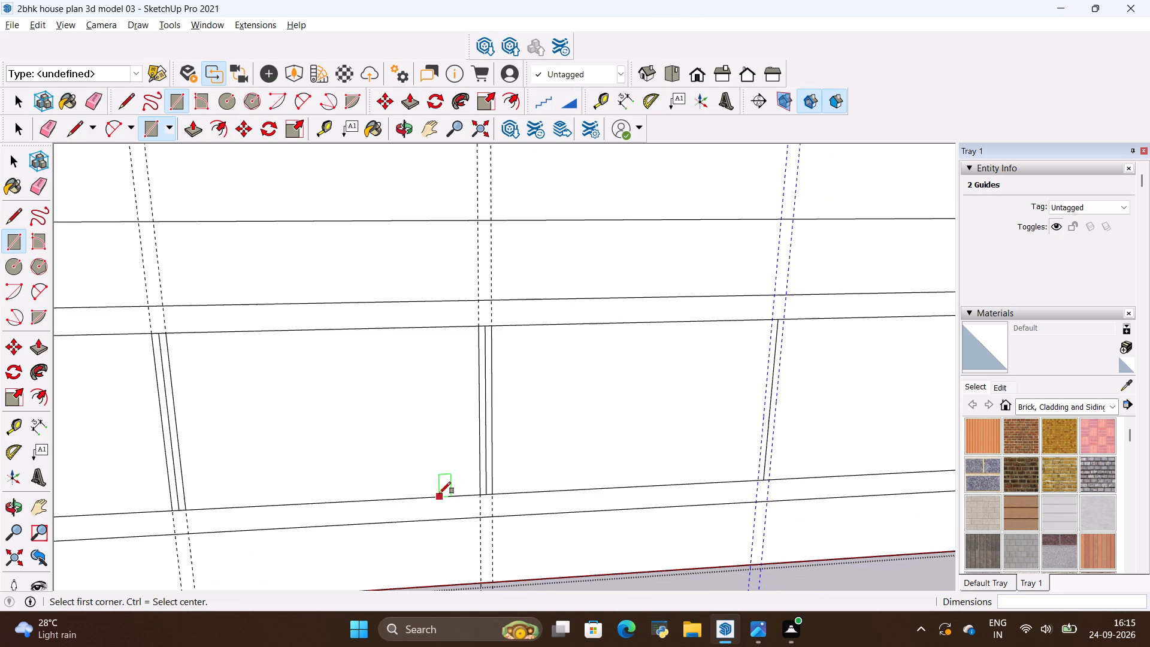
pyautogui.scroll(9, 790, 466)
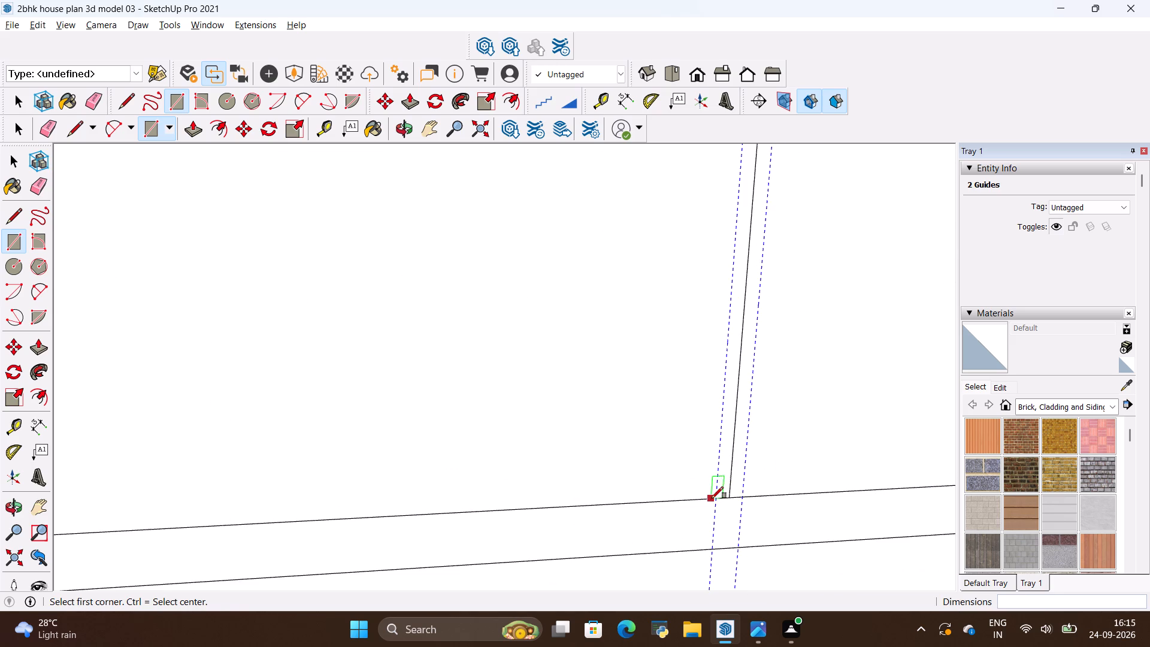
pyautogui.click(713, 498)
pyautogui.scroll(-6, 632, 504)
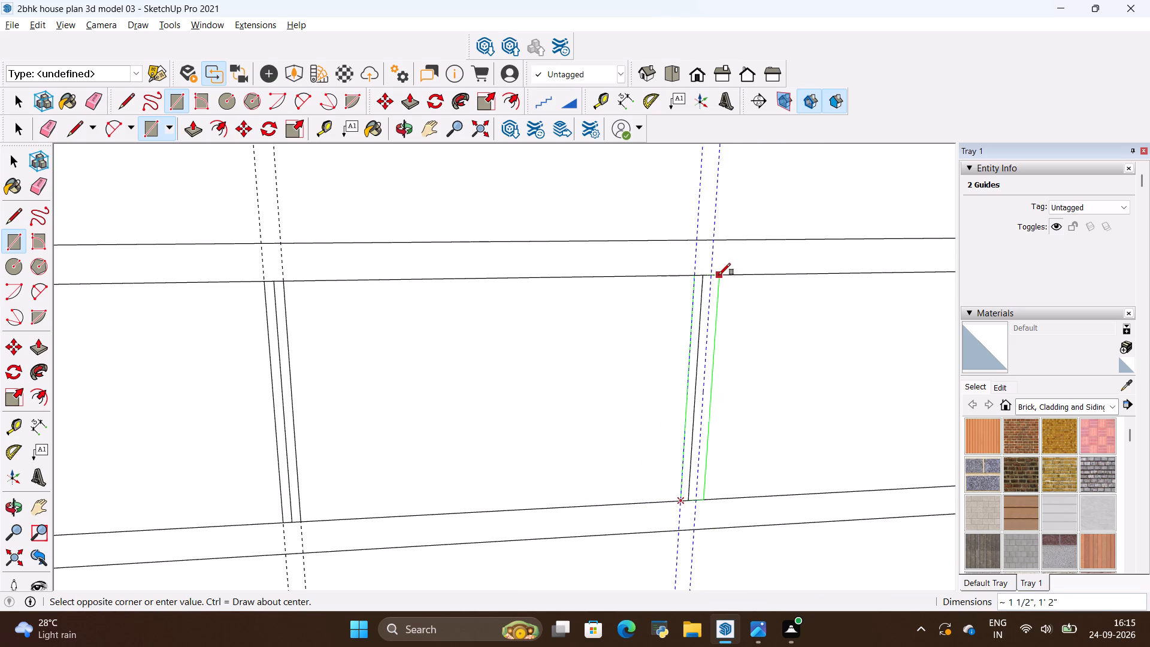
pyautogui.scroll(9, 713, 275)
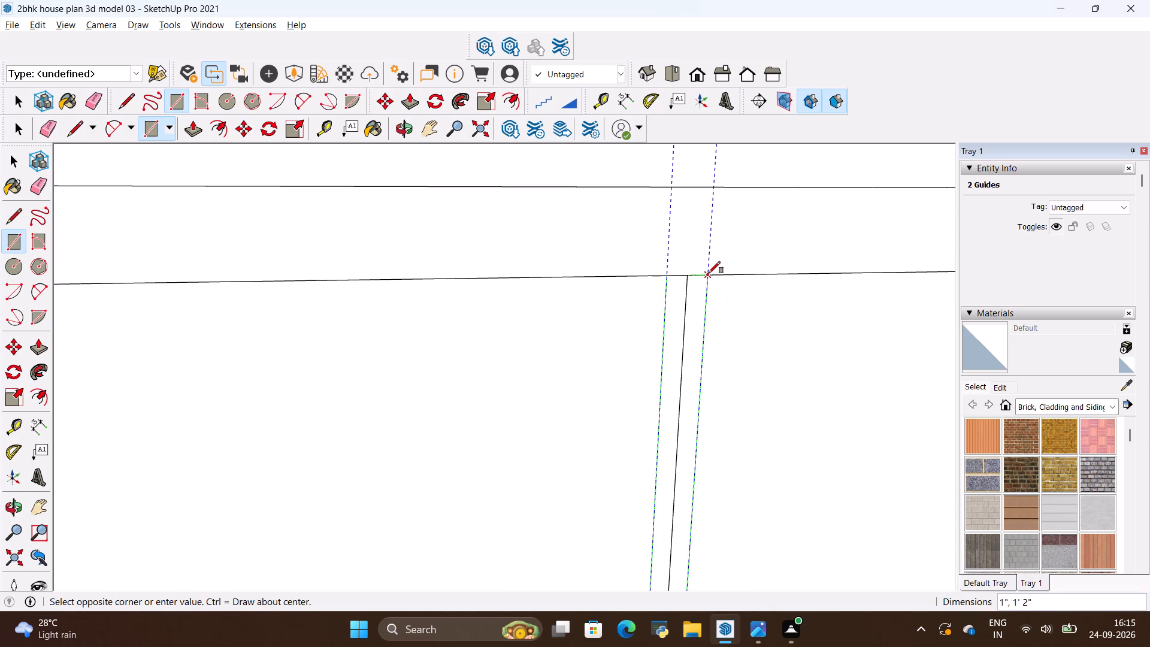
pyautogui.click(709, 273)
# Erase the centre lines inside the fourth and third dividers, leaving only their outer edges.
pyautogui.scroll(5, 704, 285)
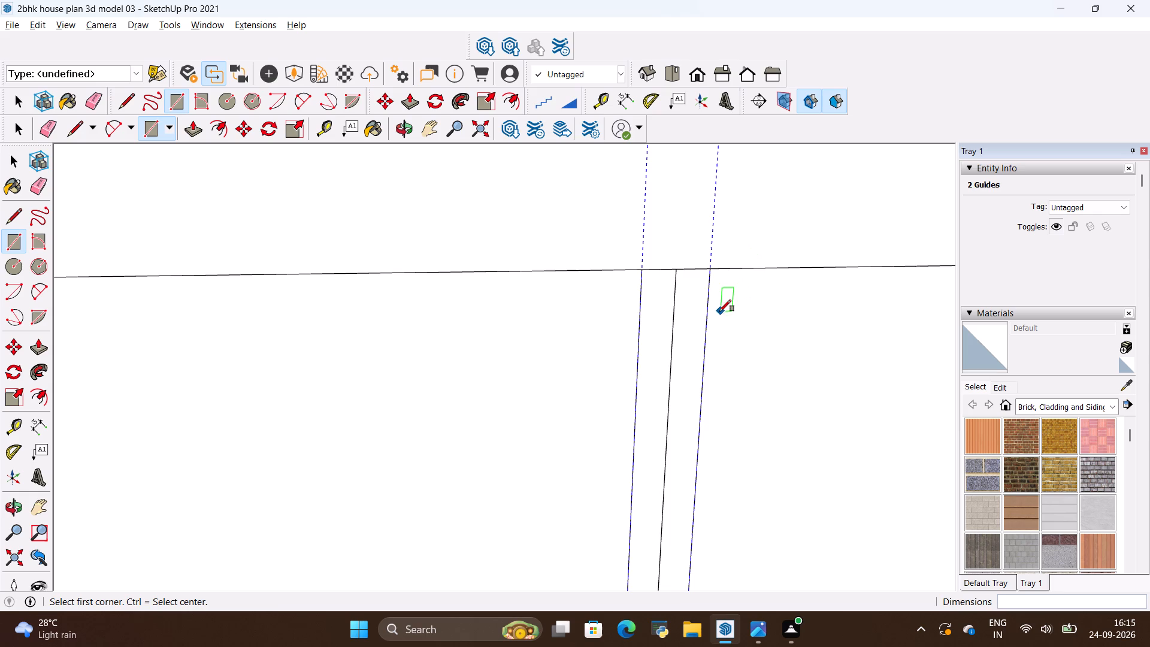
pyautogui.scroll(5, 703, 324)
pyautogui.press('e')
pyautogui.moveTo(673, 331); pyautogui.dragTo(648, 345)
pyautogui.scroll(-6, 711, 323)
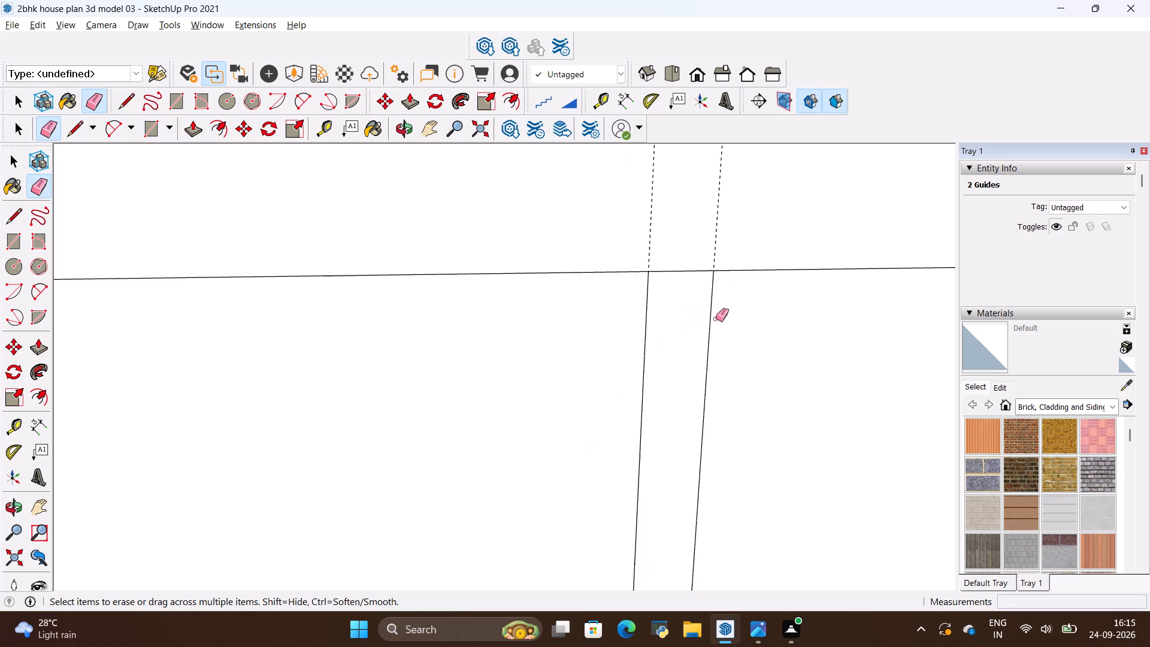
pyautogui.scroll(-19, 725, 313)
pyautogui.scroll(12, 466, 364)
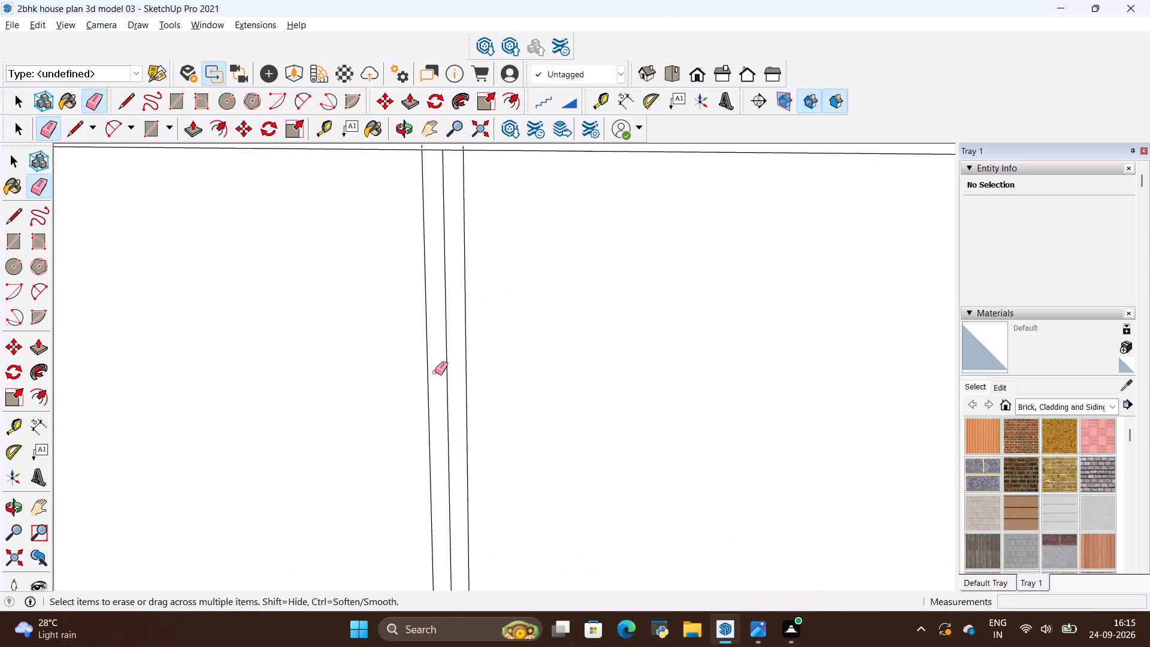
pyautogui.scroll(4, 435, 372)
pyautogui.moveTo(459, 338); pyautogui.dragTo(456, 351)
pyautogui.scroll(-4, 521, 338)
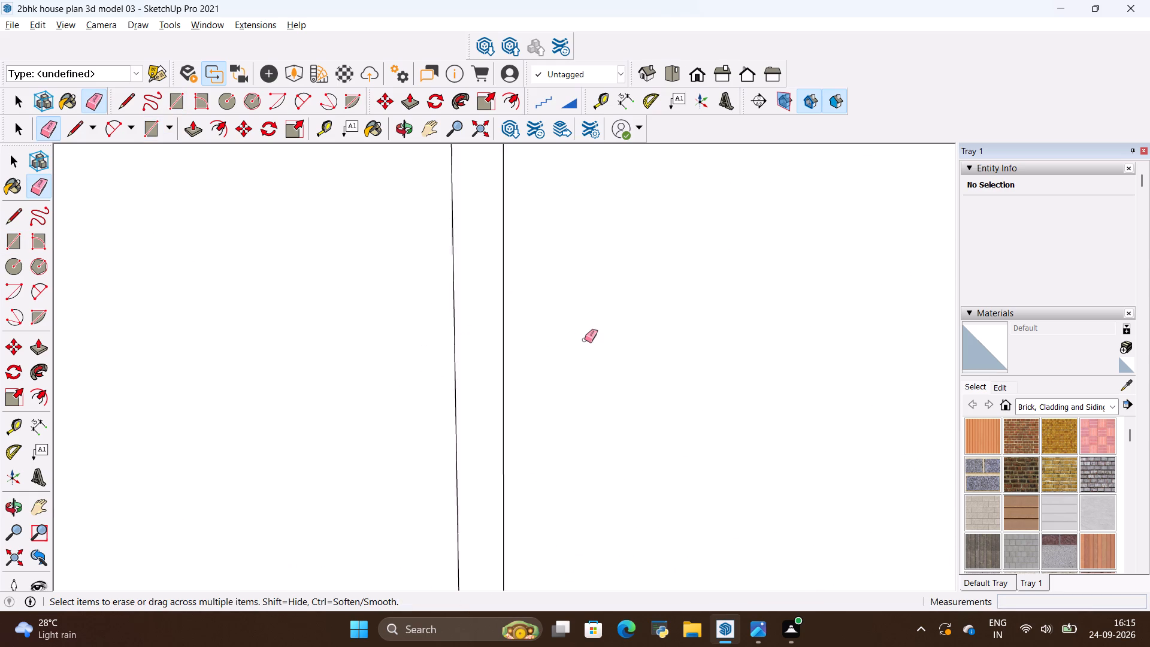
# Erase the centre lines inside the second and first dividers, leaving only their outer edges.
pyautogui.scroll(-1, 585, 340)
pyautogui.scroll(-16, 680, 335)
pyautogui.scroll(5, 444, 343)
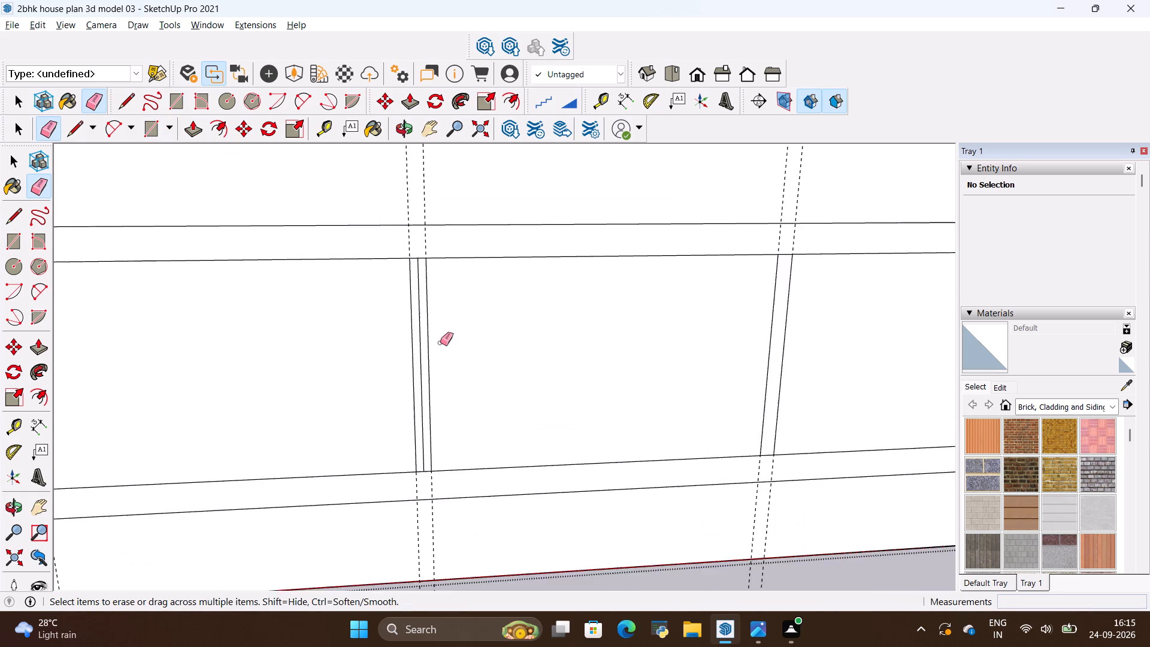
pyautogui.scroll(14, 440, 343)
pyautogui.moveTo(428, 340); pyautogui.dragTo(407, 355)
pyautogui.scroll(-2, 507, 343)
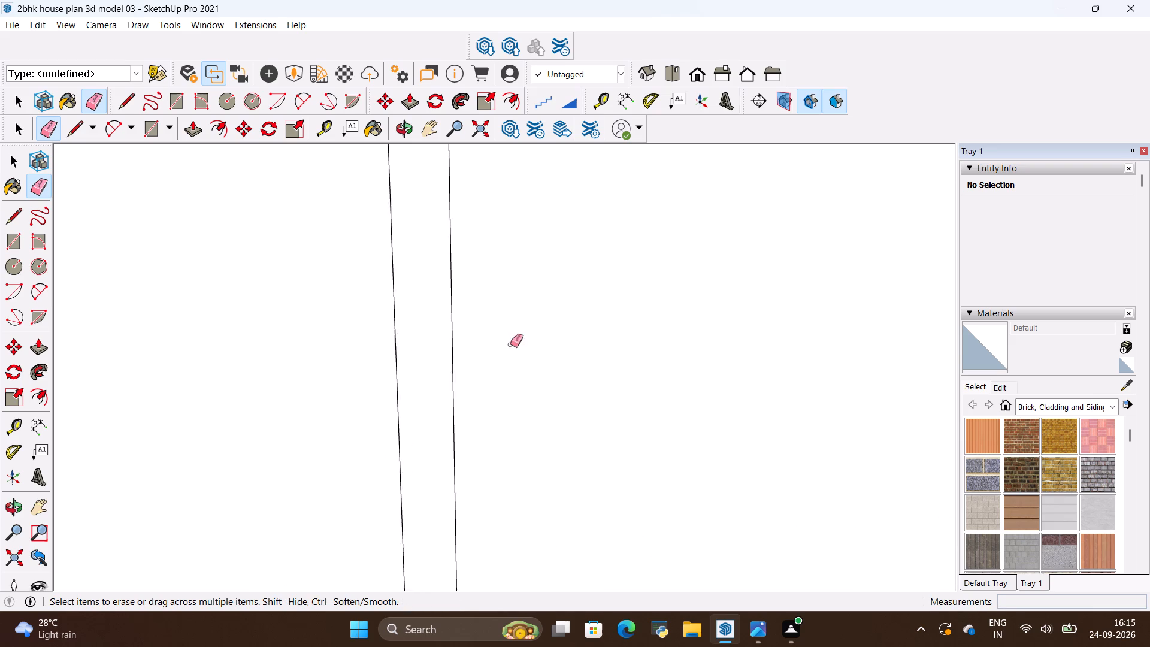
pyautogui.scroll(-17, 510, 344)
pyautogui.scroll(11, 296, 387)
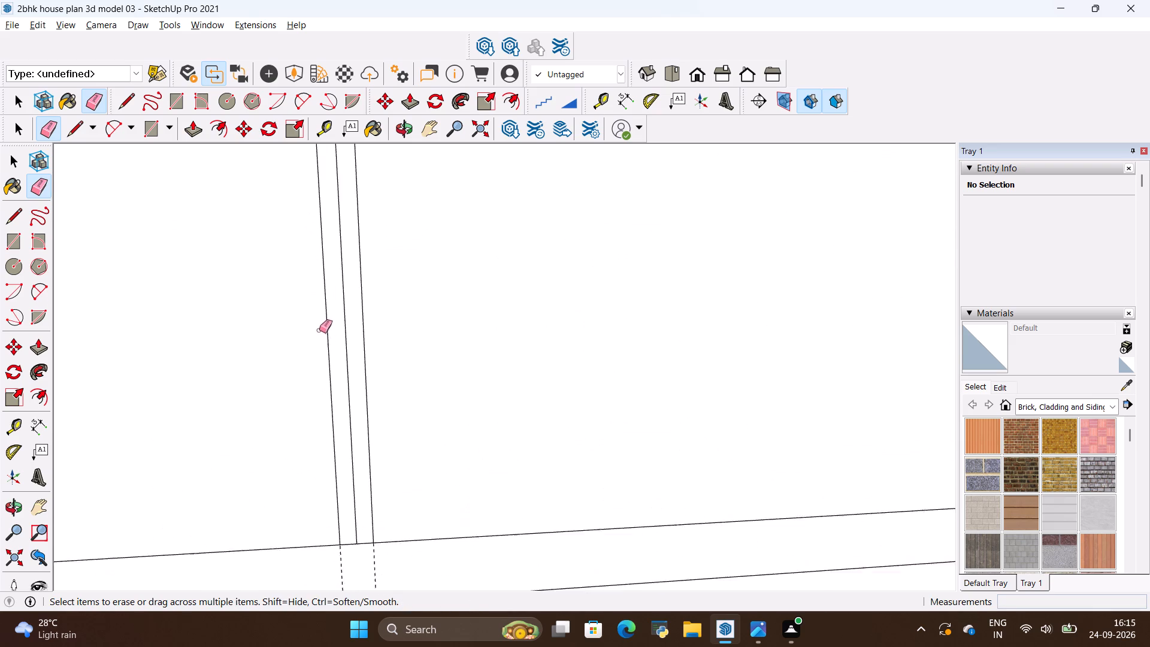
pyautogui.scroll(6, 319, 330)
pyautogui.moveTo(372, 315); pyautogui.dragTo(360, 340)
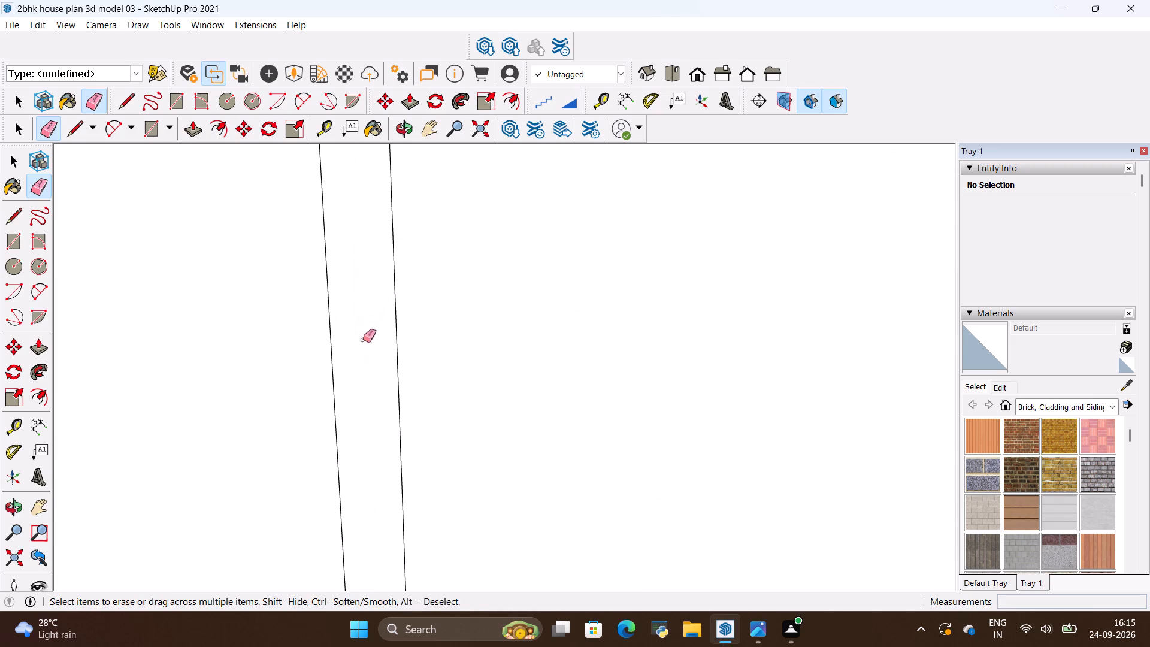
# Review the whole console drawer row and examine the front view and front elevation dimensions in the reference image.
pyautogui.scroll(-20, 389, 362)
pyautogui.scroll(-5, 184, 362)
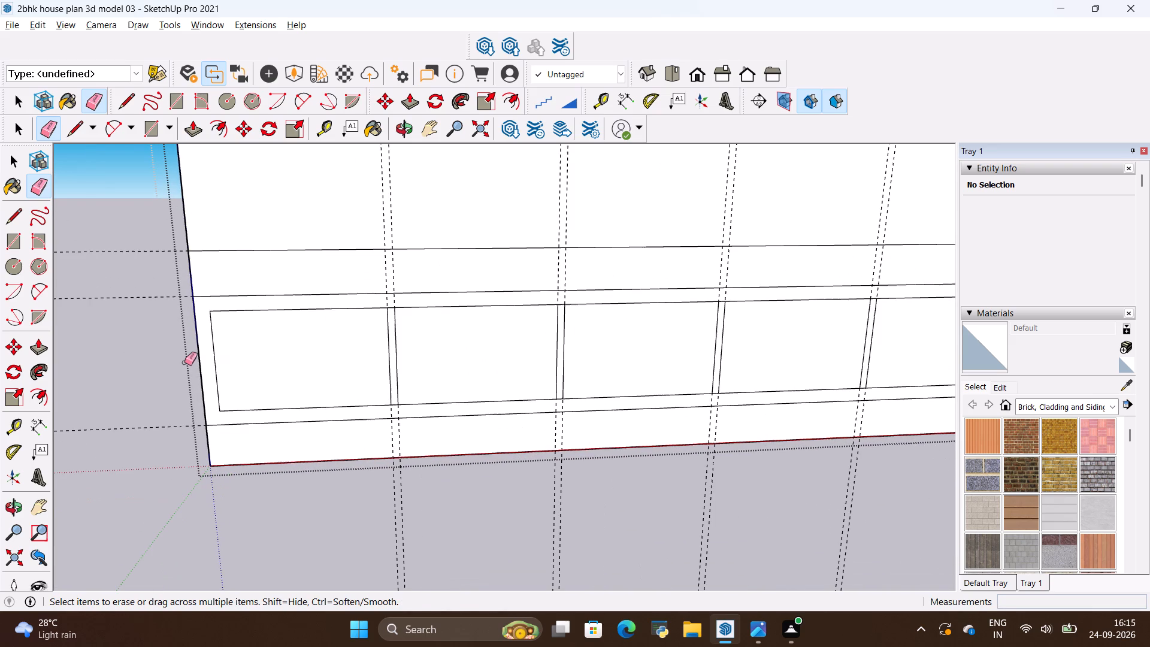
pyautogui.scroll(1, 384, 316)
pyautogui.scroll(-6, 369, 321)
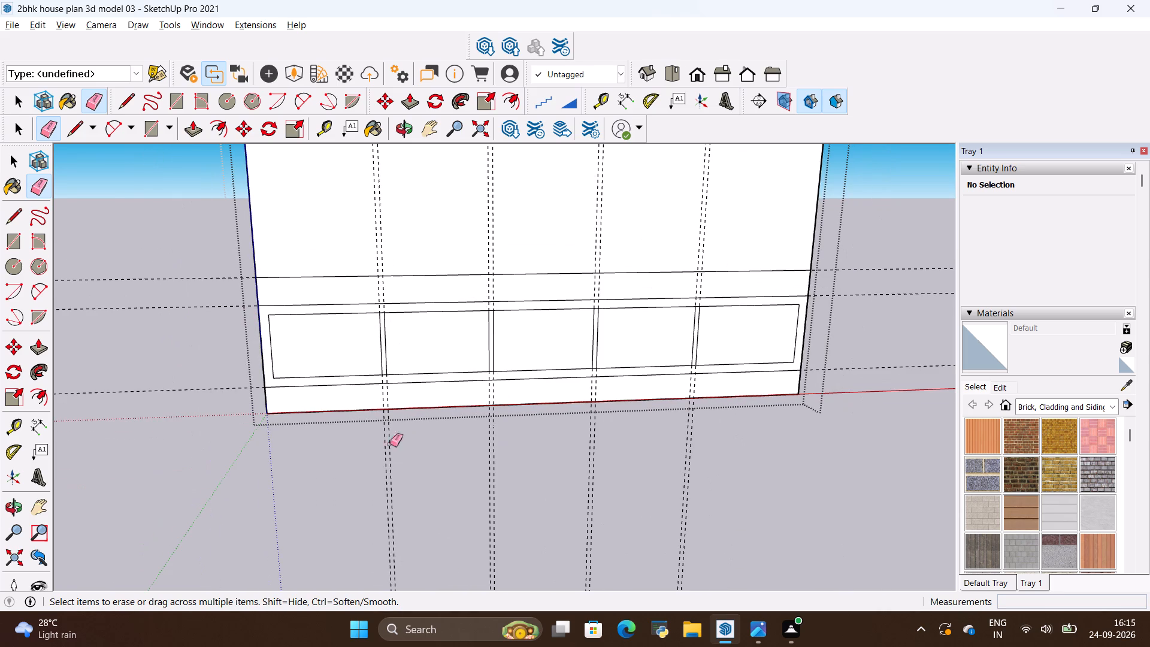
pyautogui.click(301, 494)
pyautogui.scroll(-10, 300, 494)
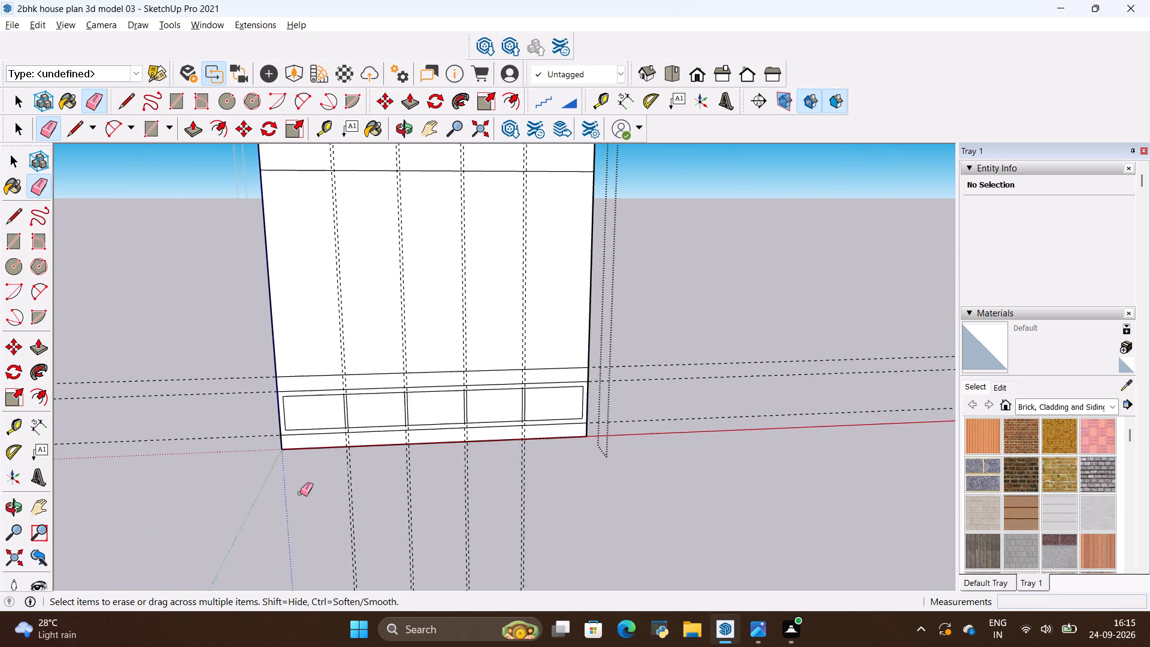
pyautogui.hotkey('alt', 'Tab')
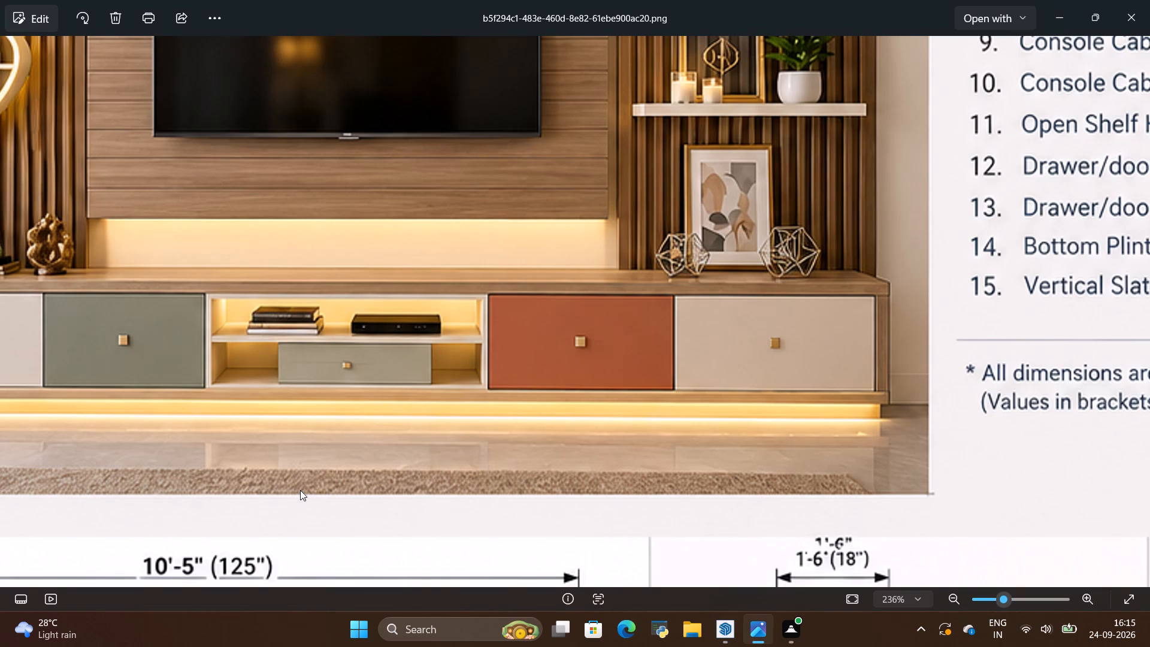
pyautogui.scroll(-6, 515, 341)
pyautogui.scroll(-2, 614, 382)
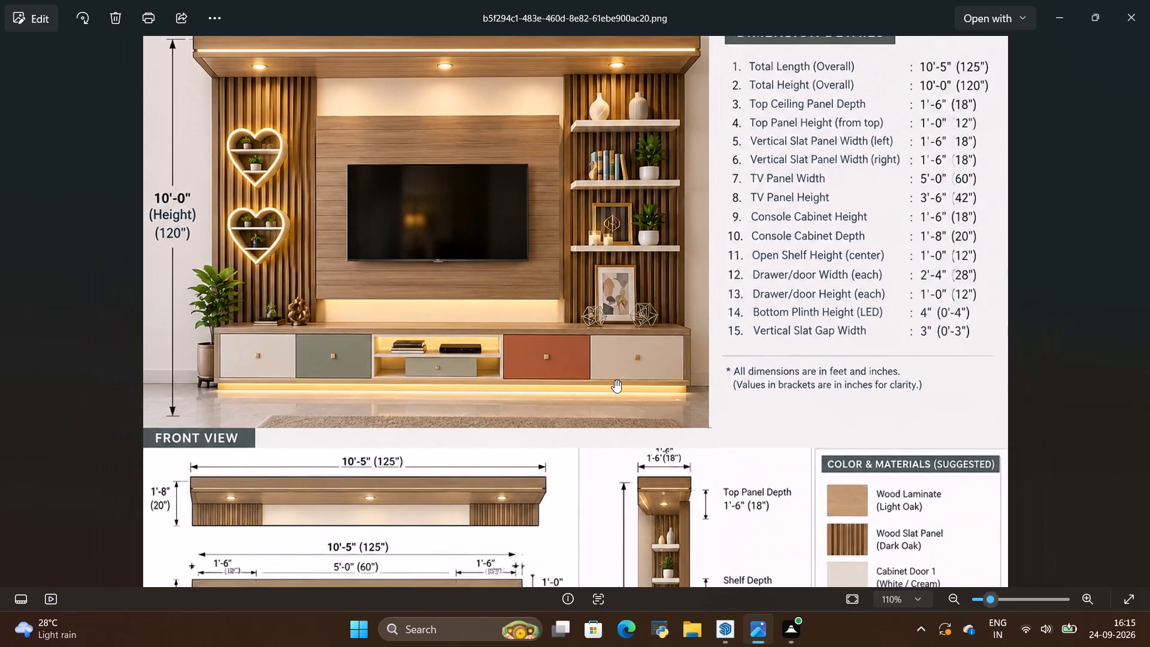
pyautogui.scroll(-4, 615, 380)
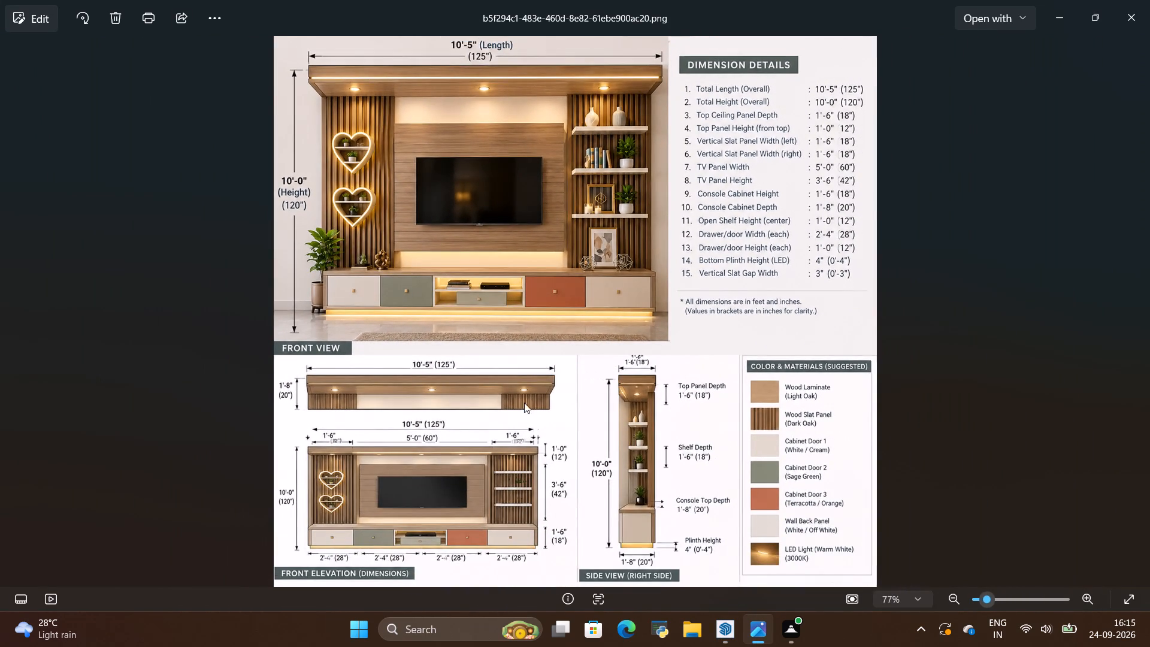
pyautogui.scroll(4, 320, 484)
pyautogui.scroll(-3, 590, 416)
pyautogui.scroll(1, 277, 449)
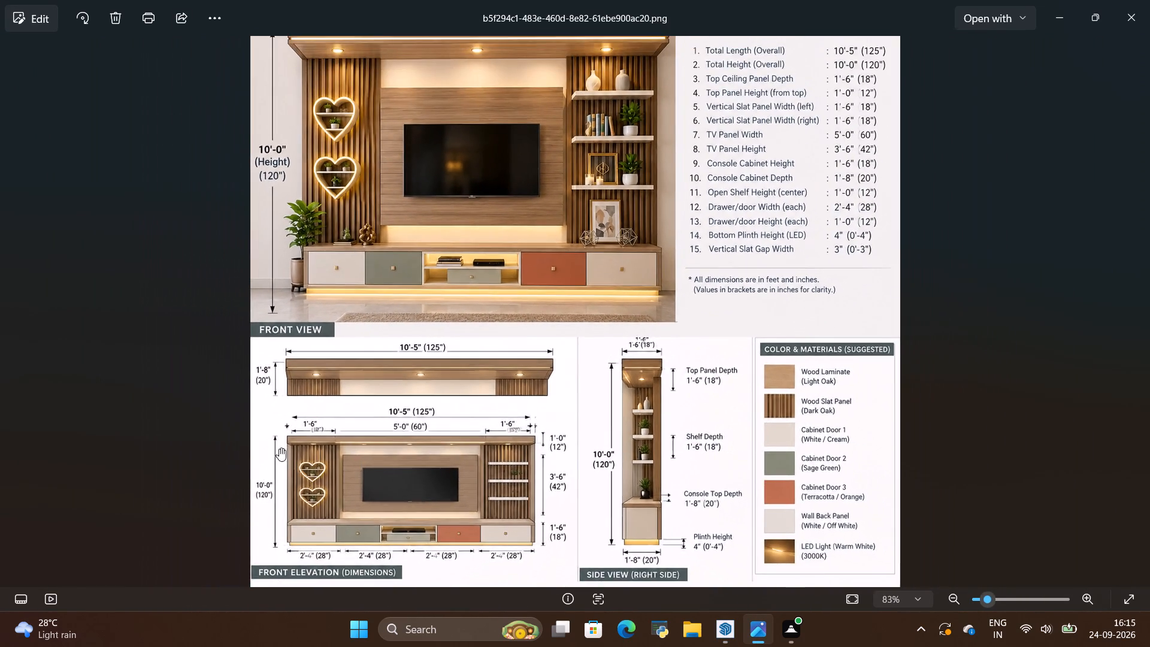
pyautogui.scroll(4, 279, 448)
pyautogui.scroll(3, 451, 451)
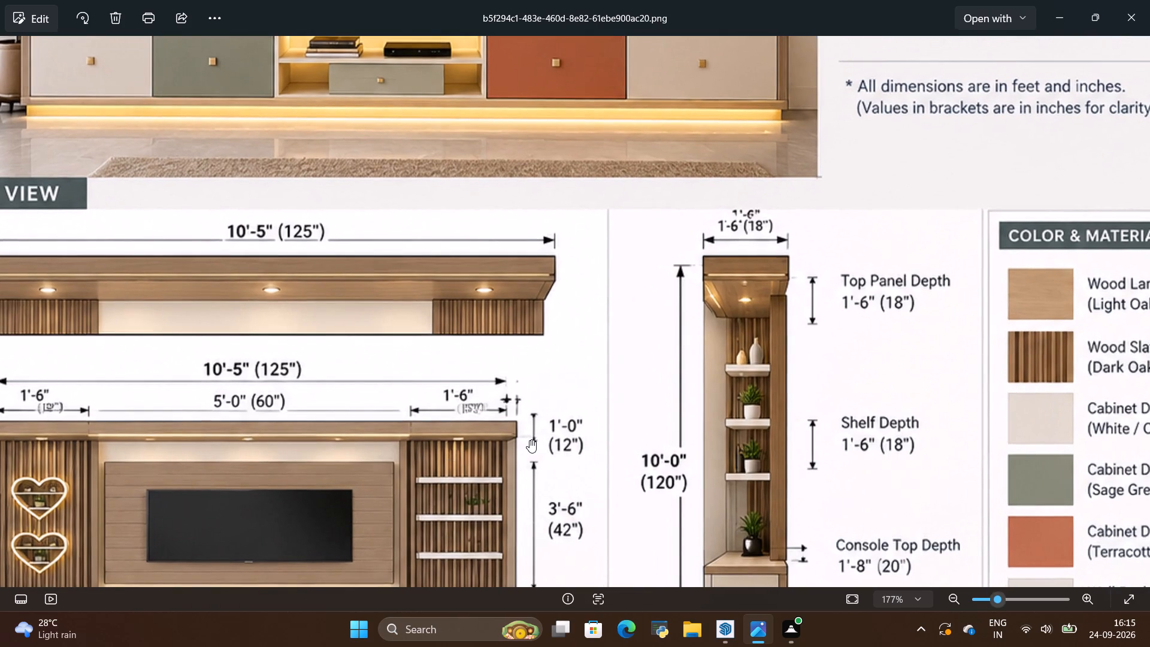
pyautogui.scroll(-3, 531, 440)
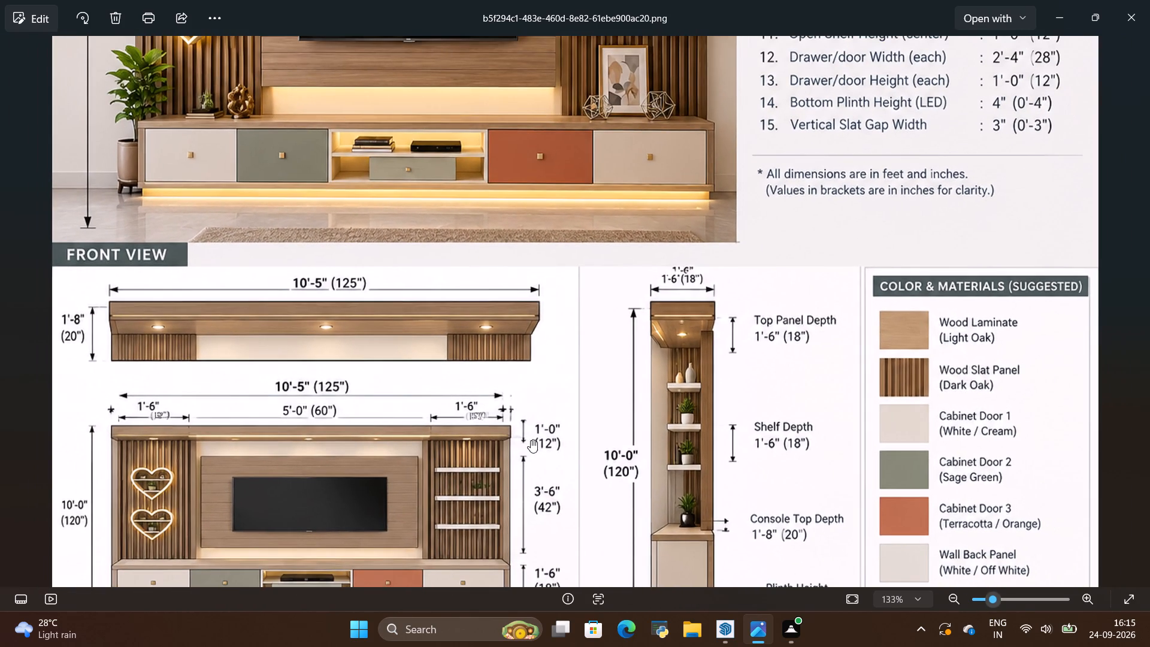
pyautogui.hotkey('alt', 'Tab')
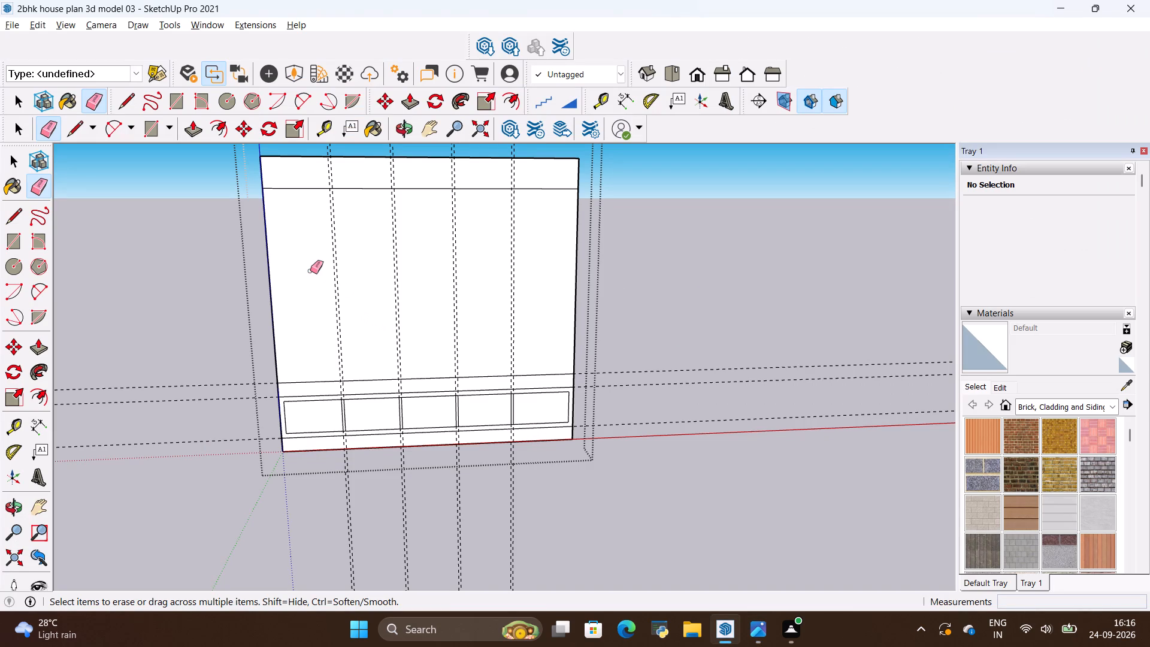
# Erase all the vertical guides around the four drawer dividers.
pyautogui.moveTo(332, 516); pyautogui.dragTo(540, 512)
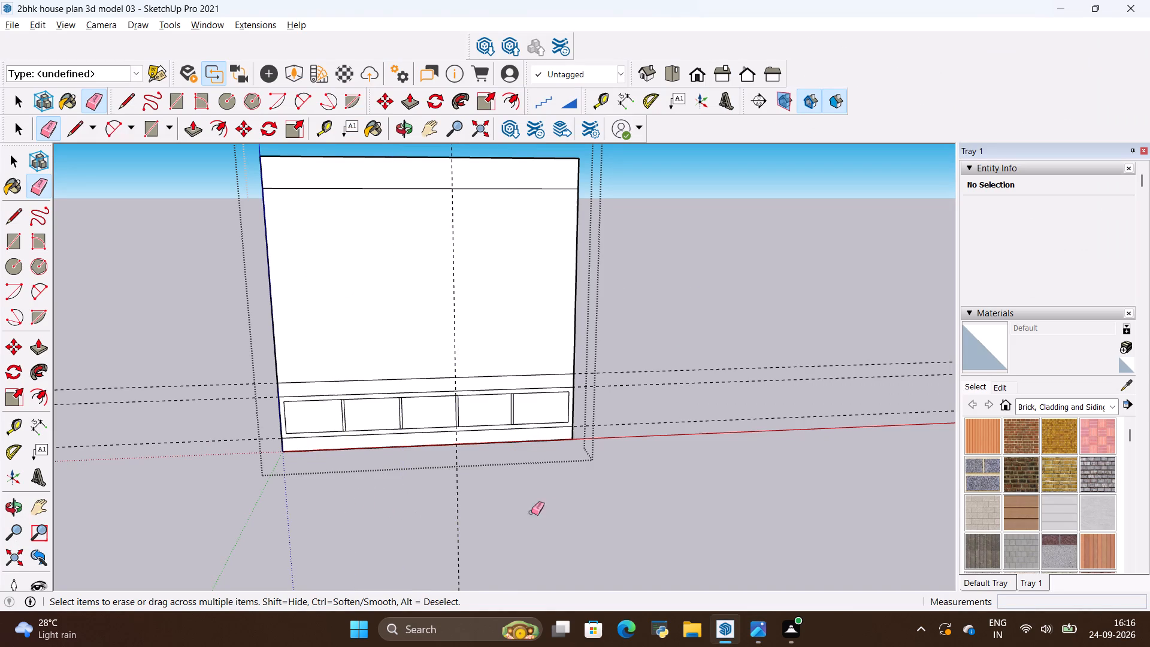
pyautogui.moveTo(477, 512); pyautogui.dragTo(441, 520)
# Compare the blank area above the console with the reference front elevation to check the slat panel widths.
pyautogui.scroll(-3, 579, 520)
pyautogui.scroll(4, 337, 318)
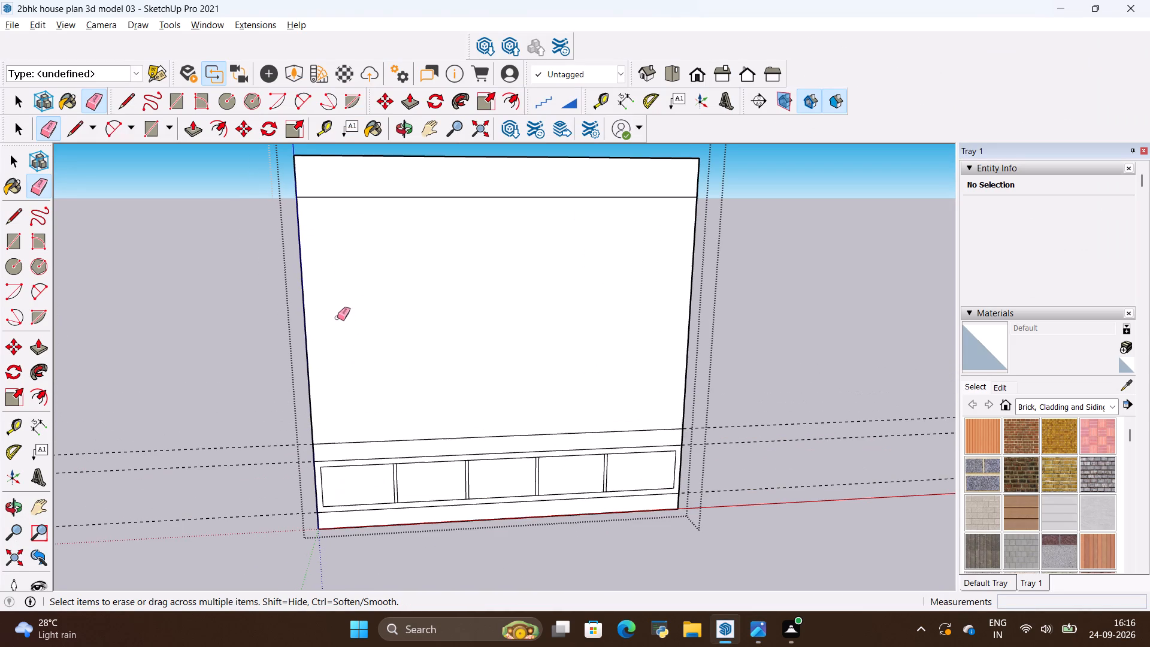
pyautogui.scroll(-4, 338, 310)
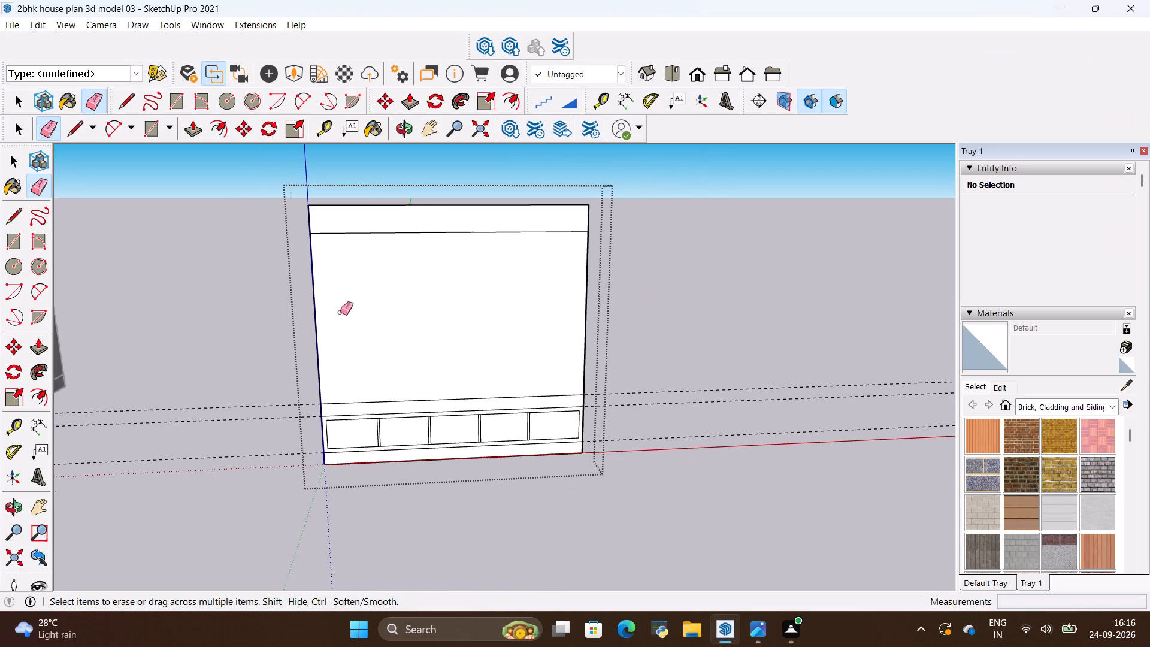
pyautogui.scroll(3, 347, 210)
pyautogui.scroll(3, 358, 303)
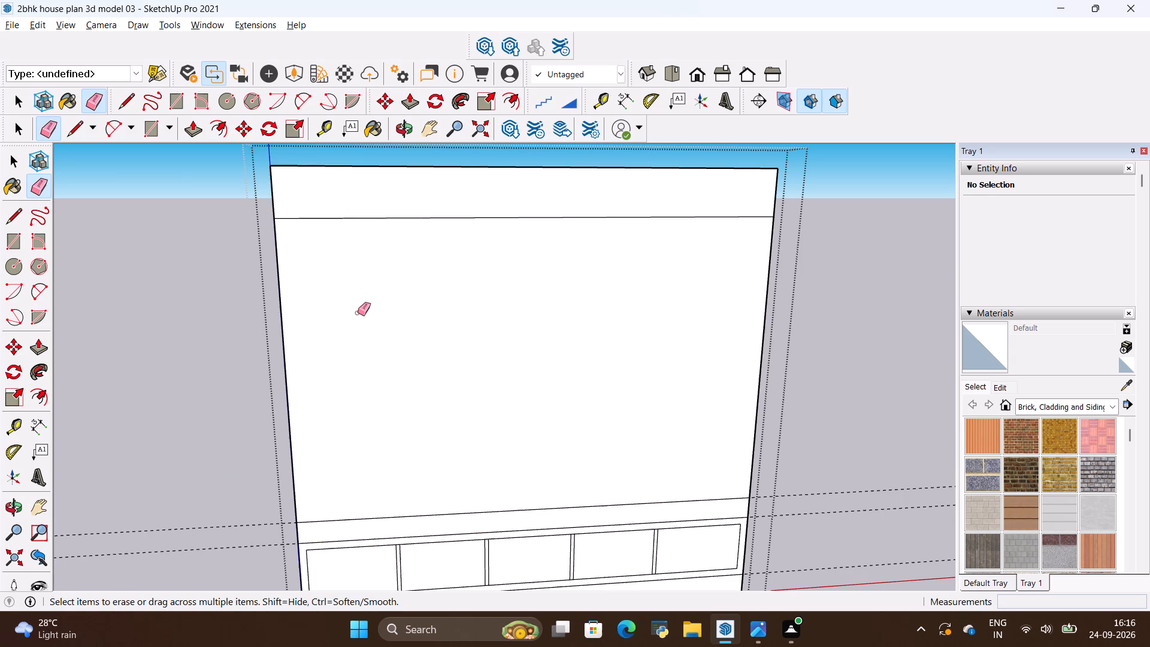
pyautogui.hotkey('alt', 'Tab')
pyautogui.scroll(-2, 424, 326)
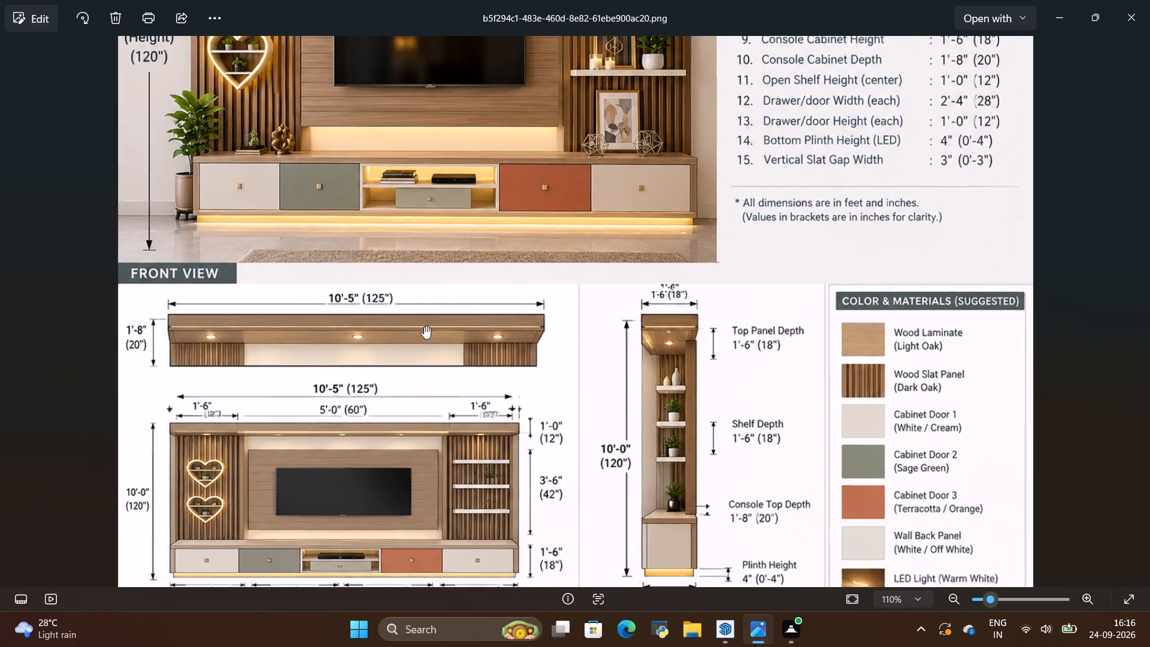
pyautogui.hotkey('alt', 'Tab')
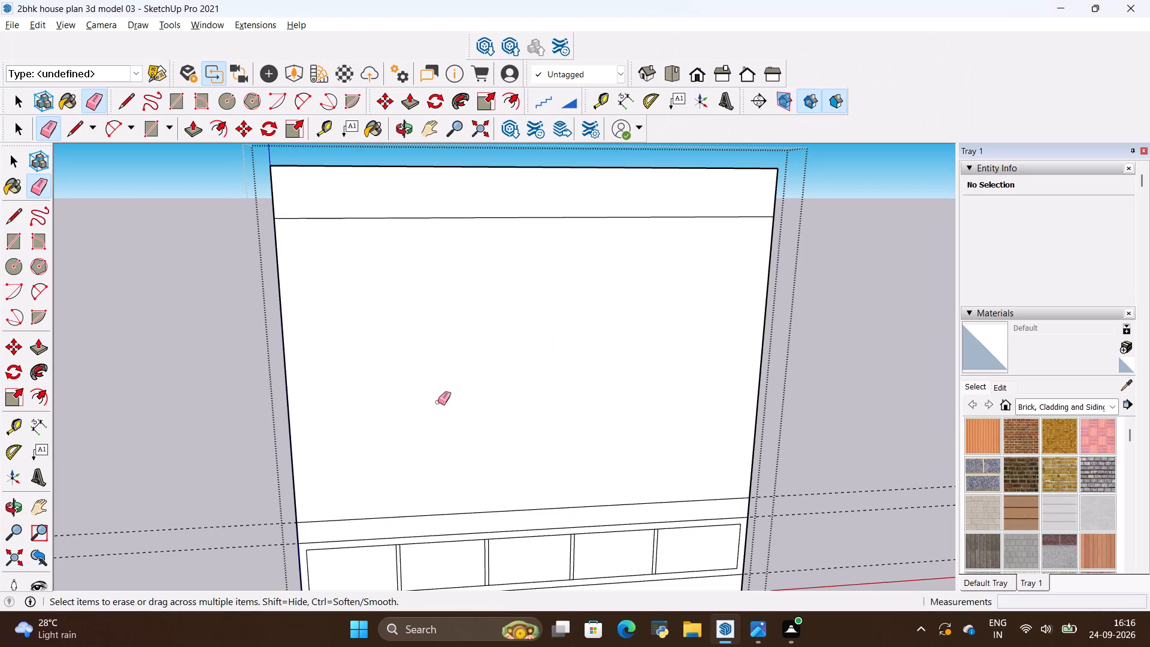
pyautogui.hotkey('alt', 'Tab')
pyautogui.hotkey('alt', 'Tab')
# Place a vertical guide 18" inward from the wall unit's left edge for the slat panel.
pyautogui.press('t')
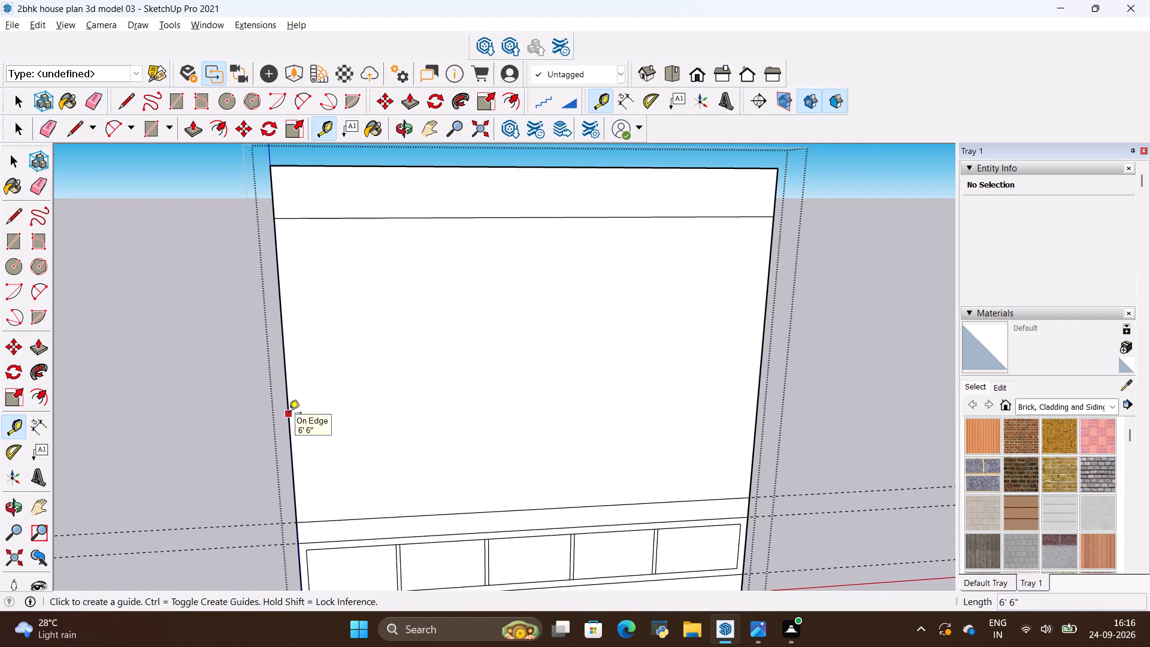
pyautogui.click(289, 414)
pyautogui.press('BackSpace')
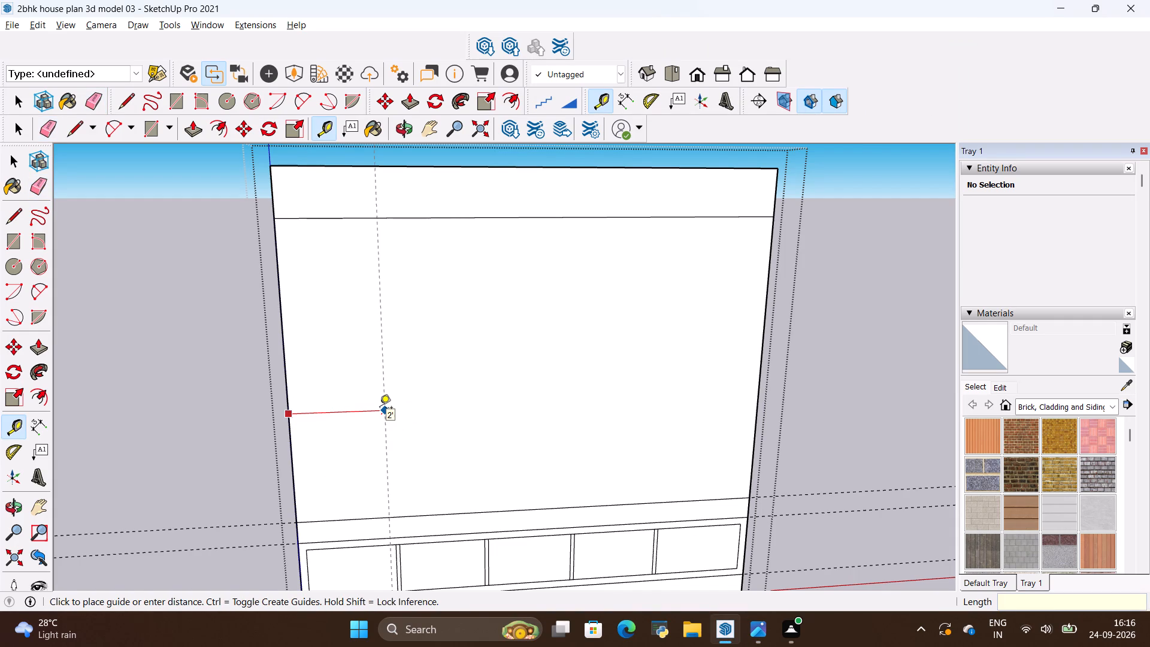
pyautogui.write('18')
pyautogui.hotkey('shift', '"')
pyautogui.press('Return')
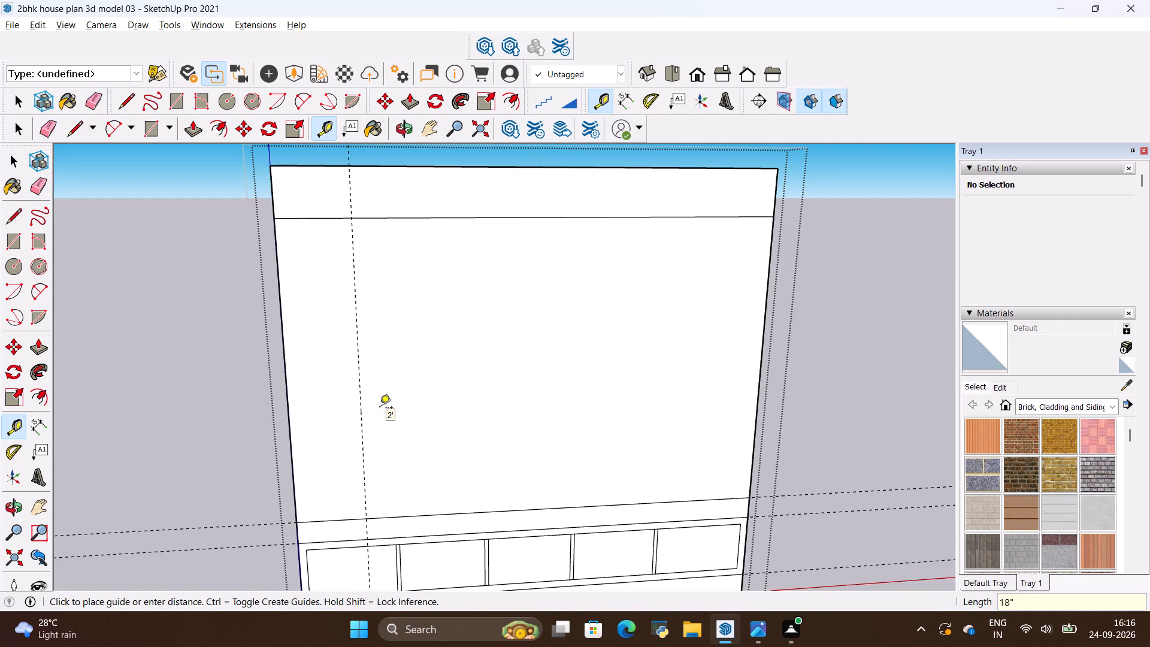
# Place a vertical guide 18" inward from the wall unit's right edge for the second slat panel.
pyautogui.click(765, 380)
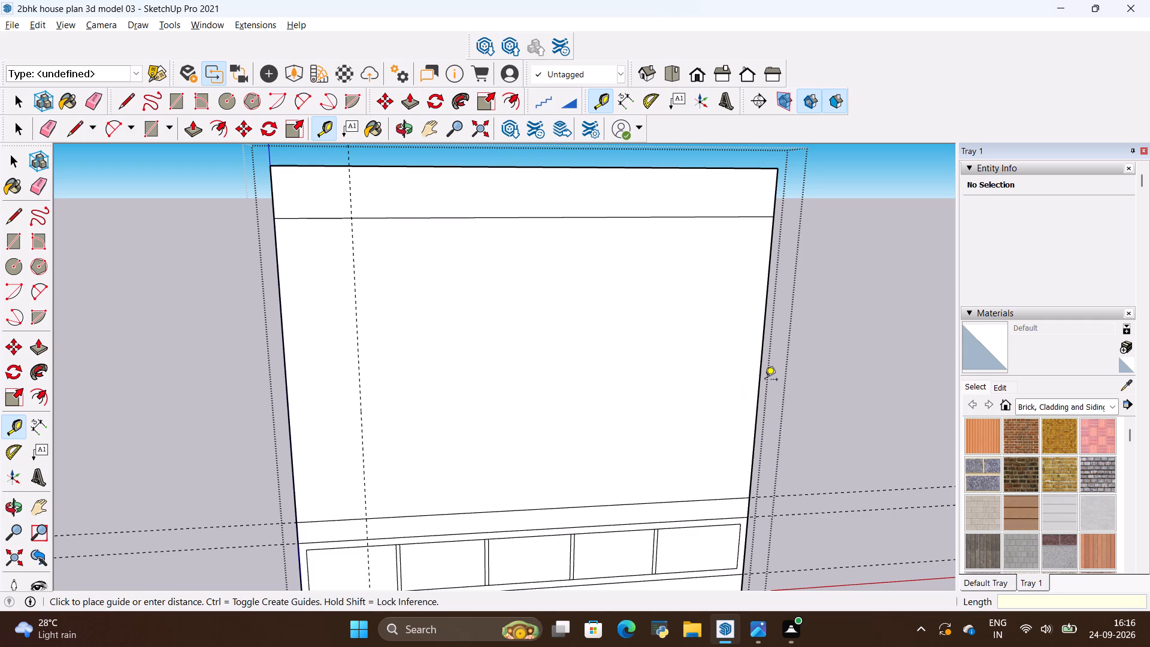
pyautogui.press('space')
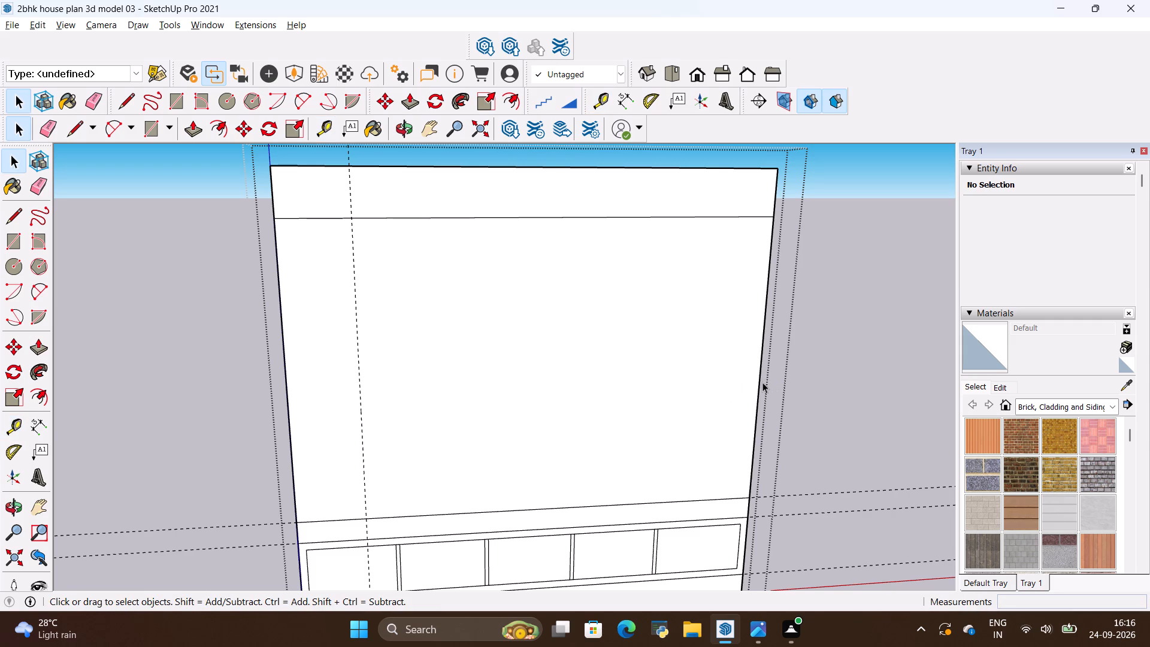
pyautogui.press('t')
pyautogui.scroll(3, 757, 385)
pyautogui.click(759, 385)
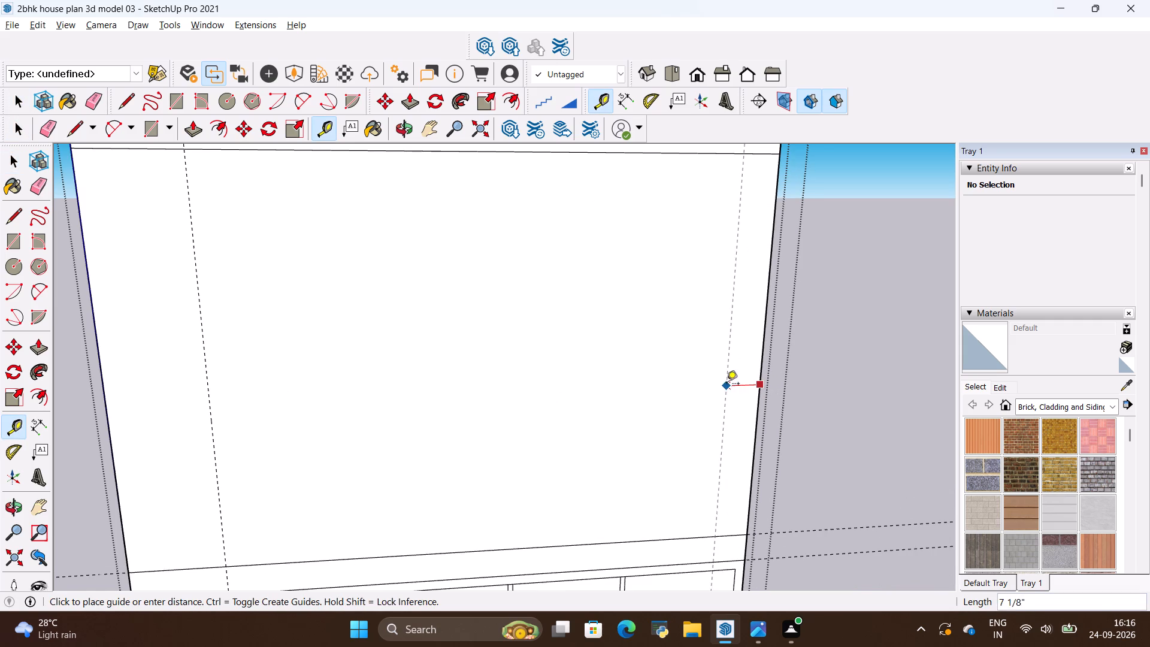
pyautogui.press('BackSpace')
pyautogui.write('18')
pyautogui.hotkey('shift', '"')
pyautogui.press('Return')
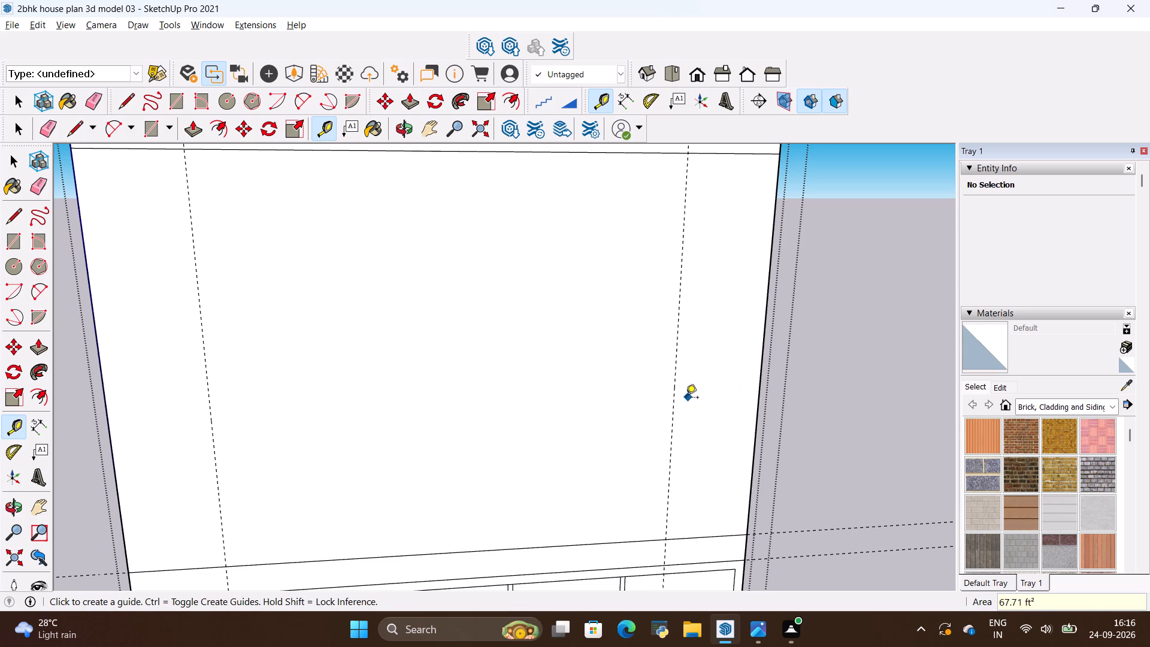
# Check the reference elevation and undo both 18" vertical slat panel guides.
pyautogui.scroll(-2, 670, 396)
pyautogui.hotkey('alt', 'Tab')
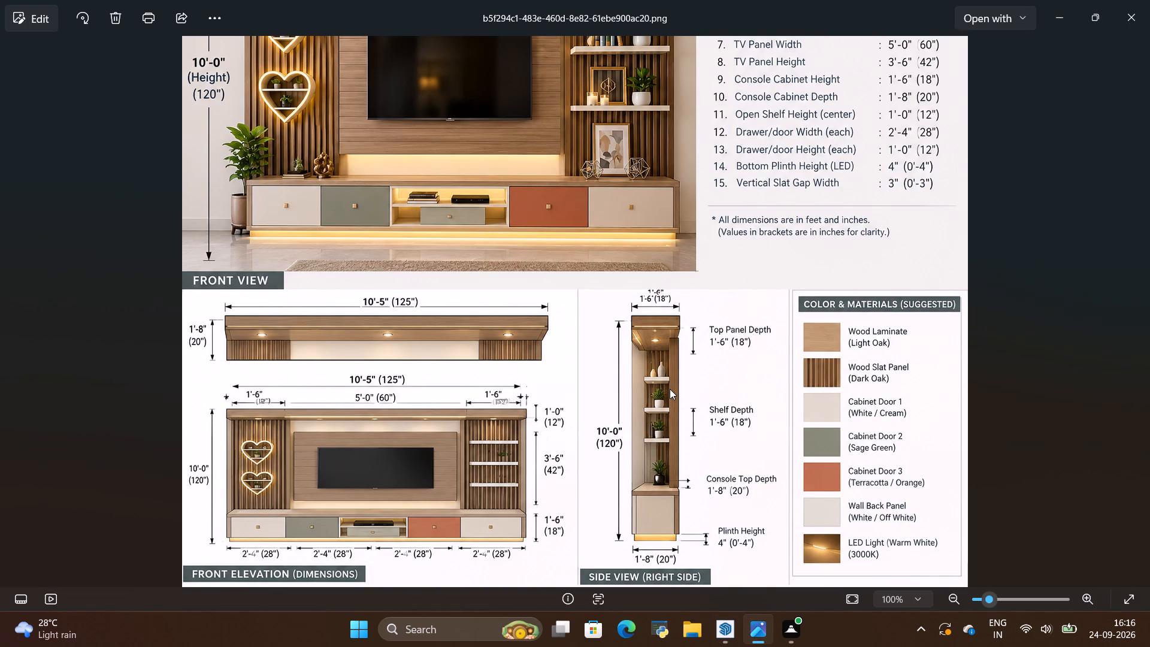
pyautogui.hotkey('alt', 'Tab')
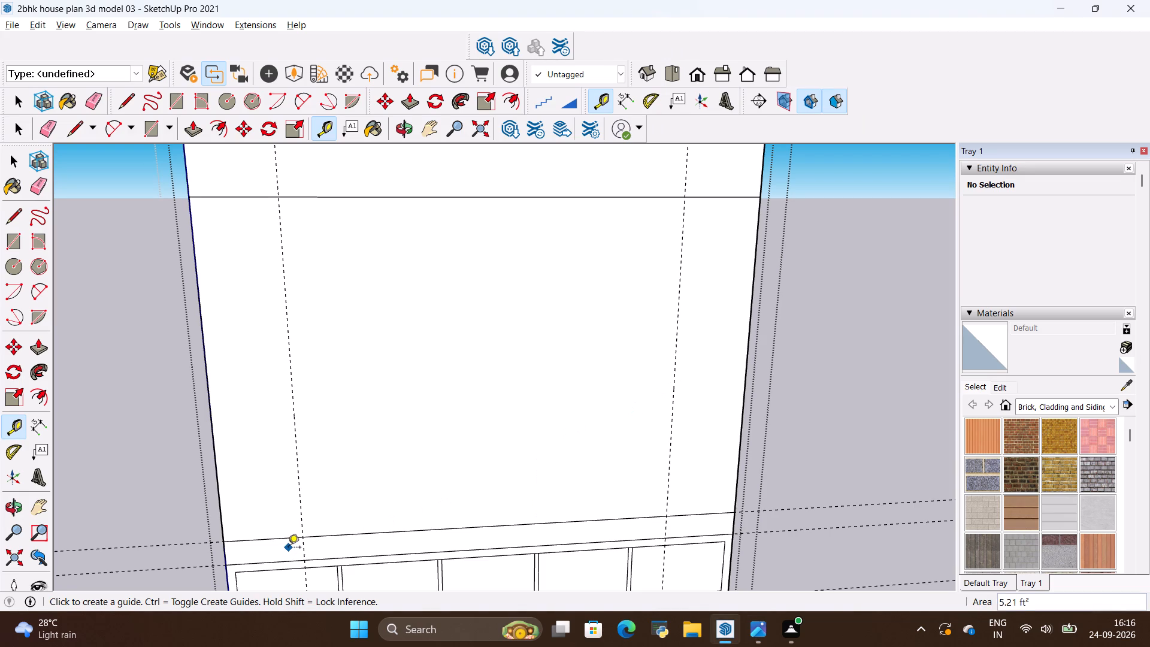
pyautogui.click(304, 542)
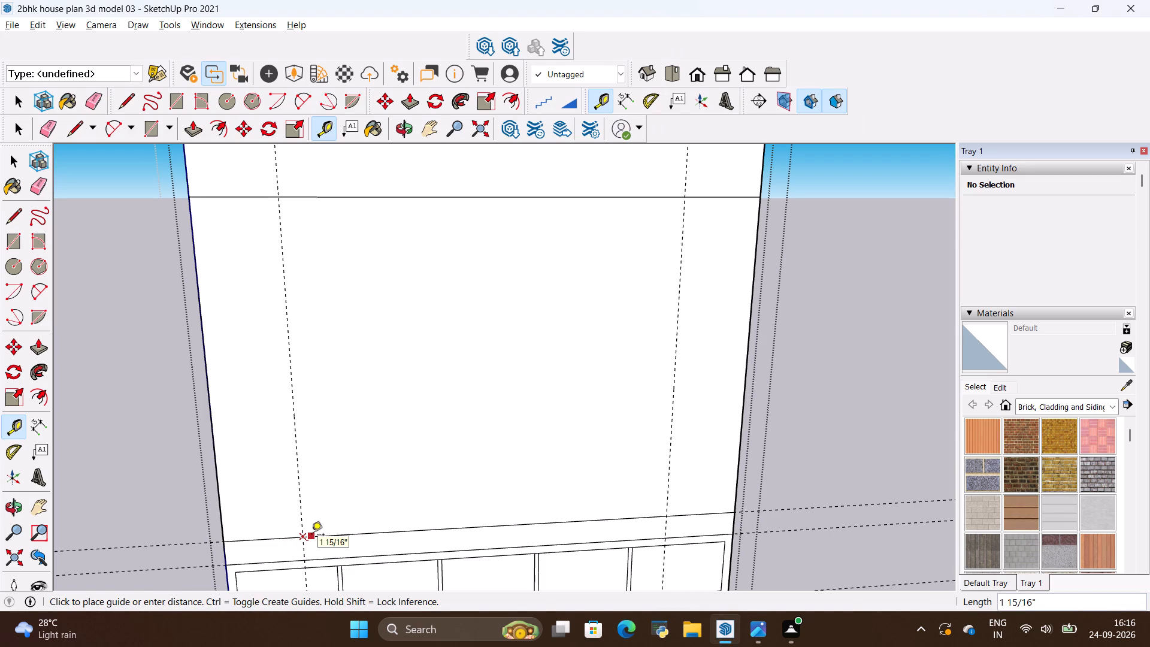
pyautogui.hotkey('alt', 'BackSpace')
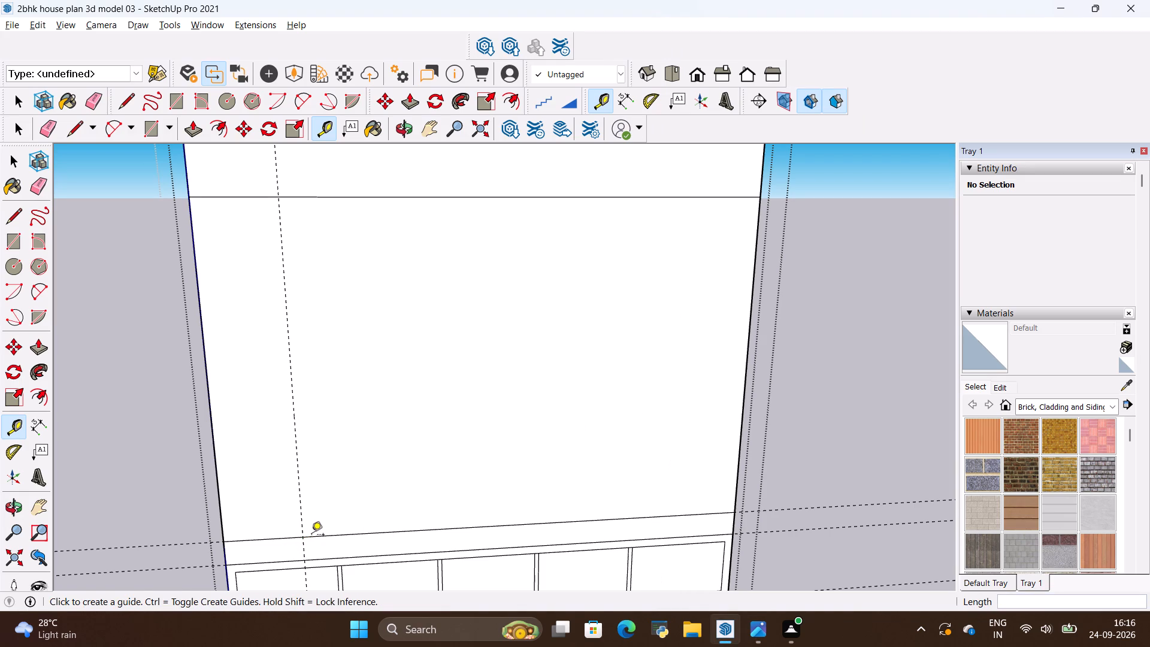
pyautogui.hotkey('alt', 'BackSpace')
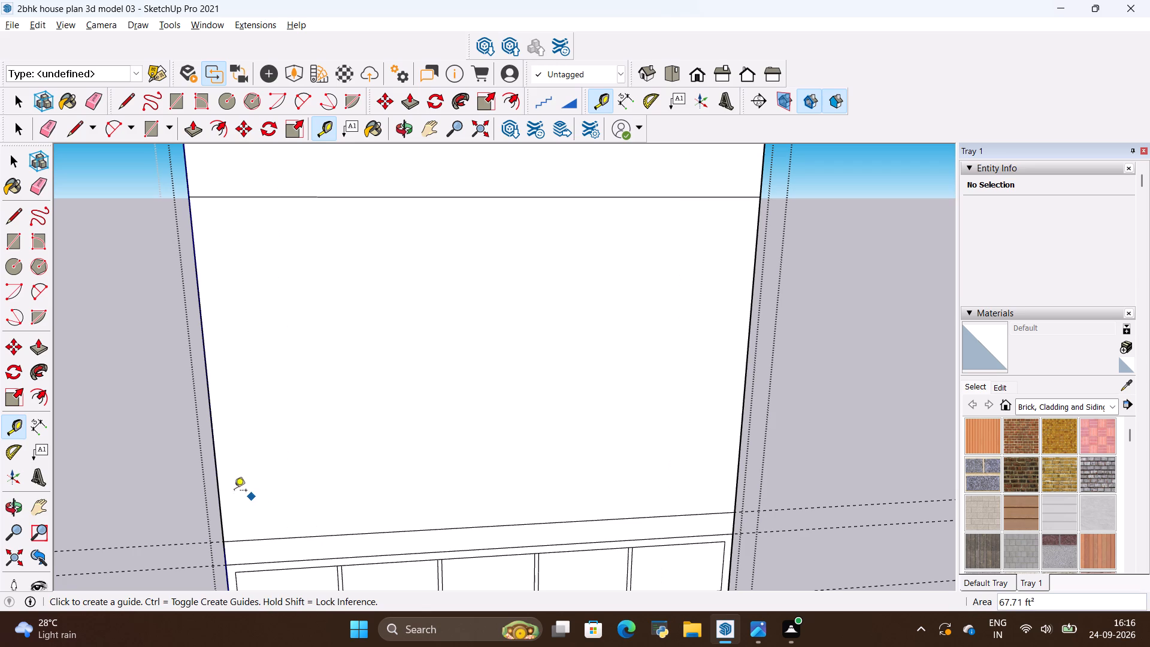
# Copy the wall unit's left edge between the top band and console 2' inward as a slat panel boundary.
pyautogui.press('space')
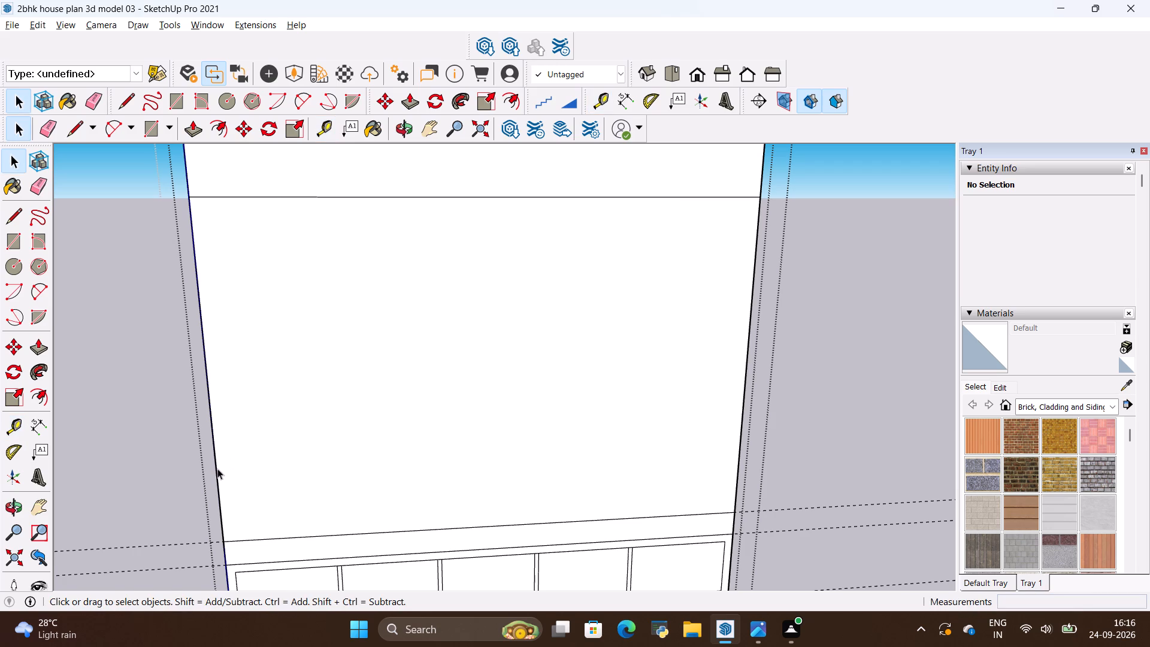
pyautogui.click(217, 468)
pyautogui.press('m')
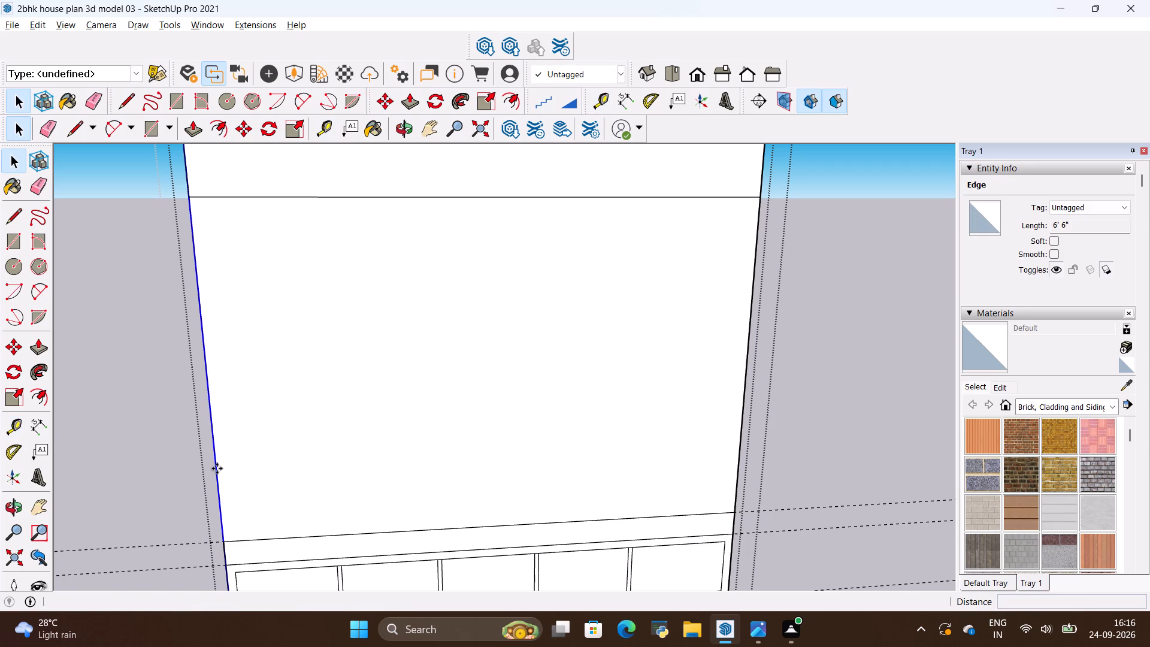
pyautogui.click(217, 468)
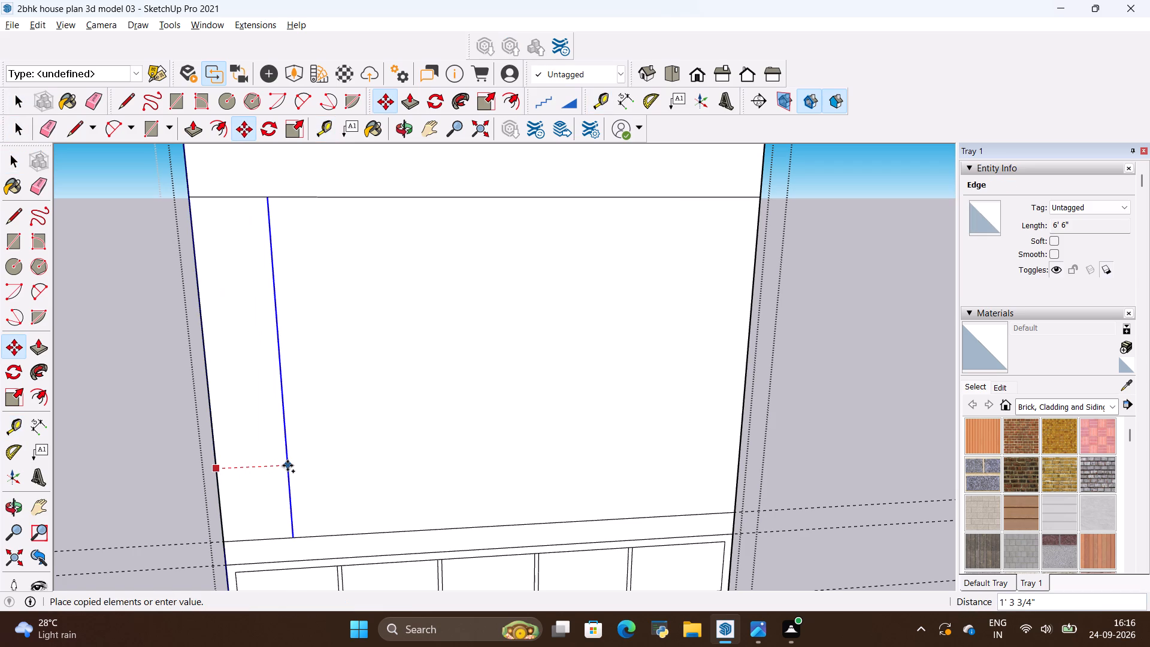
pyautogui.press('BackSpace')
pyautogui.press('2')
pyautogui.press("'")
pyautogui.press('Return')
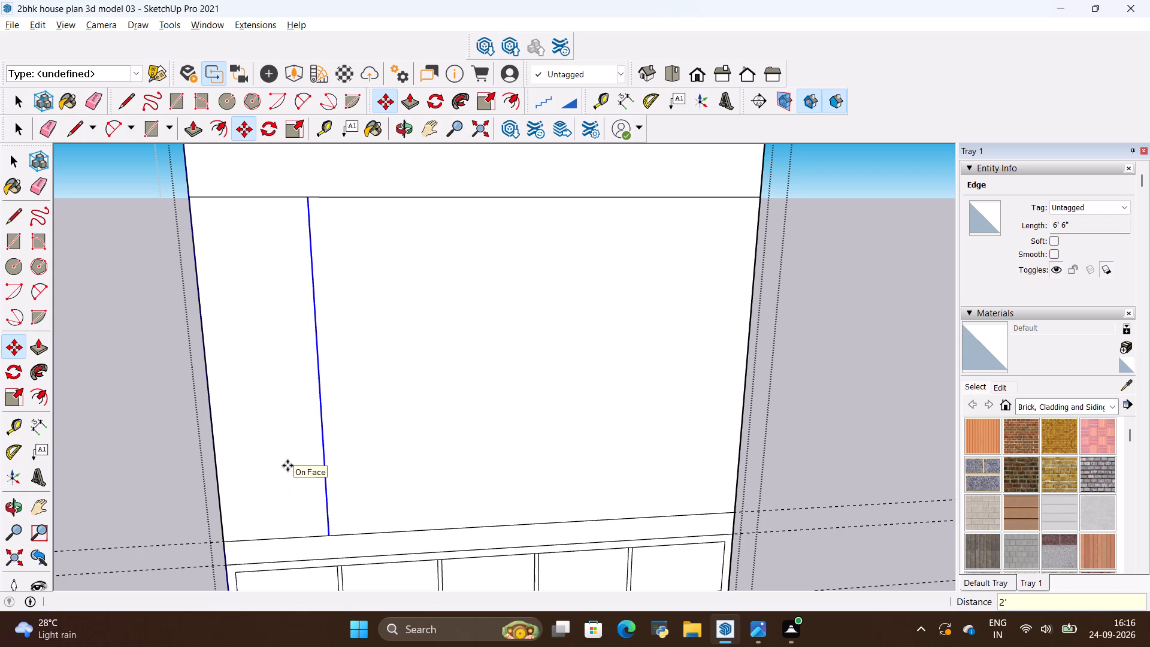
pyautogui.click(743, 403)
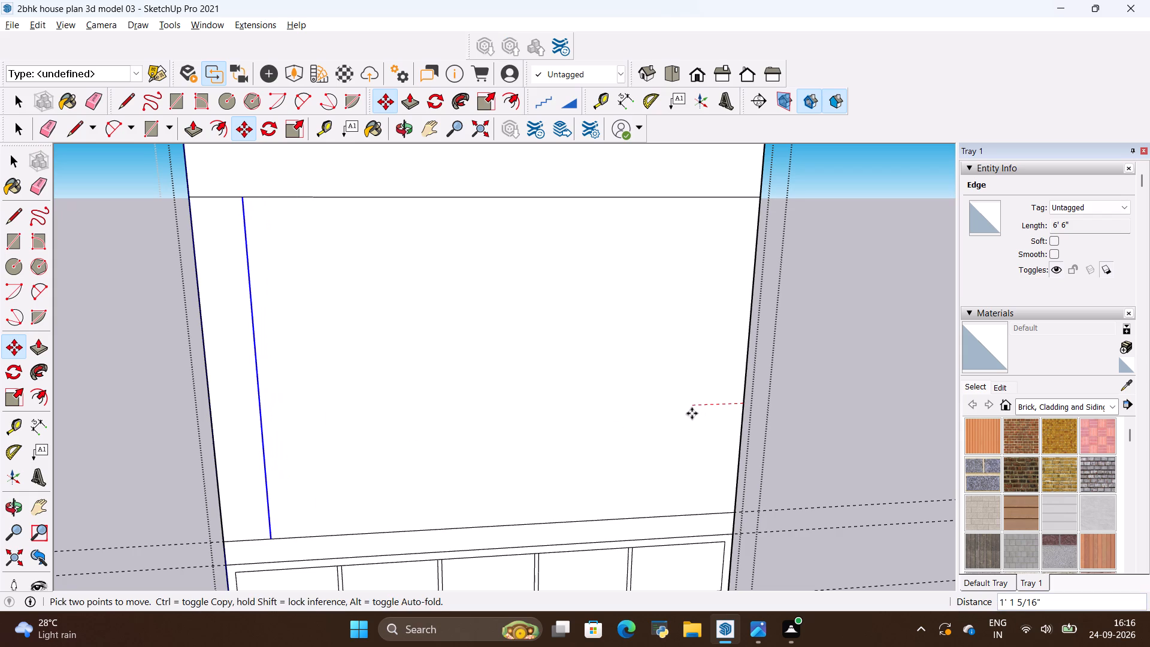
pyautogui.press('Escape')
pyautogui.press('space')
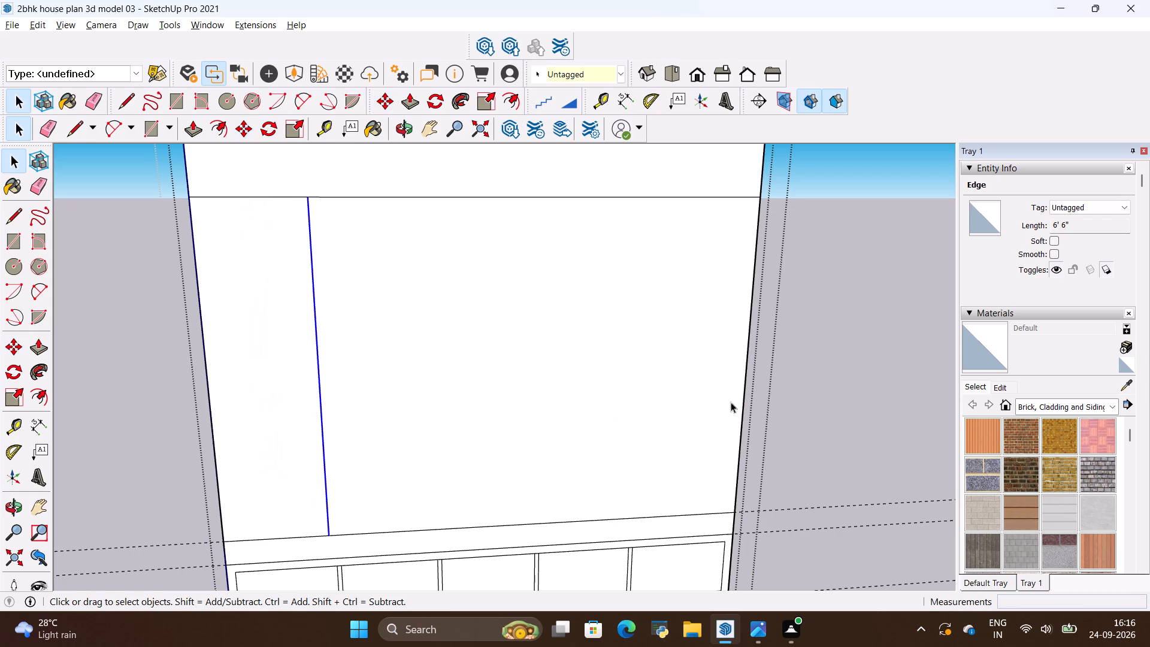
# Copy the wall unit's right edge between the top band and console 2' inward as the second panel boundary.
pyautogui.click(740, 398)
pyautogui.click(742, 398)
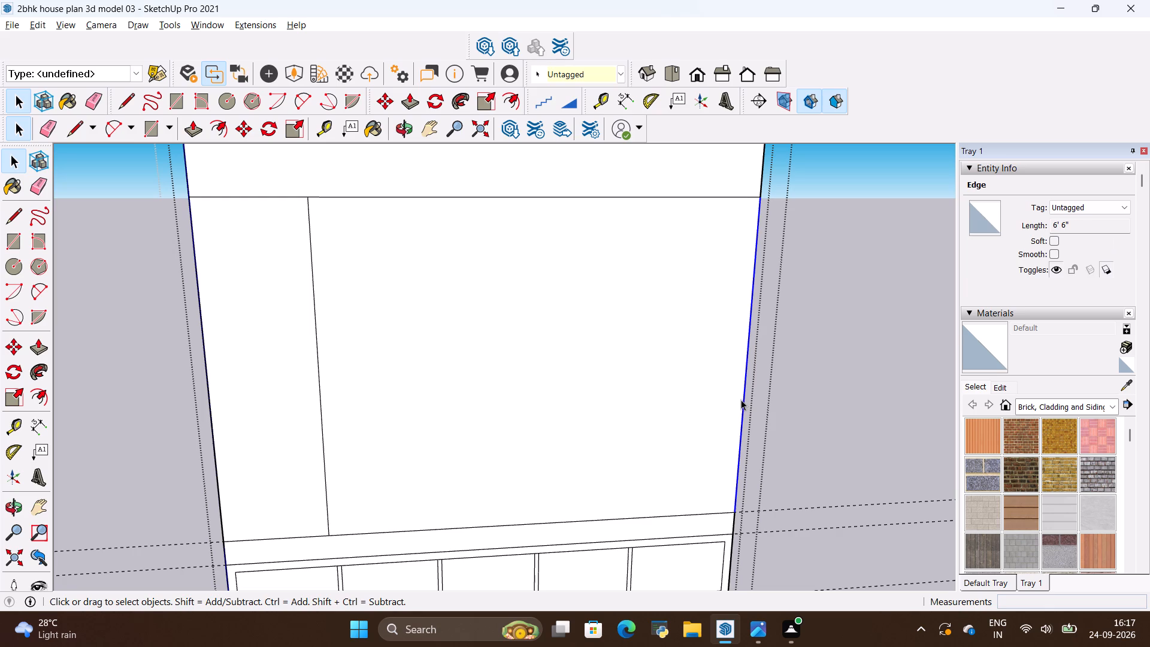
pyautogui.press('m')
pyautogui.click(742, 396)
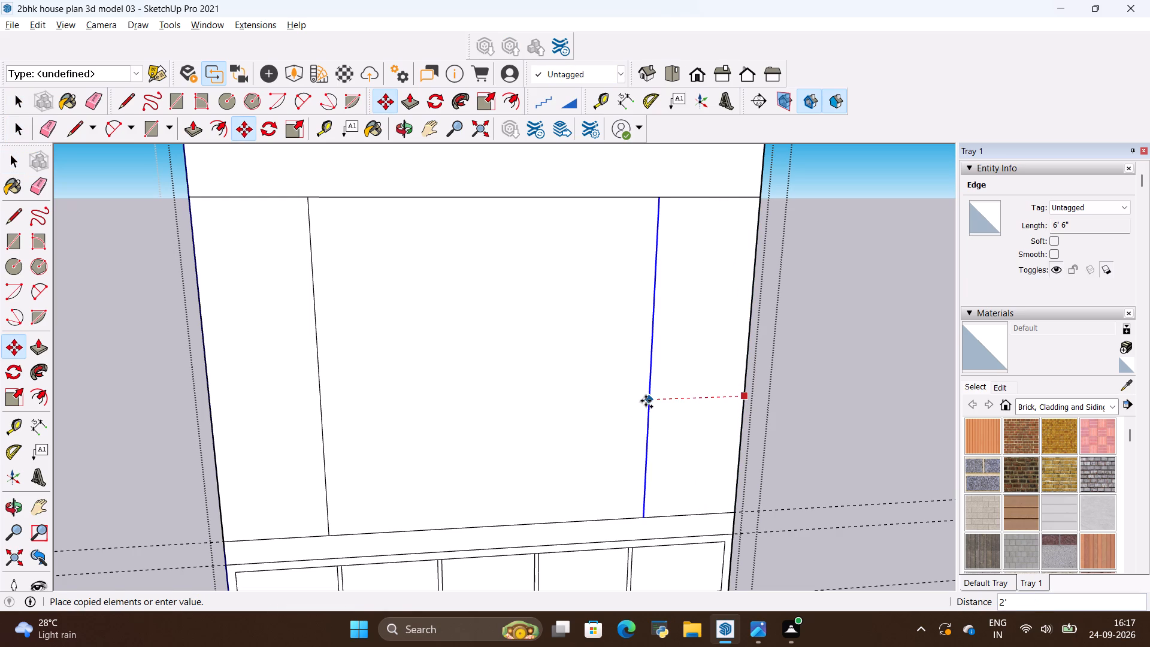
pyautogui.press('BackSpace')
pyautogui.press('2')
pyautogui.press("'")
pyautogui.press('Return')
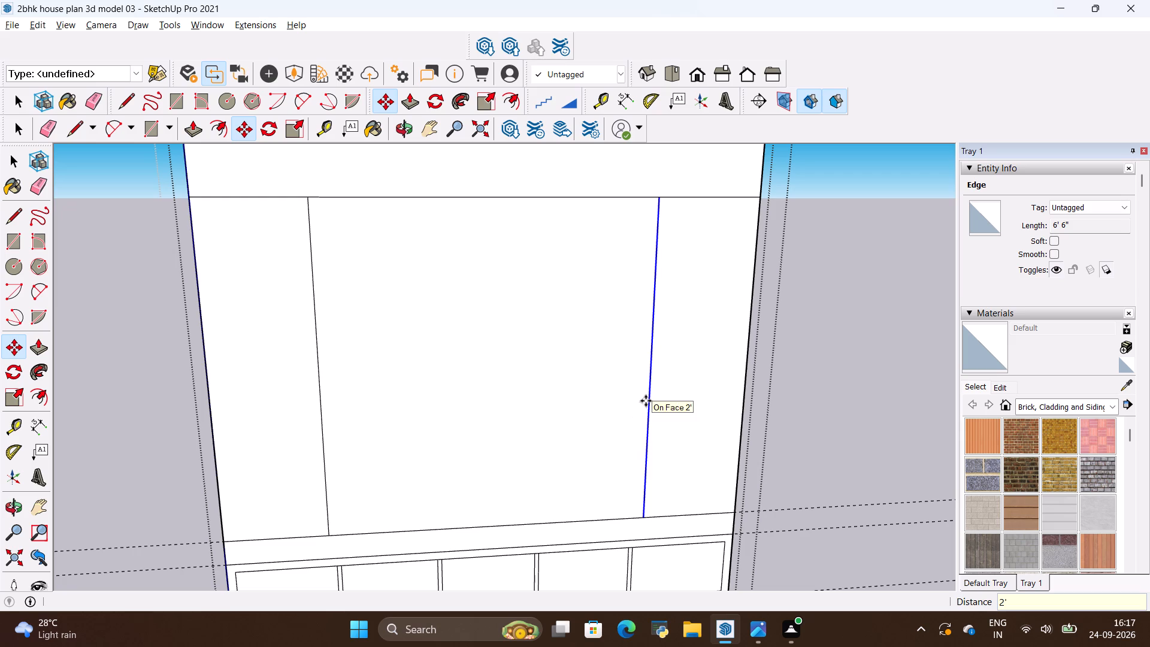
# Compare the three-part area above the console with the reference front elevation's slat panels, frame posts and TV panel.
pyautogui.scroll(3, 642, 462)
pyautogui.scroll(-5, 604, 435)
pyautogui.moveTo(604, 440); pyautogui.dragTo(526, 463, button='middle')
pyautogui.press('space')
pyautogui.press('space')
pyautogui.scroll(1, 562, 467)
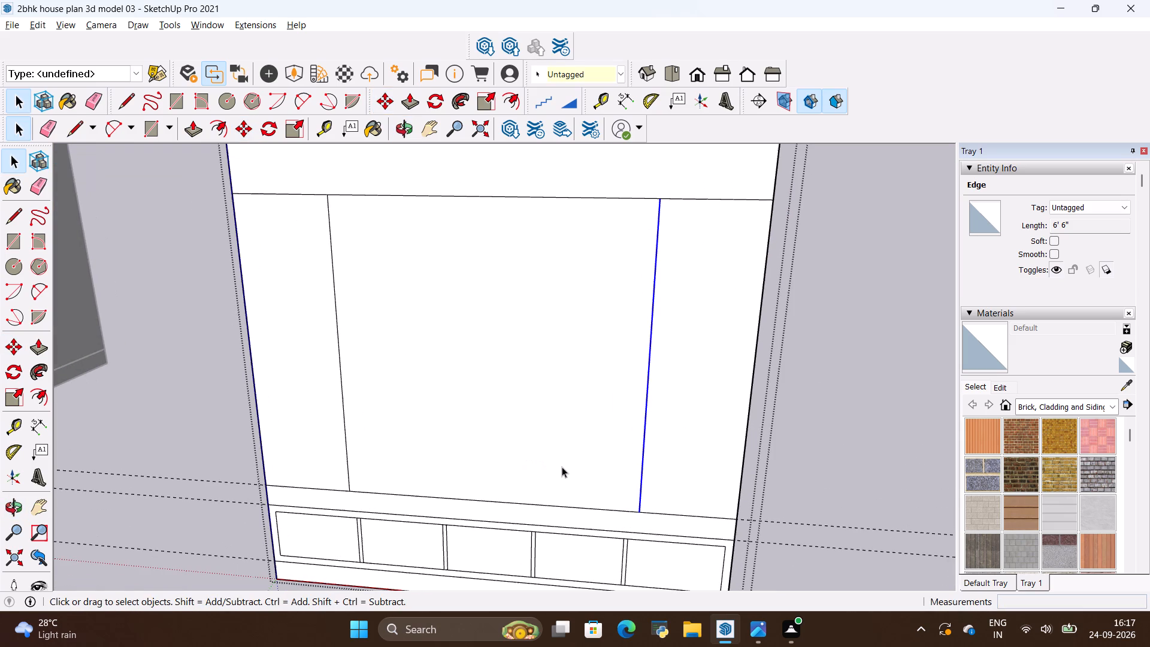
pyautogui.click(564, 467)
pyautogui.scroll(-4, 567, 464)
pyautogui.moveTo(552, 463); pyautogui.dragTo(591, 469, button='middle')
pyautogui.hotkey('alt', 'Tab')
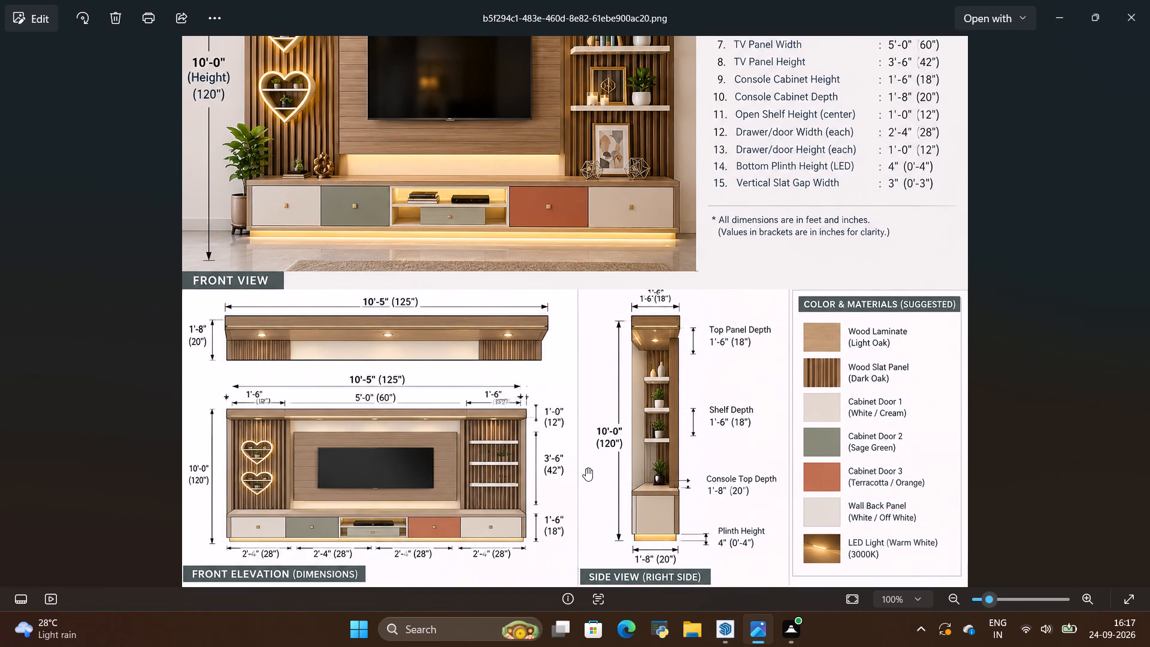
pyautogui.scroll(4, 495, 436)
pyautogui.scroll(2, 476, 494)
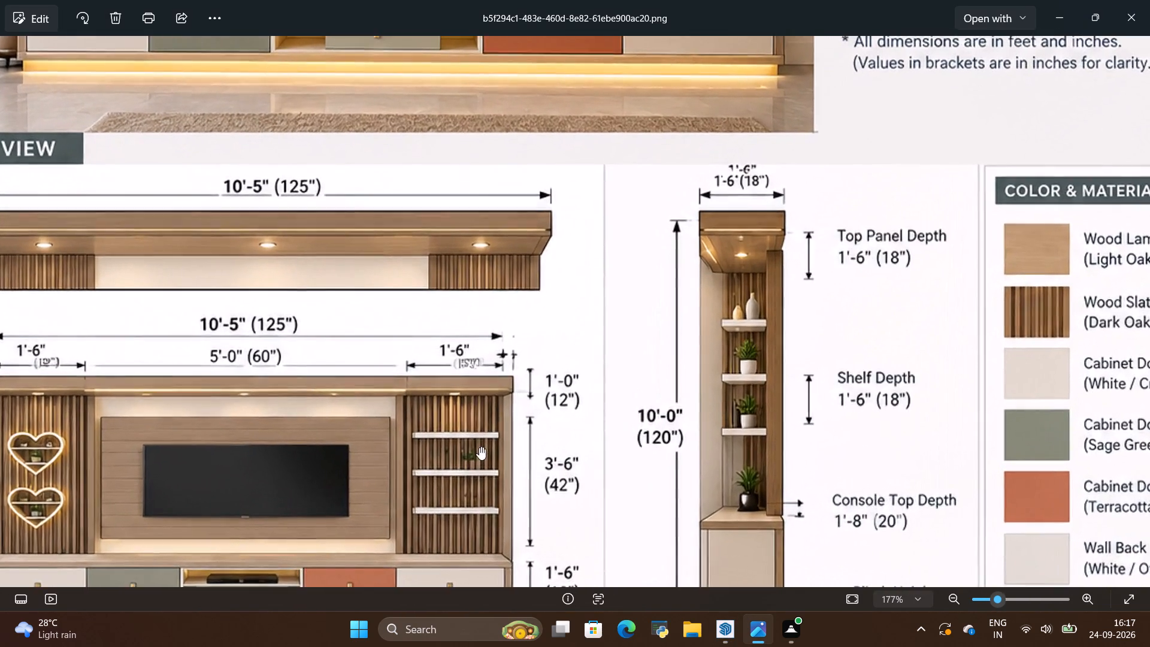
pyautogui.scroll(-5, 479, 447)
pyautogui.scroll(4, 461, 527)
pyautogui.hotkey('alt', 'Tab')
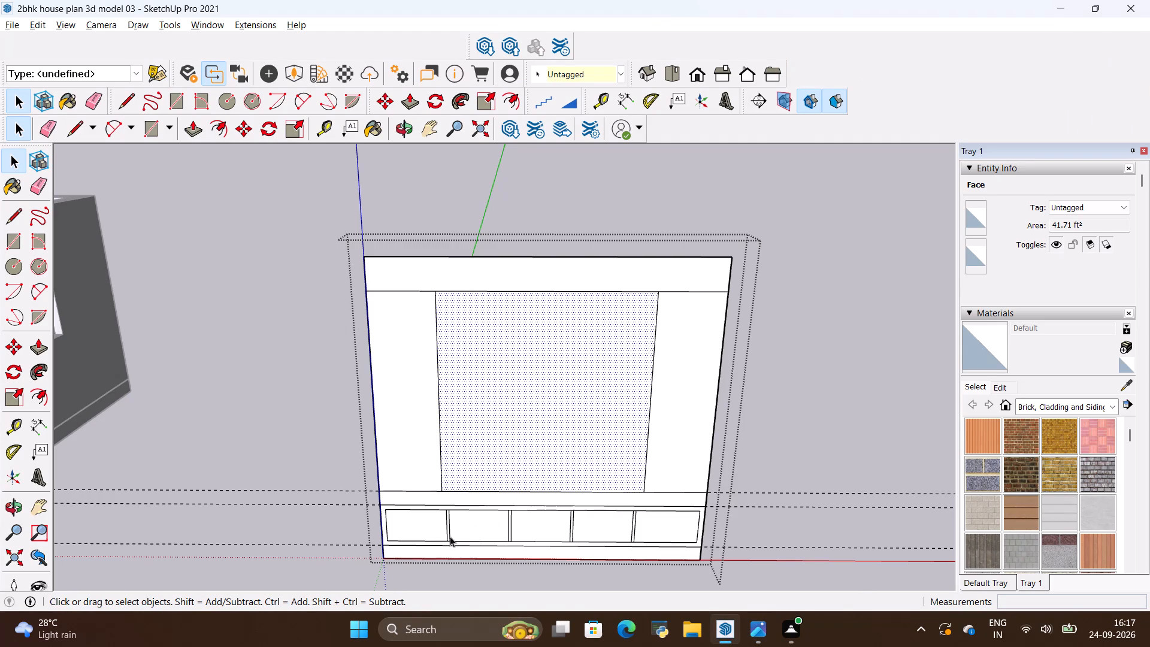
pyautogui.scroll(4, 420, 549)
pyautogui.scroll(-4, 455, 453)
pyautogui.hotkey('alt', 'Tab')
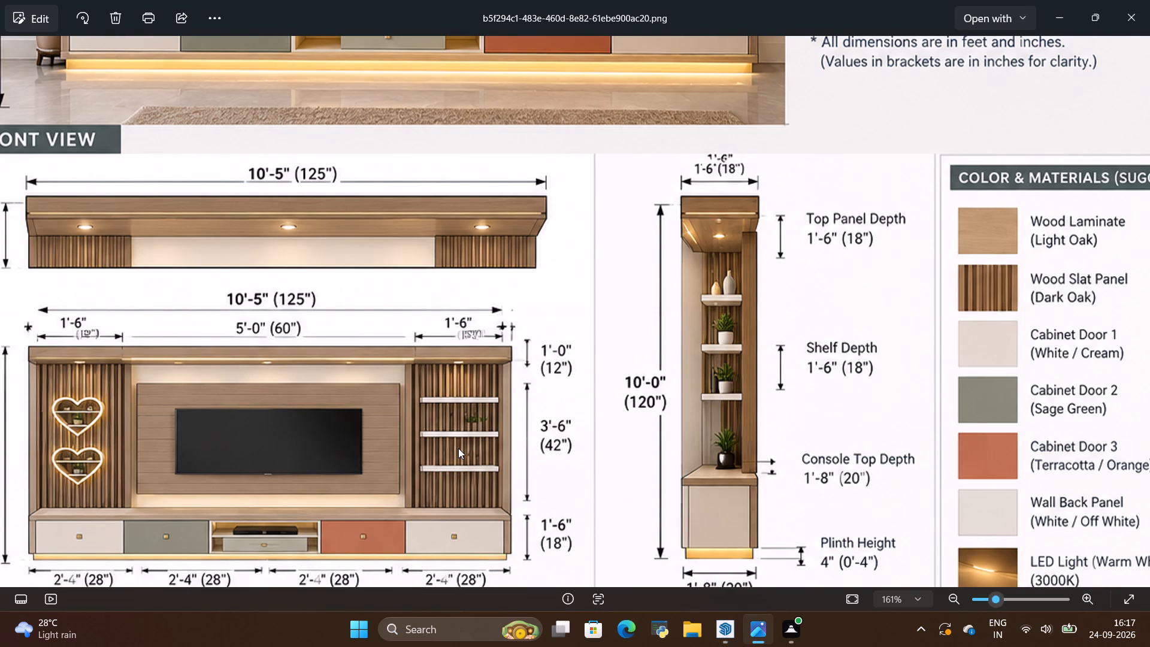
pyautogui.hotkey('alt', 'Tab')
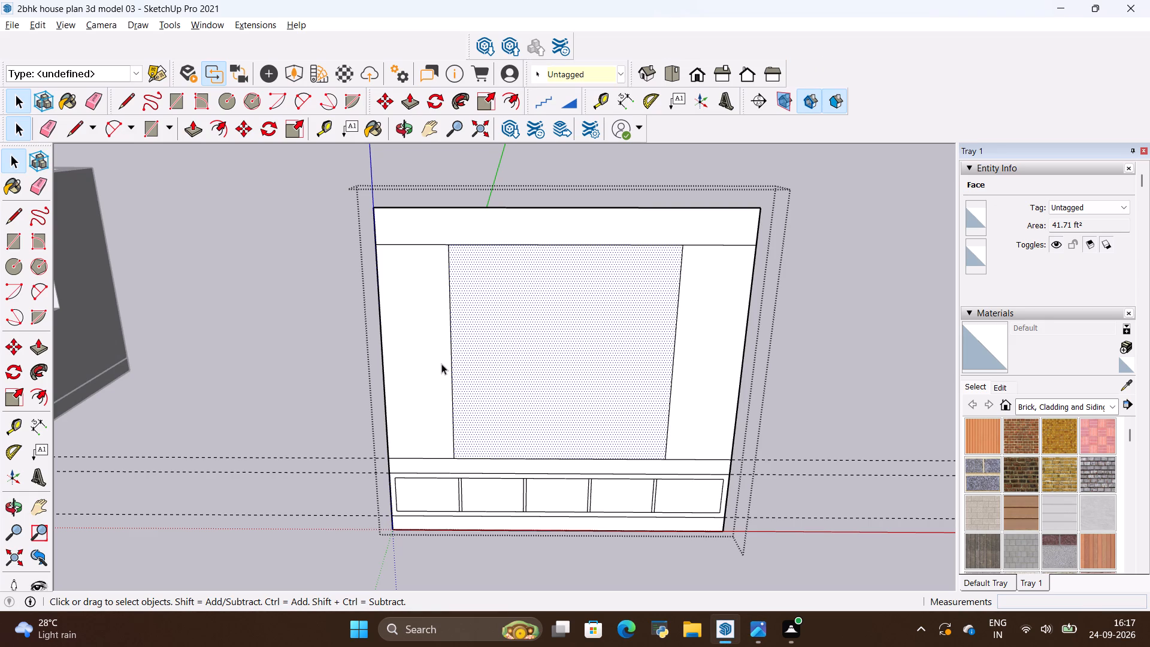
pyautogui.hotkey('alt', 'Tab')
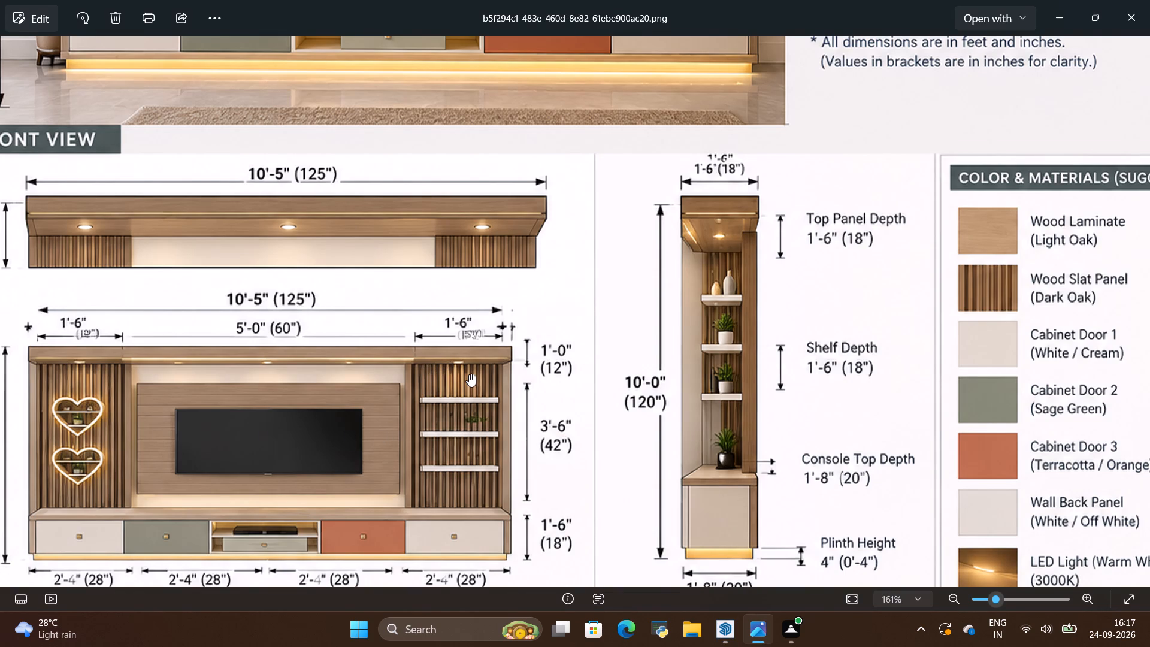
pyautogui.scroll(10, 428, 372)
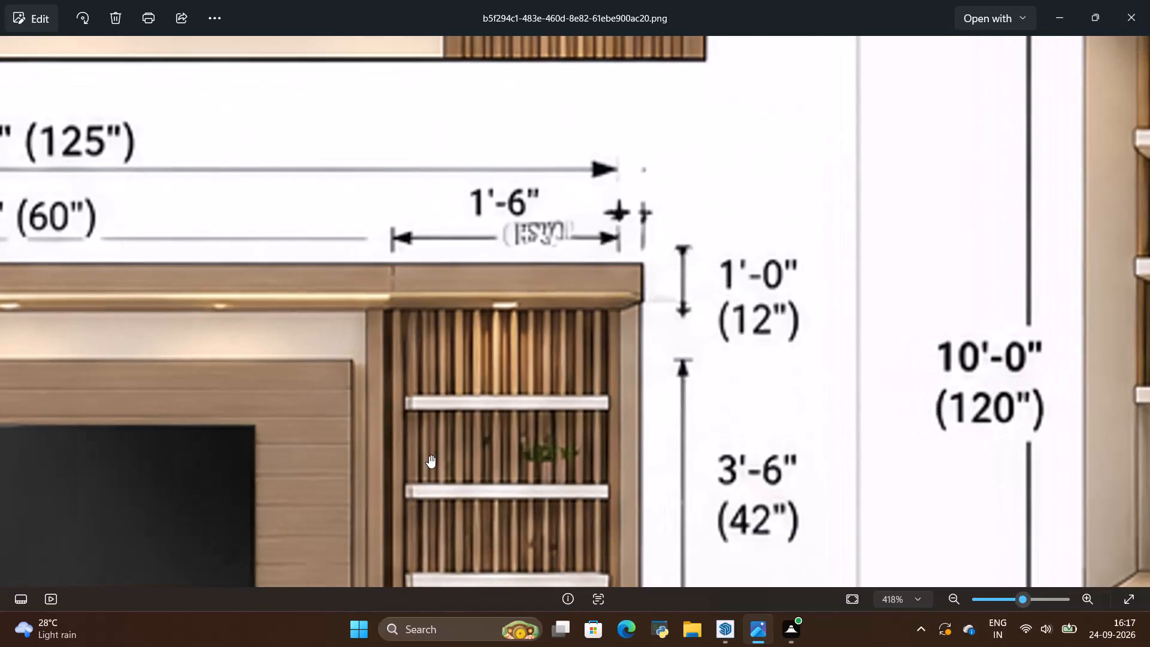
pyautogui.scroll(-10, 462, 347)
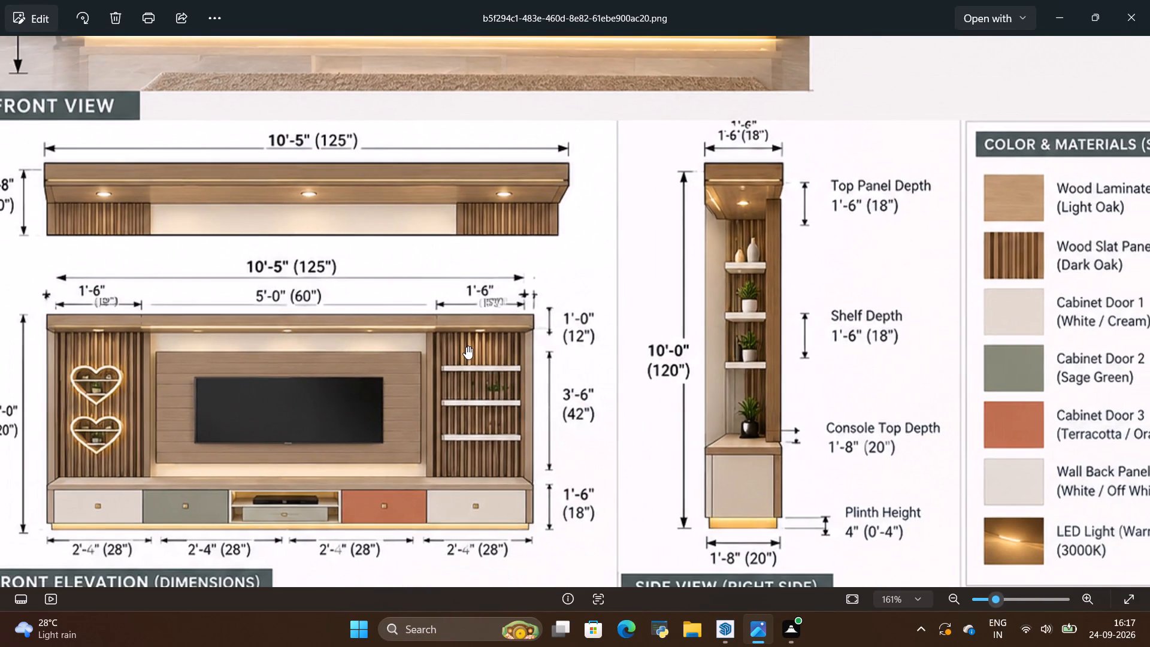
pyautogui.hotkey('alt', 'Tab')
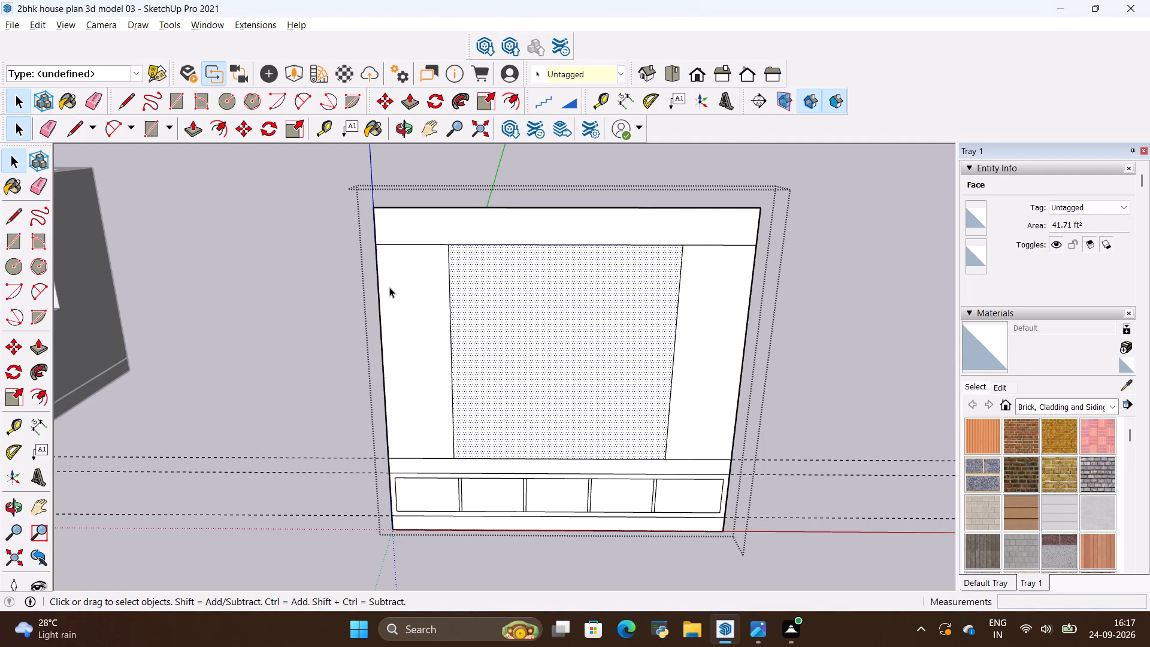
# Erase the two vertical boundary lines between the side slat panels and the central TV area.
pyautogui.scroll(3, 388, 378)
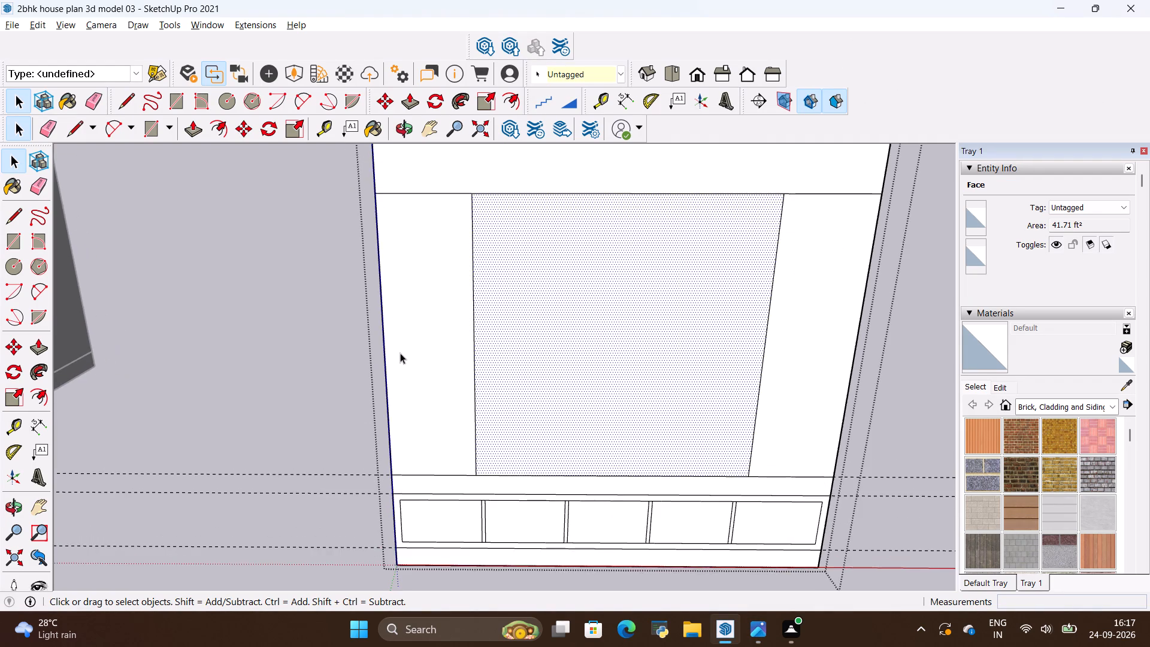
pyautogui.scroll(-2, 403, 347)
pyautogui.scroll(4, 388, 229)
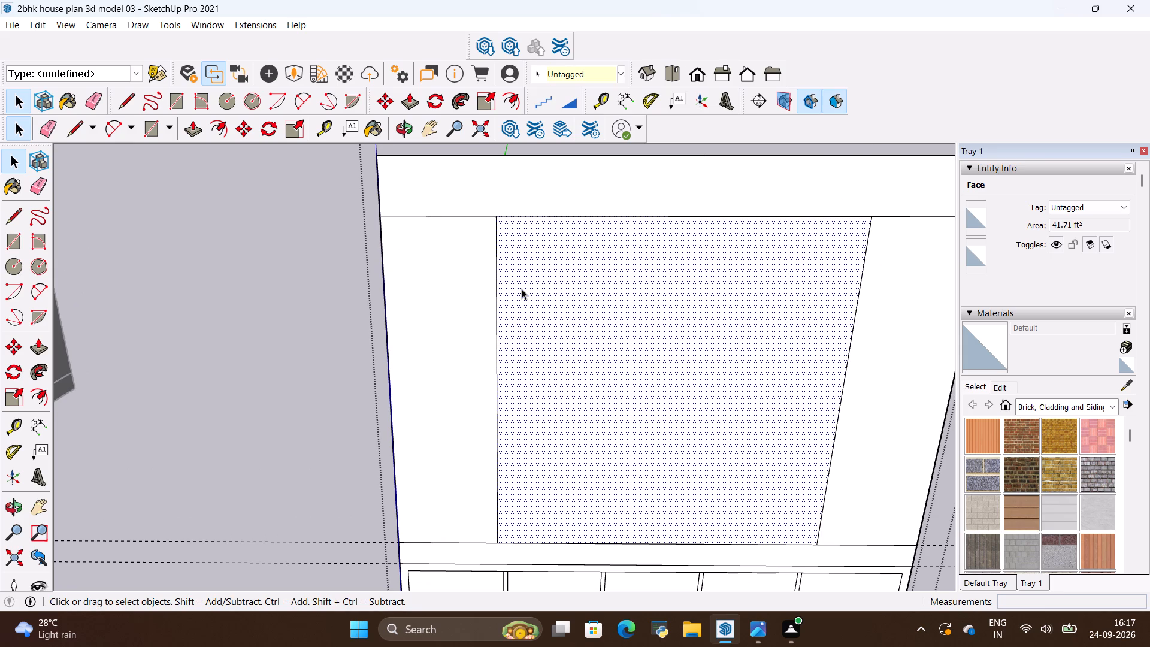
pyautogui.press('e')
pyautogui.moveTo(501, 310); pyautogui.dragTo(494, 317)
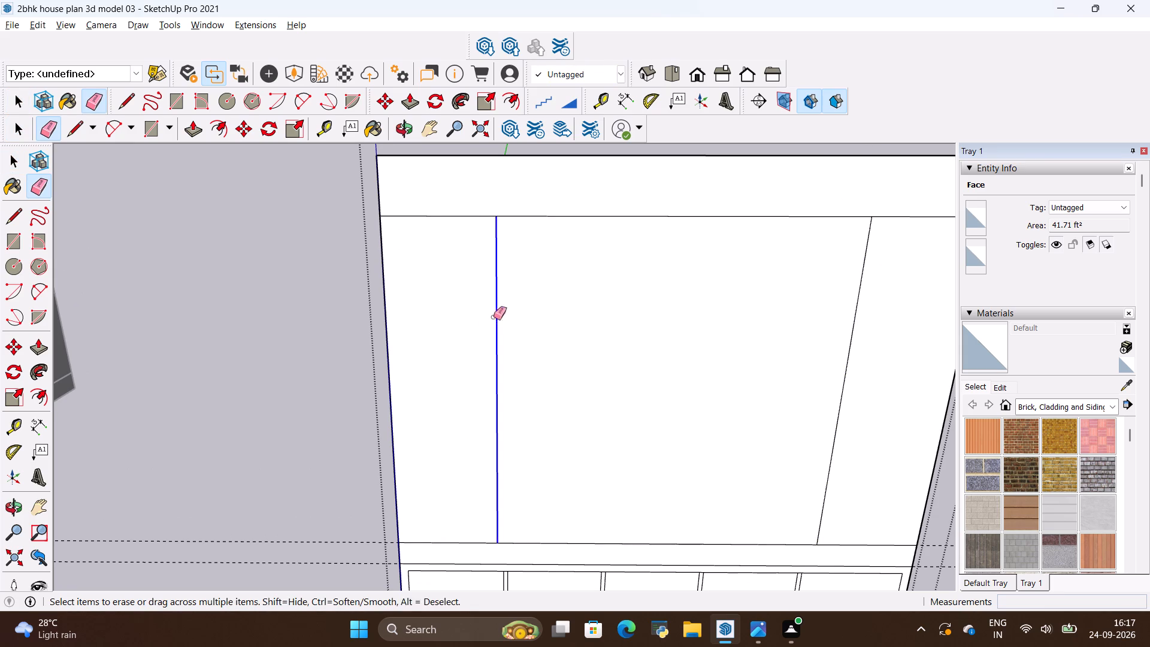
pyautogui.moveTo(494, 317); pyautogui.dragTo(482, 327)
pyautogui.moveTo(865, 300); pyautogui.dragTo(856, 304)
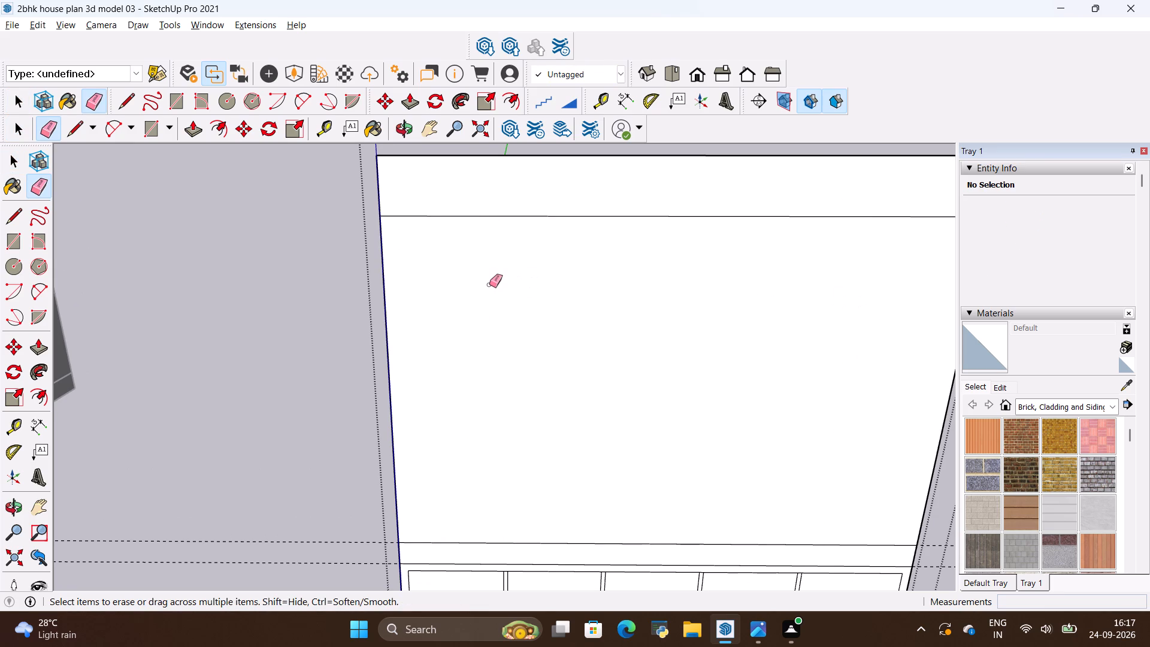
# Draw a slat rectangle about 2 1/8" wide and 6' 6" high along the wall unit's left edge, between the top band and console.
pyautogui.scroll(-1, 489, 285)
pyautogui.press('r')
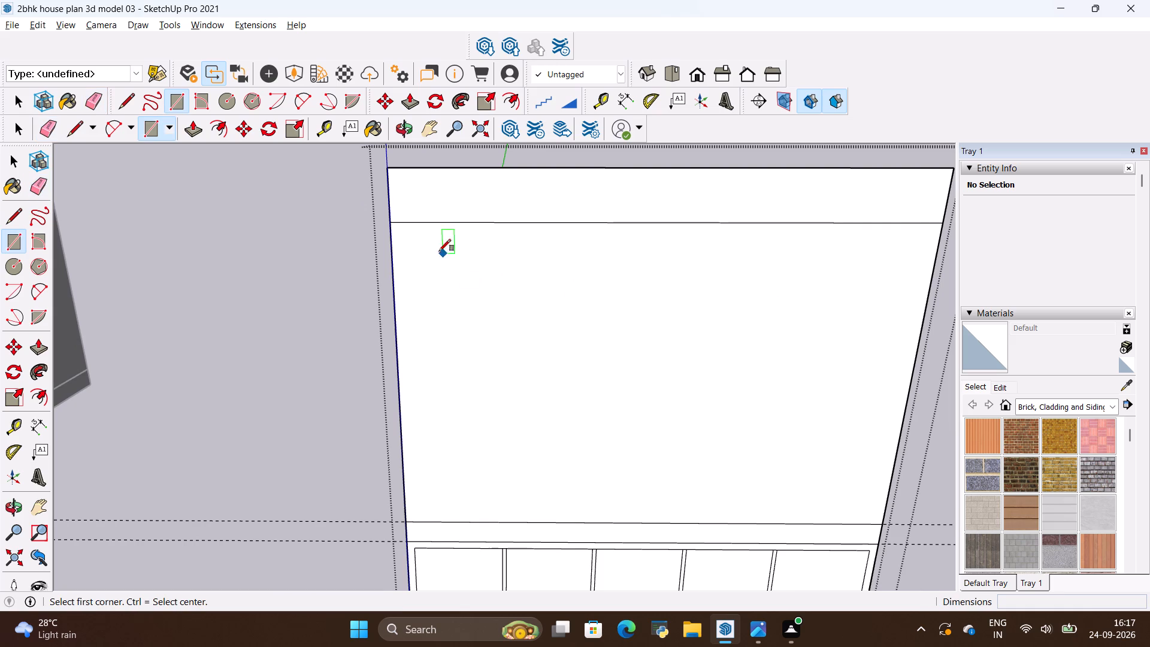
pyautogui.scroll(4, 400, 234)
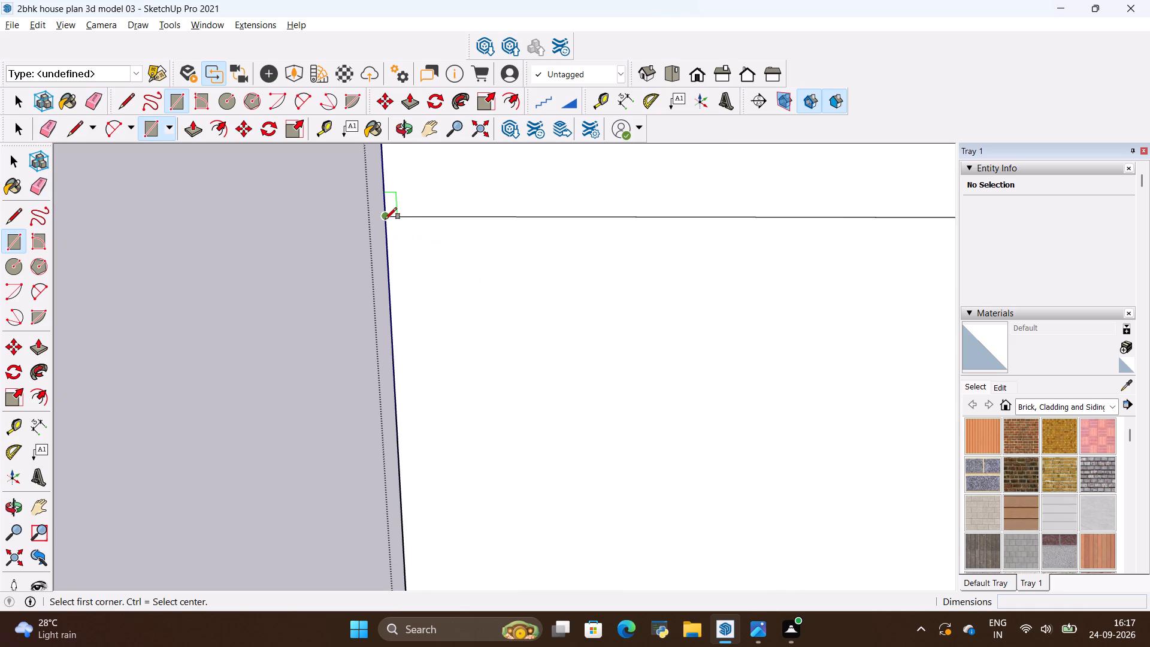
pyautogui.click(385, 219)
pyautogui.scroll(-2, 413, 240)
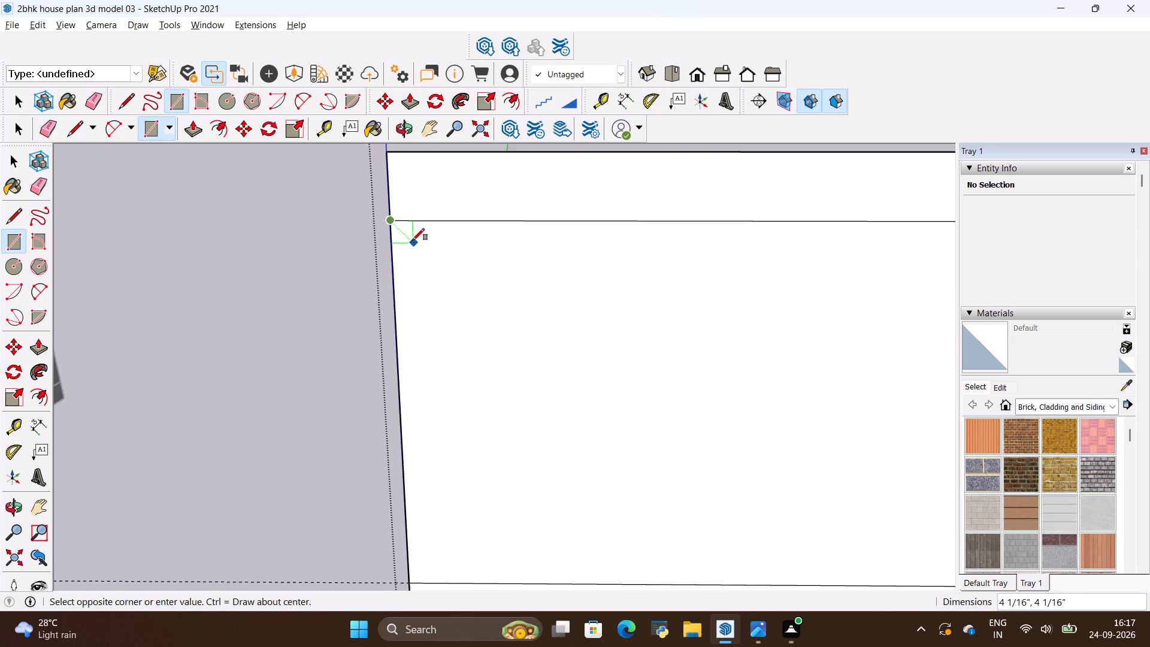
pyautogui.scroll(-4, 413, 240)
pyautogui.scroll(7, 425, 486)
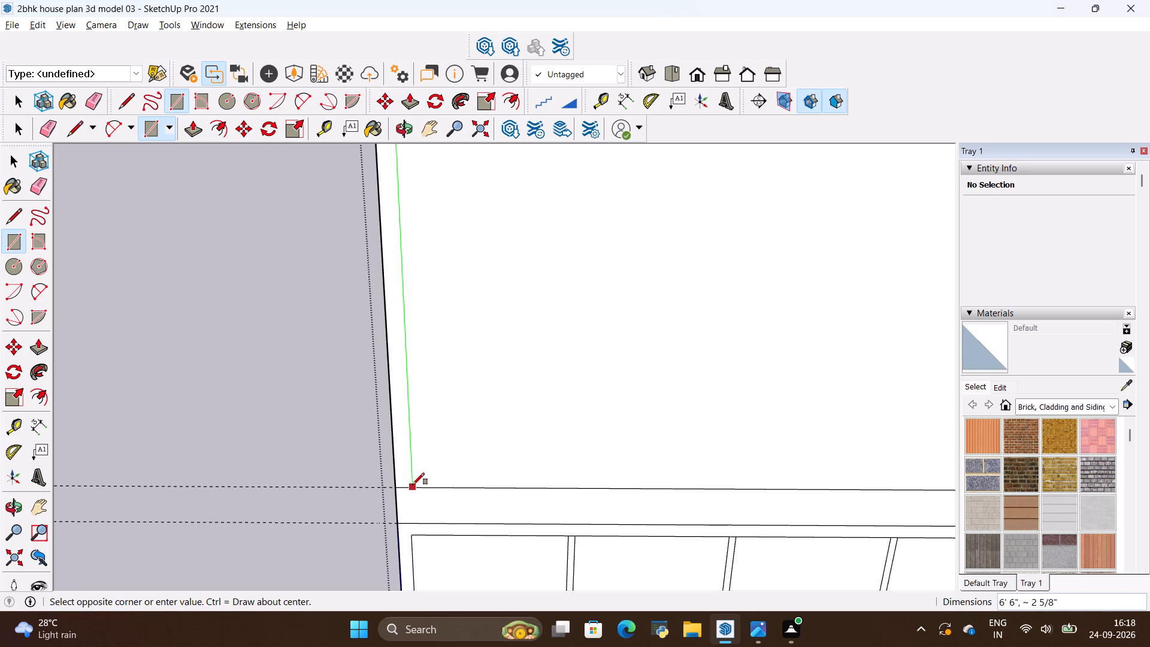
pyautogui.scroll(-9, 413, 485)
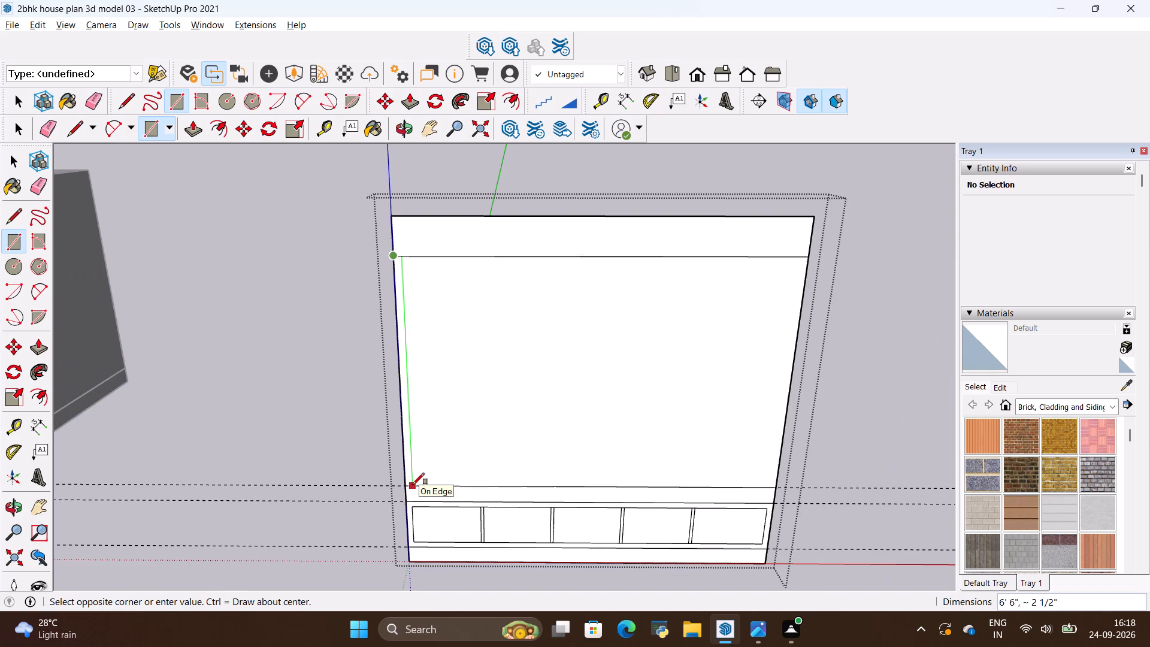
pyautogui.scroll(8, 413, 485)
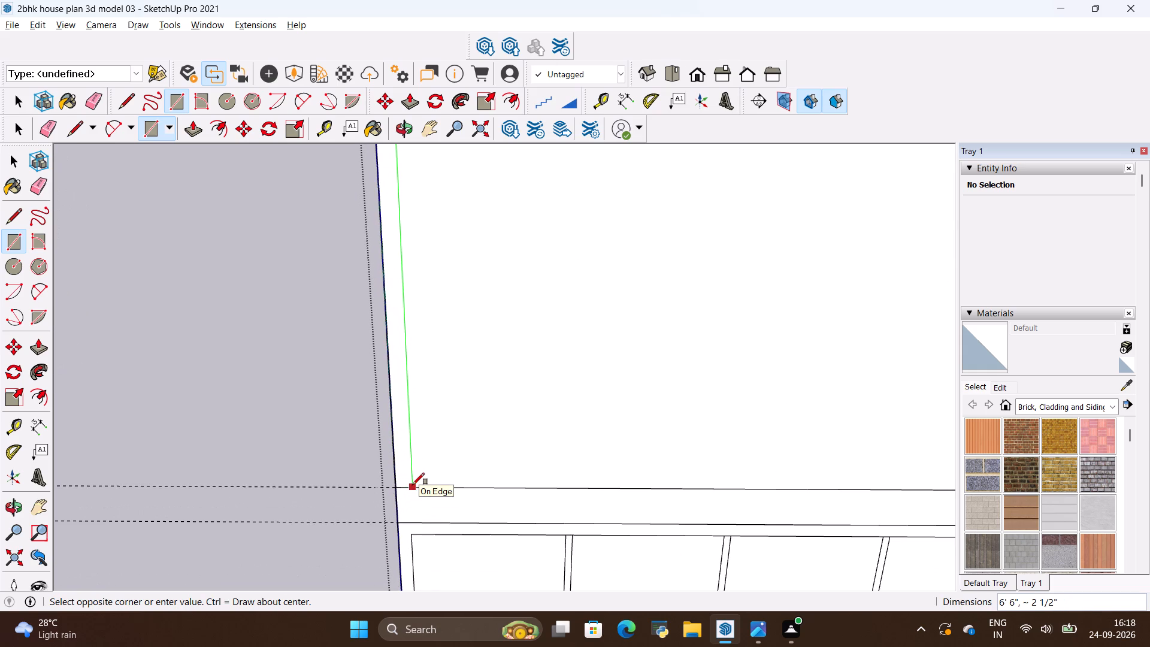
pyautogui.scroll(3, 413, 485)
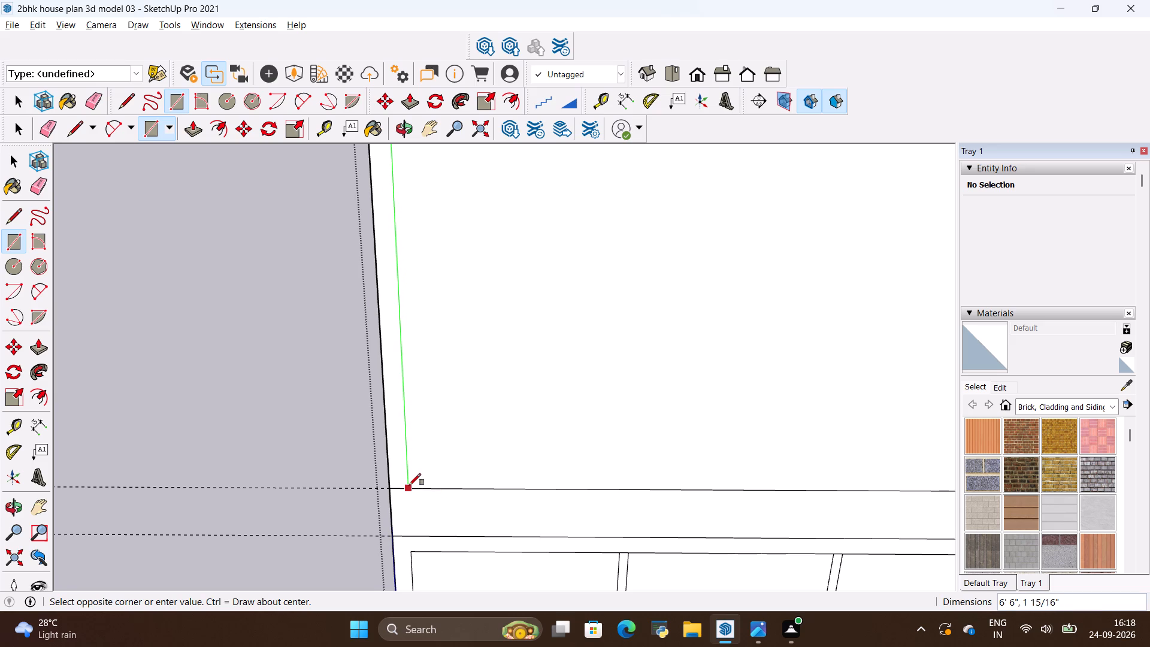
pyautogui.click(409, 485)
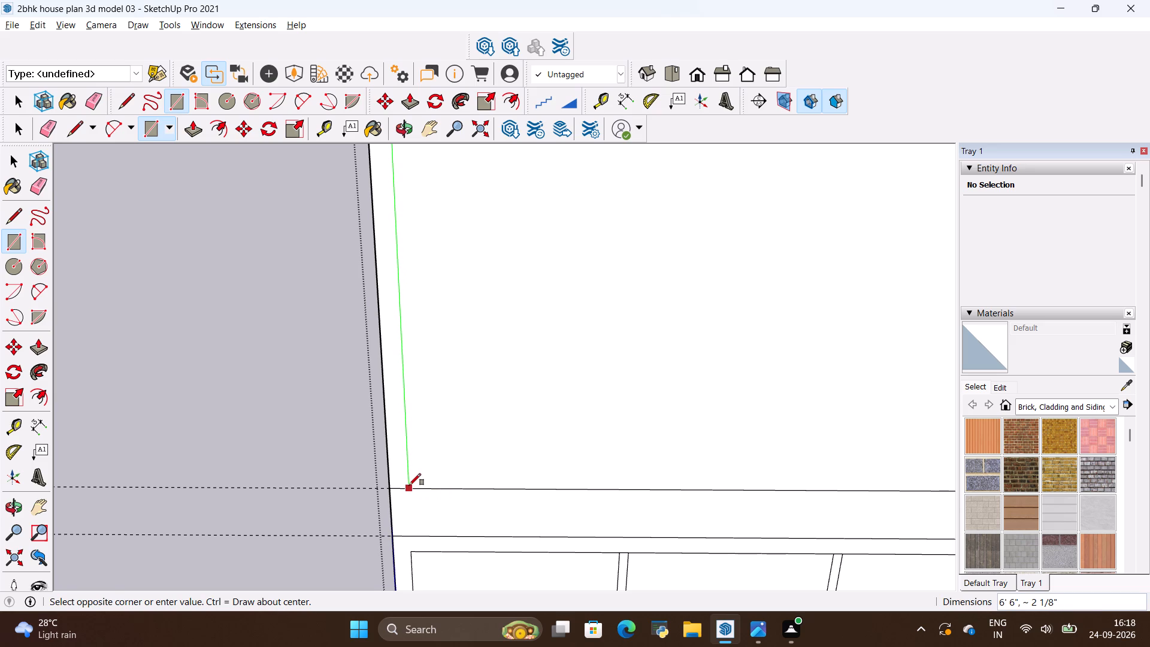
# Group the narrow slat rectangle's face and edges at the wall unit's left edge.
pyautogui.press('space')
pyautogui.doubleClick(397, 448)
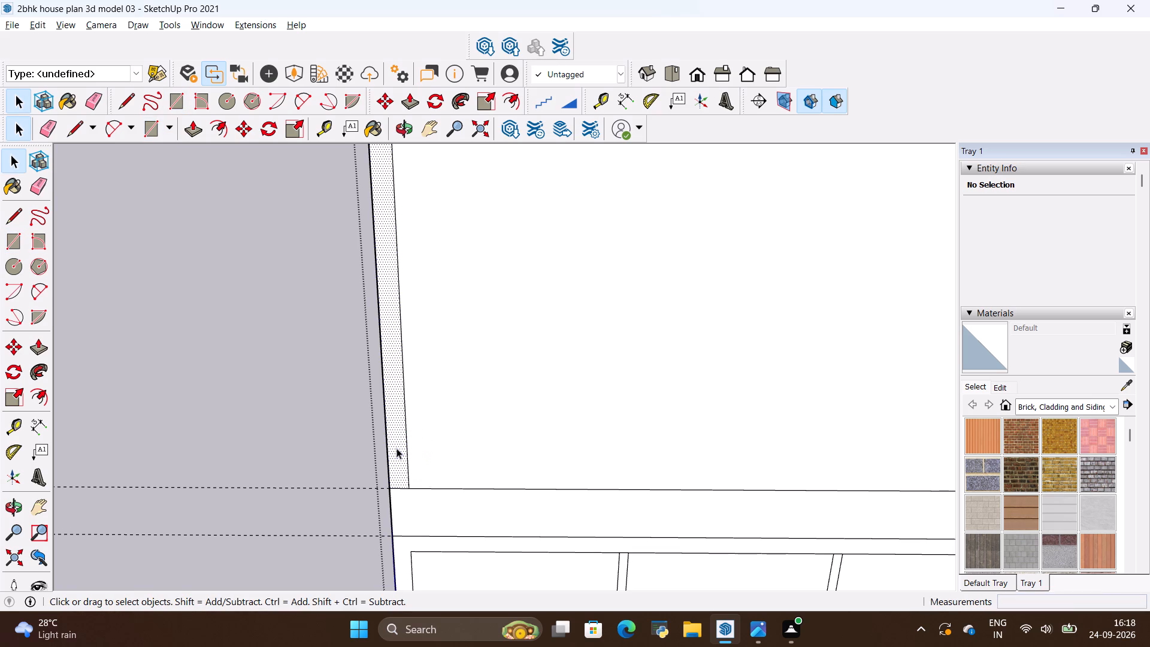
pyautogui.scroll(-10, 437, 506)
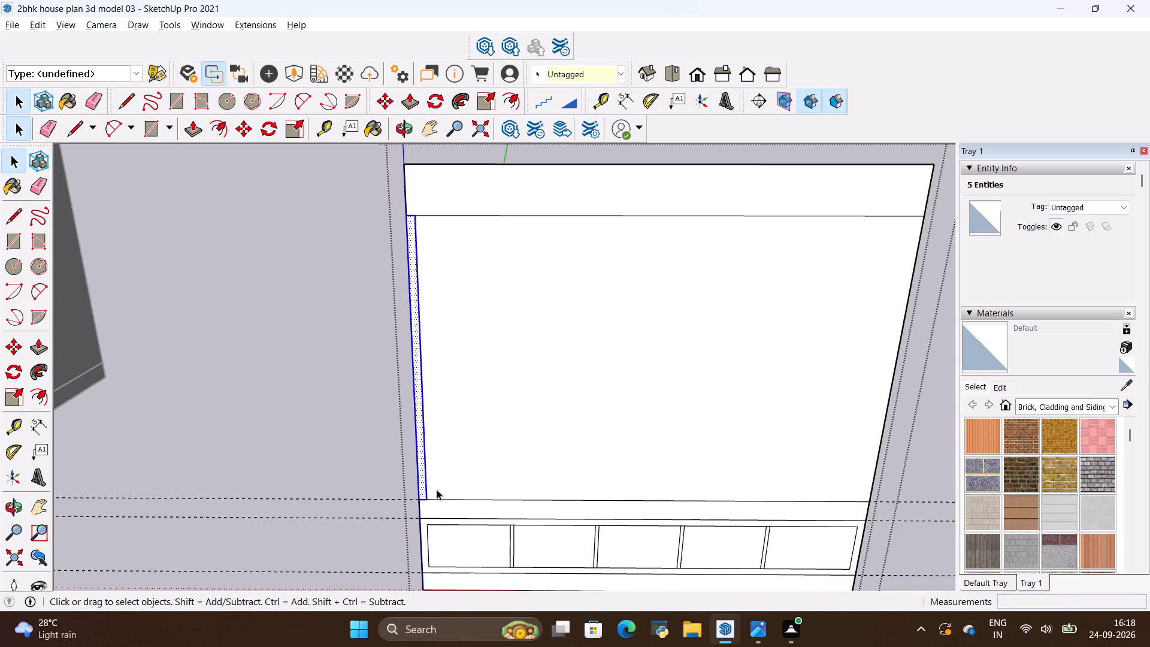
pyautogui.scroll(3, 419, 409)
pyautogui.scroll(-3, 419, 409)
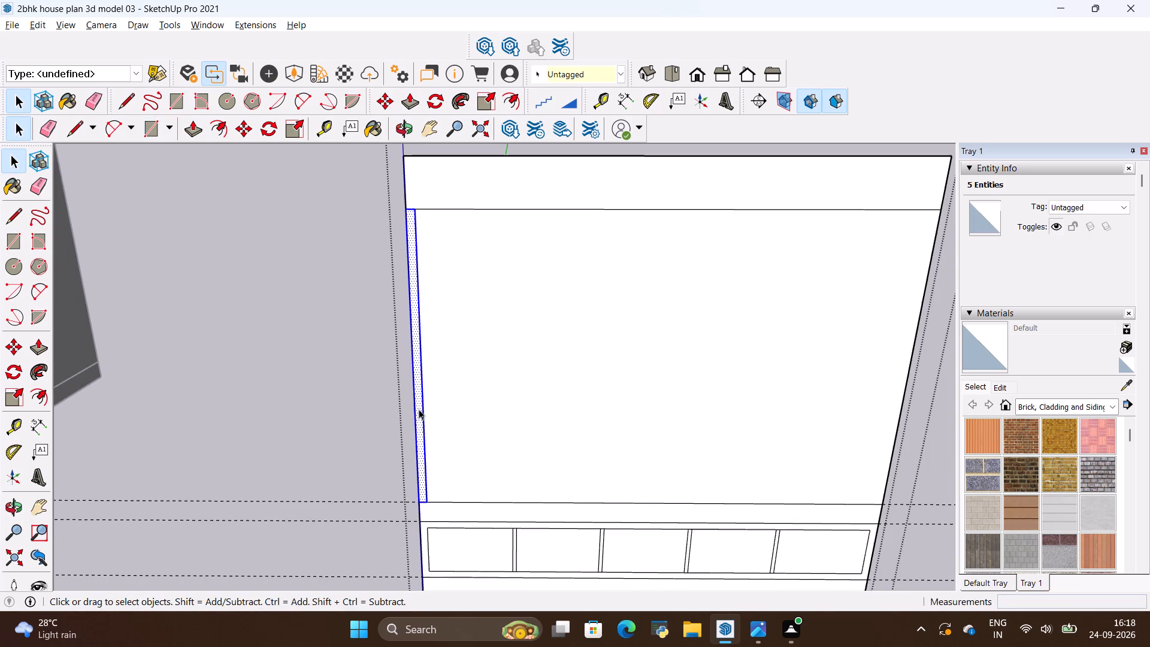
pyautogui.scroll(3, 417, 412)
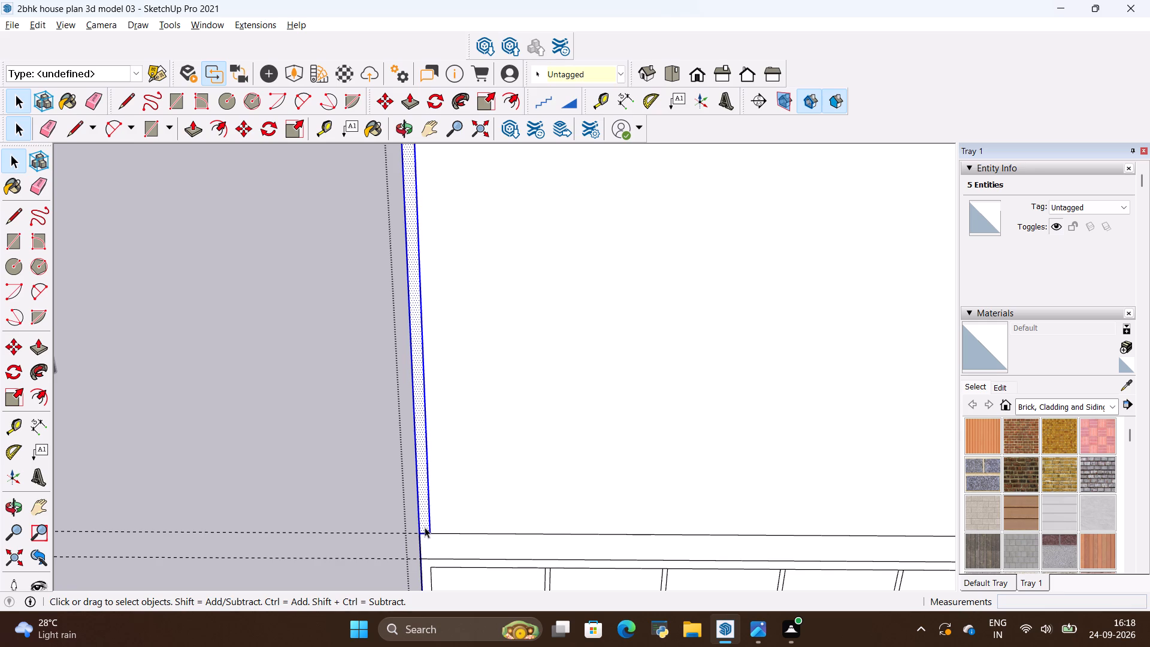
pyautogui.scroll(6, 422, 534)
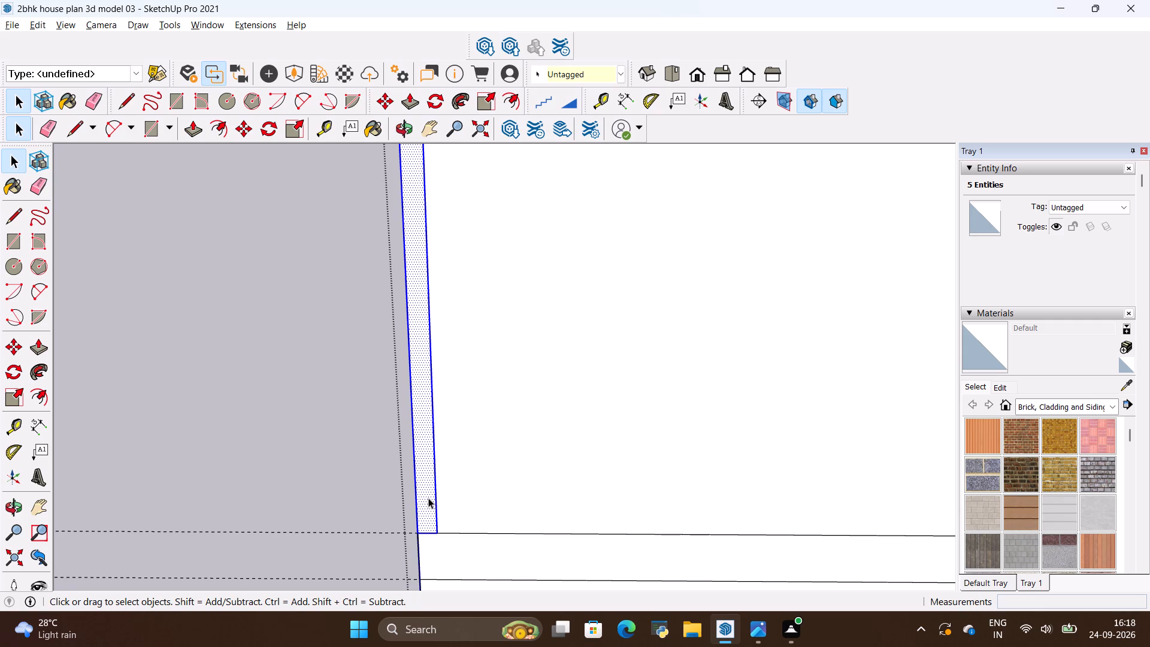
pyautogui.rightClick(428, 498)
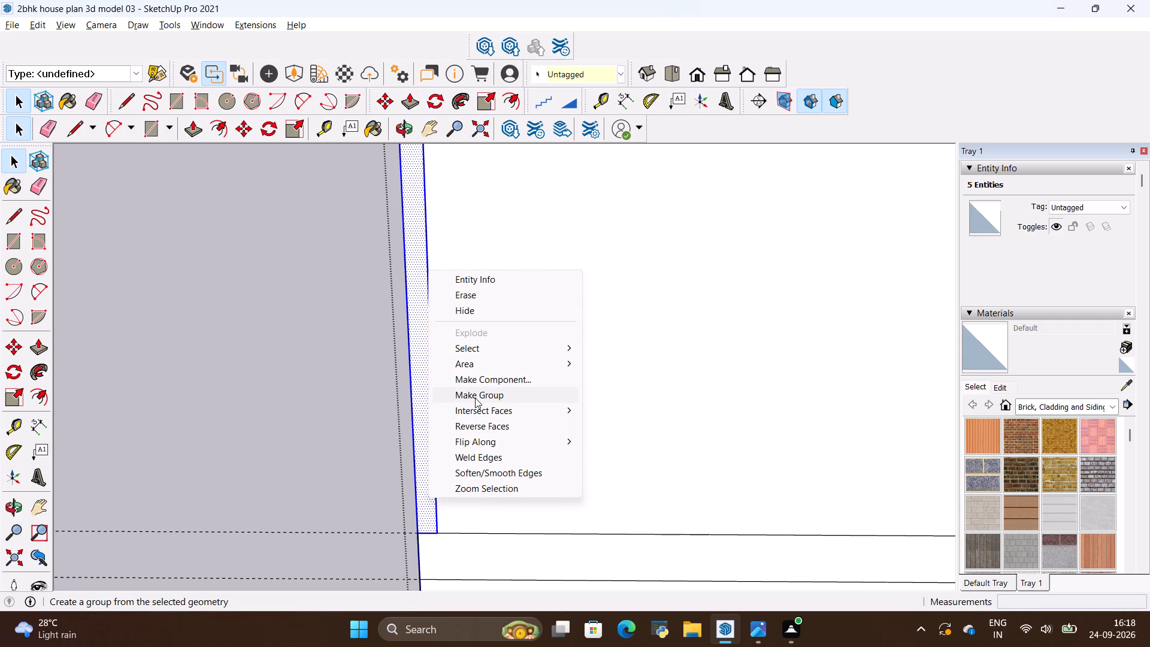
pyautogui.click(475, 398)
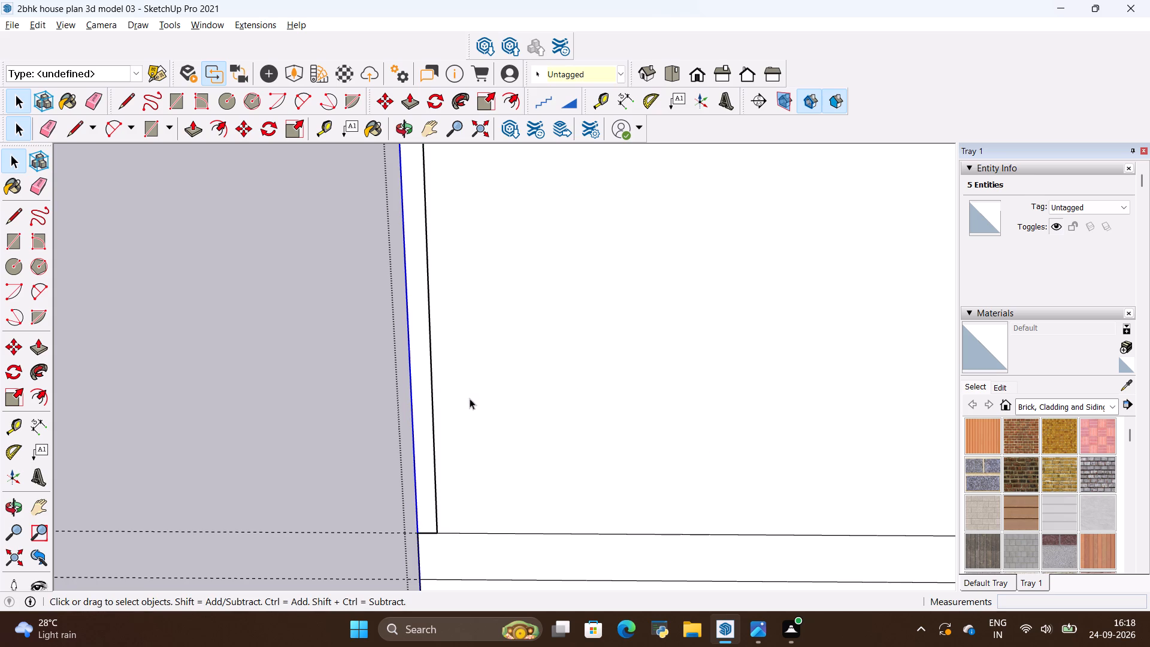
# Convert the left-edge slat group into a component, keeping the default settings.
pyautogui.rightClick(419, 435)
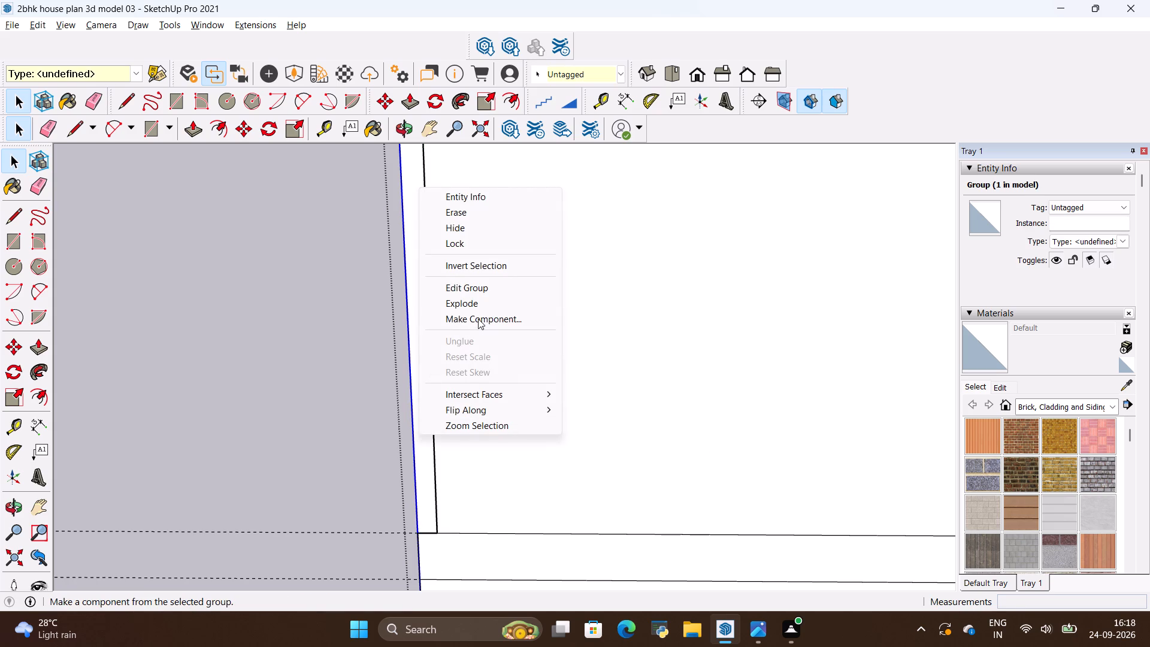
pyautogui.click(478, 319)
pyautogui.click(574, 462)
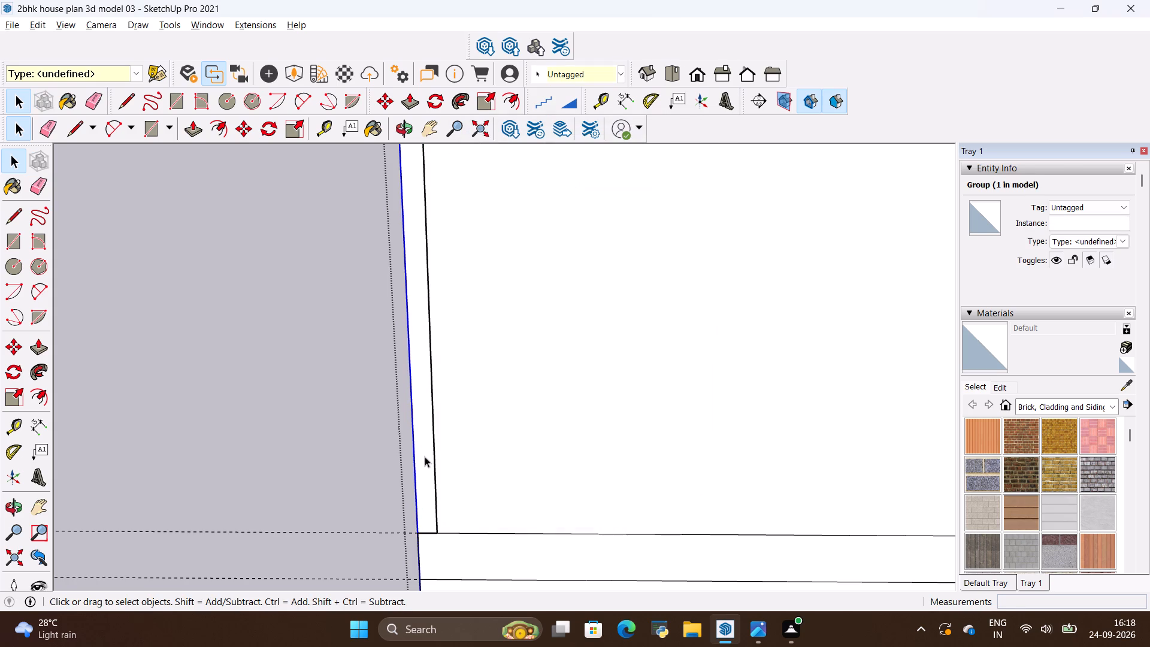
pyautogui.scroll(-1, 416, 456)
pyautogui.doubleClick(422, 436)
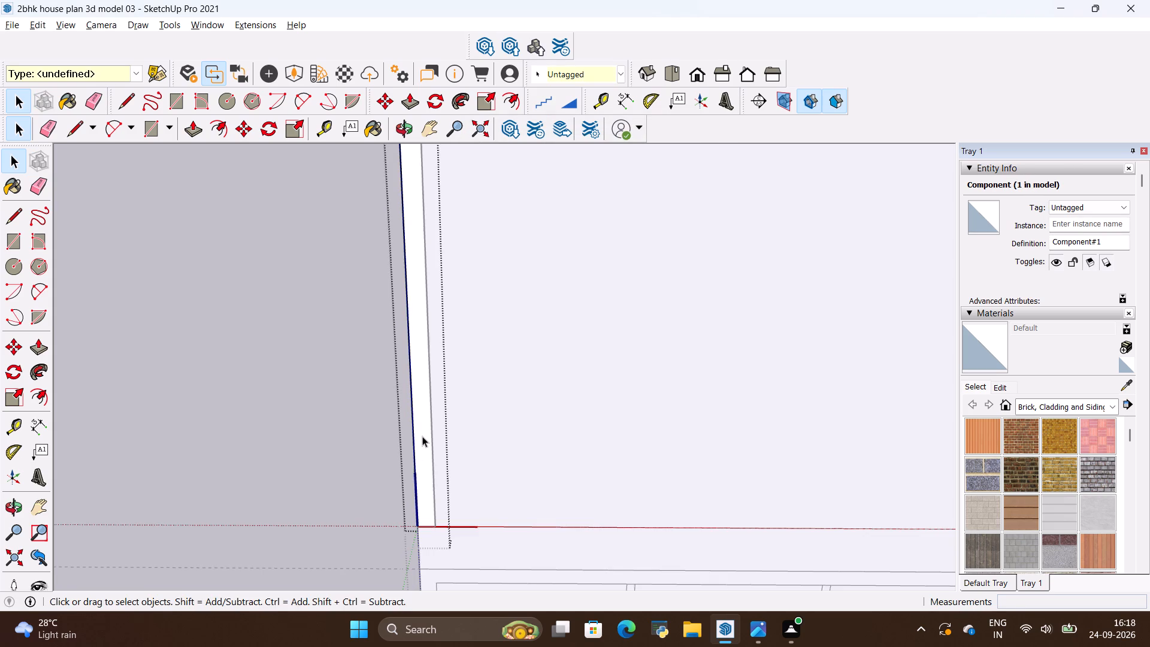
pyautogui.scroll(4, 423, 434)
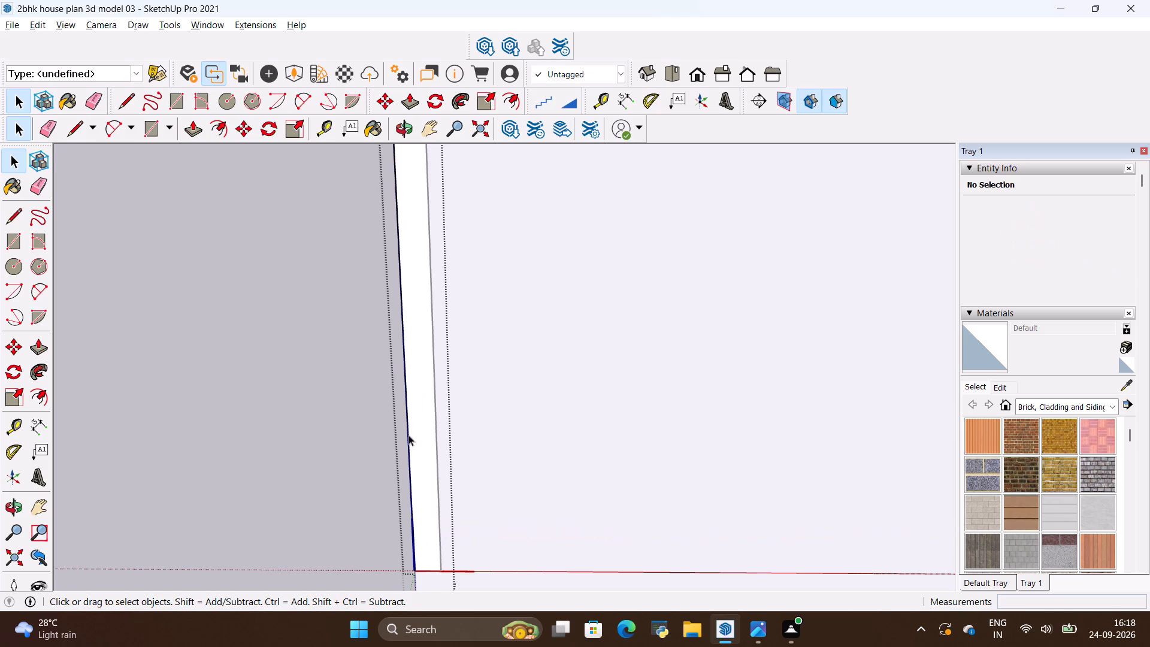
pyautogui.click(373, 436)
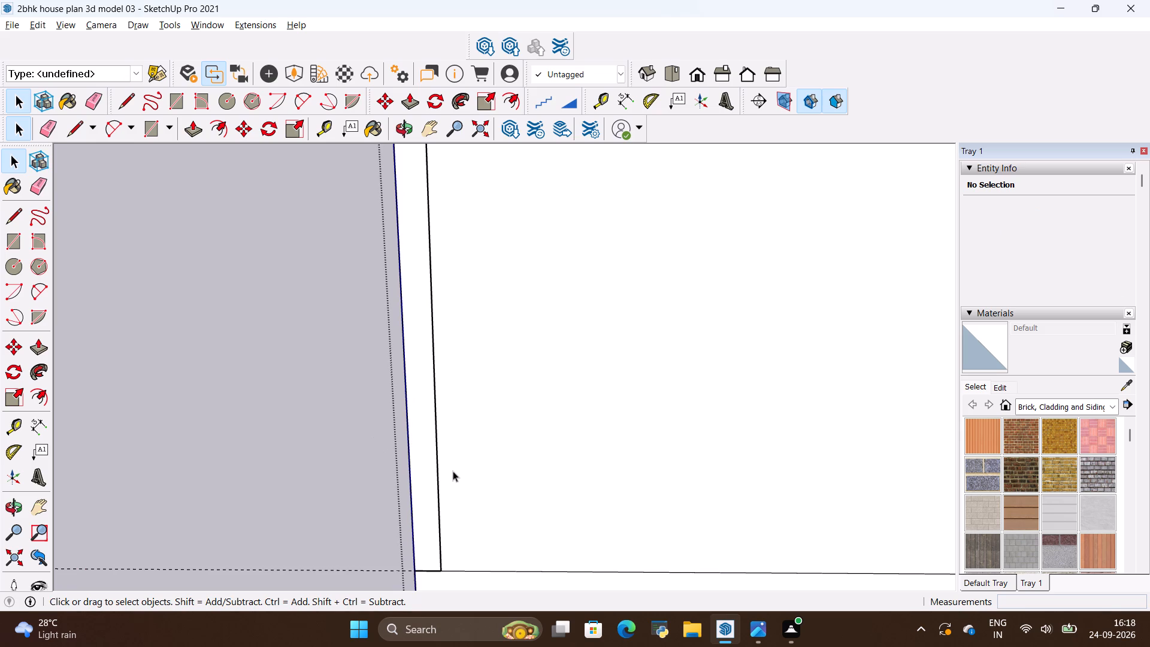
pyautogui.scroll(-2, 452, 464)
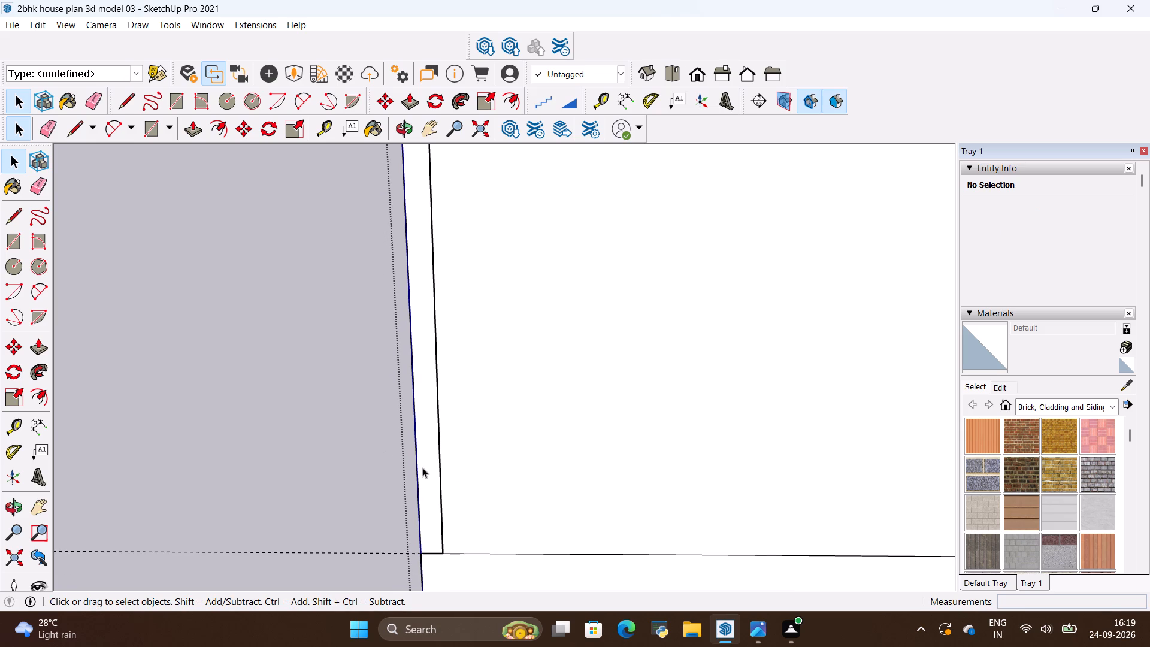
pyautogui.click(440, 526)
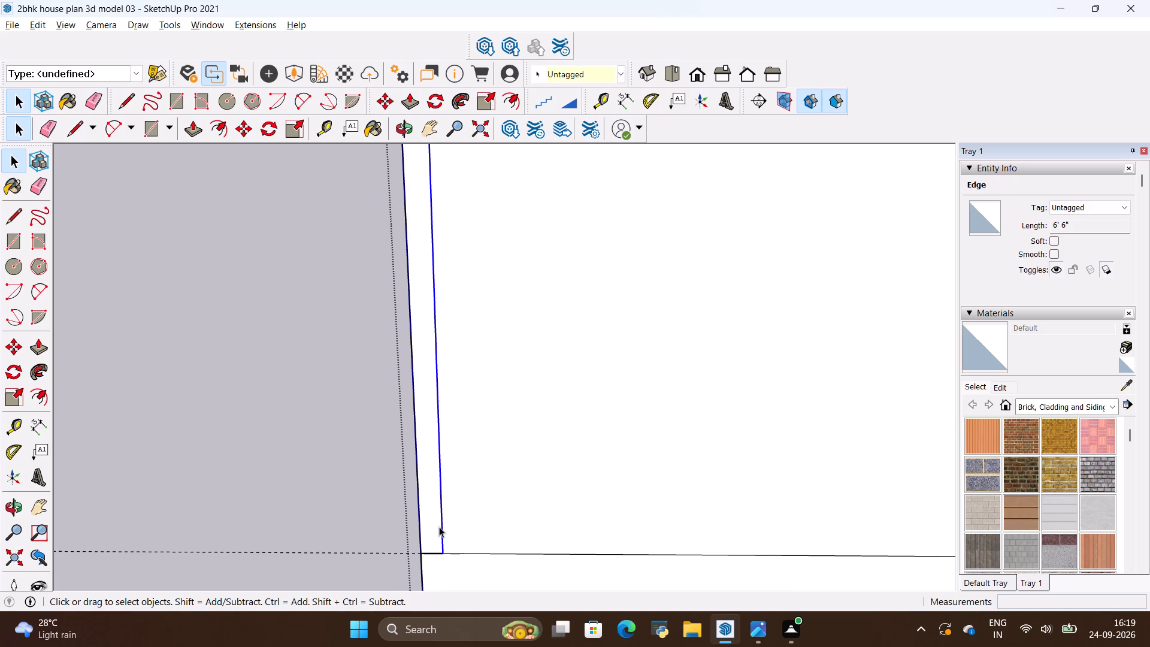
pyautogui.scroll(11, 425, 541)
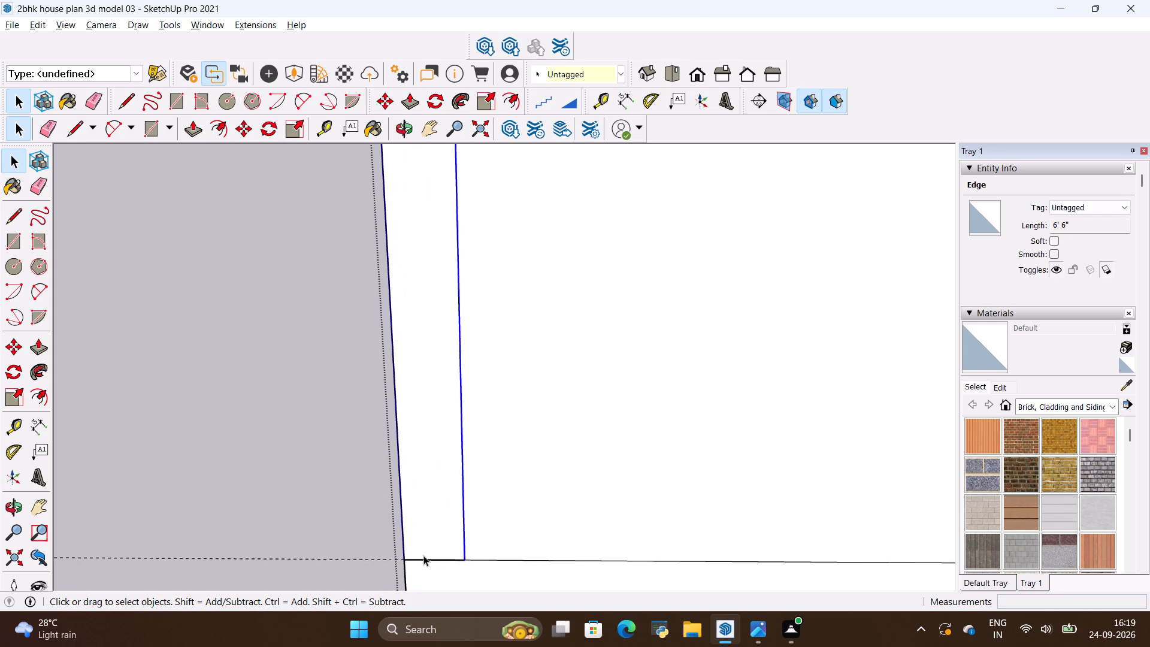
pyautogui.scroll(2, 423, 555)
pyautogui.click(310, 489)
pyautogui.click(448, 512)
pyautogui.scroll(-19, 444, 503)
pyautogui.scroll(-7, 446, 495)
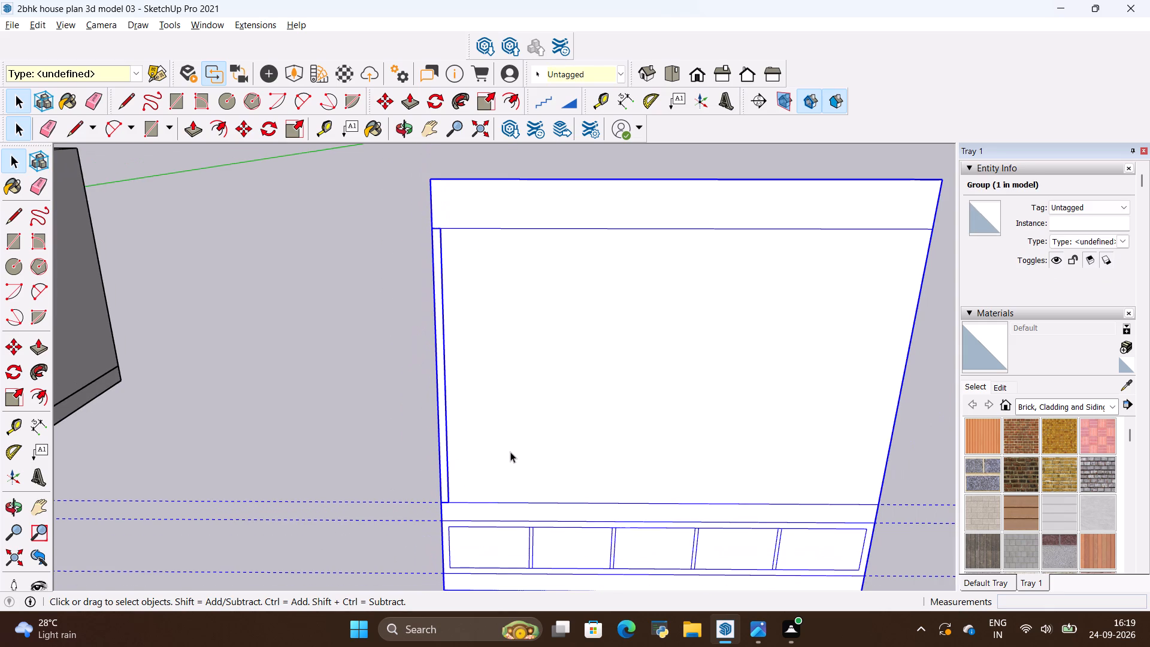
# Open the wall unit group and its left-edge slat component for editing, and select the slat's front face.
pyautogui.doubleClick(510, 452)
pyautogui.scroll(5, 471, 461)
pyautogui.click(429, 483)
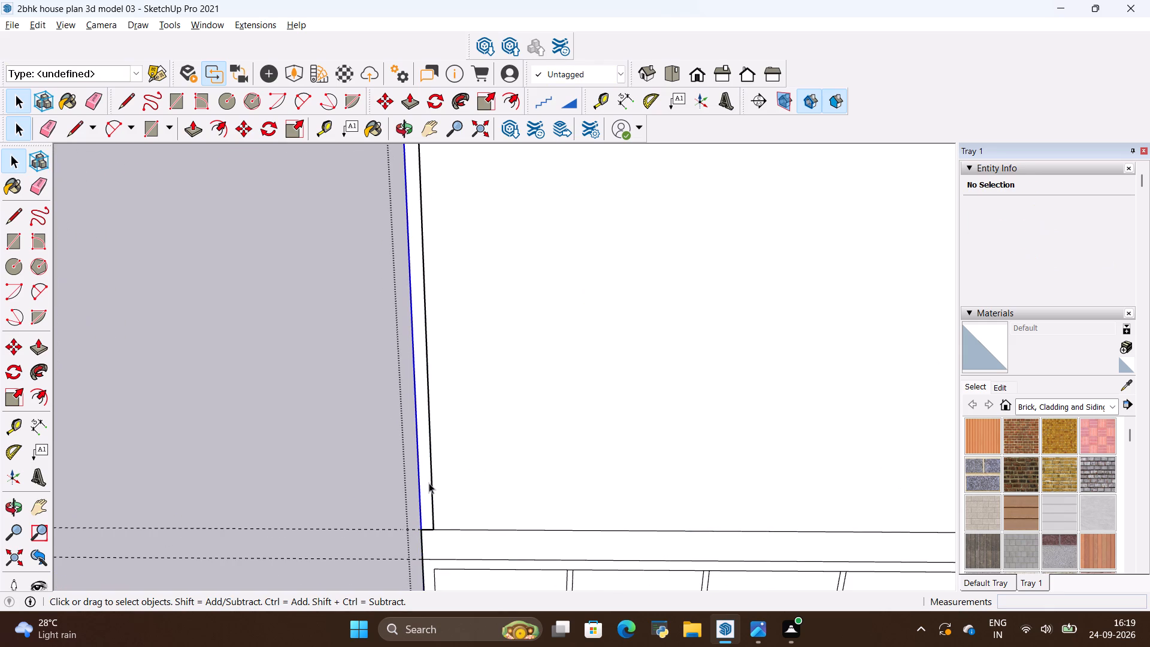
pyautogui.scroll(11, 429, 483)
pyautogui.click(441, 483)
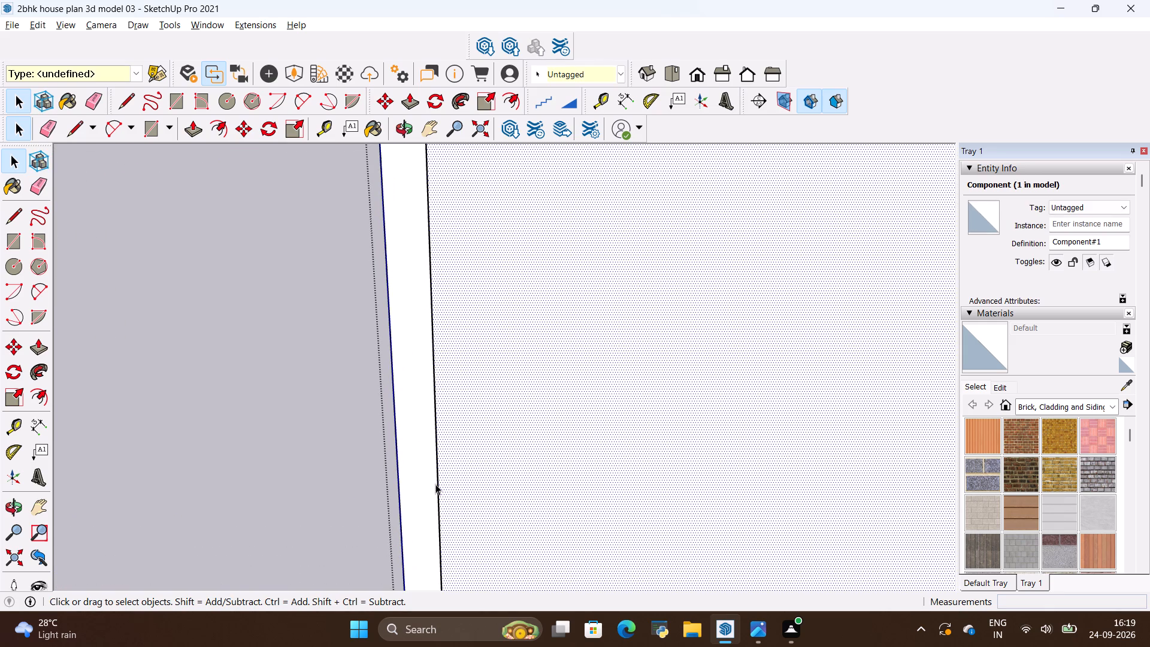
pyautogui.doubleClick(435, 484)
pyautogui.doubleClick(422, 488)
pyautogui.click(422, 488)
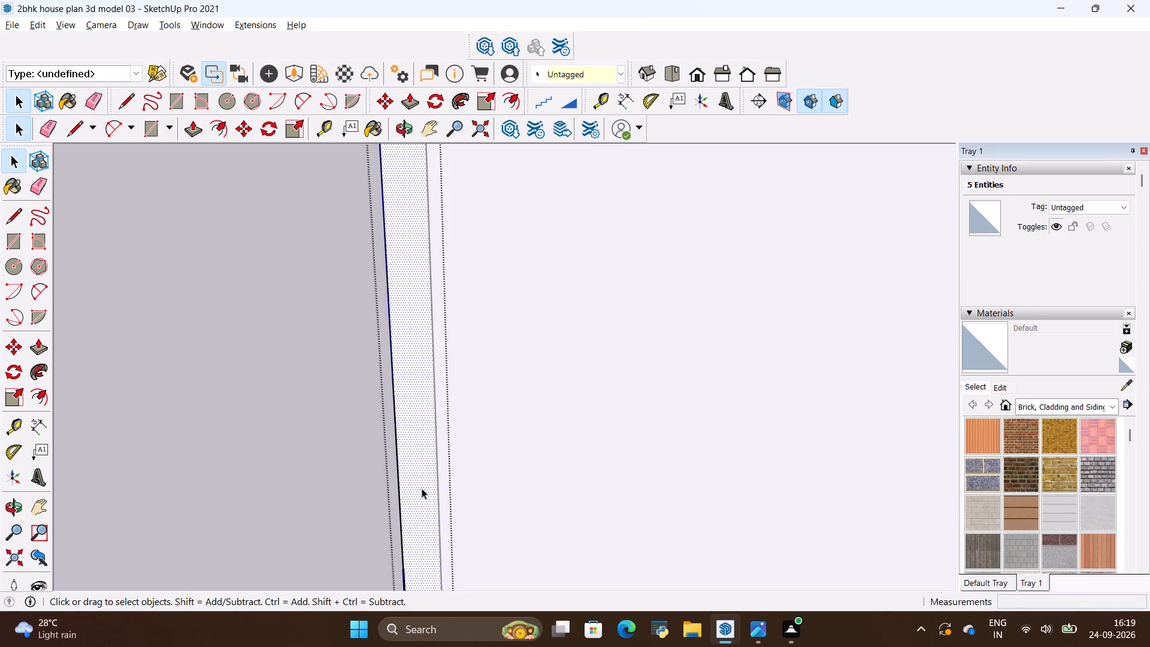
pyautogui.click(422, 488)
pyautogui.scroll(-6, 435, 473)
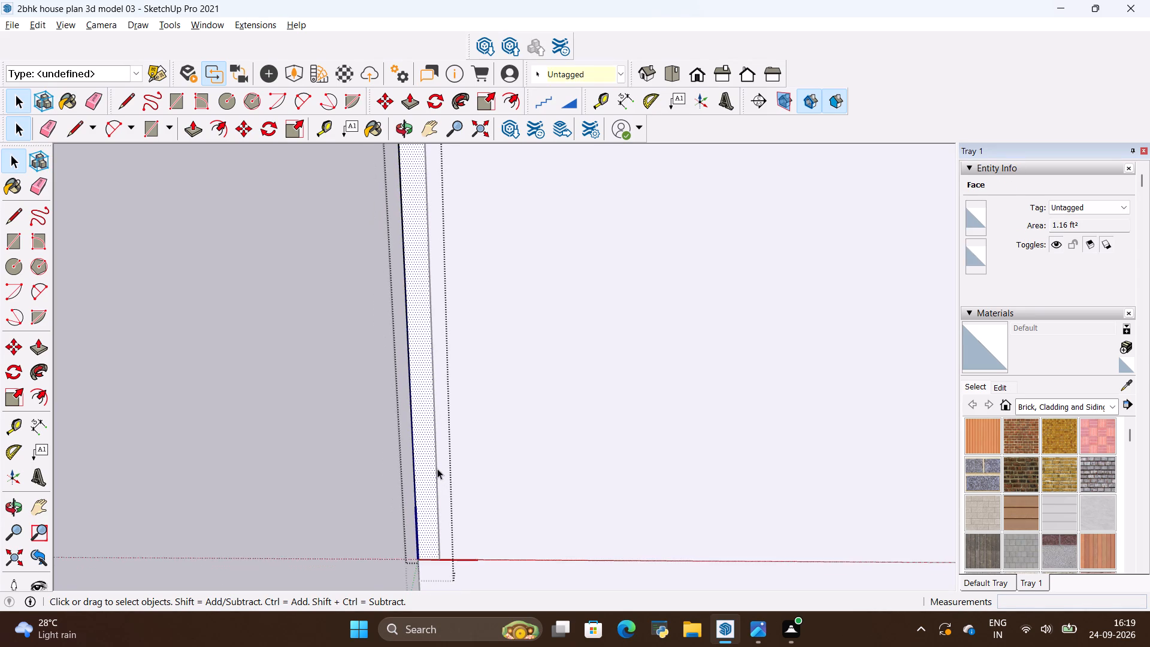
pyautogui.scroll(-11, 437, 468)
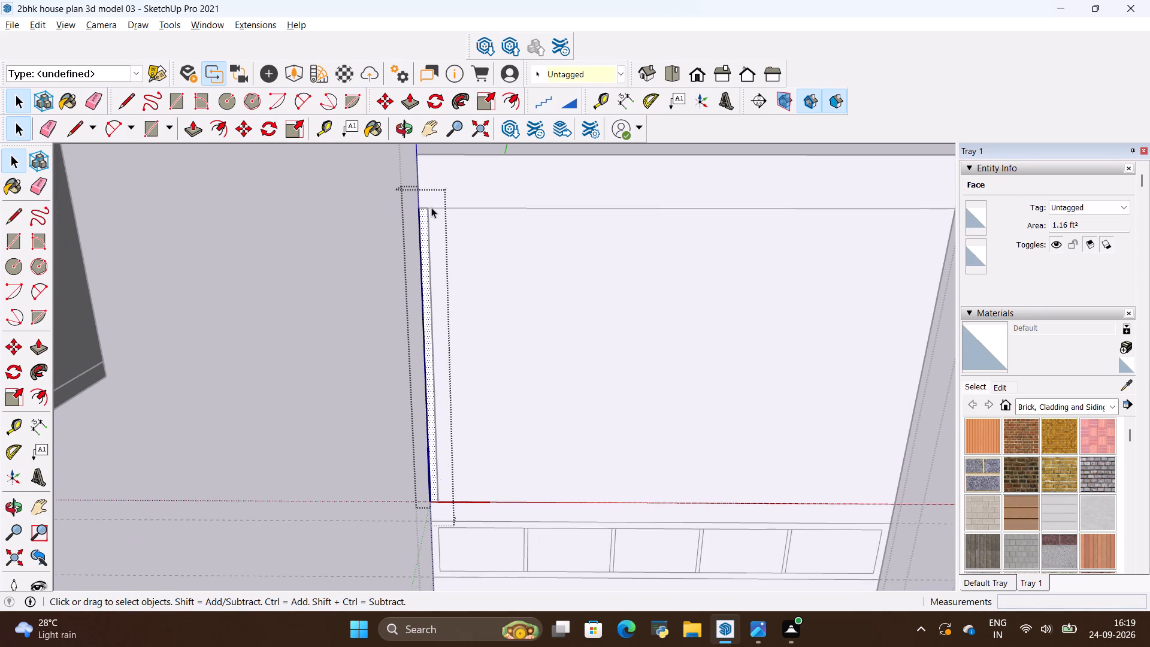
pyautogui.scroll(17, 431, 207)
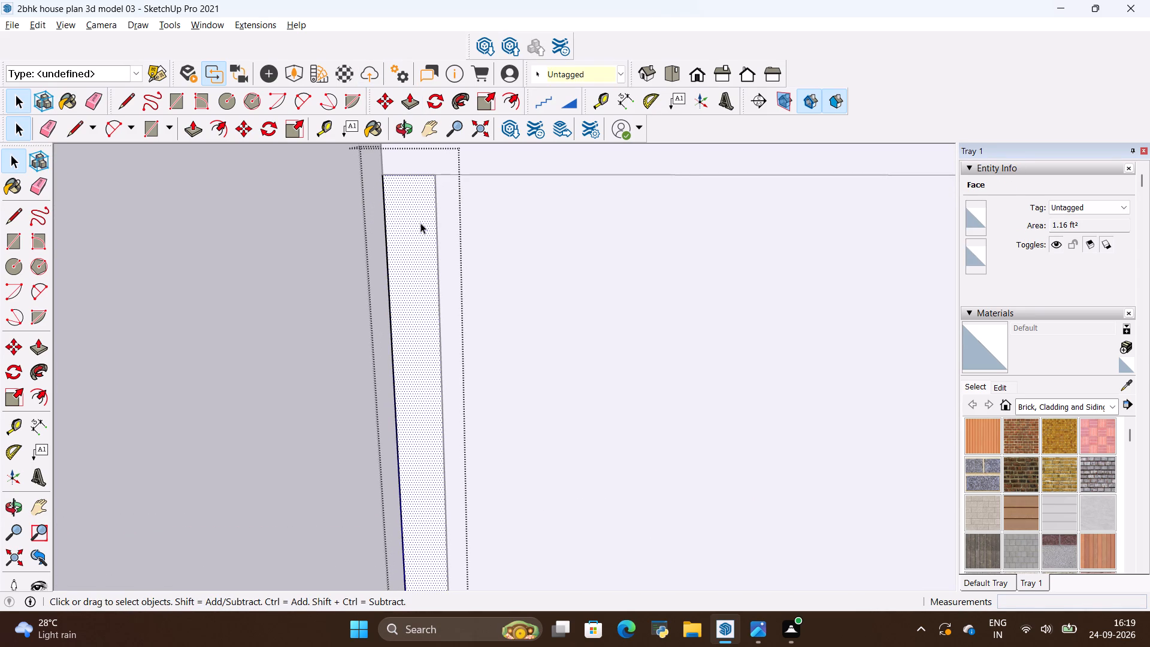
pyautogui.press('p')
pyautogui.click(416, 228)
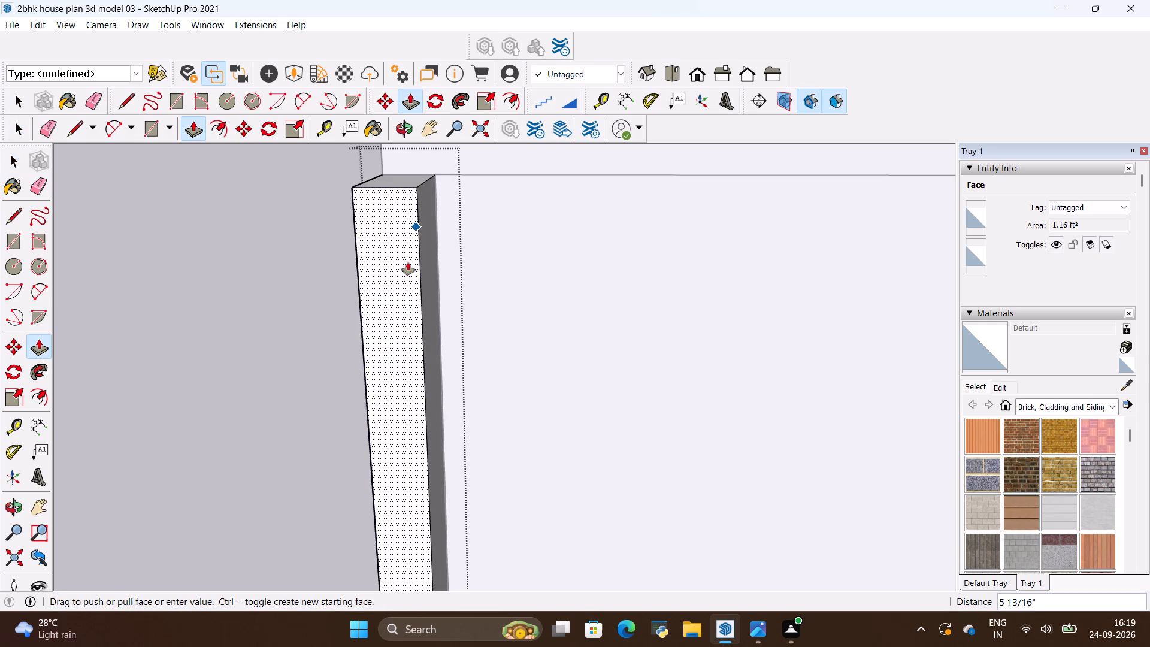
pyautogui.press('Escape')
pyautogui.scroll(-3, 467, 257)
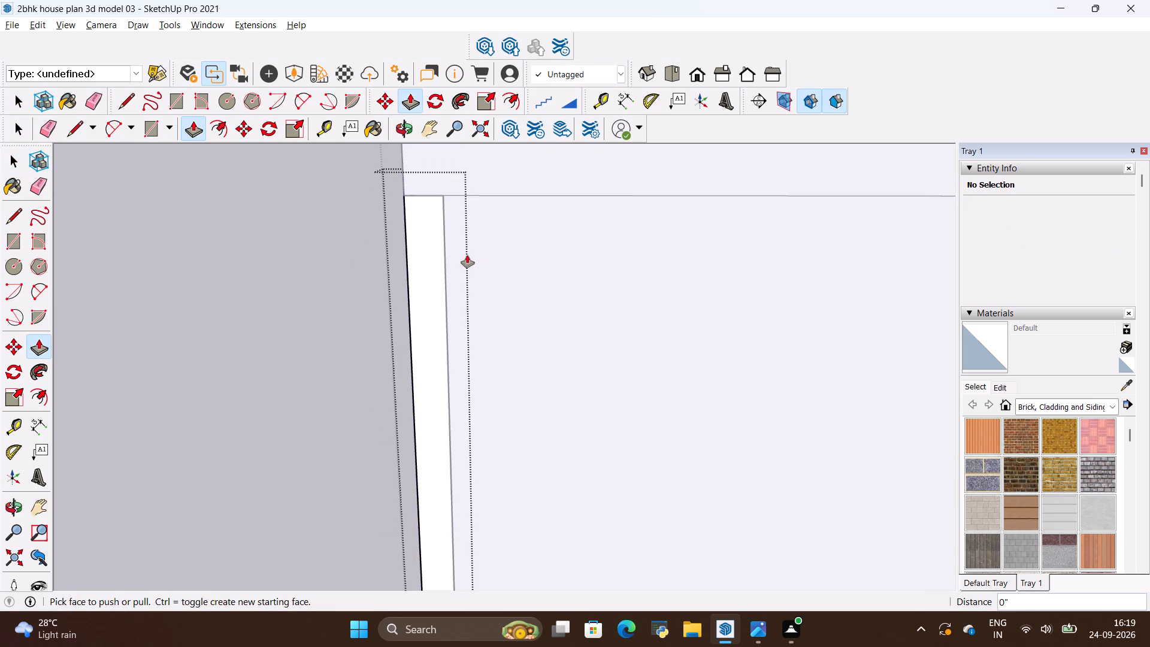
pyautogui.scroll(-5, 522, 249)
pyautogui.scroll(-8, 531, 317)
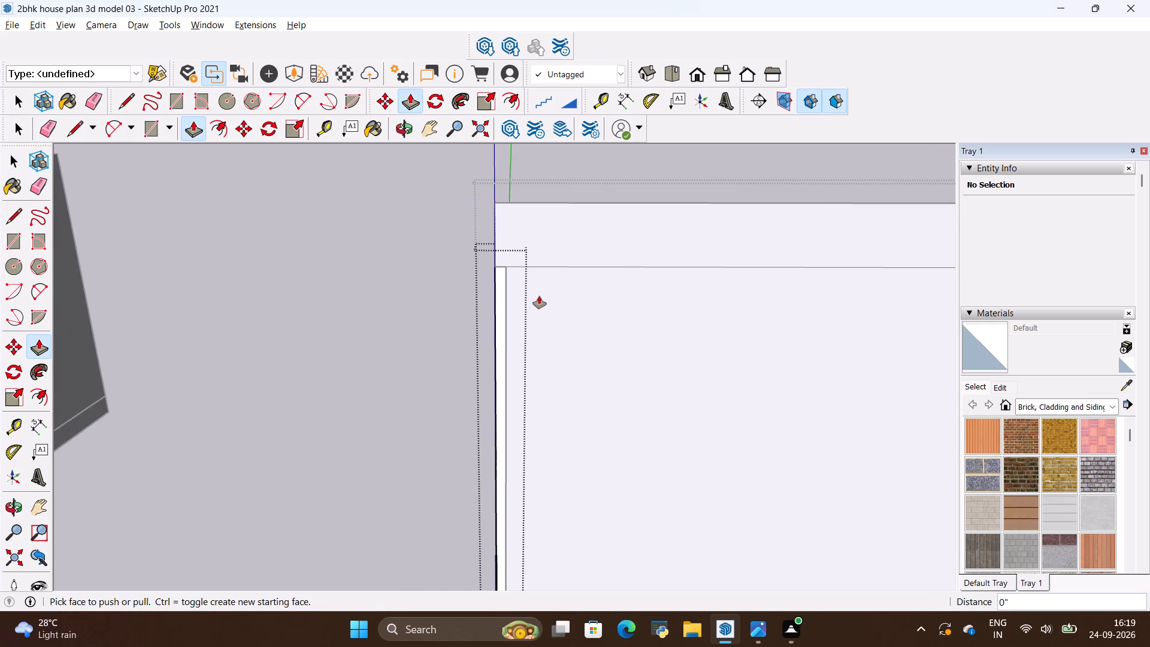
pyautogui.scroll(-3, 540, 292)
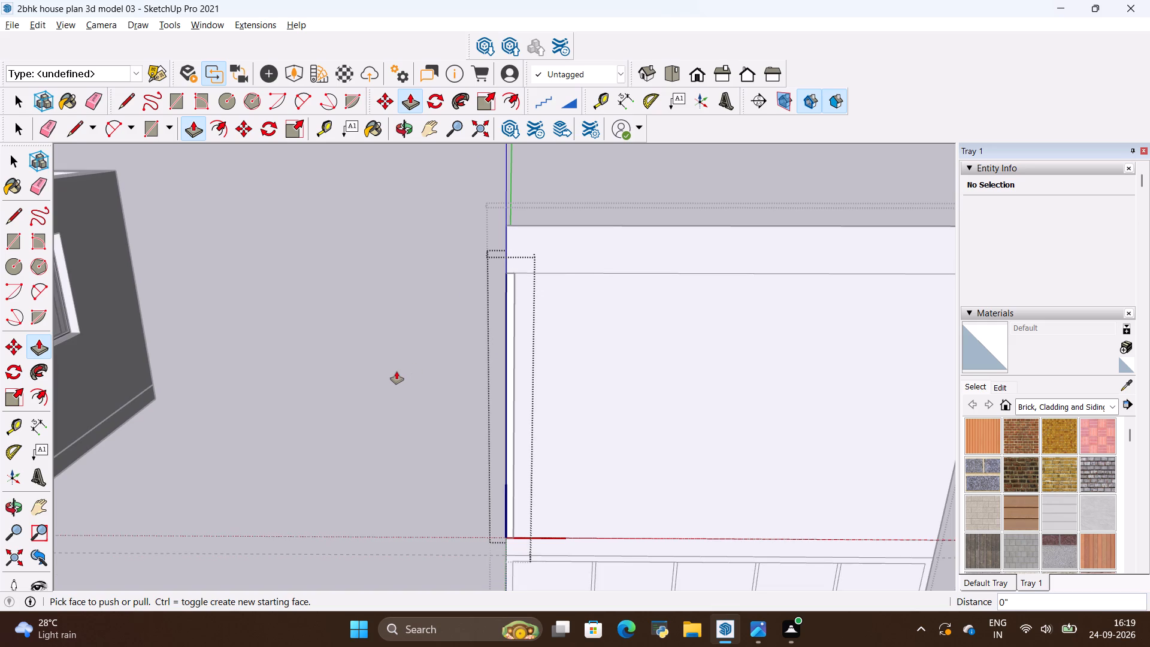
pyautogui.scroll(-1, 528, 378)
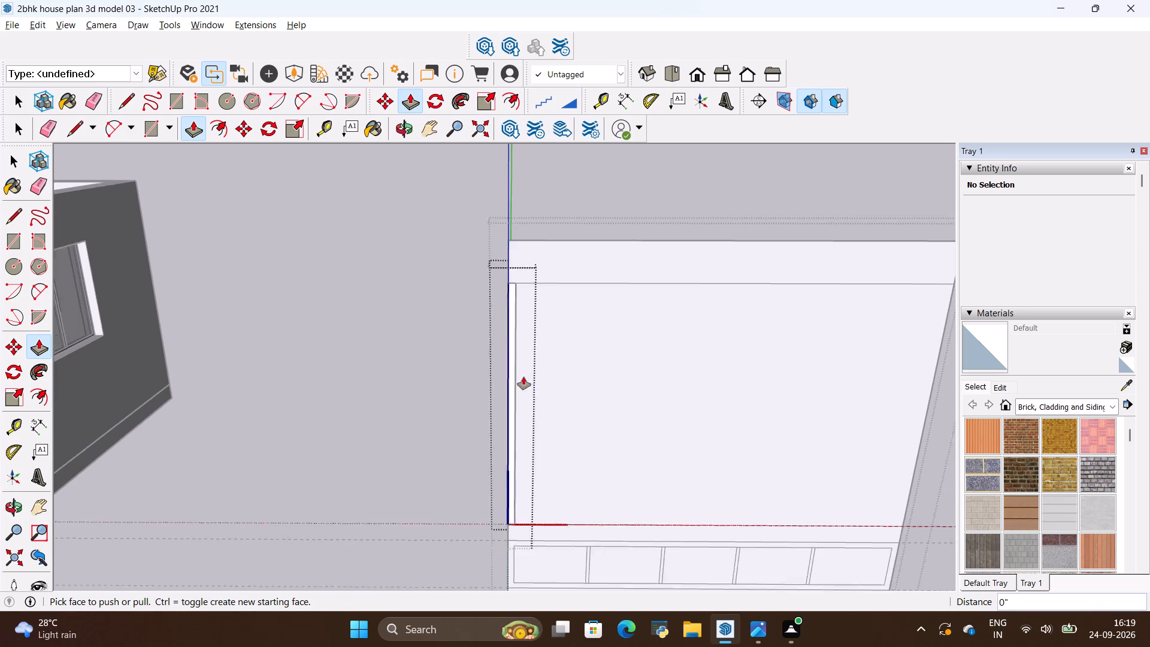
# Leave editing of the left-edge slat component and the wall unit group.
pyautogui.scroll(-1, 523, 377)
pyautogui.scroll(5, 522, 515)
pyautogui.scroll(-3, 522, 506)
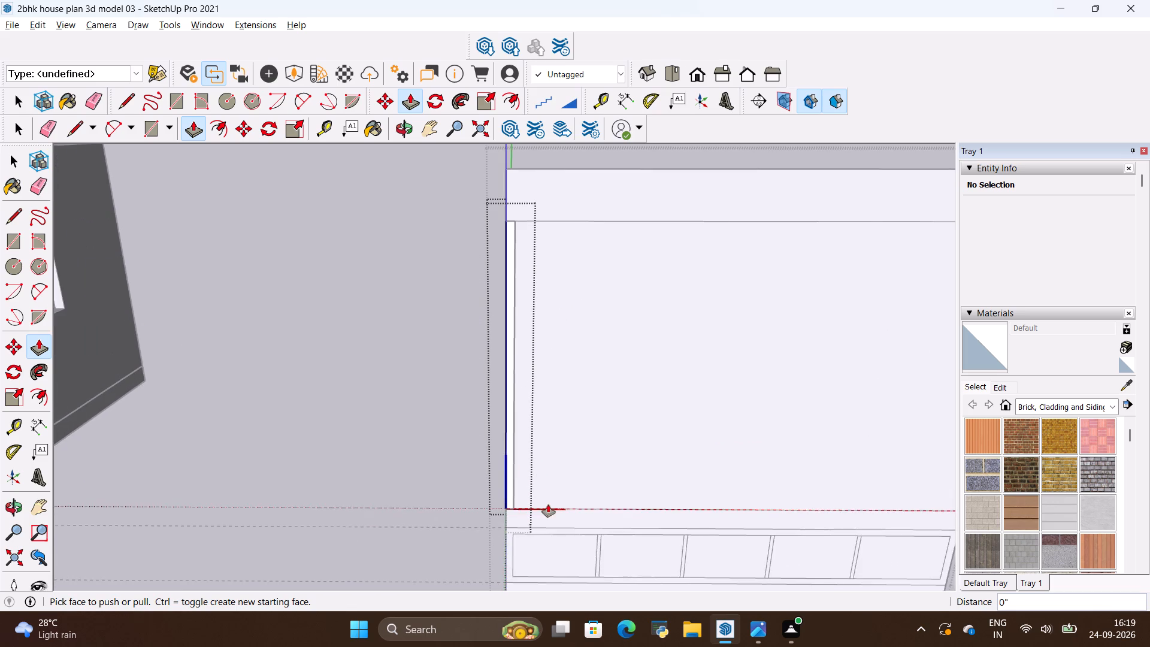
pyautogui.moveTo(548, 504); pyautogui.dragTo(520, 511, button='middle')
pyautogui.scroll(16, 520, 499)
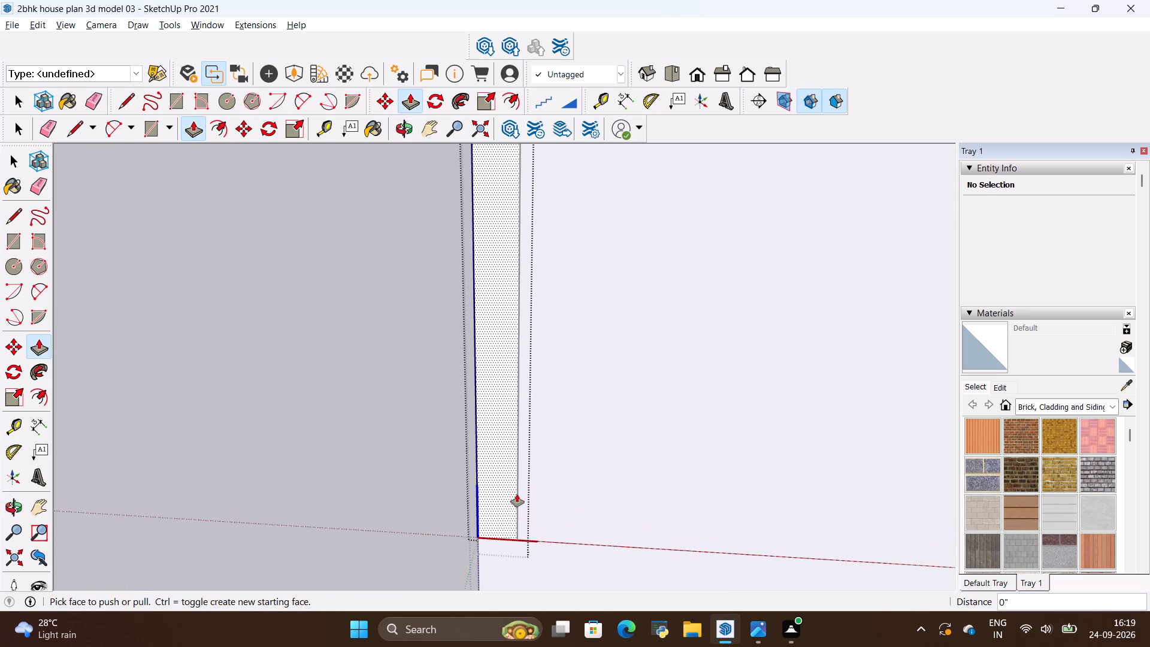
pyautogui.scroll(-1, 517, 494)
pyautogui.press('space')
pyautogui.click(408, 489)
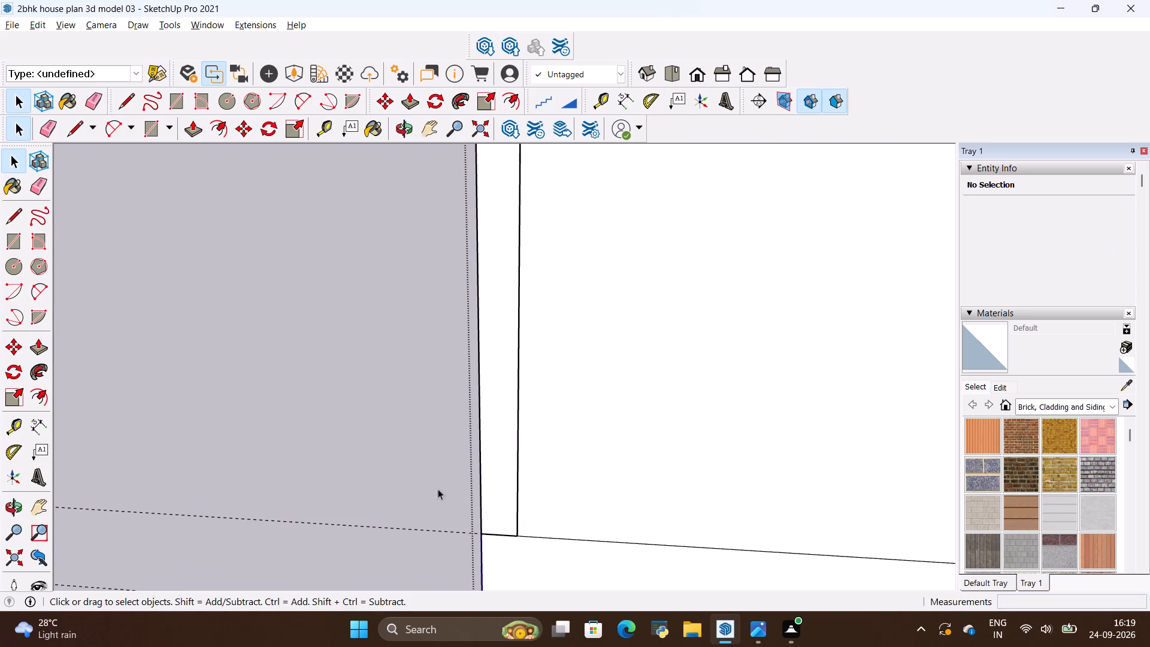
pyautogui.click(538, 488)
pyautogui.click(397, 493)
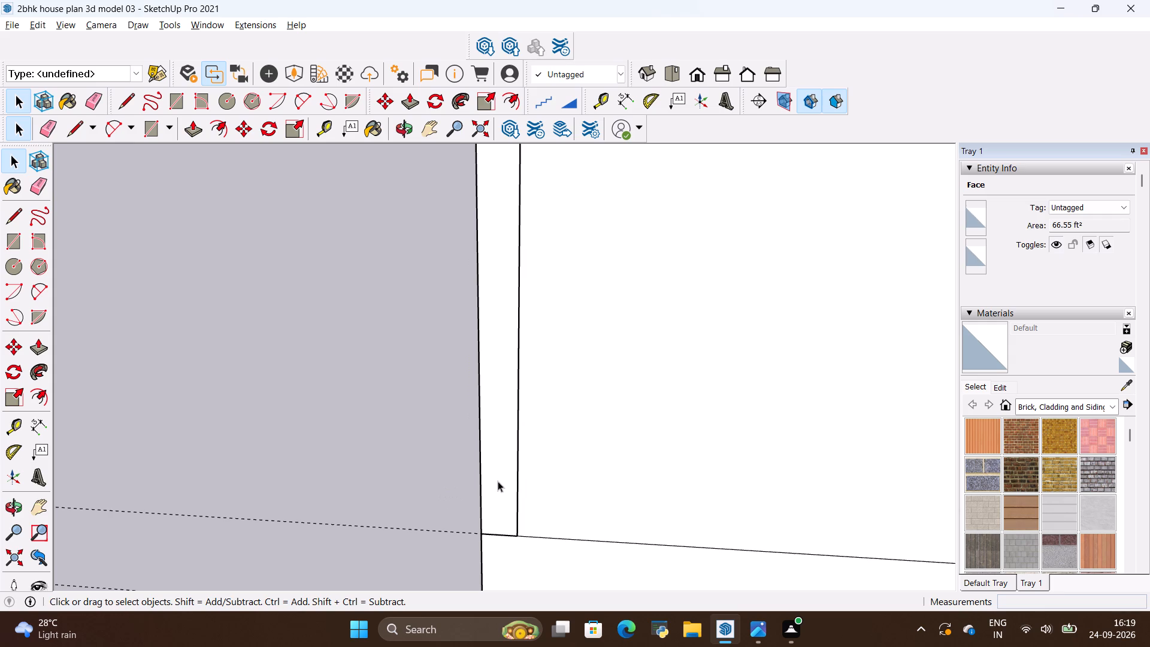
# Reopen the wall unit group and copy the left-edge slat component 4" inward along the console's top line.
pyautogui.click(498, 481)
pyautogui.click(562, 465)
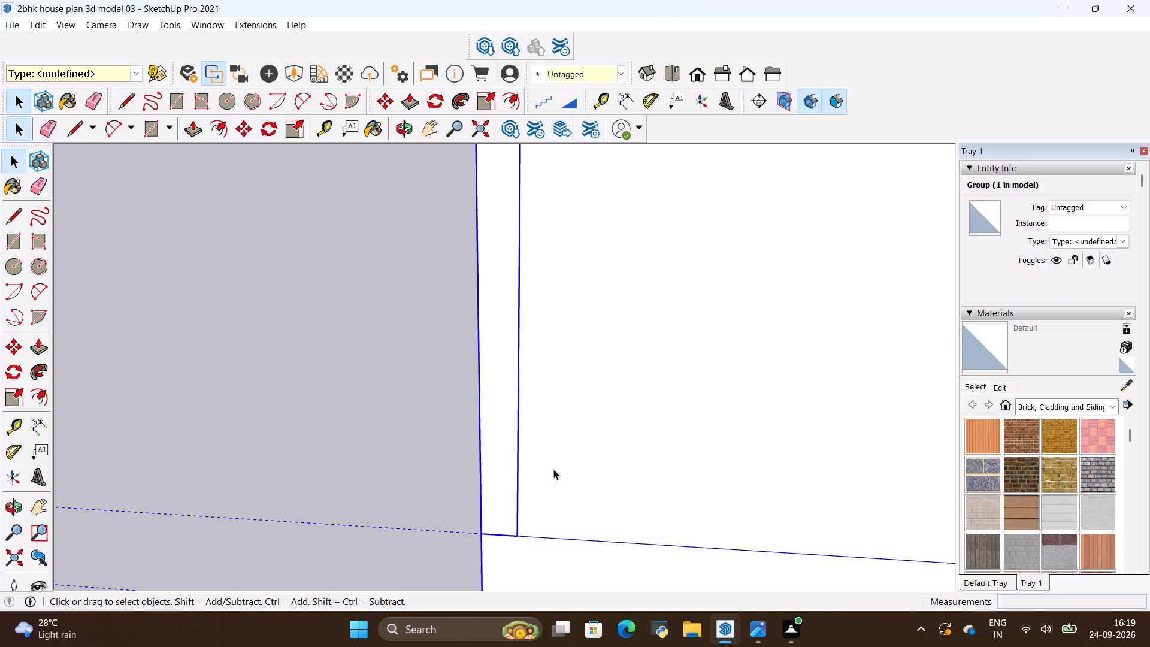
pyautogui.doubleClick(503, 488)
pyautogui.click(502, 488)
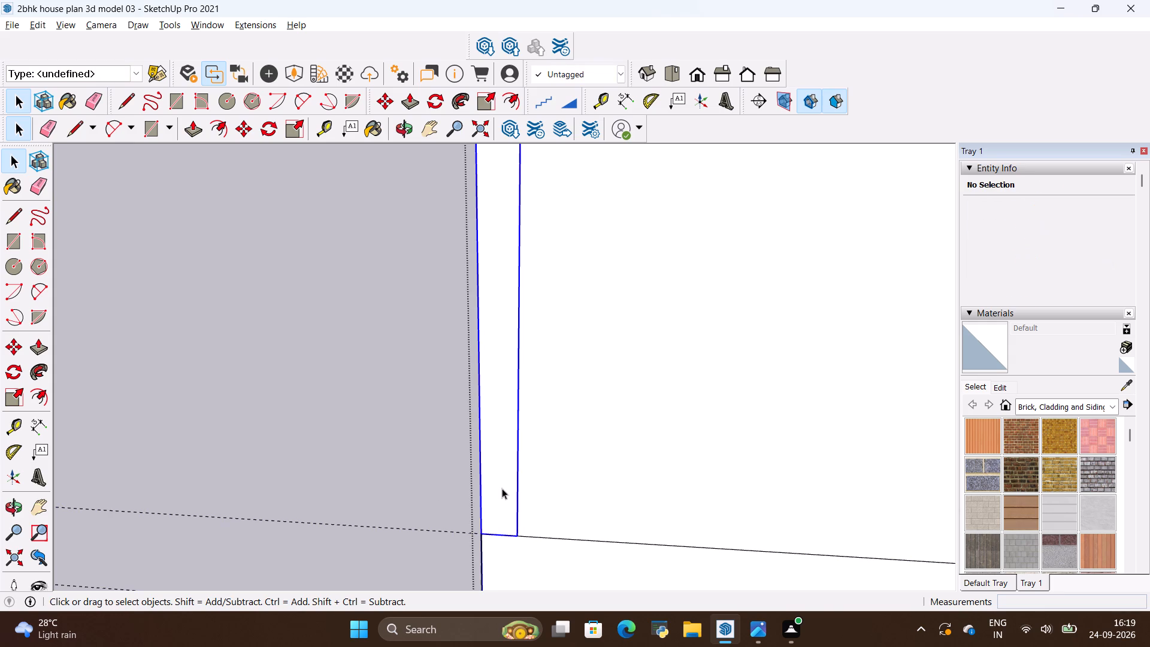
pyautogui.scroll(-18, 500, 488)
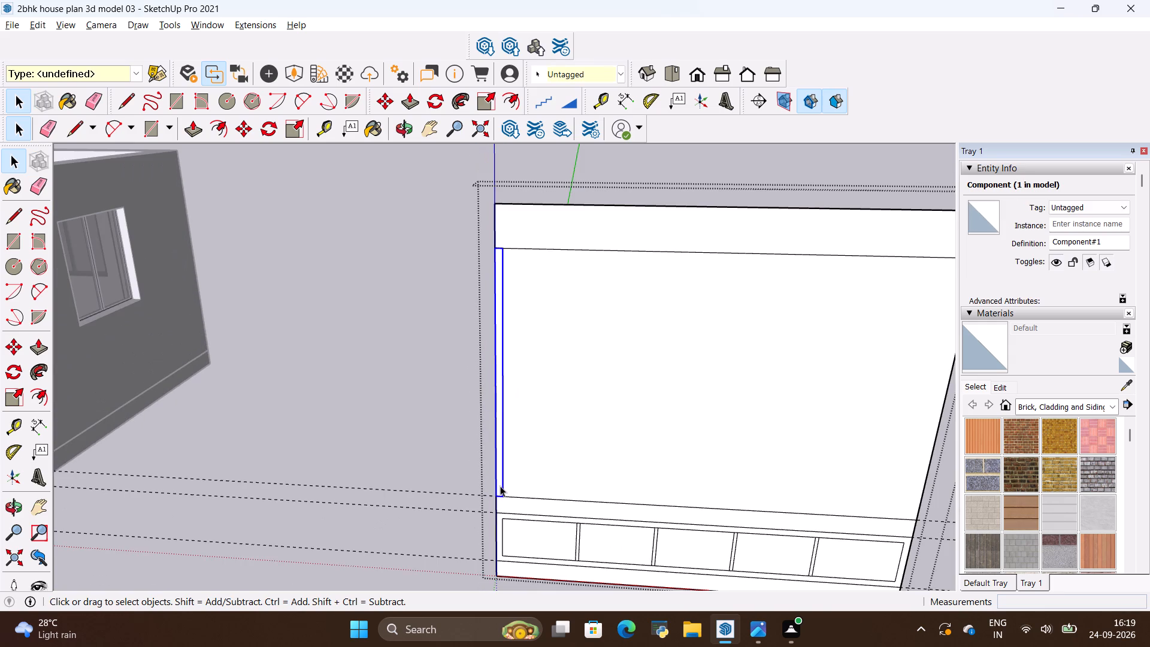
pyautogui.scroll(8, 495, 476)
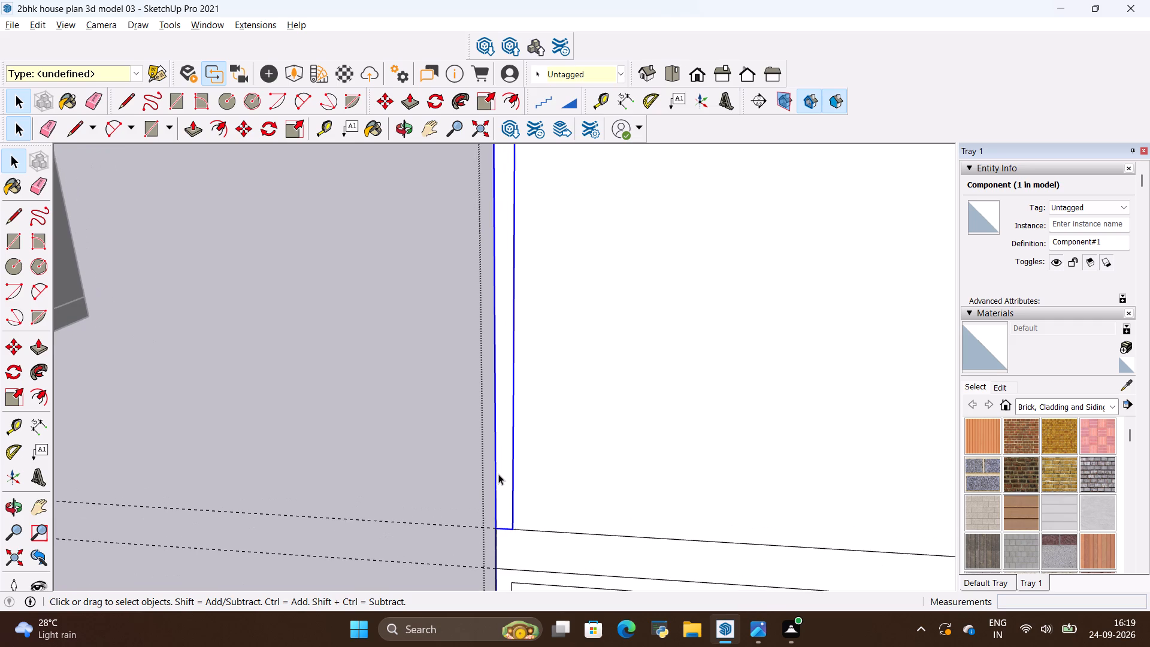
pyautogui.scroll(1, 498, 474)
pyautogui.press('m')
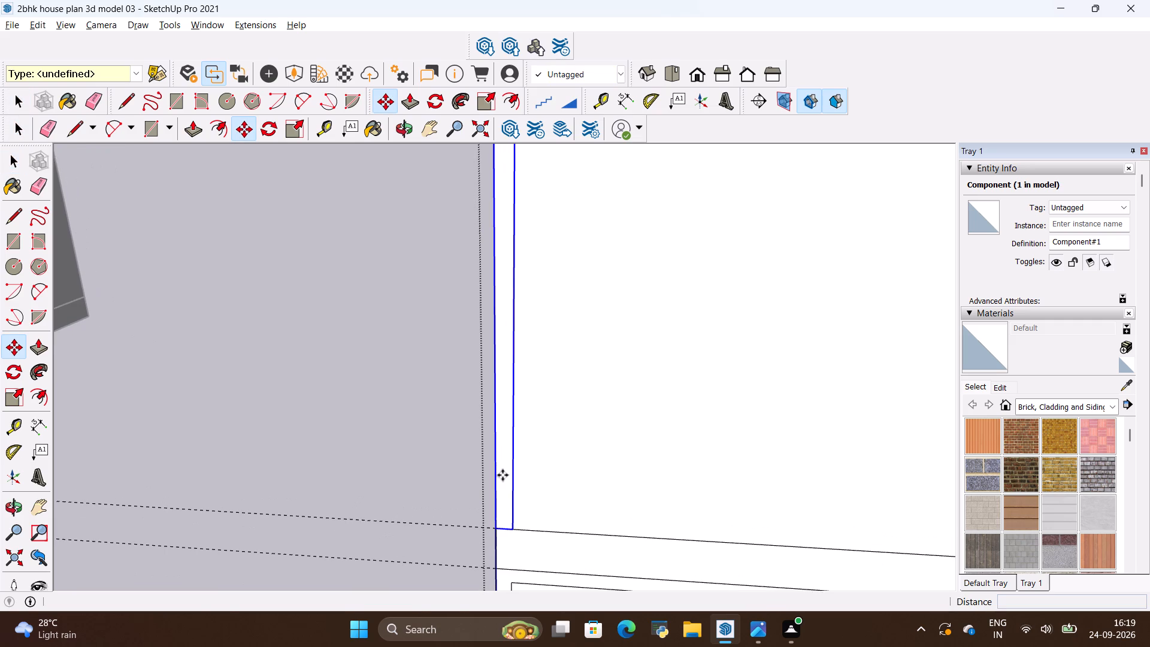
pyautogui.click(496, 528)
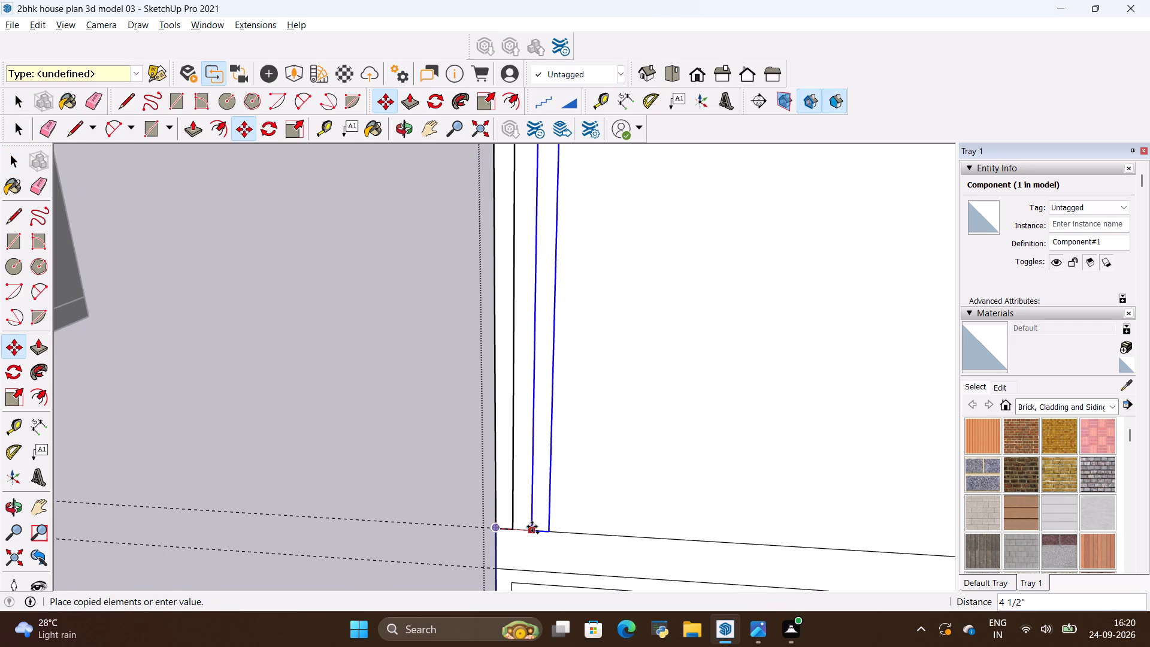
pyautogui.press('BackSpace')
pyautogui.press('4')
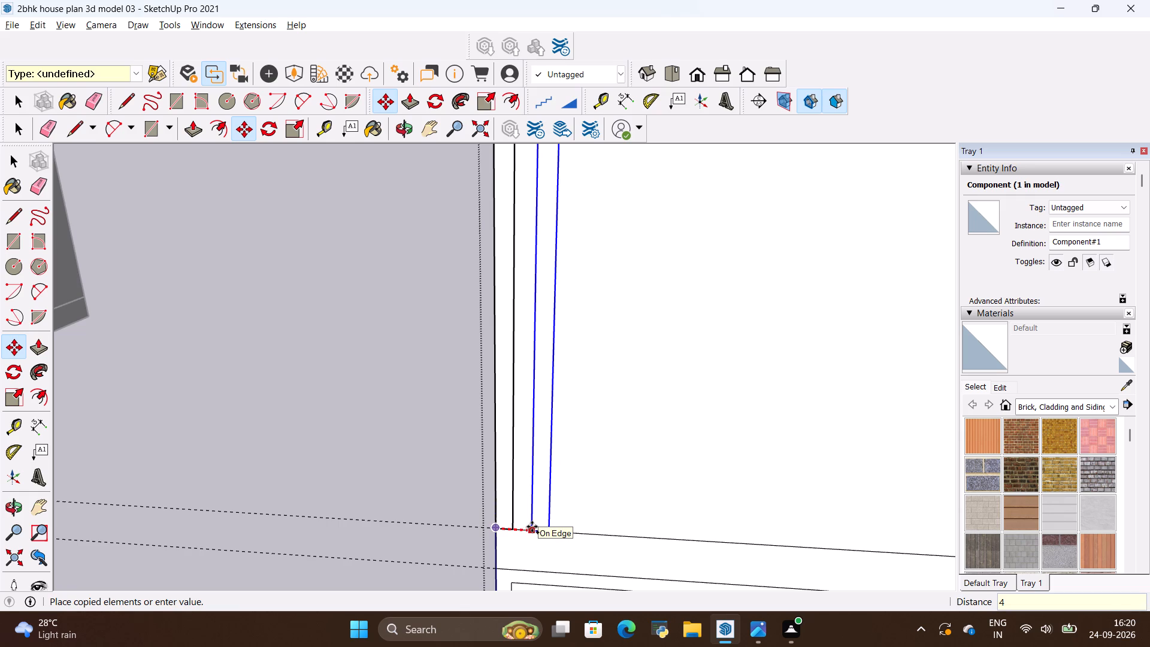
pyautogui.hotkey('shift', '"')
pyautogui.press('Return')
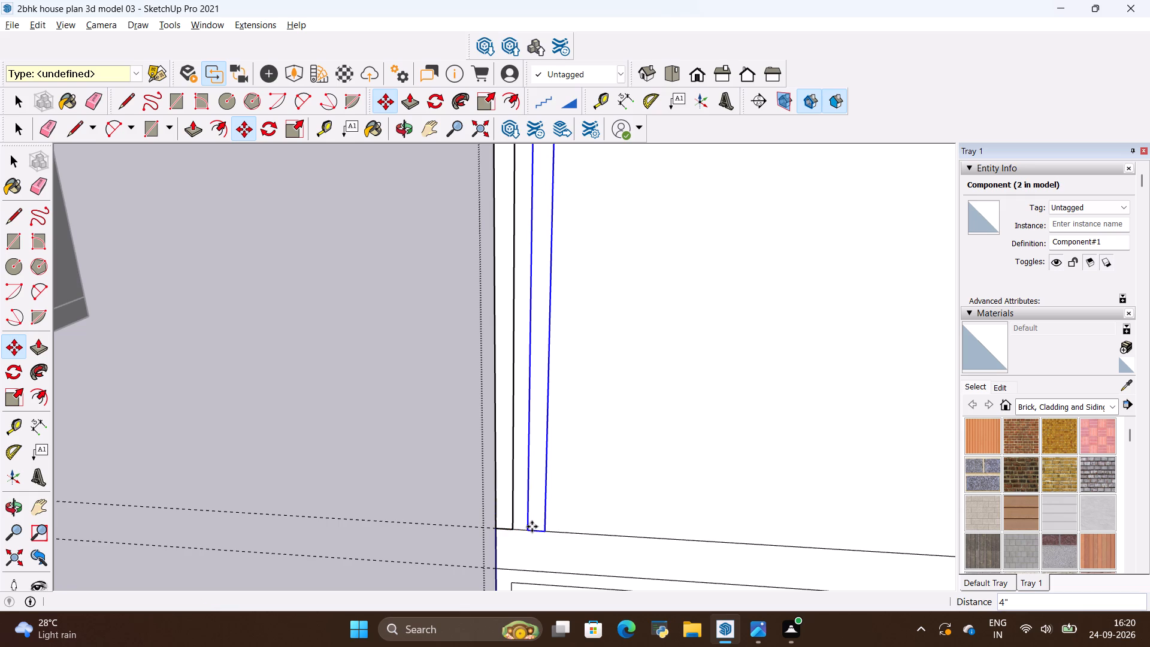
# Repeat the 4" slat copy 7 times to form the wall unit's left slat panel.
pyautogui.hotkey('shift', '*')
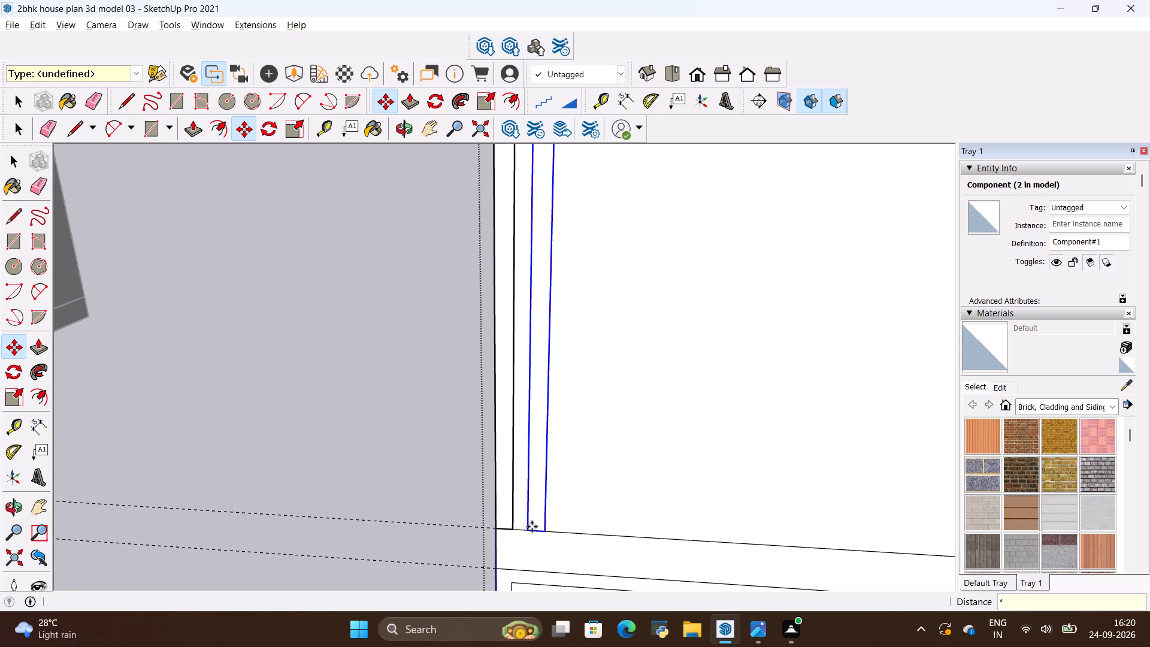
pyautogui.press('7')
pyautogui.press('Return')
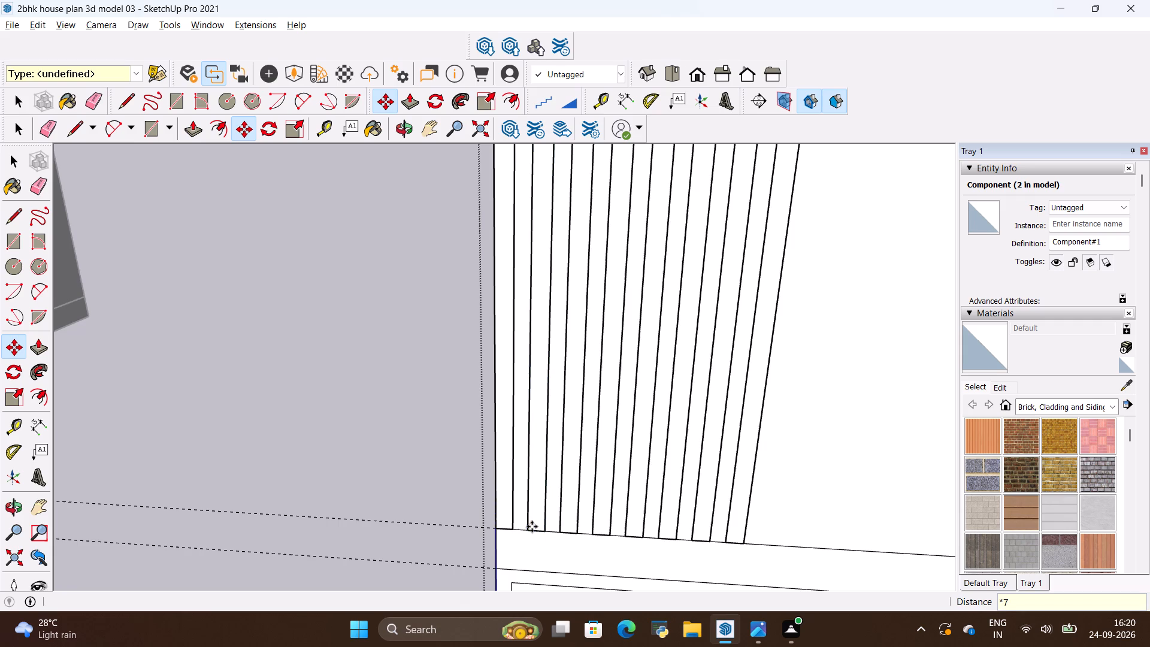
pyautogui.scroll(-10, 528, 518)
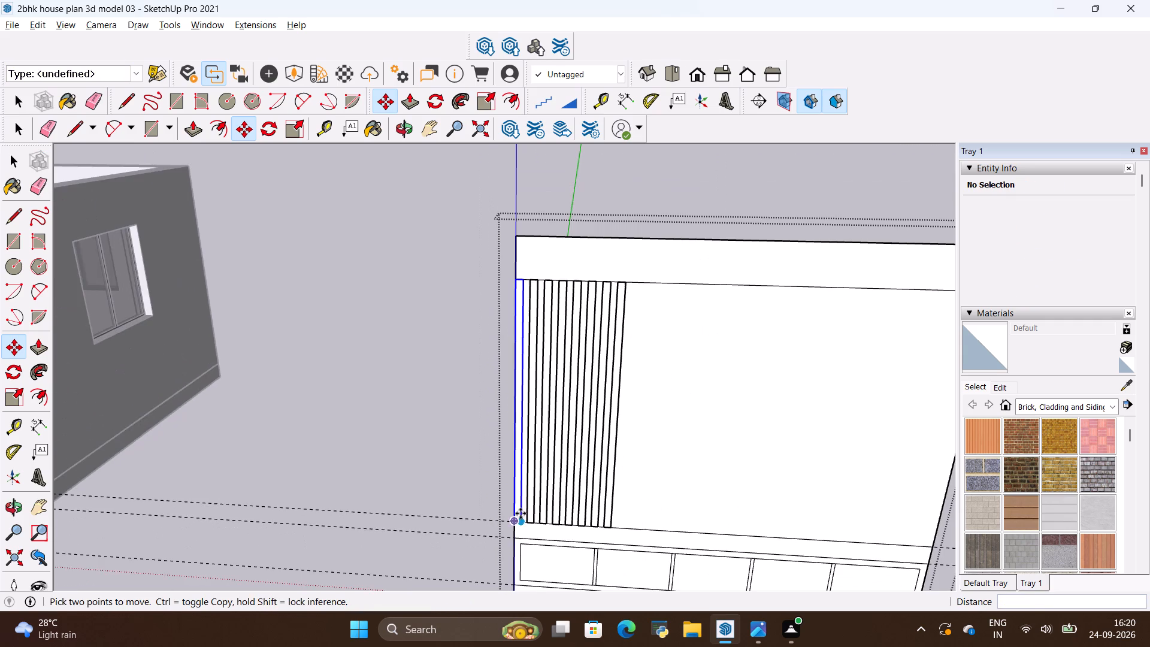
pyautogui.scroll(-4, 502, 509)
pyautogui.scroll(3, 520, 520)
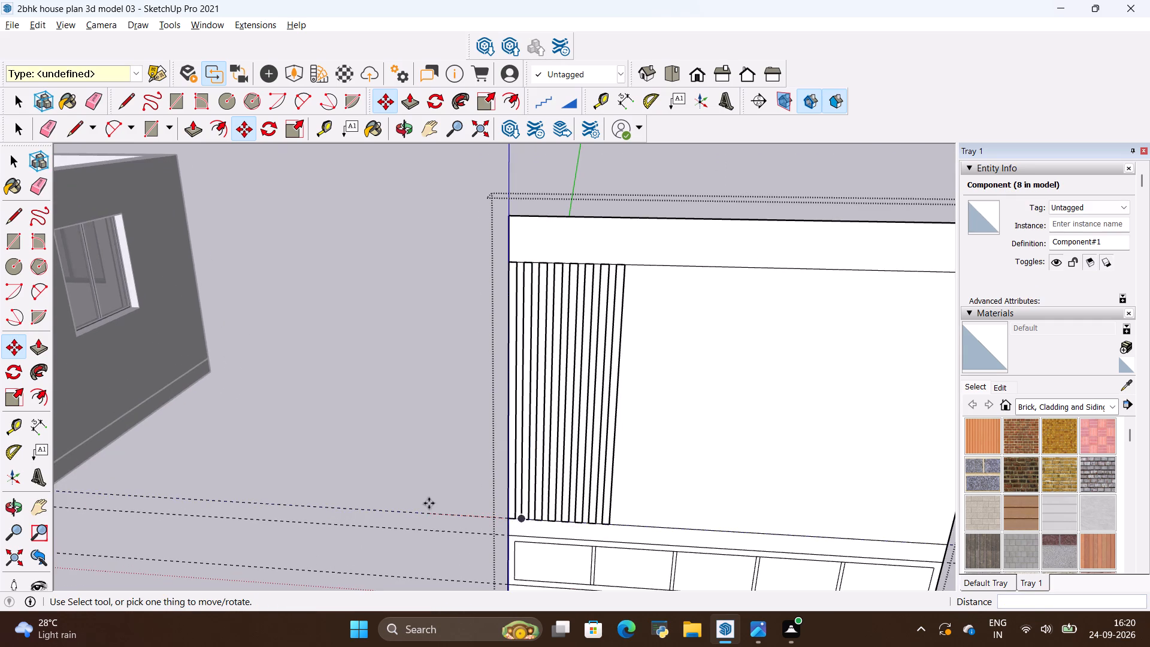
pyautogui.scroll(-3, 425, 486)
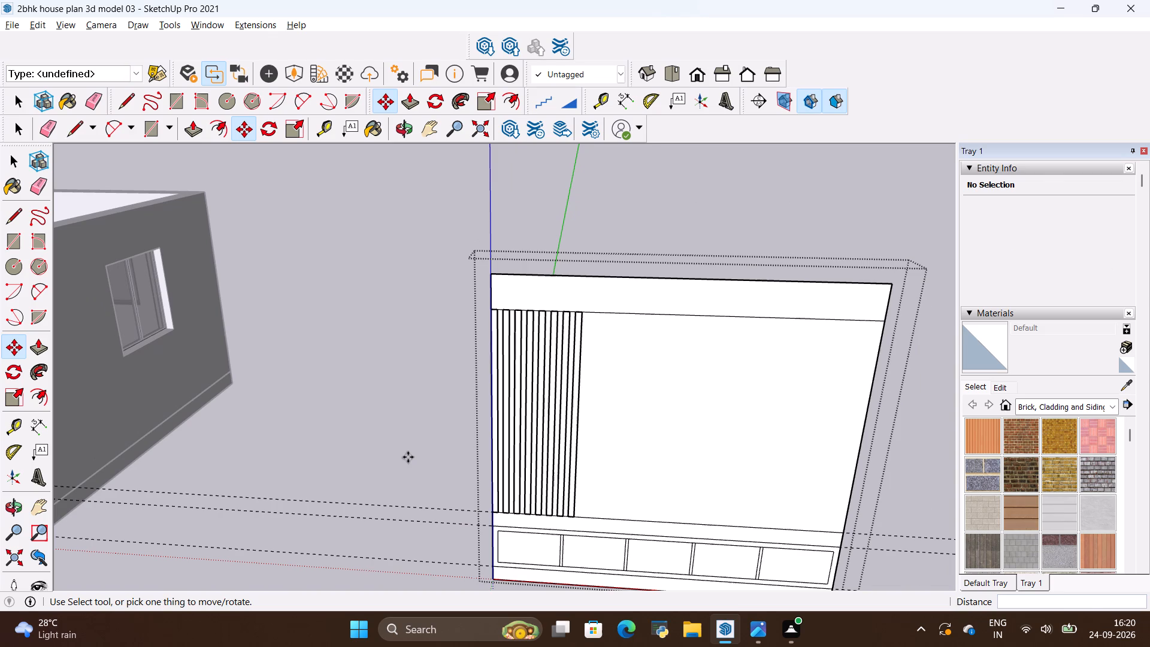
pyautogui.press('Return')
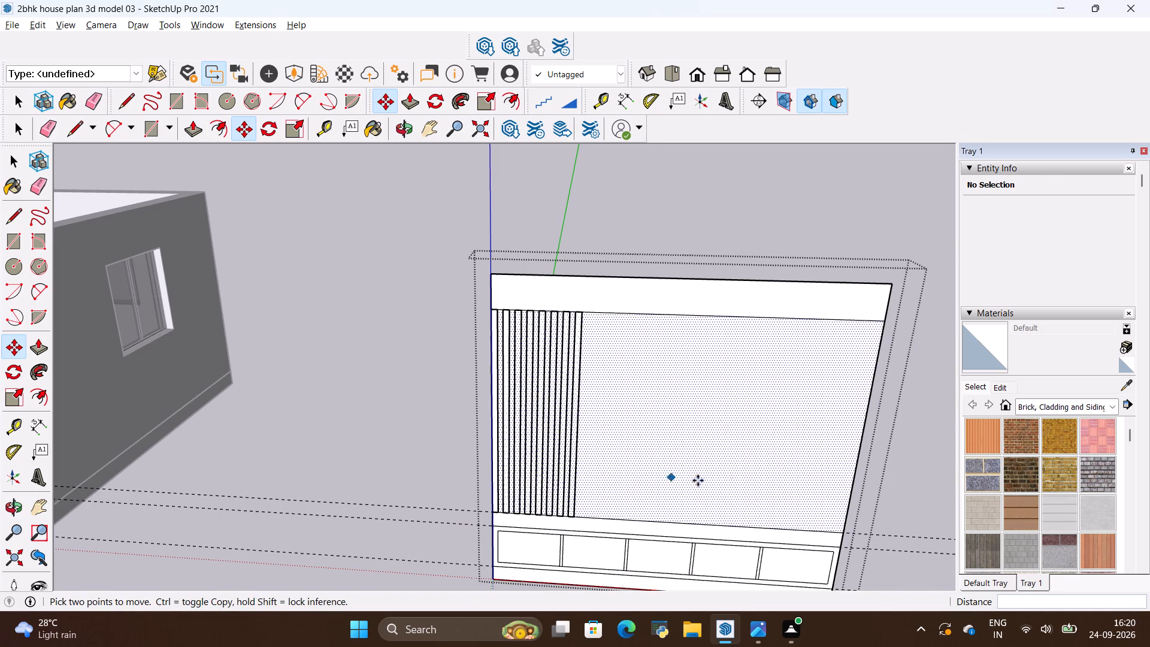
# Copy the left panel's innermost slat about 7' 7 7/8" across, placing it near the wall unit's right edge.
pyautogui.scroll(3, 616, 505)
pyautogui.scroll(1, 521, 523)
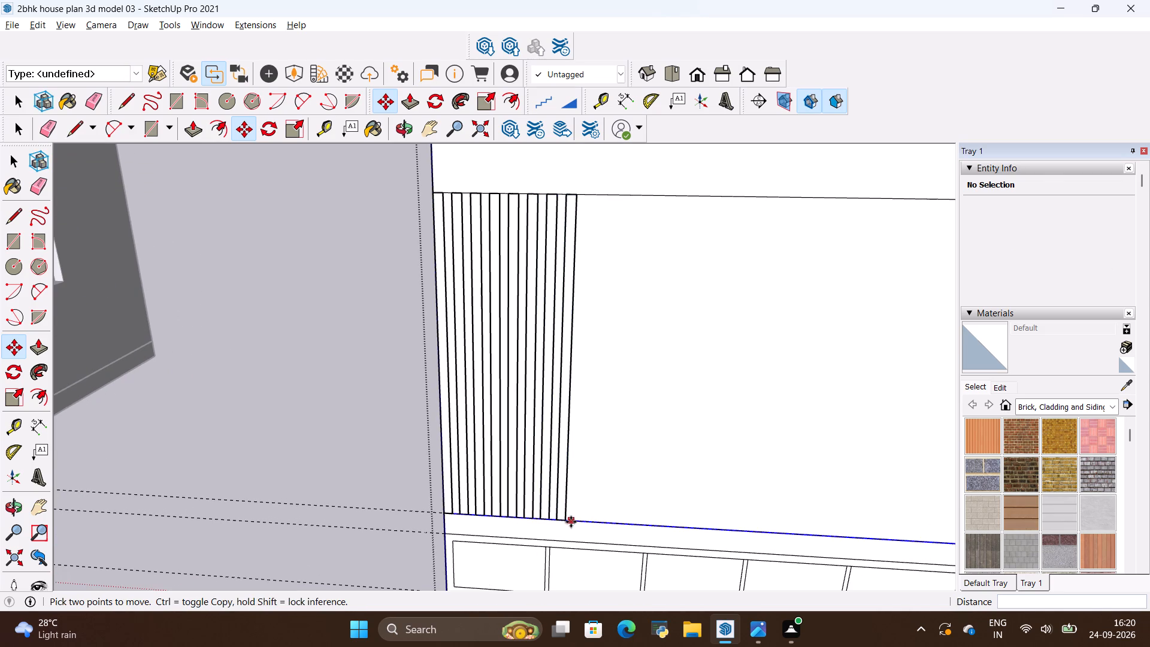
pyautogui.scroll(13, 568, 525)
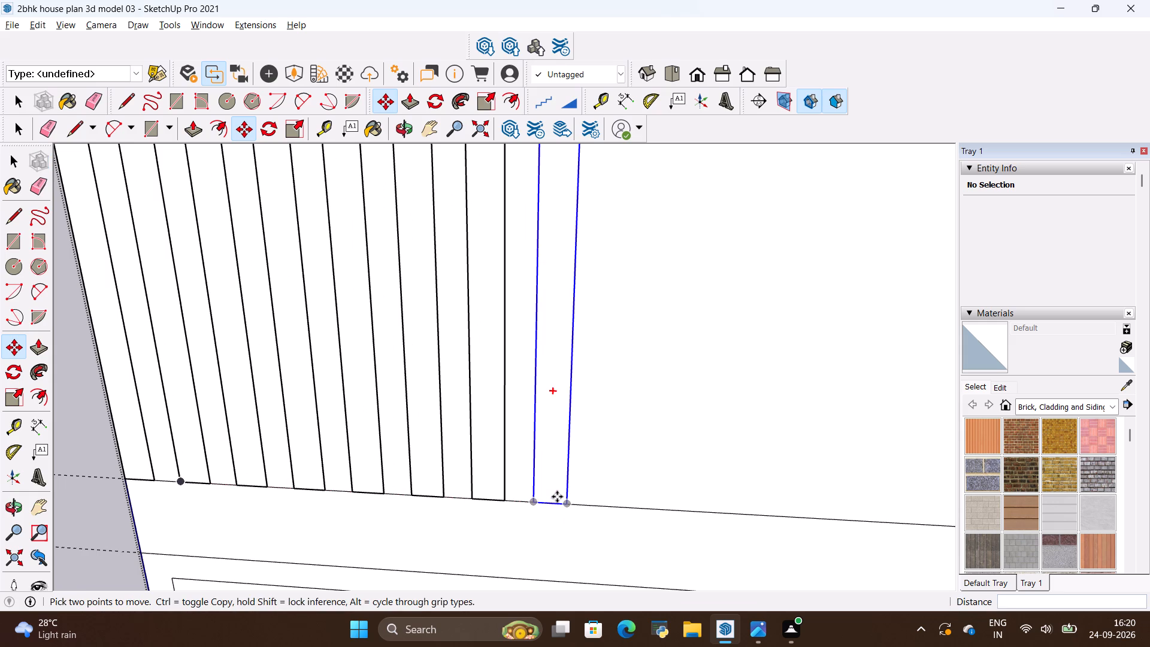
pyautogui.press('m')
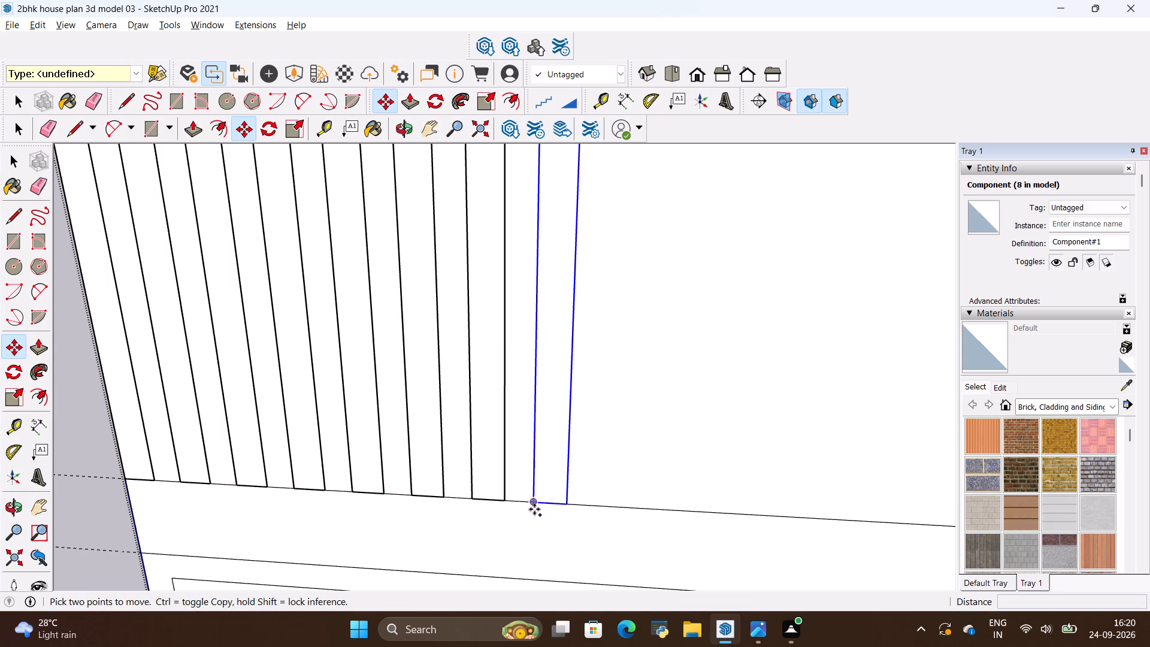
pyautogui.click(534, 502)
pyautogui.scroll(-12, 398, 488)
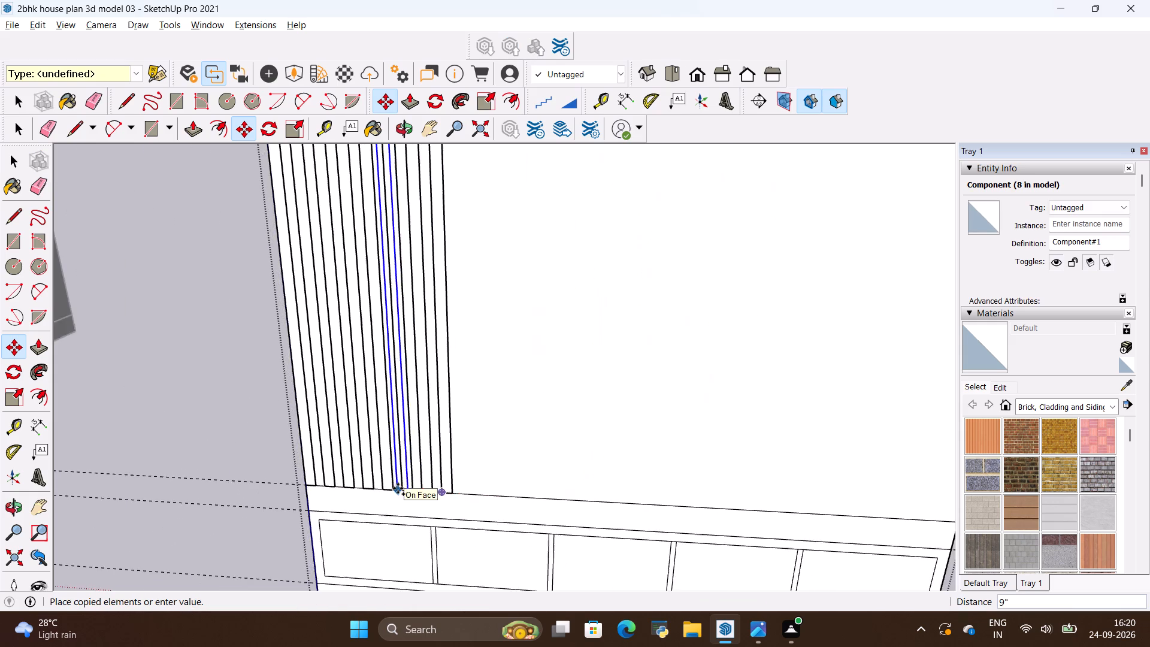
pyautogui.scroll(-5, 398, 488)
pyautogui.scroll(3, 665, 507)
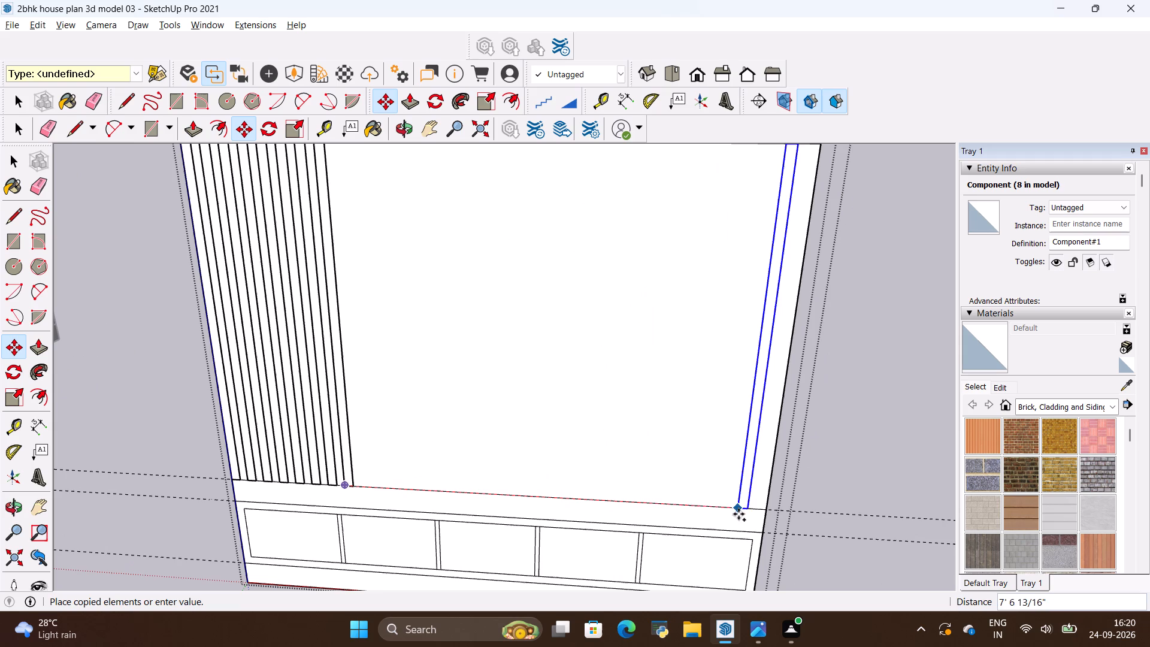
pyautogui.click(743, 515)
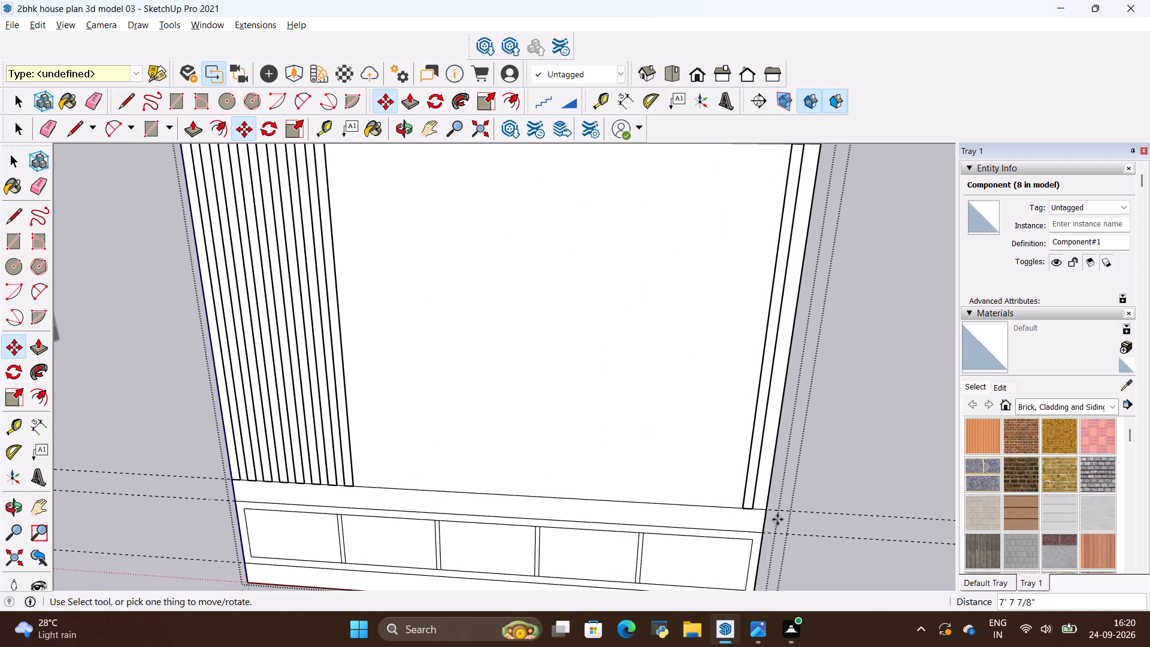
# Move the copied slat about 3" so it sits flush with the wall unit's right edge.
pyautogui.scroll(9, 777, 508)
pyautogui.moveTo(728, 500); pyautogui.dragTo(728, 505)
pyautogui.press('space')
pyautogui.click(728, 491)
pyautogui.scroll(5, 730, 505)
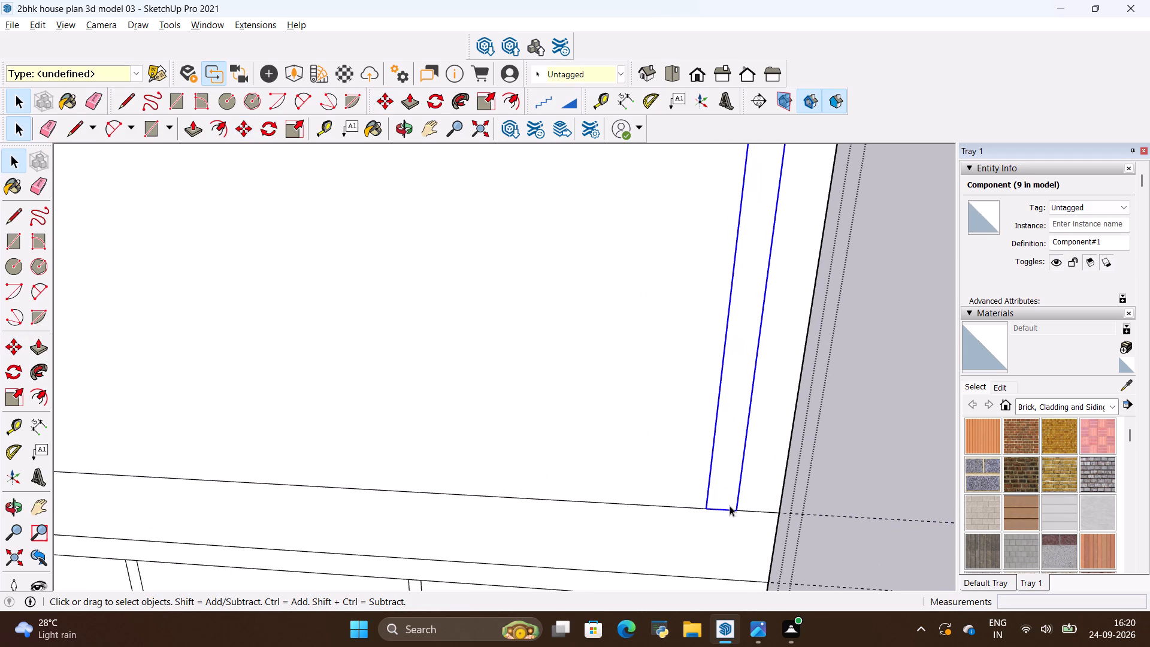
pyautogui.press('m')
pyautogui.click(736, 514)
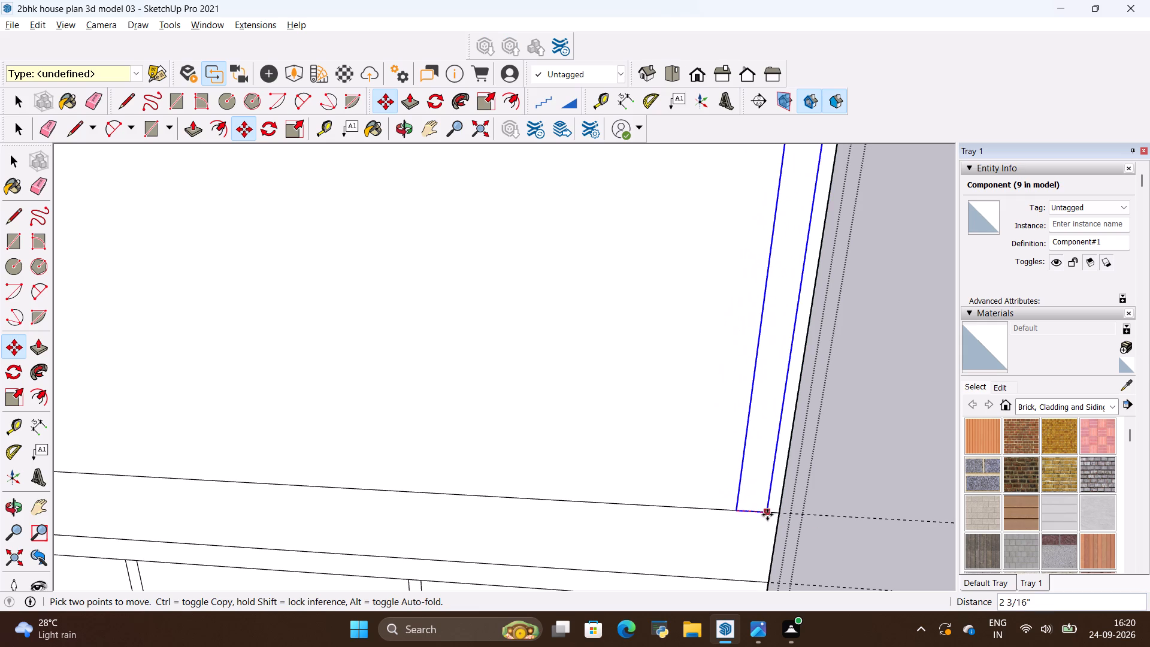
pyautogui.click(774, 514)
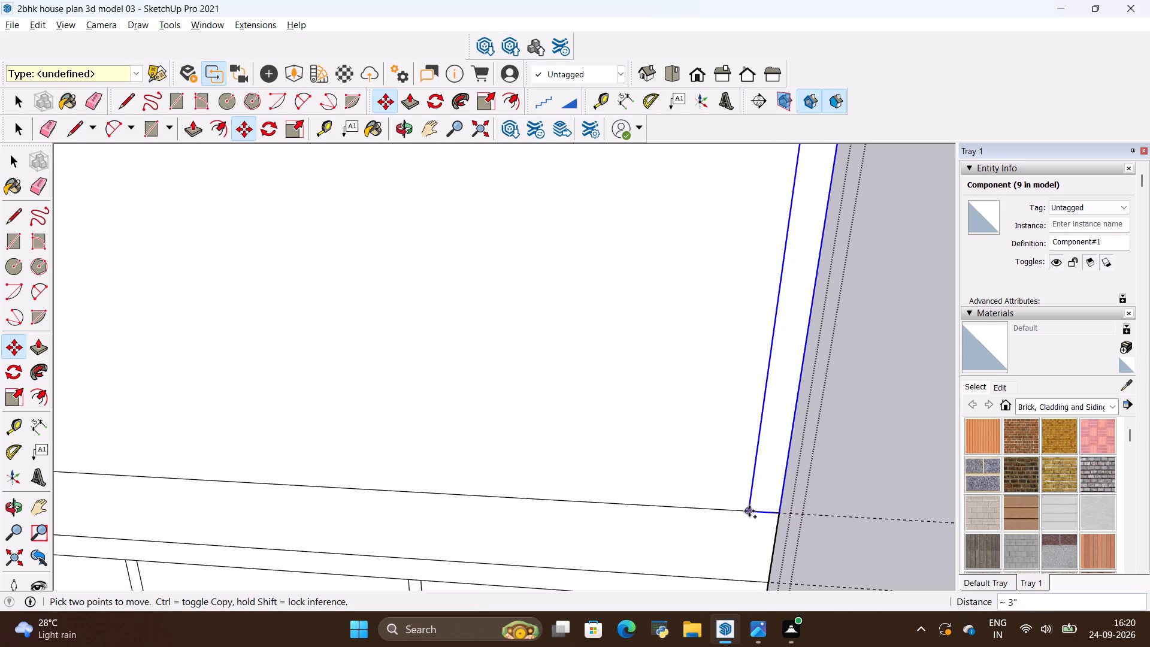
# Copy the right-edge slat 4" inward along the console's top line.
pyautogui.click(749, 509)
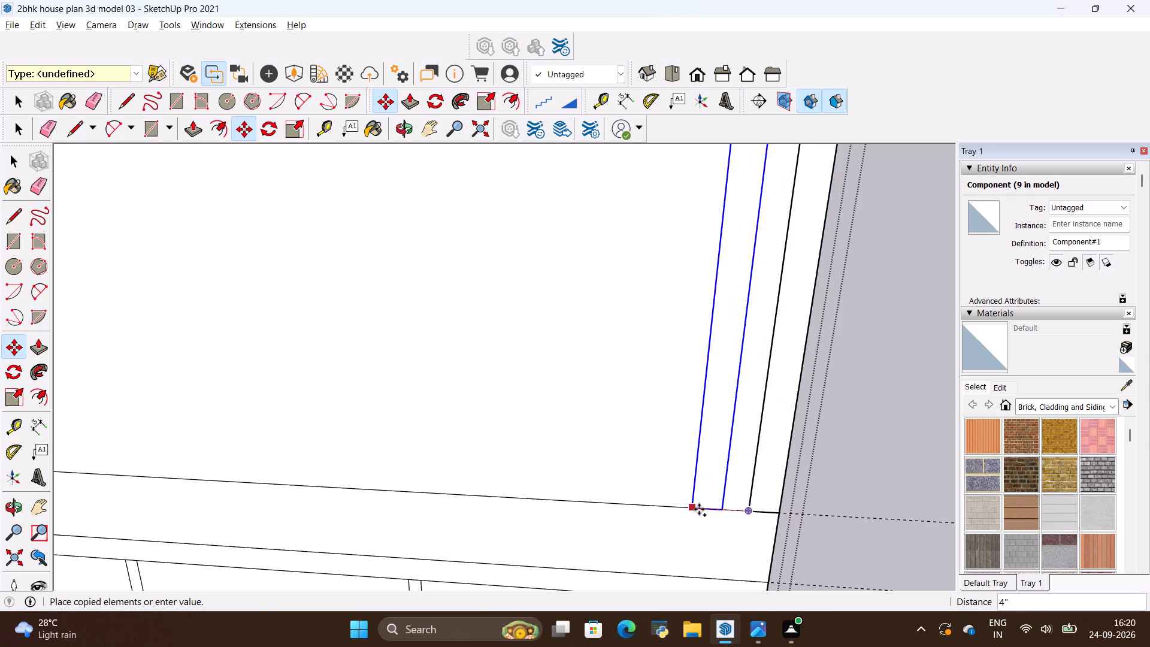
pyautogui.press('BackSpace')
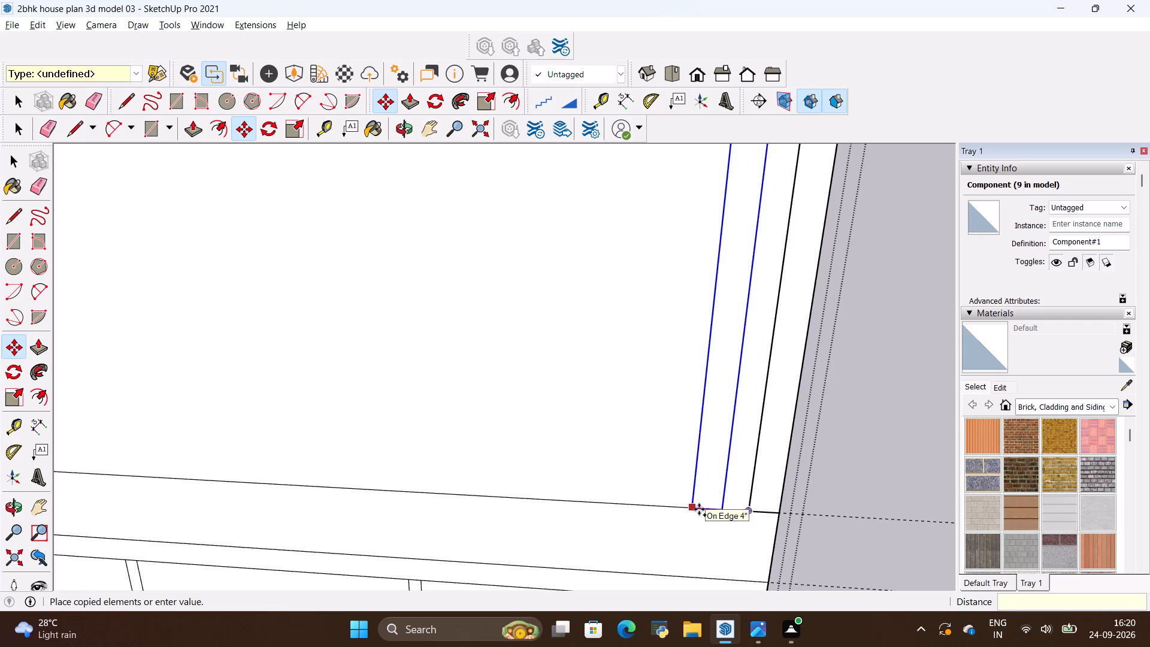
pyautogui.press('4')
pyautogui.hotkey('shift', '"')
pyautogui.press('Return')
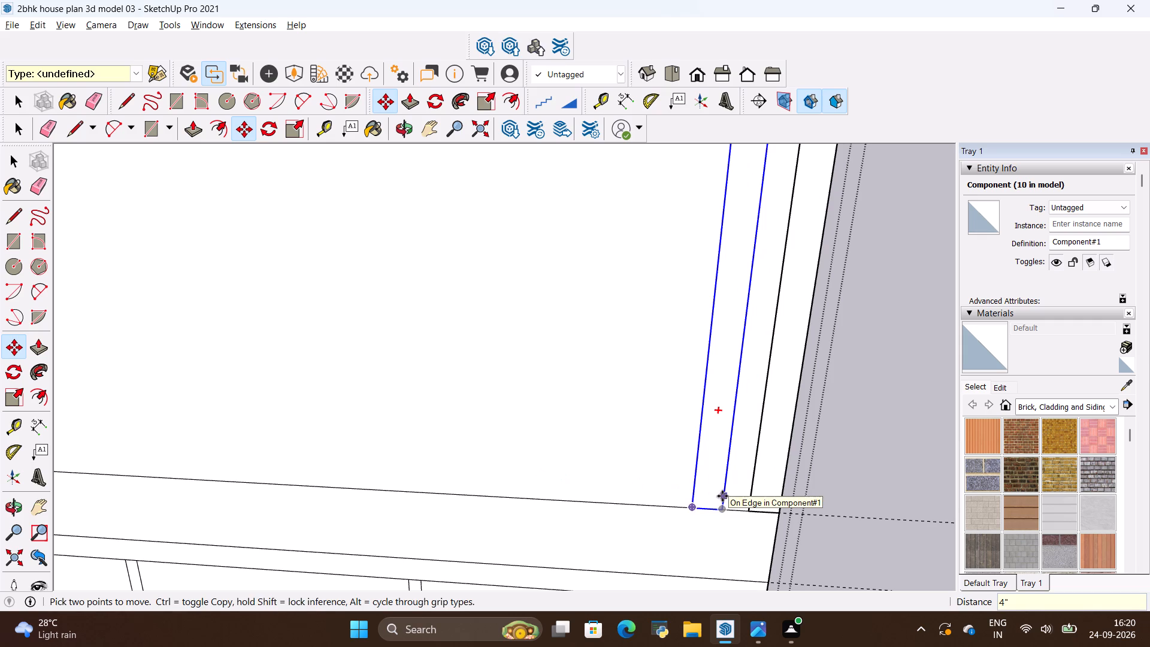
# Repeat the 4" inward copy 7 times to form the wall unit's right slat panel.
pyautogui.hotkey('shift', '*')
pyautogui.press('7')
pyautogui.press('Return')
pyautogui.scroll(-7, 722, 496)
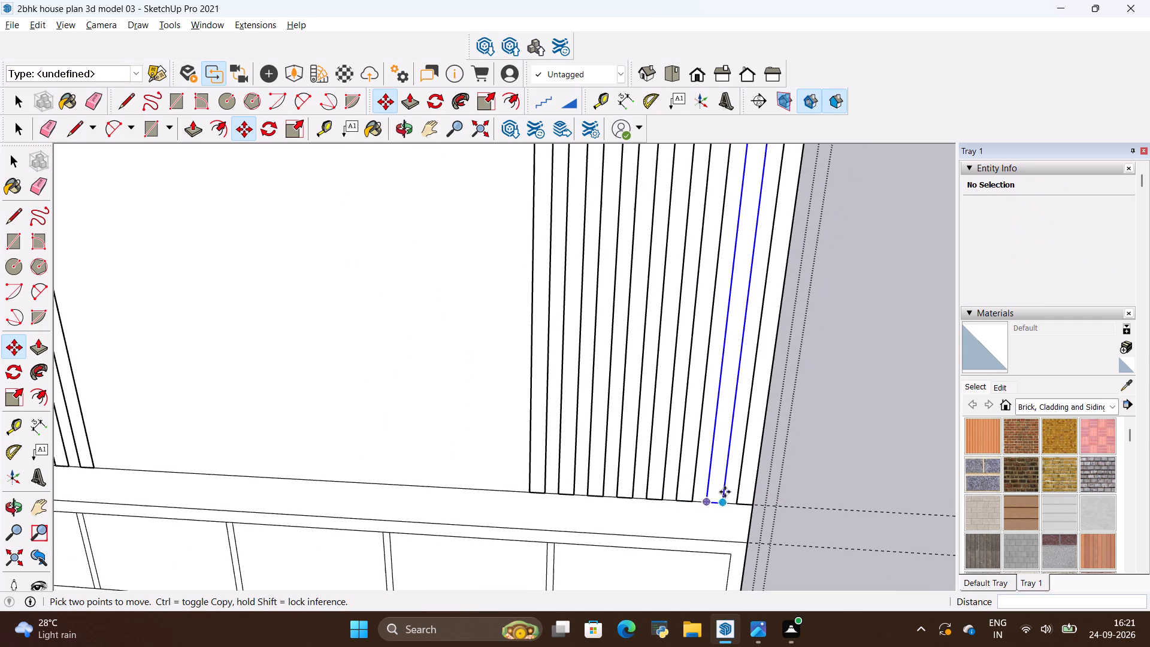
pyautogui.scroll(-9, 725, 492)
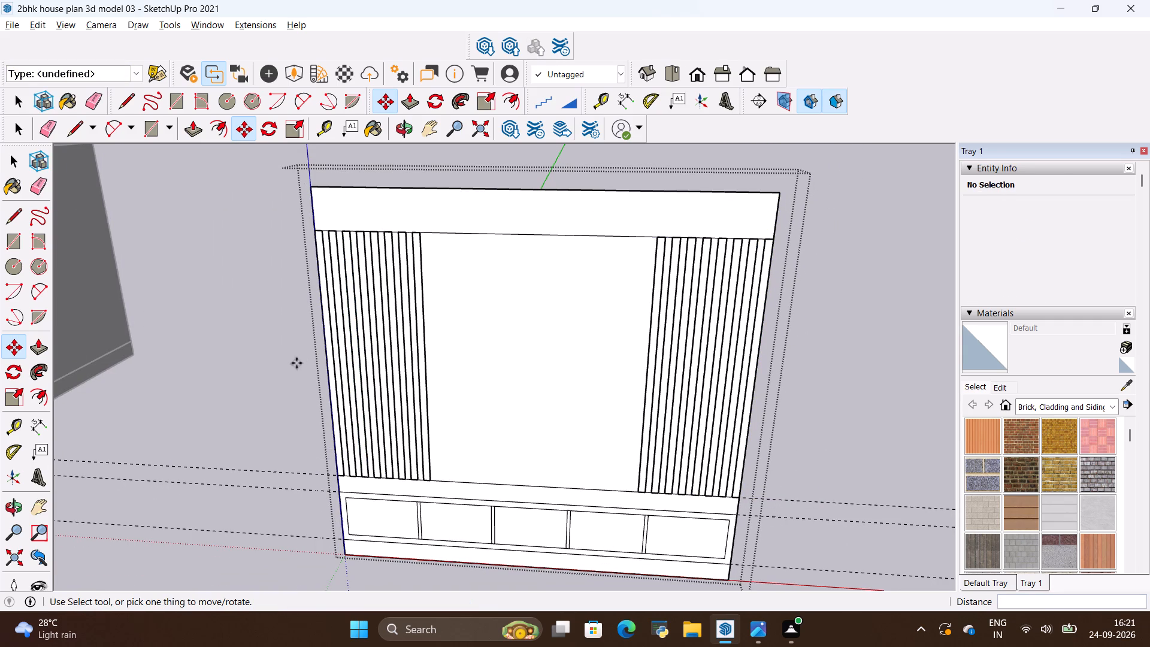
# Close the wall unit group and compare its slat panels and centre area with the reference image's front elevation.
pyautogui.press('space')
pyautogui.click(278, 374)
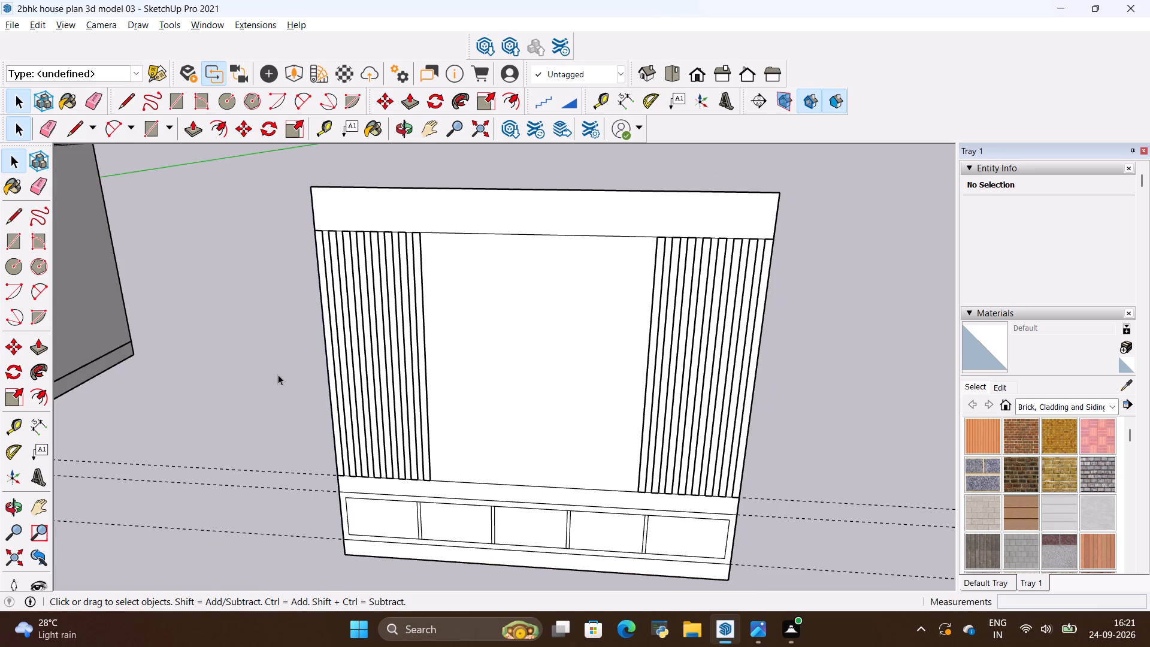
pyautogui.hotkey('alt', 'Tab')
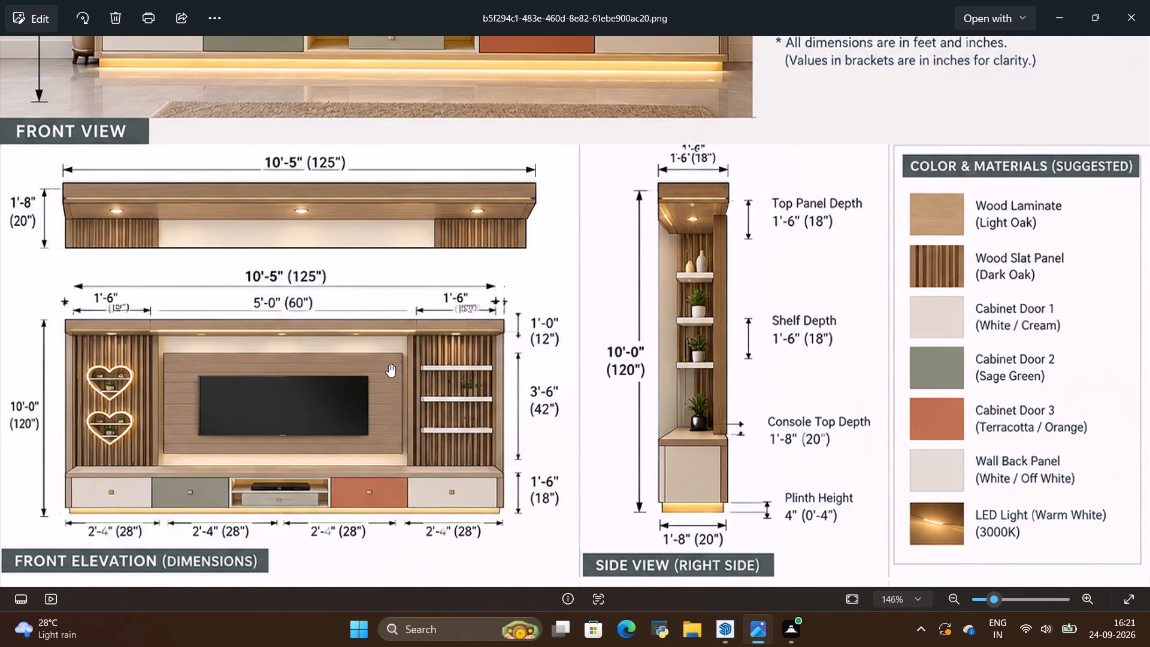
pyautogui.hotkey('alt', 'Tab')
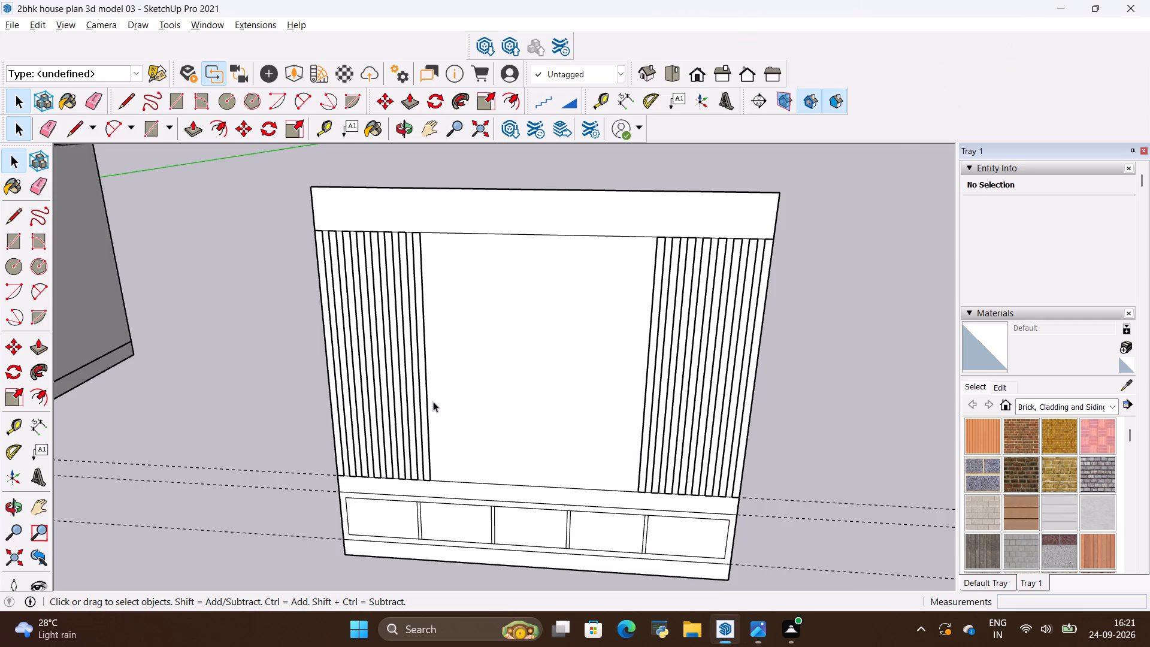
pyautogui.hotkey('alt', 'Tab')
pyautogui.hotkey('alt', 'Tab')
pyautogui.scroll(1, 308, 221)
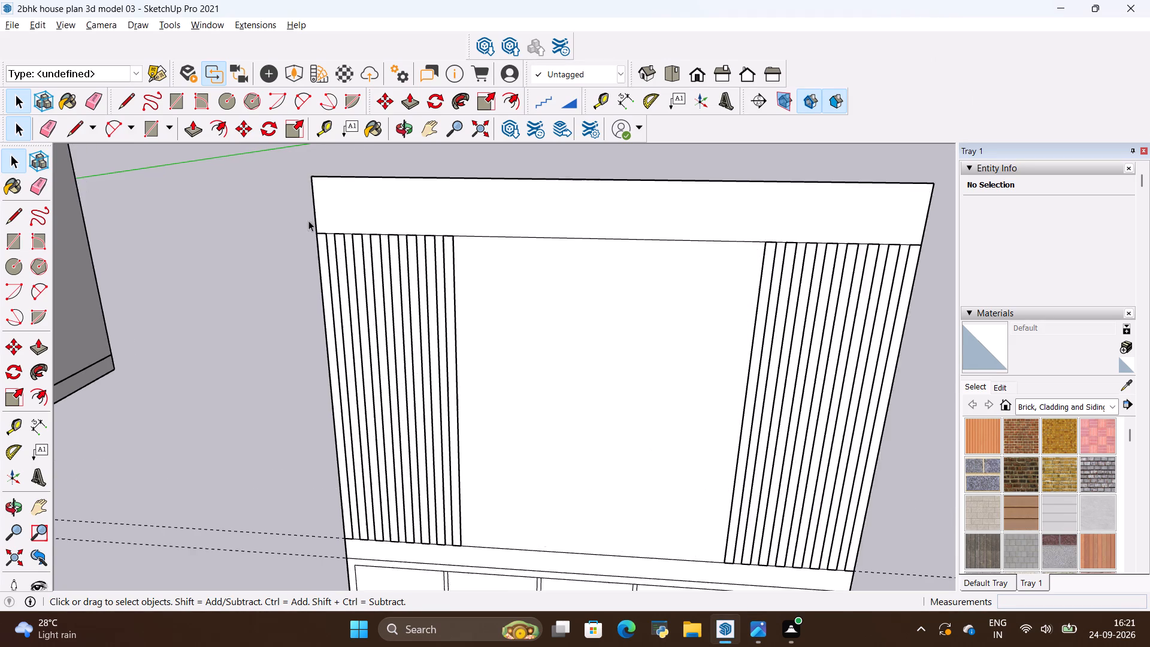
pyautogui.scroll(5, 308, 220)
pyautogui.scroll(-4, 335, 285)
pyautogui.scroll(6, 402, 283)
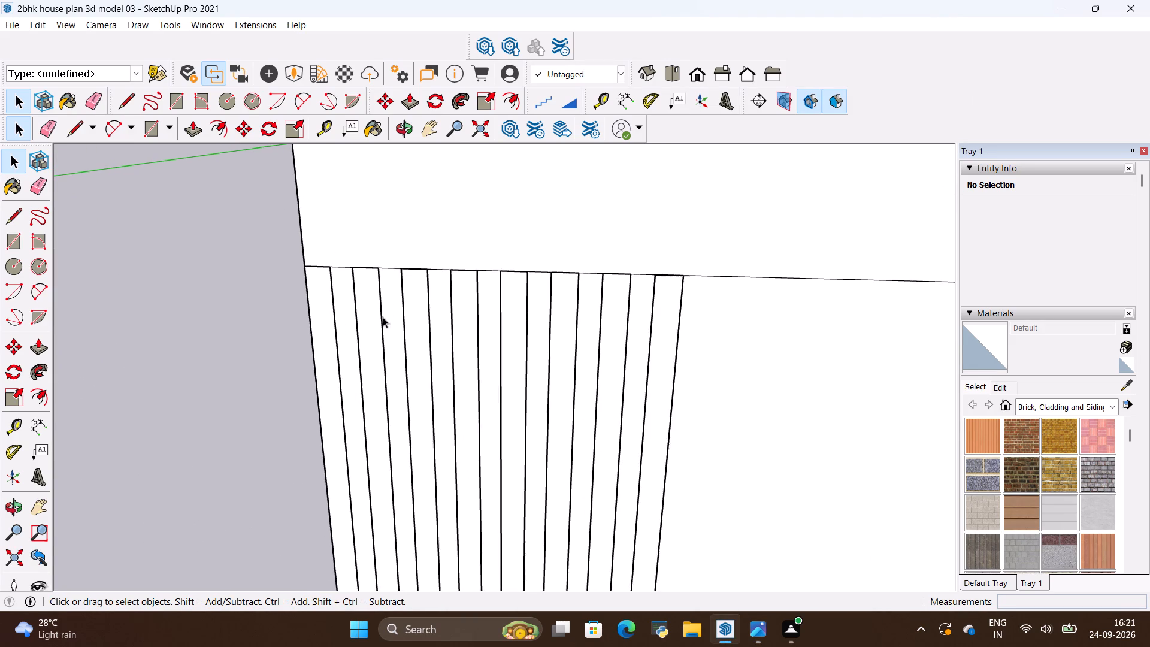
pyautogui.scroll(2, 383, 317)
pyautogui.hotkey('alt', 'Tab')
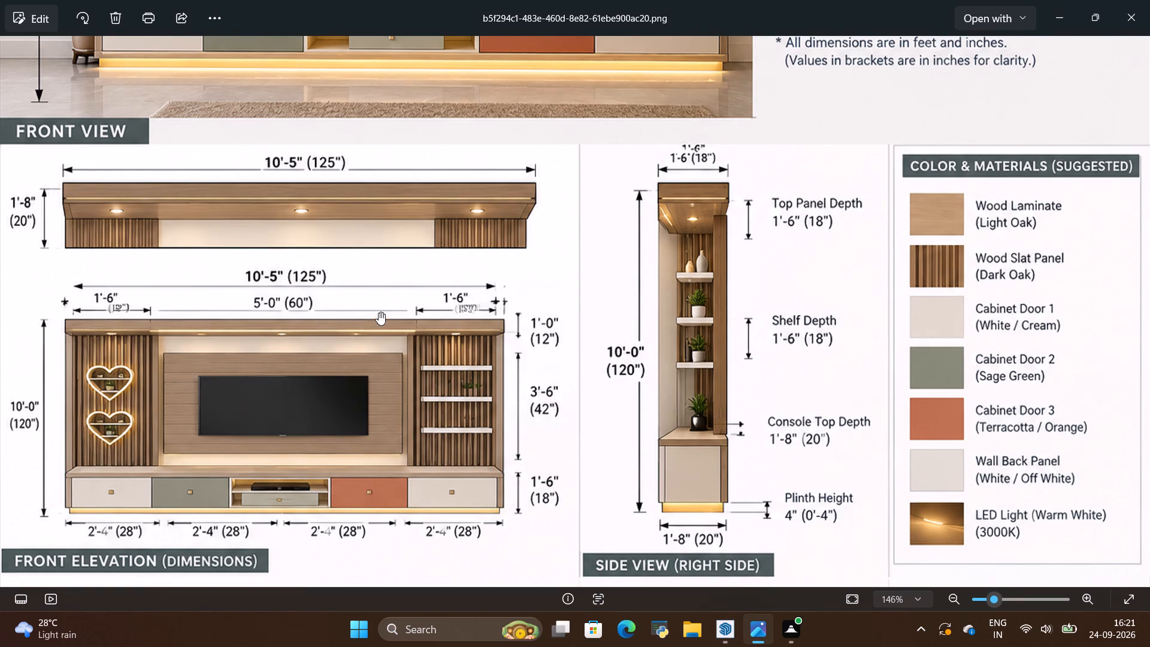
pyautogui.hotkey('alt', 'Tab')
pyautogui.scroll(-16, 374, 368)
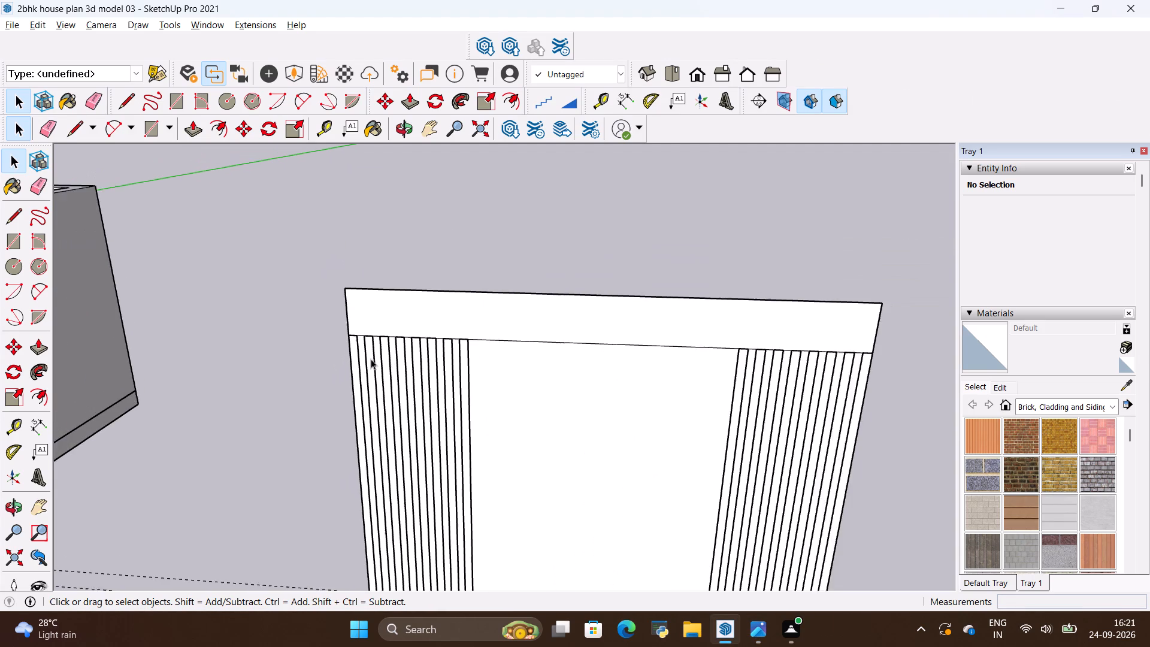
pyautogui.scroll(-3, 445, 417)
pyautogui.scroll(3, 464, 477)
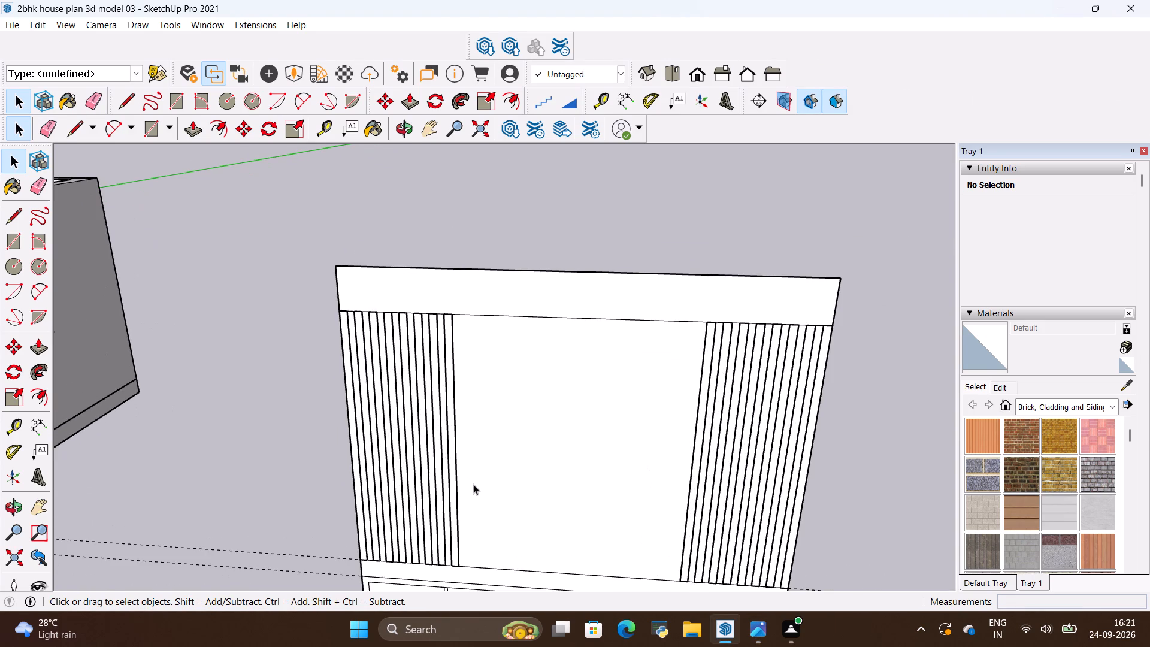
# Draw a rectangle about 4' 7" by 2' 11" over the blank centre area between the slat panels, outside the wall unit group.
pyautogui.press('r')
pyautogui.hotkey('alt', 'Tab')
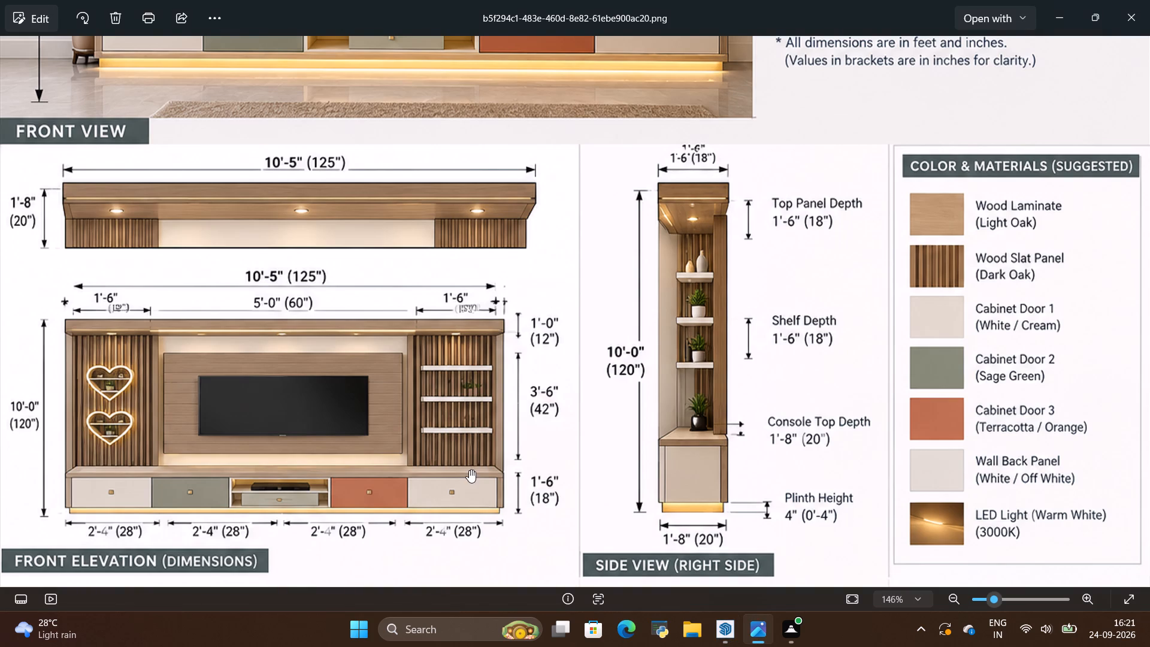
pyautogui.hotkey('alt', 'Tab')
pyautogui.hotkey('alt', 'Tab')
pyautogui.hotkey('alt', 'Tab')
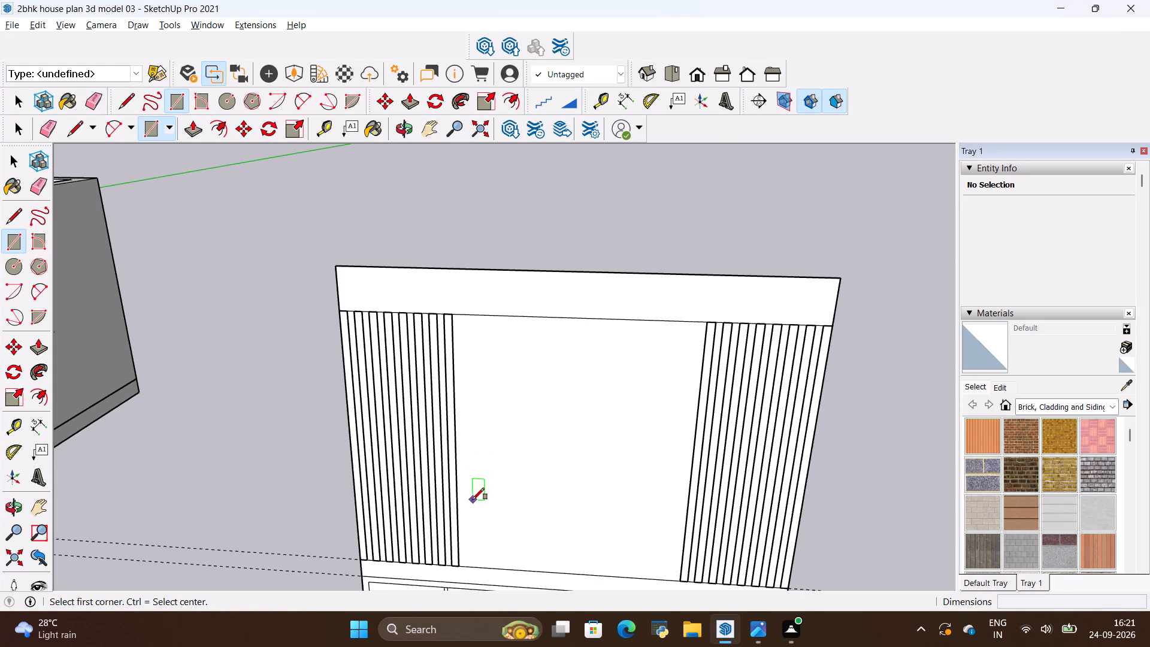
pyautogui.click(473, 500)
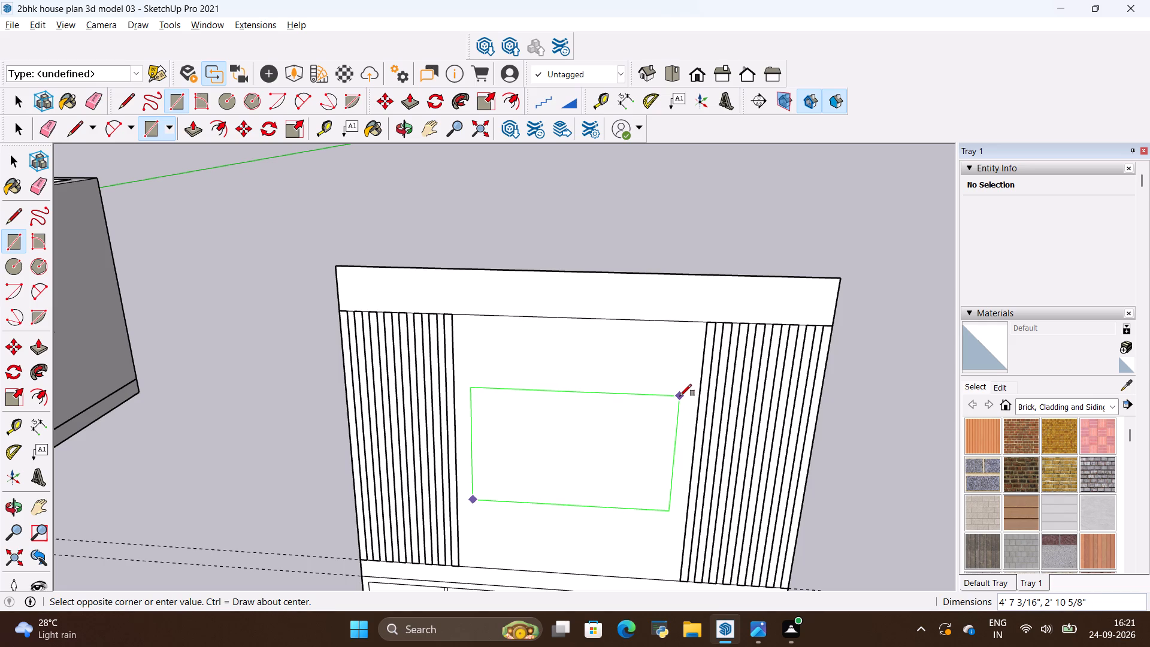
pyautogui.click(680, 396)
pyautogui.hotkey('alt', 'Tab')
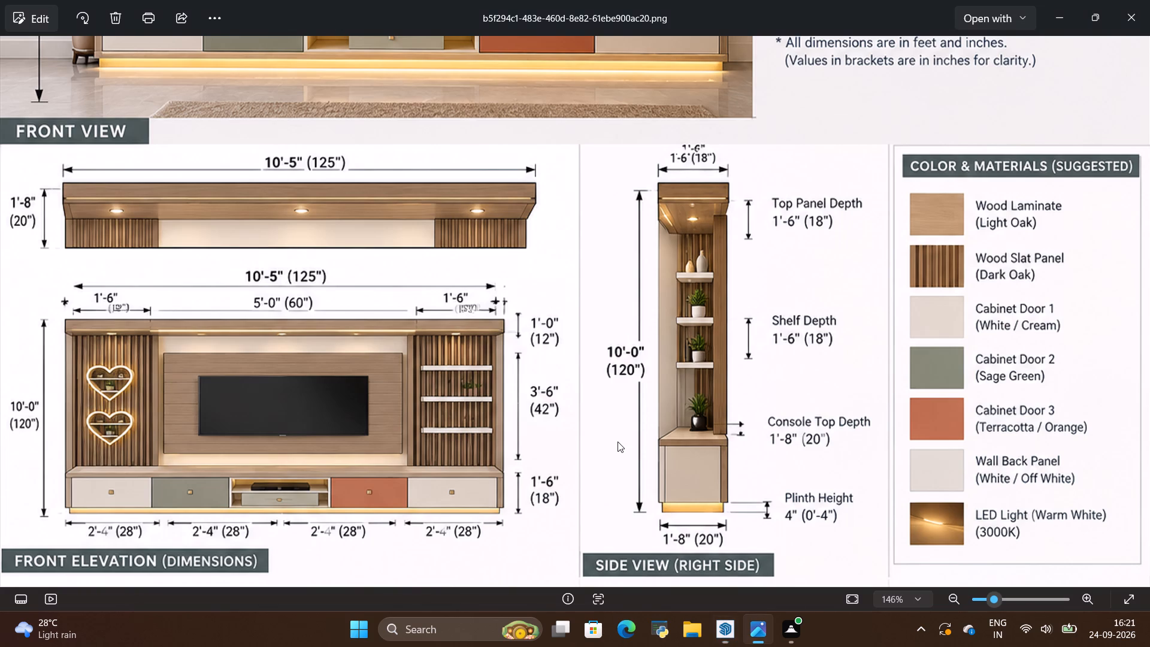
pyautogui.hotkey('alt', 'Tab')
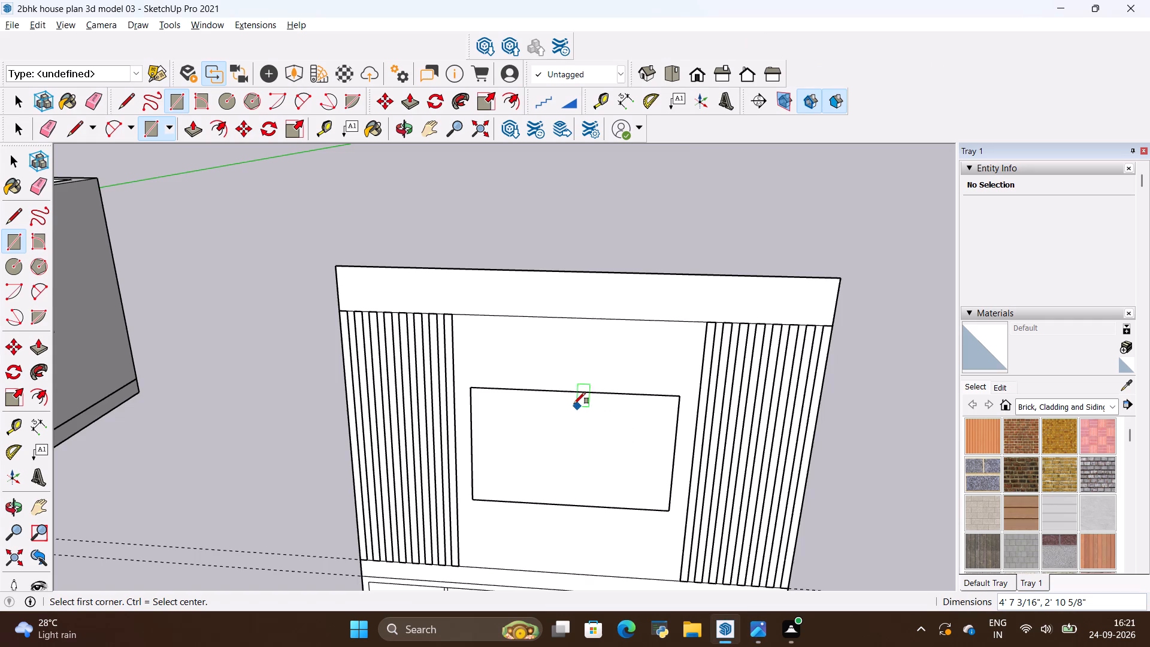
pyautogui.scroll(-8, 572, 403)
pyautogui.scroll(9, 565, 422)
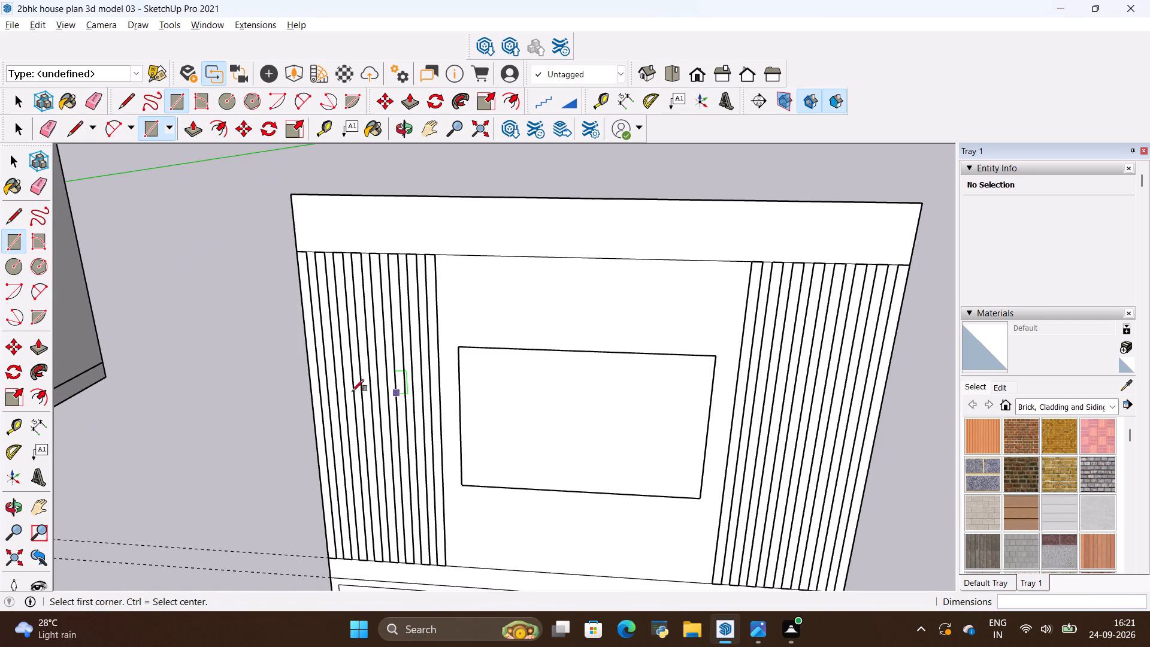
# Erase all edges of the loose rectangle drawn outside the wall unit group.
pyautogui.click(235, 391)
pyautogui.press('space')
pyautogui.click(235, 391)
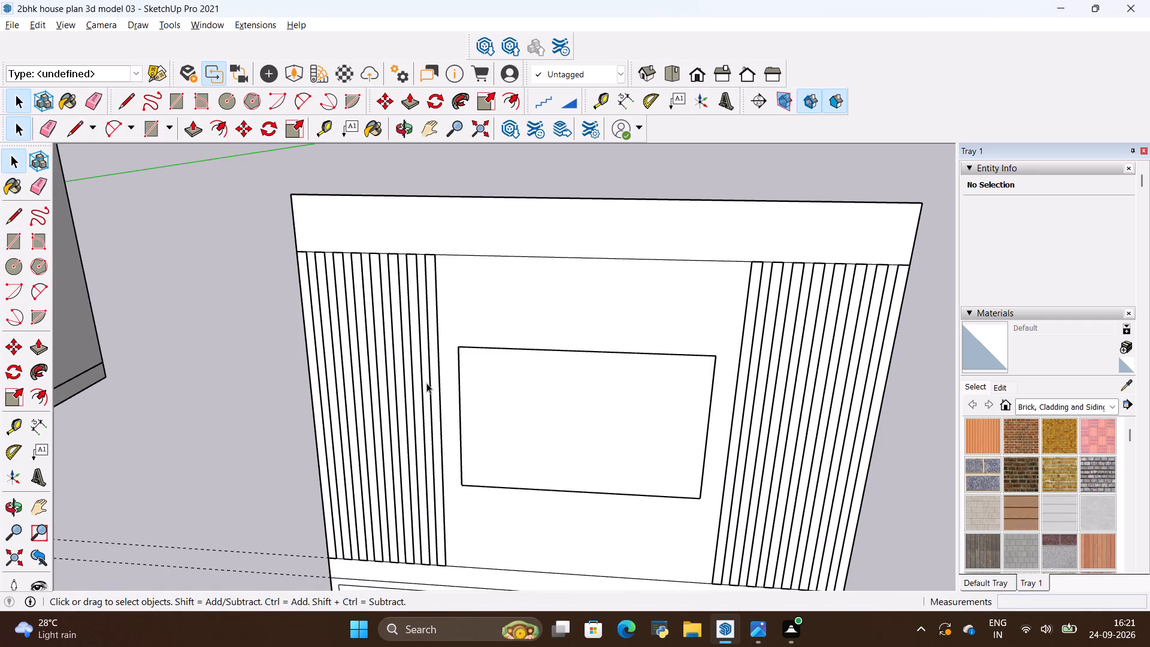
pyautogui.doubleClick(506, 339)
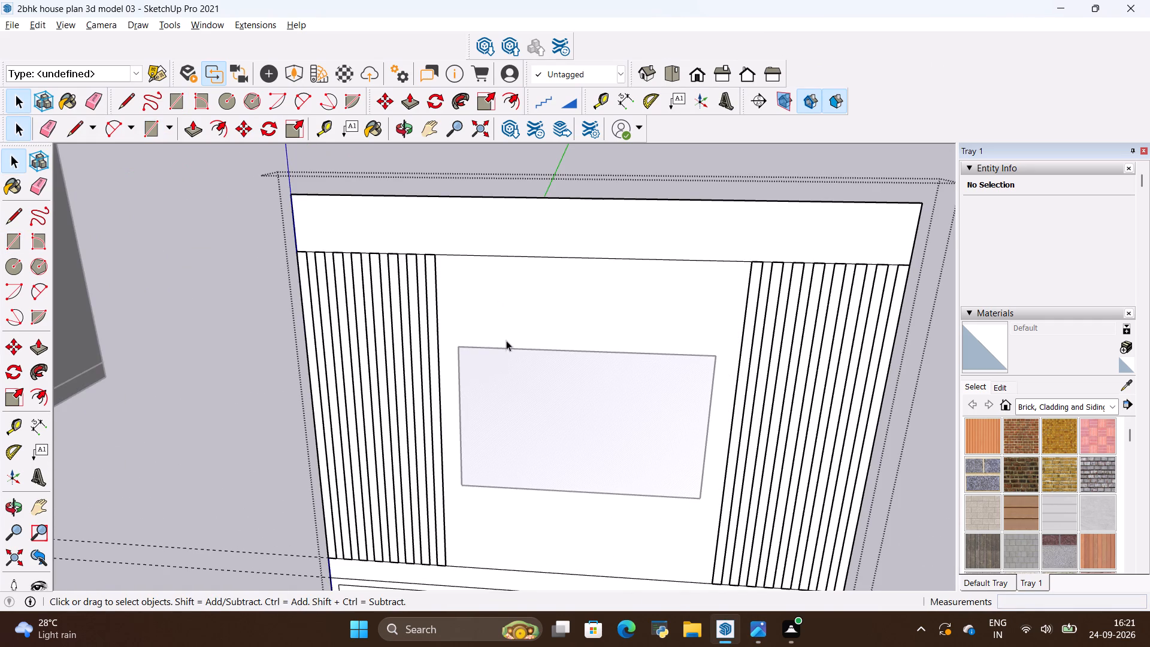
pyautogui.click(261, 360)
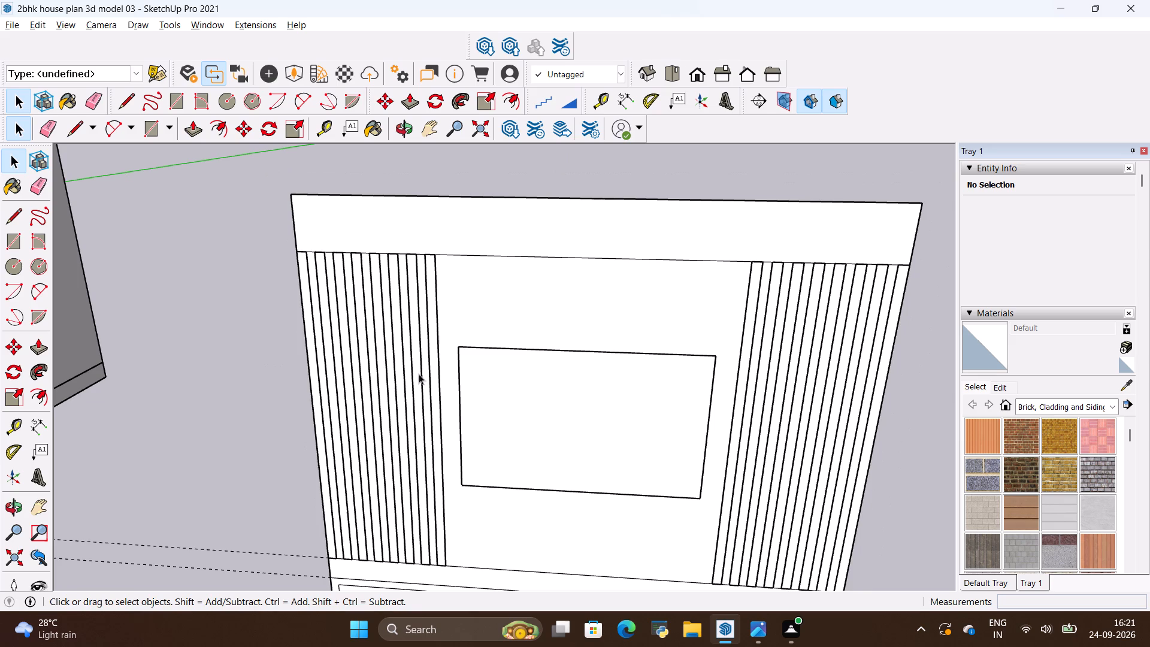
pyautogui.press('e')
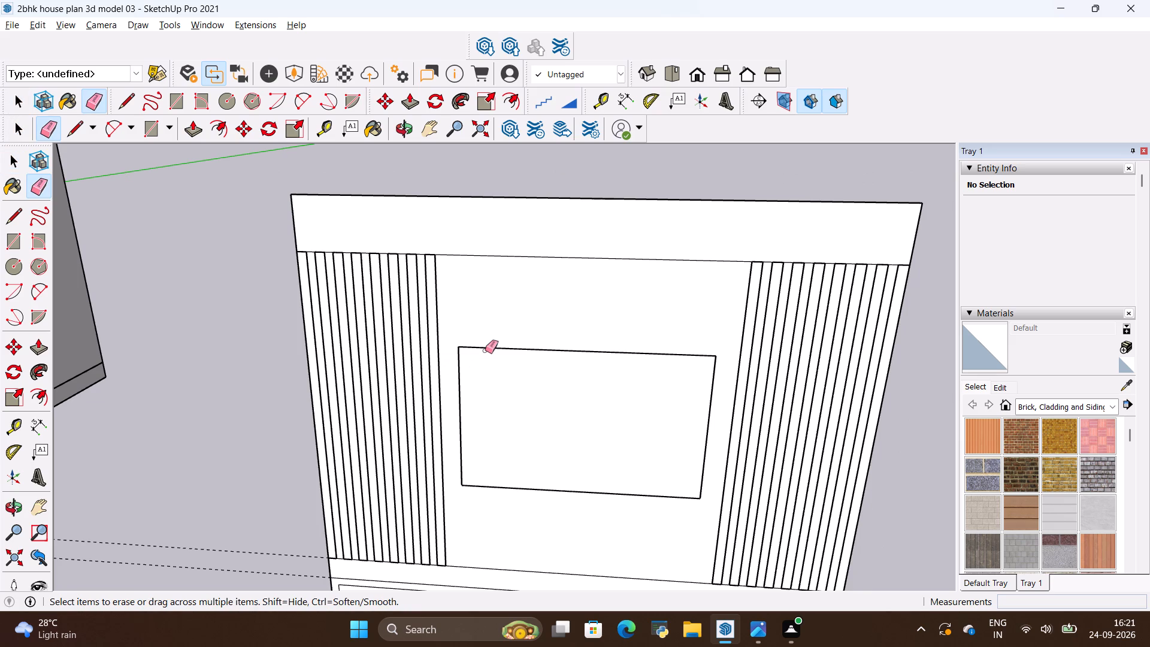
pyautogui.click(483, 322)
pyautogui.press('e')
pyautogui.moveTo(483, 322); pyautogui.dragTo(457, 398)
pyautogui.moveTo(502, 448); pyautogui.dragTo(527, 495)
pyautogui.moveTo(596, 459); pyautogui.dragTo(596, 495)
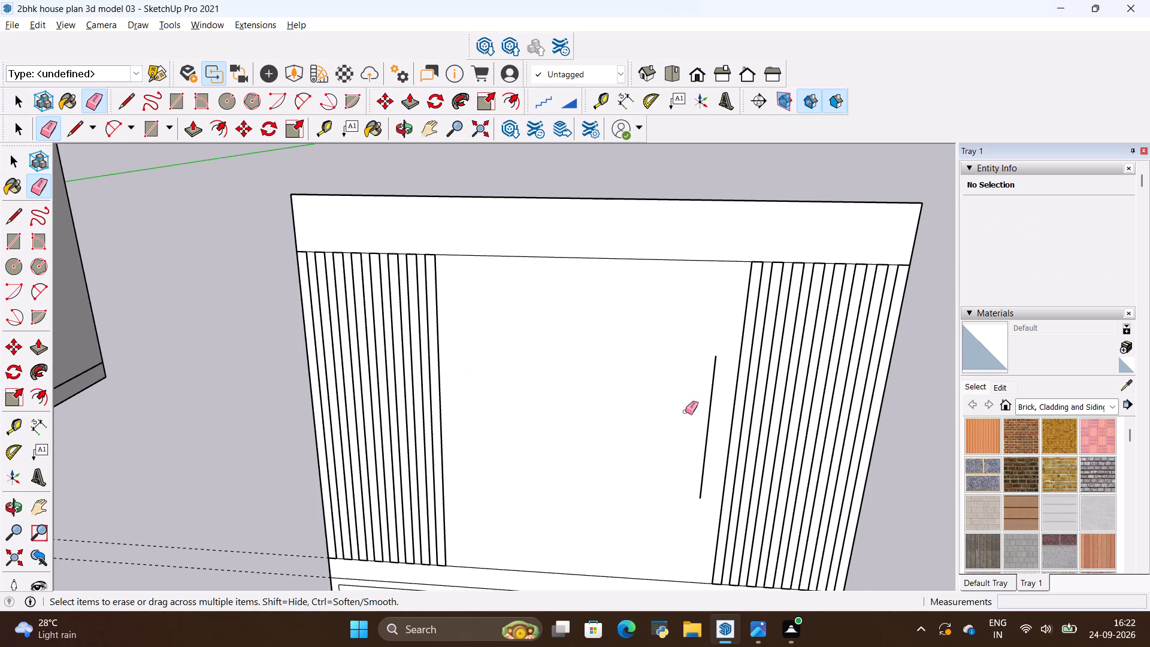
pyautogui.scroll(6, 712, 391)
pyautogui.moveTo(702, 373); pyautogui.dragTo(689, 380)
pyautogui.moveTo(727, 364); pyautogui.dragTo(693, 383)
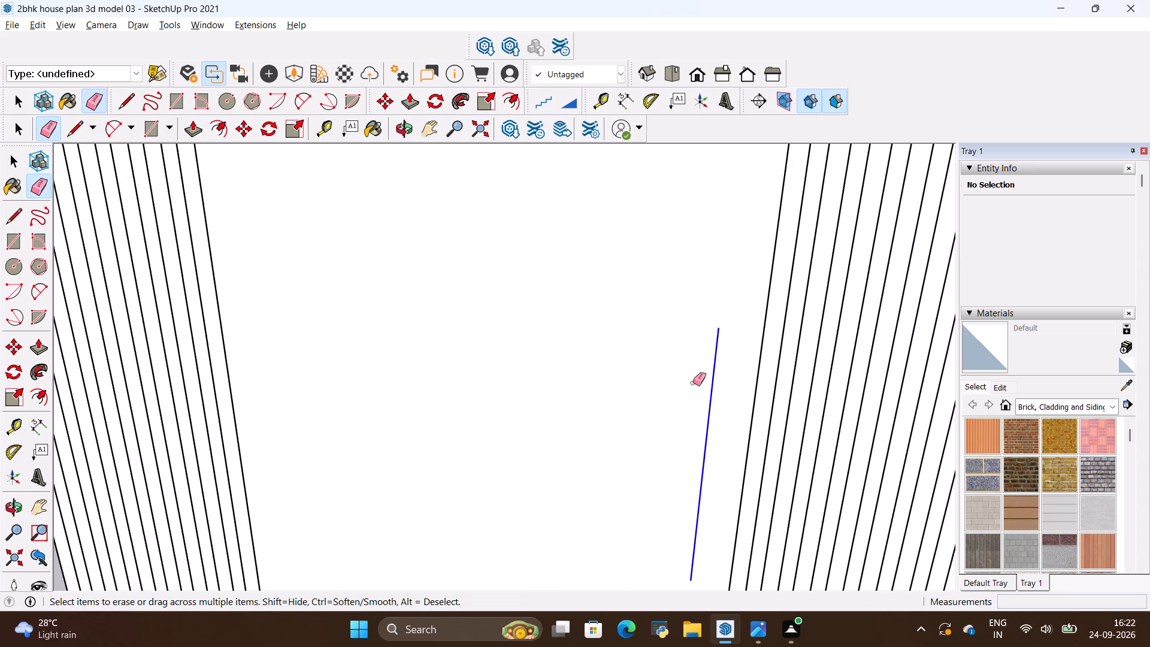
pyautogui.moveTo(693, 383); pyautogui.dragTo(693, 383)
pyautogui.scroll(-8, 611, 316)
# Inside the wall unit group, draw the TV backing panel rectangle about 4' 11" by 2' 10 1/2" between the slat panels.
pyautogui.hotkey('alt', 'Tab')
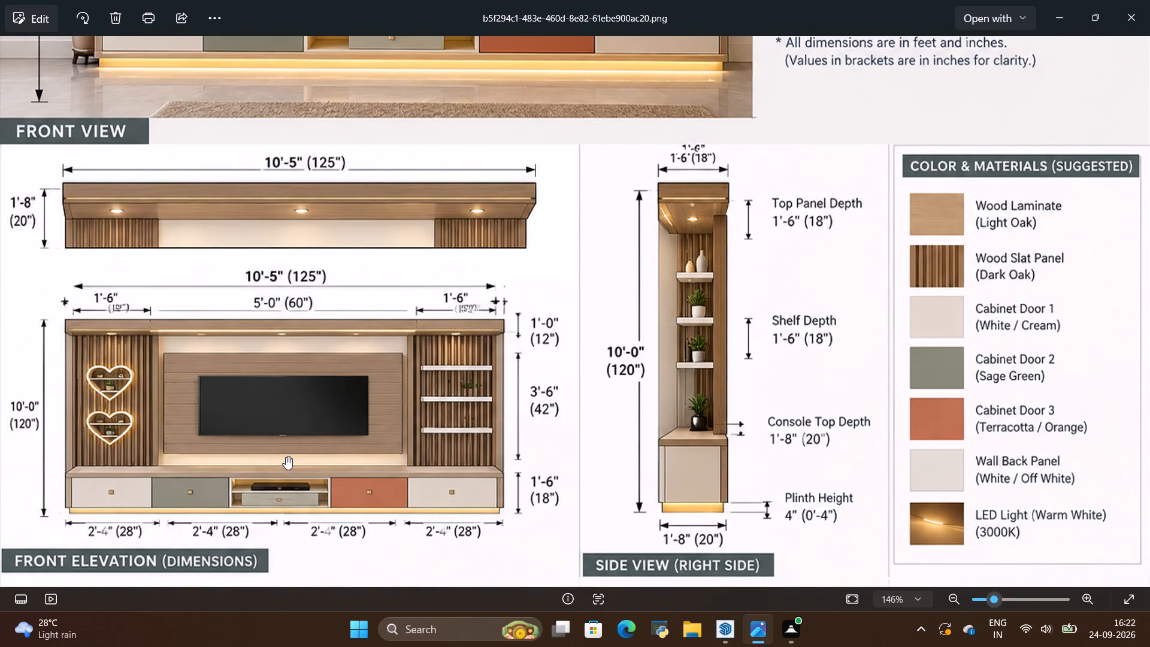
pyautogui.scroll(2, 285, 456)
pyautogui.hotkey('alt', 'Tab')
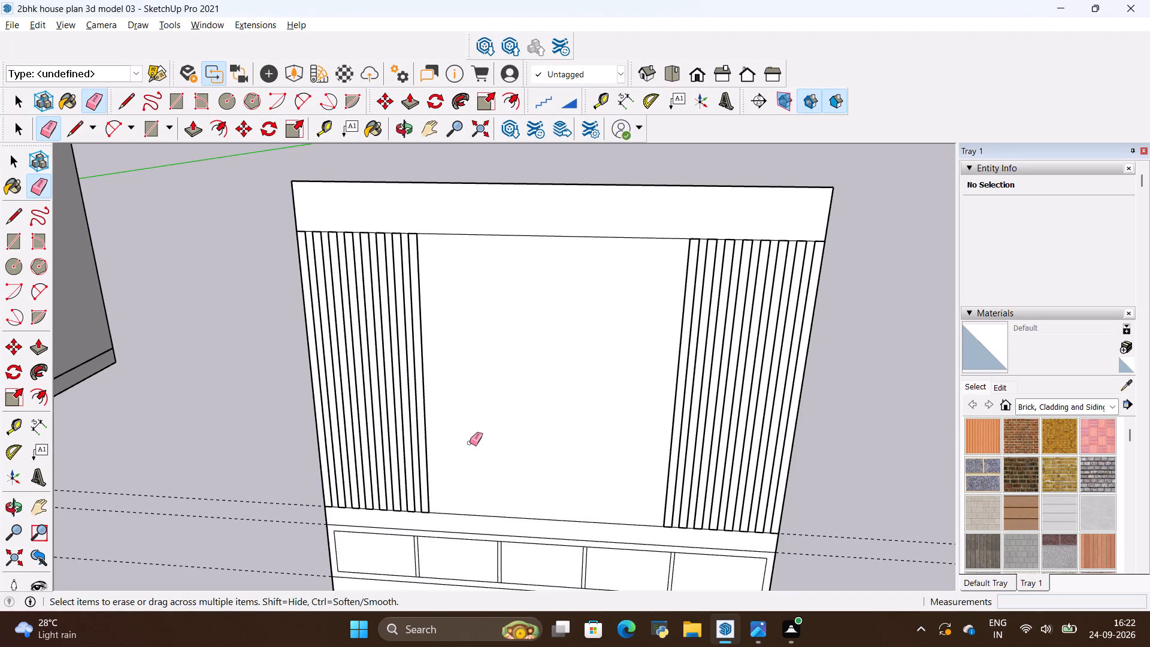
pyautogui.press('r')
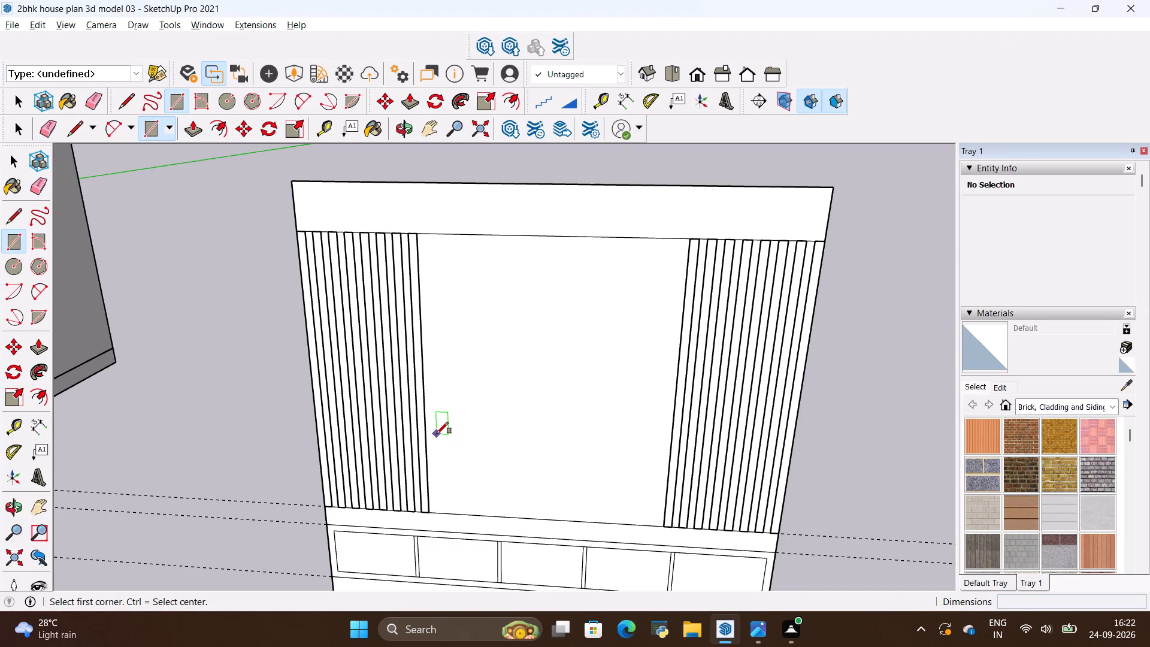
pyautogui.press('space')
pyautogui.doubleClick(464, 412)
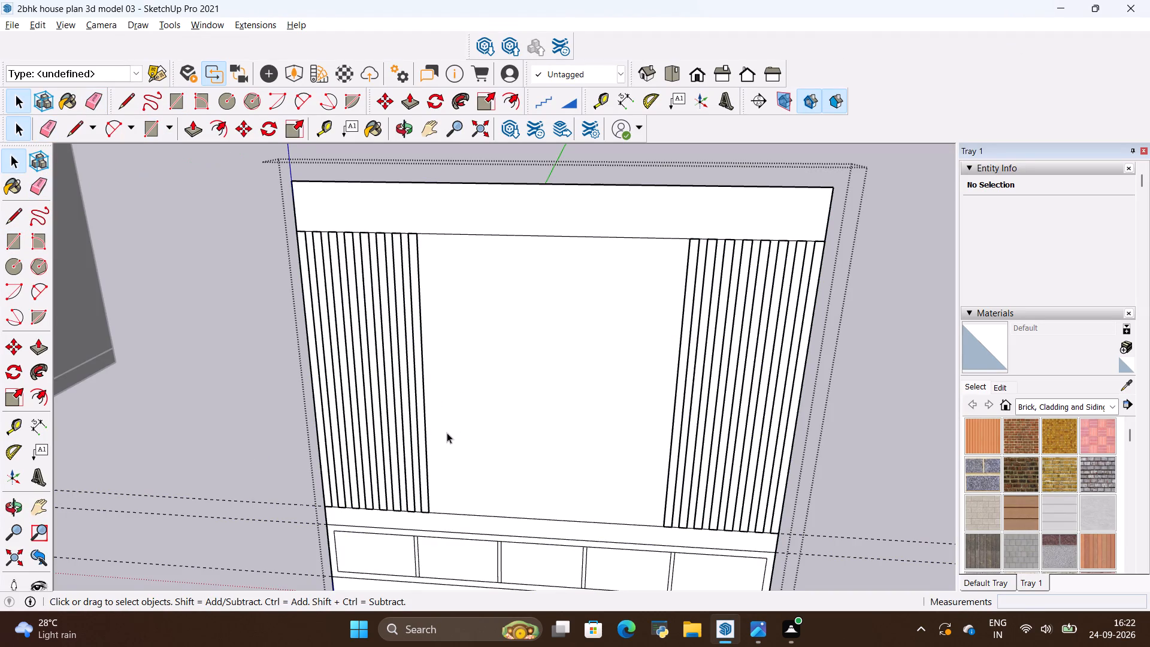
pyautogui.press('r')
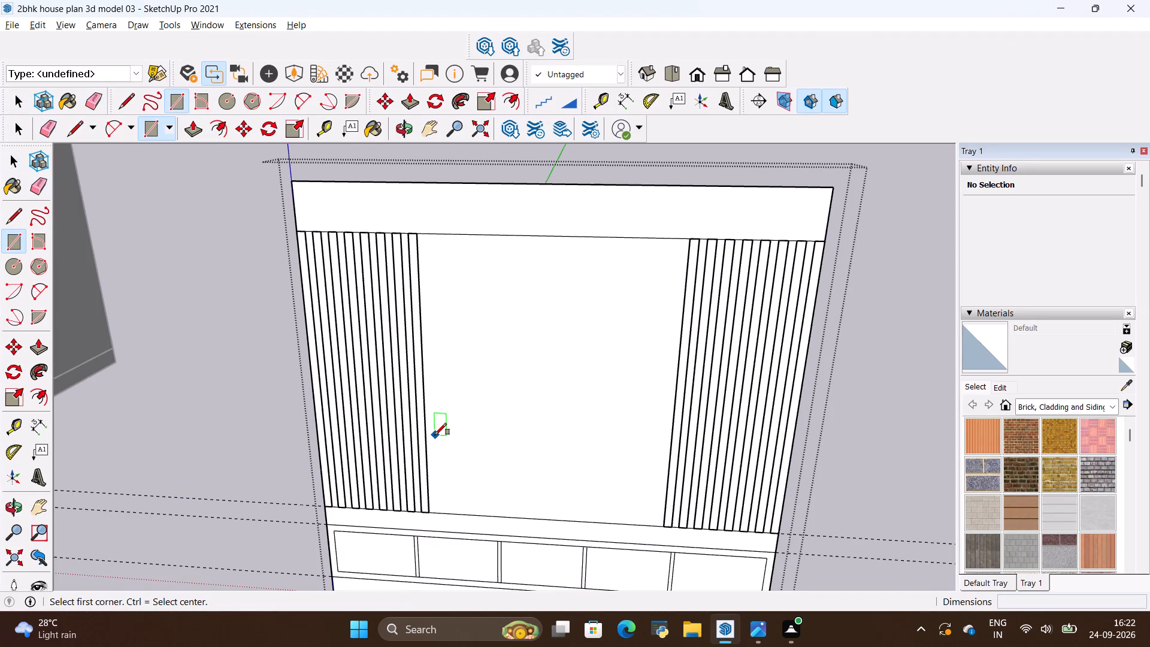
pyautogui.click(435, 435)
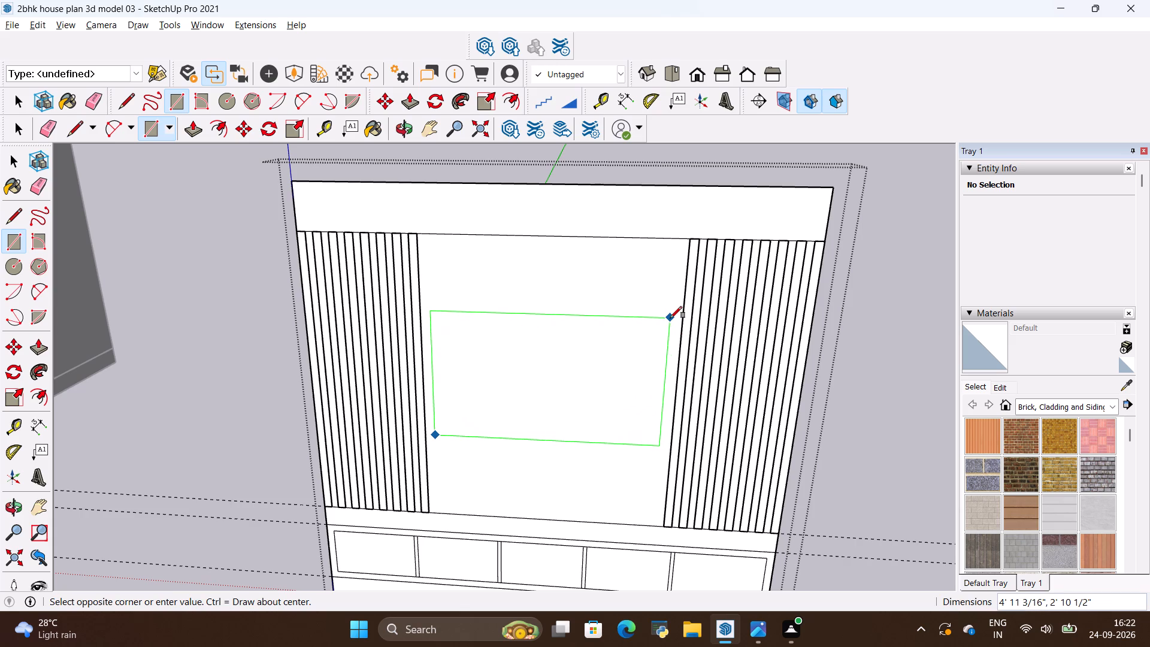
pyautogui.click(670, 318)
# Draw the TV screen rectangle about 3' 7" by 1' 8" inside the backing panel outline, following the reference image.
pyautogui.hotkey('alt', 'Tab')
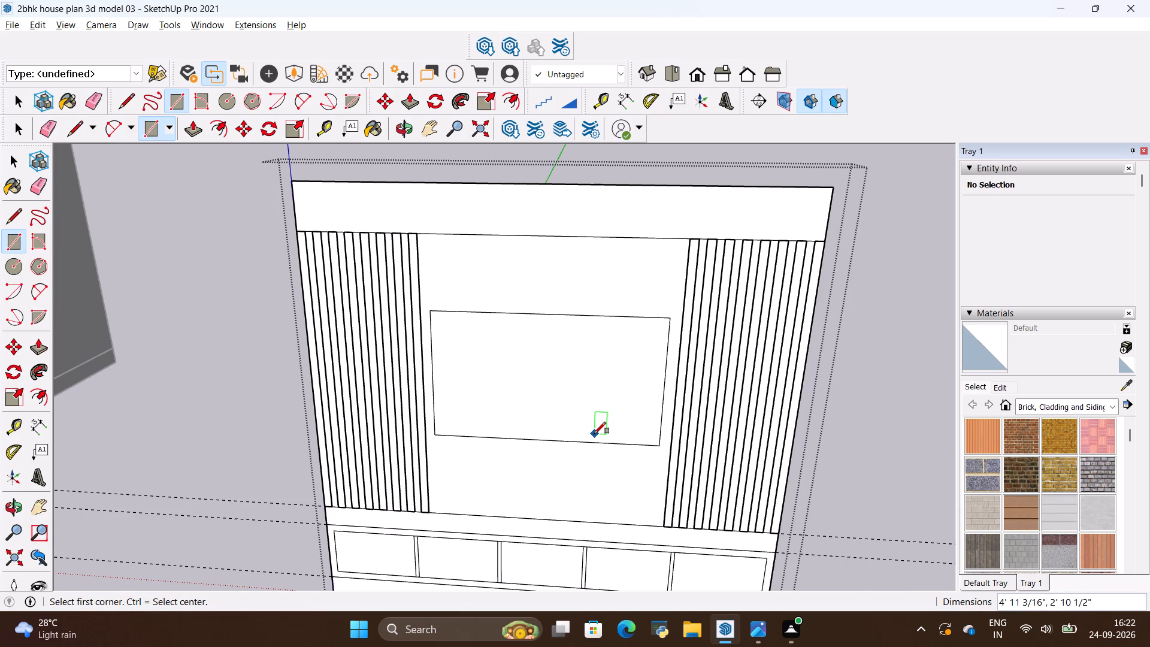
pyautogui.hotkey('alt', 'Tab')
pyautogui.click(461, 405)
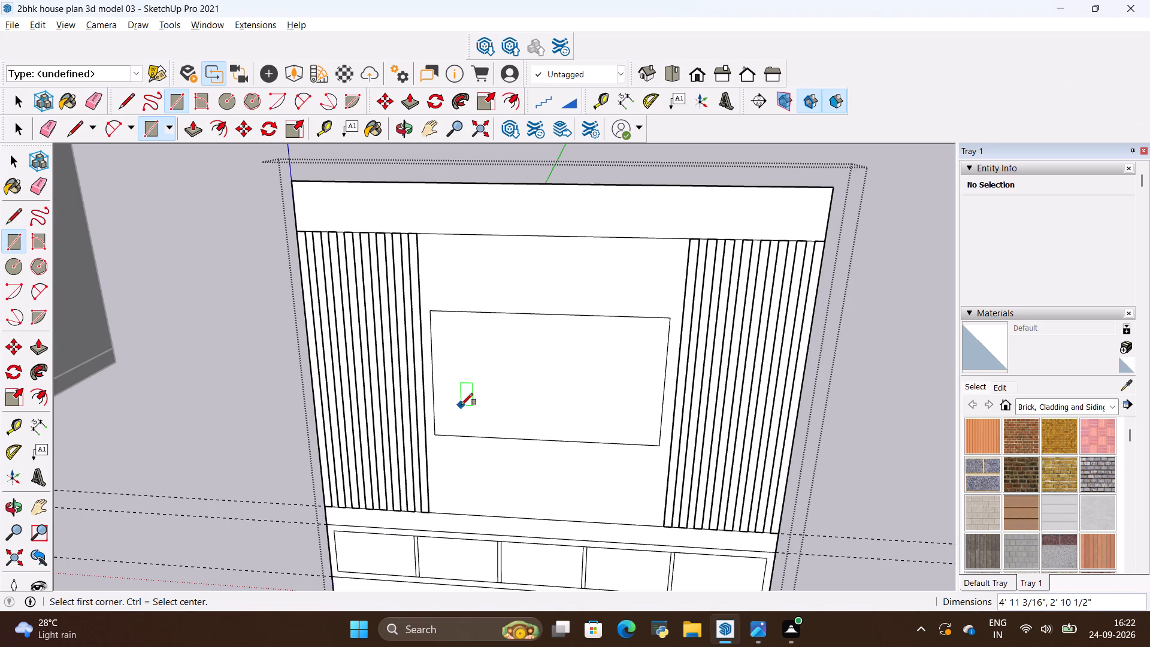
pyautogui.click(631, 338)
pyautogui.hotkey('alt', 'Tab')
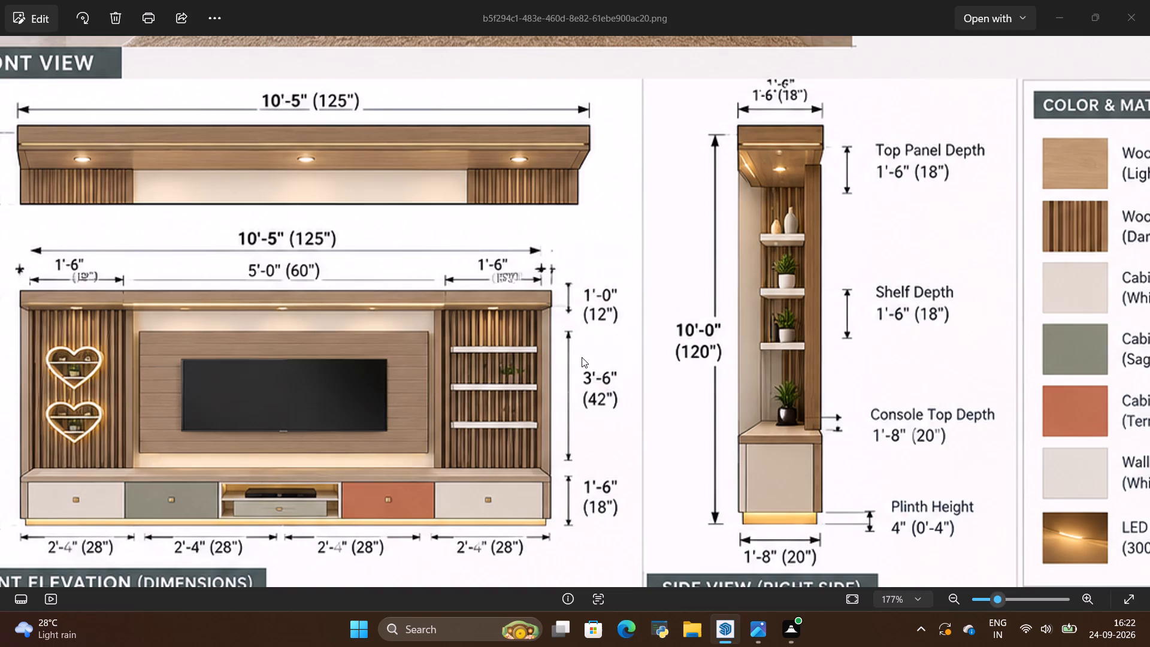
pyautogui.scroll(4, 244, 452)
pyautogui.scroll(8, 99, 400)
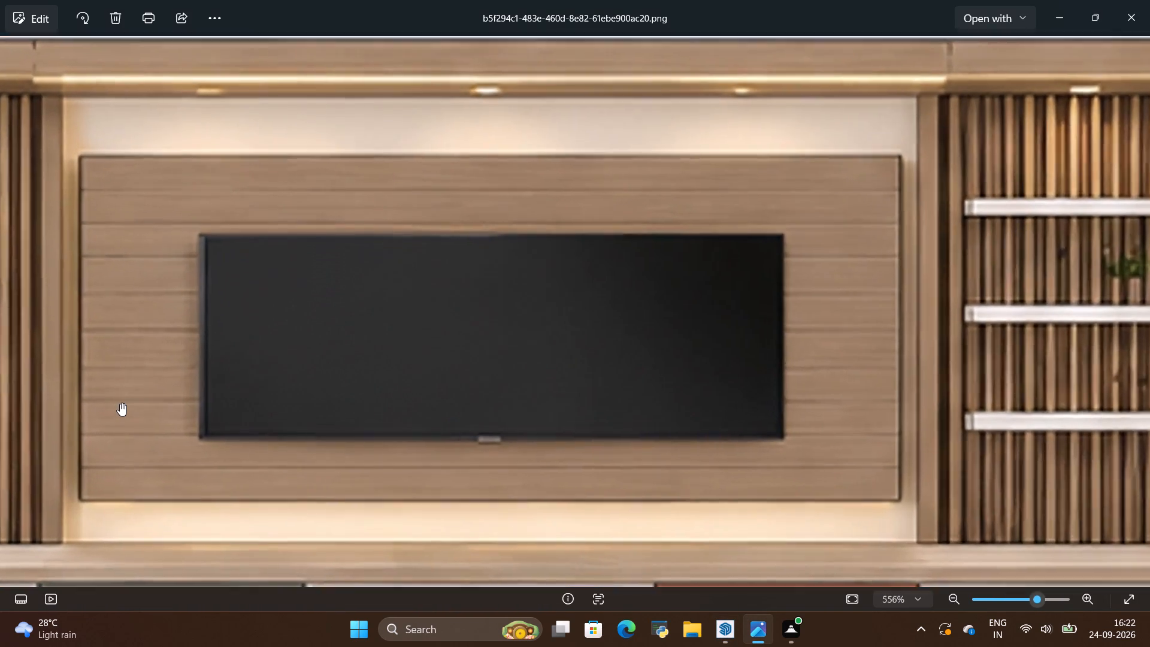
pyautogui.hotkey('alt', 'Tab')
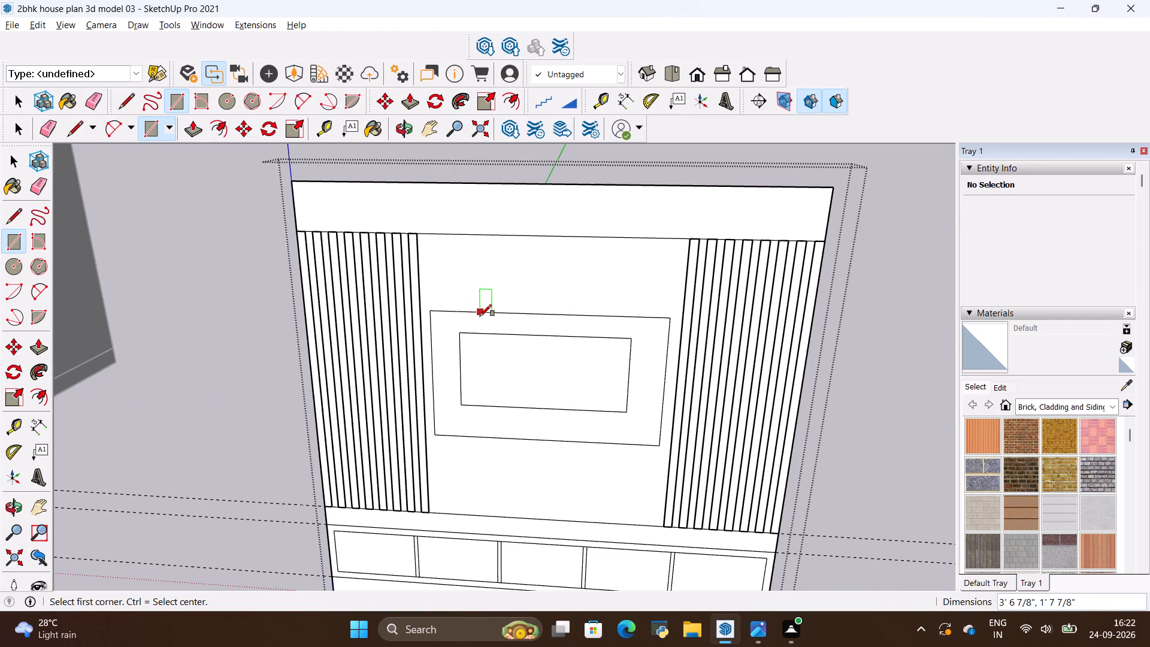
pyautogui.scroll(3, 480, 316)
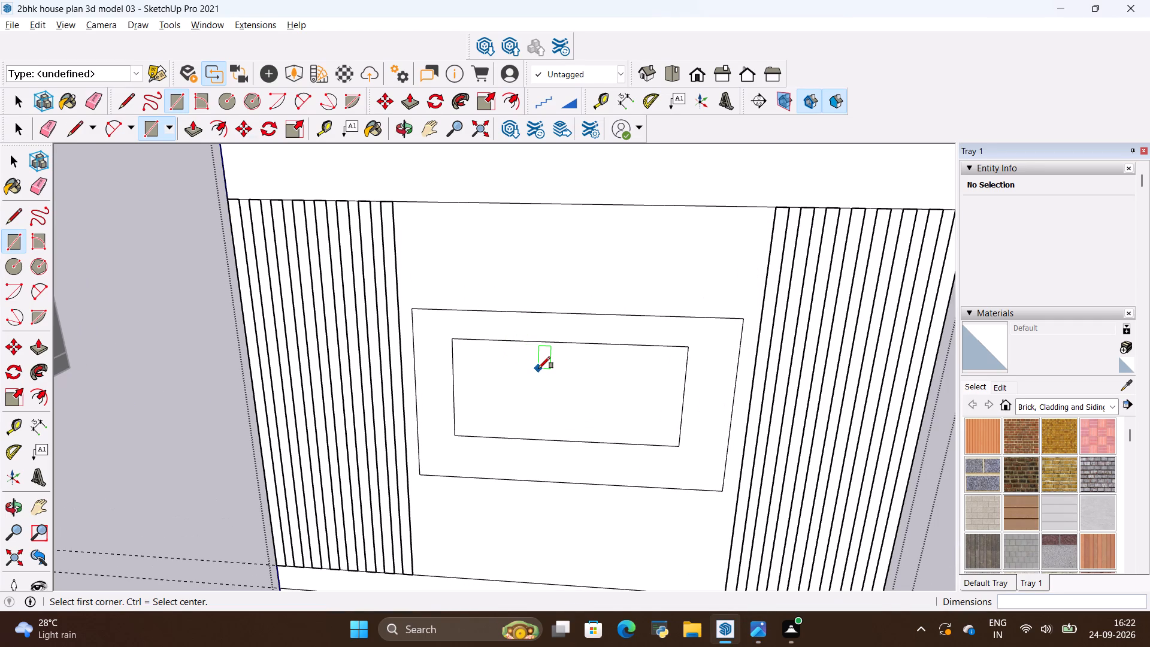
# Check the slat panels, TV backing panel and screen layout against the reference image.
pyautogui.hotkey('alt', 'Tab')
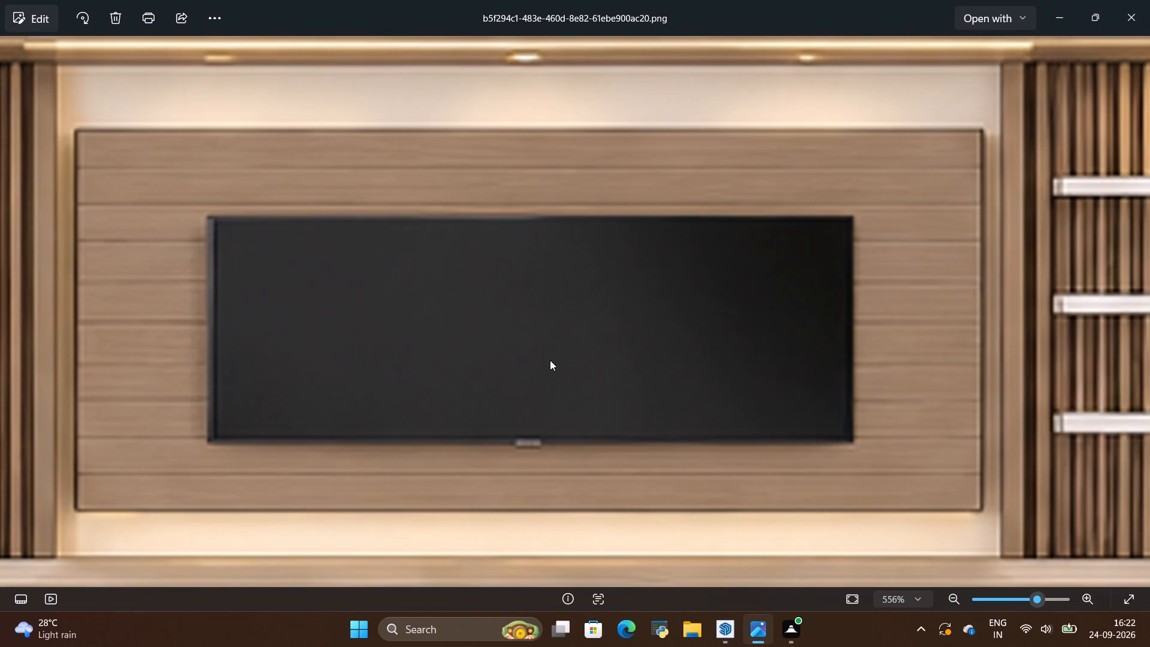
pyautogui.scroll(-3, 550, 360)
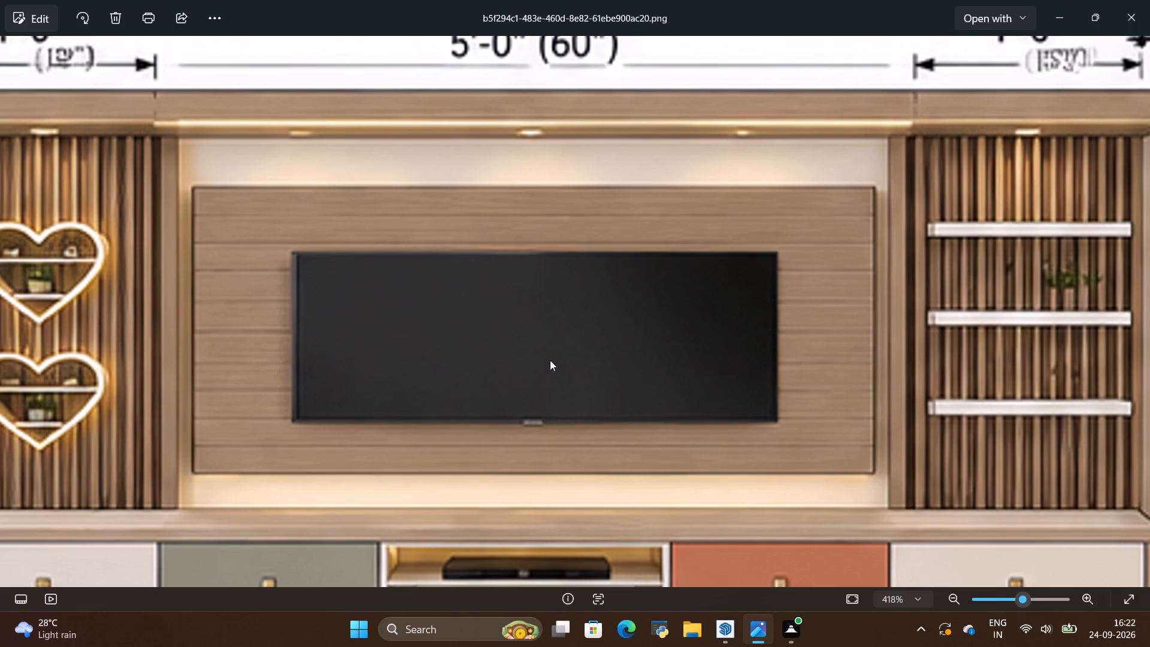
pyautogui.scroll(-4, 550, 360)
pyautogui.hotkey('alt', 'Tab')
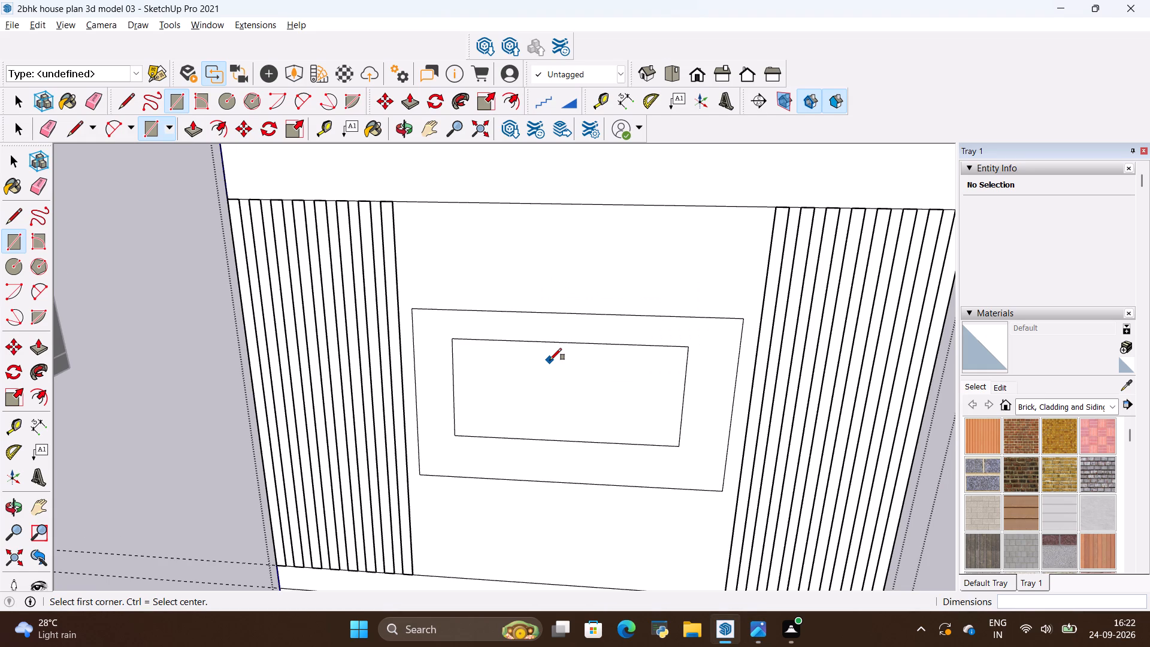
pyautogui.scroll(-8, 550, 360)
pyautogui.scroll(5, 495, 452)
pyautogui.scroll(-4, 469, 424)
pyautogui.scroll(3, 462, 247)
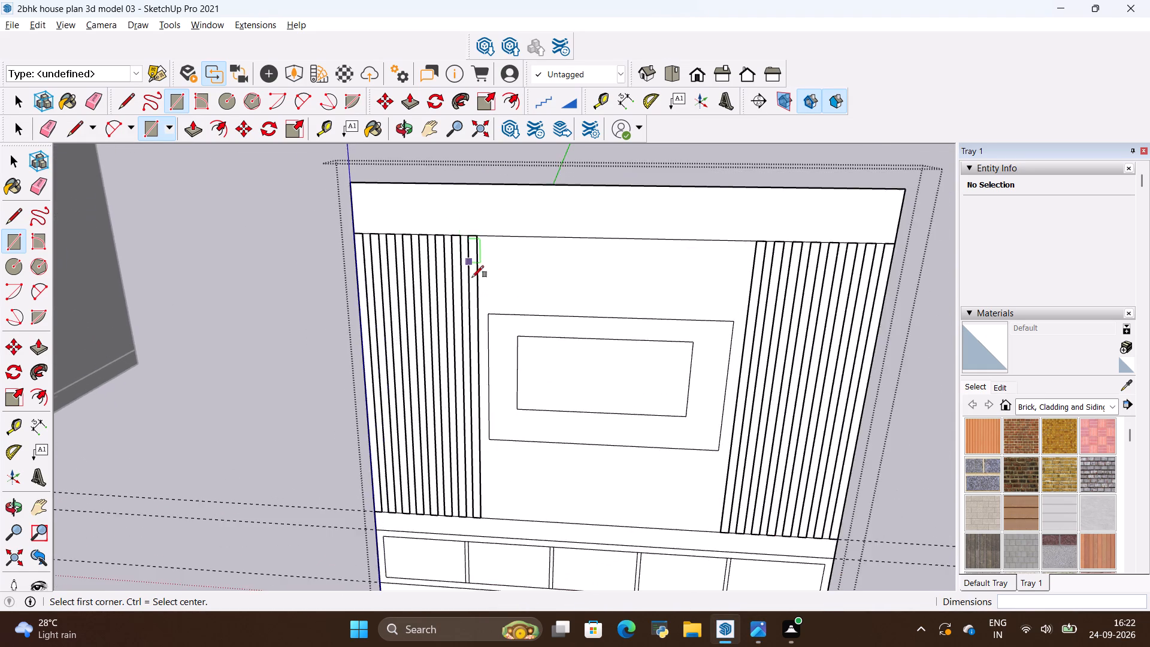
# Open the outermost slat component of the left-hand slat panel and Push/Pull its front face out 2".
pyautogui.scroll(3, 472, 277)
pyautogui.scroll(5, 264, 225)
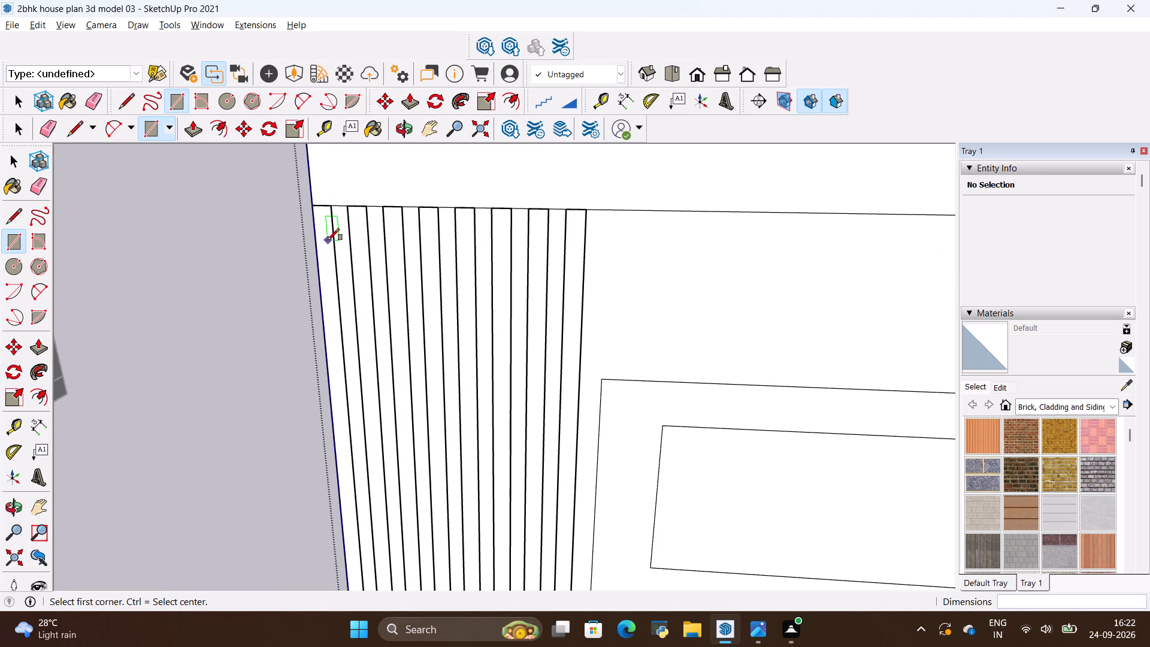
pyautogui.press('space')
pyautogui.click(265, 250)
pyautogui.click(323, 246)
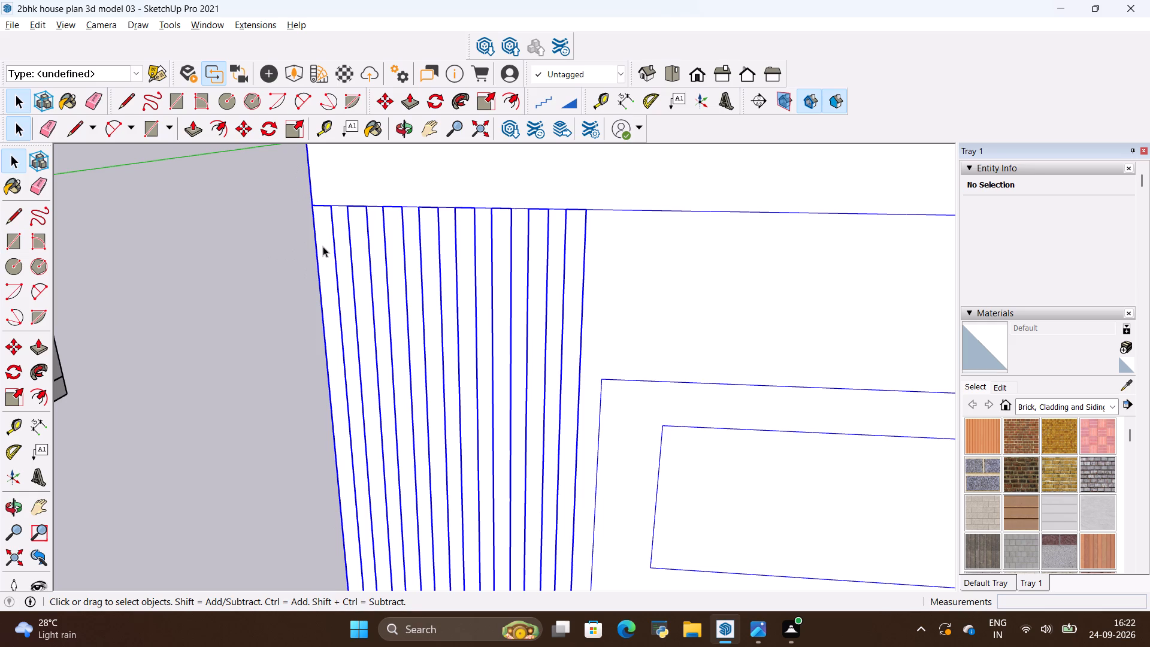
pyautogui.doubleClick(323, 246)
pyautogui.click(323, 246)
pyautogui.scroll(4, 326, 236)
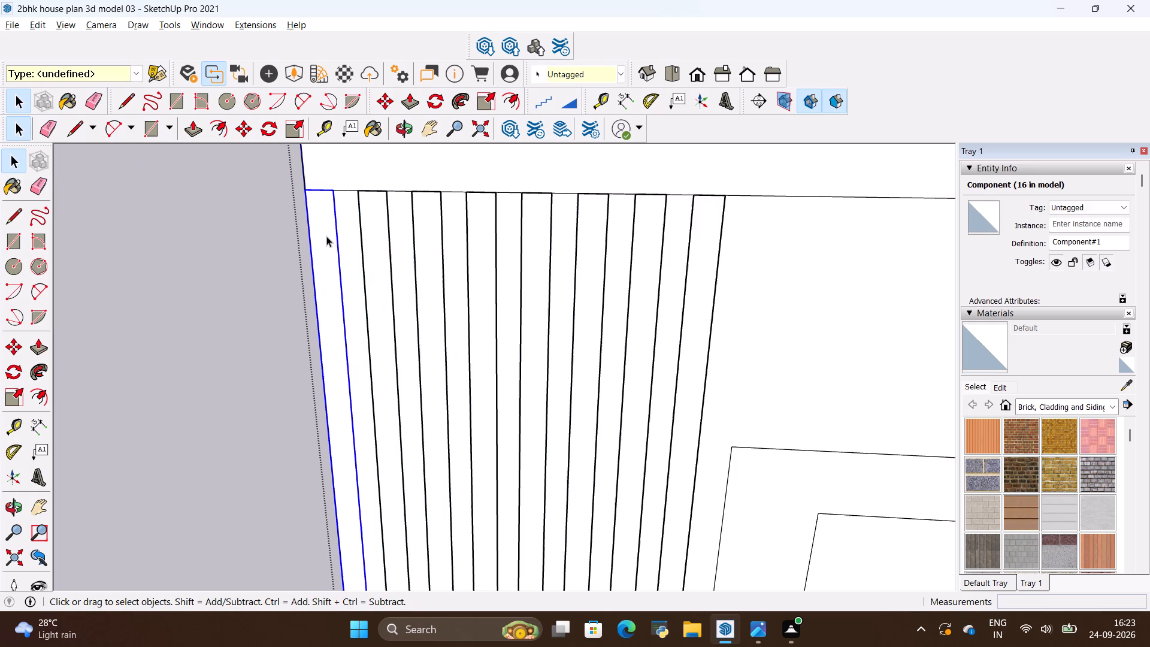
pyautogui.doubleClick(324, 244)
pyautogui.press('p')
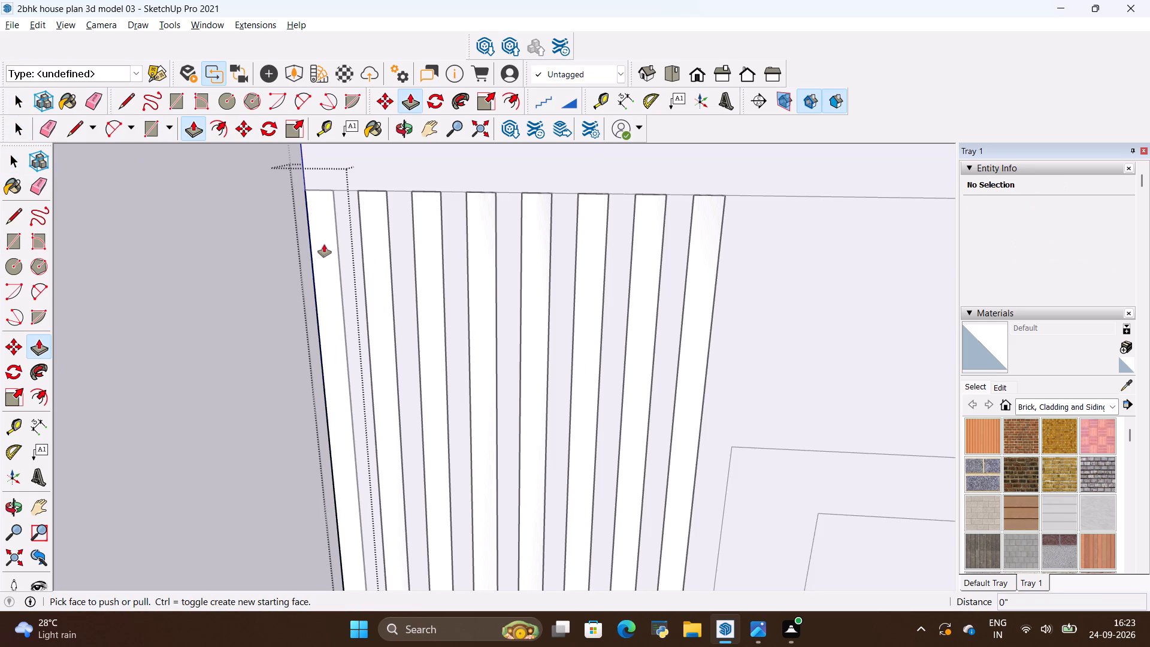
pyautogui.click(324, 244)
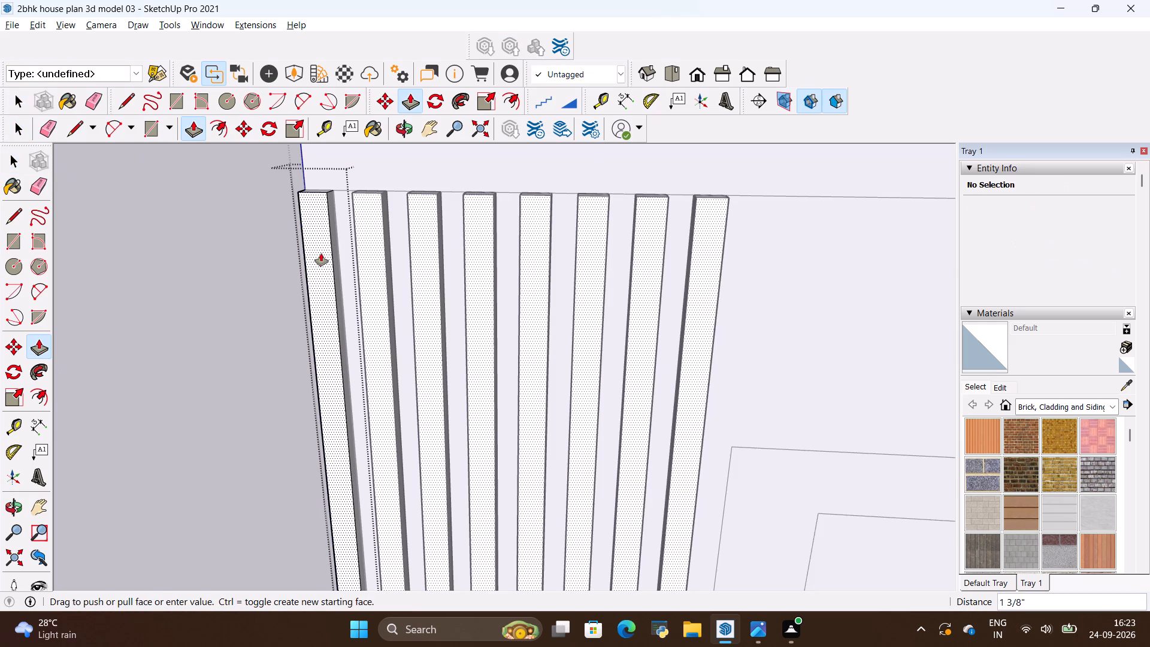
pyautogui.moveTo(320, 260); pyautogui.dragTo(283, 355, button='middle')
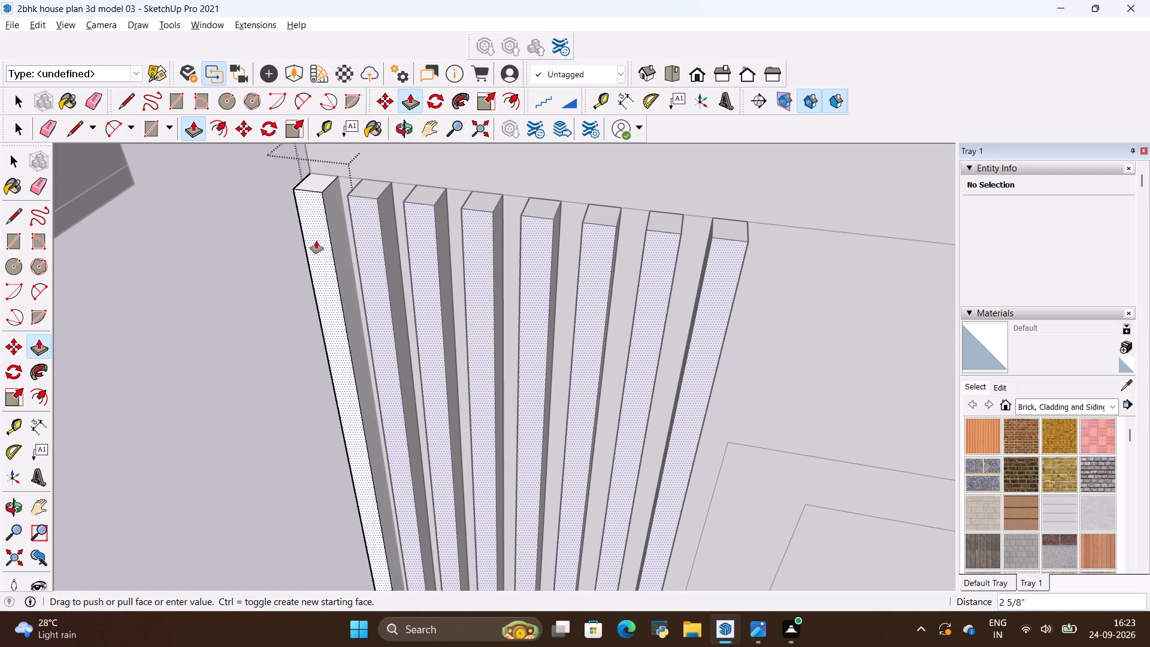
pyautogui.press('BackSpace')
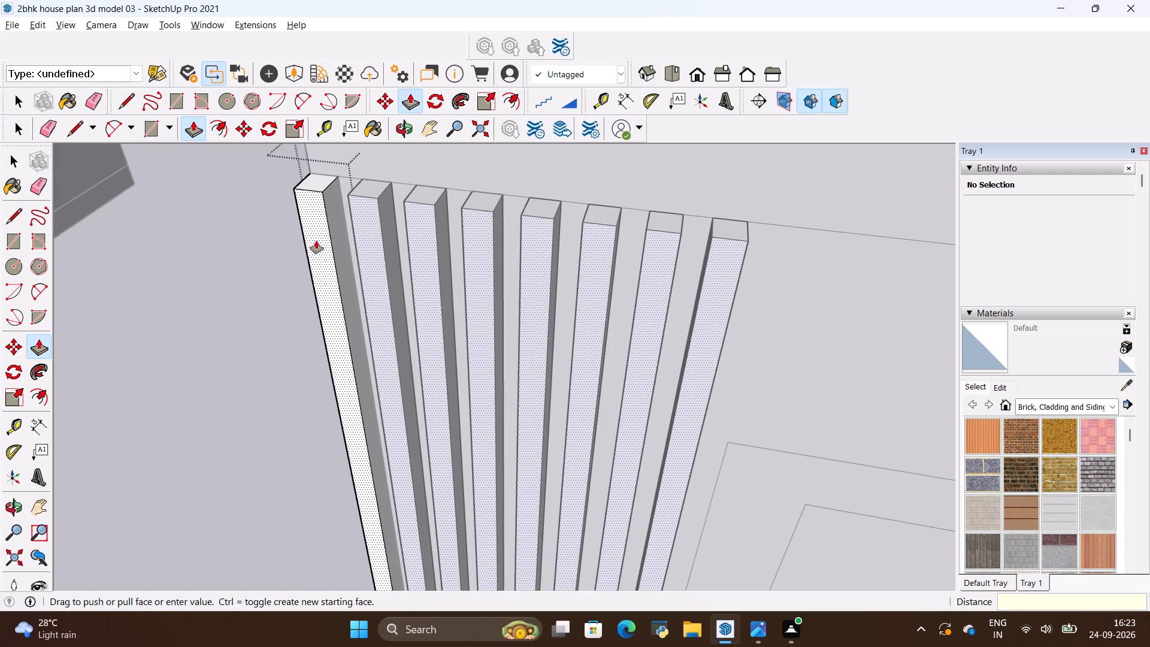
pyautogui.press('2')
pyautogui.hotkey('shift', '"')
pyautogui.press('Return')
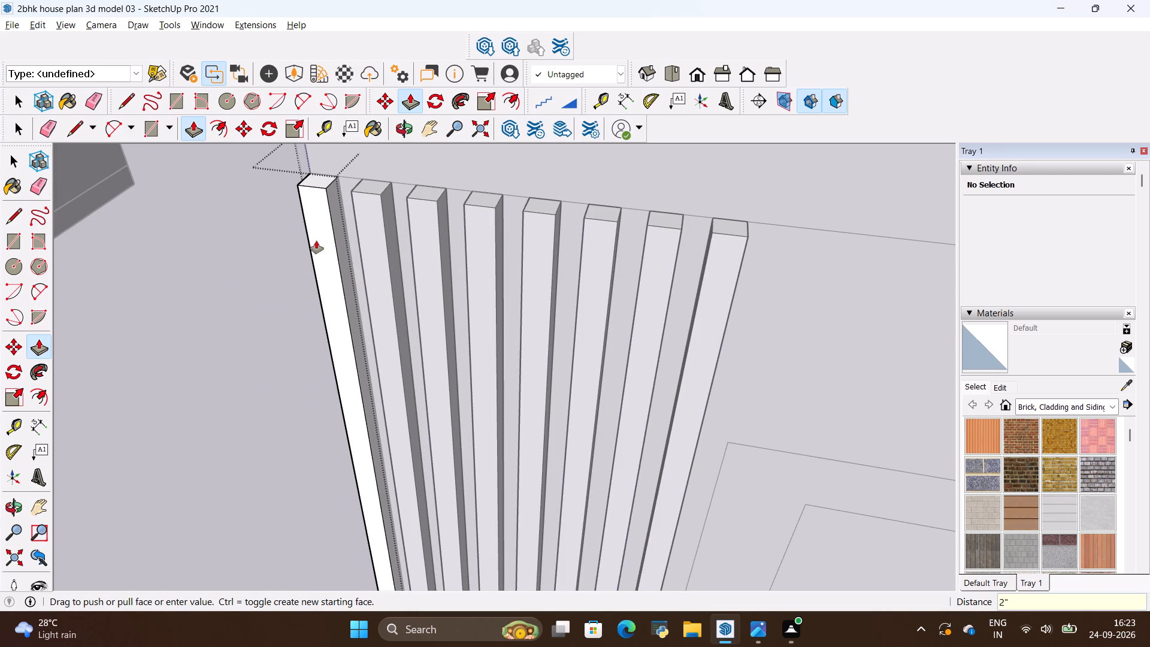
pyautogui.scroll(-4, 333, 160)
pyautogui.scroll(-13, 299, 292)
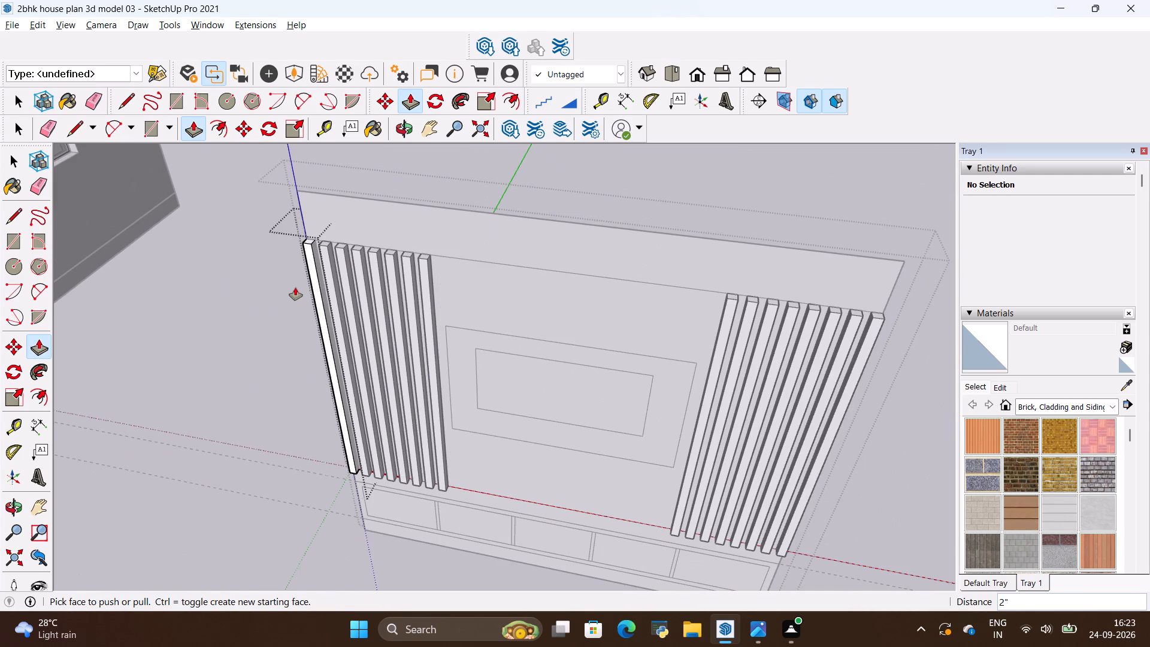
pyautogui.press('space')
pyautogui.click(263, 327)
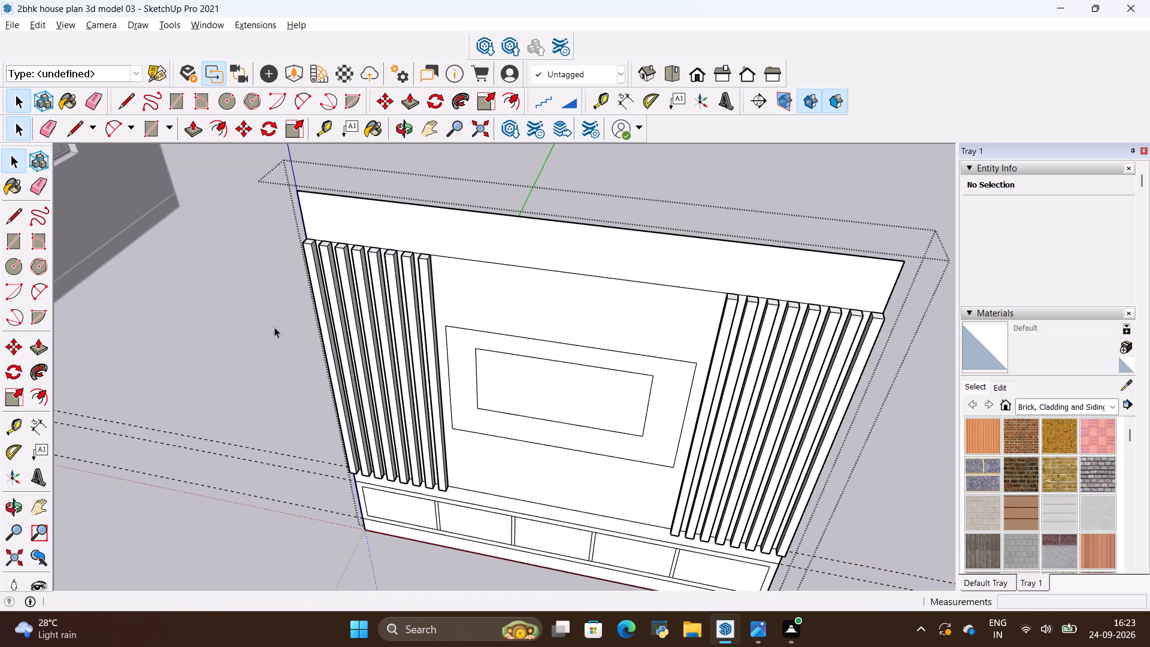
# Compare the extruded slat panels with the dimensioned reference image and inspect them from several angles.
pyautogui.scroll(3, 439, 321)
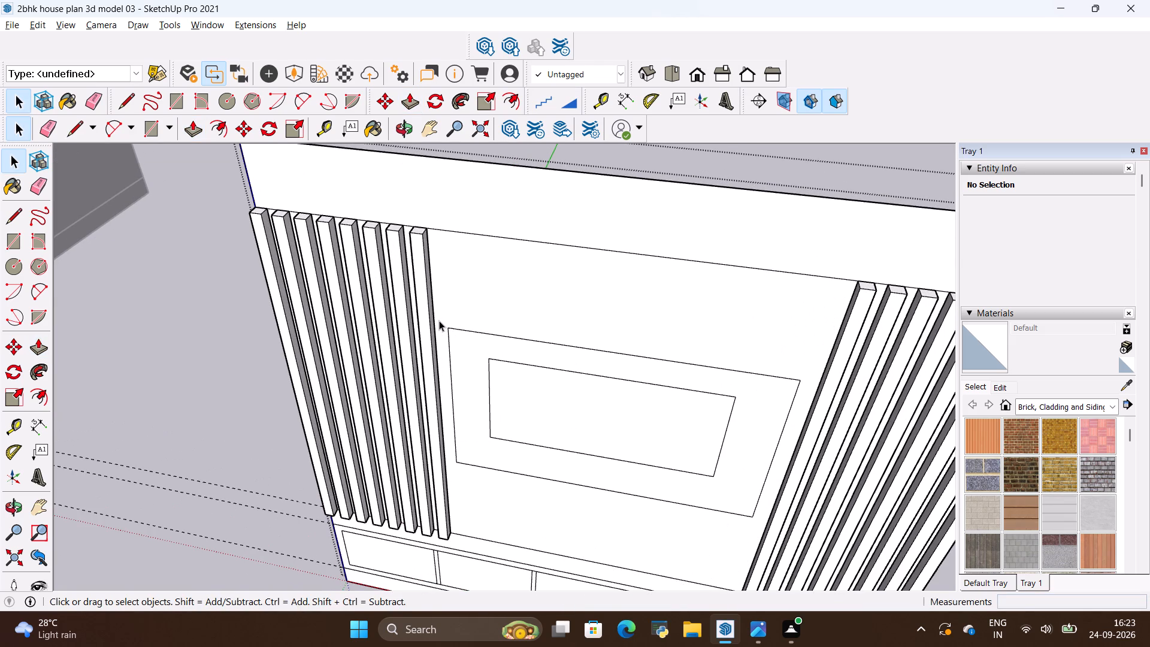
pyautogui.hotkey('alt', 'Tab')
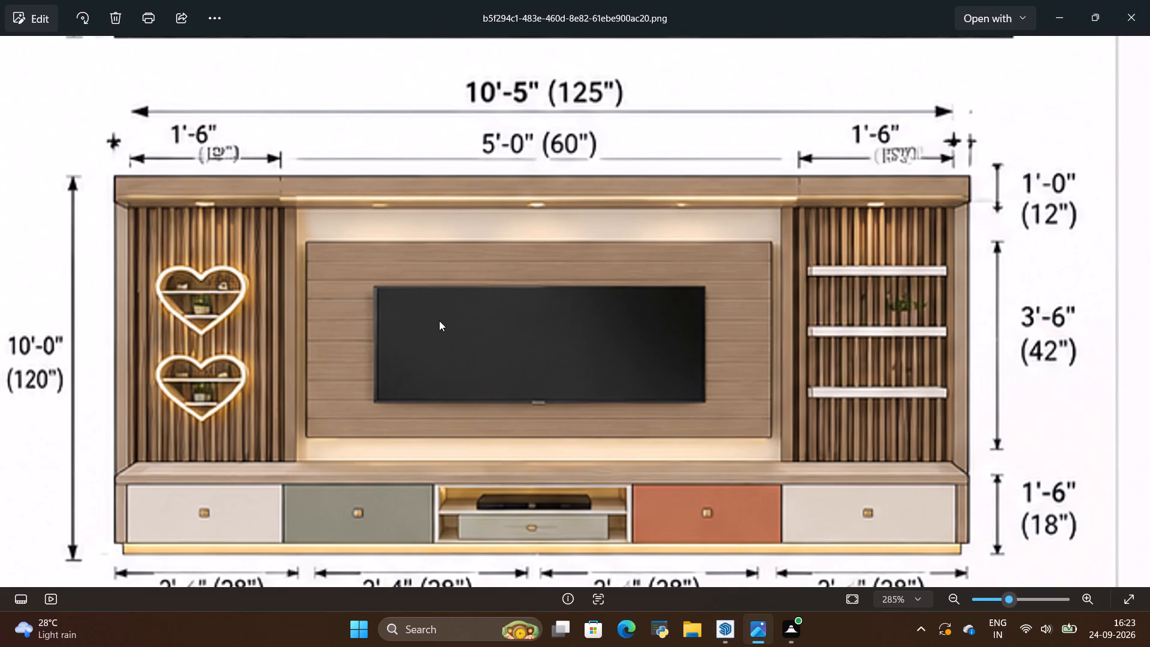
pyautogui.hotkey('alt', 'Tab')
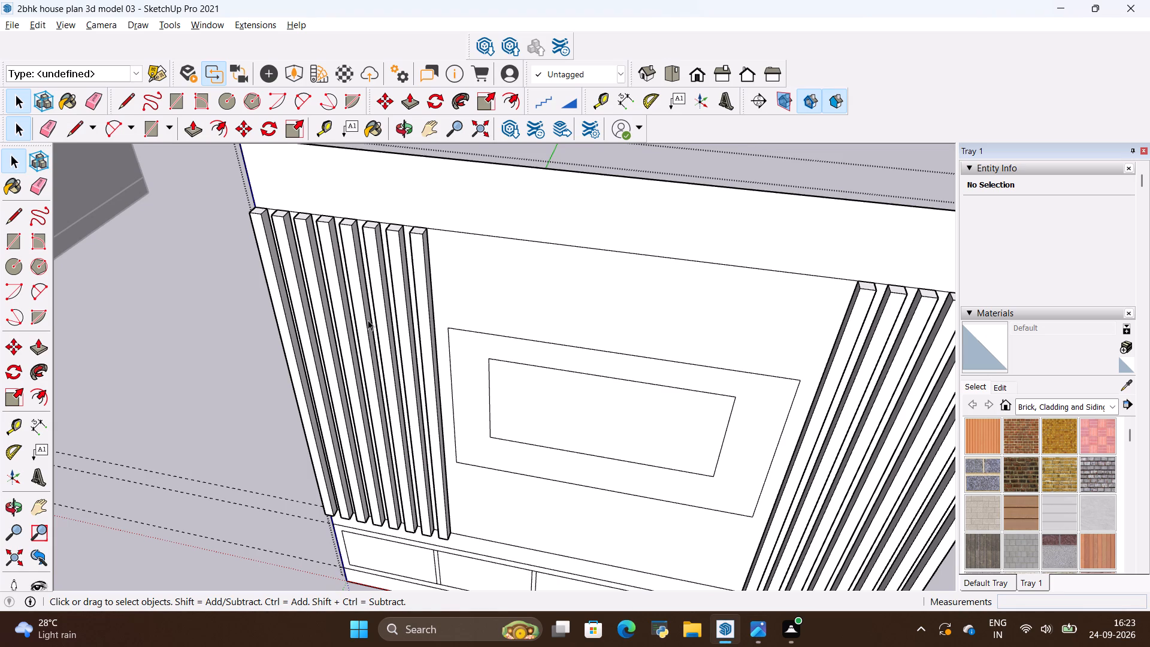
pyautogui.moveTo(336, 313); pyautogui.dragTo(353, 305, button='middle')
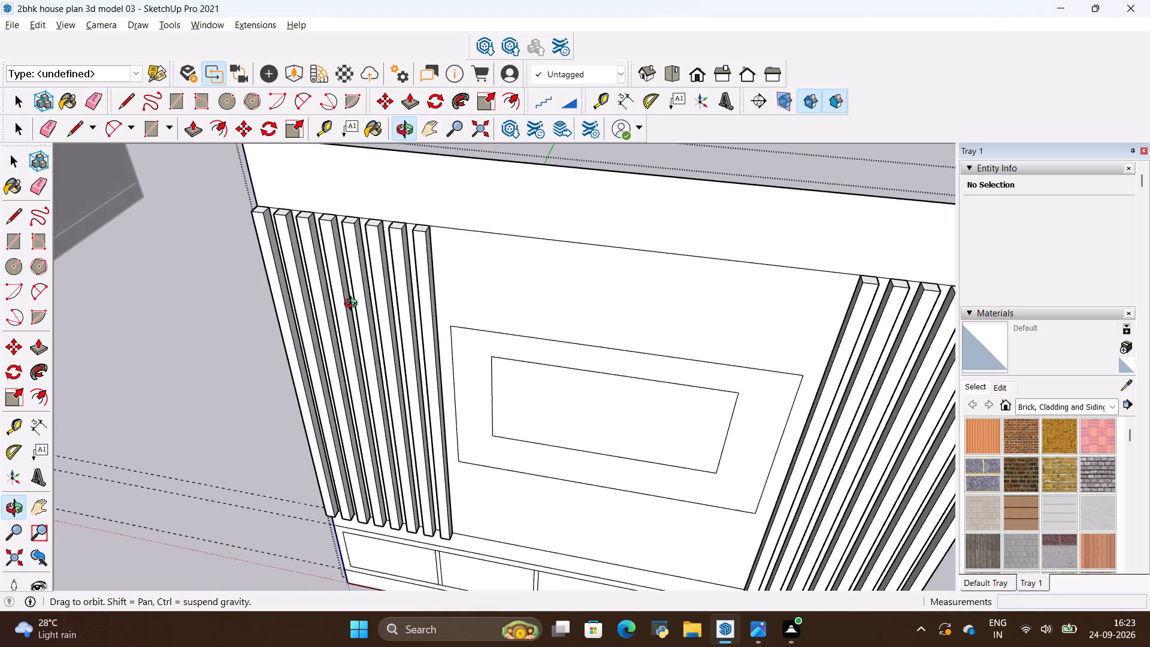
pyautogui.moveTo(353, 305); pyautogui.dragTo(380, 294, button='middle')
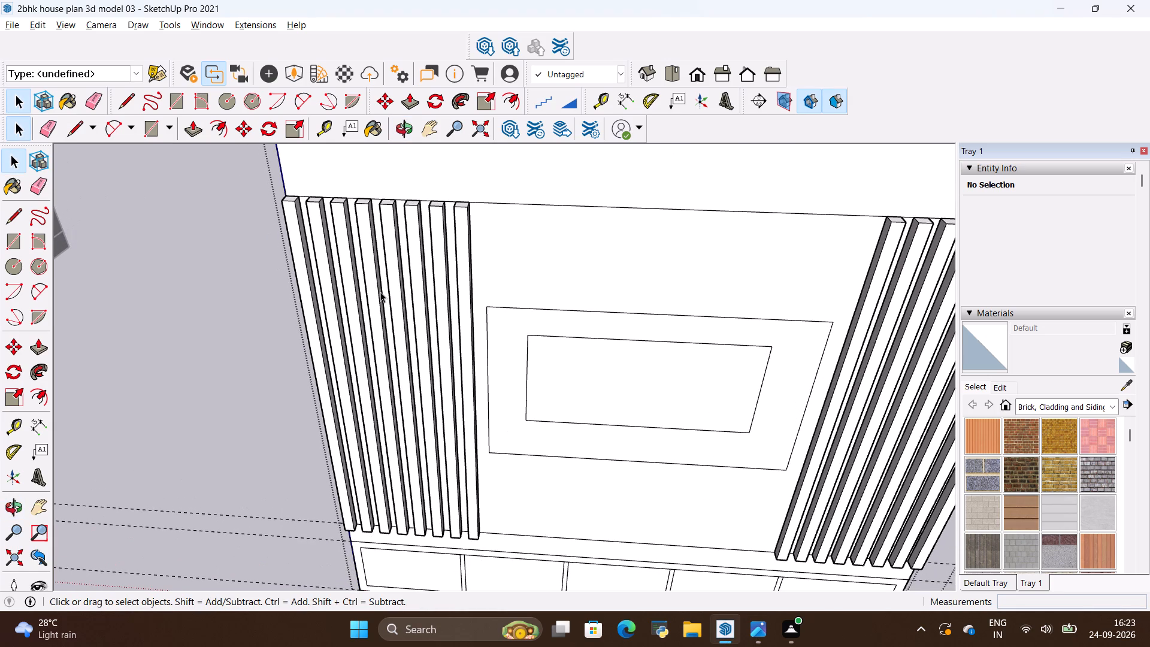
pyautogui.scroll(3, 380, 296)
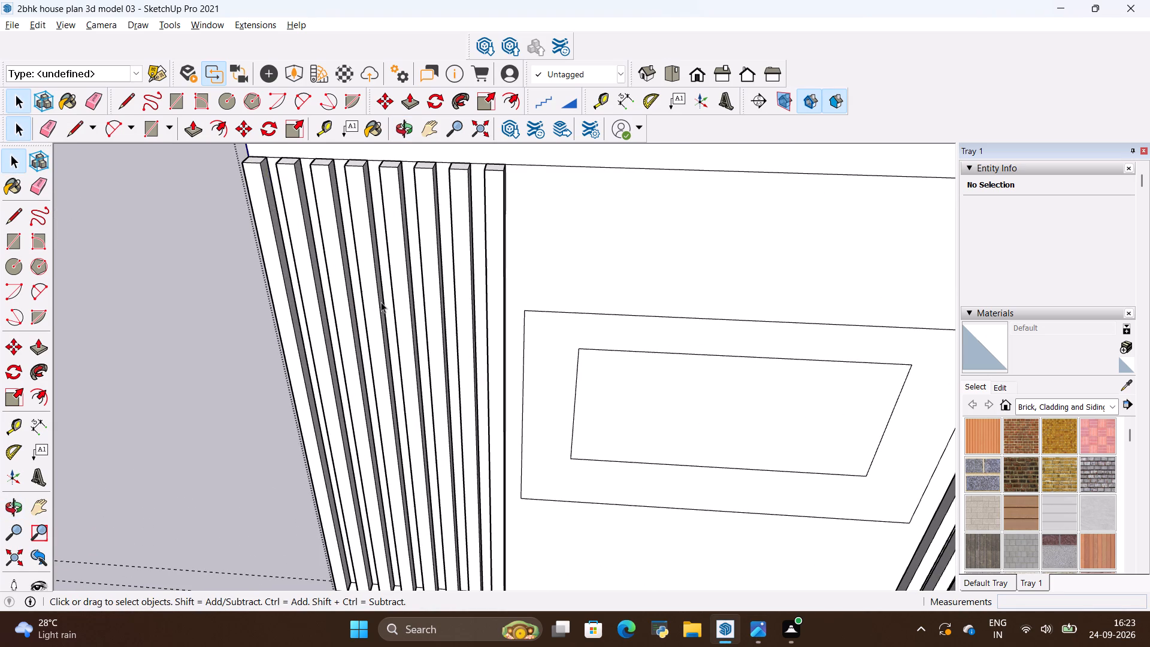
pyautogui.moveTo(381, 302); pyautogui.dragTo(477, 267, button='middle')
pyautogui.scroll(-5, 462, 267)
pyautogui.scroll(-1, 508, 303)
pyautogui.scroll(-2, 384, 289)
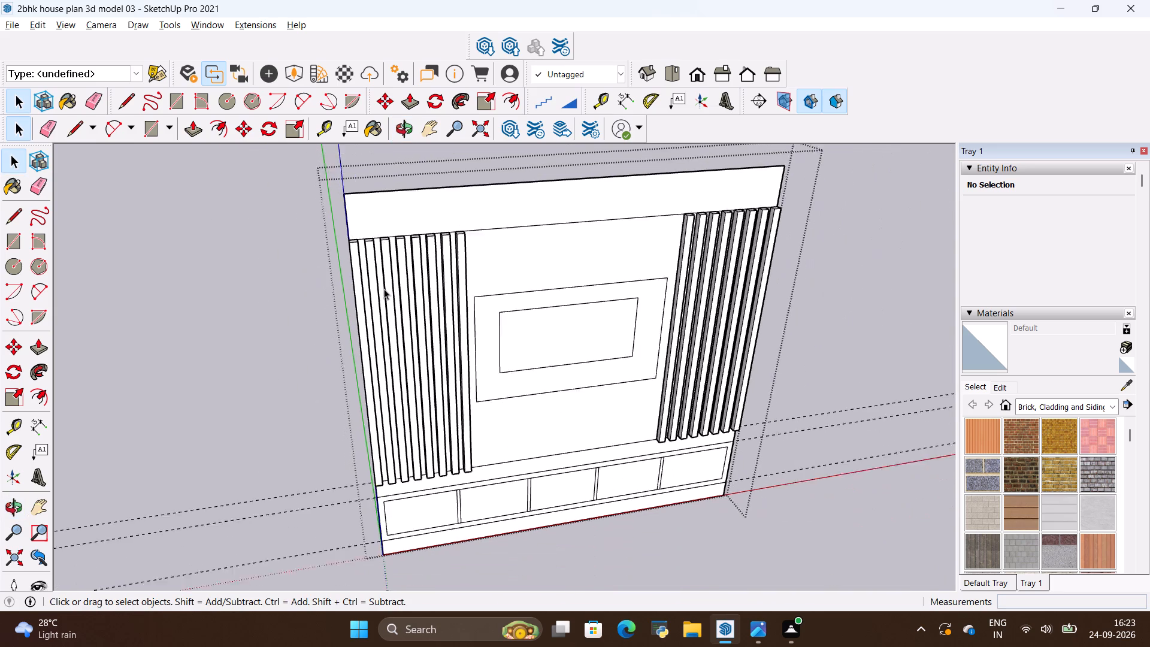
pyautogui.scroll(-1, 384, 289)
pyautogui.moveTo(457, 302); pyautogui.dragTo(380, 290, button='middle')
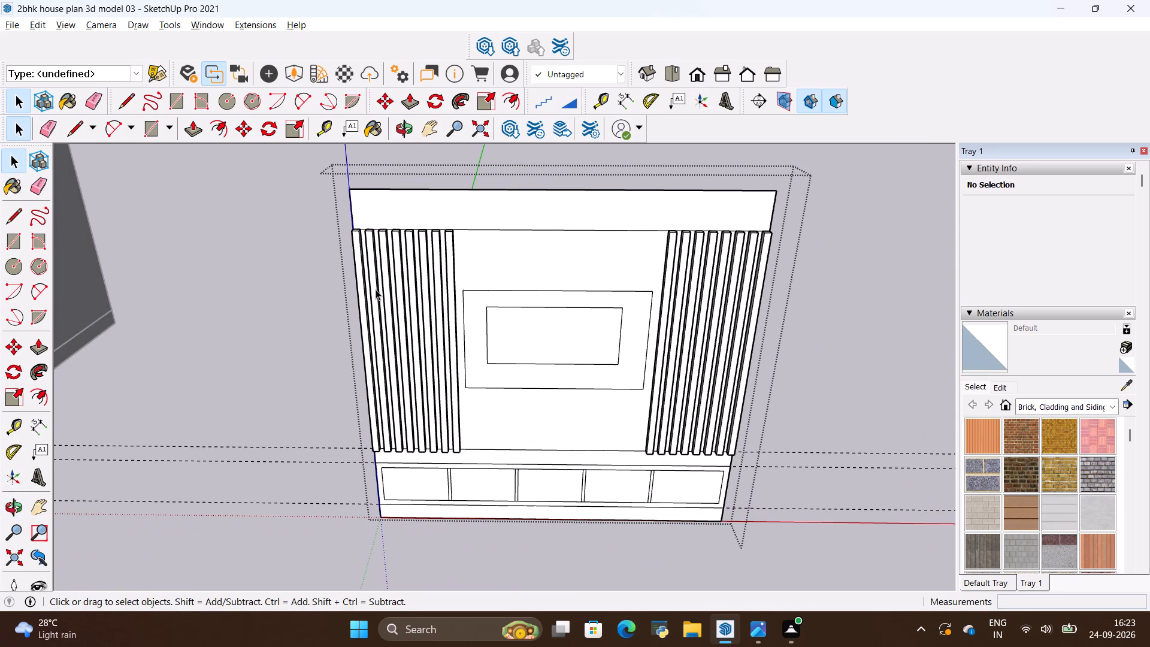
pyautogui.scroll(3, 383, 297)
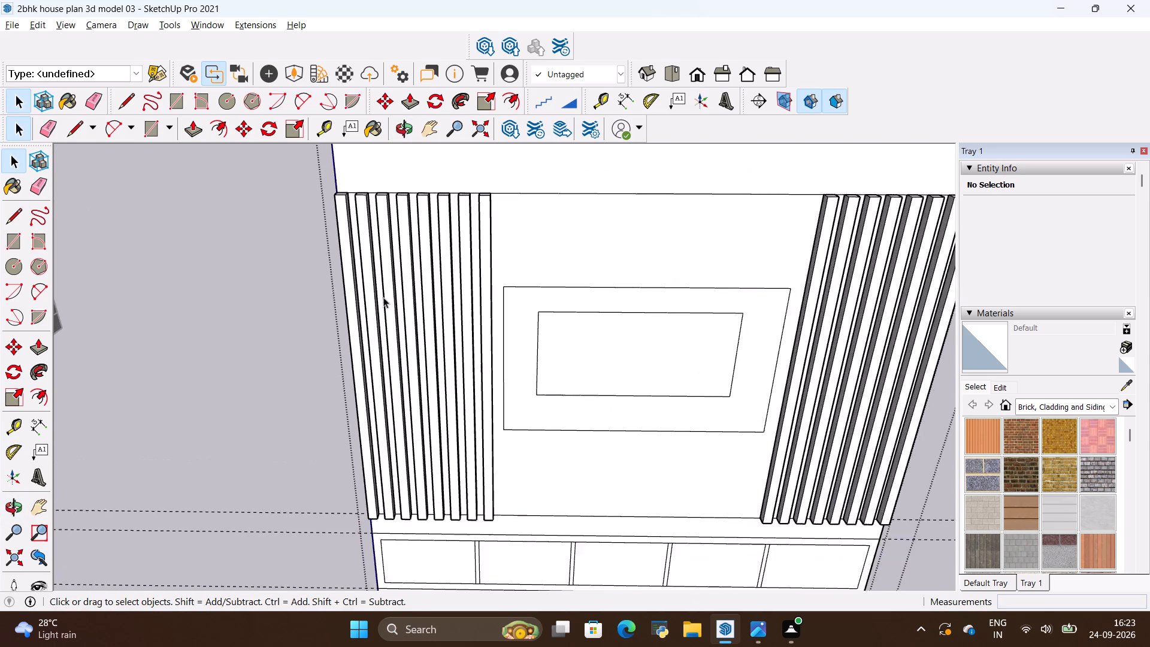
pyautogui.scroll(4, 383, 297)
pyautogui.scroll(-3, 398, 302)
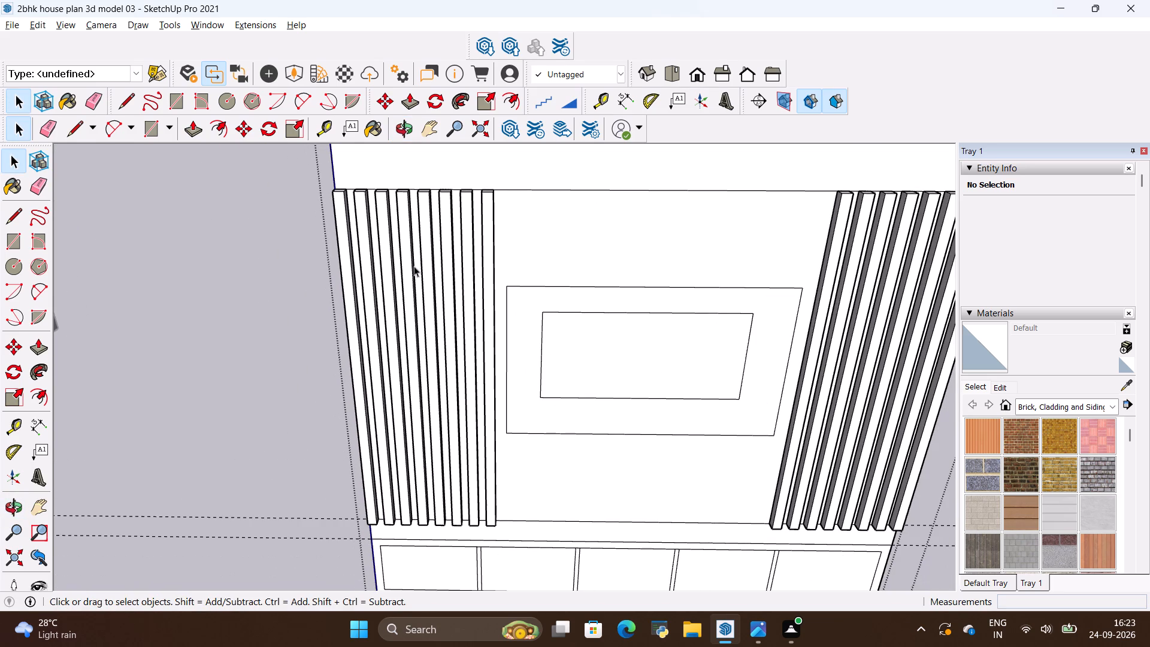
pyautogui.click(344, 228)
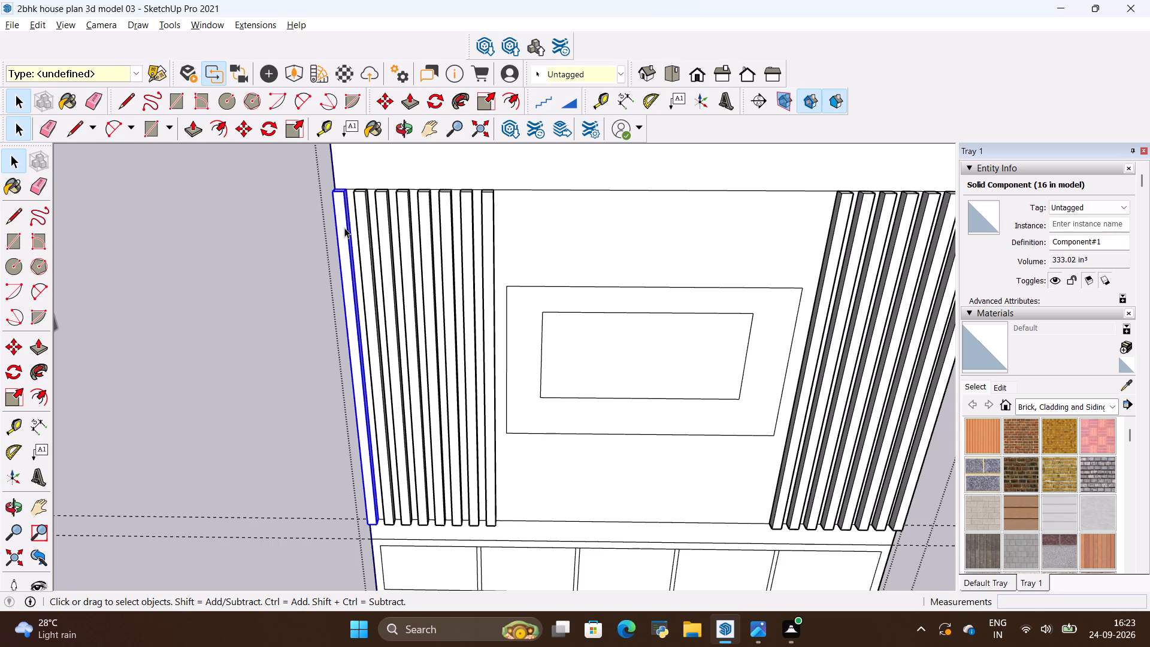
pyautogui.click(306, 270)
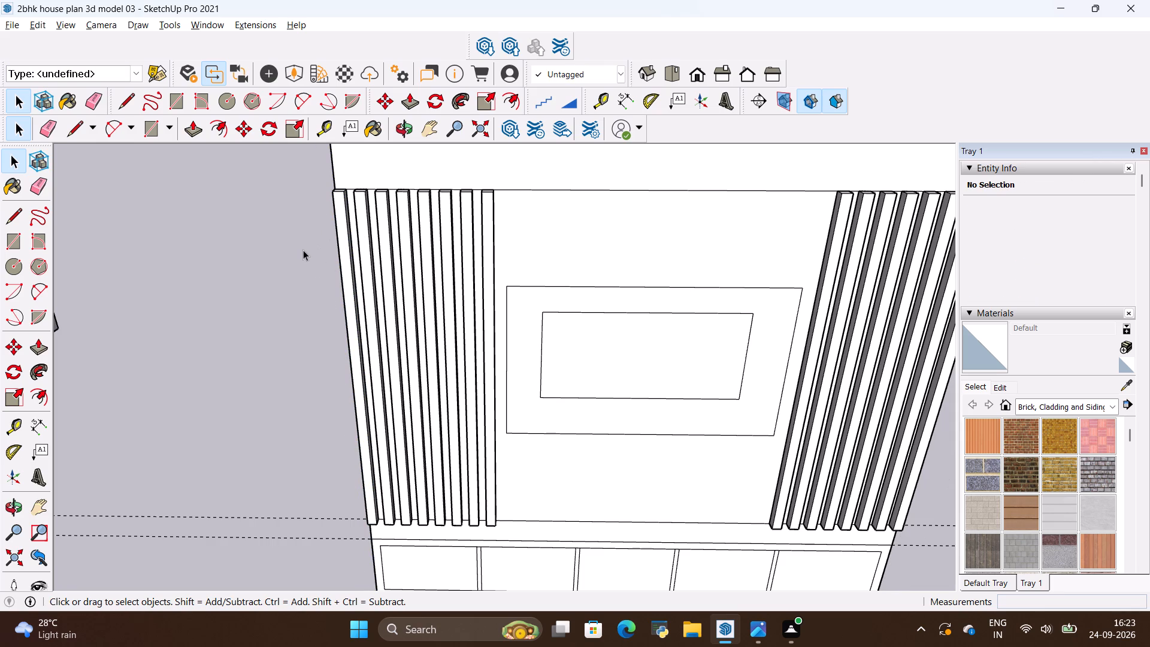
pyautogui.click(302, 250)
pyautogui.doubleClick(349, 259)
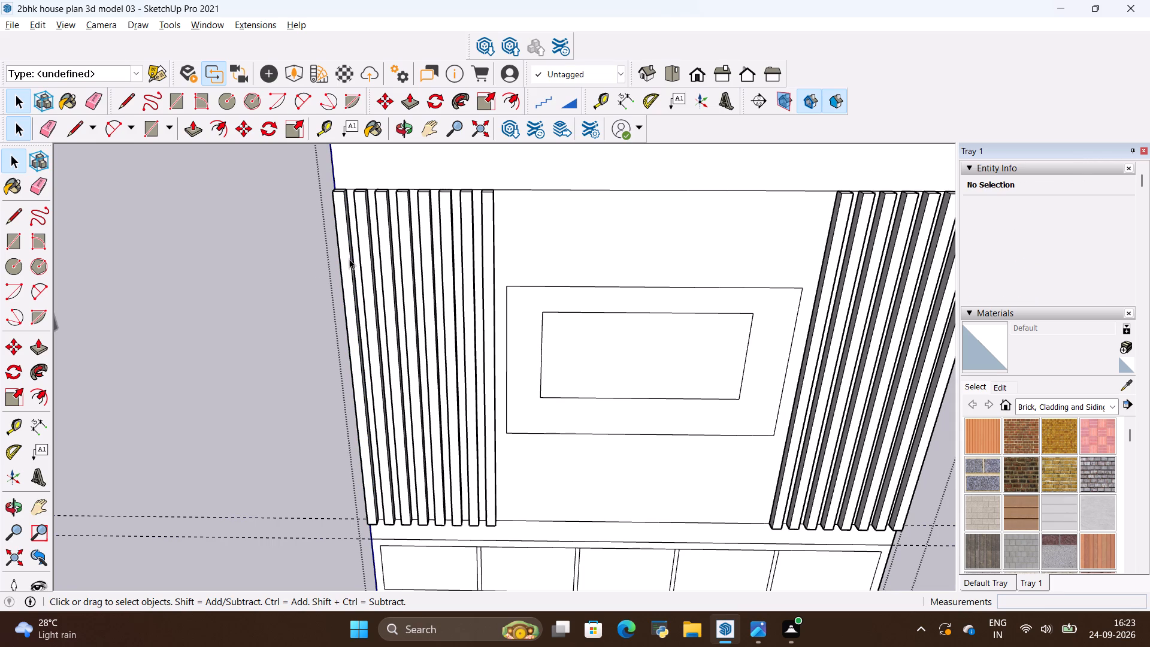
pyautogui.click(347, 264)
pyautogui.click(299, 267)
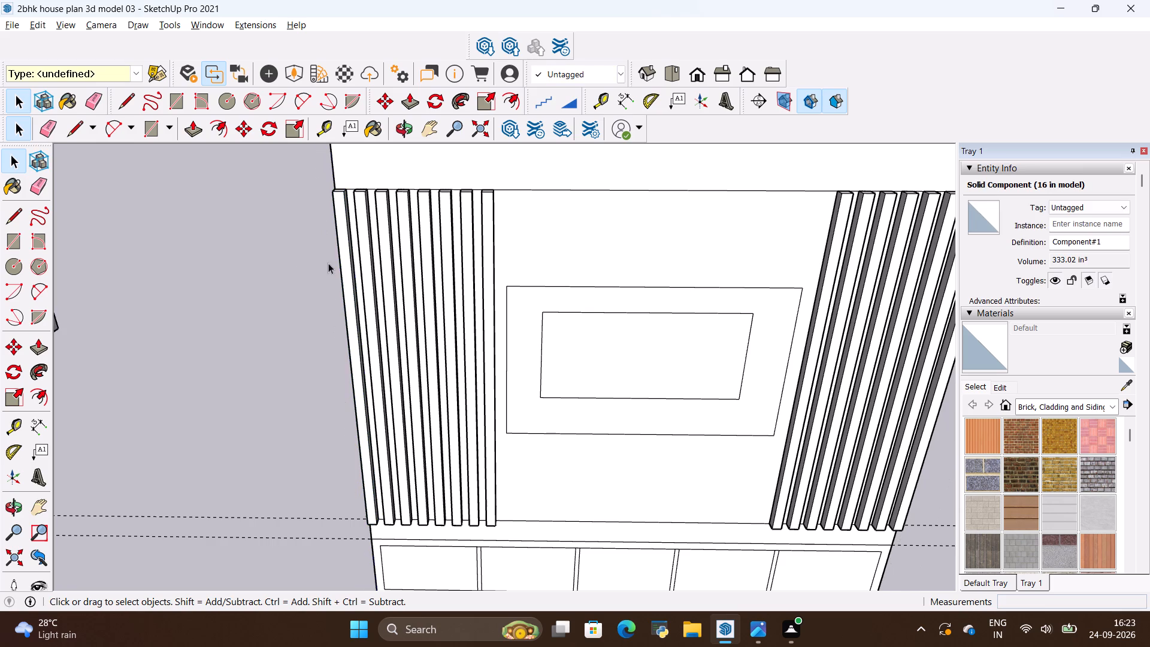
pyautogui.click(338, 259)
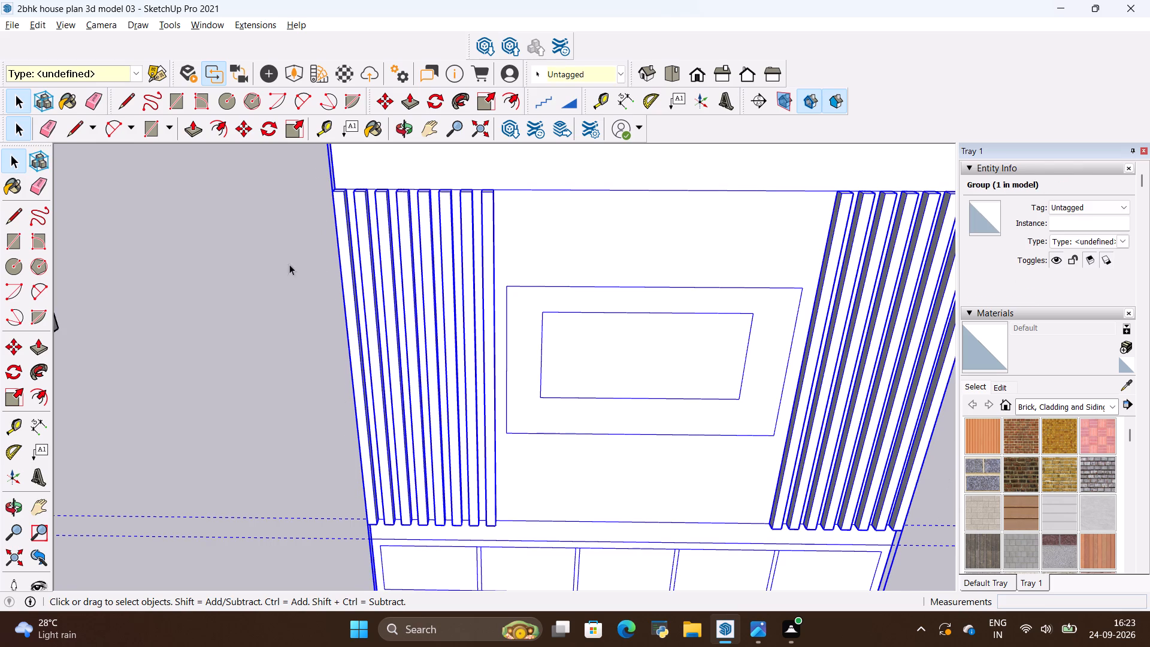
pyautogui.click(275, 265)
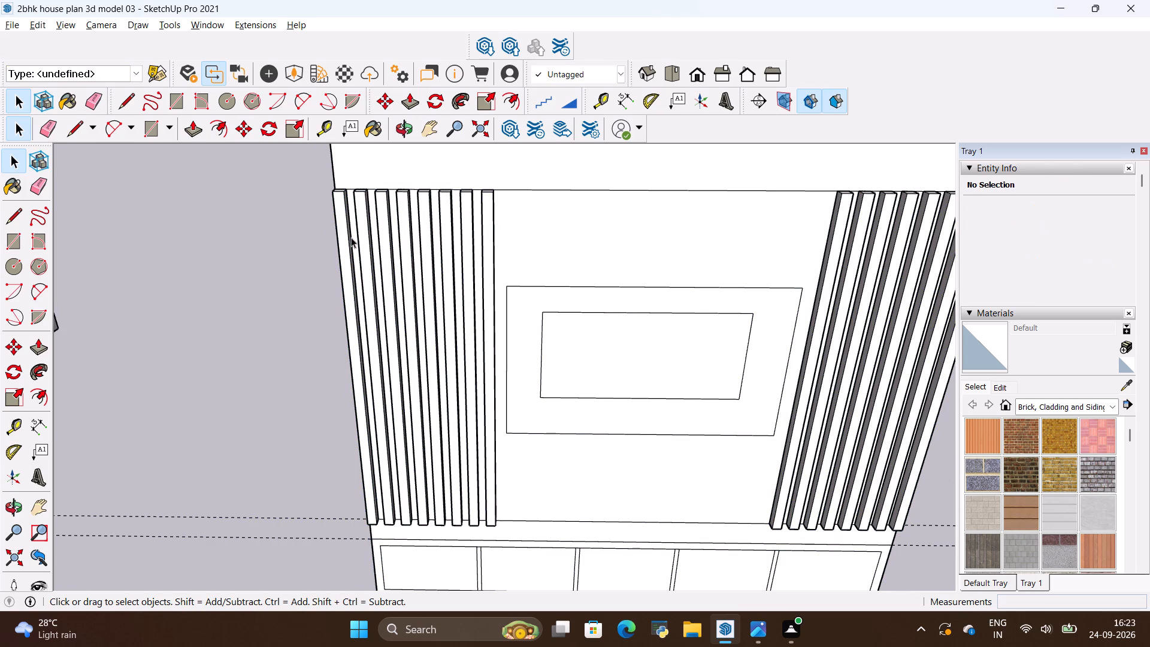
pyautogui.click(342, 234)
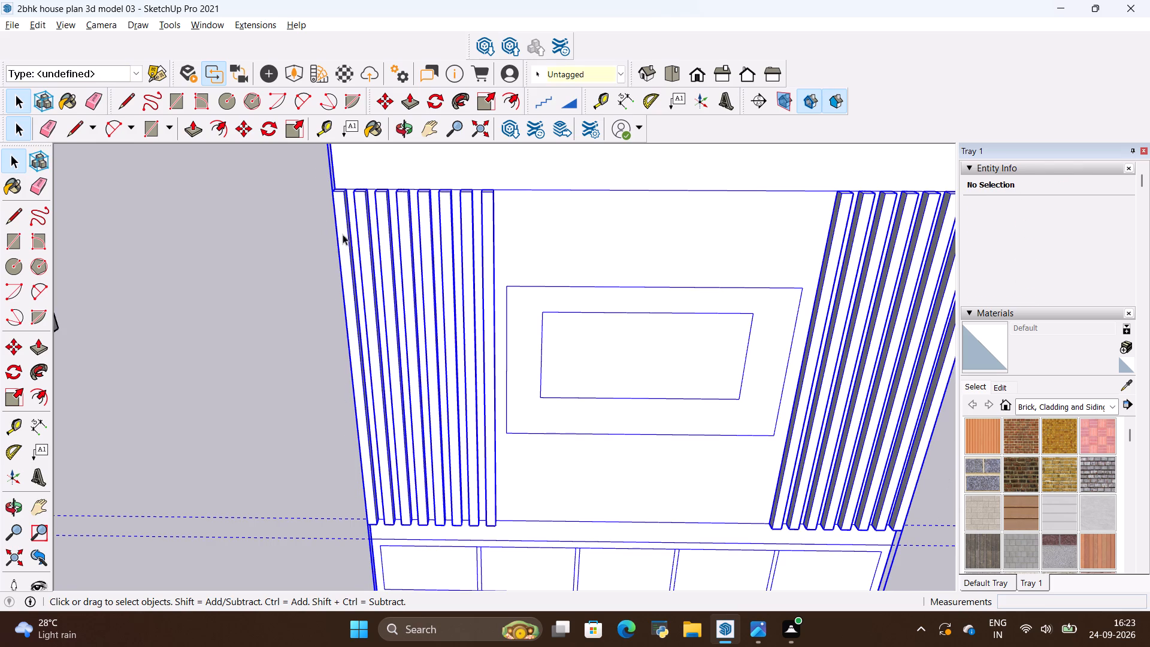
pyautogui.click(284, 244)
# Select all eight slats of the left-hand slat panel and hide them.
pyautogui.doubleClick(341, 222)
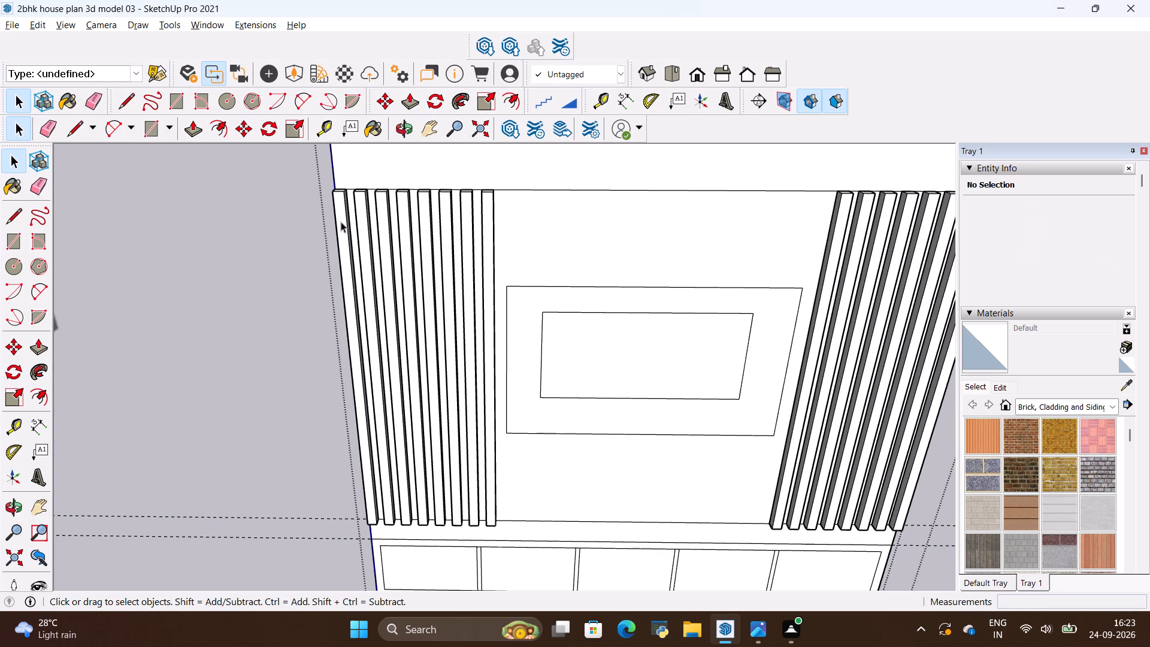
pyautogui.click(341, 222)
pyautogui.keyDown('ctrl'); pyautogui.click(359, 221); pyautogui.keyUp('ctrl')
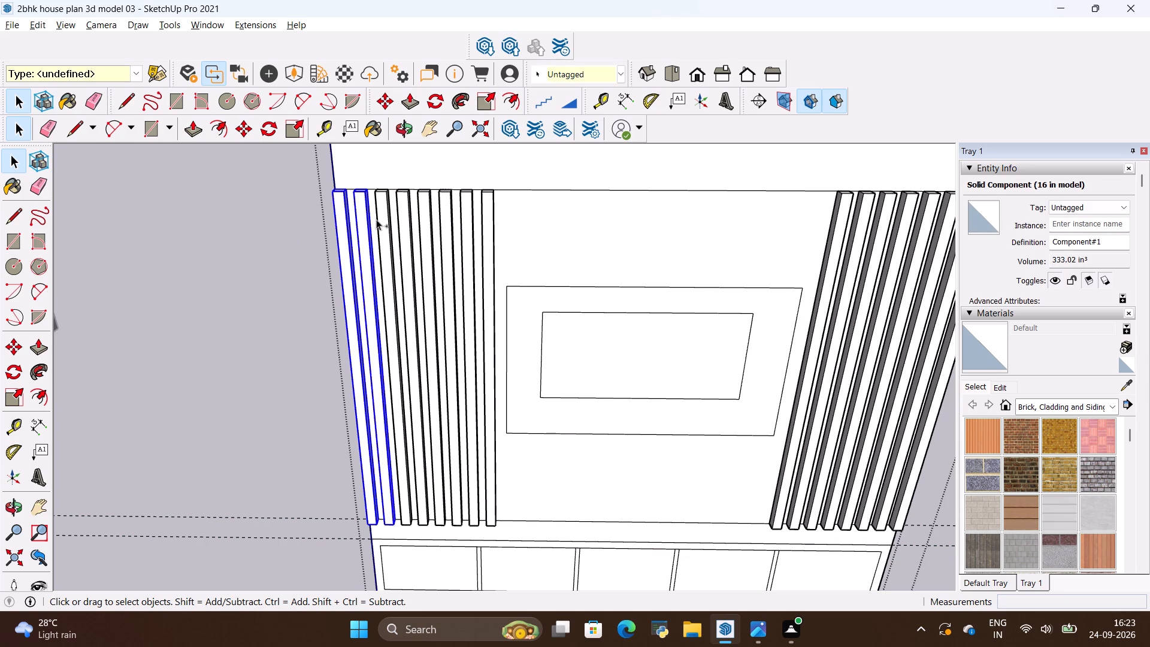
pyautogui.keyDown('ctrl'); pyautogui.click(383, 216); pyautogui.keyUp('ctrl')
pyautogui.keyDown('ctrl'); pyautogui.click(407, 215); pyautogui.keyUp('ctrl')
pyautogui.keyDown('ctrl'); pyautogui.click(419, 216); pyautogui.keyUp('ctrl')
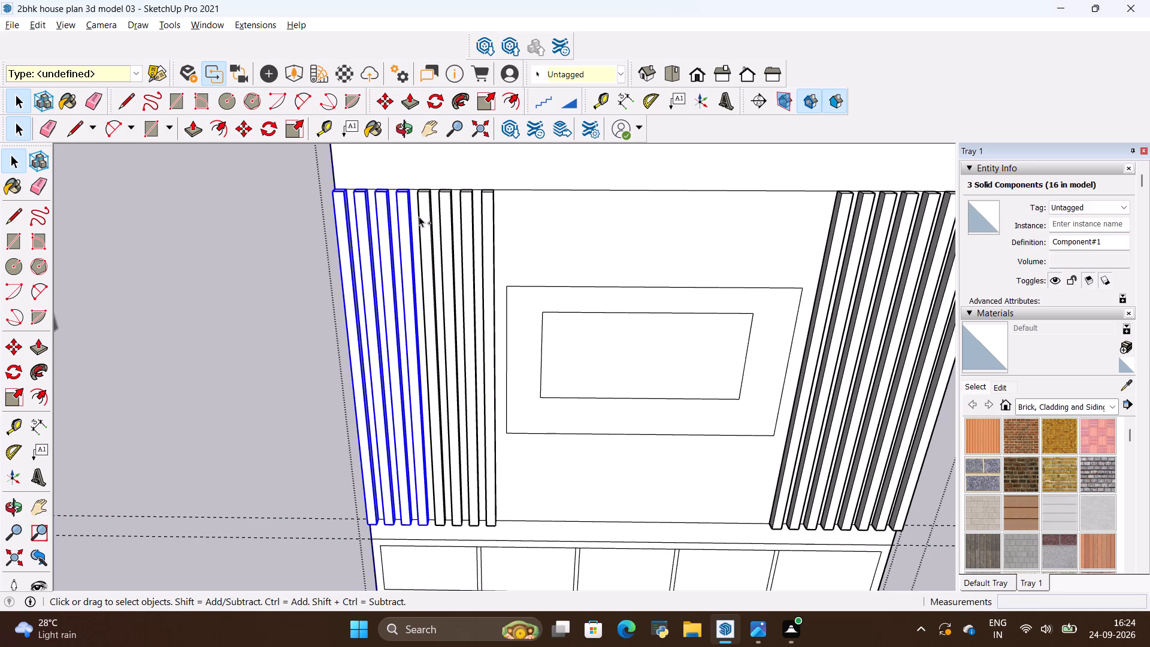
pyautogui.keyDown('ctrl'); pyautogui.click(447, 216); pyautogui.keyUp('ctrl')
pyautogui.keyDown('ctrl'); pyautogui.click(464, 211); pyautogui.keyUp('ctrl')
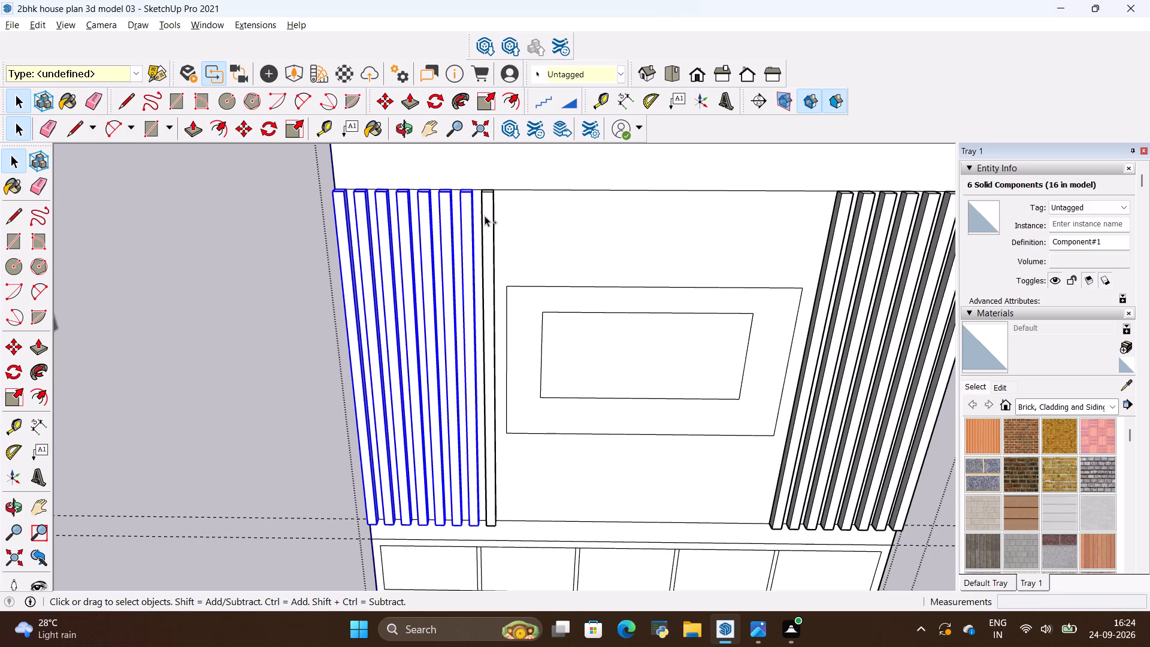
pyautogui.keyDown('ctrl'); pyautogui.click(485, 216); pyautogui.keyUp('ctrl')
pyautogui.rightClick(485, 216)
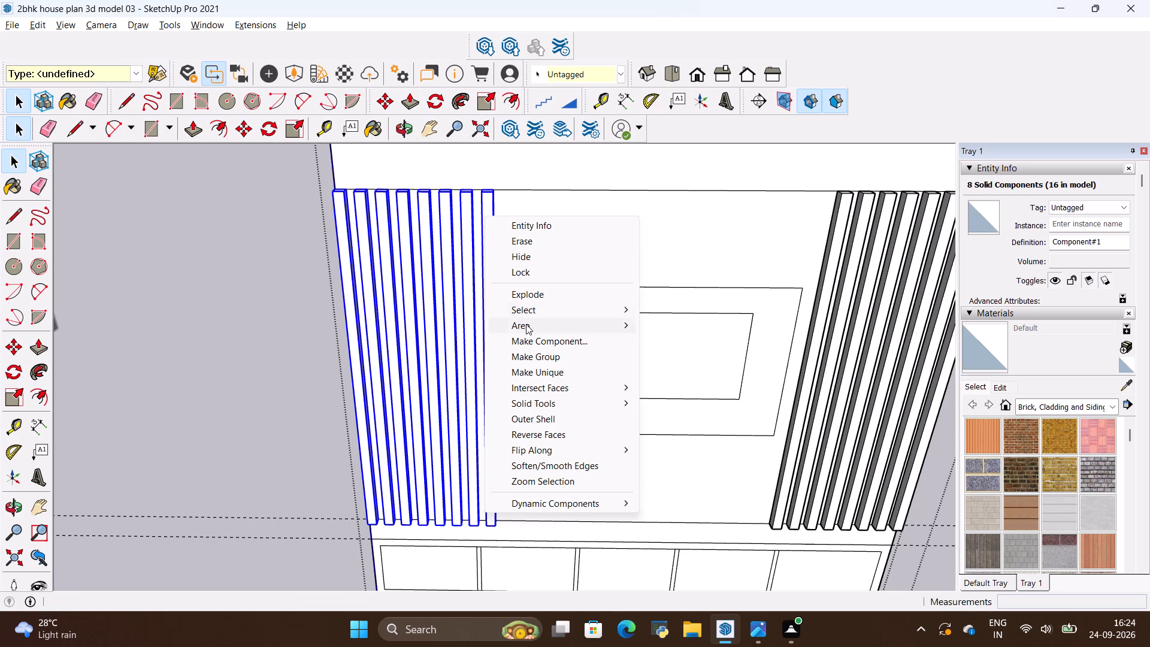
pyautogui.click(537, 255)
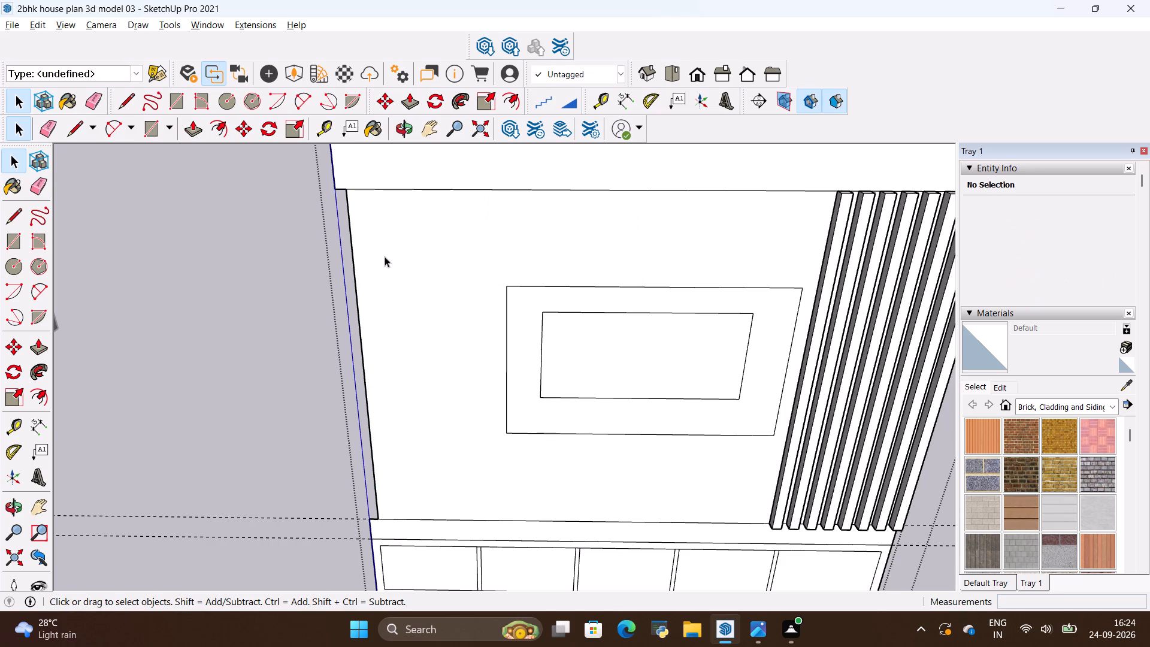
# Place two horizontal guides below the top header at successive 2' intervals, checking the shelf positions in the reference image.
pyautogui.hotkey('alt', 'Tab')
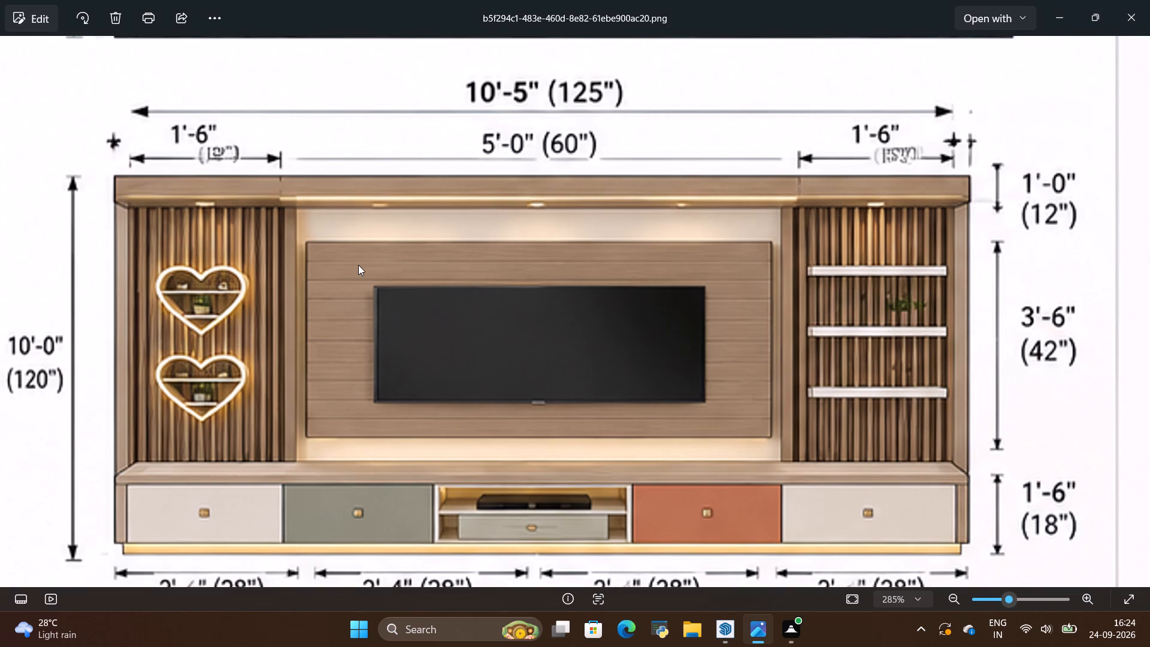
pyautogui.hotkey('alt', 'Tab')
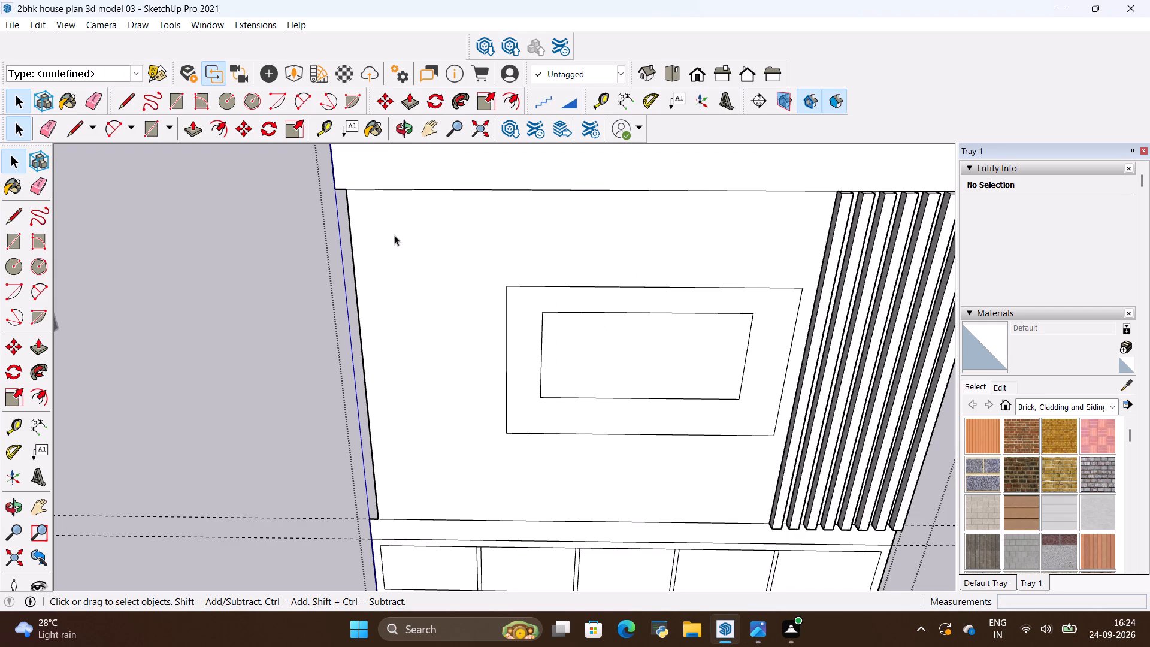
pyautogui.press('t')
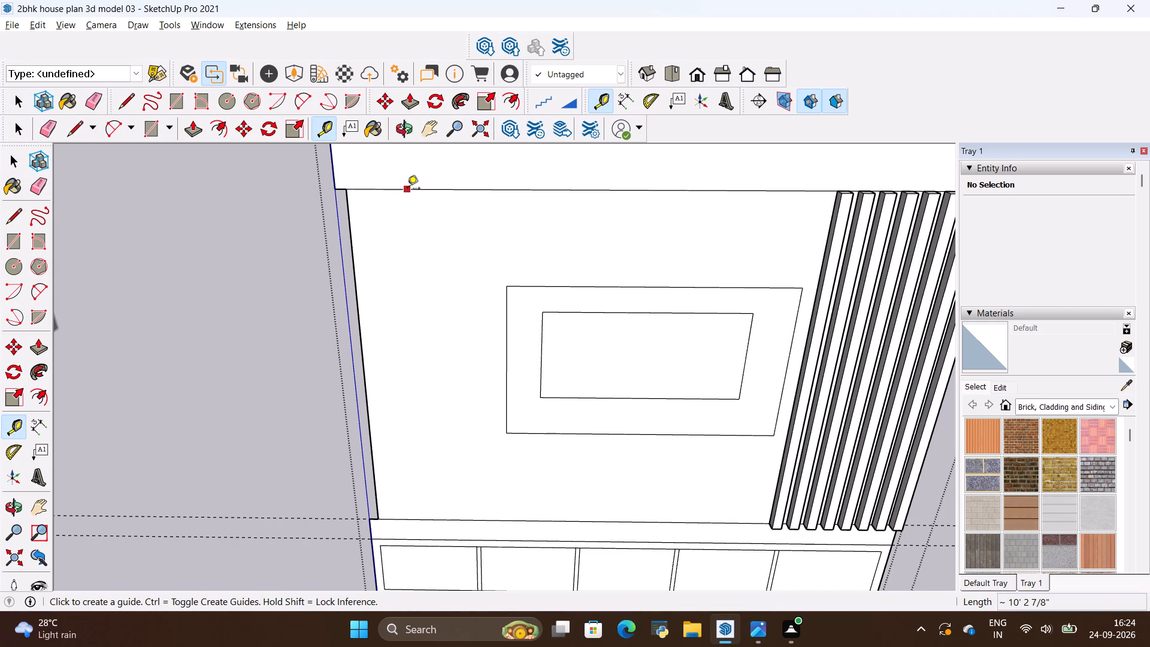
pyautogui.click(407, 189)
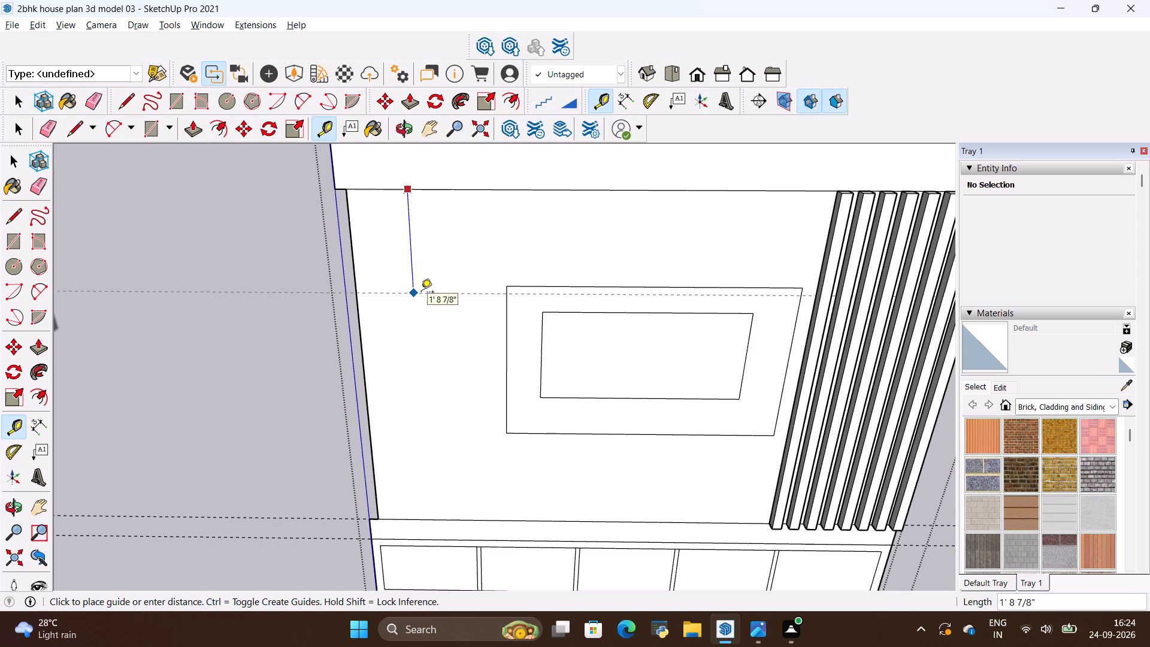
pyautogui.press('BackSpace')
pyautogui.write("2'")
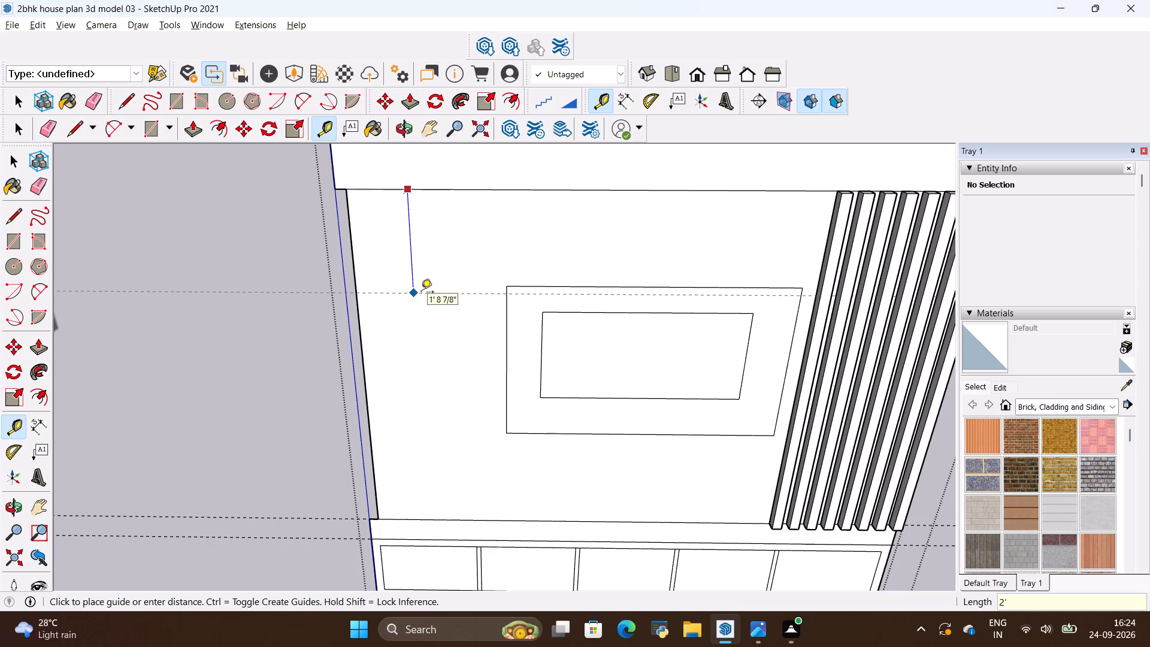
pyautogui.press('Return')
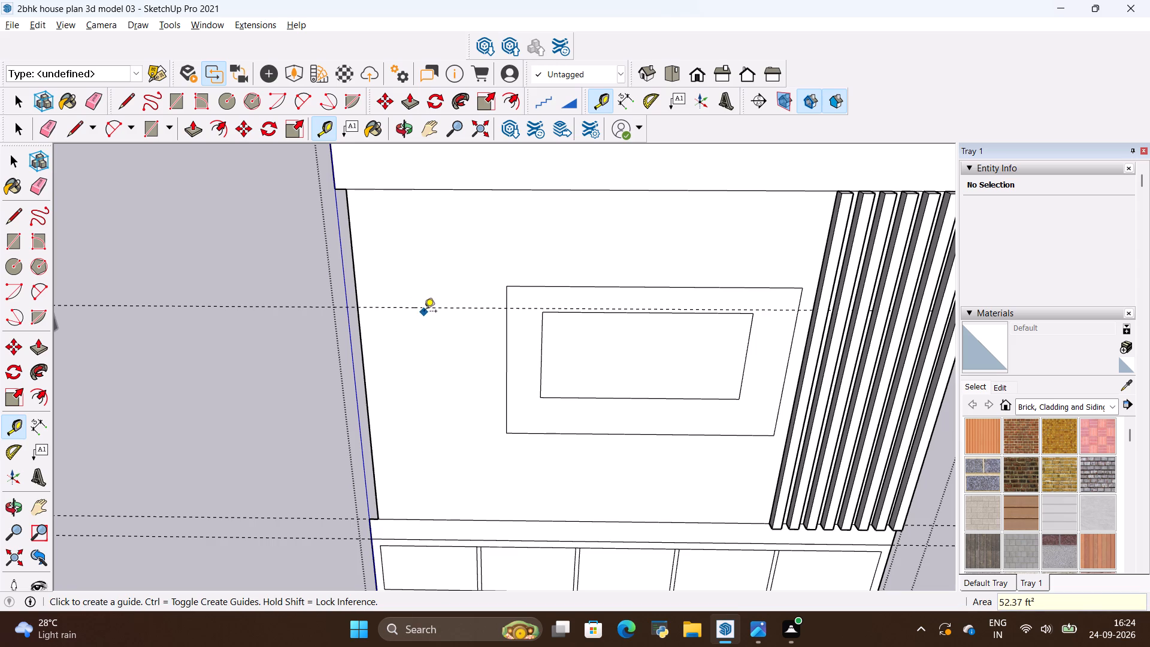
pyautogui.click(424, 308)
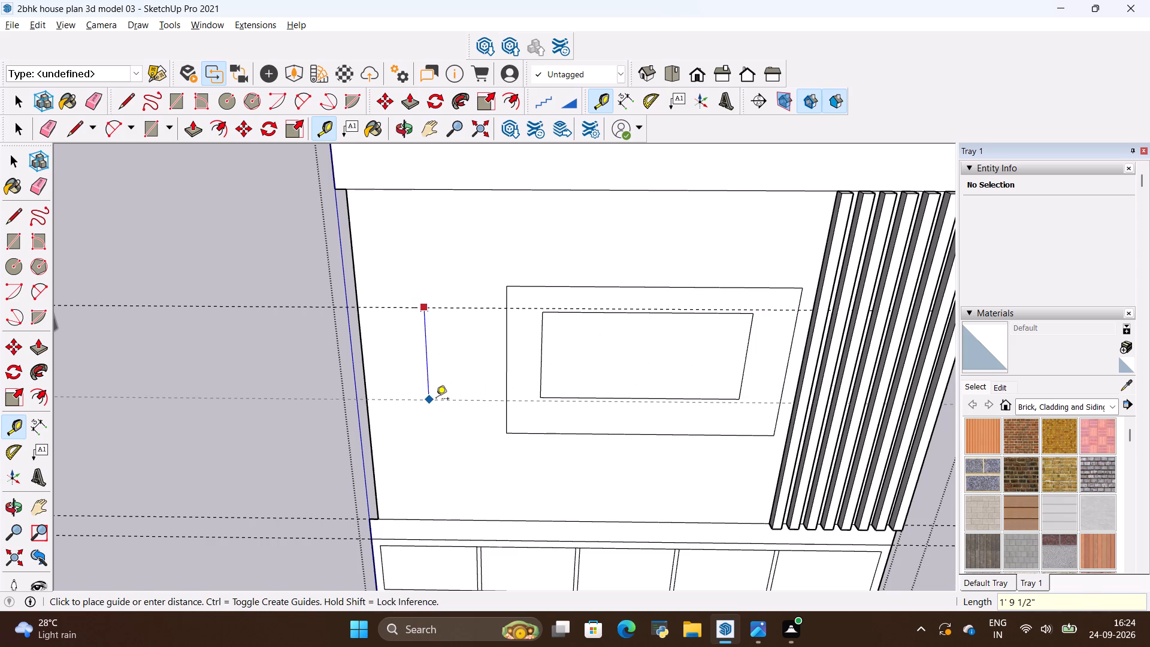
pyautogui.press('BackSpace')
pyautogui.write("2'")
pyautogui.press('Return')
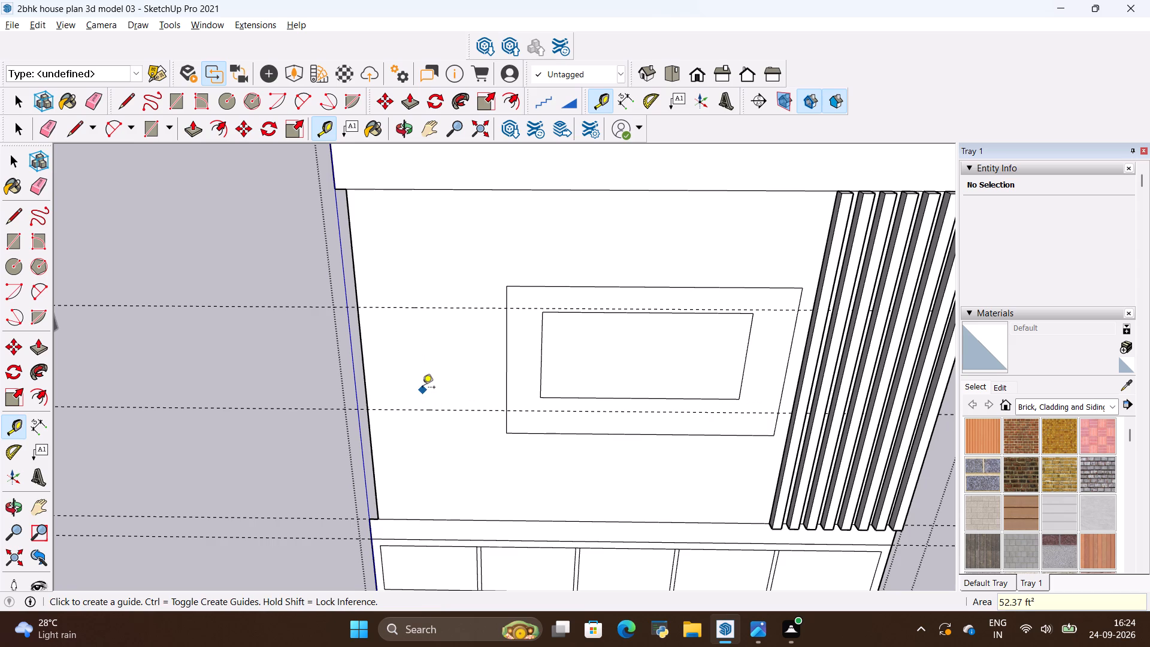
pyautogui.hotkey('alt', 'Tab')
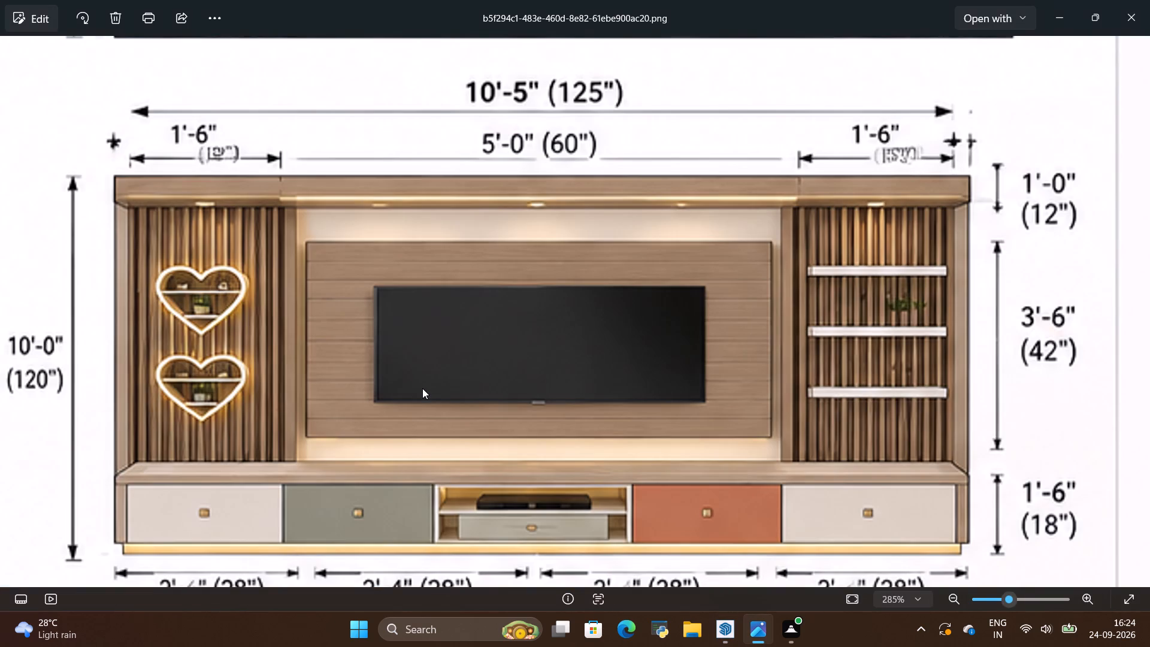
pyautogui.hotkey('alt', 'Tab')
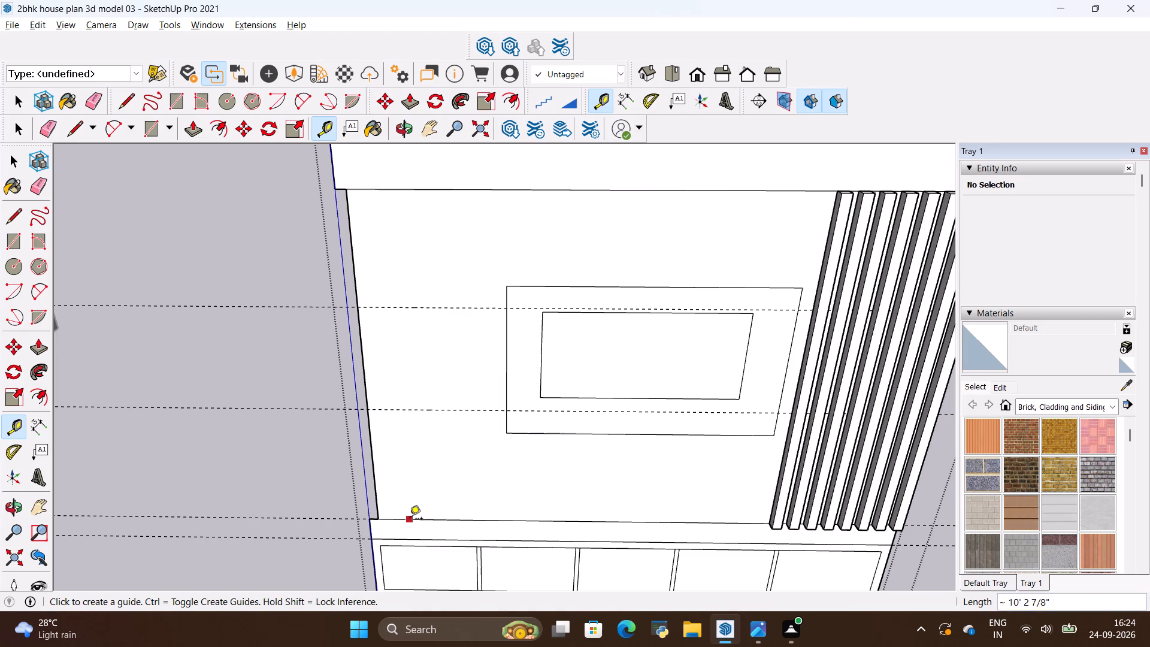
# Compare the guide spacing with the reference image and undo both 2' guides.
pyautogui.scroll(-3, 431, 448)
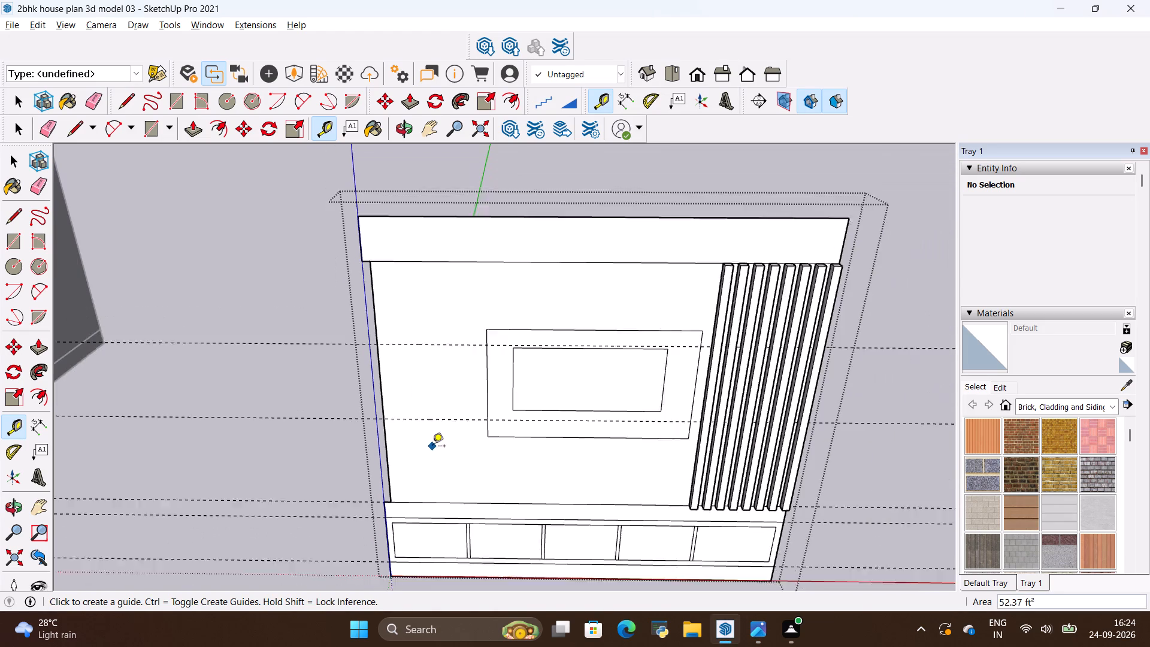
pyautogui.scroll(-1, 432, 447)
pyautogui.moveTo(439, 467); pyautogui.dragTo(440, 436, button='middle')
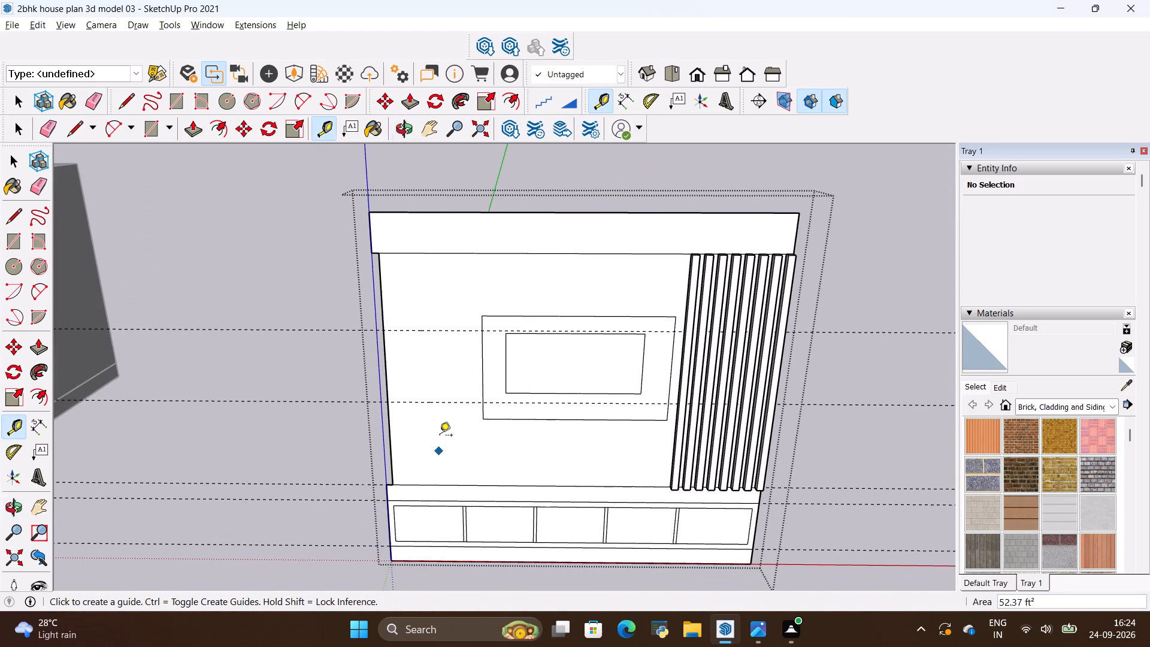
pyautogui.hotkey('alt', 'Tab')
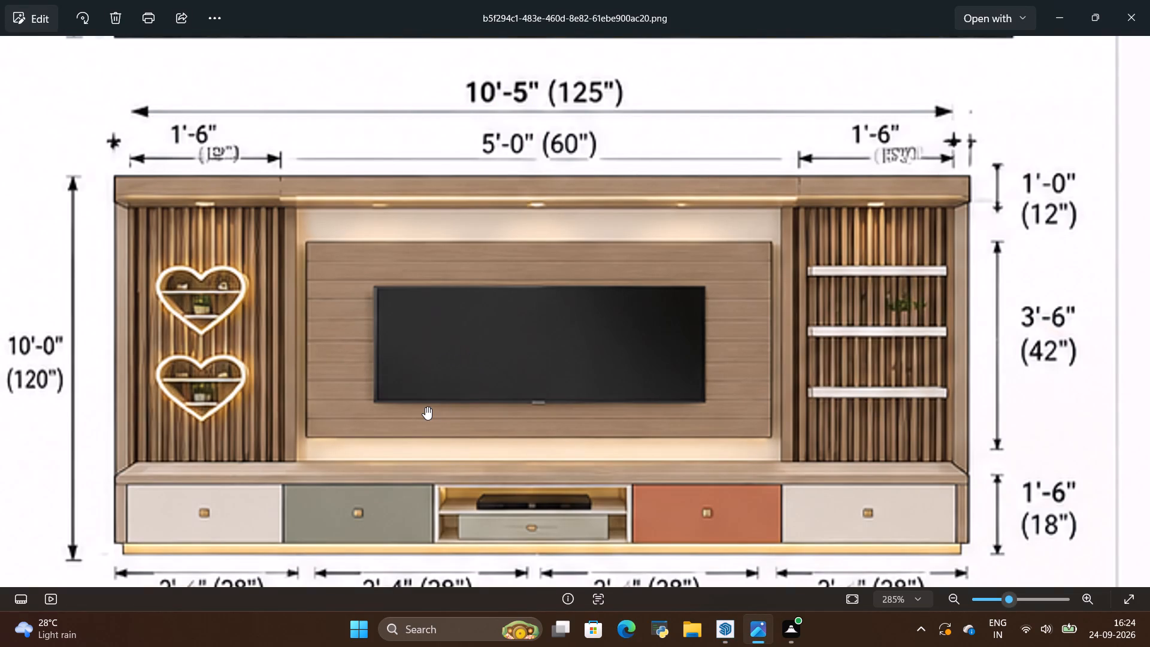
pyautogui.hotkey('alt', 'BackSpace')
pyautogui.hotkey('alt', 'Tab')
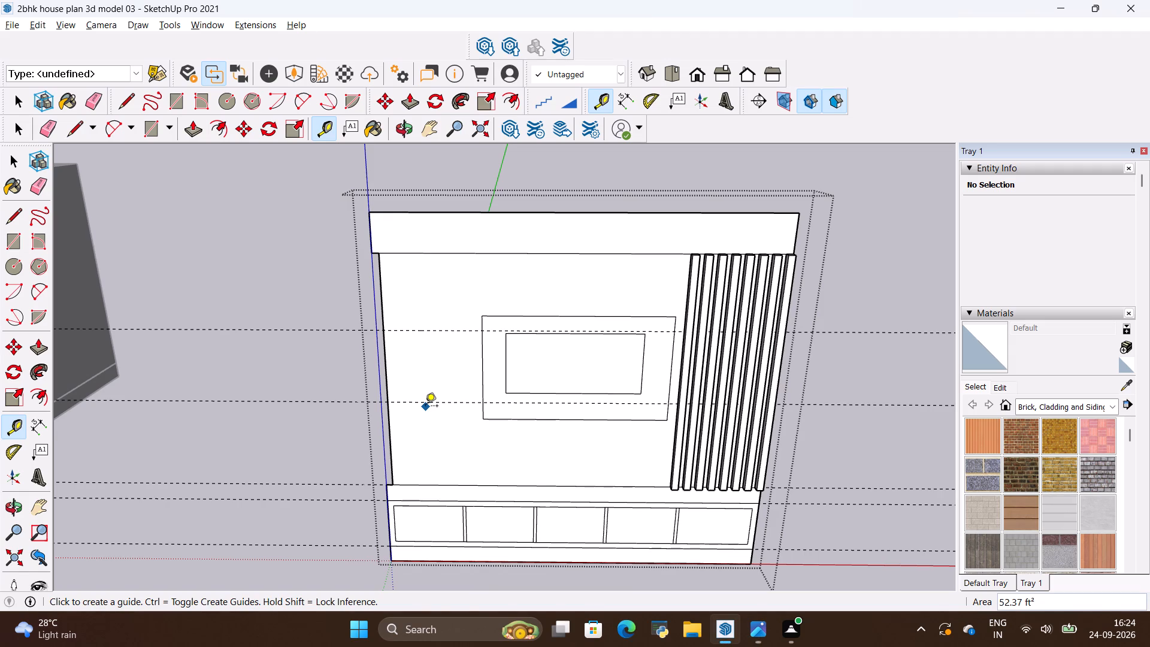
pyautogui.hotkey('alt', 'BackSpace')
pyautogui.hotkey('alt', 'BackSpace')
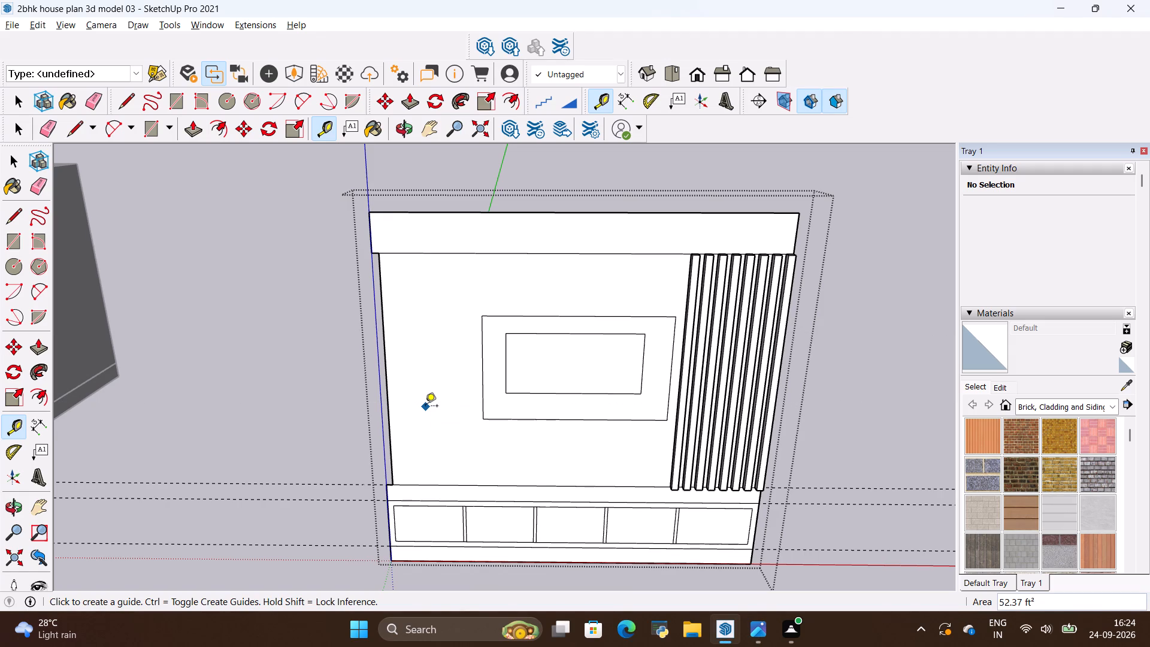
# Place three horizontal guides at successive 1'6" intervals down from the lower edge of the top header.
pyautogui.click(433, 256)
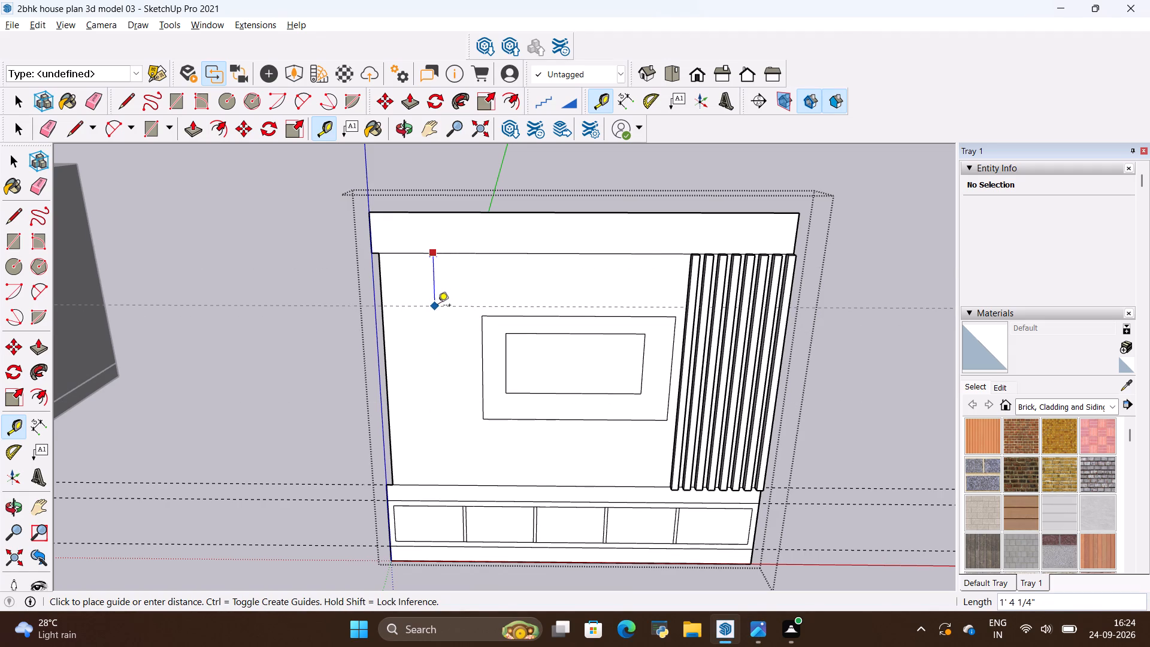
pyautogui.press('BackSpace')
pyautogui.write("1'6")
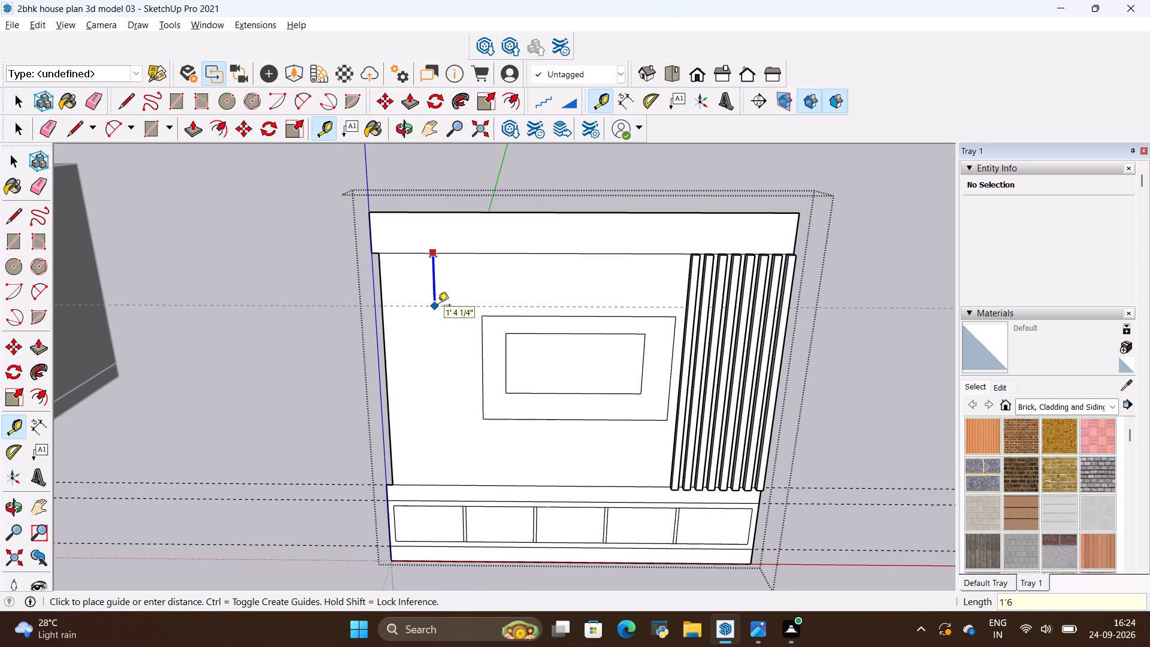
pyautogui.hotkey('shift', '"')
pyautogui.press('Return')
pyautogui.click(443, 311)
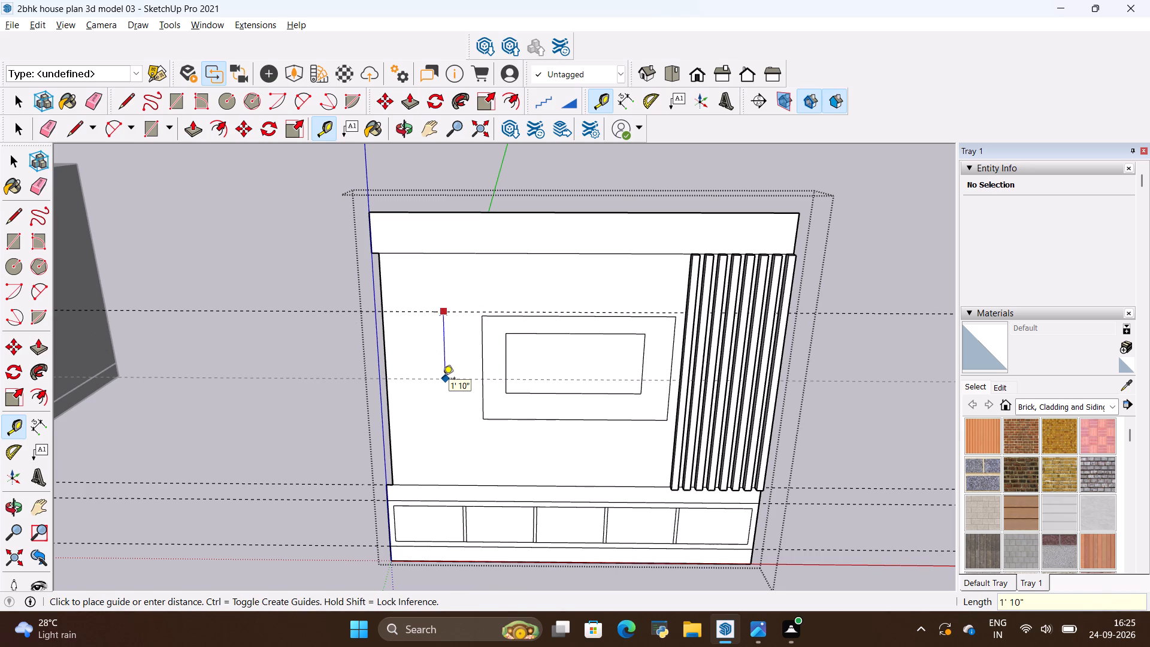
pyautogui.press('BackSpace')
pyautogui.write("1'5")
pyautogui.press('BackSpace')
pyautogui.press('6')
pyautogui.hotkey('shift', '"')
pyautogui.press('Return')
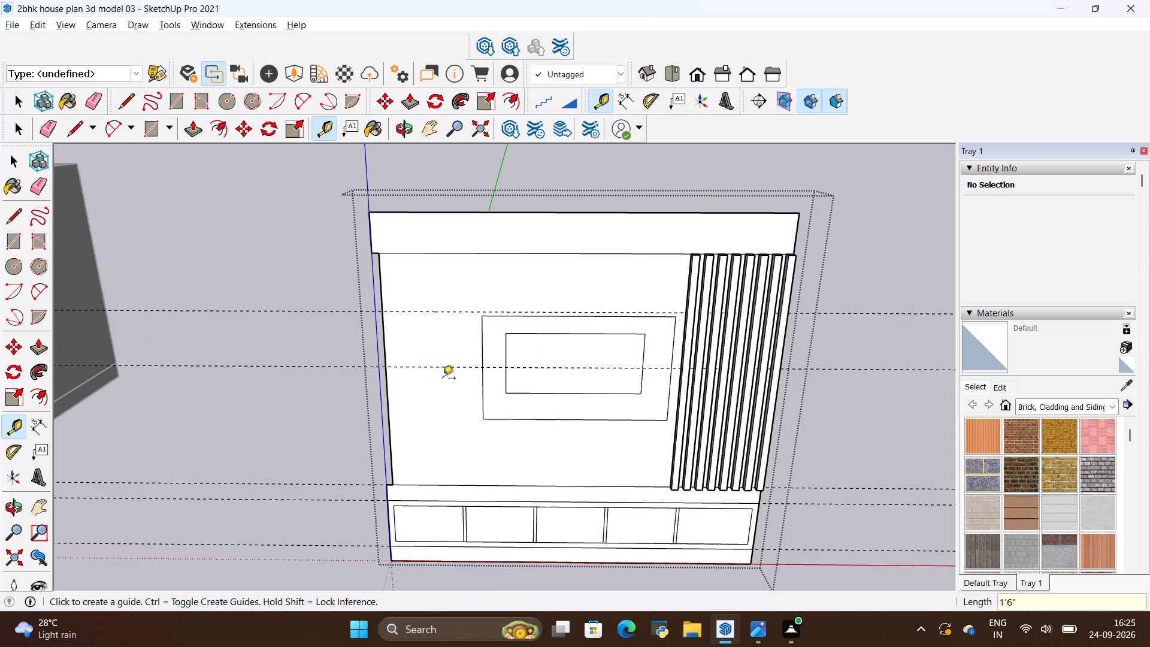
pyautogui.click(443, 368)
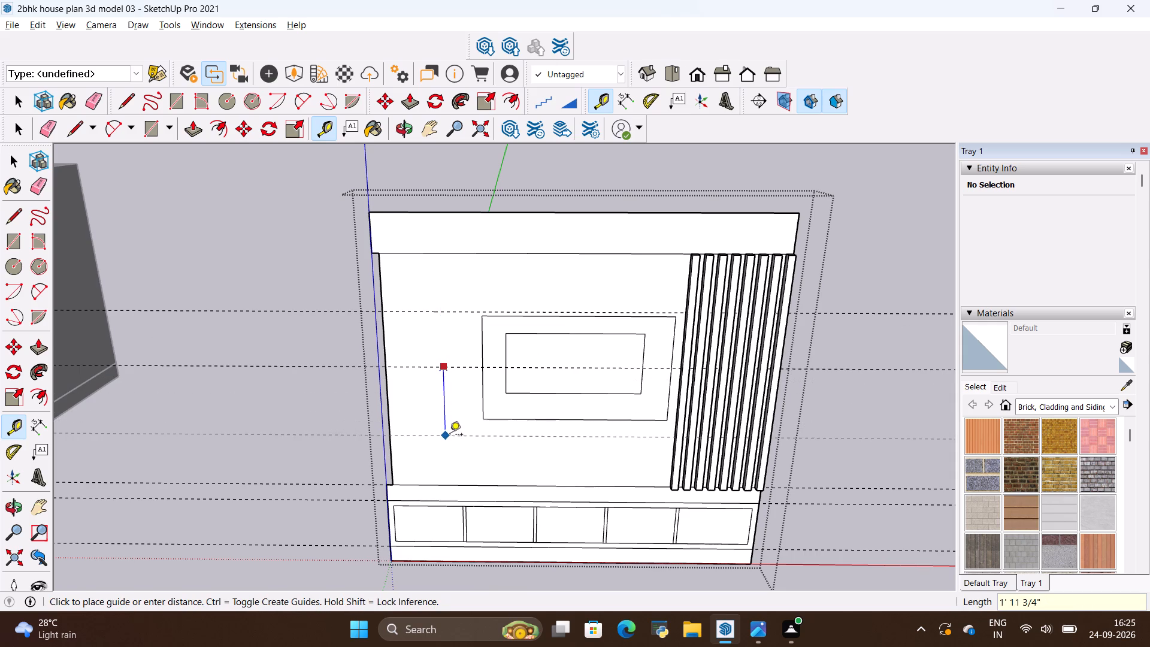
pyautogui.press('BackSpace')
pyautogui.write("1'")
pyautogui.press('6')
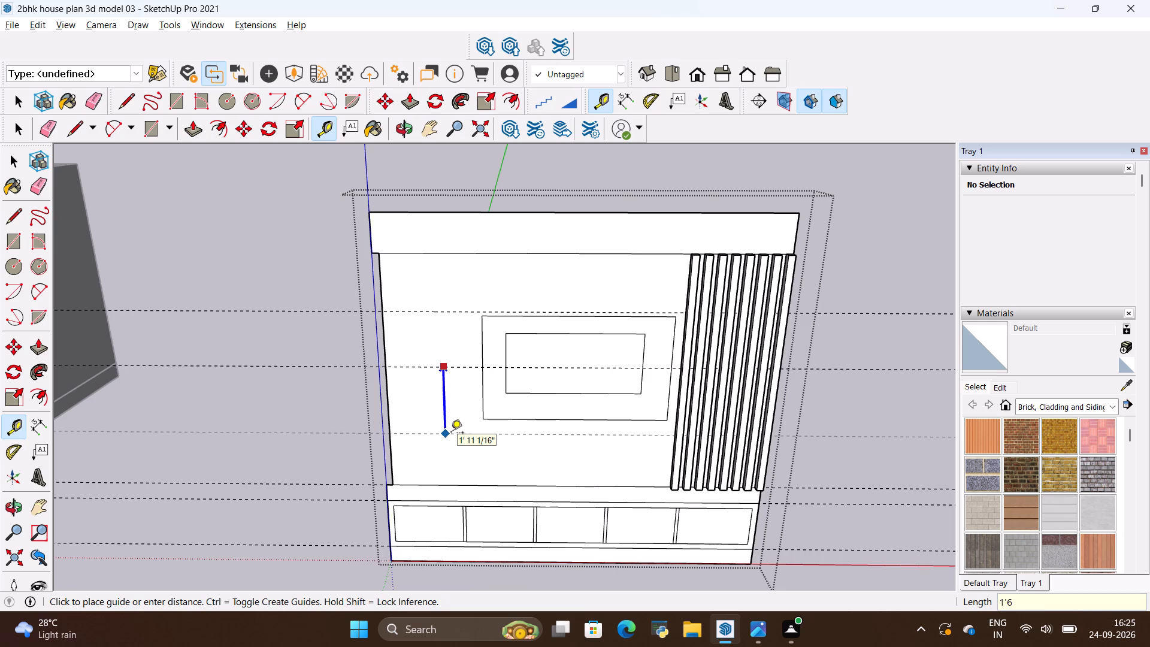
pyautogui.hotkey('shift', '"')
pyautogui.press('Return')
# Draw a thin shelf rectangle about 2' 4 7/8" by 1 3/4" on the uppermost guide, starting at the back panel's left edge.
pyautogui.scroll(1, 443, 364)
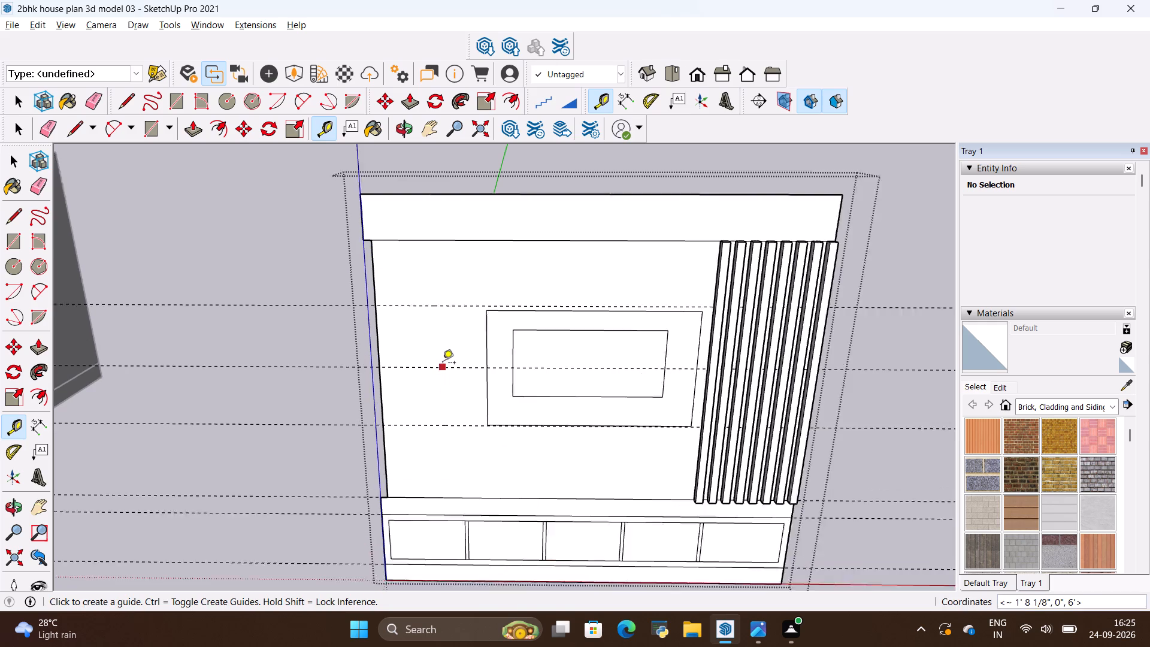
pyautogui.scroll(1, 443, 364)
pyautogui.moveTo(446, 421); pyautogui.dragTo(395, 423, button='middle')
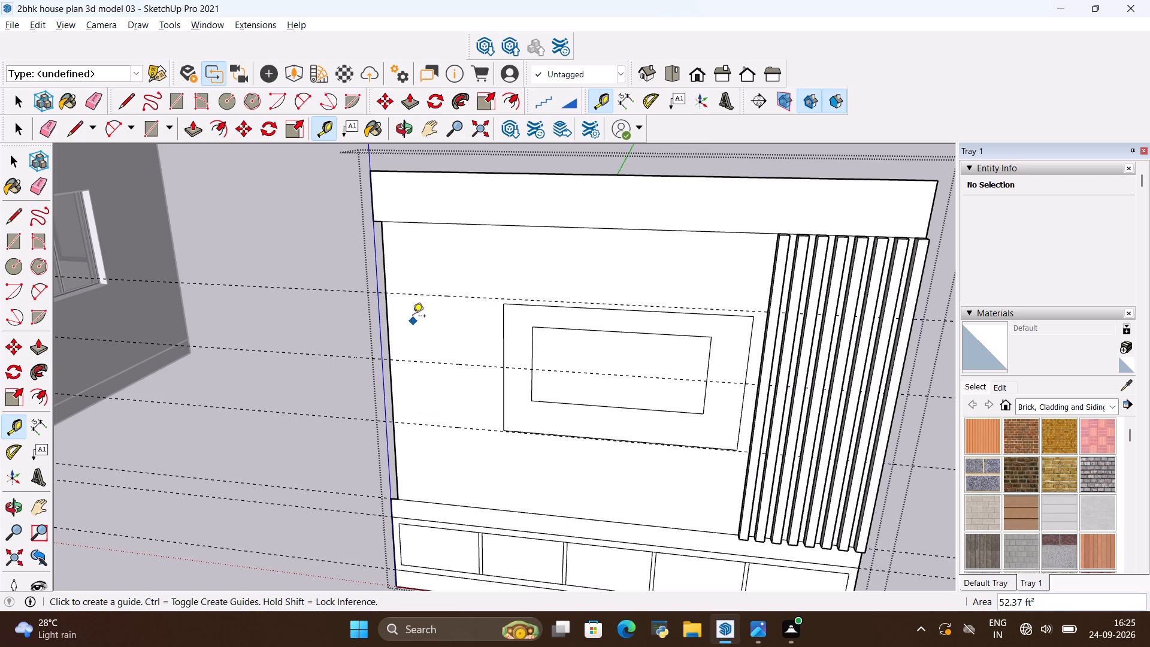
pyautogui.press('r')
pyautogui.scroll(4, 391, 297)
pyautogui.moveTo(390, 329); pyautogui.dragTo(416, 337, button='middle')
pyautogui.click(383, 292)
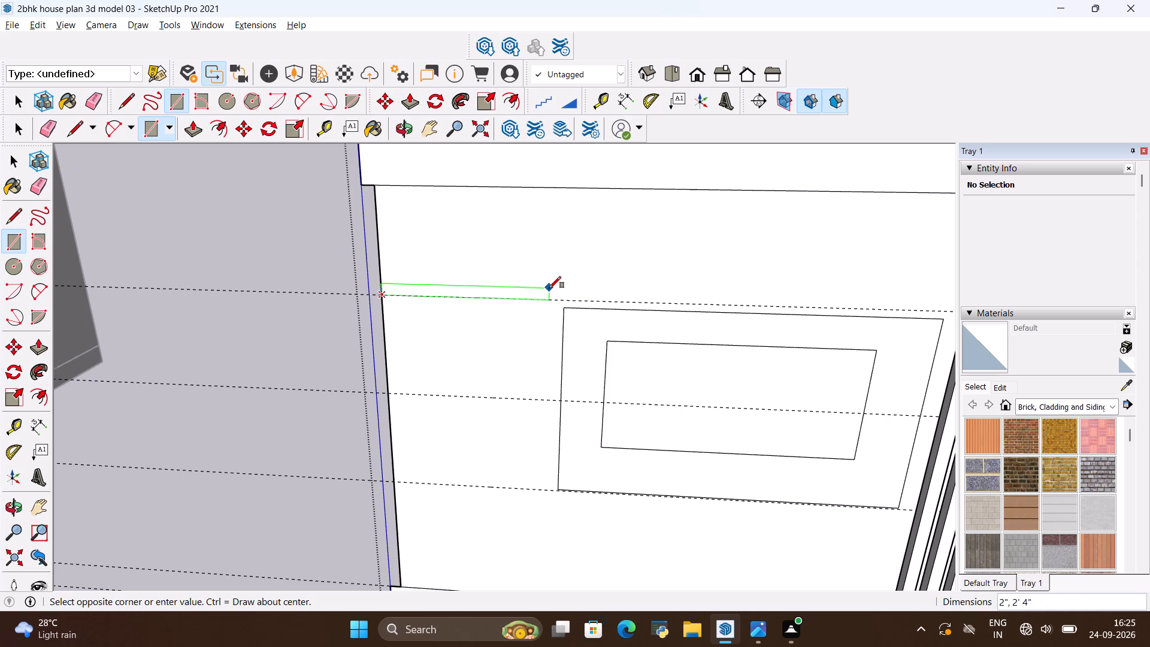
pyautogui.scroll(4, 549, 288)
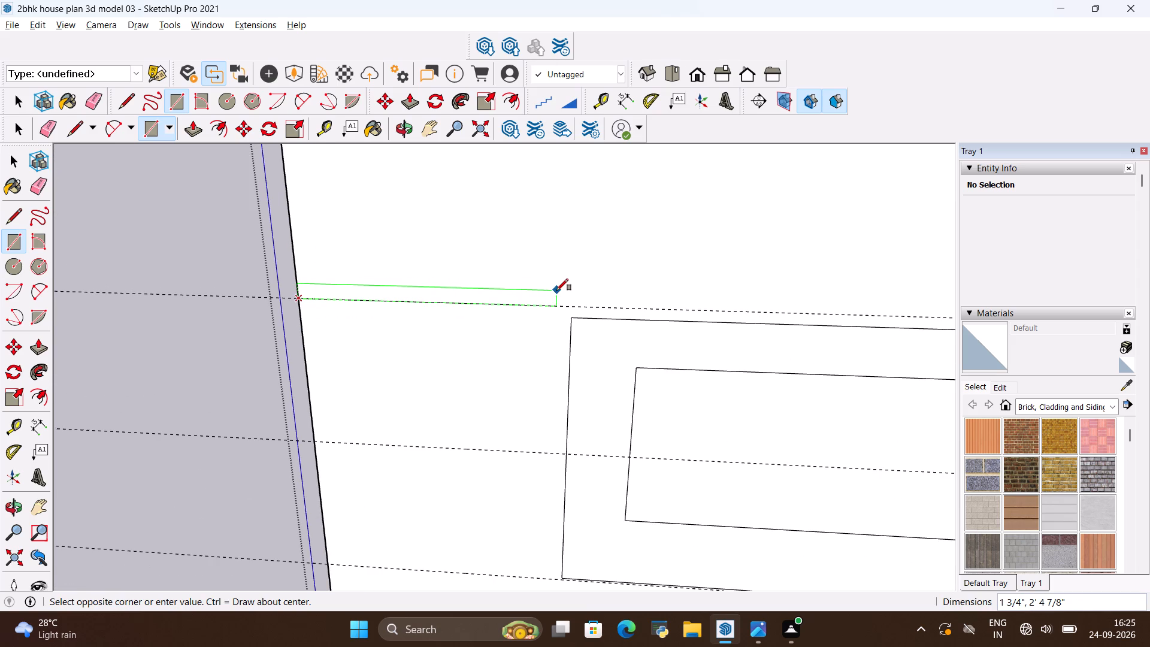
pyautogui.click(556, 291)
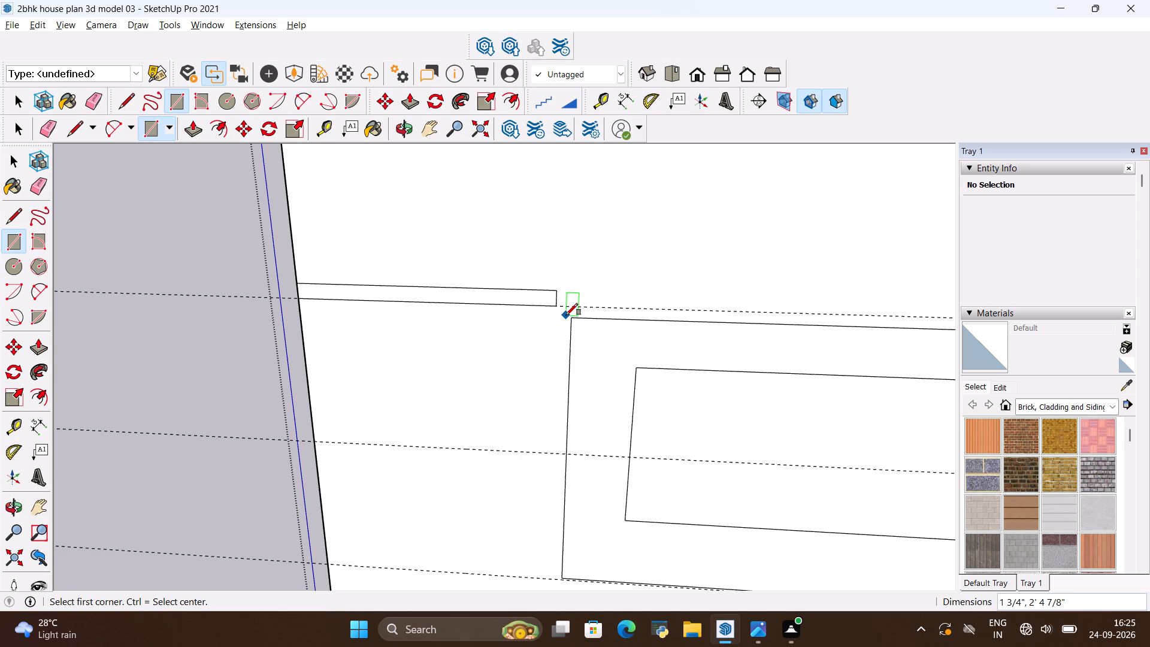
# Draw a vertical line about 3' 3" down from the top shelf rectangle's lower corner beside the TV panel, ending just past the lowest shelf guide.
pyautogui.press('l')
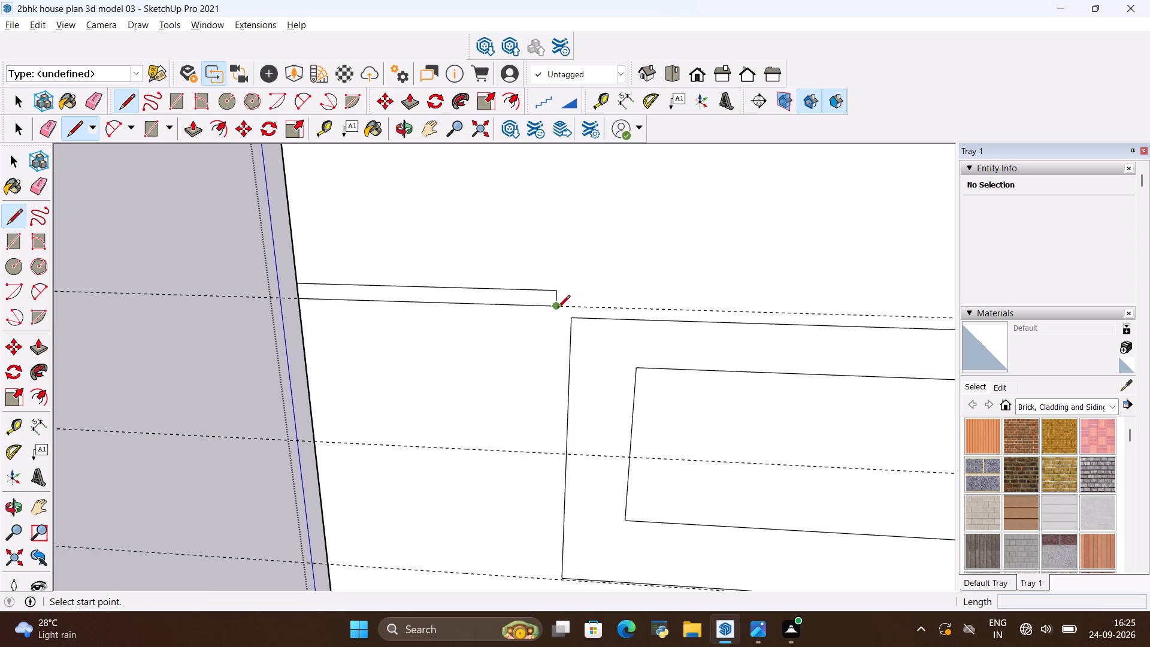
pyautogui.click(558, 309)
pyautogui.scroll(-5, 556, 402)
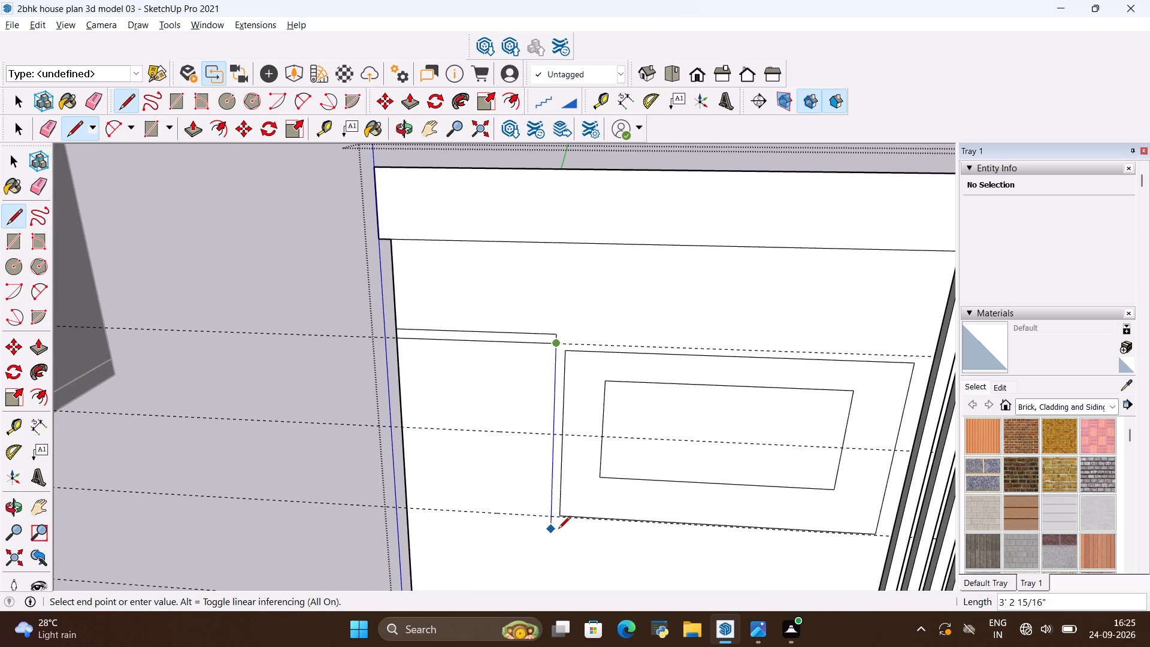
pyautogui.click(558, 530)
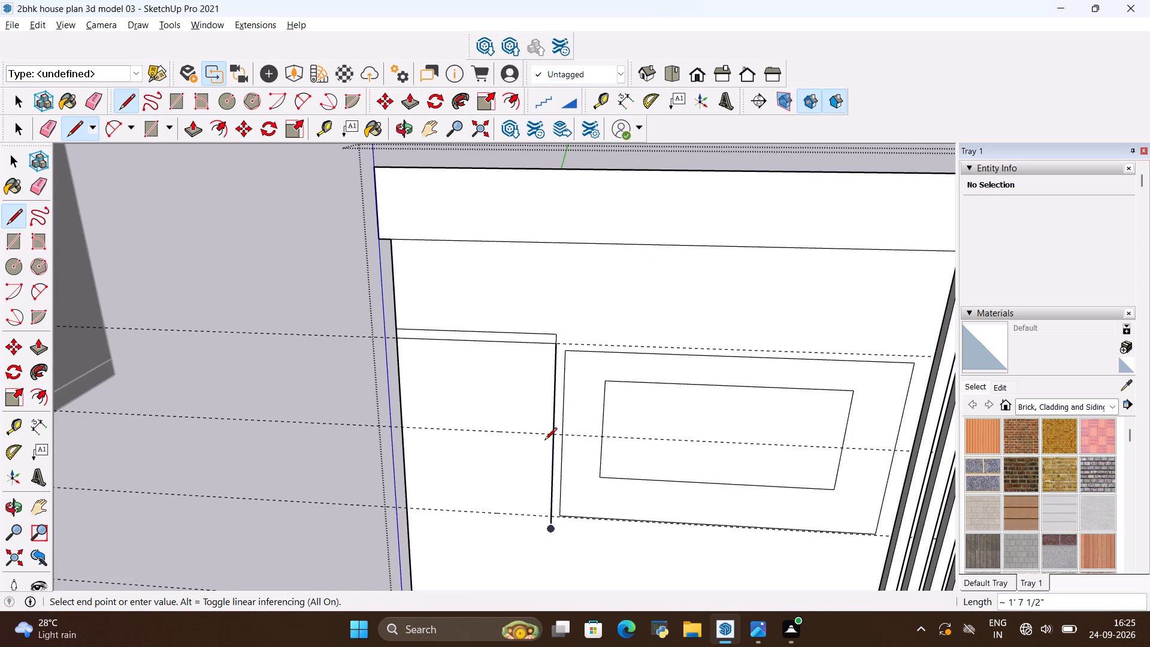
pyautogui.press('Escape')
# Draw shelf rectangles on the middle and lowest guides out to the vertical line, each about 2' 4 7/8" long and 2 1/8" thick.
pyautogui.press('r')
pyautogui.scroll(3, 526, 459)
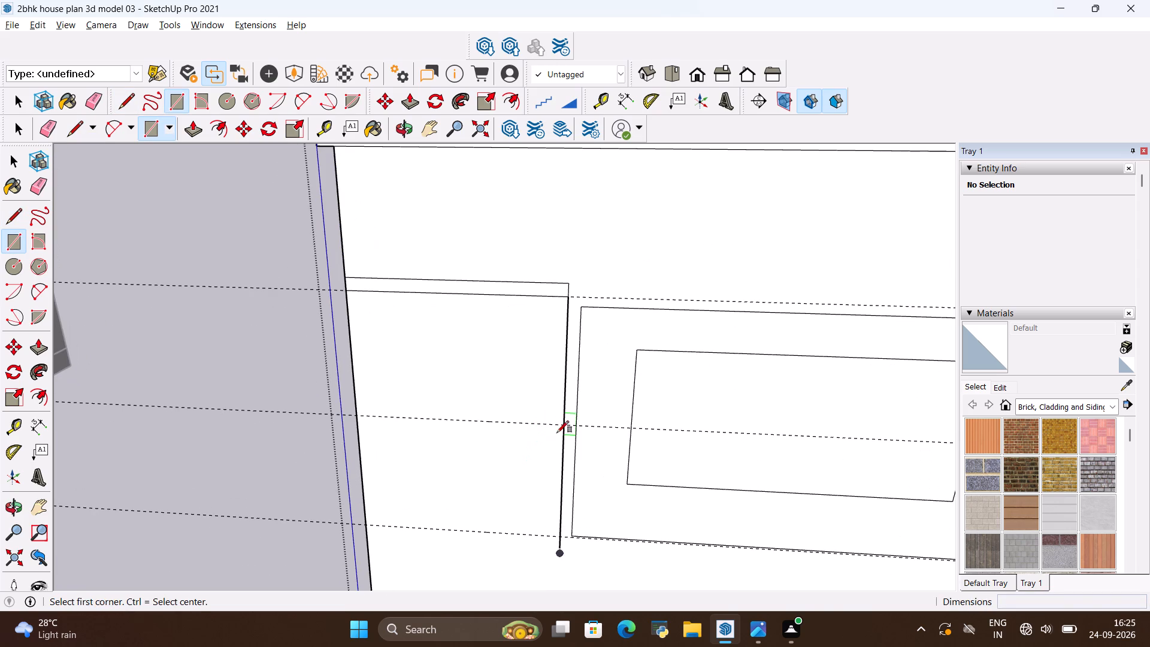
pyautogui.click(360, 415)
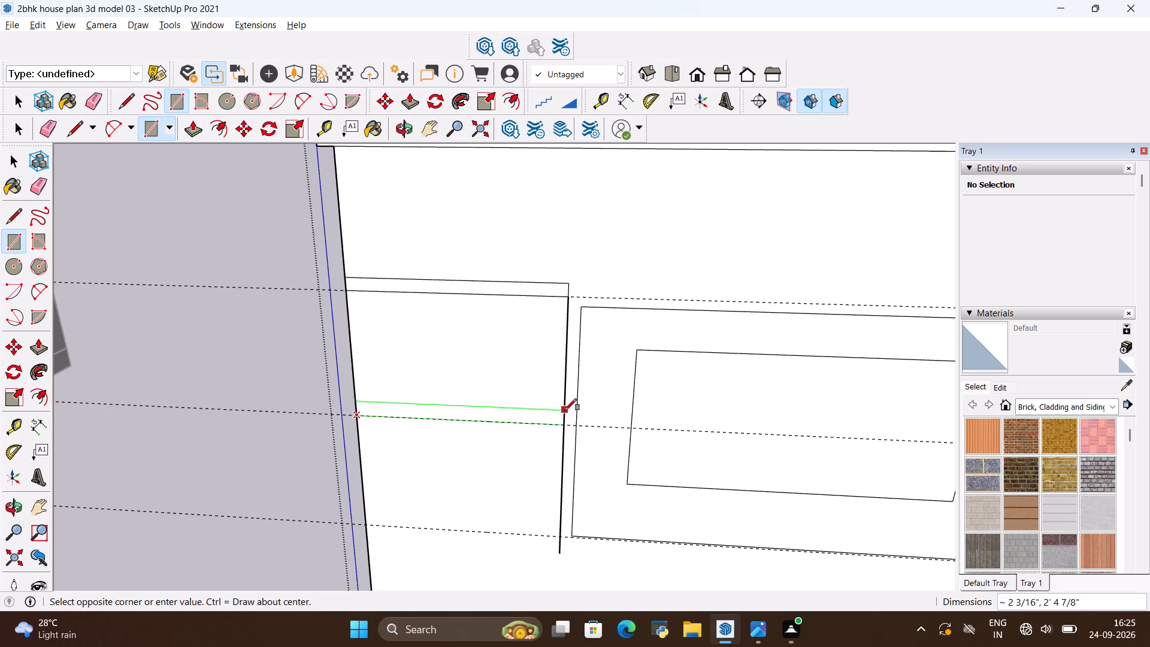
pyautogui.click(565, 410)
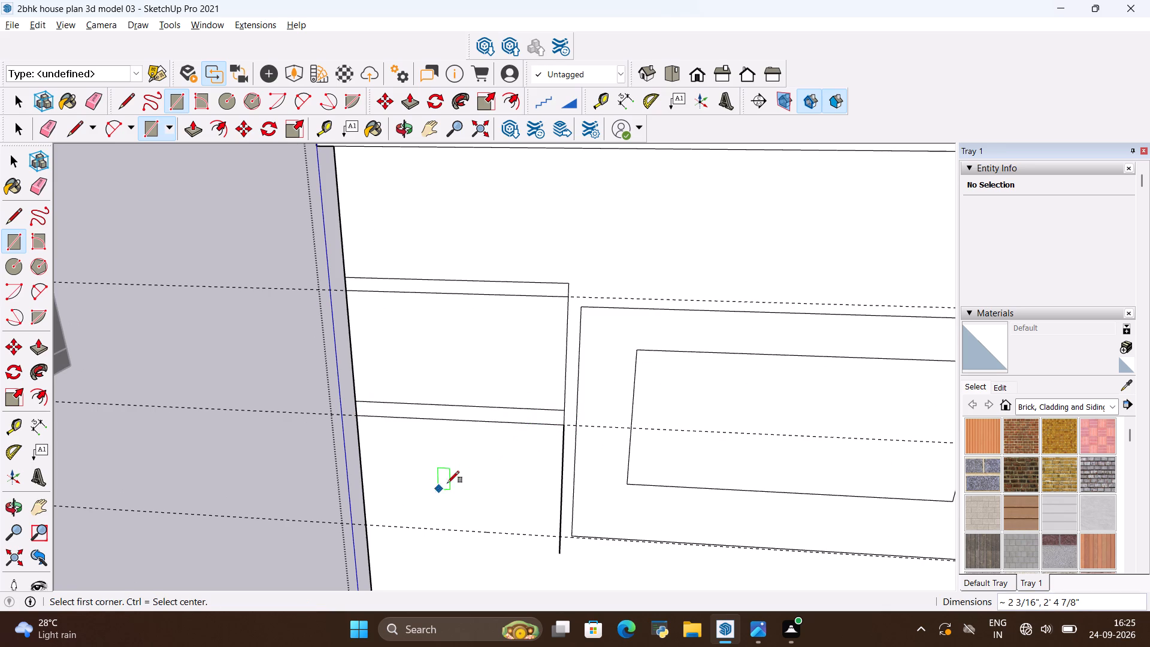
pyautogui.scroll(-2, 482, 465)
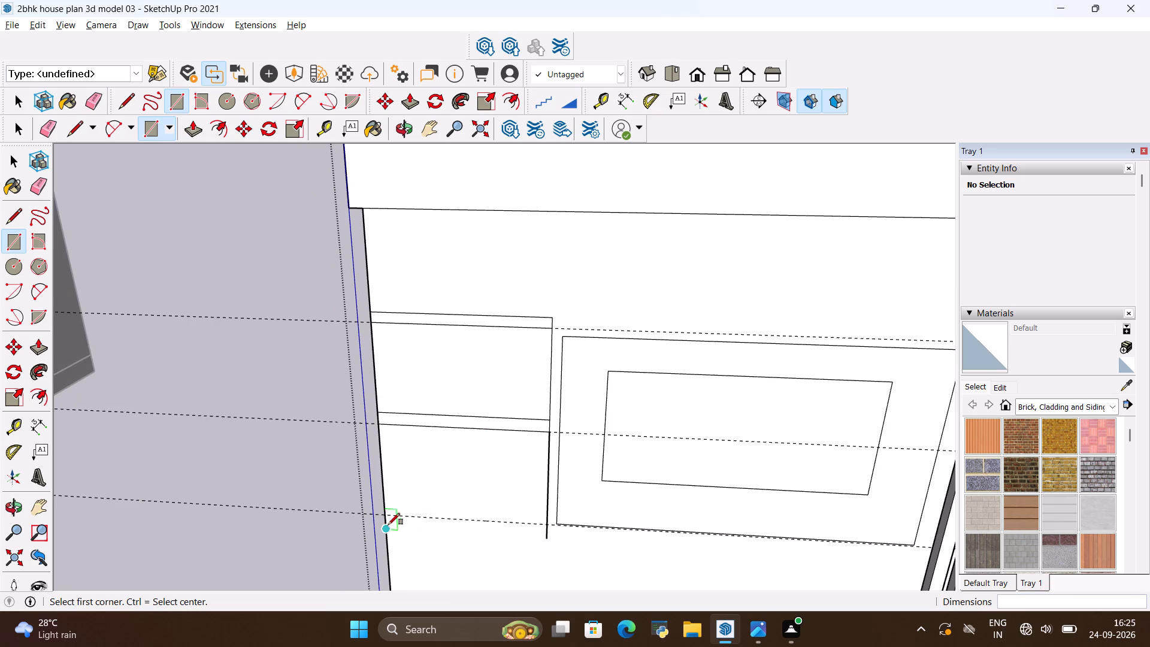
pyautogui.click(388, 517)
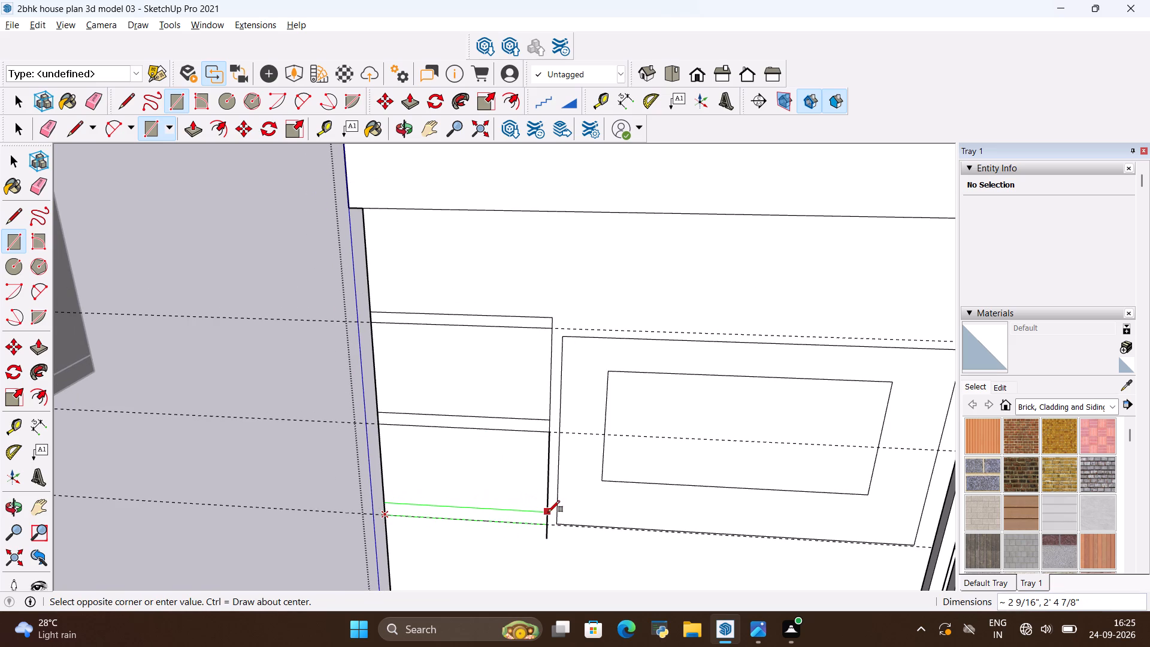
pyautogui.scroll(4, 548, 511)
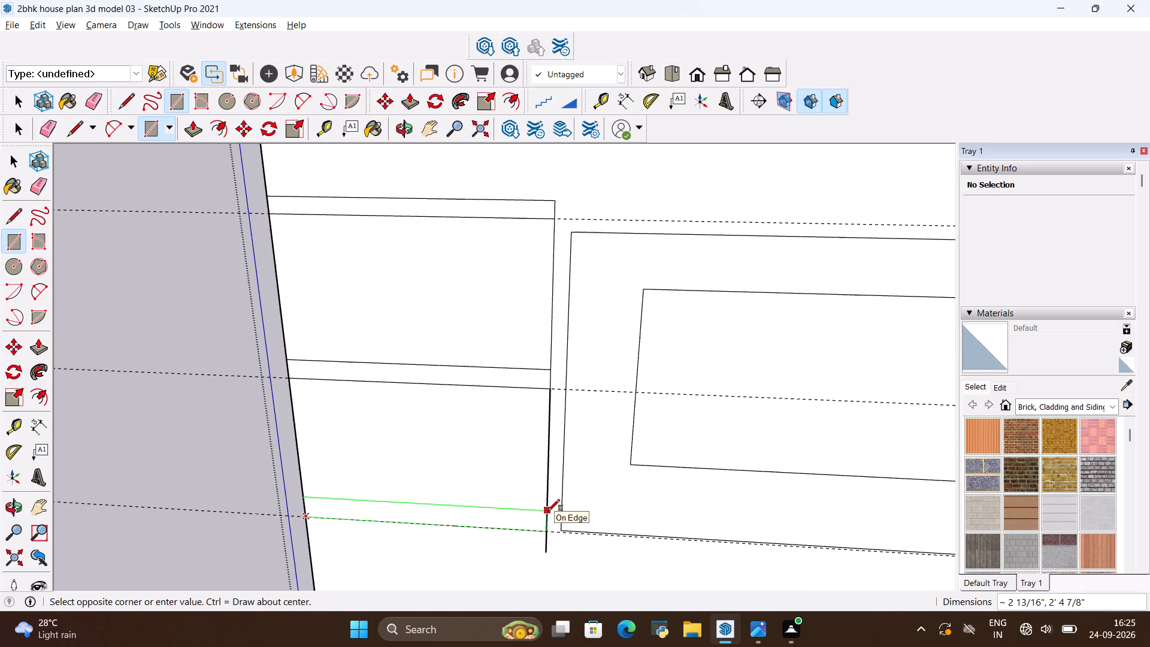
pyautogui.moveTo(548, 511); pyautogui.dragTo(573, 459, button='middle')
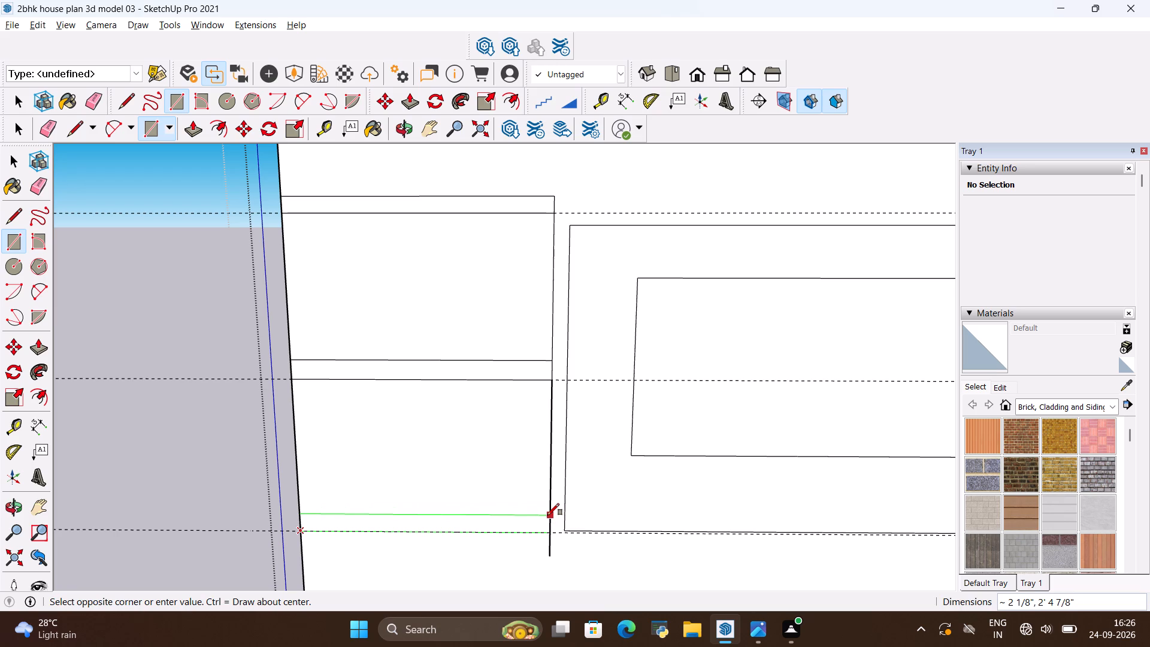
pyautogui.click(547, 515)
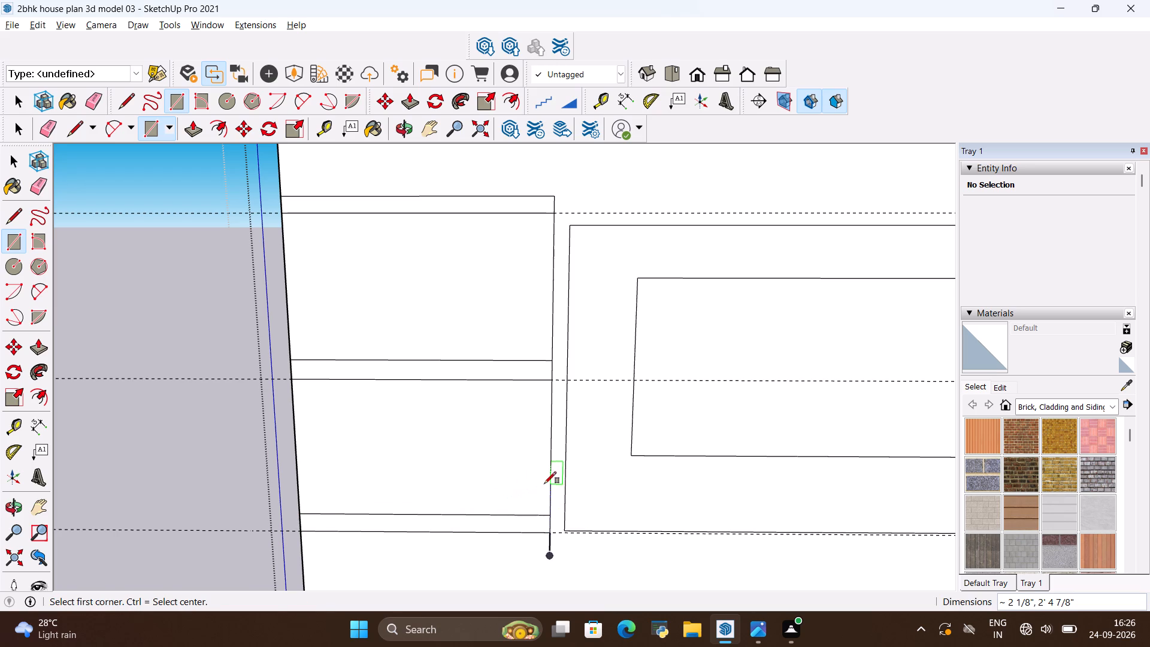
# Erase the excess piece of the vertical line extending below the lowest shelf.
pyautogui.press('e')
pyautogui.scroll(4, 545, 554)
pyautogui.moveTo(559, 547); pyautogui.dragTo(550, 550)
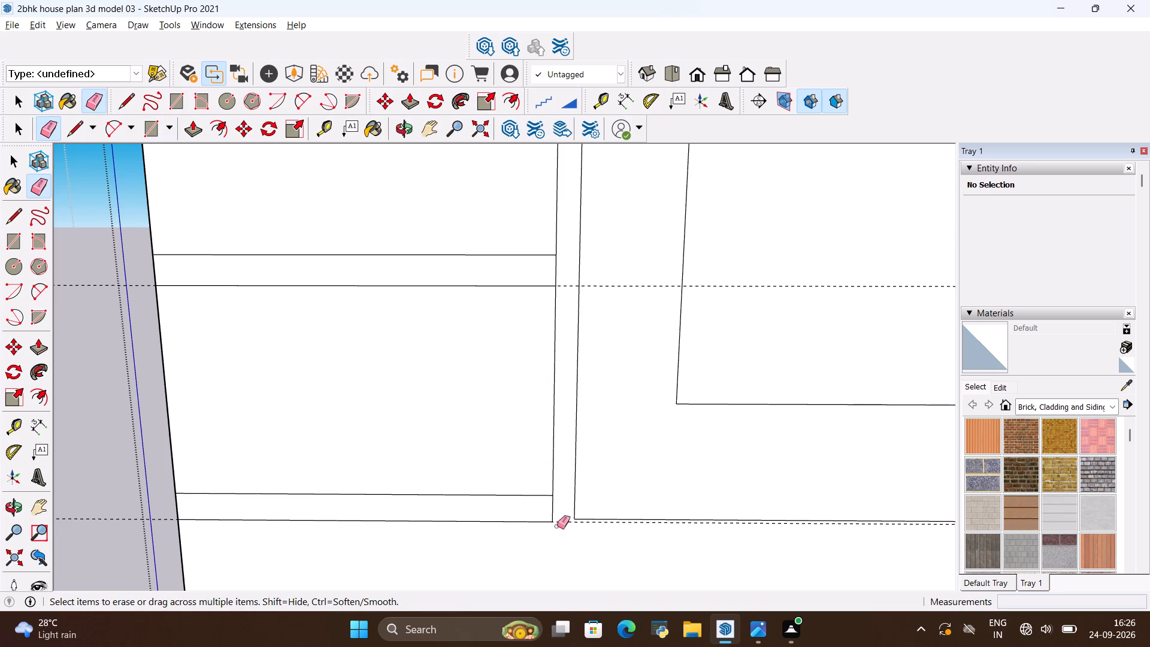
# Draw a thin shelf rectangle about 2' 6 3/16" by 2 5/8" across the slat panel, resting on the lowest shelf guide.
pyautogui.scroll(-9, 379, 499)
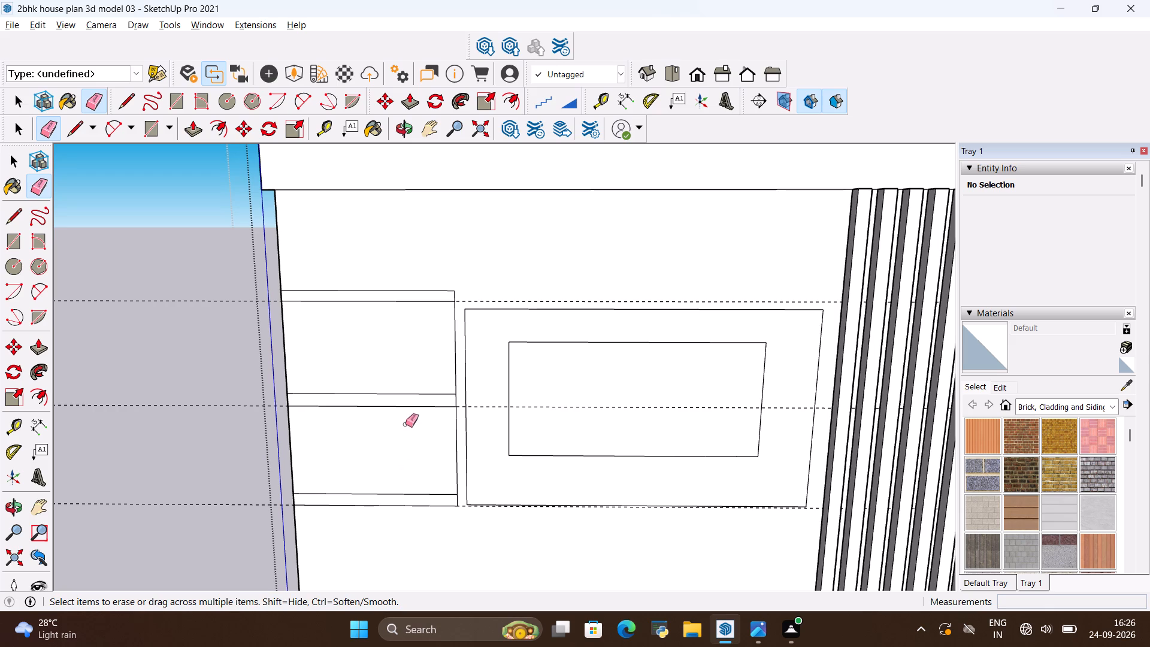
pyautogui.scroll(-3, 405, 424)
pyautogui.scroll(2, 597, 445)
pyautogui.scroll(-4, 484, 432)
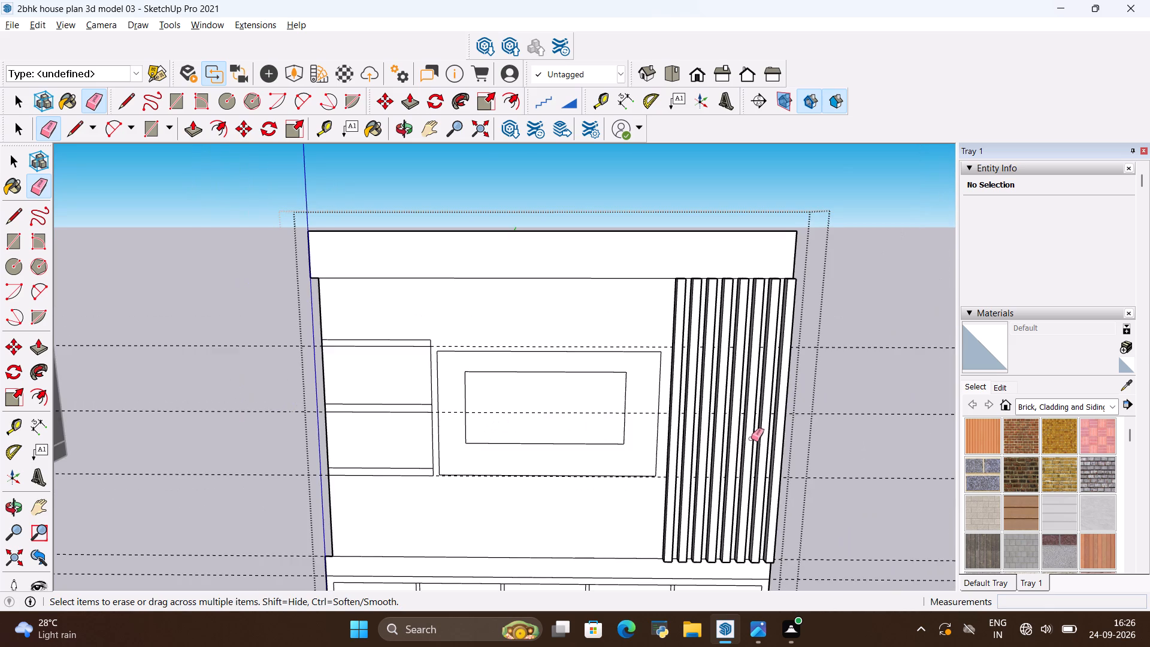
pyautogui.scroll(10, 751, 439)
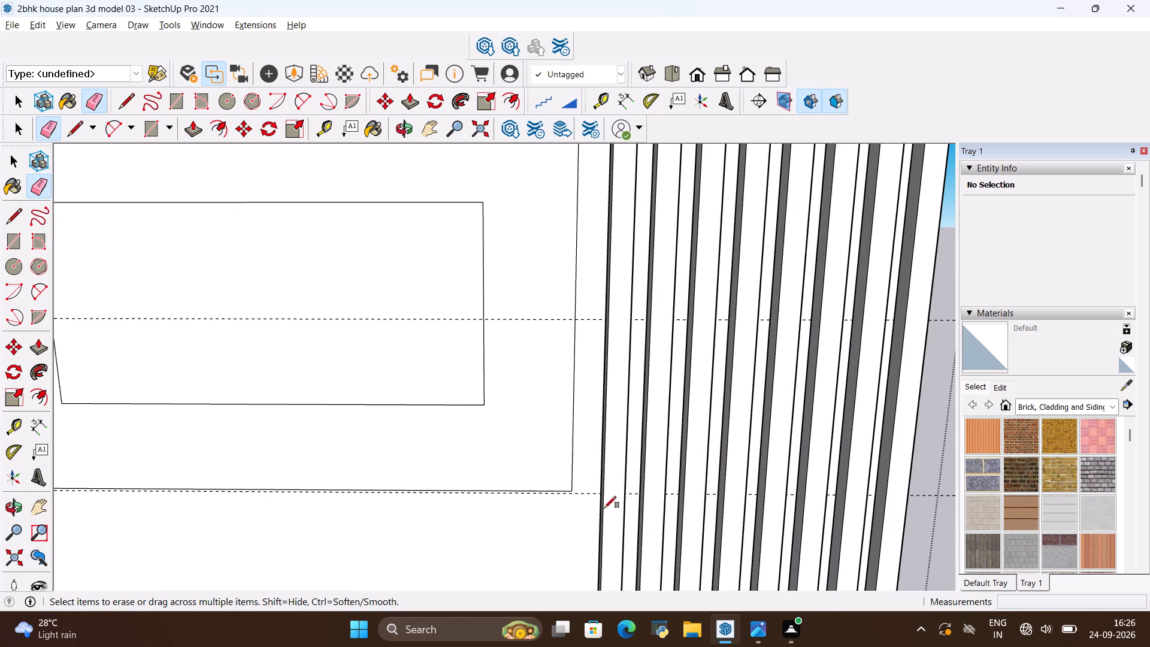
pyautogui.press('r')
pyautogui.scroll(11, 588, 499)
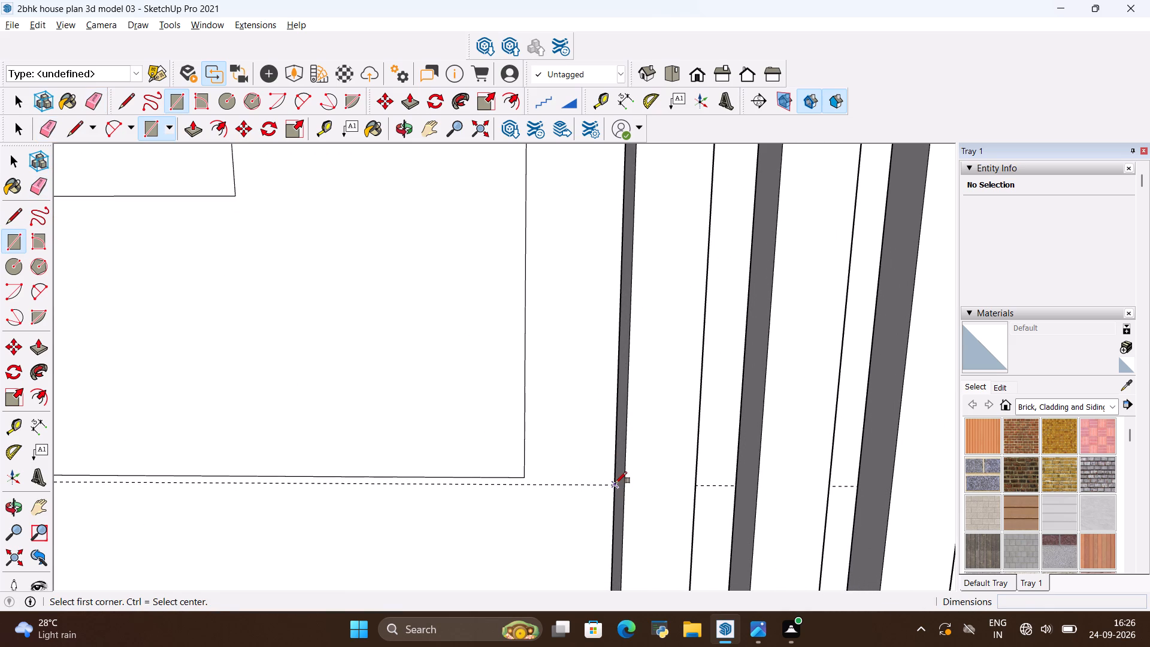
pyautogui.click(615, 483)
pyautogui.scroll(-15, 581, 456)
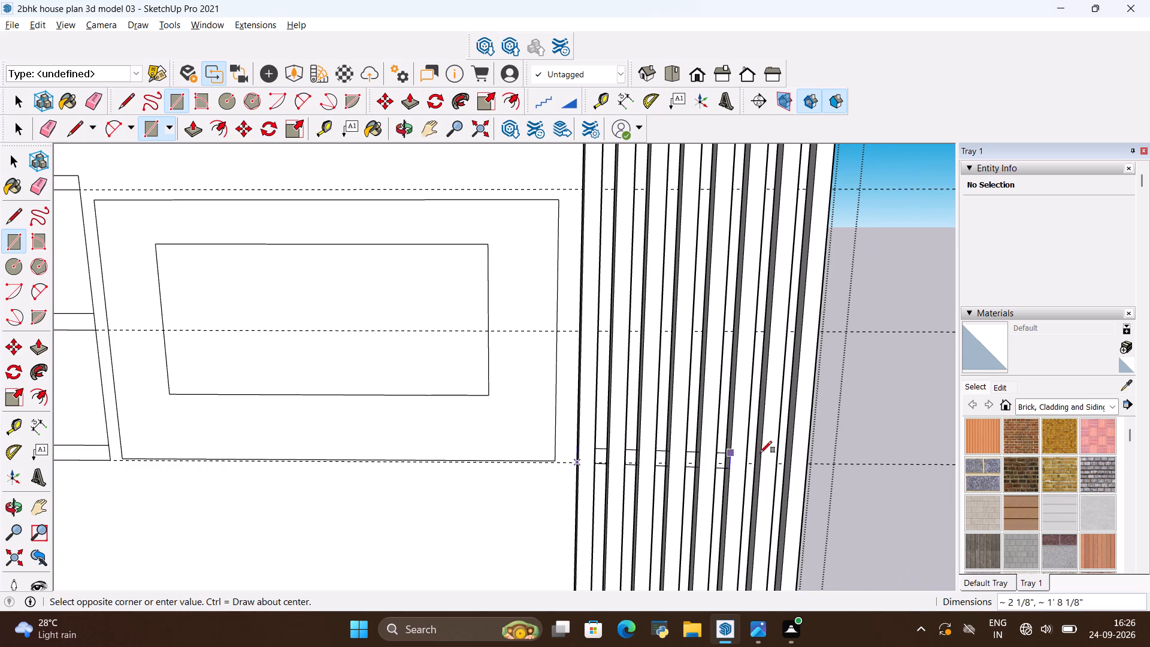
pyautogui.moveTo(794, 458); pyautogui.dragTo(671, 449, button='middle')
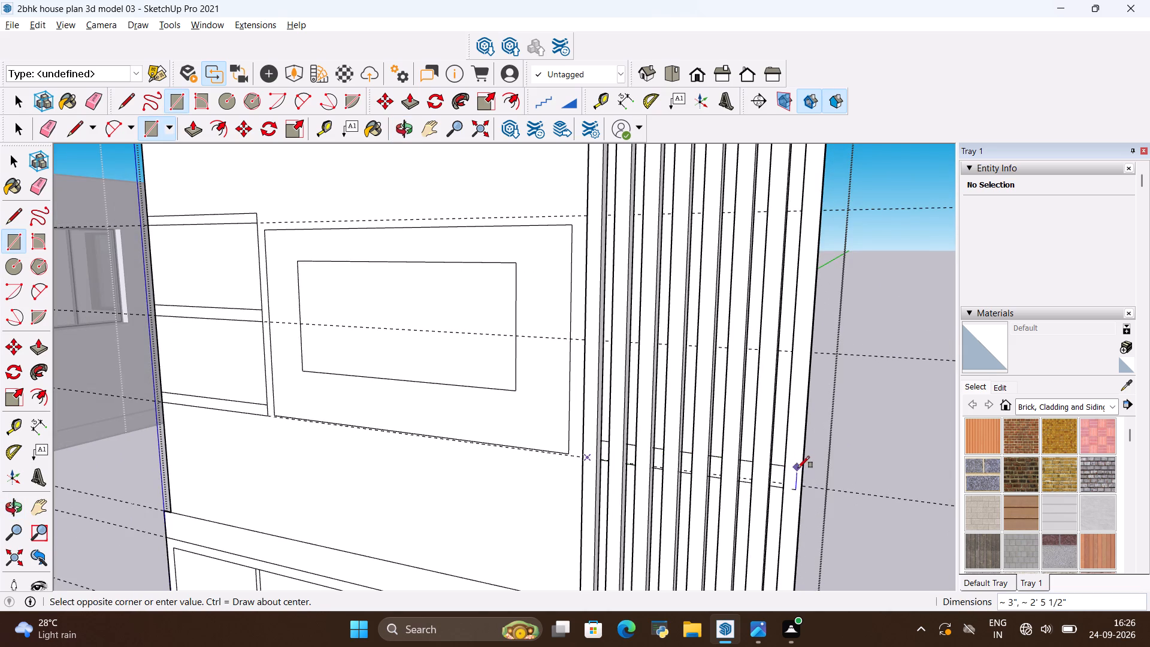
pyautogui.scroll(13, 804, 468)
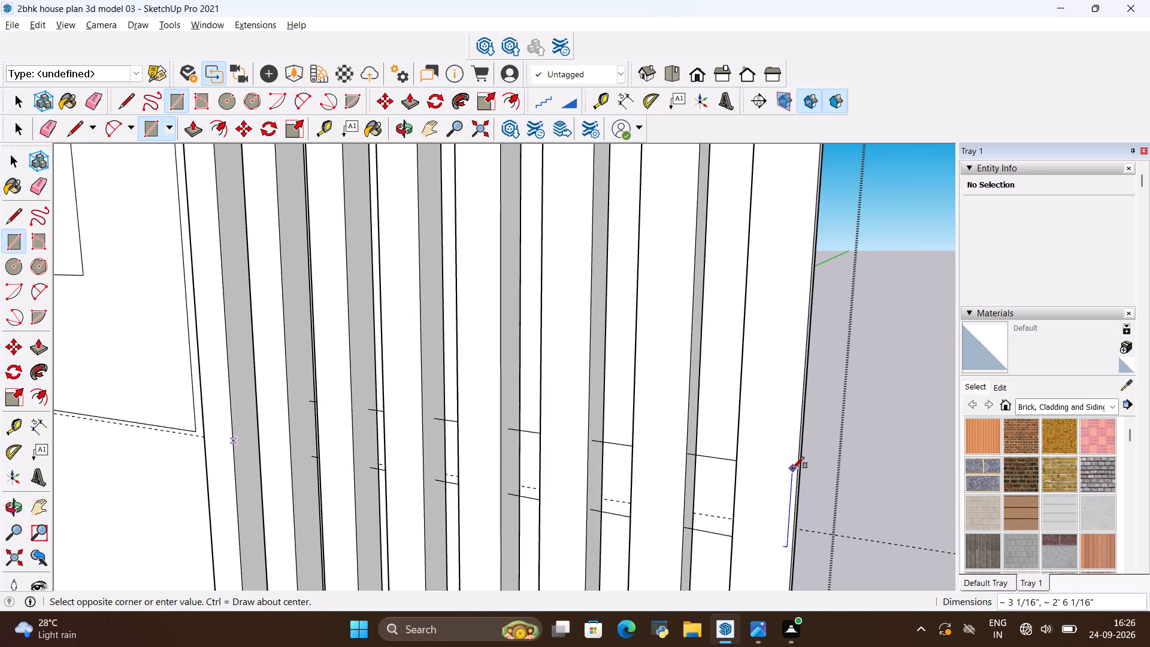
pyautogui.moveTo(785, 481); pyautogui.dragTo(854, 467, button='middle')
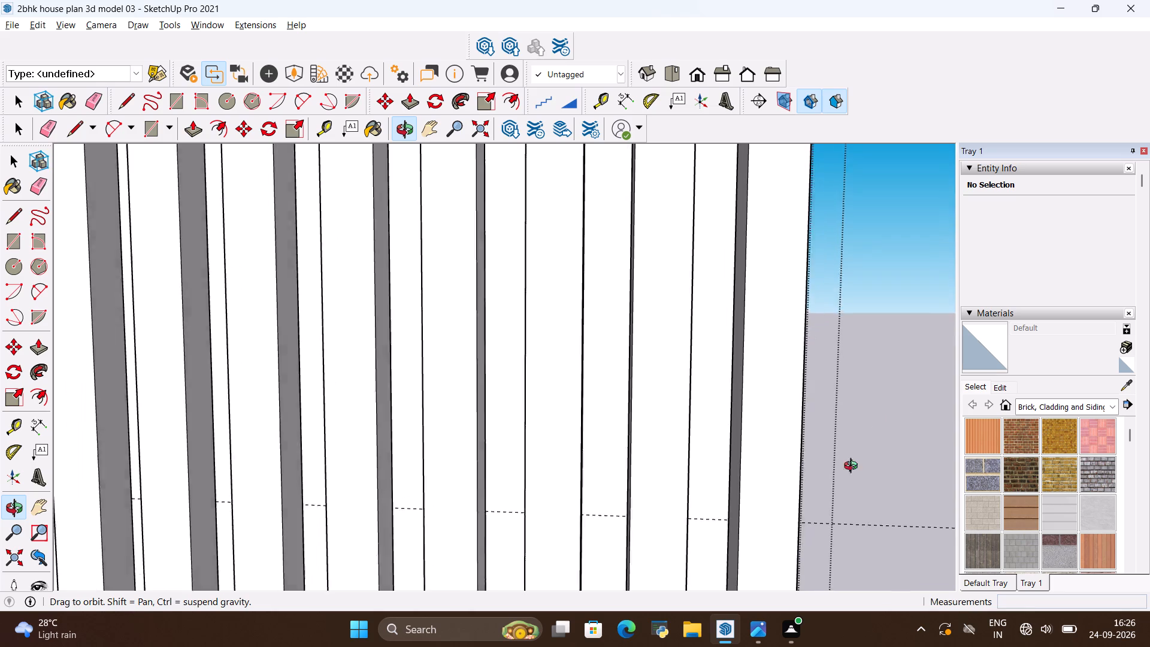
pyautogui.moveTo(854, 467); pyautogui.dragTo(830, 480, button='middle')
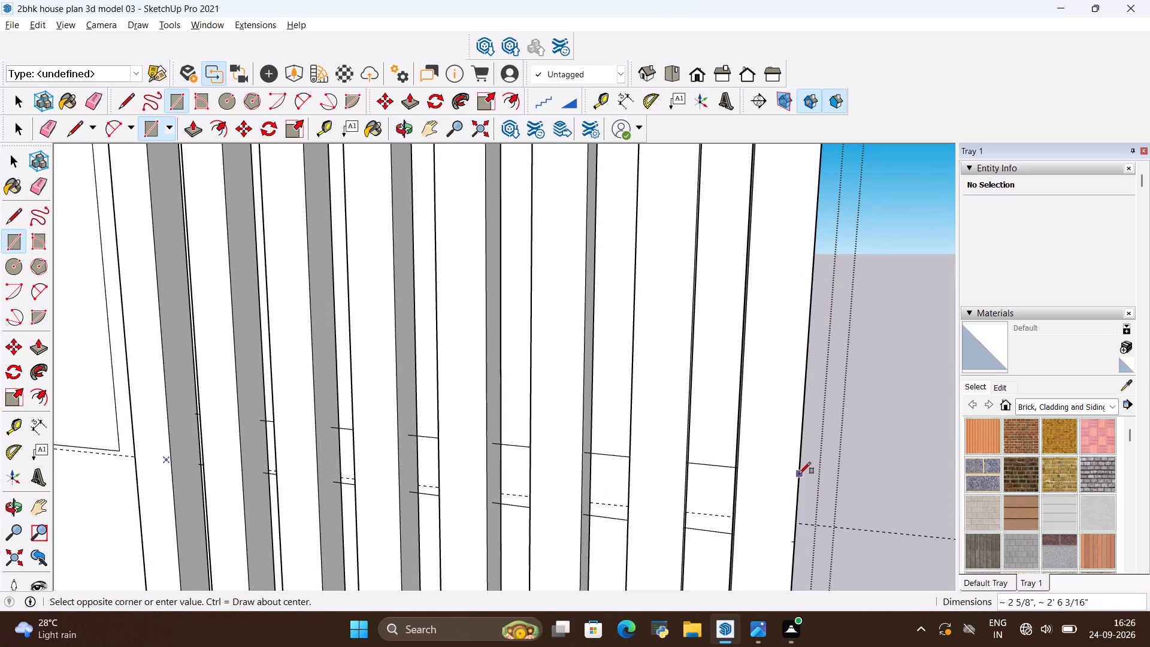
pyautogui.click(799, 474)
# Copy the slat-panel shelf rectangle about 1' 5 7/8" straight up so it sits on the middle guide.
pyautogui.scroll(-6, 776, 486)
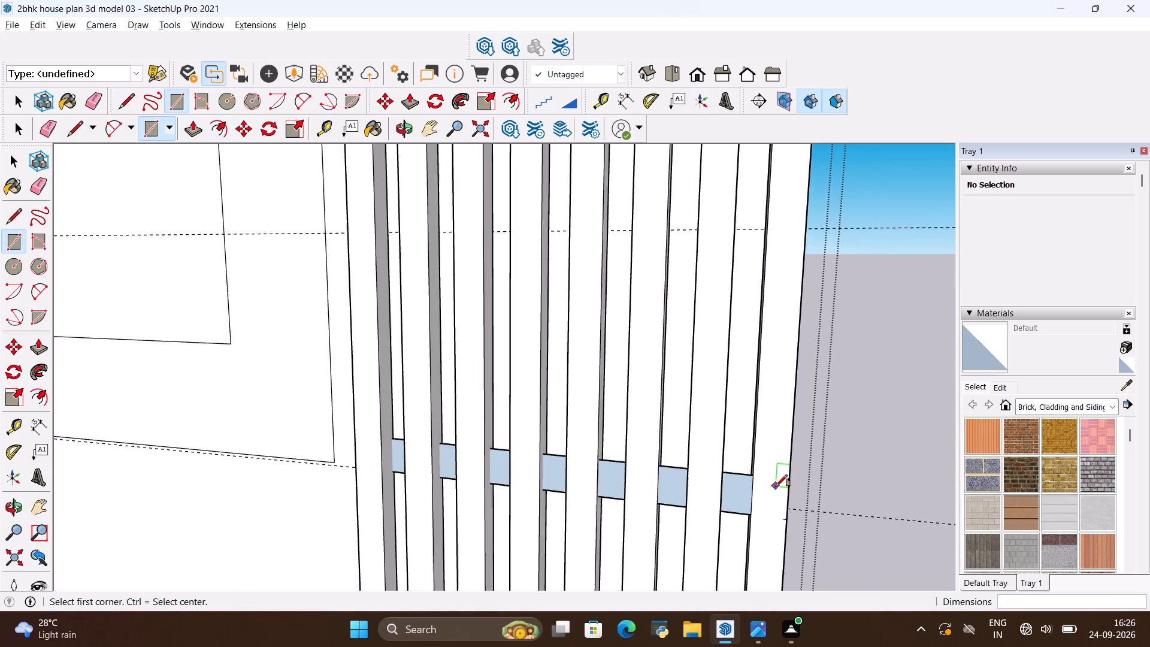
pyautogui.scroll(-5, 776, 486)
pyautogui.moveTo(679, 488); pyautogui.dragTo(784, 484, button='middle')
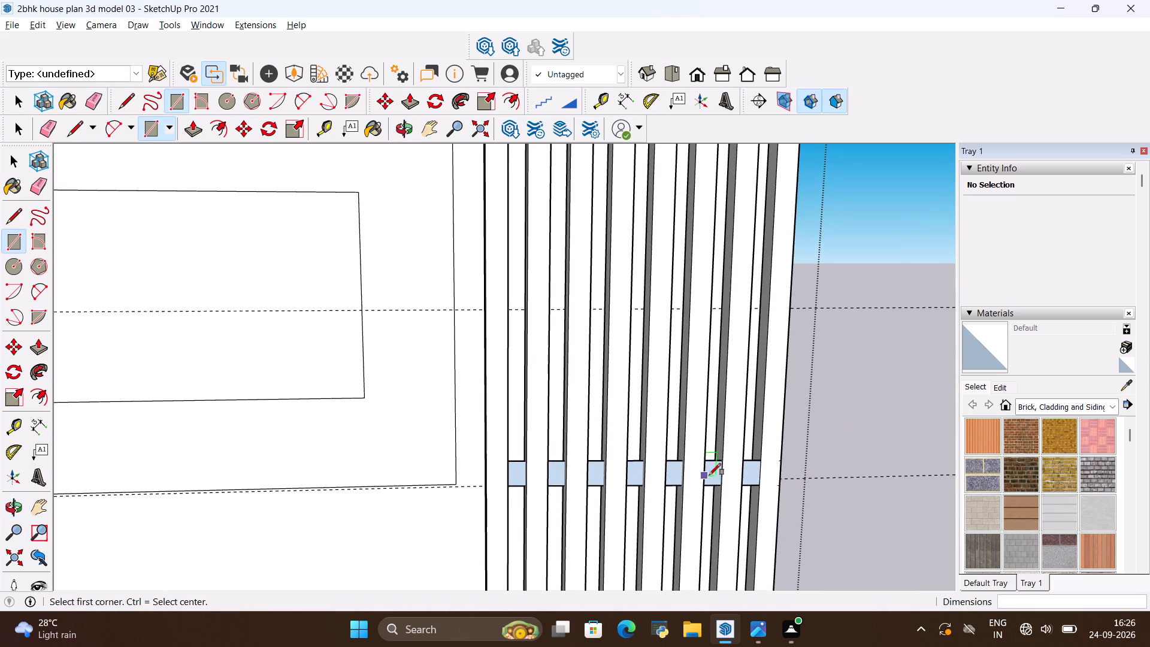
pyautogui.moveTo(732, 476); pyautogui.dragTo(668, 476, button='middle')
pyautogui.scroll(4, 714, 485)
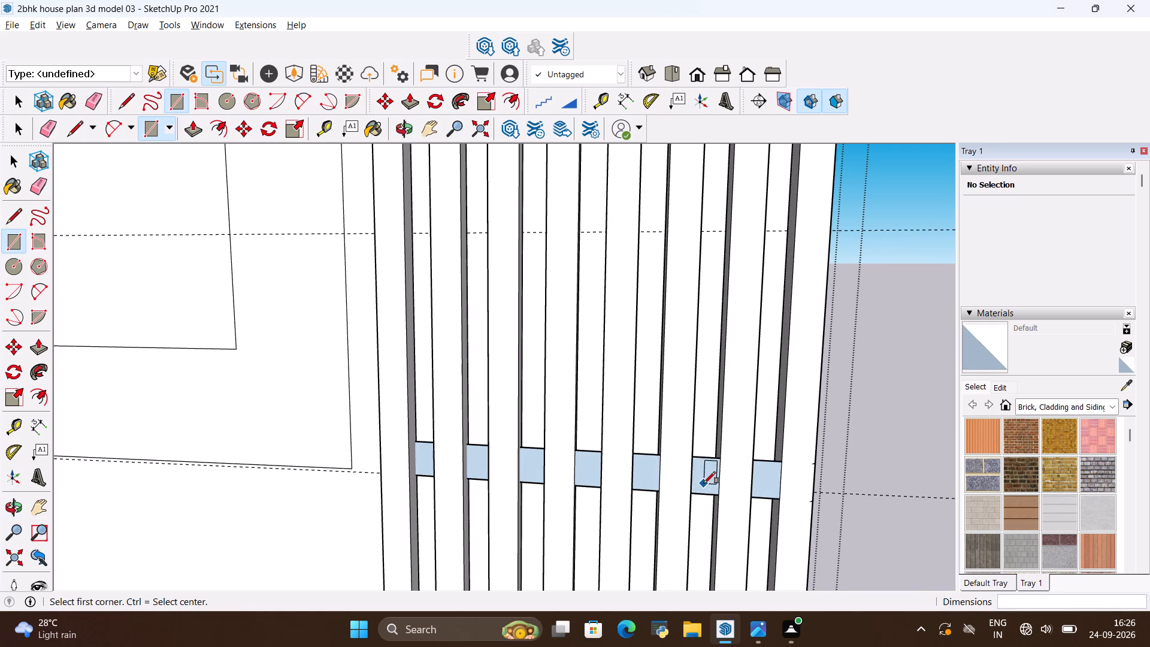
pyautogui.press('space')
pyautogui.doubleClick(699, 482)
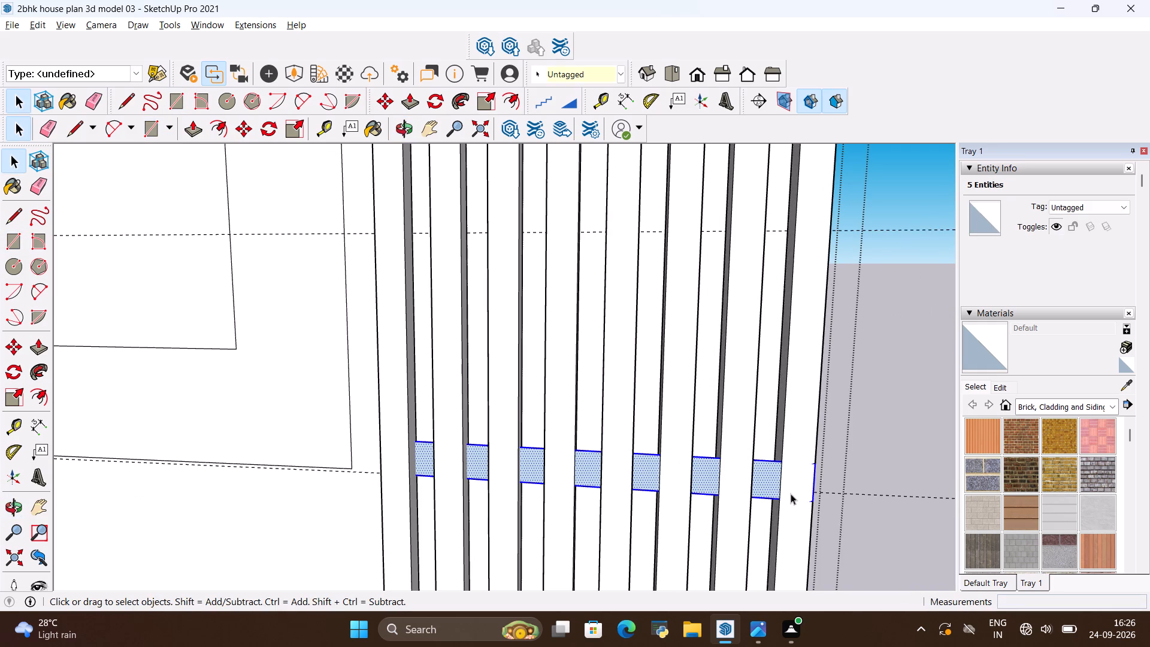
pyautogui.press('m')
pyautogui.scroll(5, 816, 504)
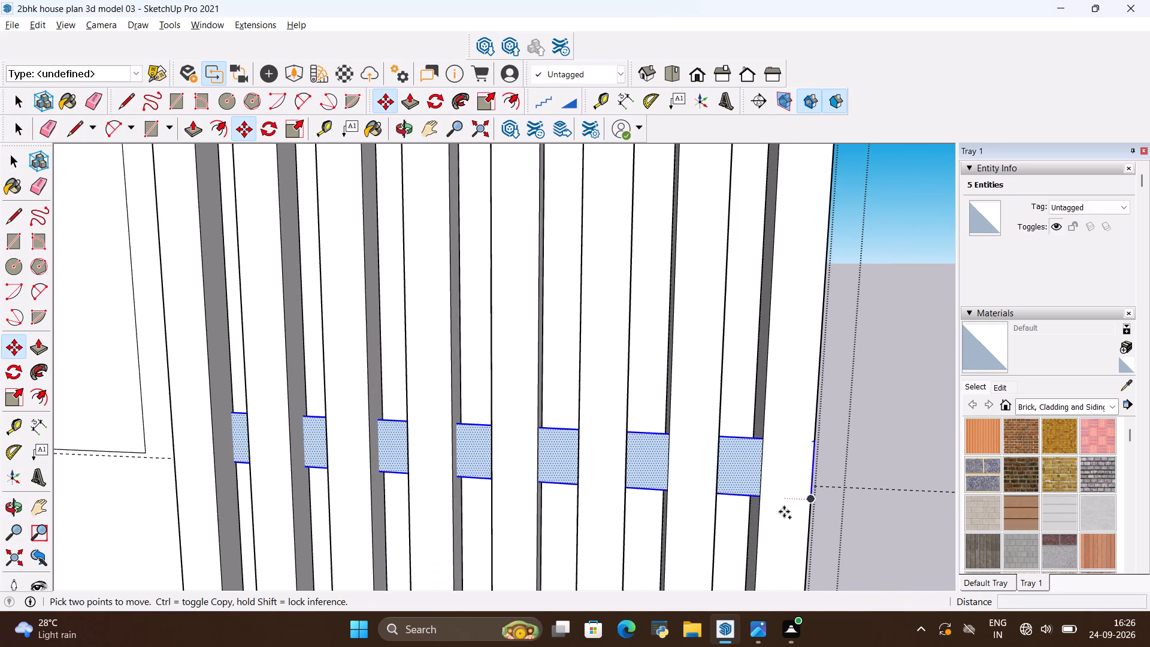
pyautogui.moveTo(784, 512); pyautogui.dragTo(715, 513, button='middle')
pyautogui.scroll(3, 806, 521)
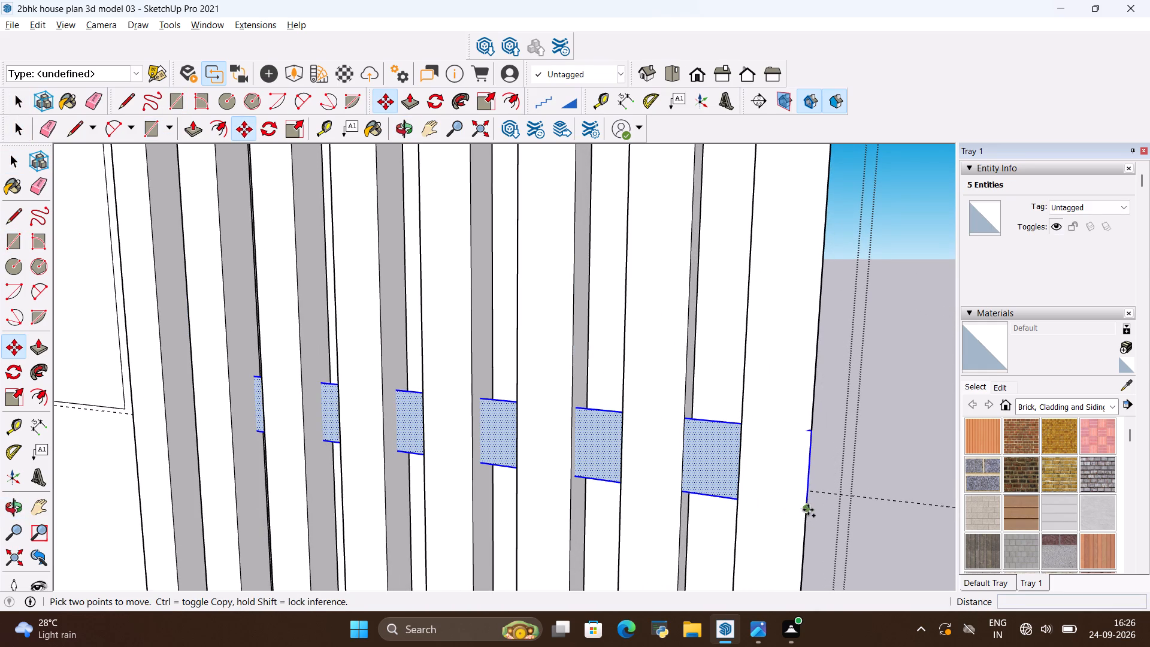
pyautogui.click(808, 510)
pyautogui.scroll(-12, 818, 293)
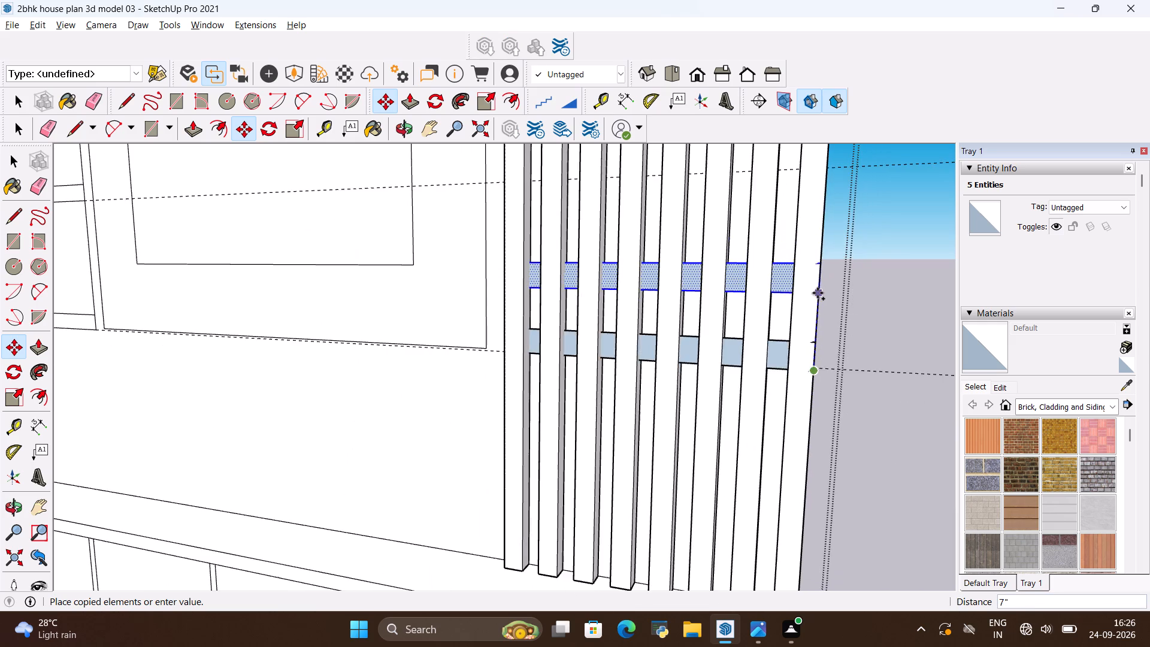
pyautogui.scroll(-6, 818, 293)
pyautogui.scroll(2, 832, 217)
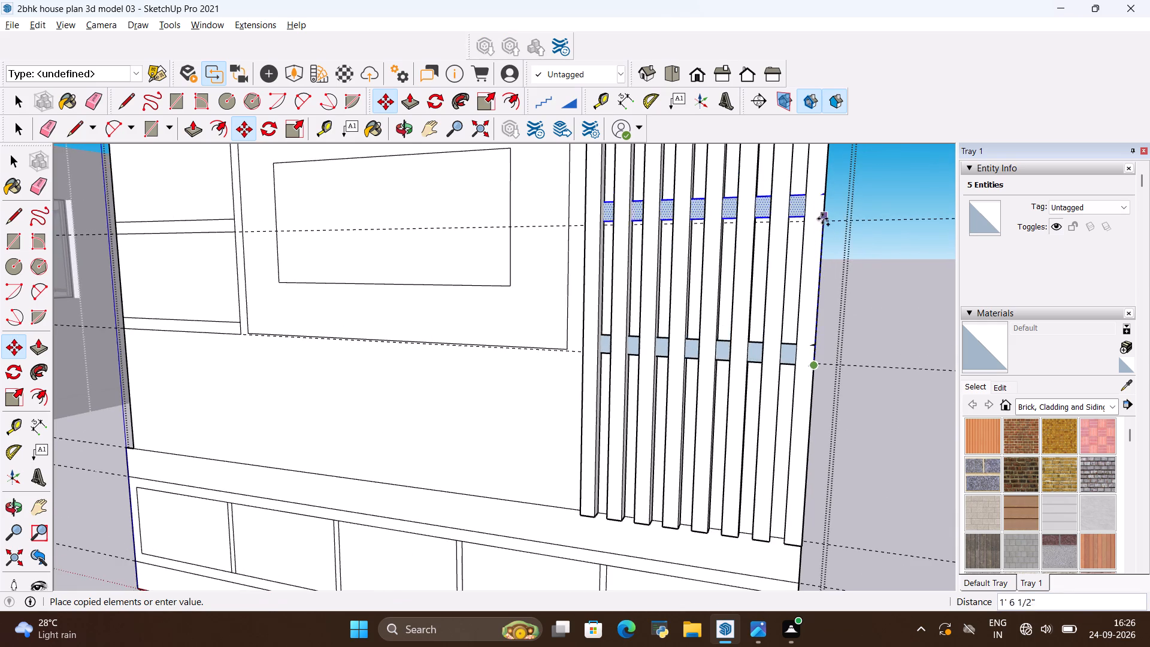
pyautogui.scroll(6, 822, 219)
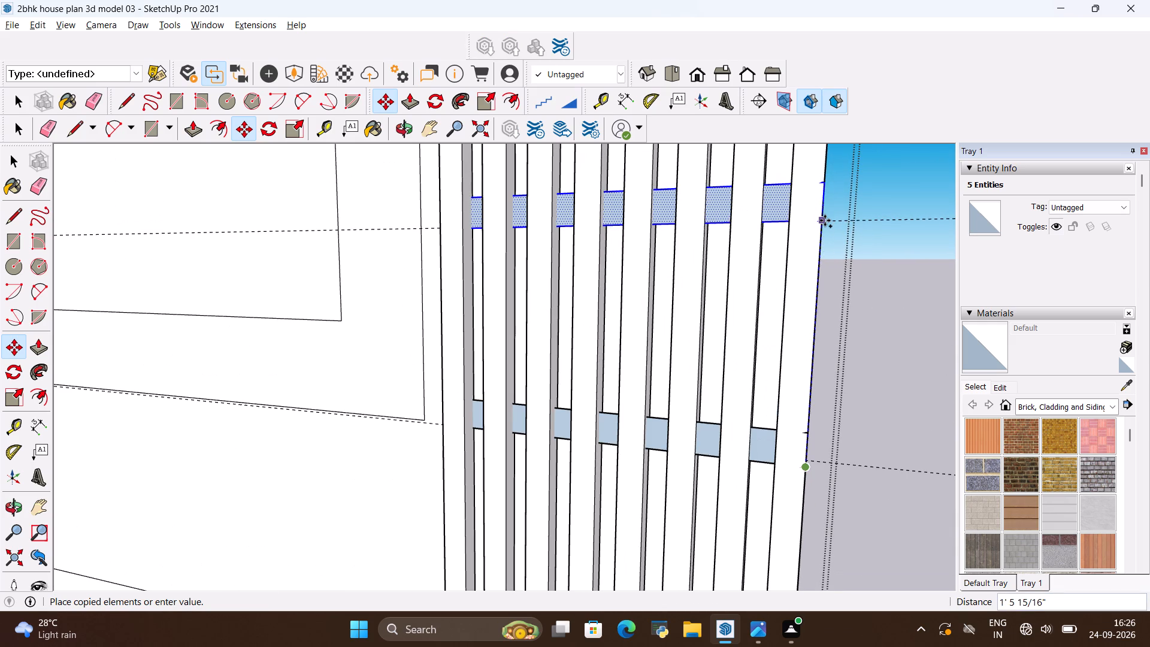
pyautogui.scroll(9, 825, 220)
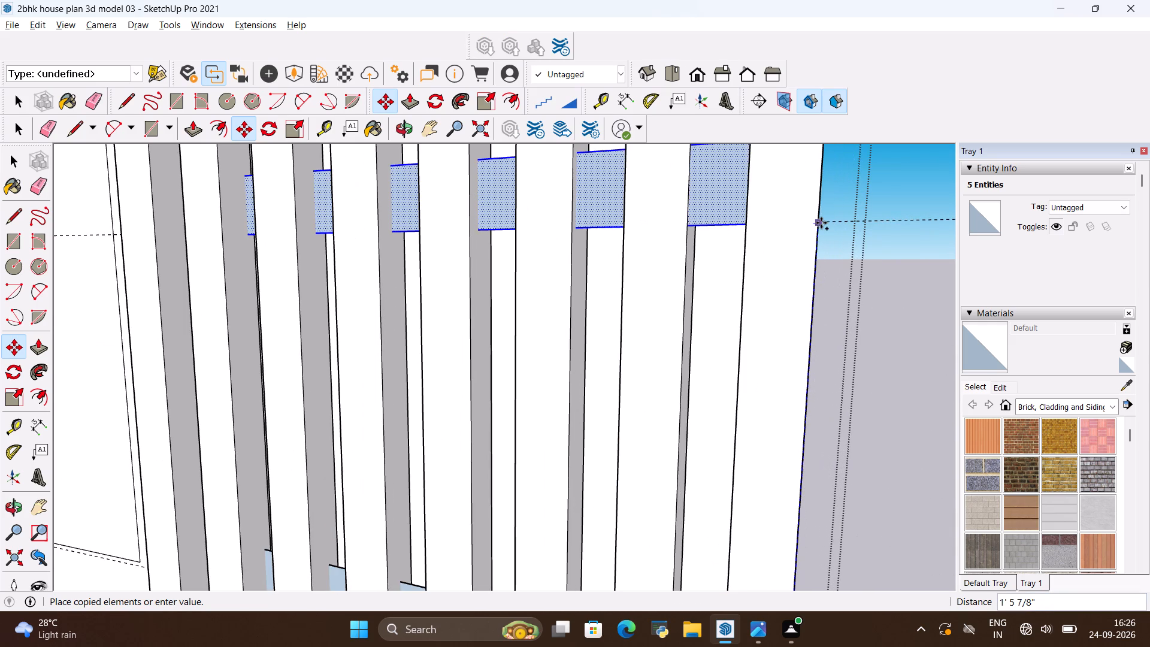
pyautogui.click(821, 223)
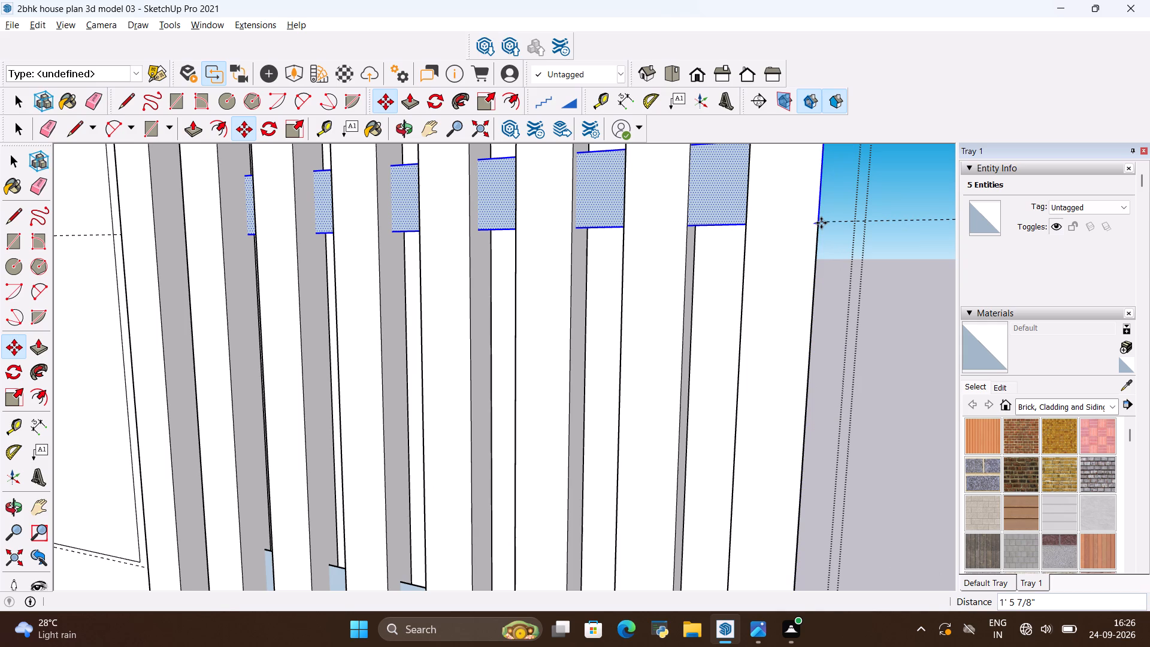
# Copy the slat-panel shelf rectangle from the middle guide about 1' 6 1/16" straight up onto the top guide.
pyautogui.click(822, 224)
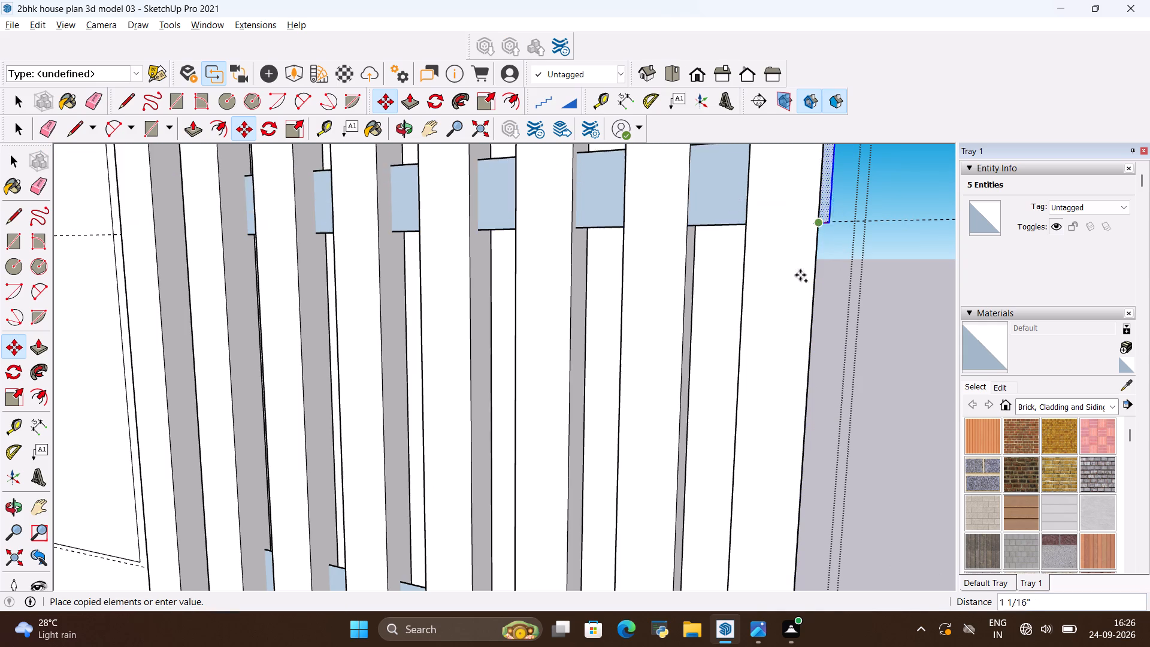
pyautogui.scroll(-19, 788, 304)
pyautogui.scroll(-6, 803, 262)
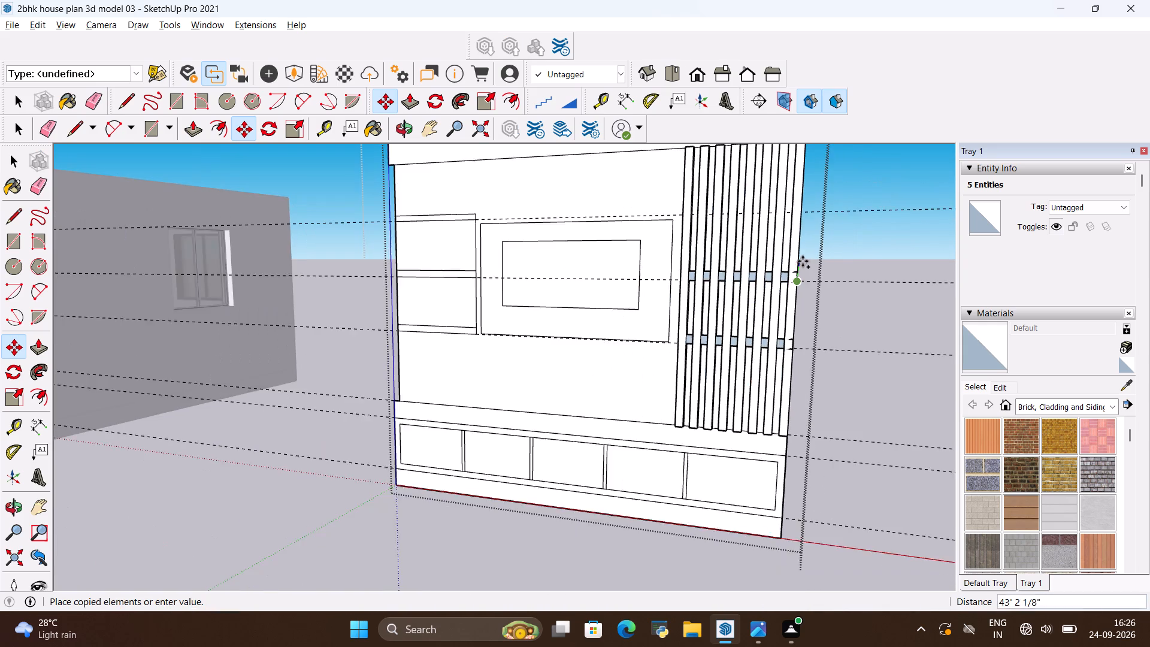
pyautogui.scroll(20, 806, 198)
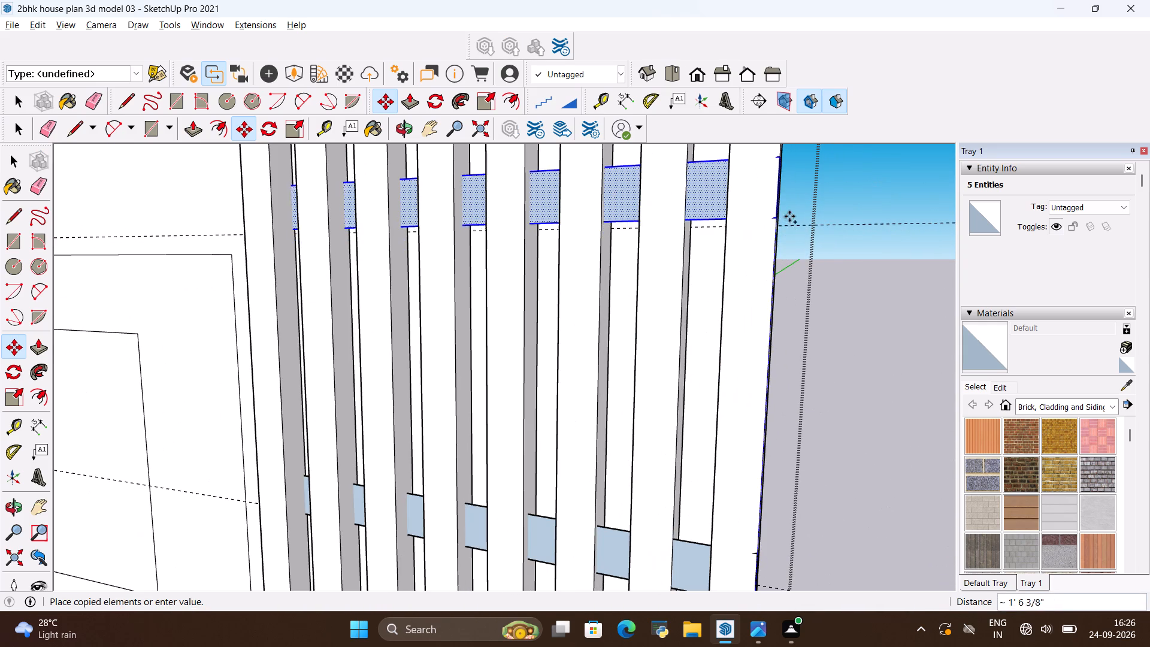
pyautogui.click(780, 225)
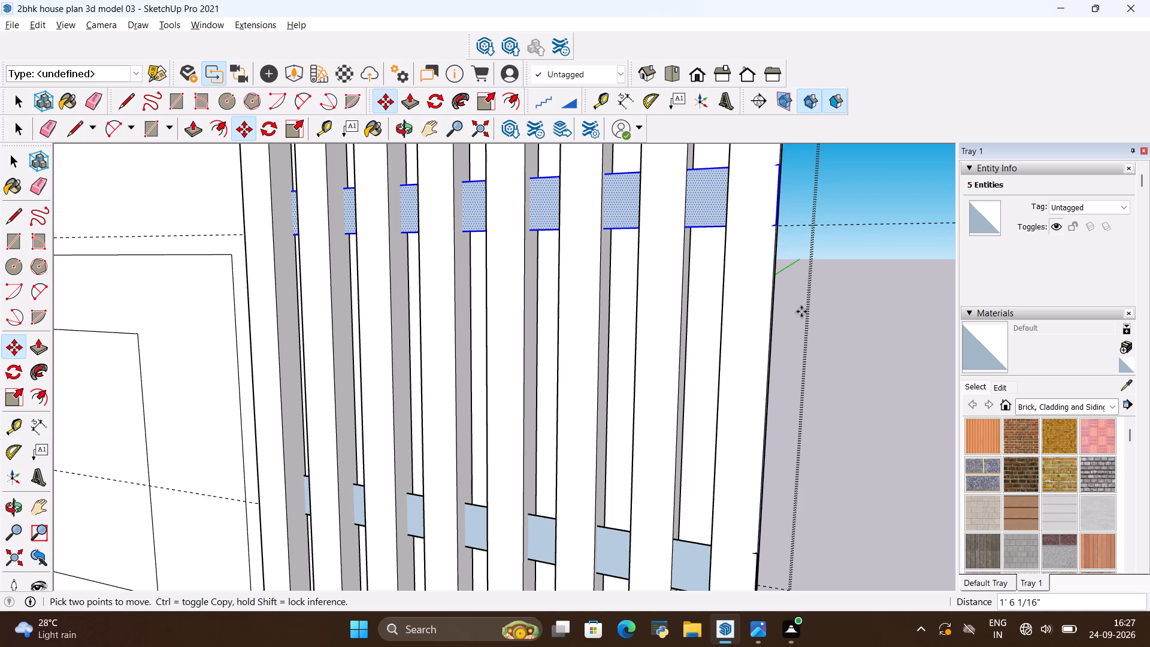
# Erase the dashed guide lines running through the top and middle shelves.
pyautogui.scroll(-19, 839, 331)
pyautogui.scroll(-5, 706, 374)
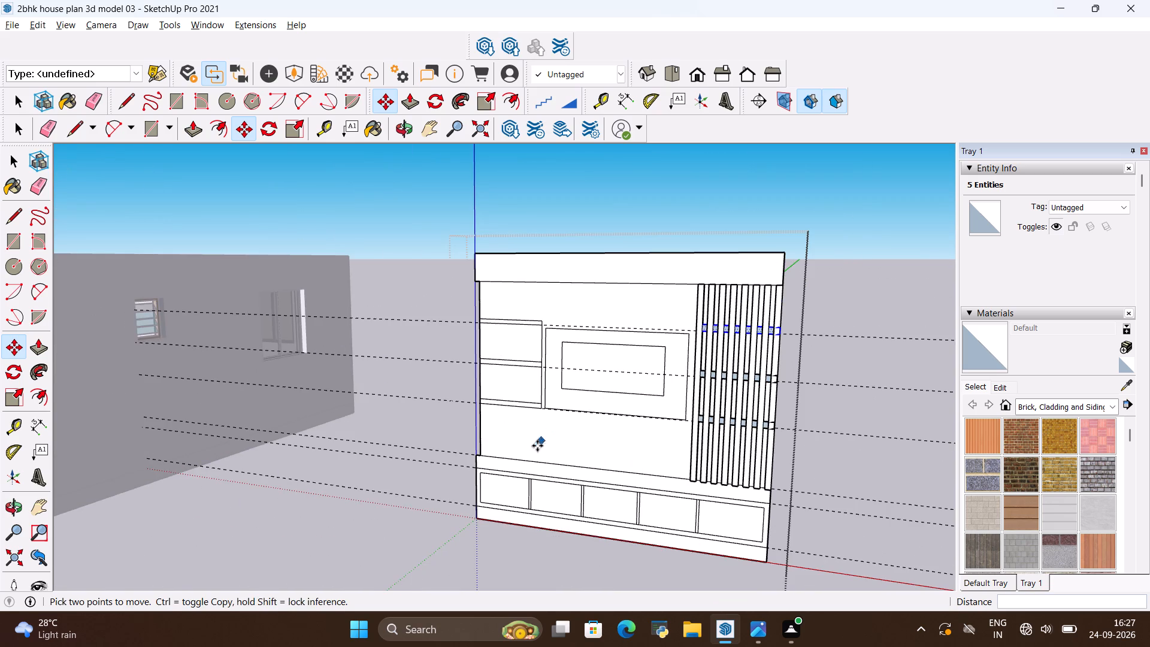
pyautogui.moveTo(532, 454); pyautogui.dragTo(607, 468, button='middle')
pyautogui.scroll(15, 597, 349)
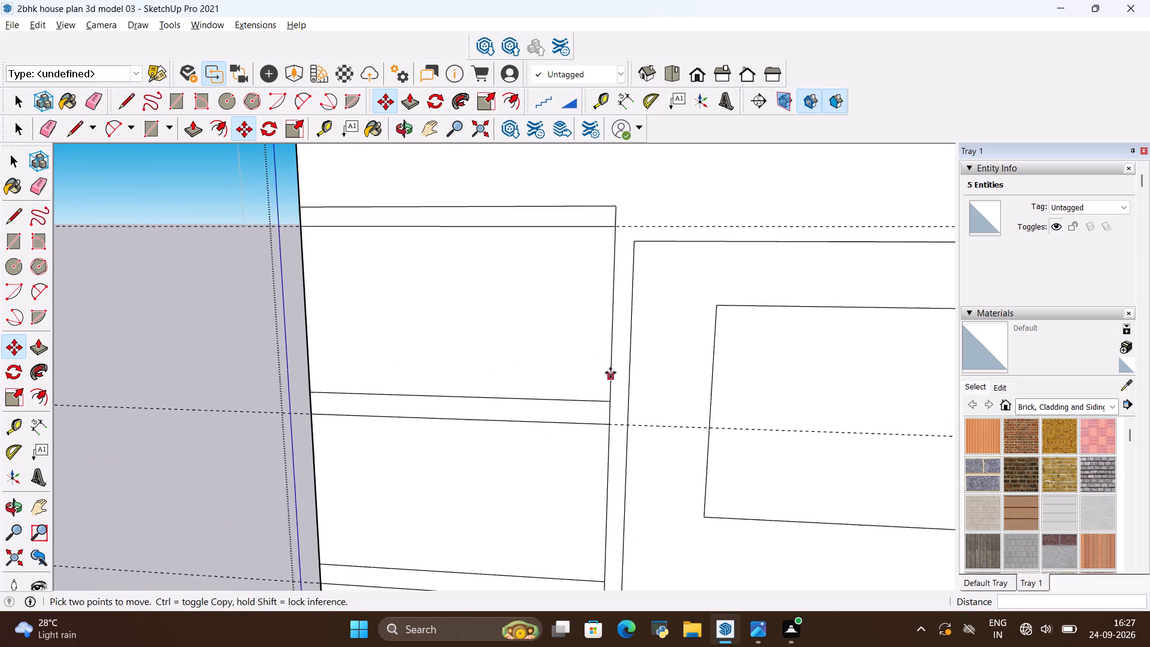
pyautogui.scroll(1, 610, 373)
pyautogui.scroll(4, 636, 234)
pyautogui.moveTo(637, 177); pyautogui.dragTo(630, 200)
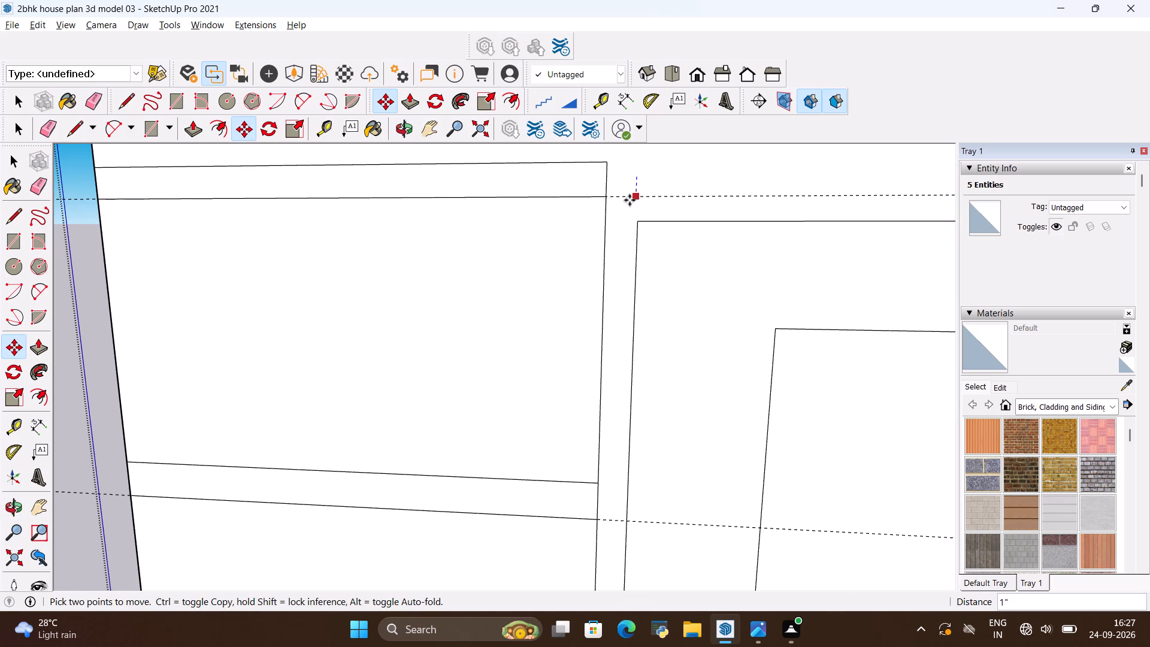
pyautogui.press('e')
pyautogui.moveTo(634, 179); pyautogui.dragTo(628, 192)
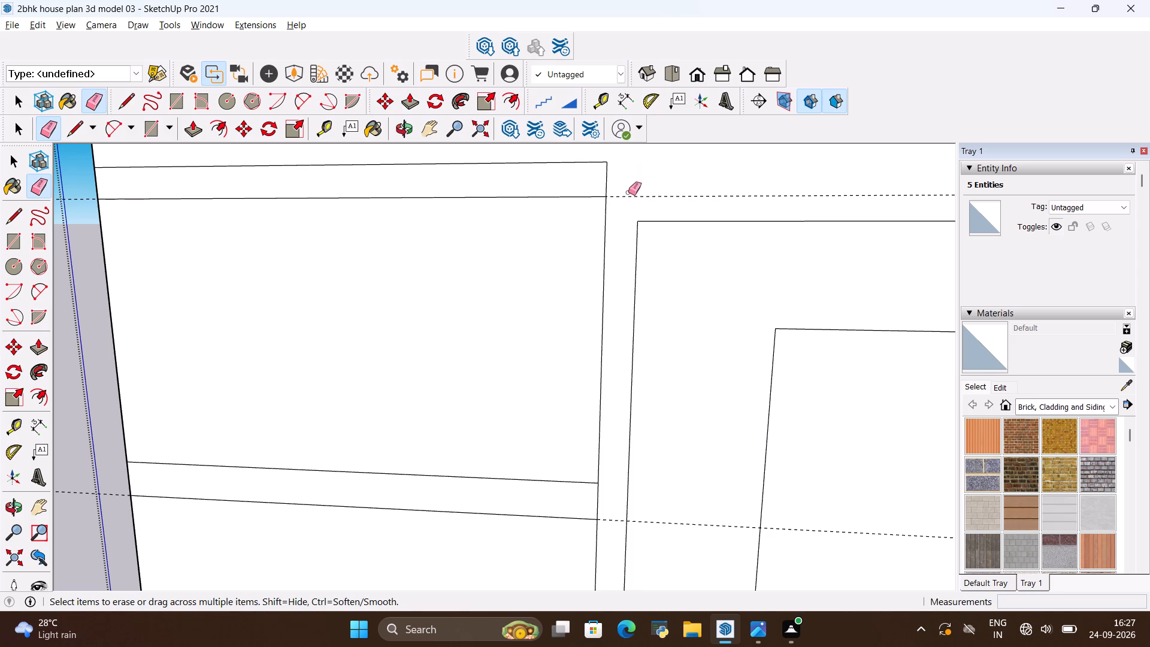
pyautogui.moveTo(628, 192); pyautogui.dragTo(628, 196)
pyautogui.scroll(4, 601, 514)
pyautogui.moveTo(609, 507); pyautogui.dragTo(605, 534)
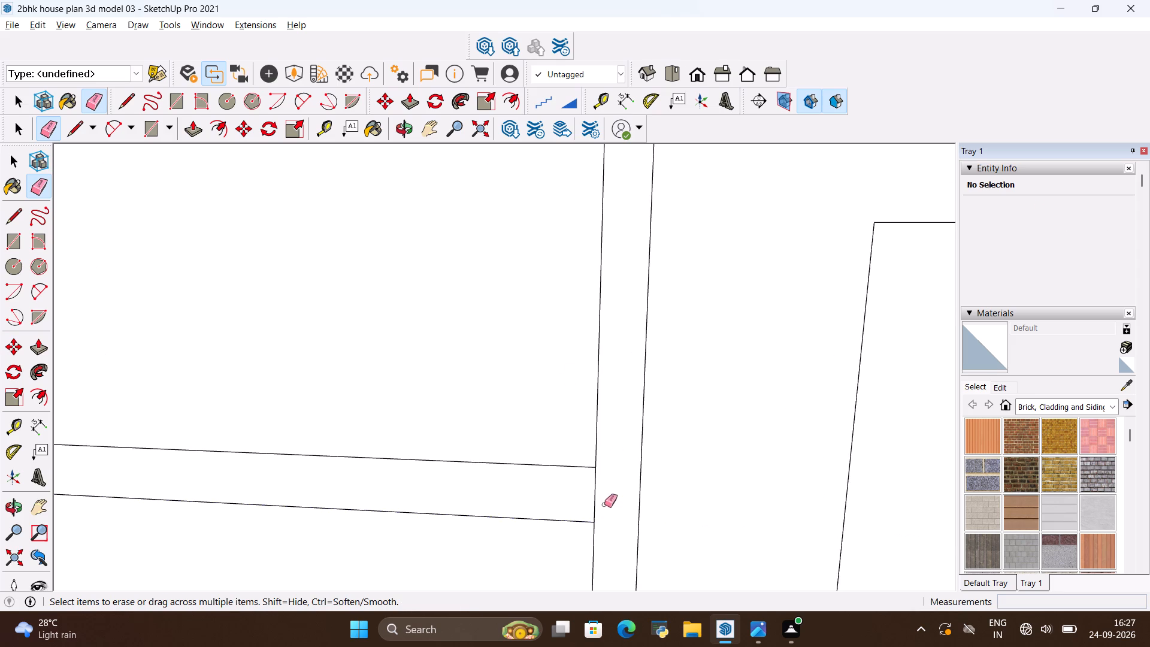
# Erase the vertical line pieces joining the three shelves beside the TV backing panel, keeping each shelf's end edge.
pyautogui.scroll(-6, 611, 445)
pyautogui.moveTo(617, 394); pyautogui.dragTo(597, 394)
pyautogui.scroll(-4, 606, 380)
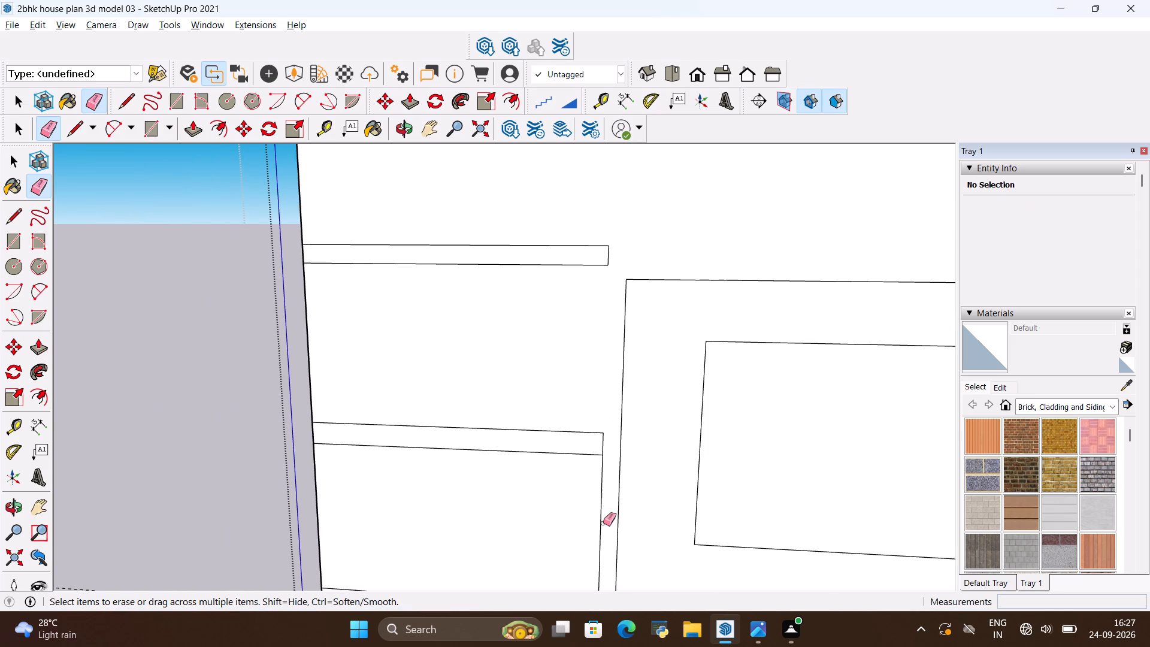
pyautogui.moveTo(603, 523); pyautogui.dragTo(585, 525)
pyautogui.scroll(-6, 617, 416)
# Erase the dashed guide line running along the bottom of the lowest shelf.
pyautogui.scroll(11, 603, 597)
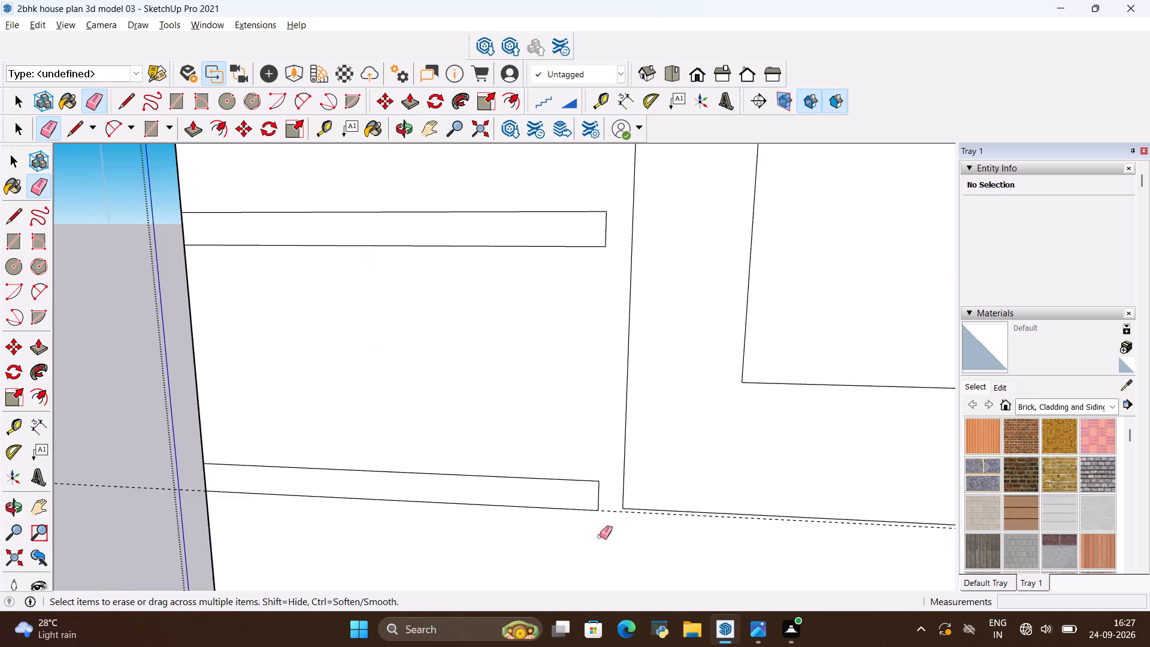
pyautogui.scroll(3, 600, 536)
pyautogui.moveTo(606, 477); pyautogui.dragTo(609, 510)
pyautogui.moveTo(606, 493); pyautogui.dragTo(610, 506)
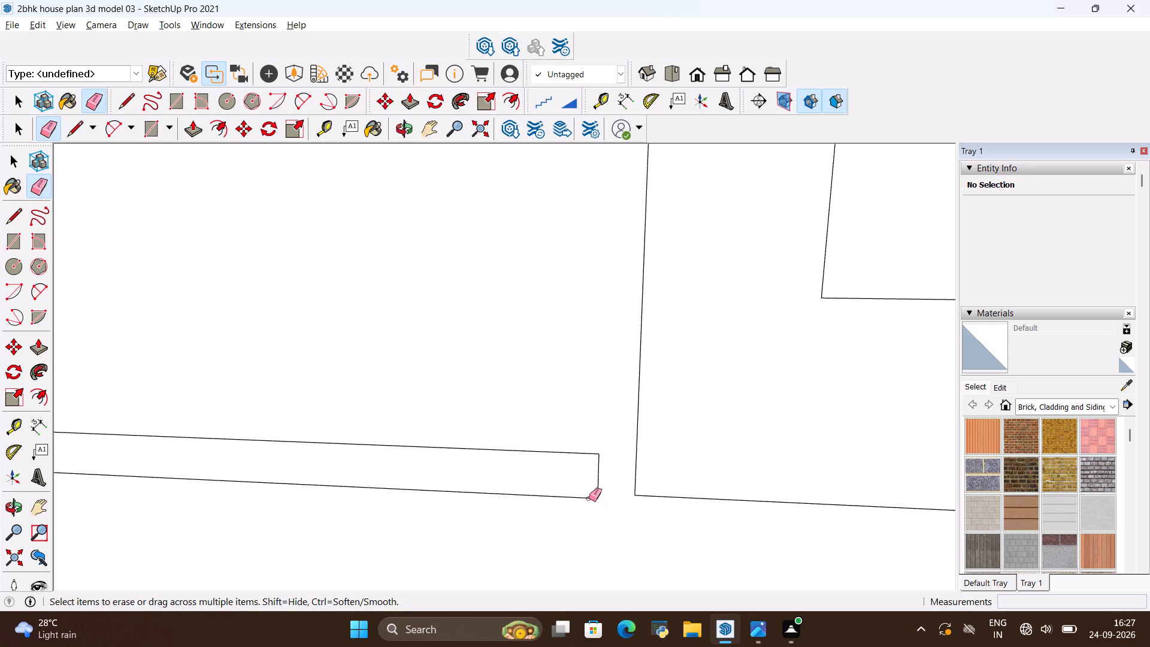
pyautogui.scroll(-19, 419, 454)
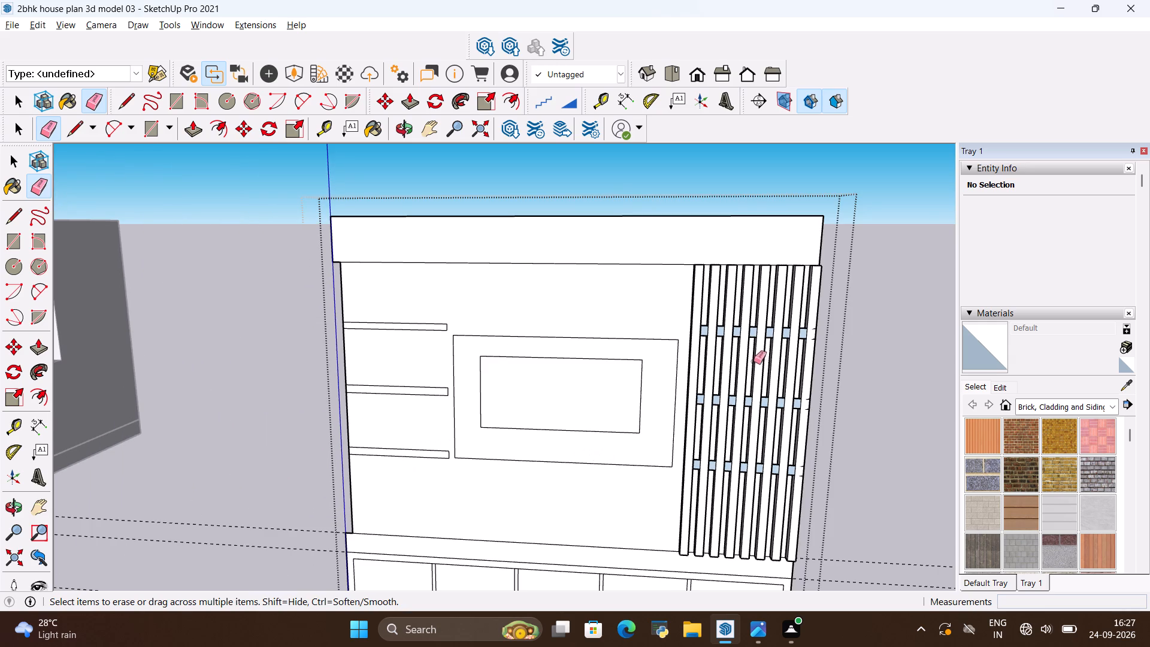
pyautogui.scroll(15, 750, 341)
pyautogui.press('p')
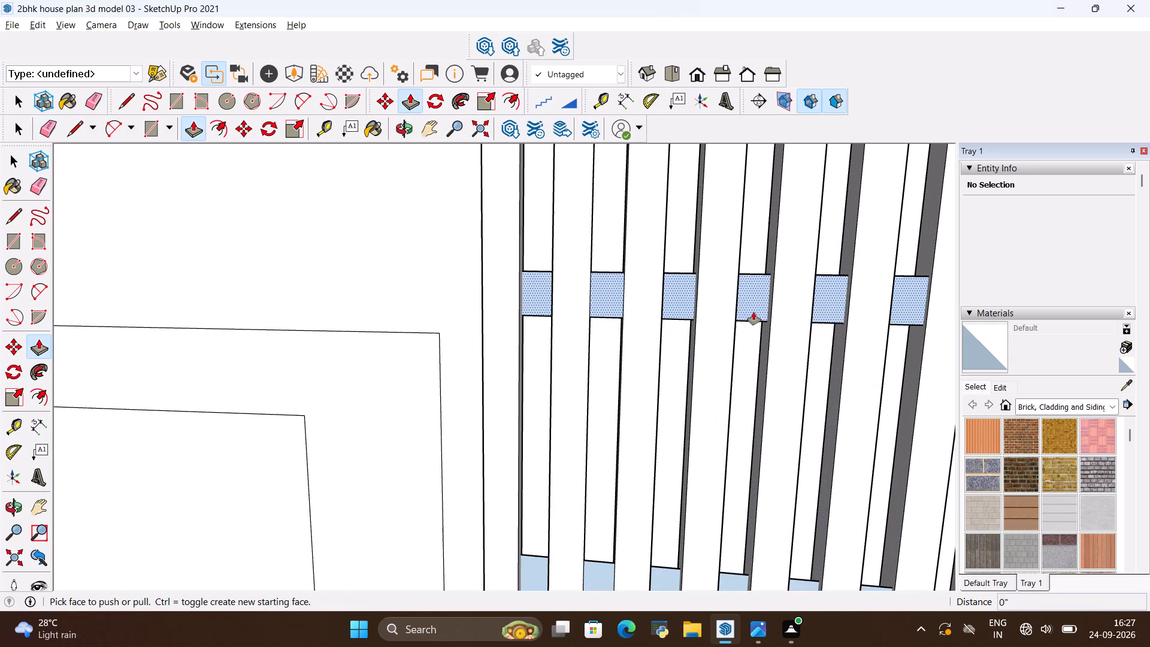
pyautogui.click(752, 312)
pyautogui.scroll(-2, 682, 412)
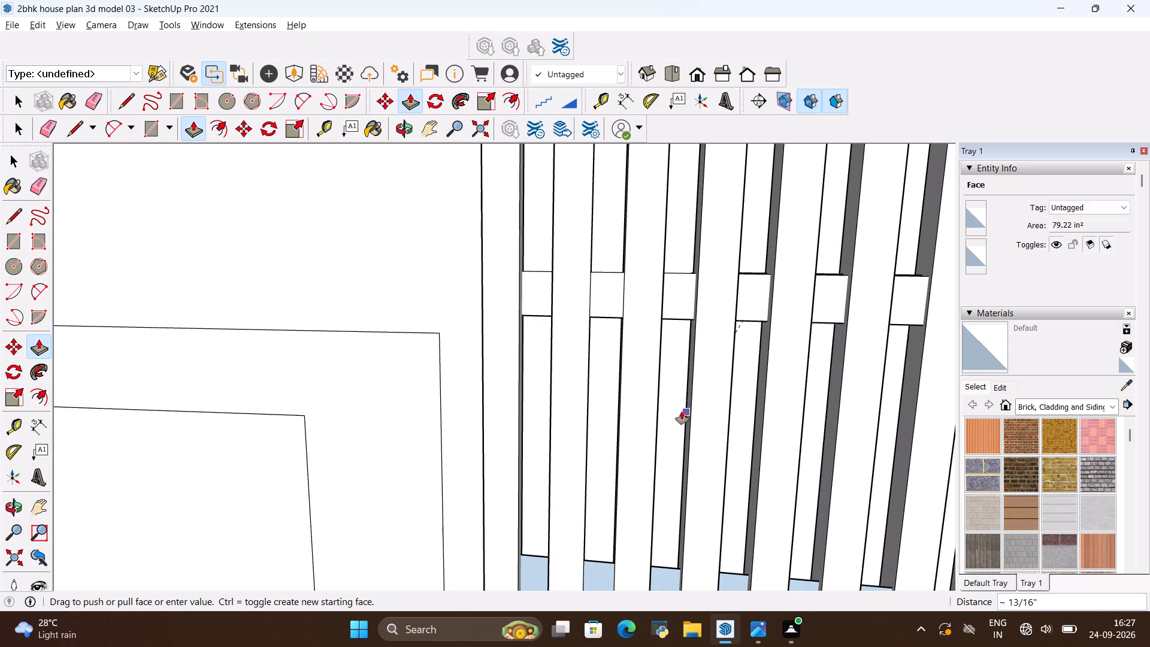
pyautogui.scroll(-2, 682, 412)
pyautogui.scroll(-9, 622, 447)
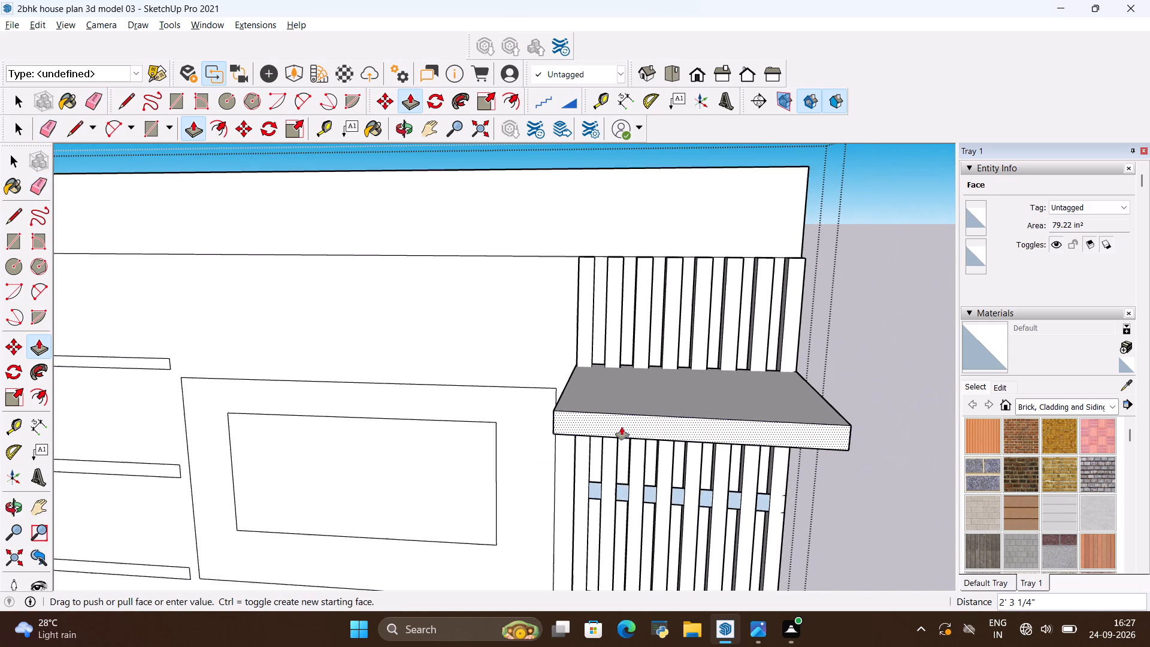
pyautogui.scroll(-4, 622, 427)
# Check the depths in the reference image's side view and pull the top panel's front face out 1' 6".
pyautogui.hotkey('alt', 'Tab')
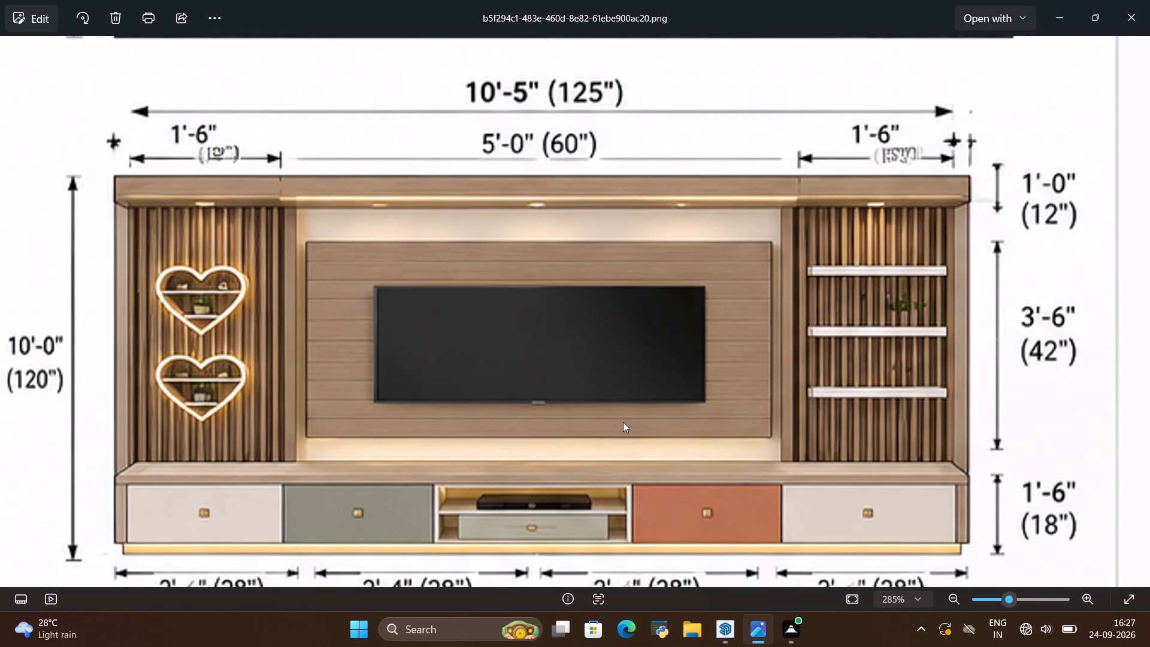
pyautogui.scroll(-4, 877, 409)
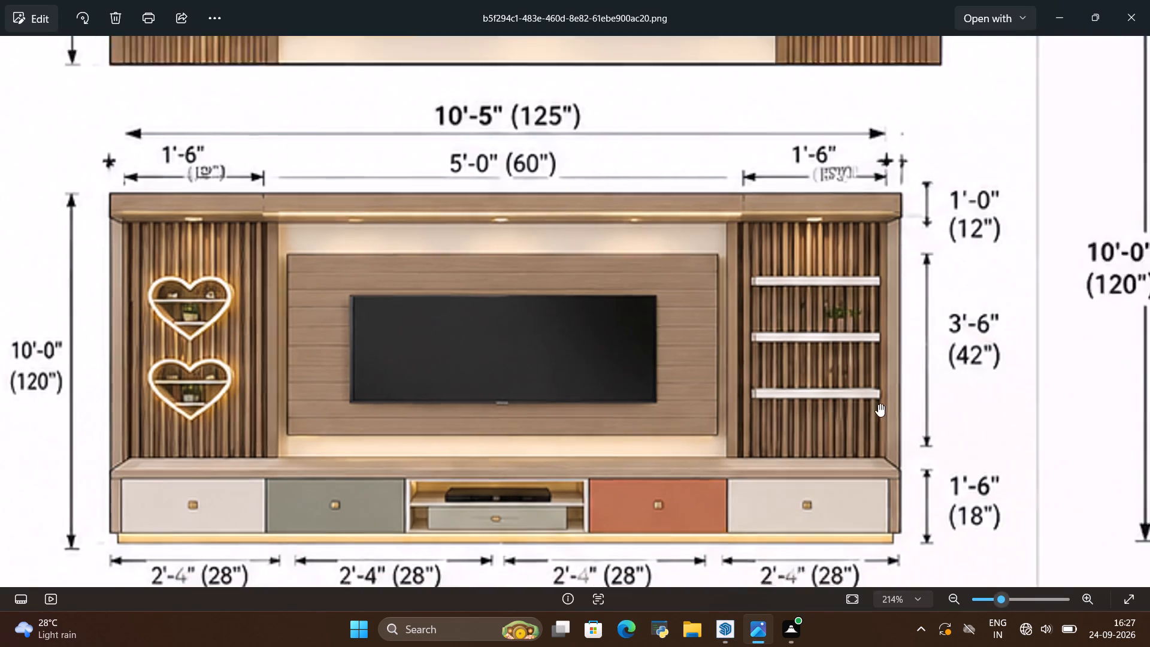
pyautogui.scroll(1, 949, 208)
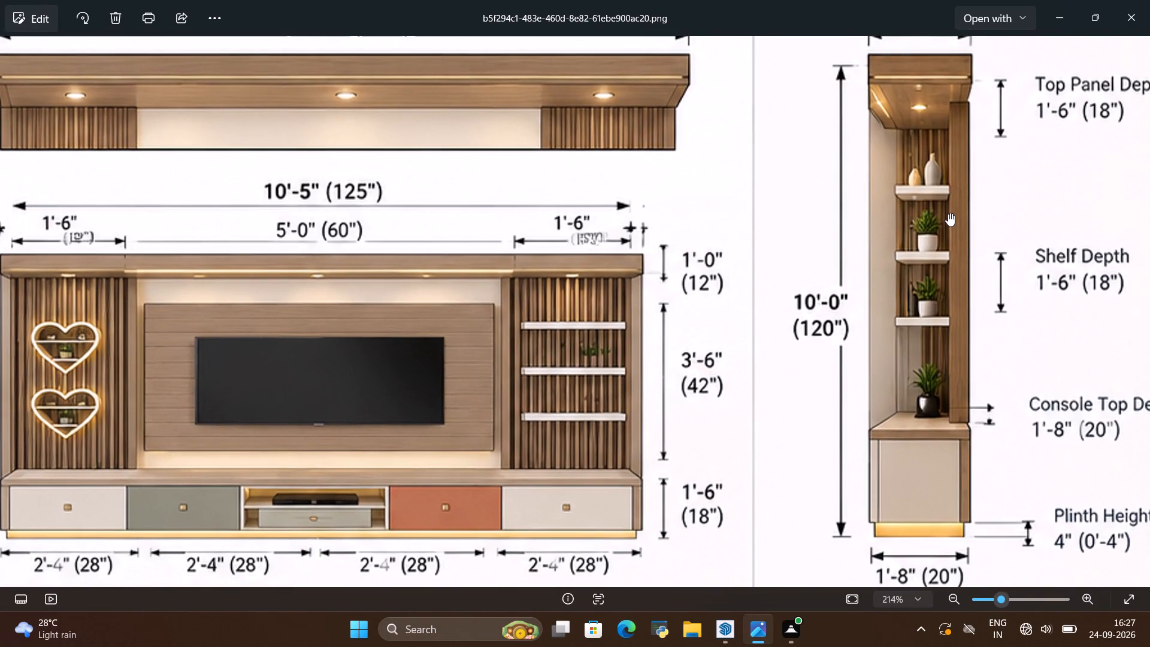
pyautogui.hotkey('alt', 'Tab')
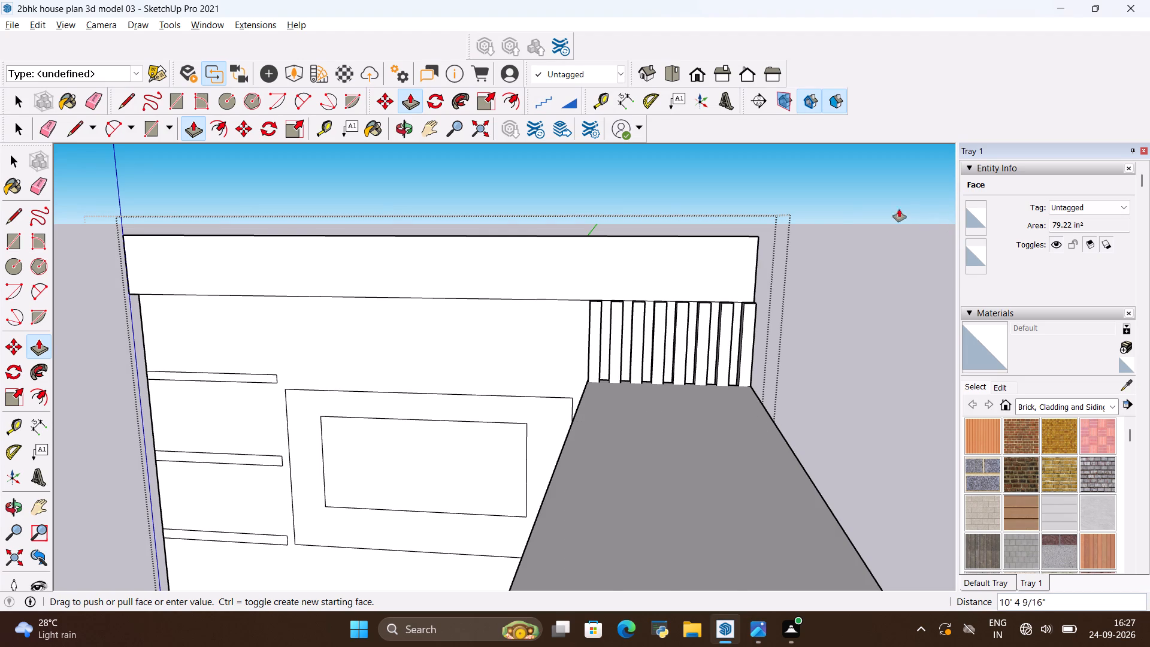
pyautogui.press('p')
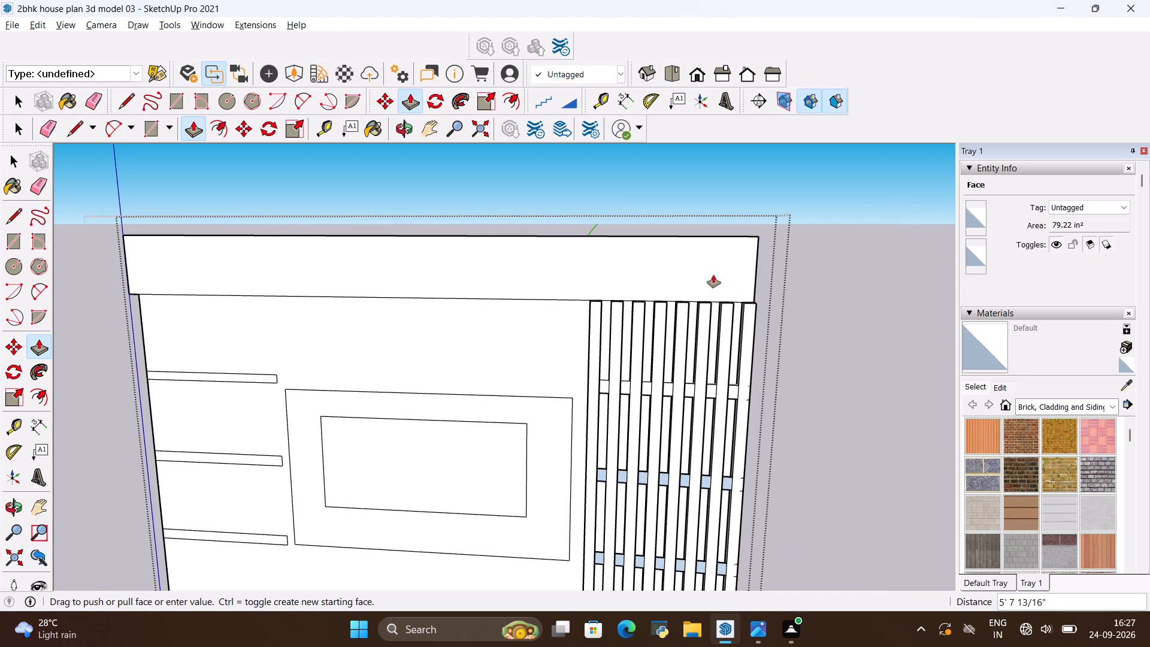
pyautogui.click(713, 275)
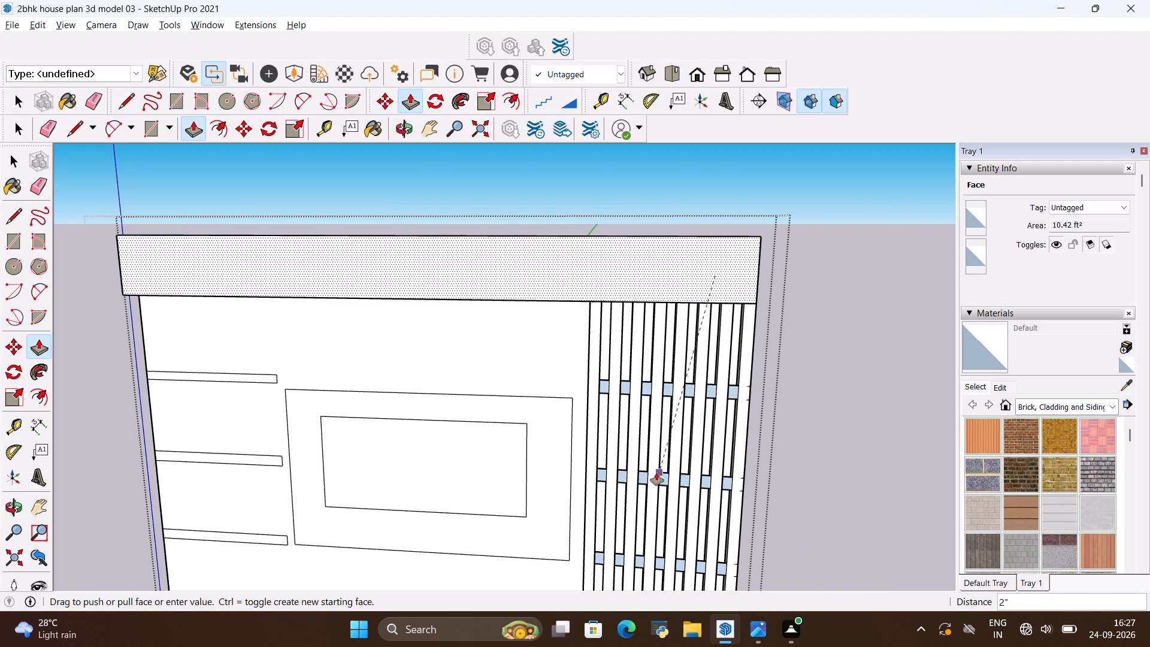
pyautogui.press('Escape')
pyautogui.click(623, 279)
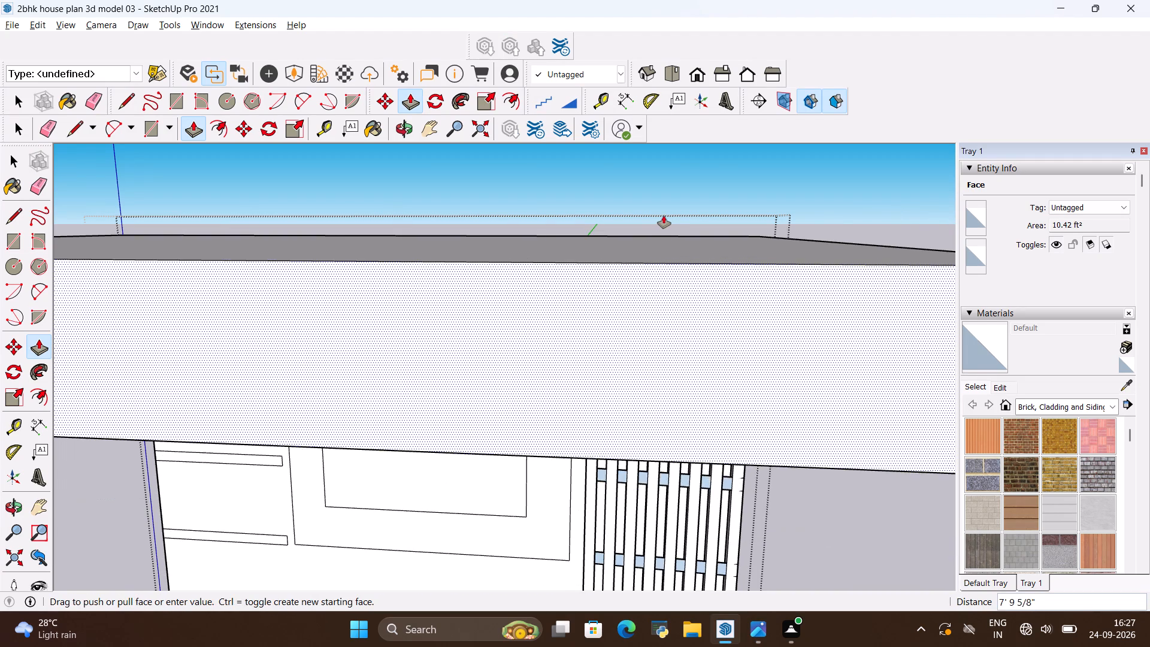
pyautogui.scroll(-5, 656, 216)
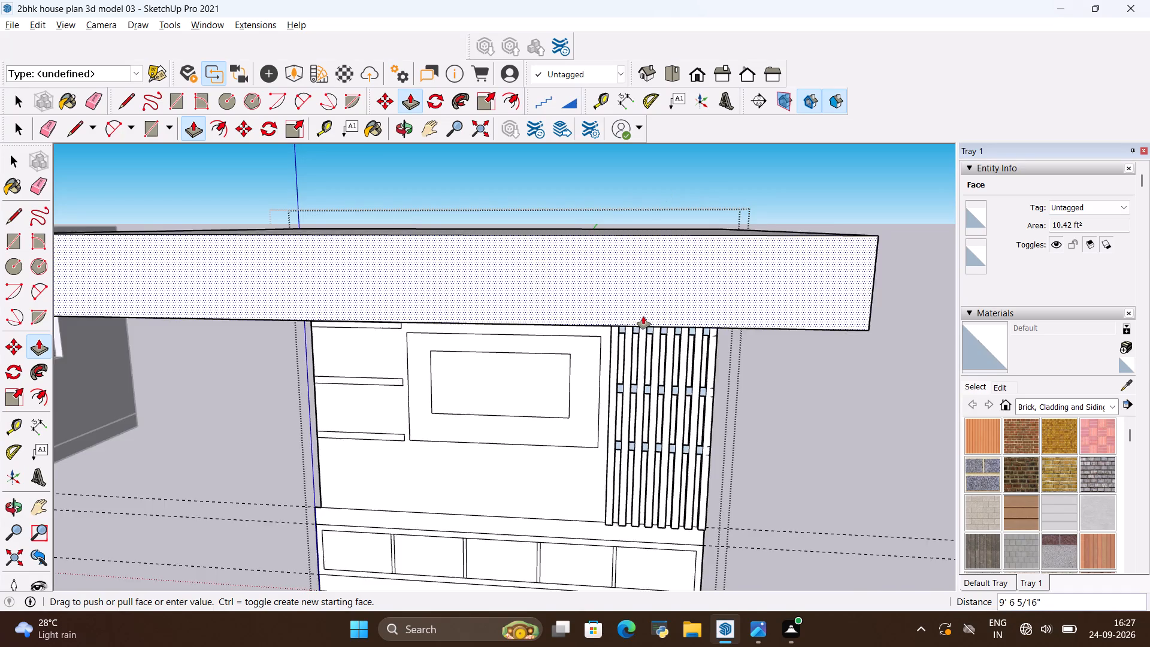
pyautogui.scroll(-3, 649, 316)
pyautogui.moveTo(649, 303); pyautogui.dragTo(422, 350, button='middle')
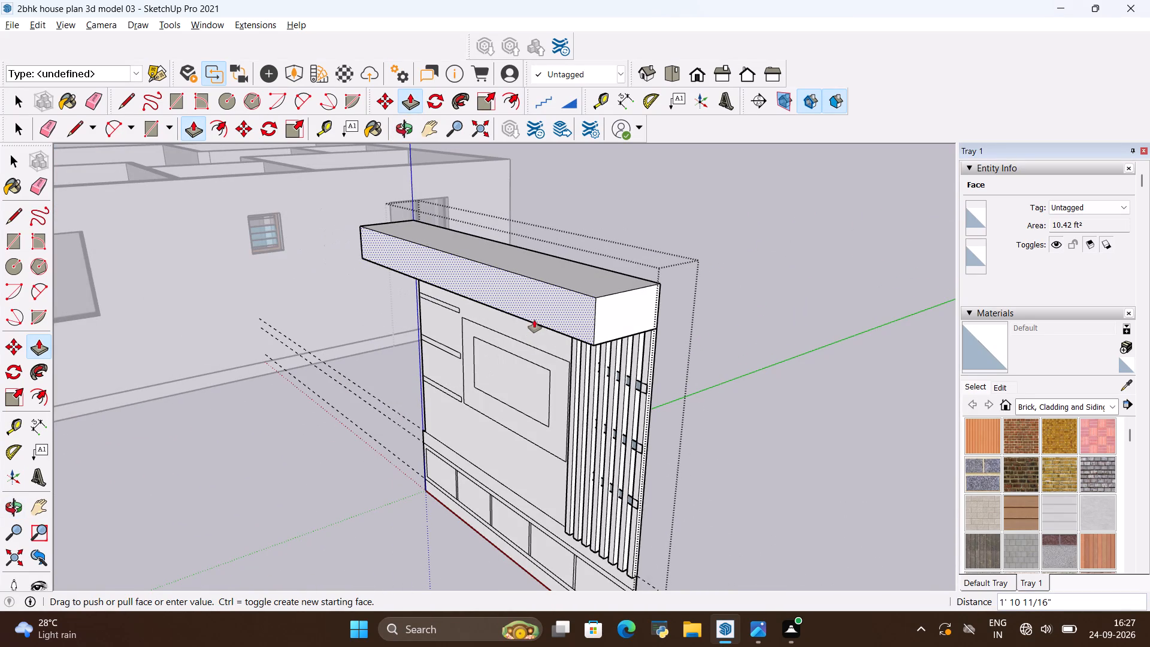
pyautogui.press('BackSpace')
pyautogui.write("1'")
pyautogui.press('6')
pyautogui.hotkey('shift', '"')
pyautogui.press('Return')
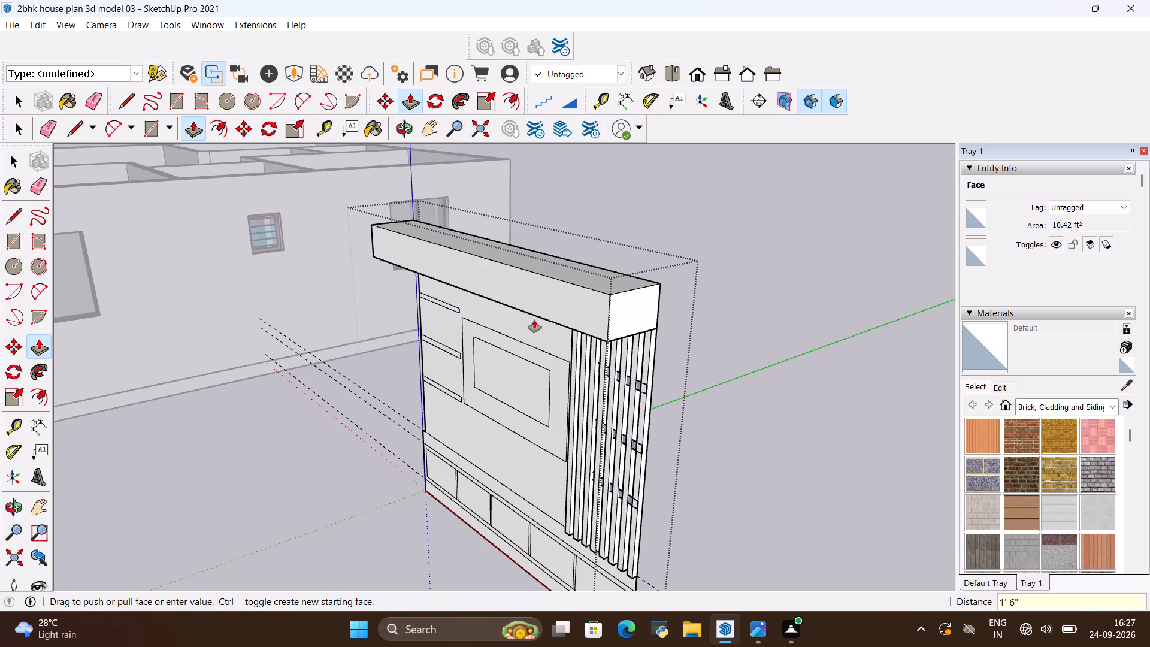
# Pull the top shelf face on the slat panel out 18".
pyautogui.scroll(-3, 534, 318)
pyautogui.moveTo(491, 373); pyautogui.dragTo(579, 305, button='middle')
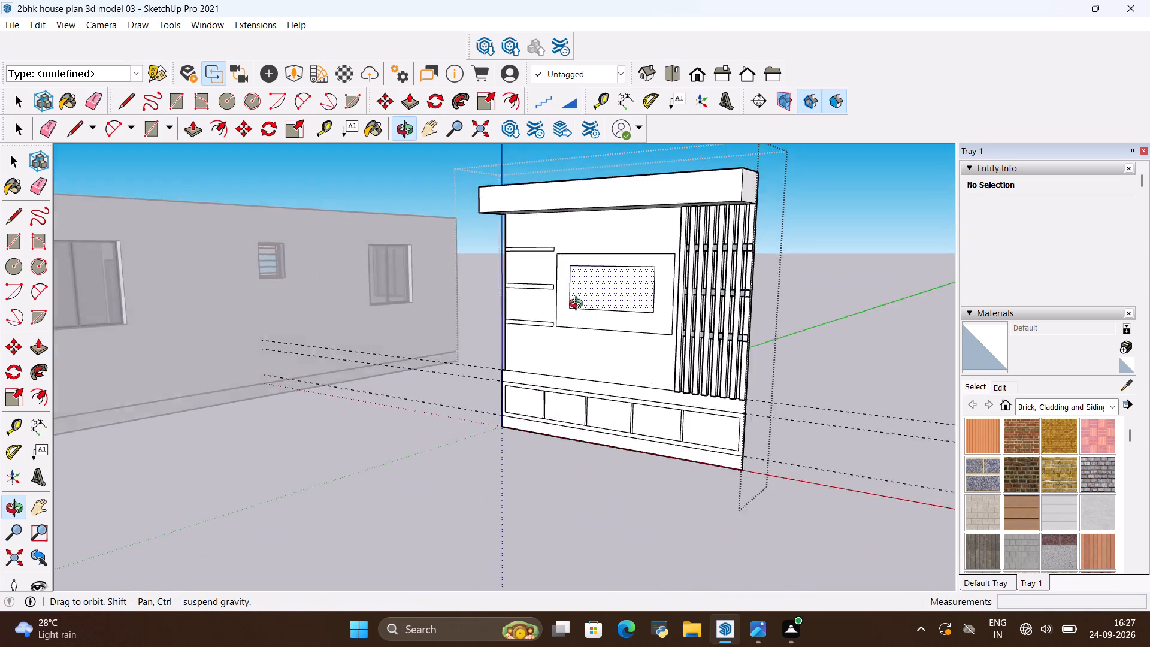
pyautogui.moveTo(579, 305); pyautogui.dragTo(559, 346, button='middle')
pyautogui.scroll(12, 732, 301)
pyautogui.scroll(8, 679, 295)
pyautogui.click(764, 288)
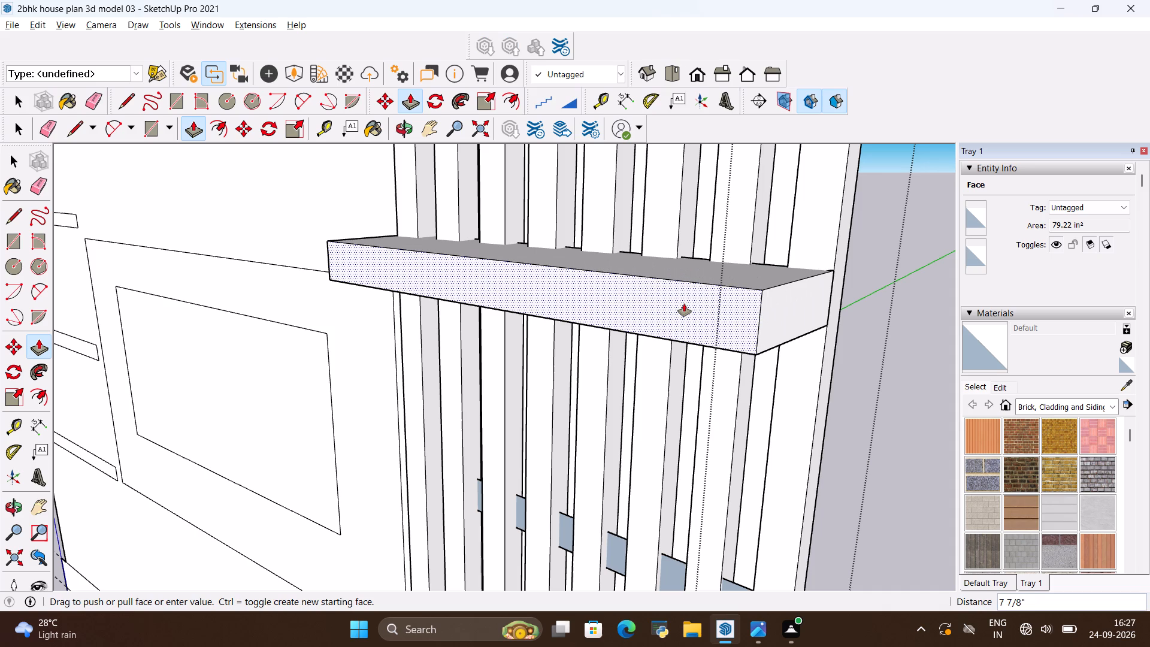
pyautogui.press('BackSpace')
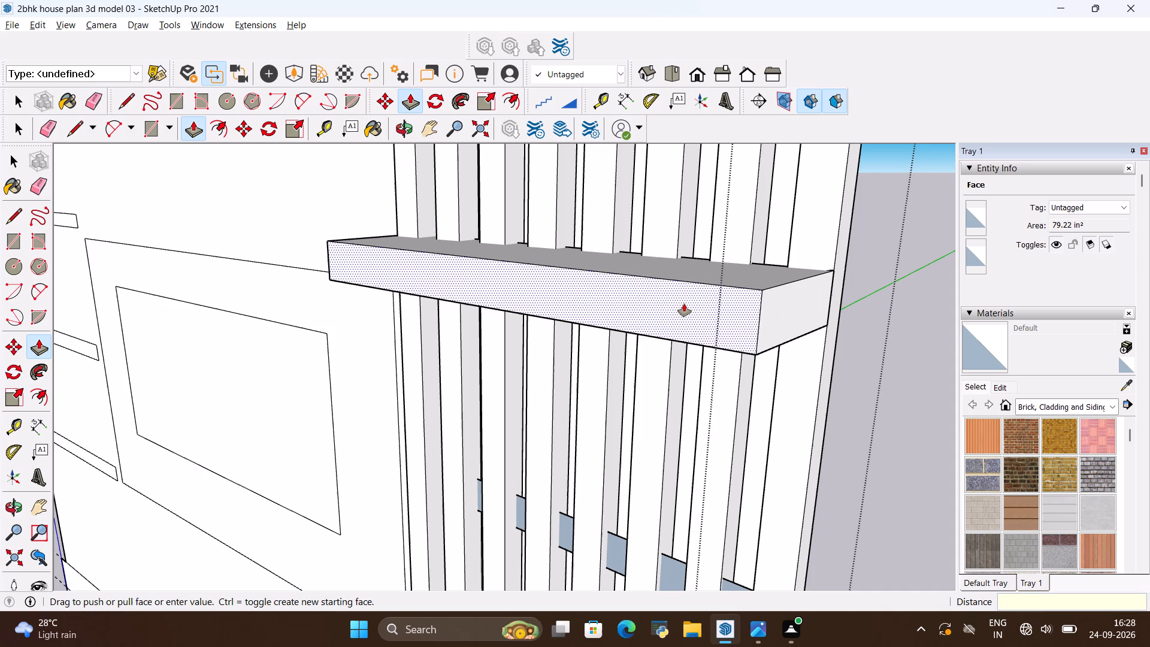
pyautogui.write('18')
pyautogui.hotkey('shift', '"')
pyautogui.press('Return')
# Pull the middle and lowest slat-panel shelves out 1' 6", each flush with the front of the shelf above.
pyautogui.scroll(-4, 675, 328)
pyautogui.scroll(-3, 712, 218)
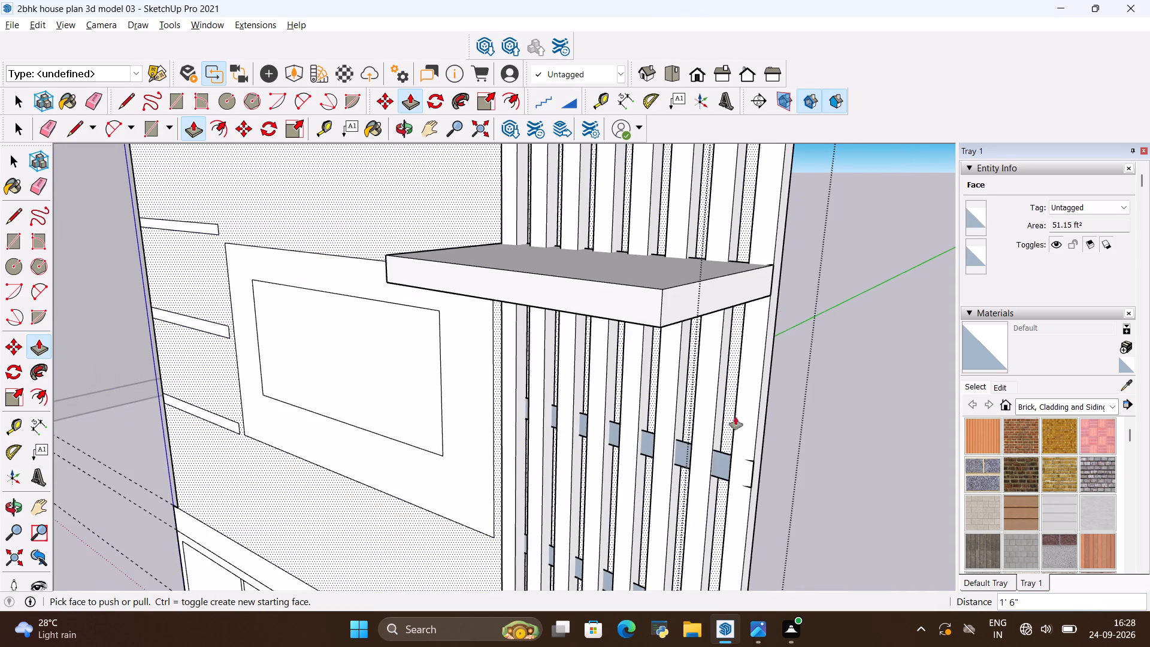
pyautogui.scroll(6, 710, 474)
pyautogui.click(738, 455)
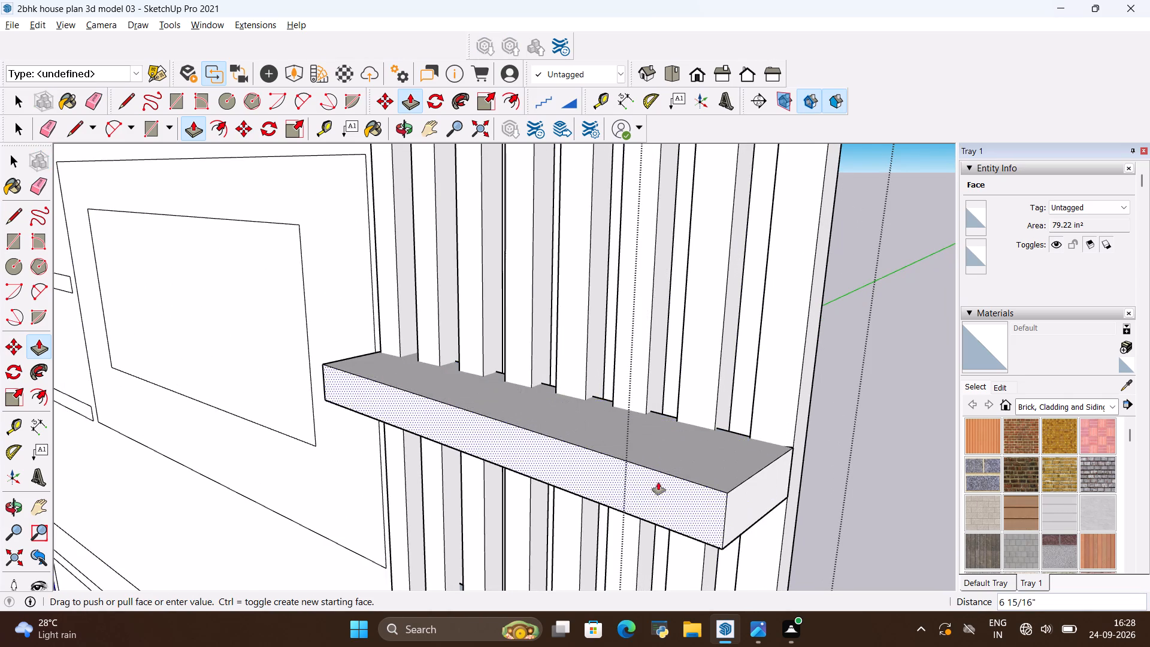
pyautogui.scroll(-5, 662, 480)
pyautogui.click(580, 262)
pyautogui.scroll(-7, 572, 282)
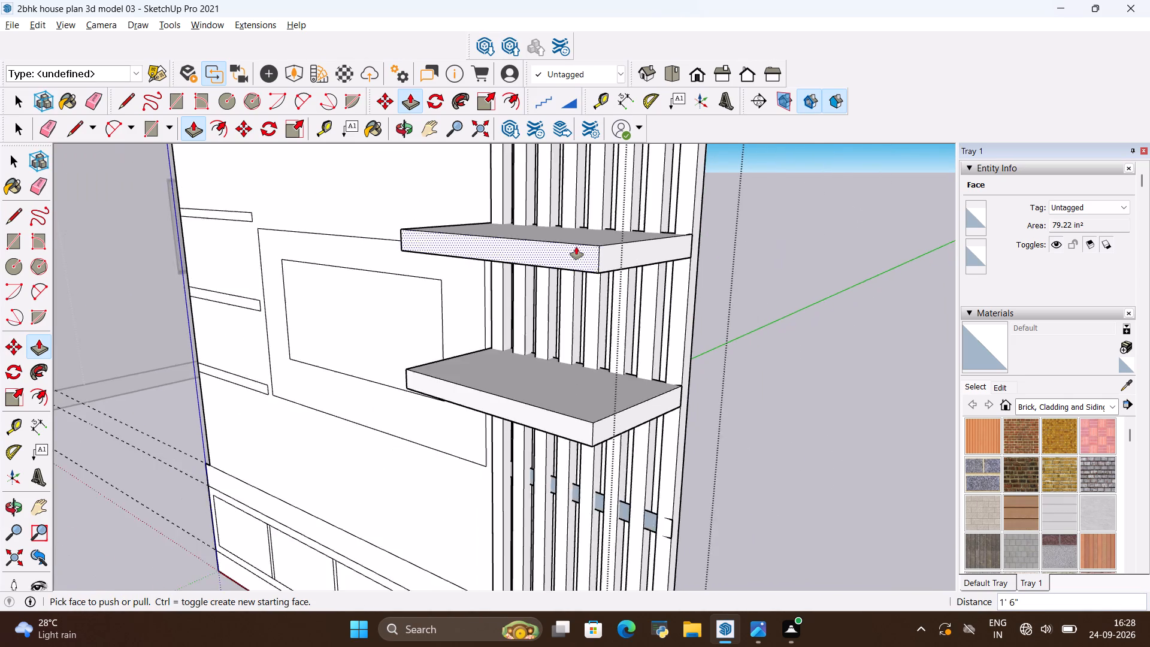
pyautogui.scroll(-5, 576, 247)
pyautogui.scroll(15, 597, 448)
pyautogui.click(650, 428)
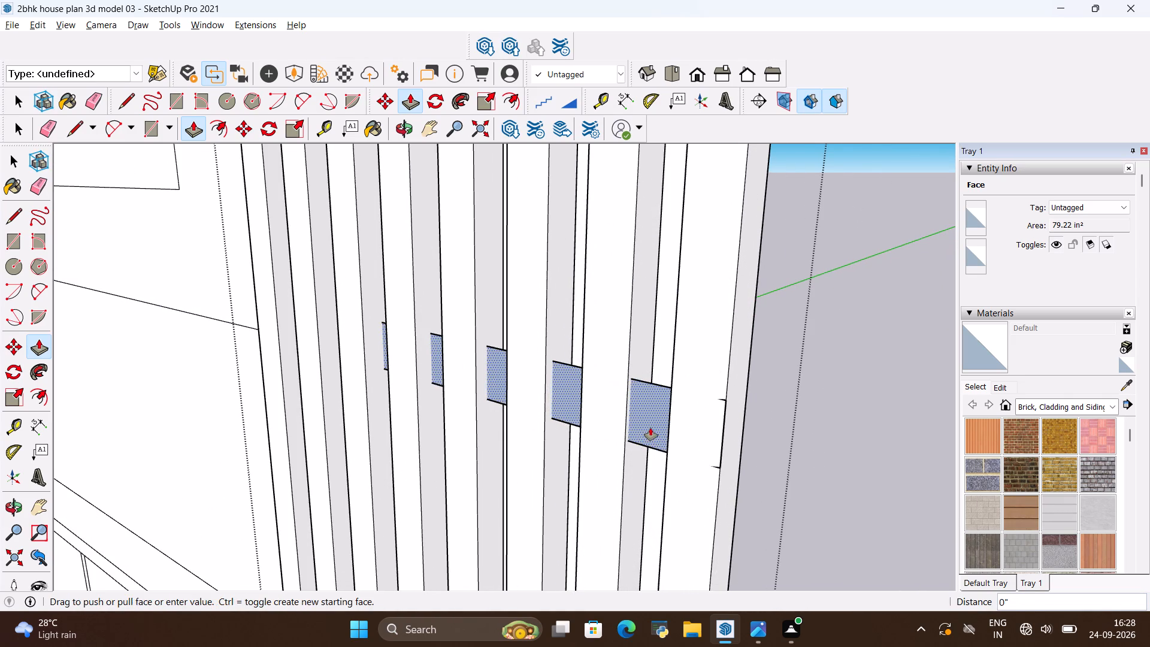
pyautogui.scroll(-12, 576, 440)
pyautogui.click(495, 297)
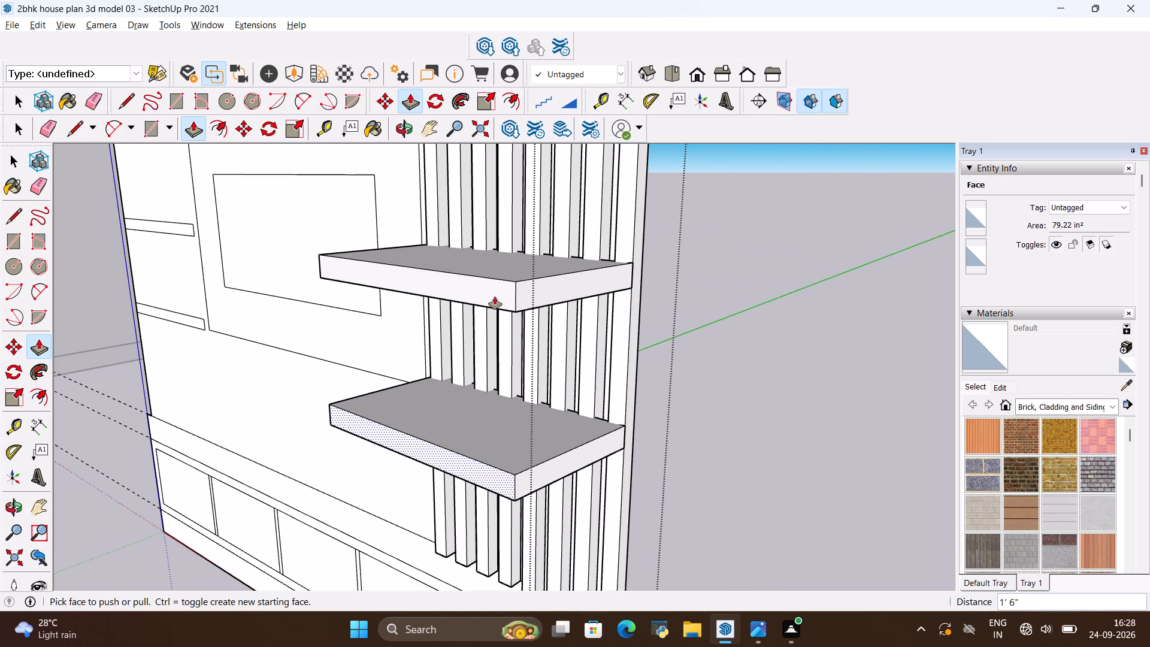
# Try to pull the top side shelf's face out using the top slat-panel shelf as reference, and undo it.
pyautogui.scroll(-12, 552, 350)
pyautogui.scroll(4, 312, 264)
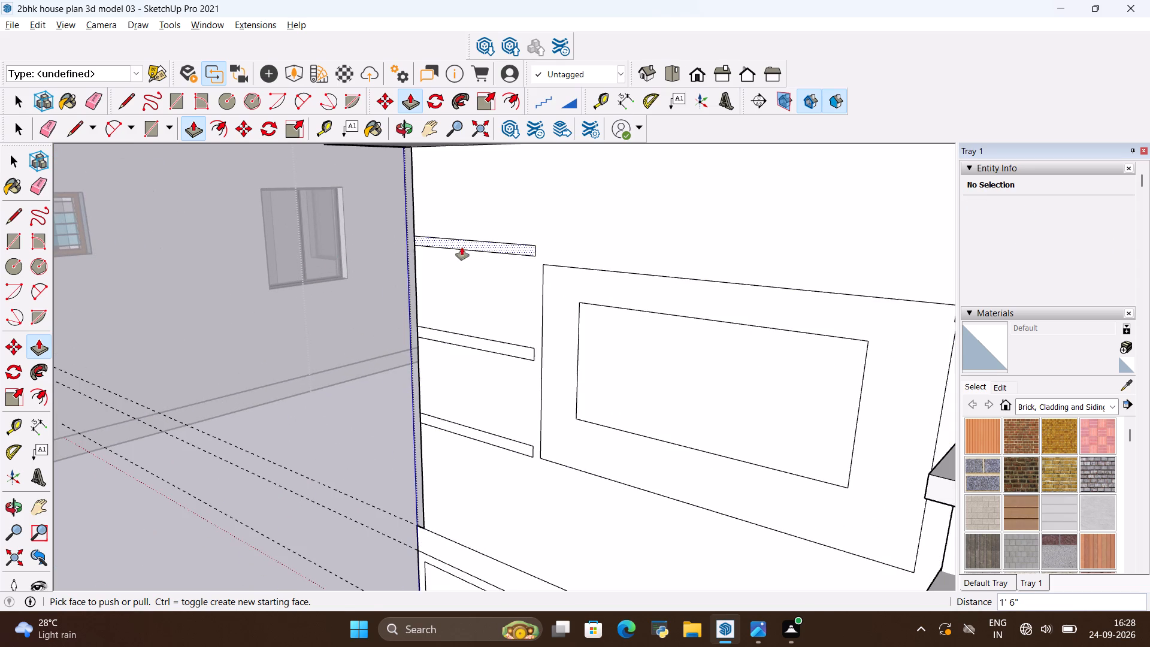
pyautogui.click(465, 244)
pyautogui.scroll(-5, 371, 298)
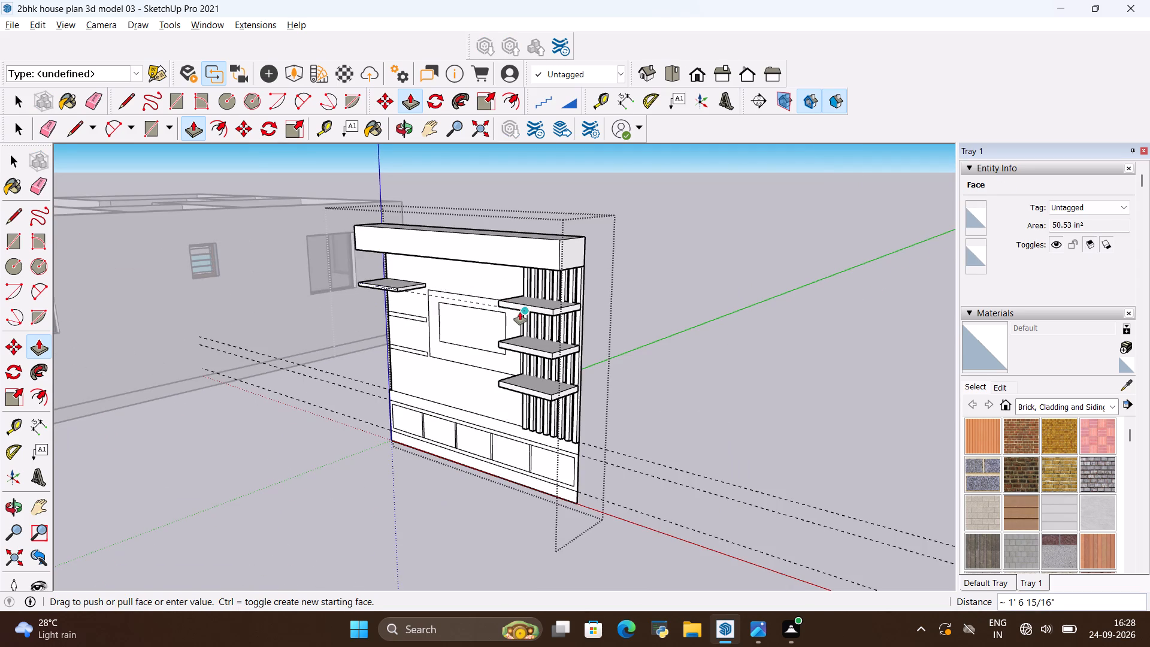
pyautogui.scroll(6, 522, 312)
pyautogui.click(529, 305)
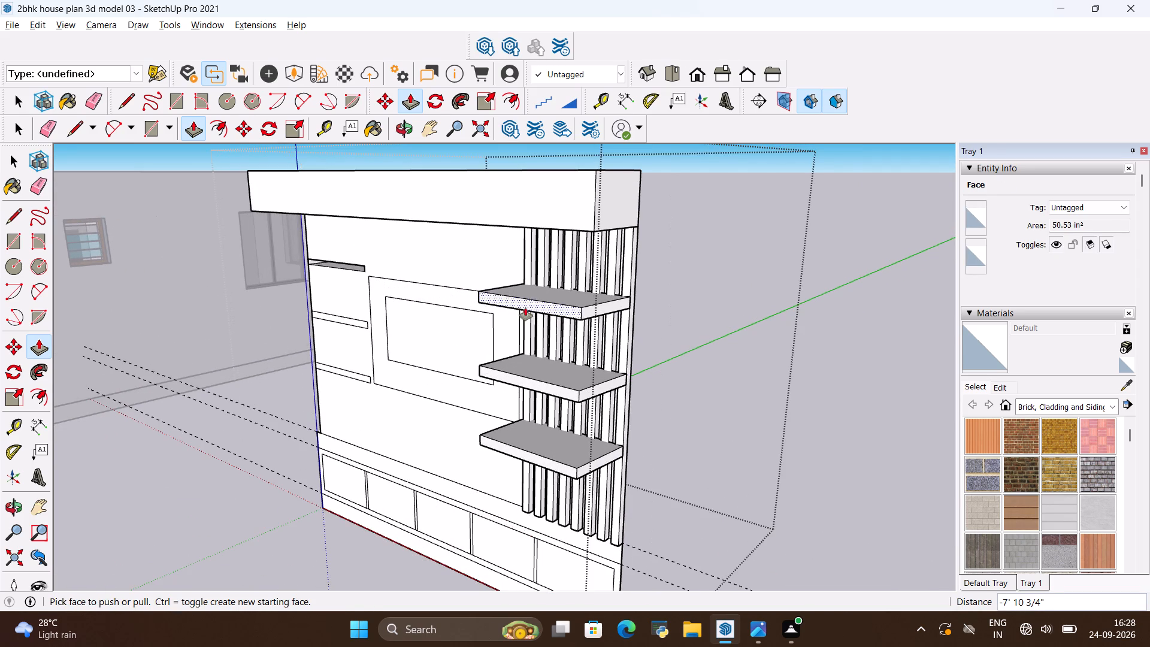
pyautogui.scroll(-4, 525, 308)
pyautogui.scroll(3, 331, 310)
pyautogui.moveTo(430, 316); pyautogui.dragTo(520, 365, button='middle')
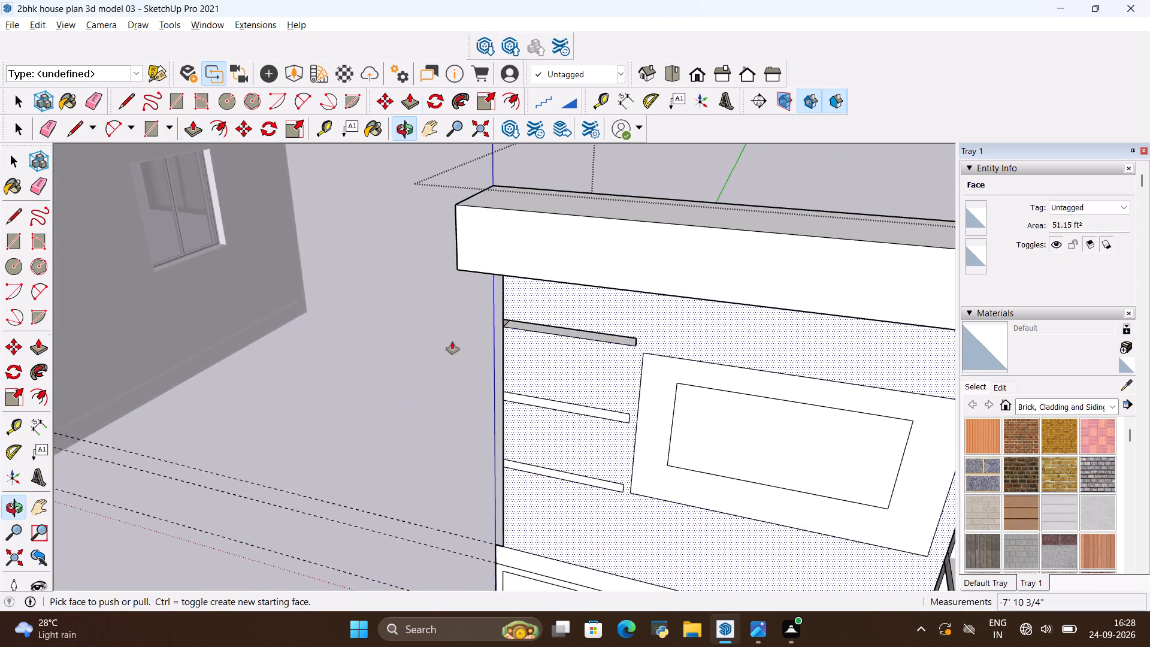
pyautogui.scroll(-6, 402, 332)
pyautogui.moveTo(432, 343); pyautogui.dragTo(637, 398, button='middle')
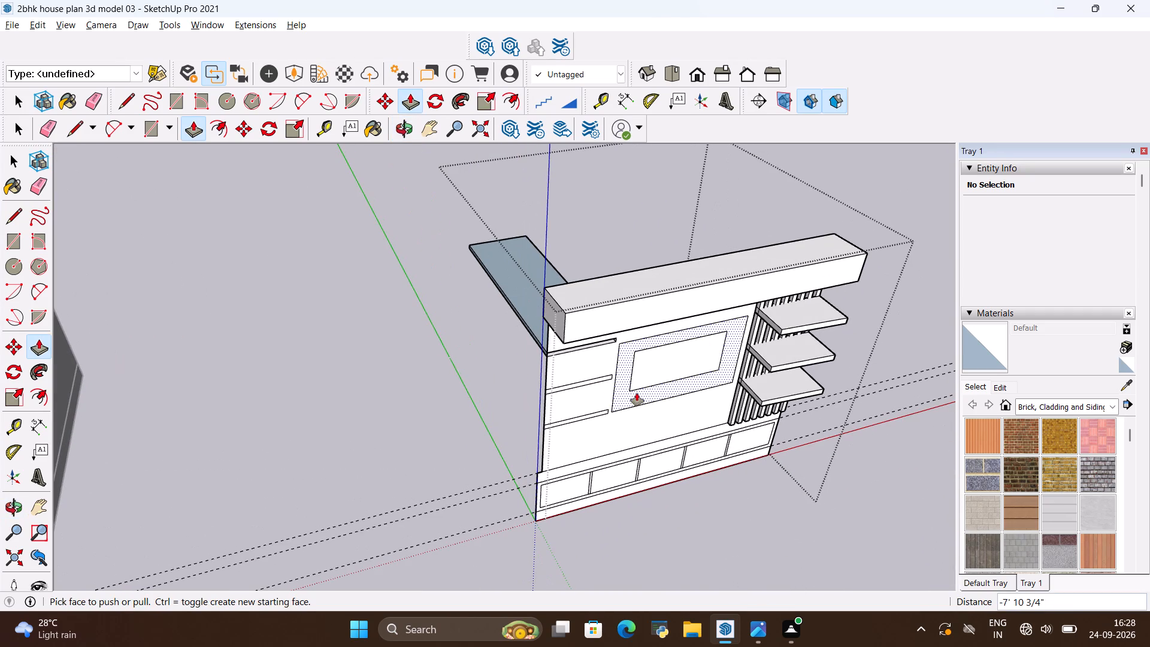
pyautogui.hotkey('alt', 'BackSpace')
# Pull the top side shelf's face out about 1' 6 3/16", aligned with the front edge of the slat-panel shelves.
pyautogui.scroll(3, 628, 365)
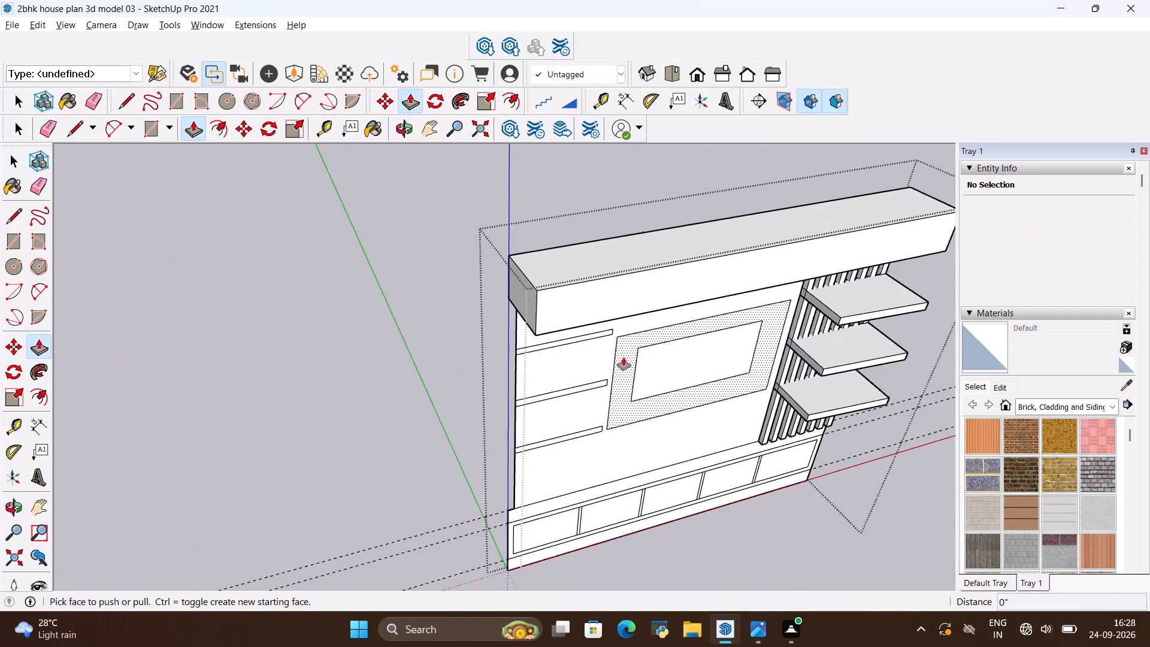
pyautogui.scroll(8, 624, 358)
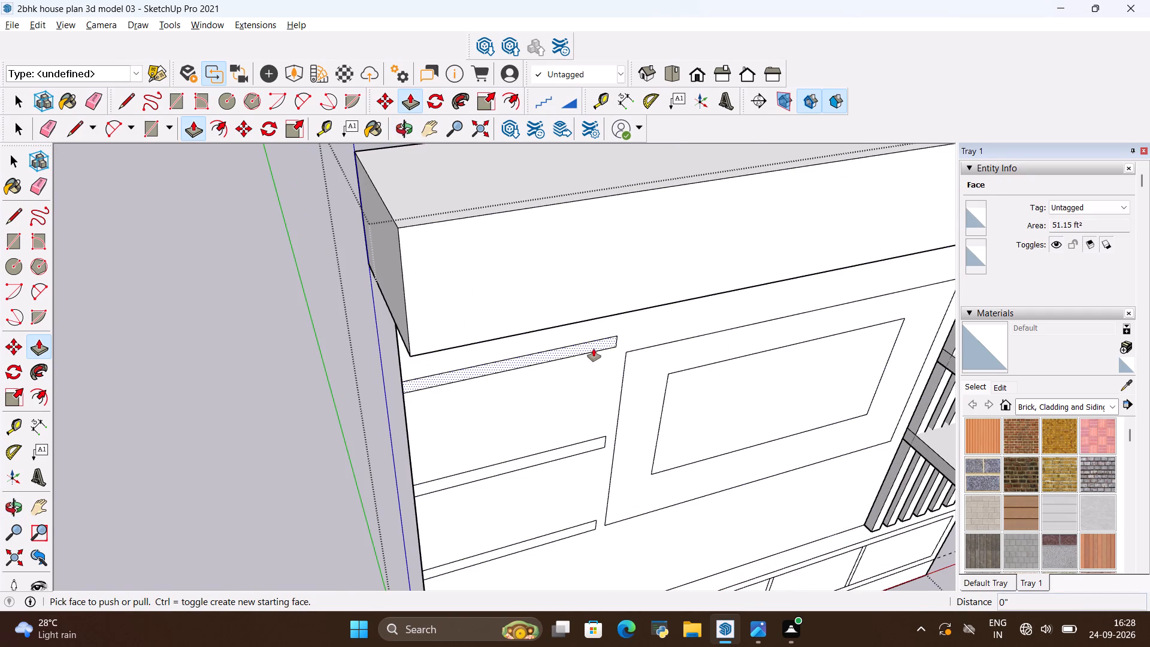
pyautogui.click(594, 349)
pyautogui.scroll(-6, 551, 383)
pyautogui.scroll(2, 849, 395)
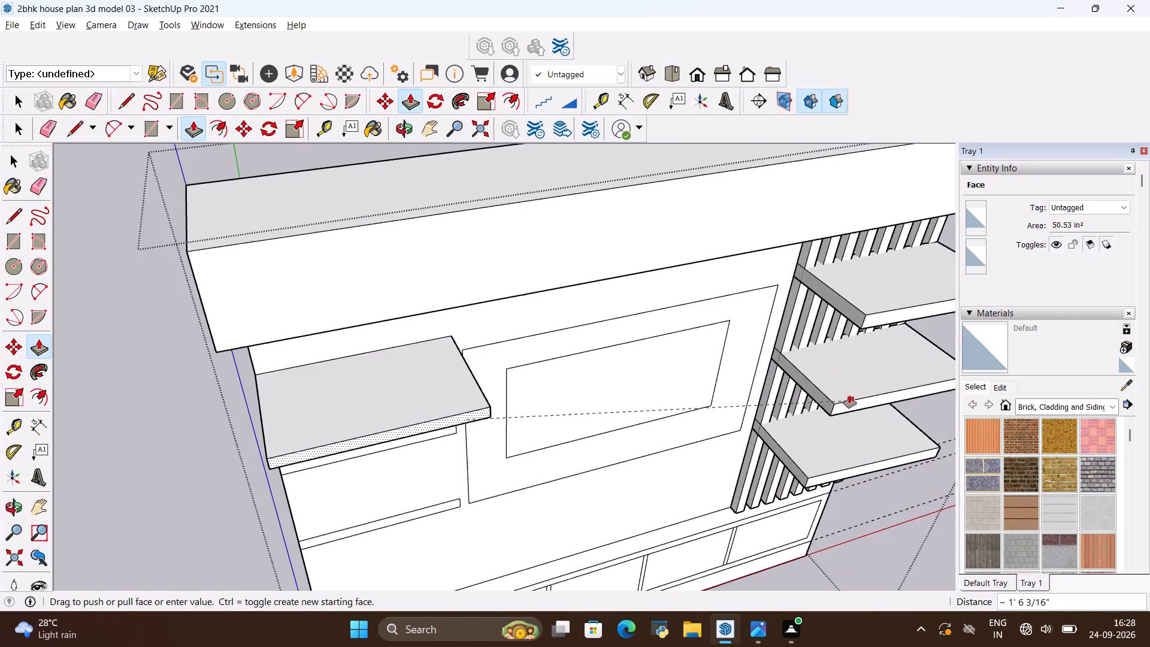
pyautogui.scroll(5, 849, 395)
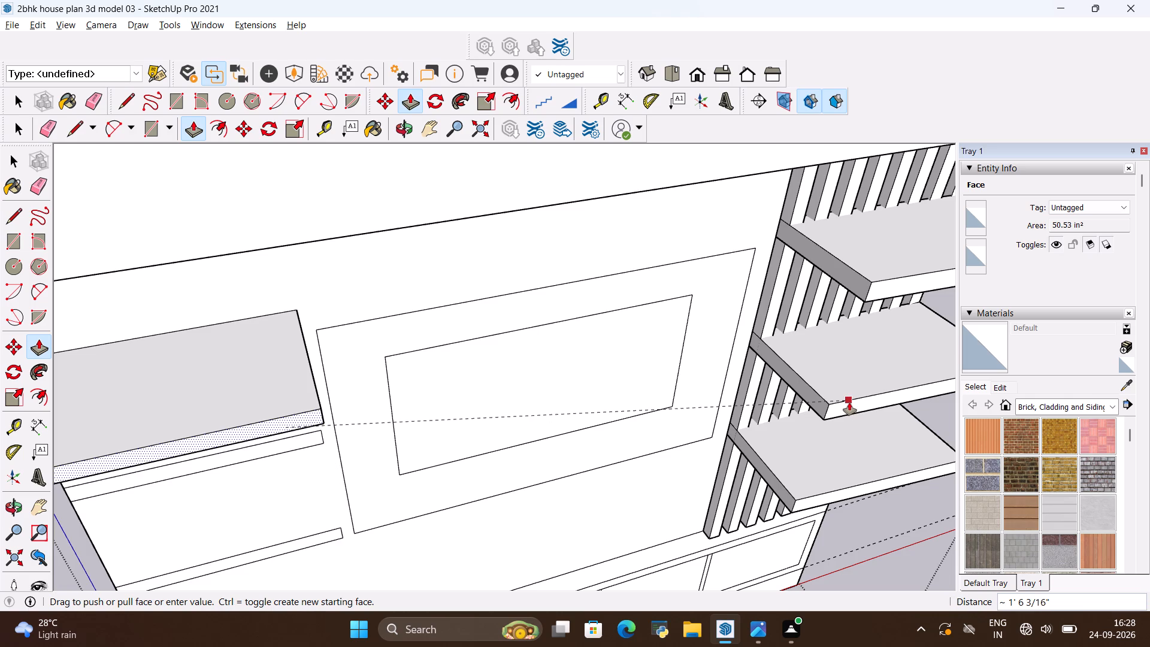
pyautogui.scroll(-6, 859, 403)
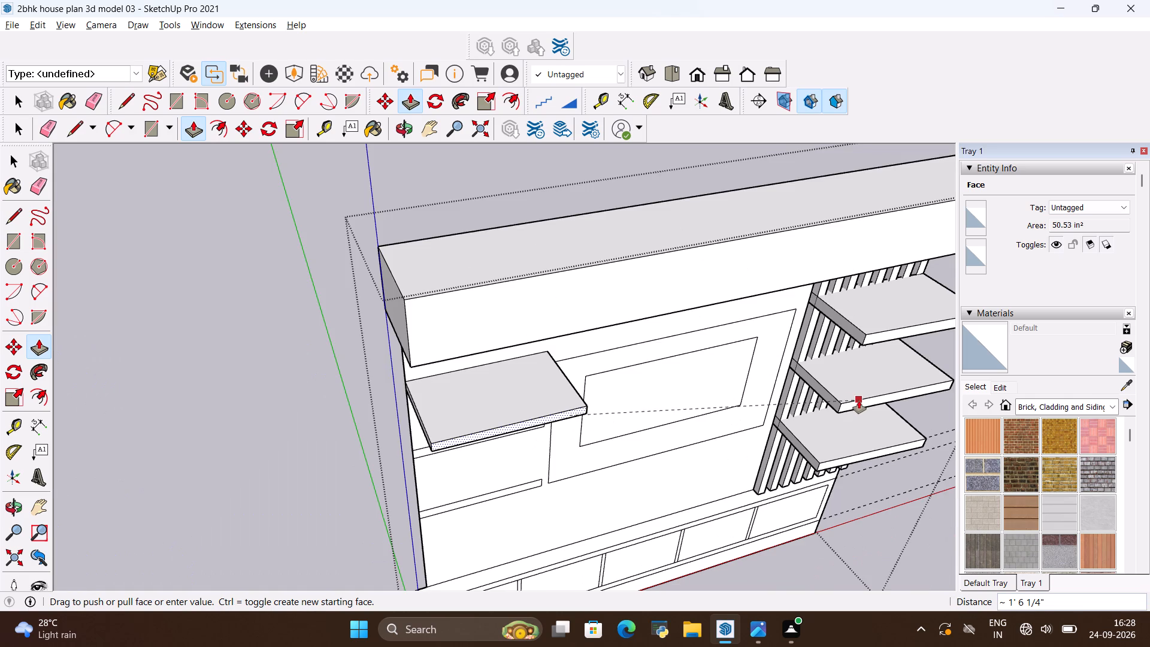
pyautogui.click(880, 335)
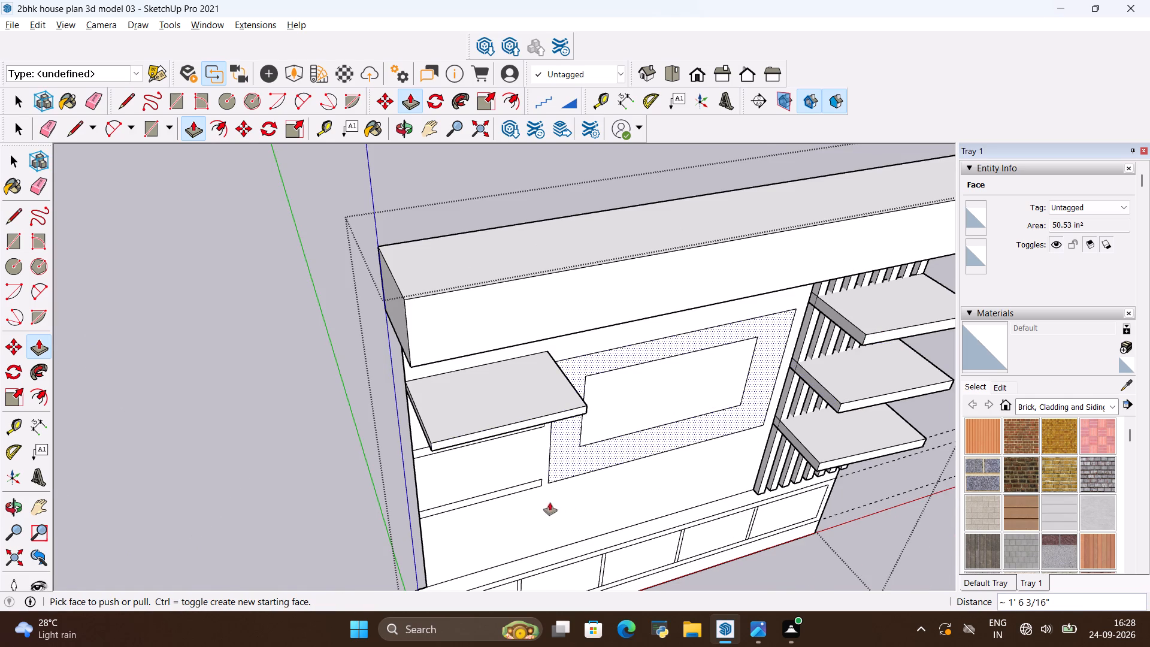
# Pull the middle and lowest side shelves out about 1' 6", aligned with the front edges of the slat-panel shelves.
pyautogui.scroll(5, 528, 506)
pyautogui.click(537, 365)
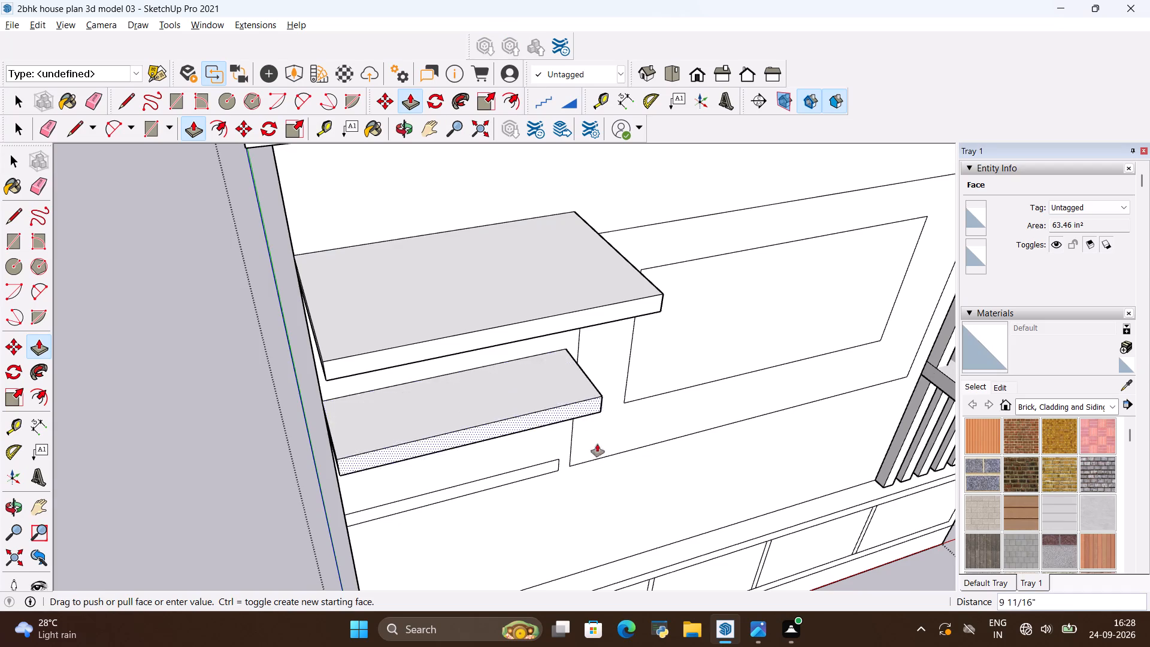
pyautogui.scroll(-5, 576, 442)
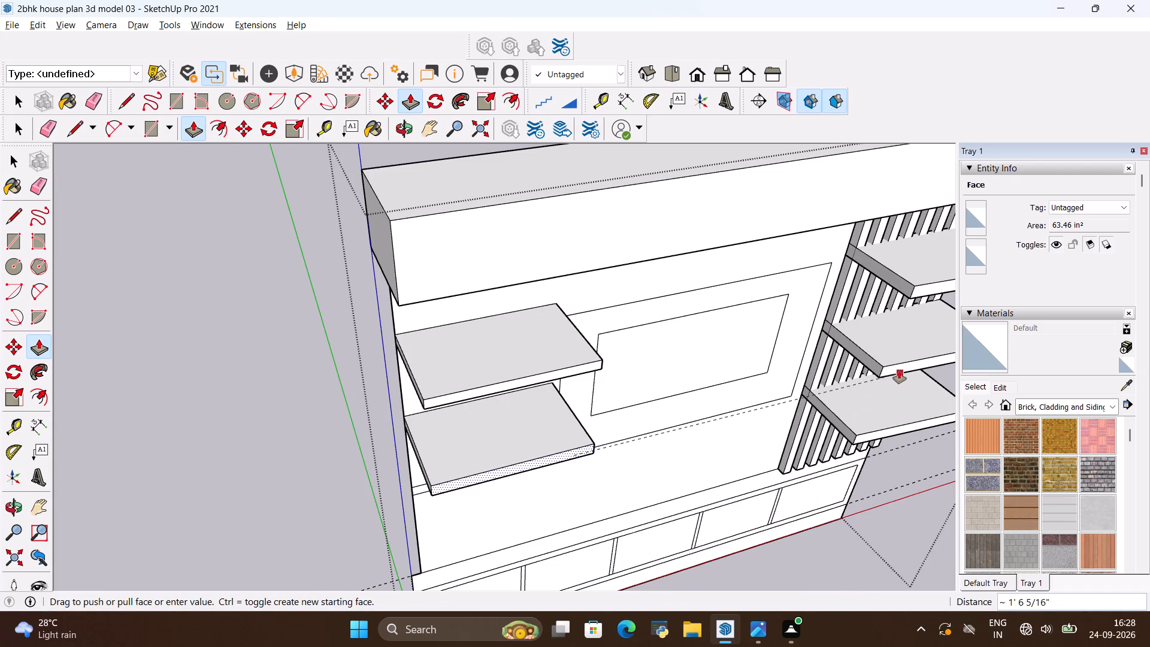
pyautogui.scroll(3, 899, 368)
pyautogui.click(898, 367)
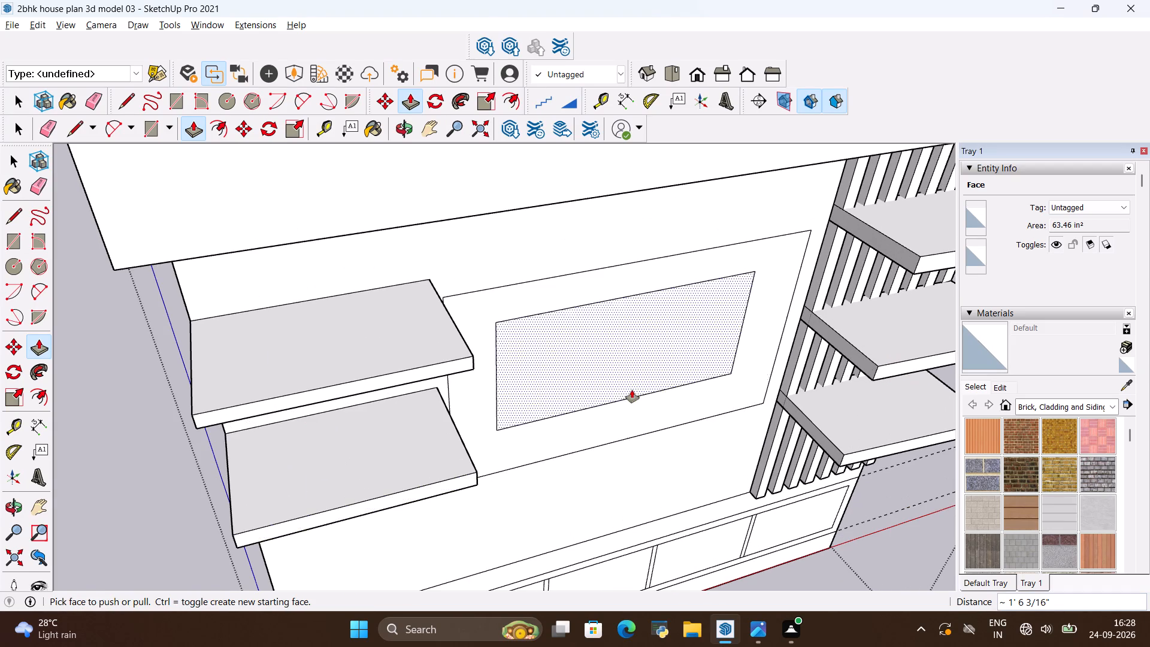
pyautogui.scroll(-5, 632, 390)
pyautogui.scroll(9, 532, 480)
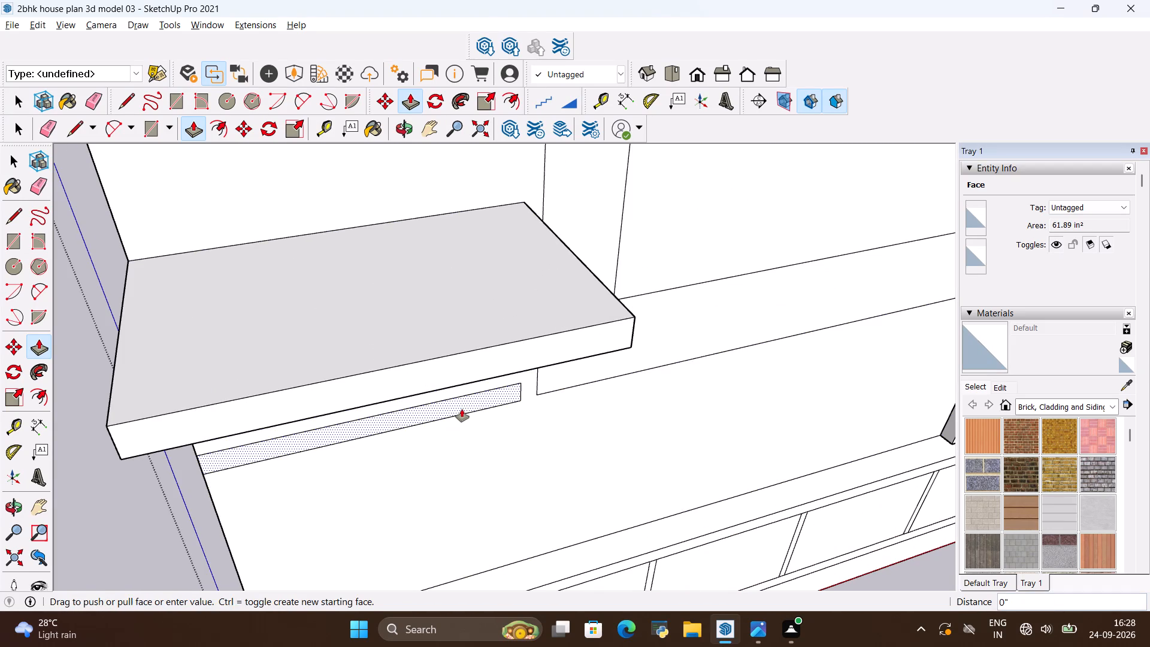
pyautogui.click(462, 409)
pyautogui.scroll(-6, 466, 443)
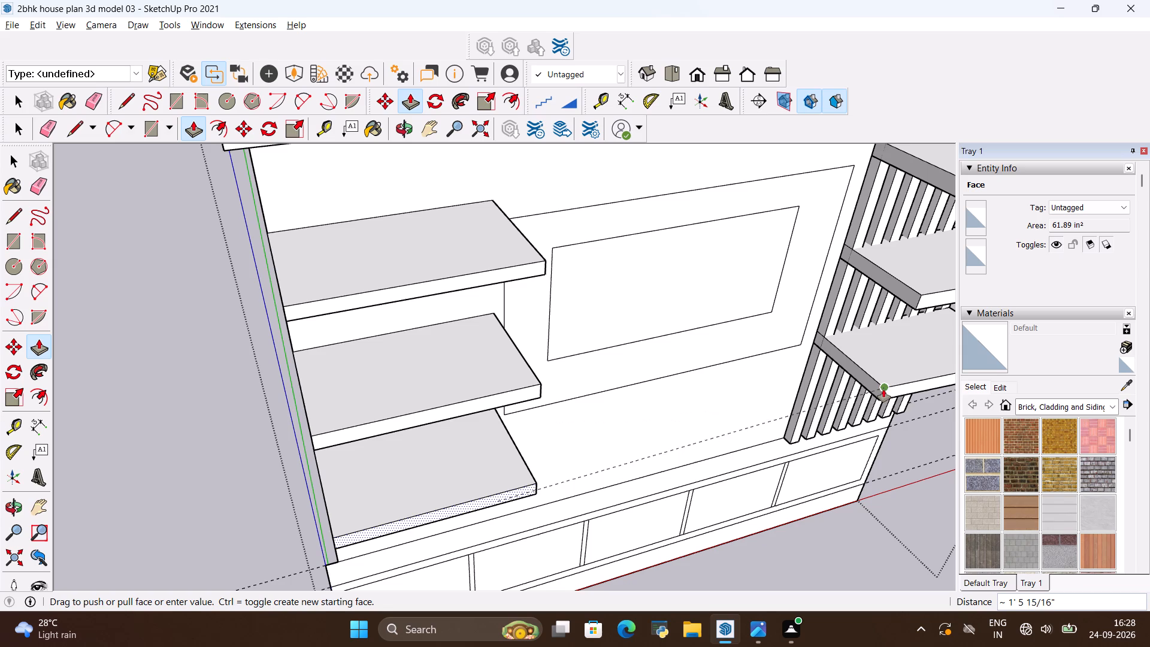
pyautogui.click(899, 391)
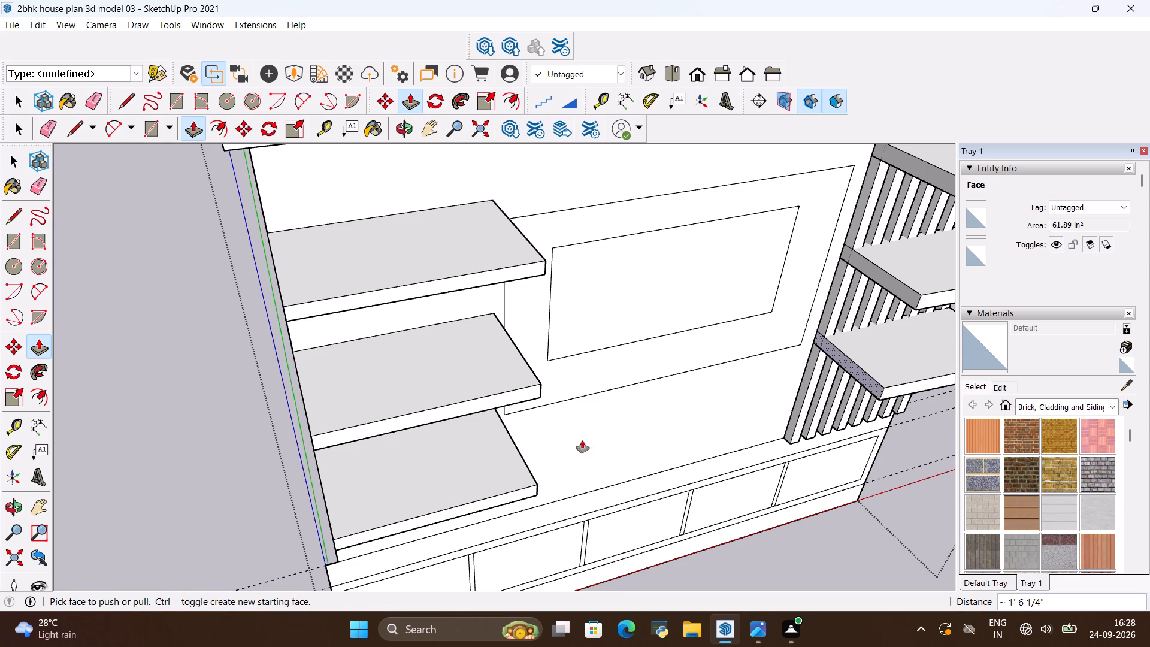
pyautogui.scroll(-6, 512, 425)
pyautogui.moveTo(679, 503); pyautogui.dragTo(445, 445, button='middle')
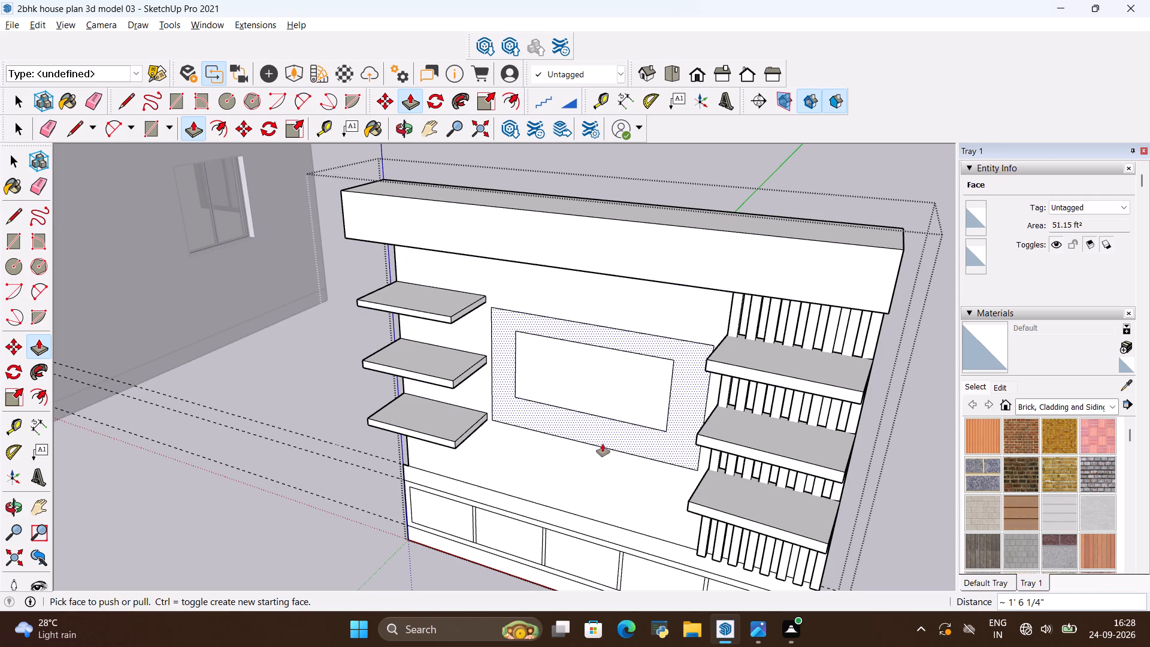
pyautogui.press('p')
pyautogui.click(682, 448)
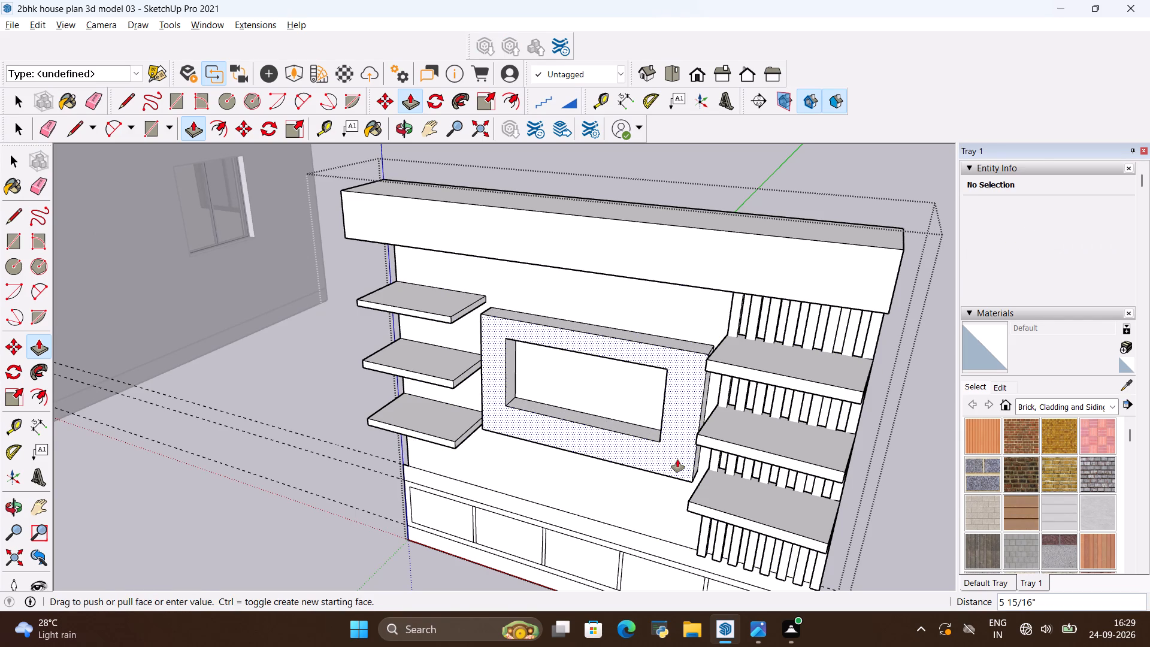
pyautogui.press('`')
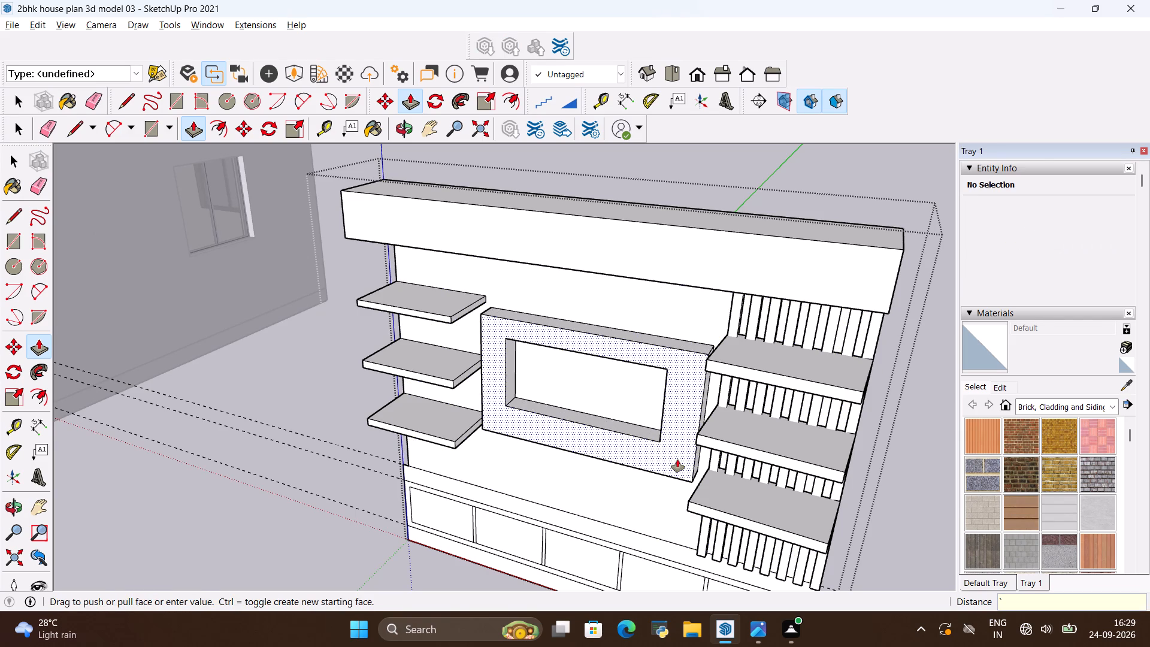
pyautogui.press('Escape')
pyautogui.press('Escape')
# Erase the inner TV rectangle's edges so the TV backing is one plain face.
pyautogui.press('e')
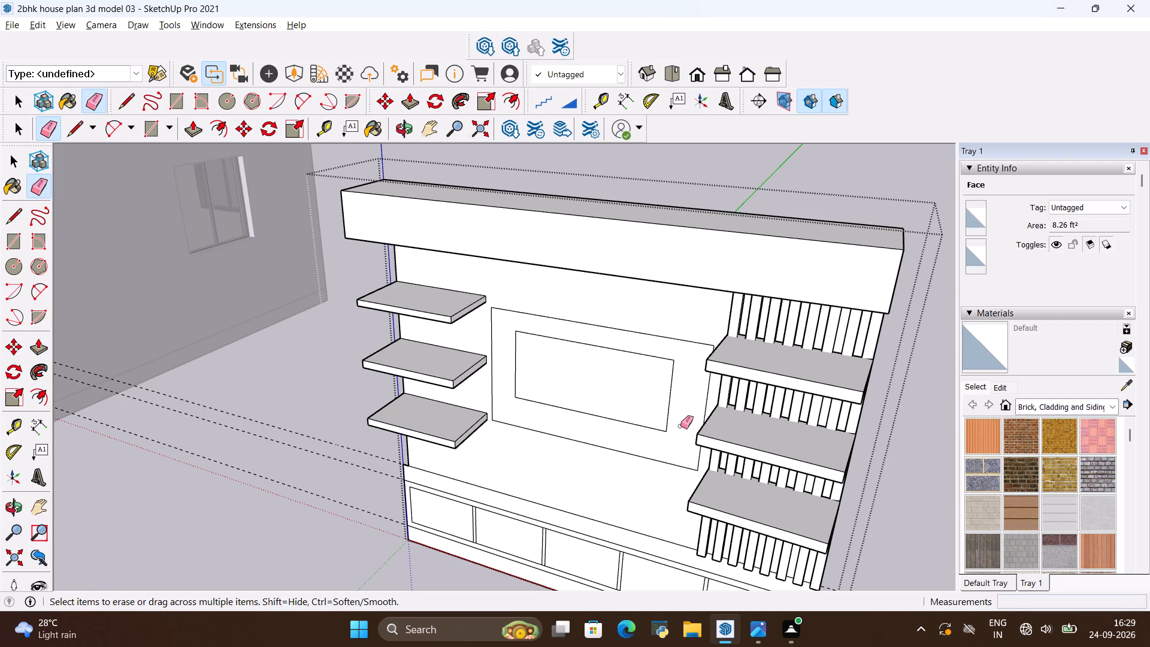
pyautogui.moveTo(680, 416); pyautogui.dragTo(631, 423)
pyautogui.moveTo(630, 344); pyautogui.dragTo(576, 357)
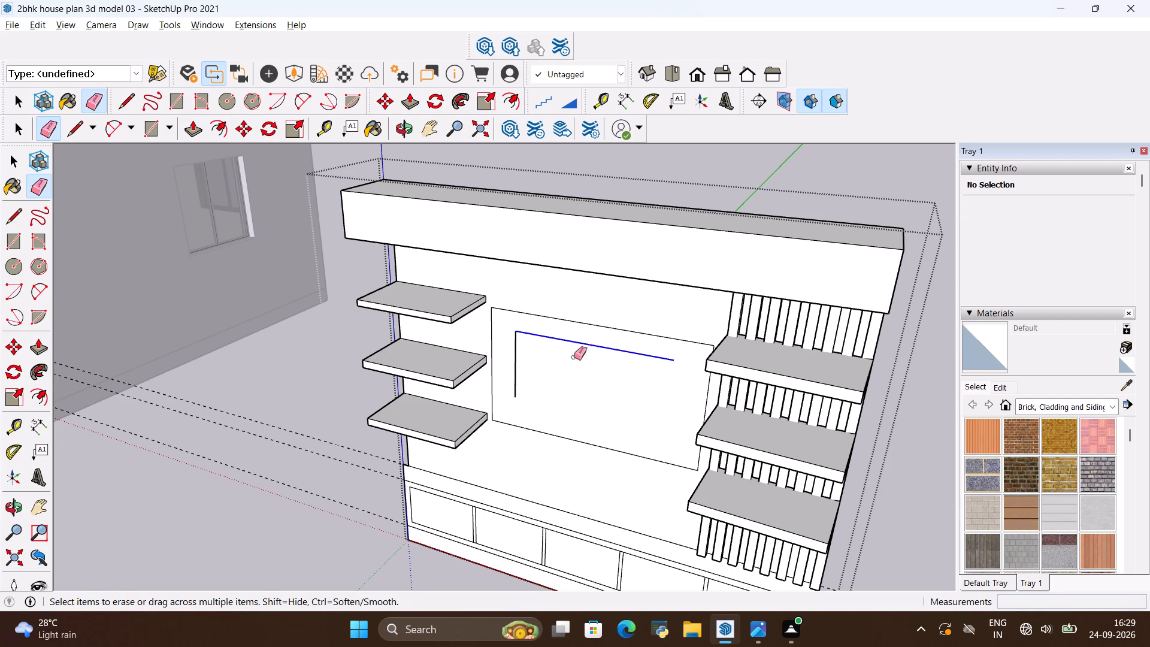
pyautogui.moveTo(522, 343); pyautogui.dragTo(507, 352)
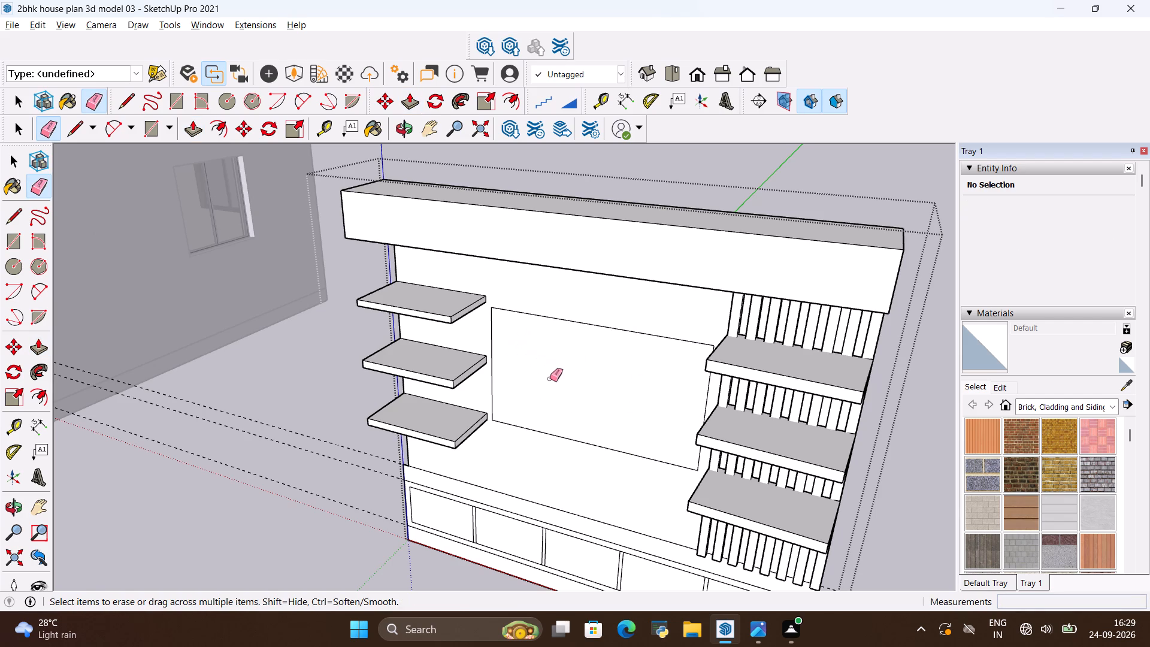
# Check the reference image's dimensions and side view, and pull the TV backing face out 2".
pyautogui.hotkey('alt', 'Tab')
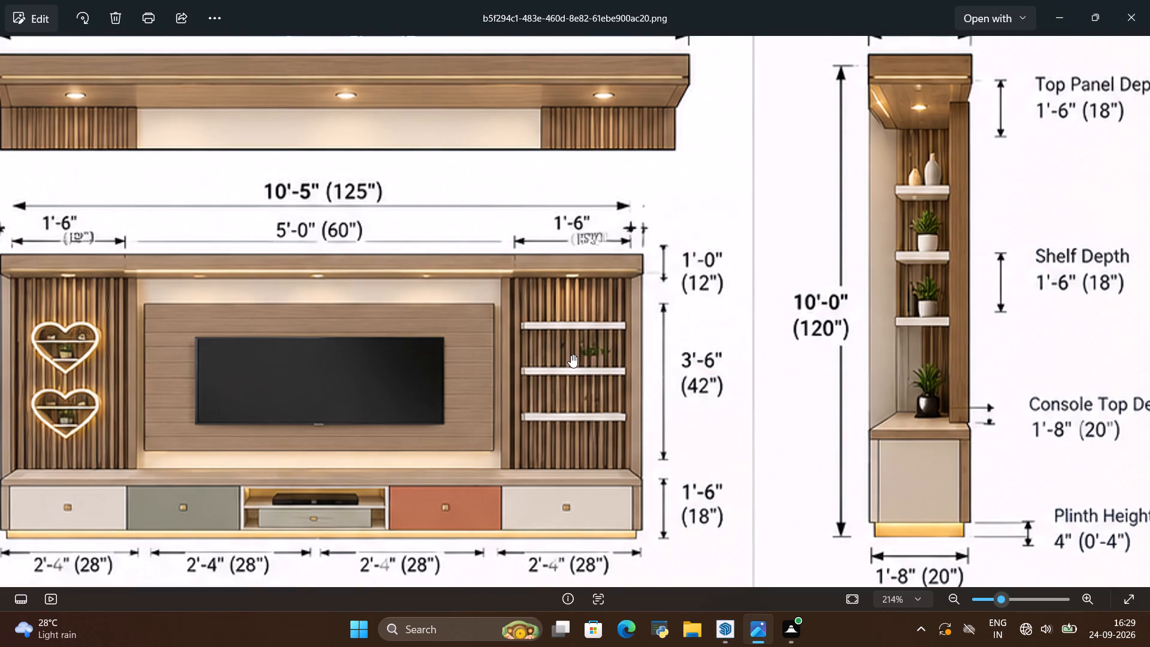
pyautogui.scroll(-2, 571, 355)
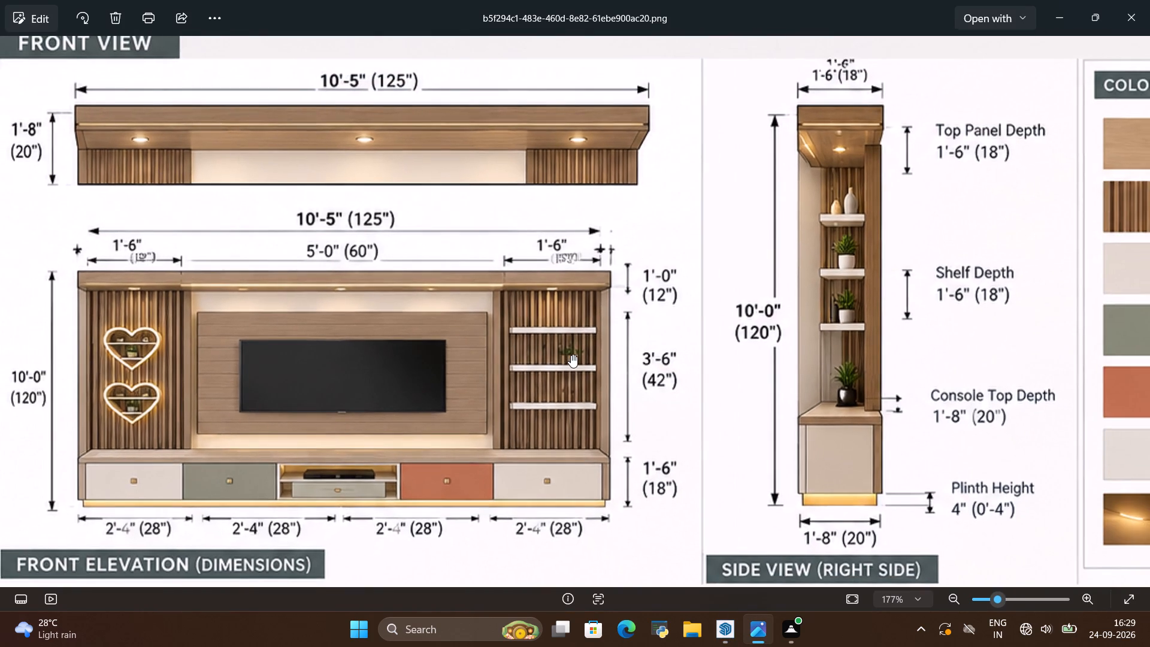
pyautogui.scroll(-4, 571, 355)
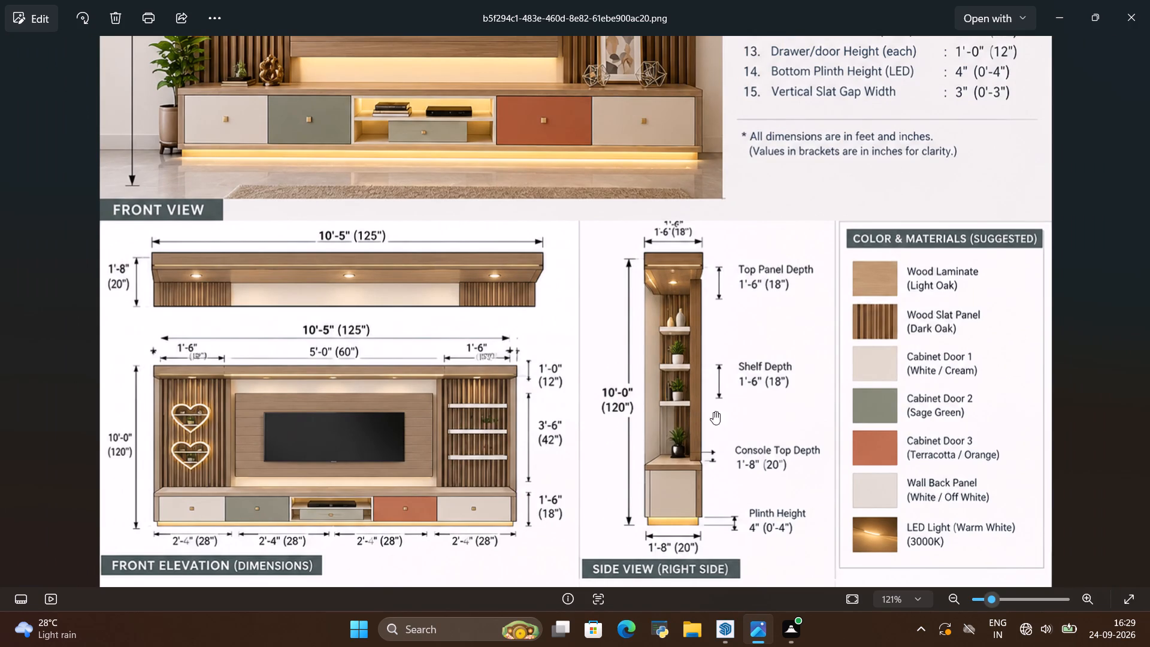
pyautogui.scroll(-4, 752, 415)
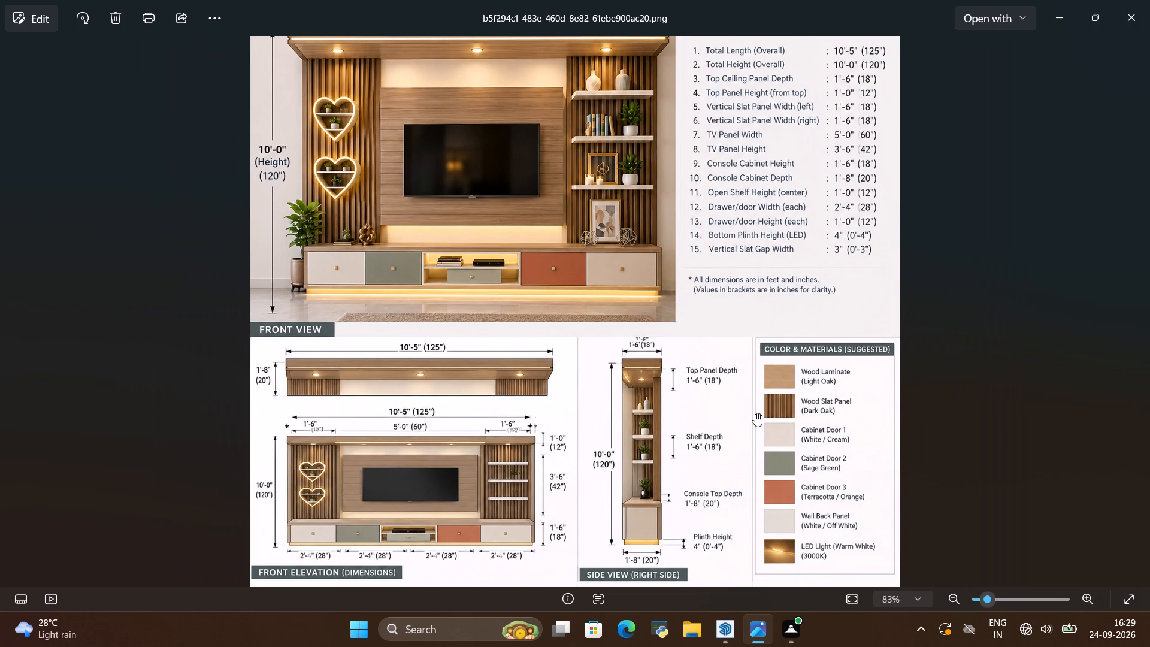
pyautogui.hotkey('alt', 'Tab')
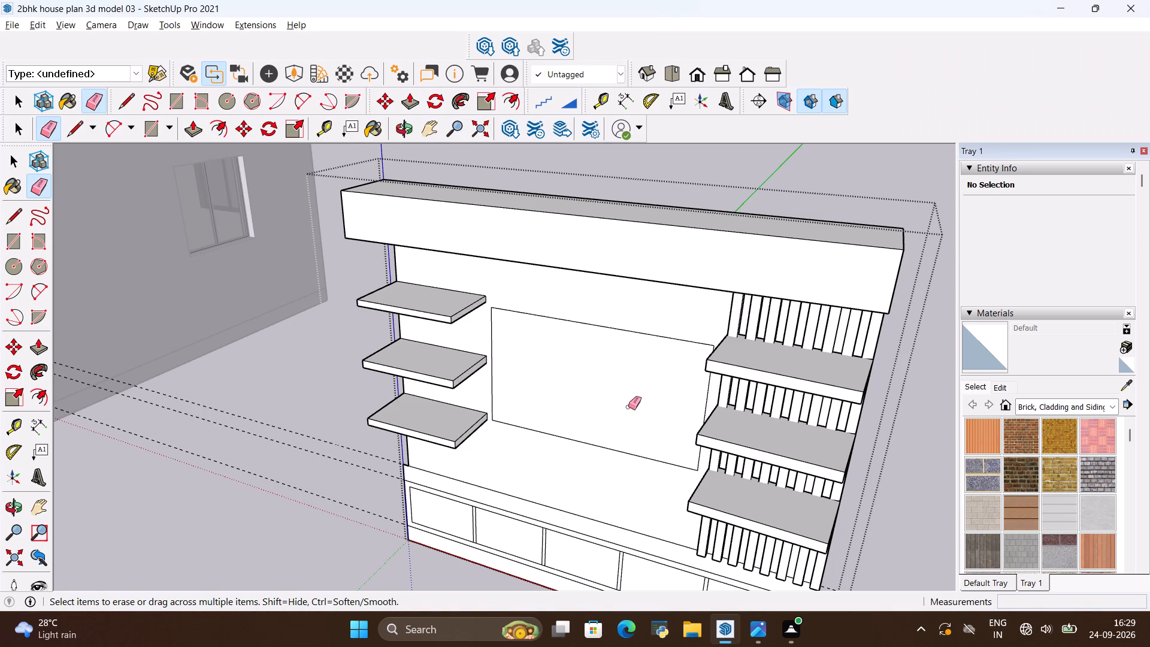
pyautogui.press('p')
pyautogui.click(627, 404)
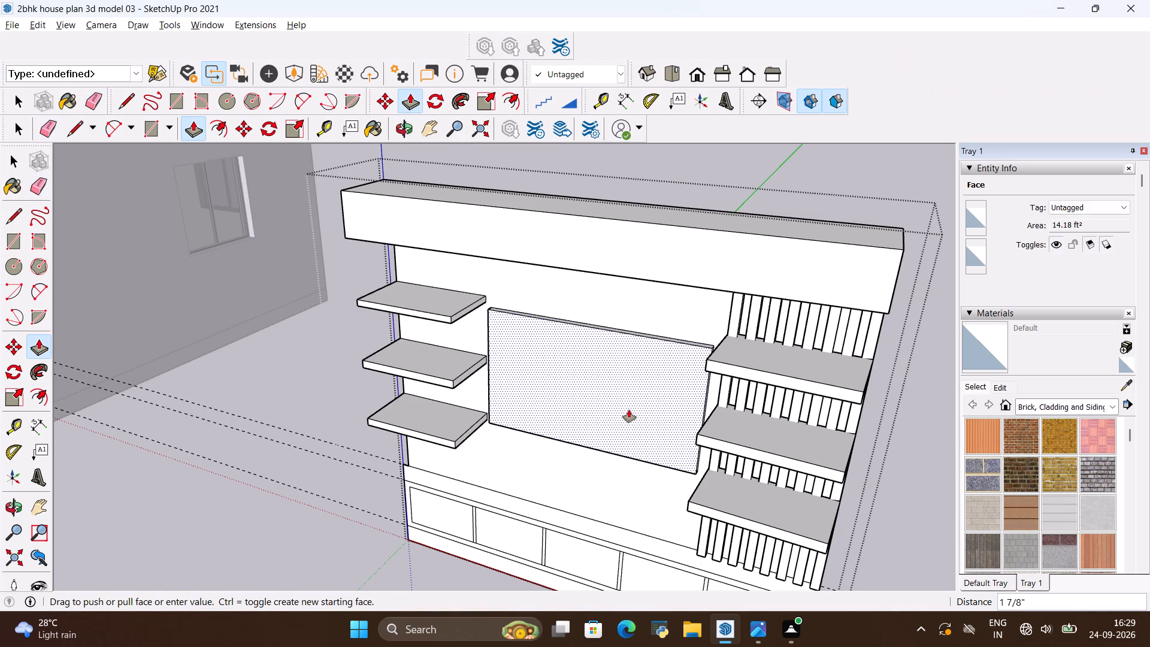
pyautogui.hotkey('alt', 'Tab')
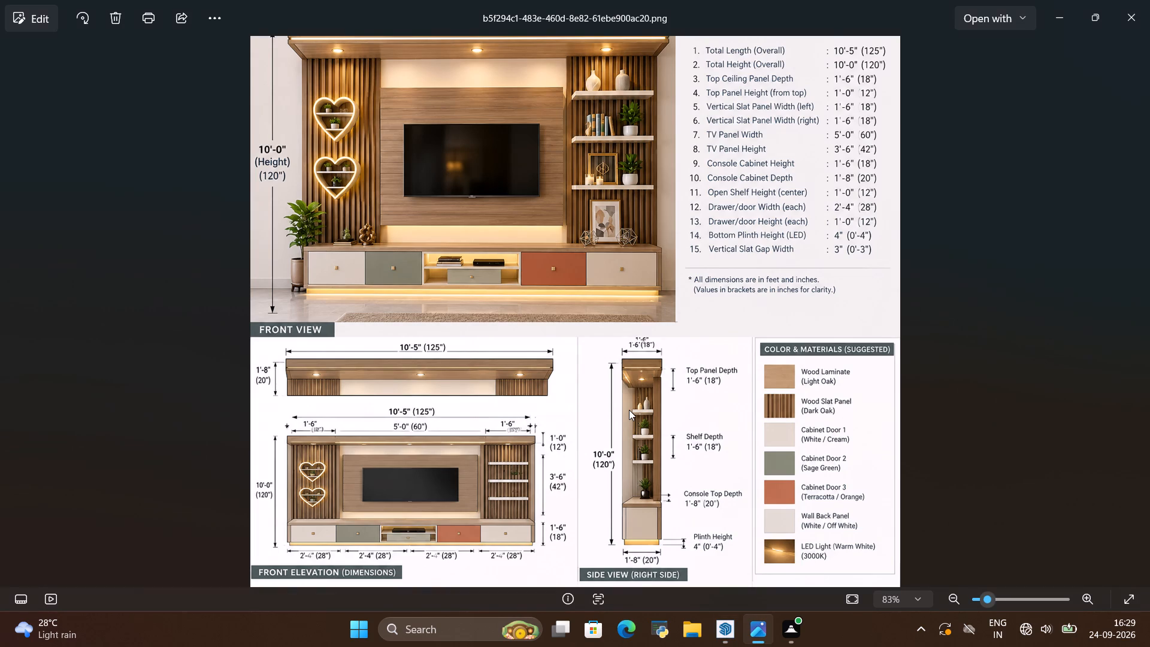
pyautogui.hotkey('alt', 'Tab')
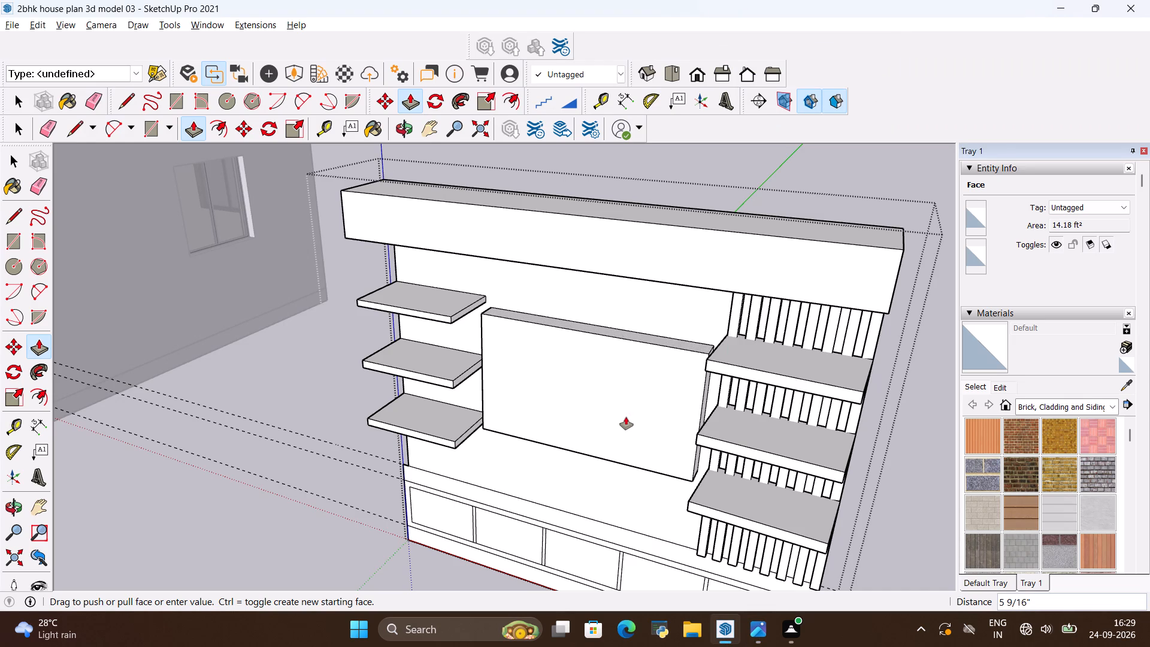
pyautogui.press('BackSpace')
pyautogui.press('2')
pyautogui.hotkey('shift', '"')
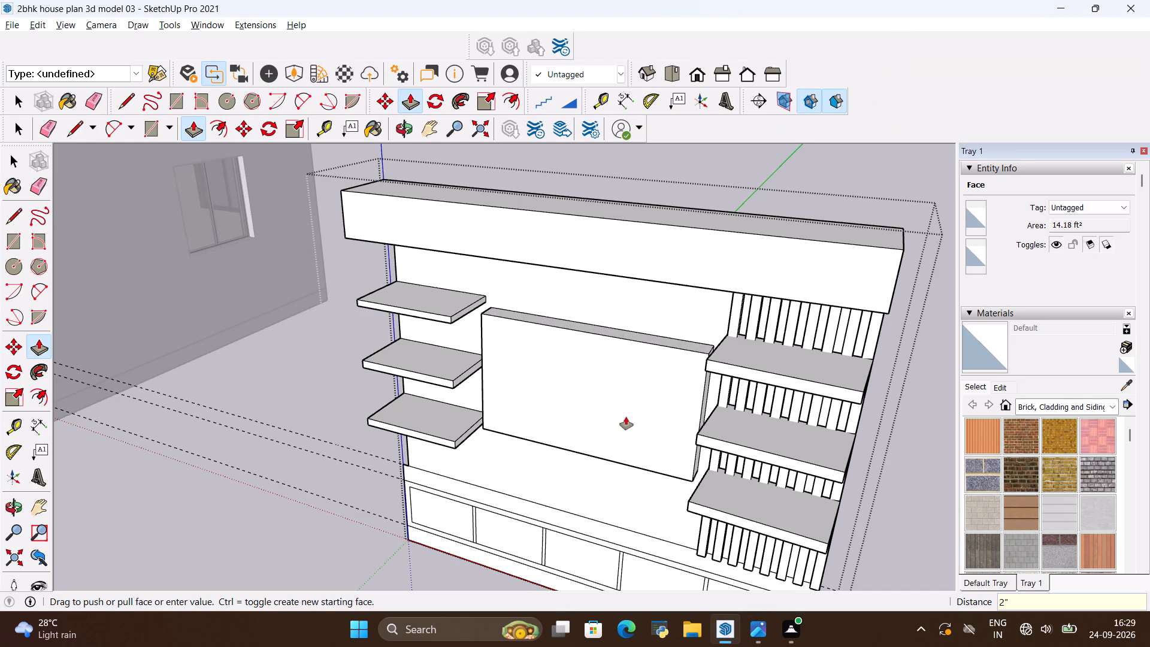
pyautogui.press('Return')
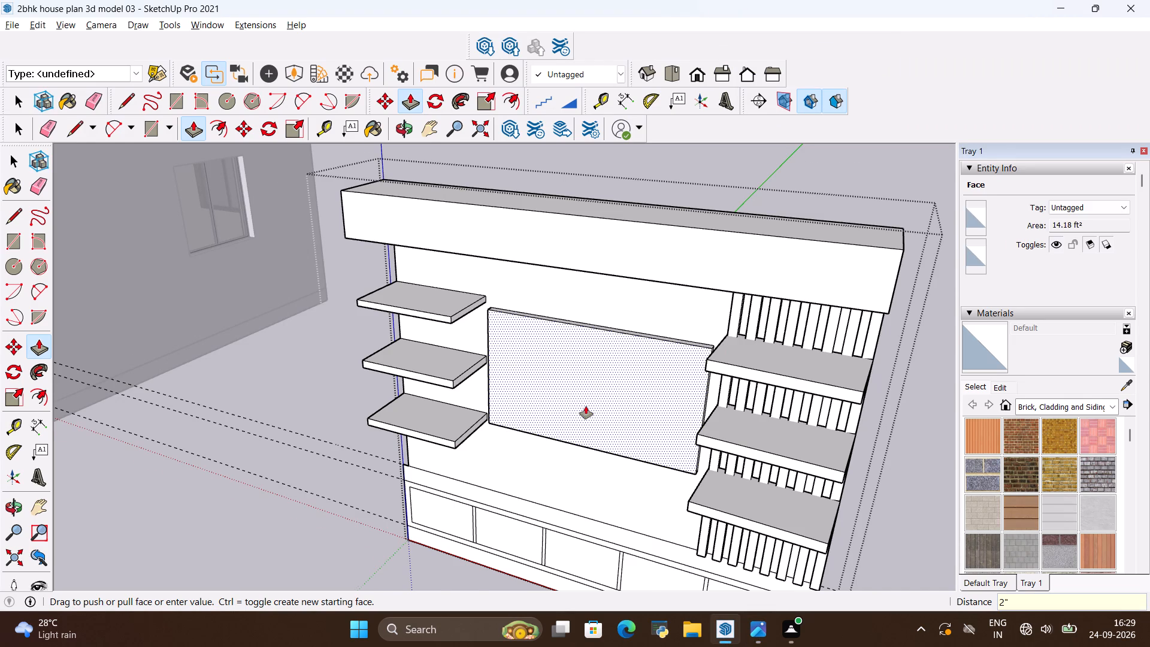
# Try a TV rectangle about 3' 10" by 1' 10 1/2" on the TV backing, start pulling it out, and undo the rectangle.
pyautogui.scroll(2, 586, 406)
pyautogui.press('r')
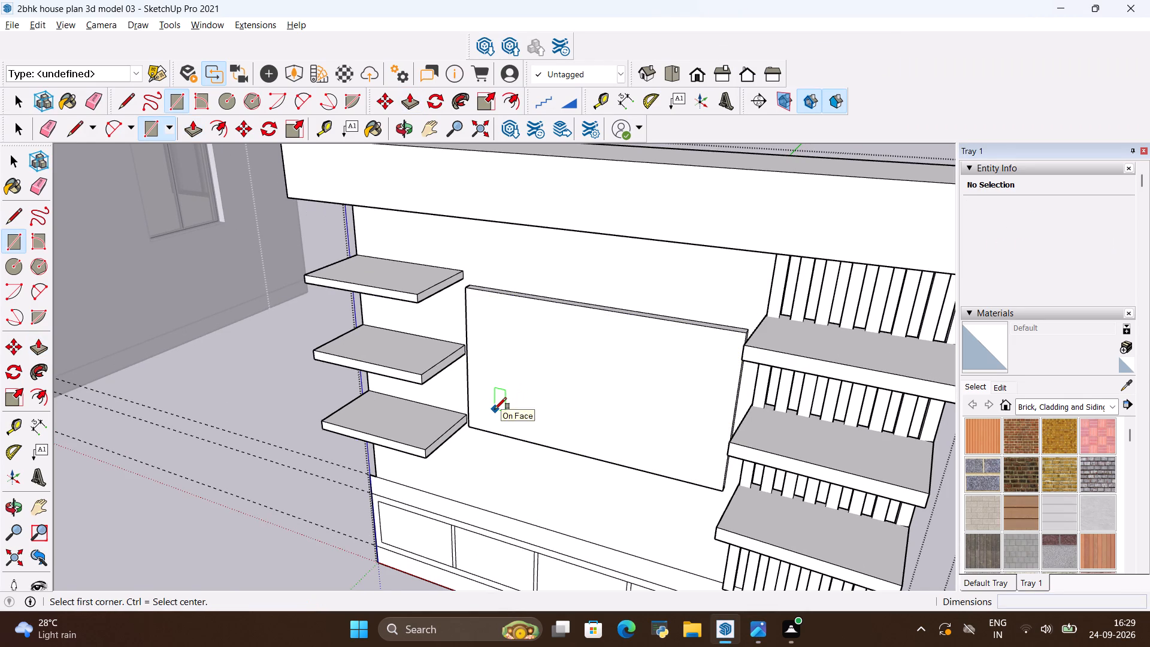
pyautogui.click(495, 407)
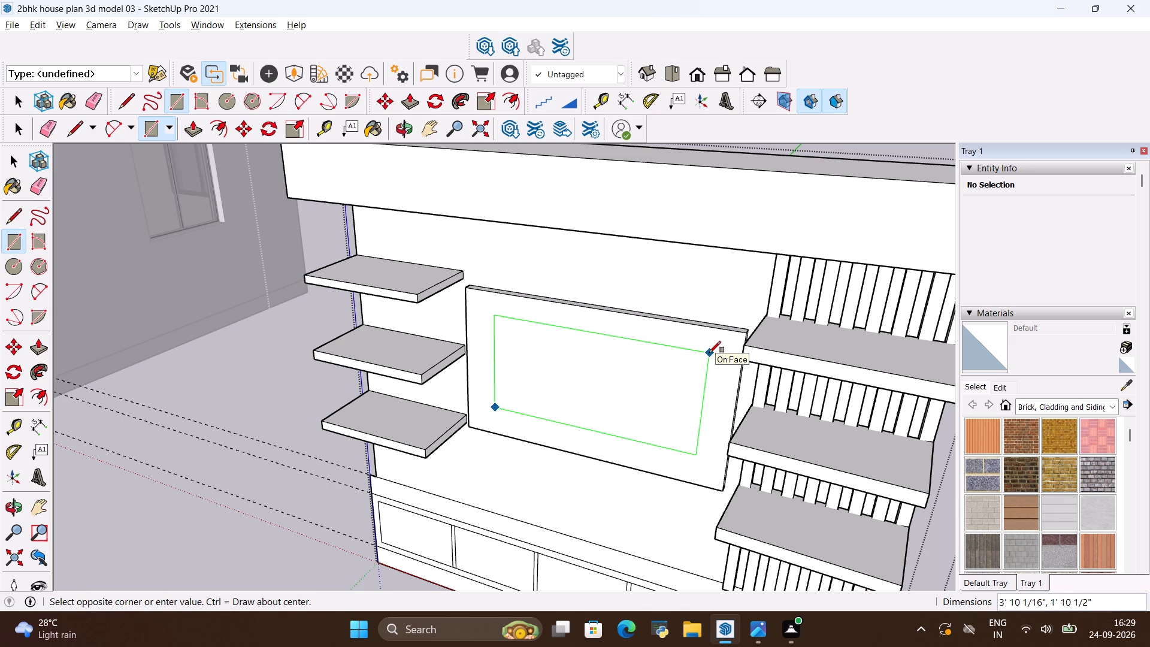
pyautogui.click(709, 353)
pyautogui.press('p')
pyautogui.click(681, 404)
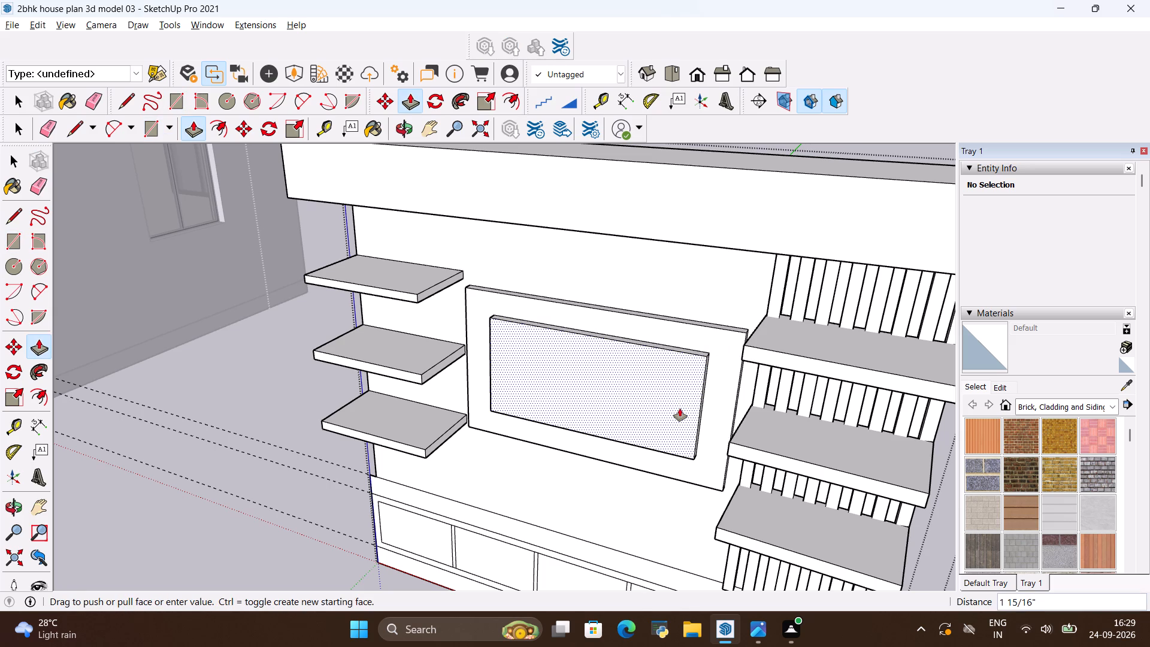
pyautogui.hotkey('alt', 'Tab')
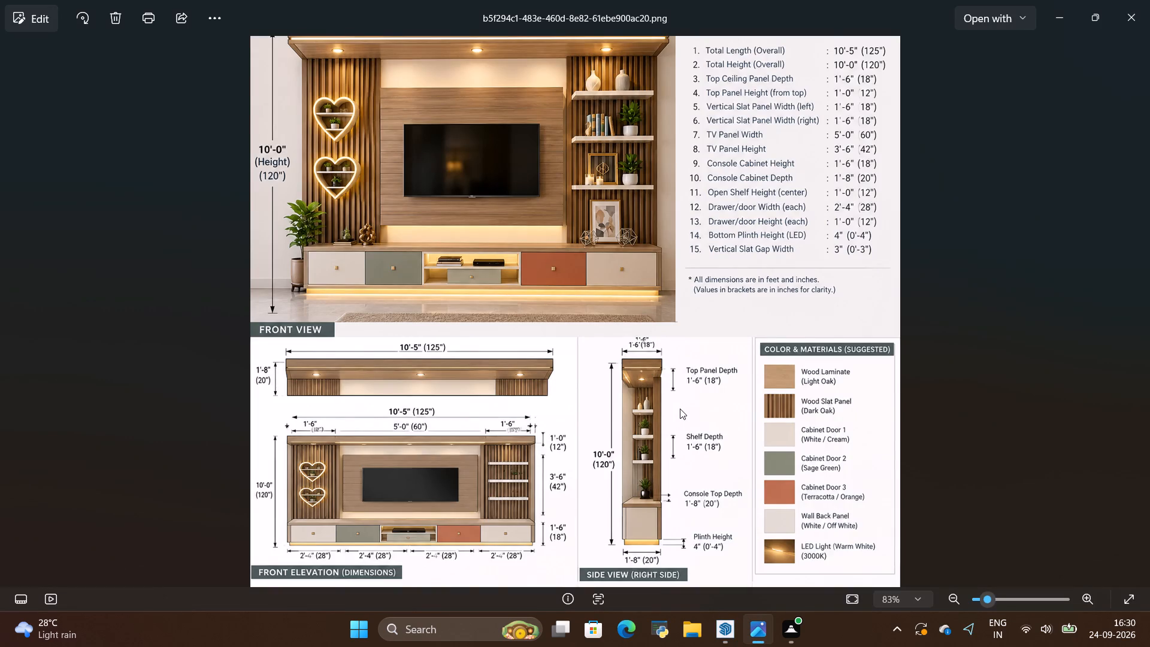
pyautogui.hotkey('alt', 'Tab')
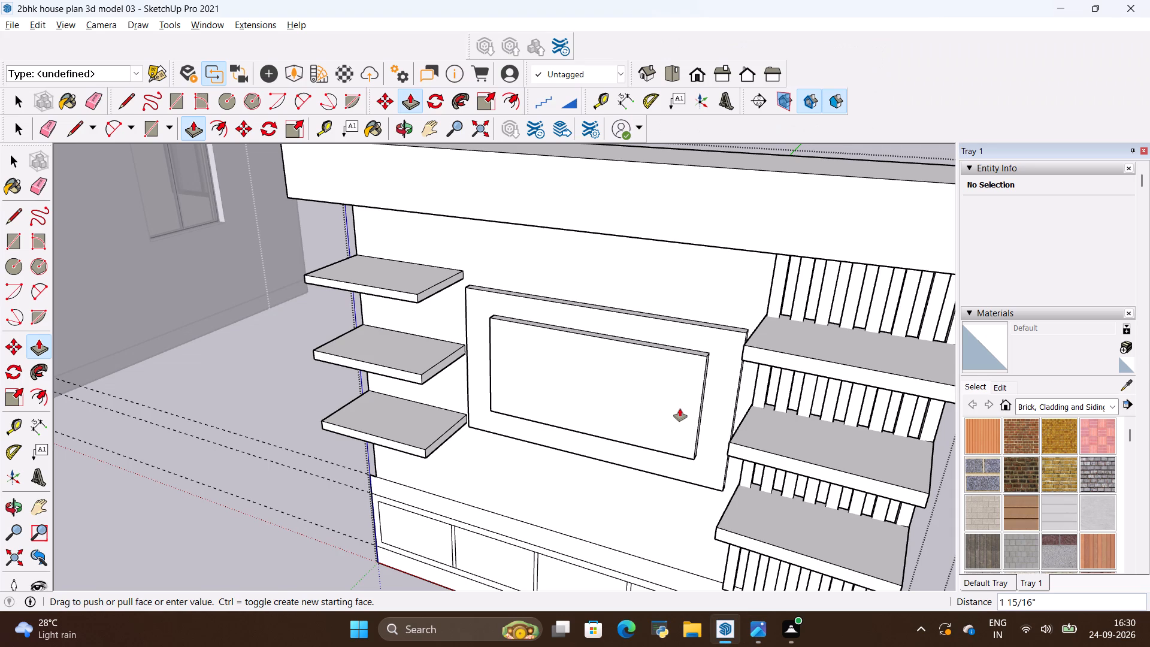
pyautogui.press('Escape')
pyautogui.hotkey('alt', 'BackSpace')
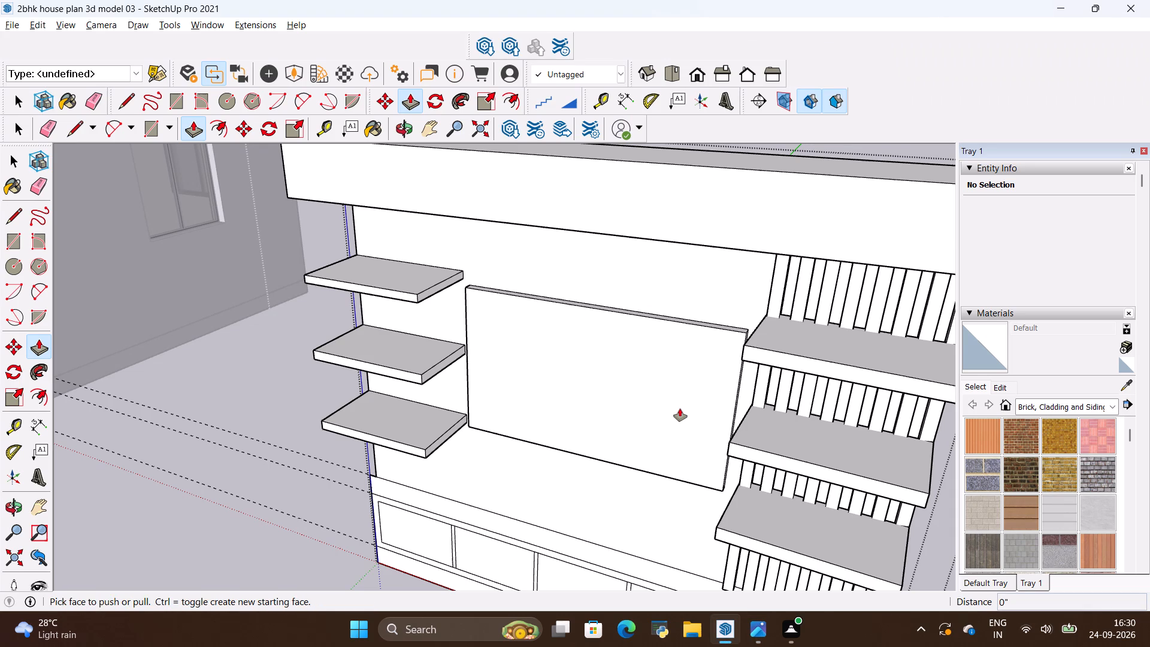
# Check which wall-unit geometry is connected to the TV backing by selecting its face and connected parts.
pyautogui.press('space')
pyautogui.tripleClick(651, 377)
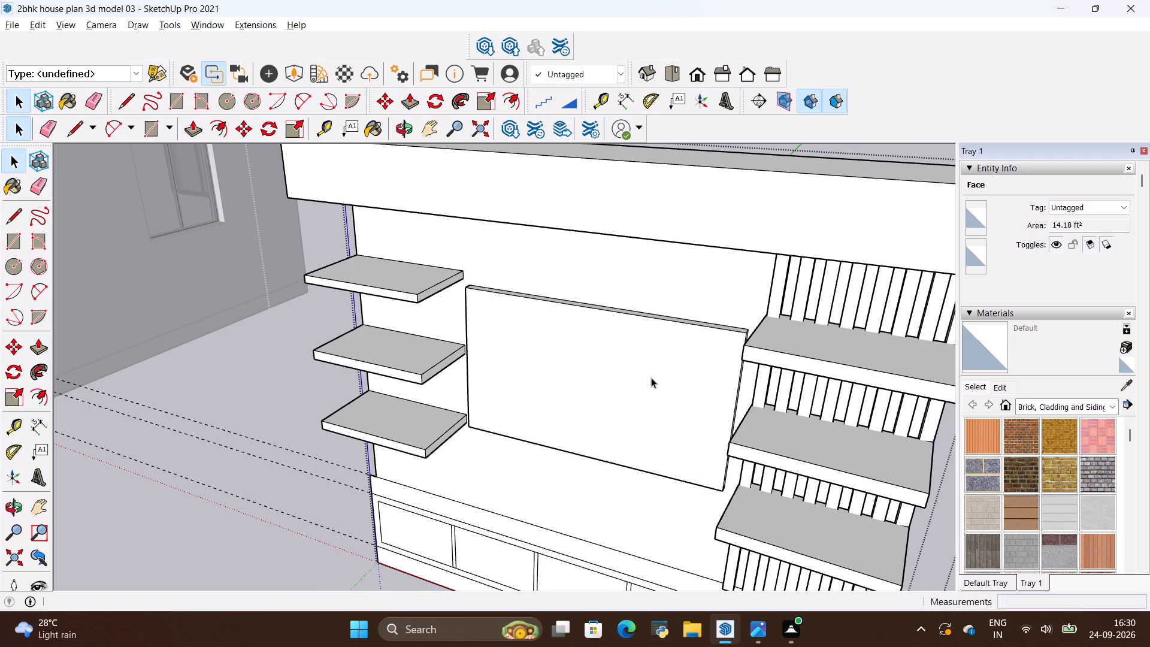
pyautogui.click(308, 420)
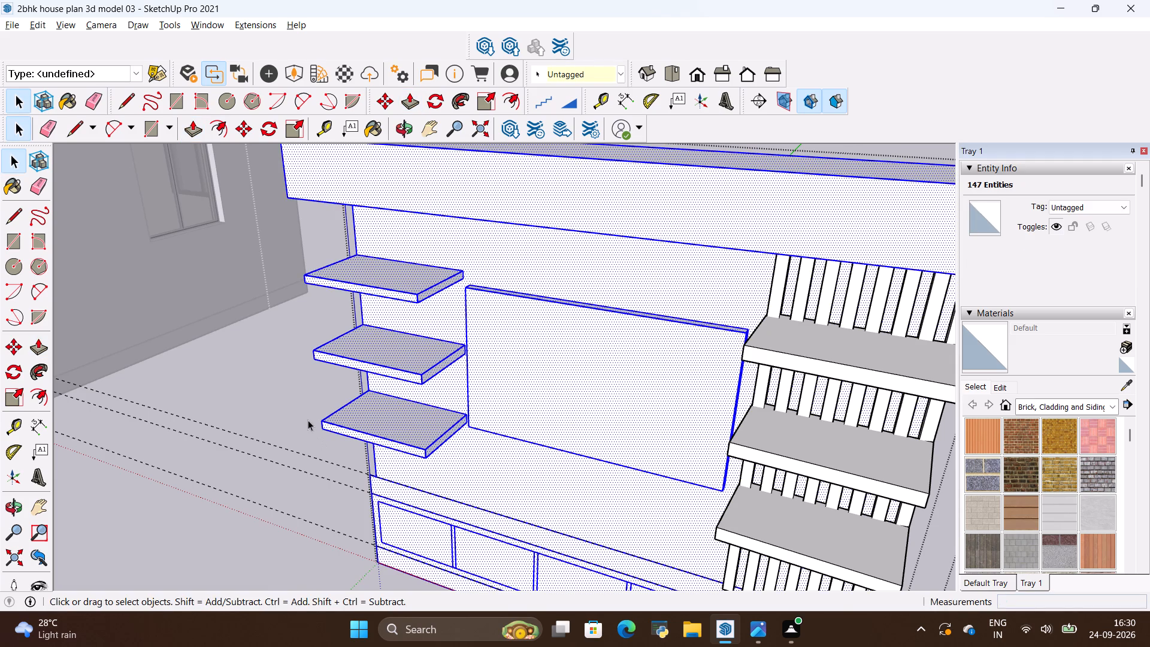
pyautogui.click(558, 417)
pyautogui.click(567, 412)
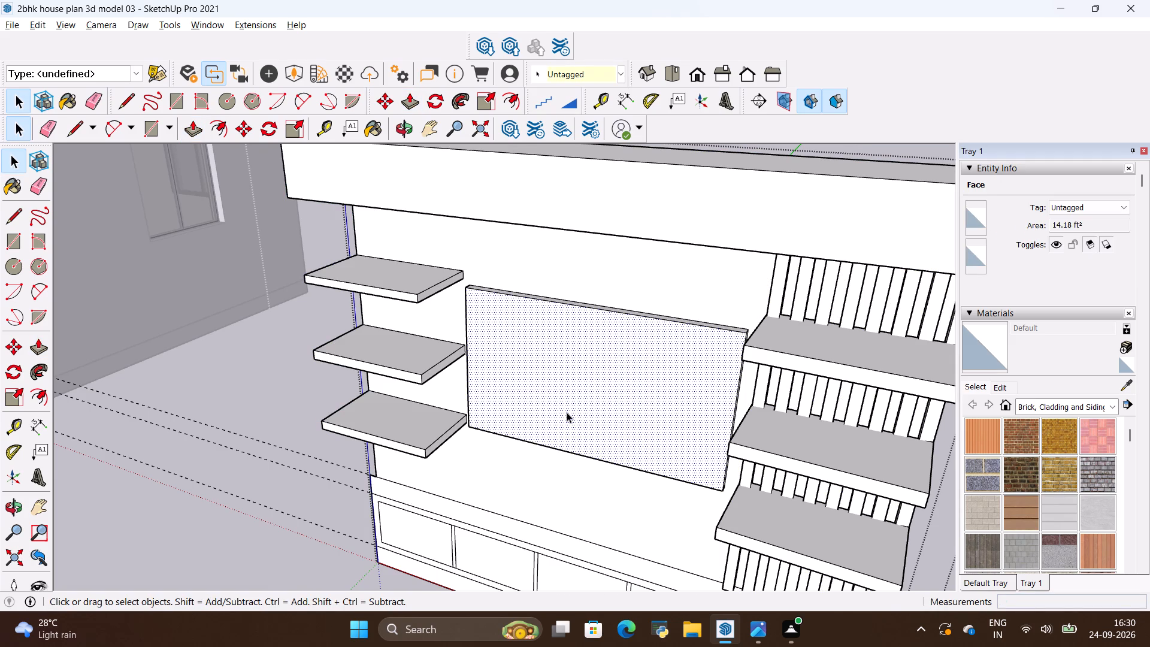
pyautogui.click(615, 283)
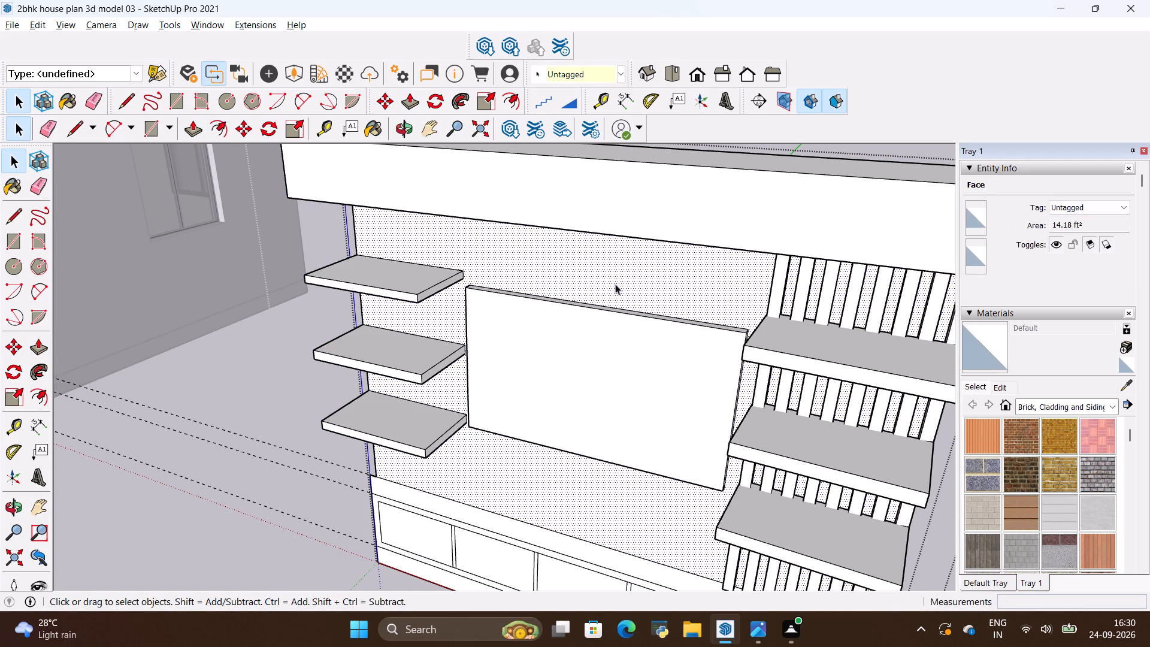
pyautogui.doubleClick(625, 370)
pyautogui.tripleClick(625, 370)
pyautogui.click(625, 370)
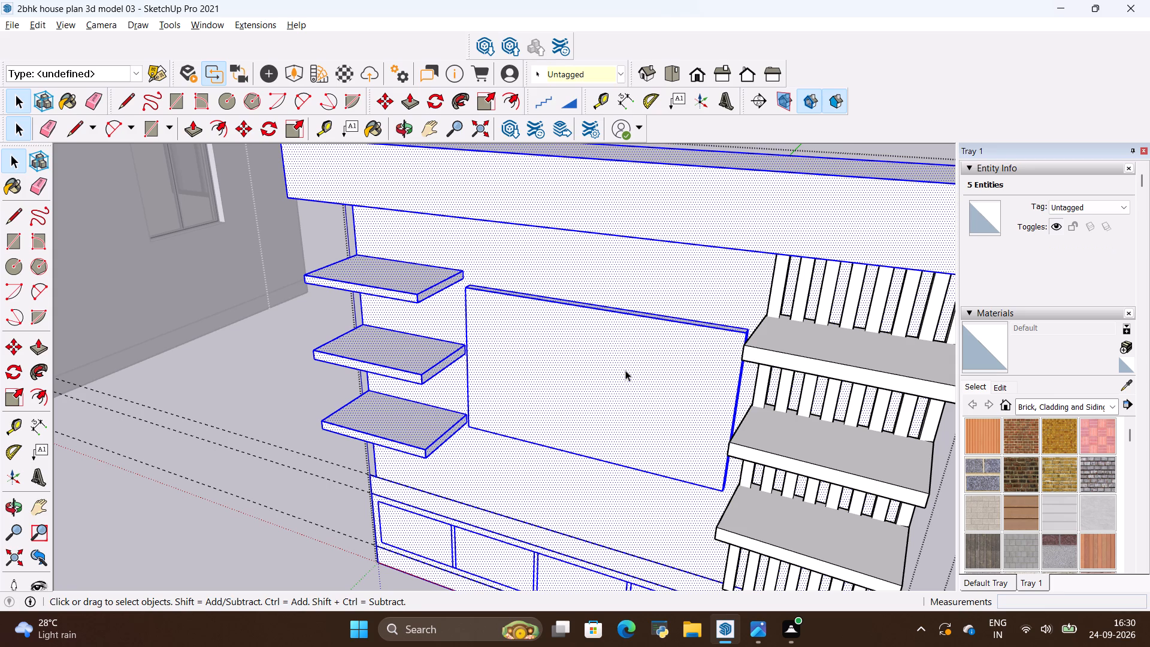
pyautogui.tripleClick(625, 370)
pyautogui.click(625, 370)
pyautogui.click(288, 407)
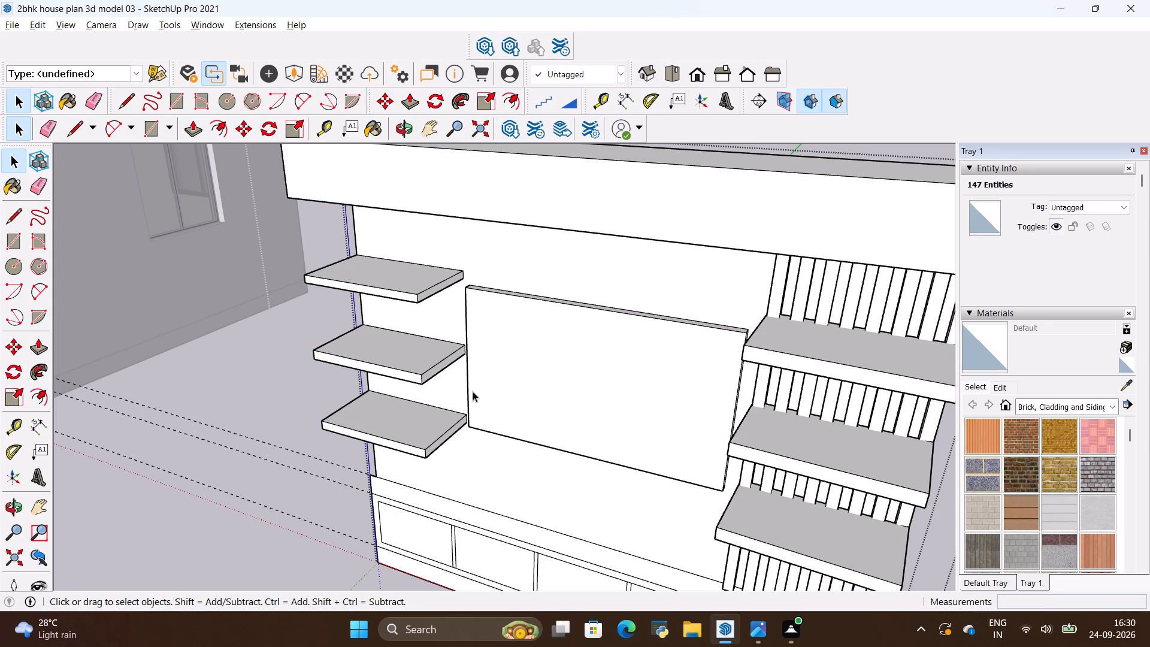
pyautogui.tripleClick(618, 338)
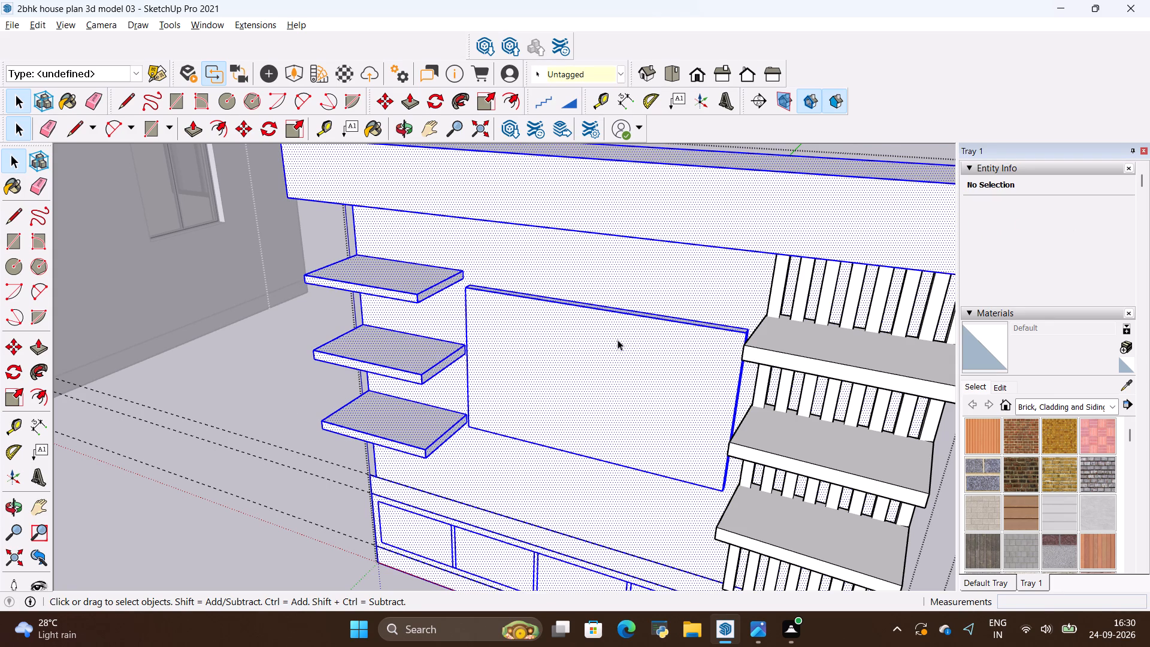
pyautogui.click(287, 384)
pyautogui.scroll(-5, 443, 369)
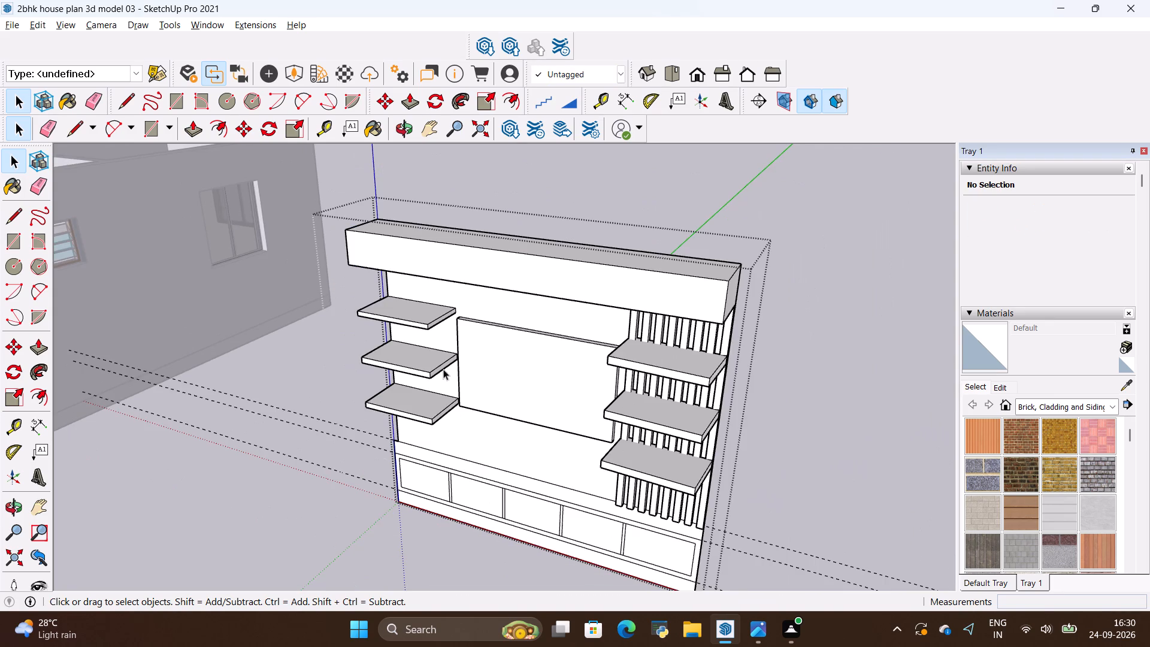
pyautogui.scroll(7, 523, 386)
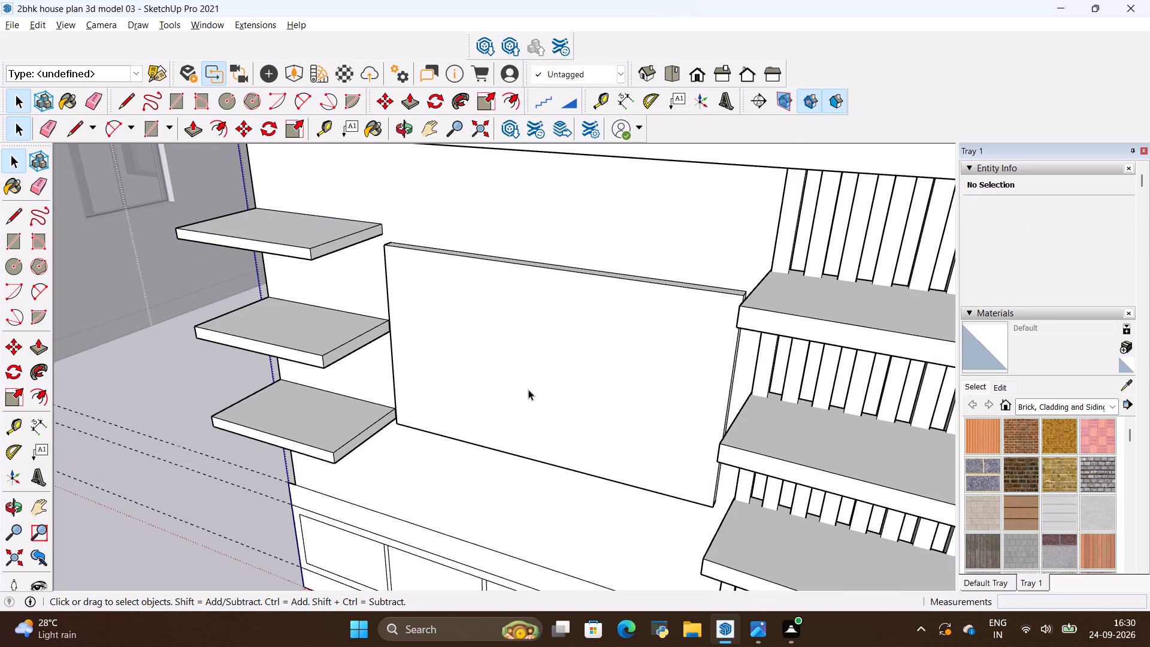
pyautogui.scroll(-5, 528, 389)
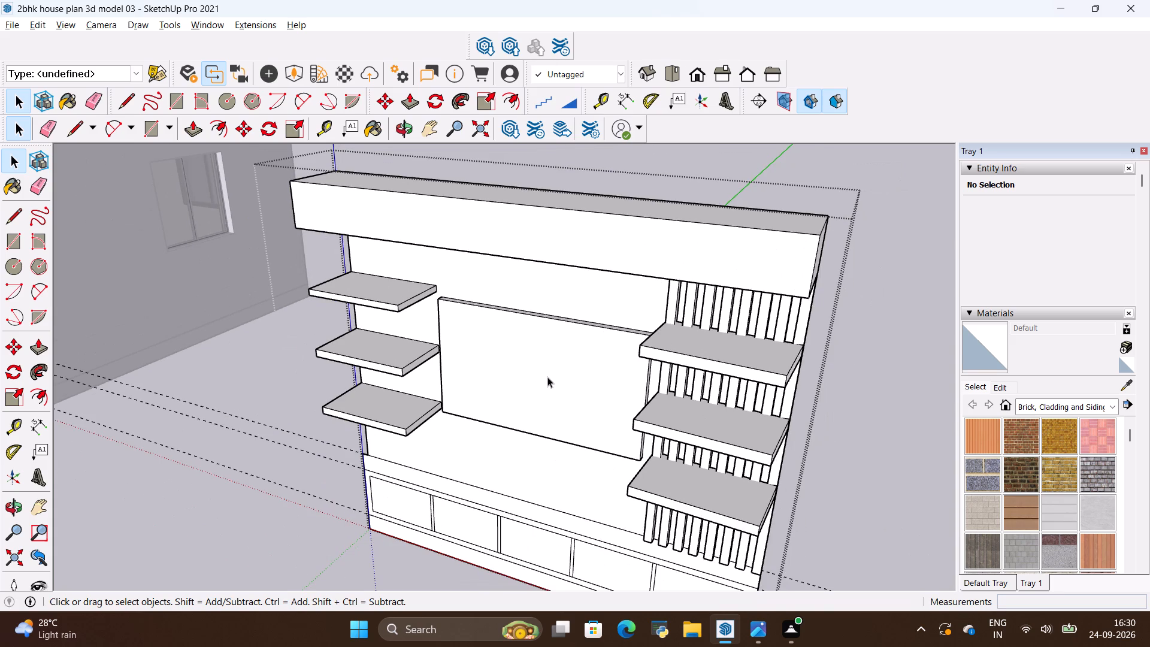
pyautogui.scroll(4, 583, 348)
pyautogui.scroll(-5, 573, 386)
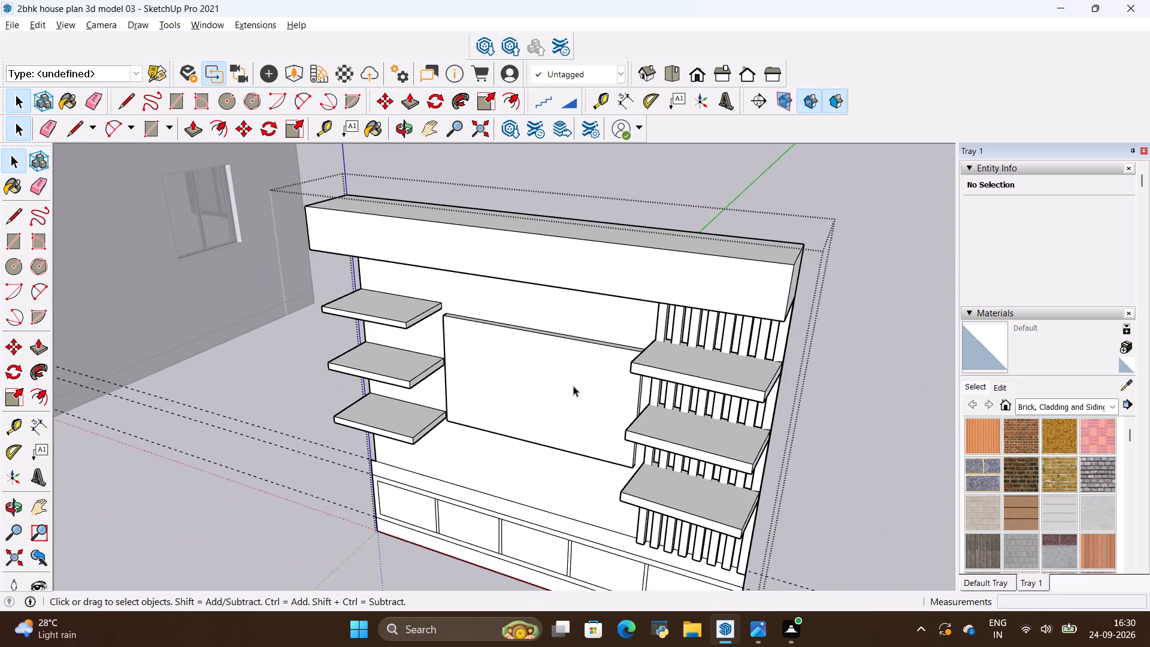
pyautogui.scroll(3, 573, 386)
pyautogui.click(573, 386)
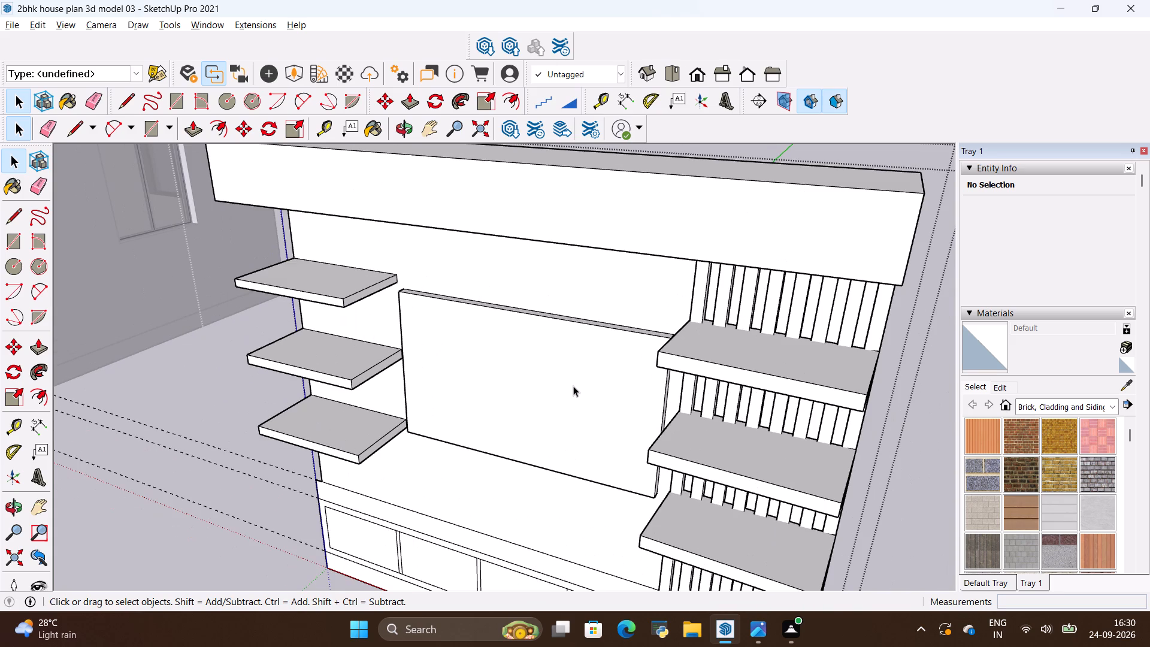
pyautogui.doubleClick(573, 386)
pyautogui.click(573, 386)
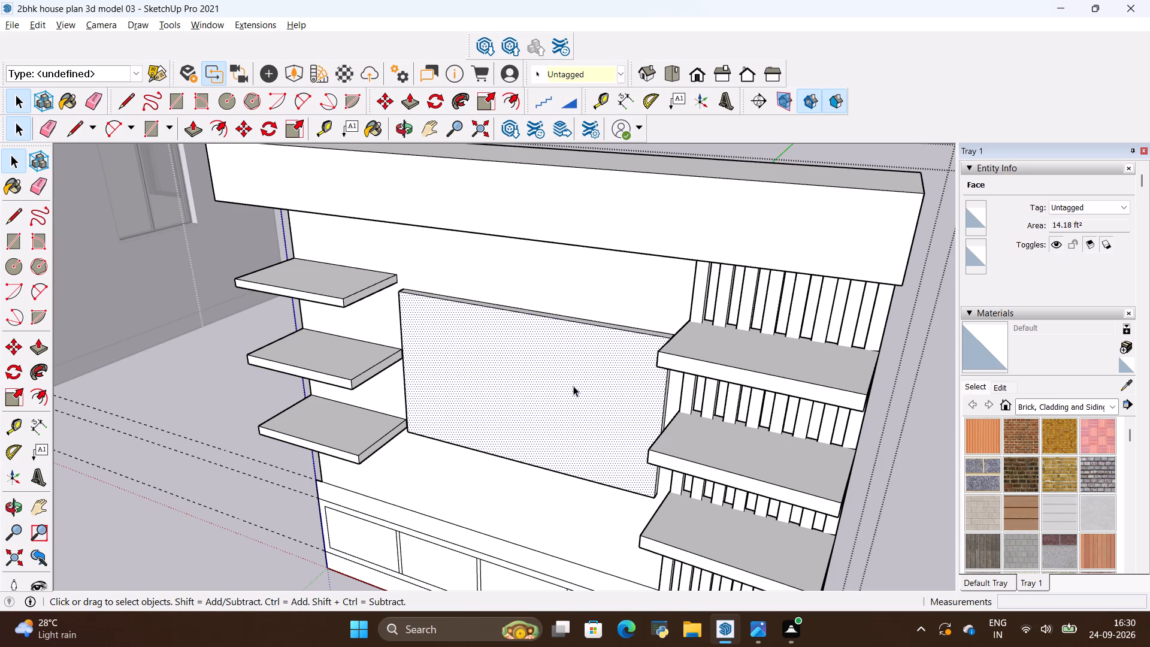
# Draw a TV rectangle about 3' 8 3/4" by 1' 9 3/16" centred on the TV backing face.
pyautogui.press('r')
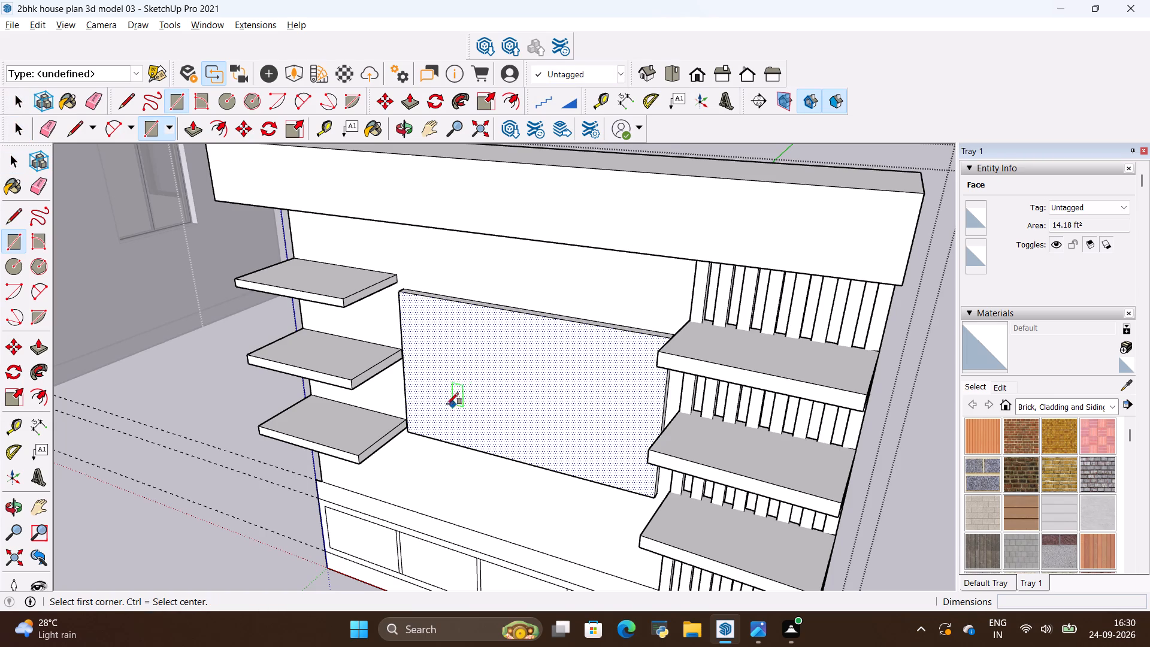
pyautogui.click(432, 409)
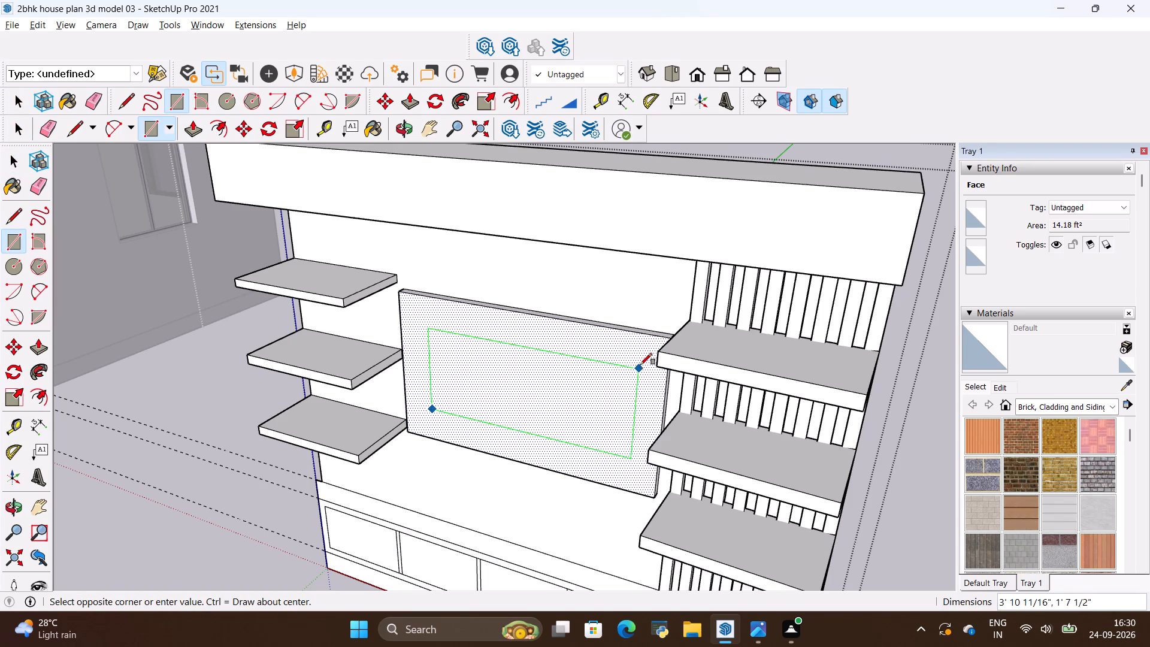
pyautogui.scroll(-2, 641, 362)
pyautogui.moveTo(641, 362); pyautogui.dragTo(757, 323, button='middle')
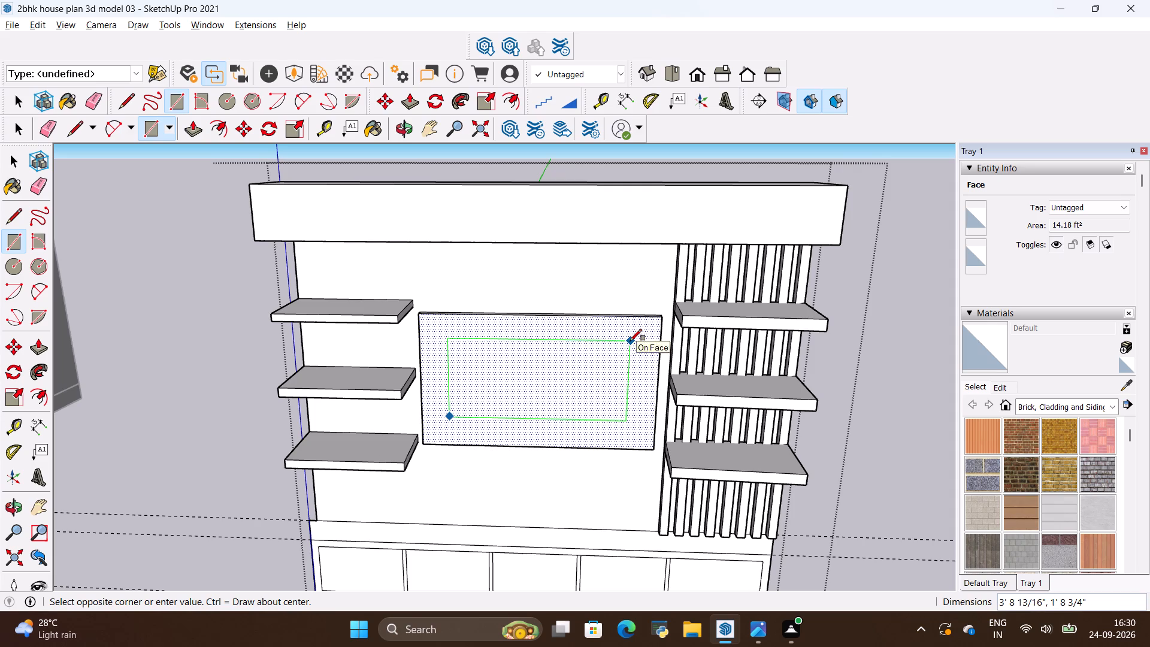
pyautogui.click(630, 339)
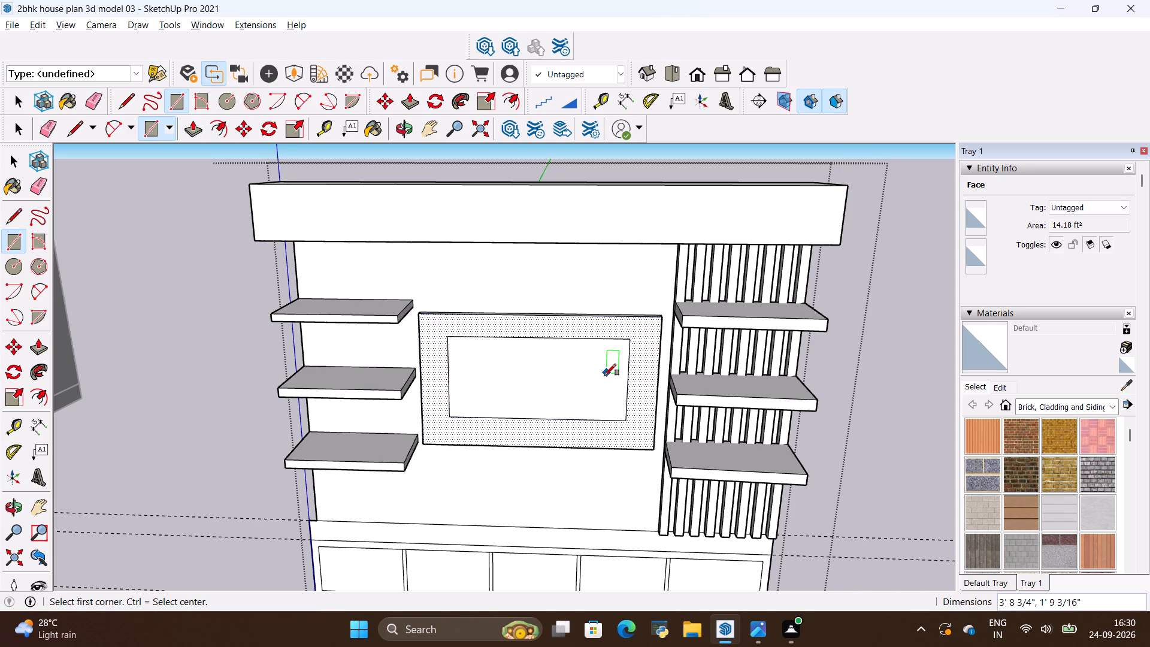
# Pull the TV rectangle's face out 2" from the TV backing.
pyautogui.scroll(3, 603, 377)
pyautogui.press('p')
pyautogui.click(576, 397)
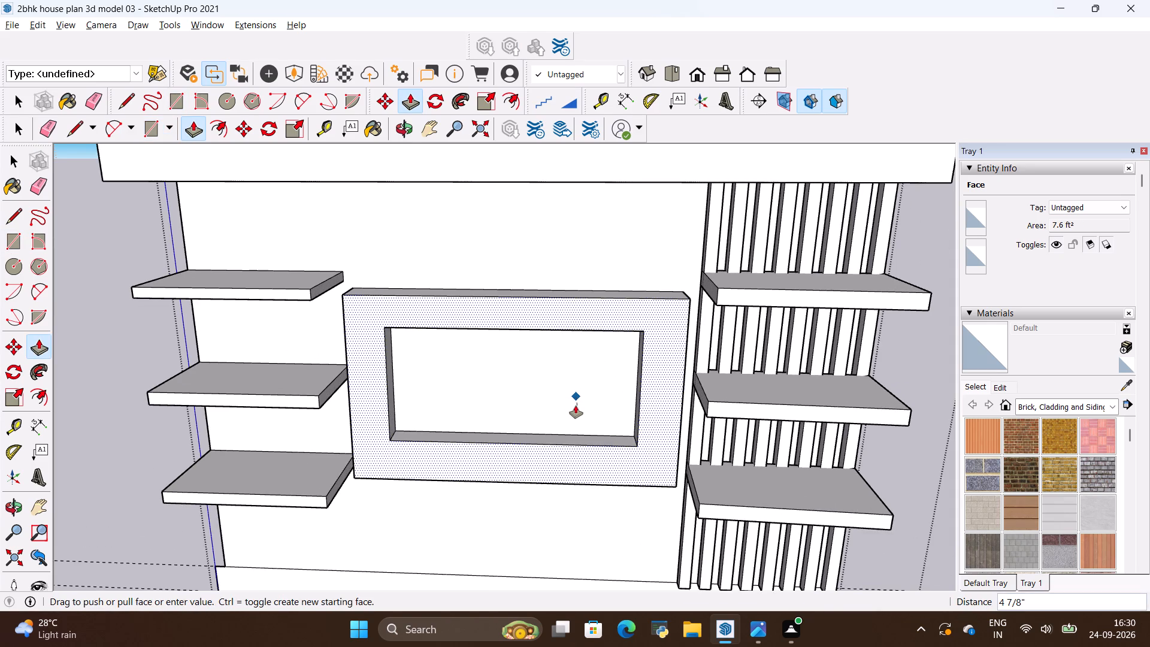
pyautogui.press('Escape')
pyautogui.click(574, 398)
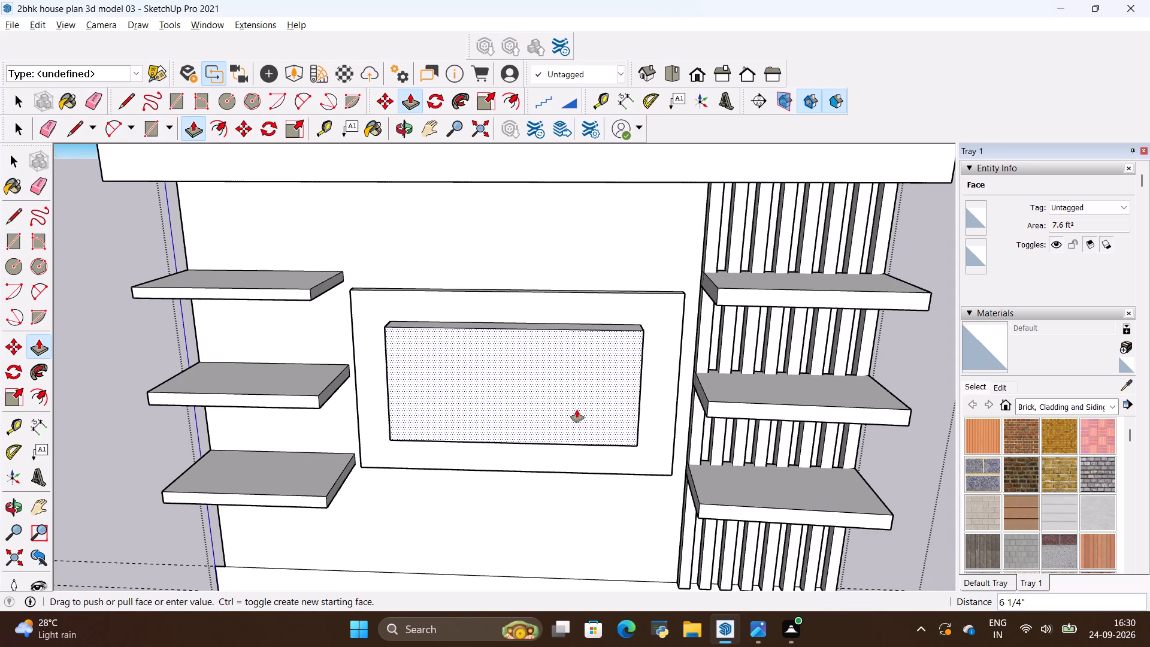
pyautogui.press('BackSpace')
pyautogui.press('2')
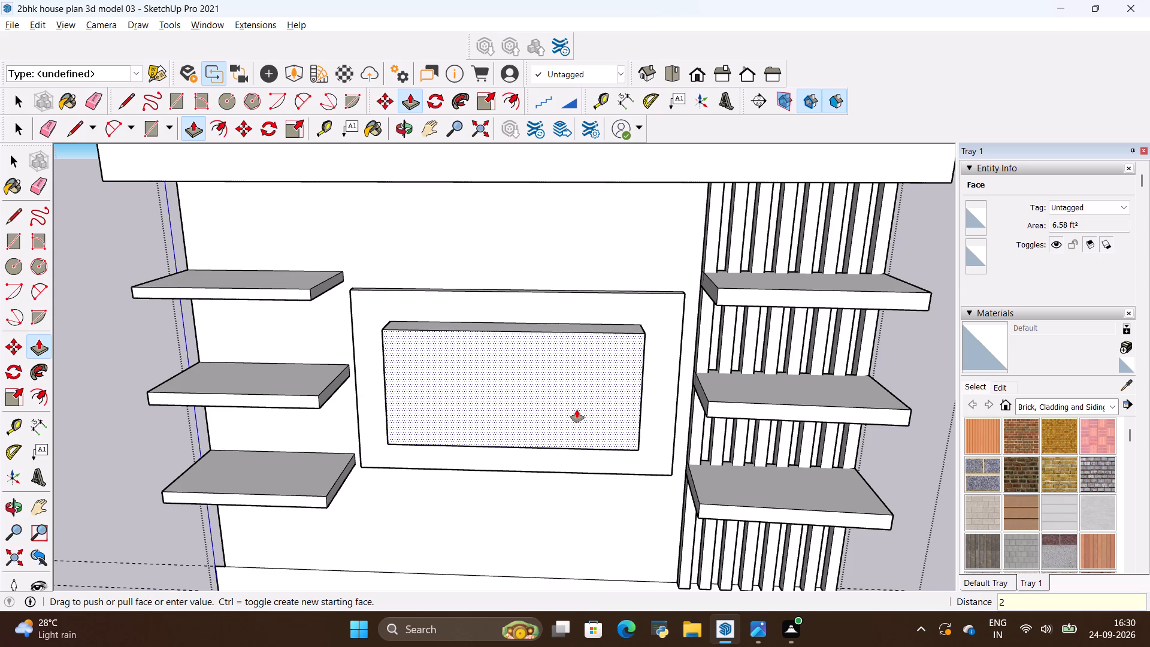
pyautogui.hotkey('shift', '"')
pyautogui.press('Return')
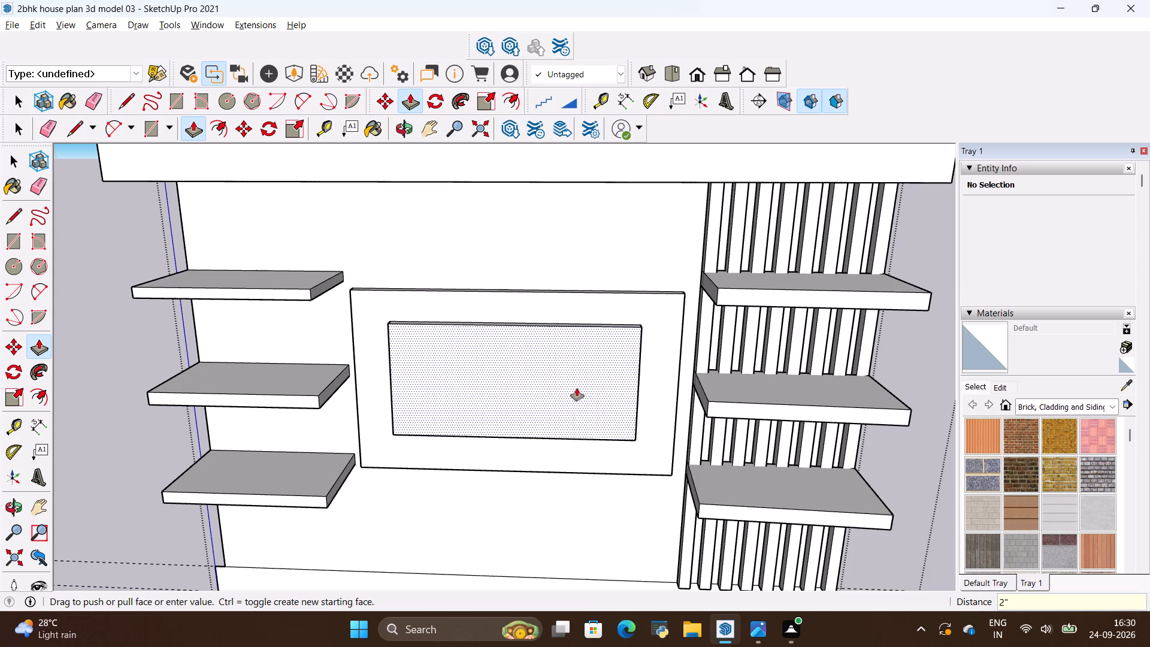
# Inspect the TV from the side and front, and compare the wall unit with the reference image.
pyautogui.scroll(6, 588, 313)
pyautogui.moveTo(633, 366); pyautogui.dragTo(433, 418, button='middle')
pyautogui.scroll(-4, 513, 371)
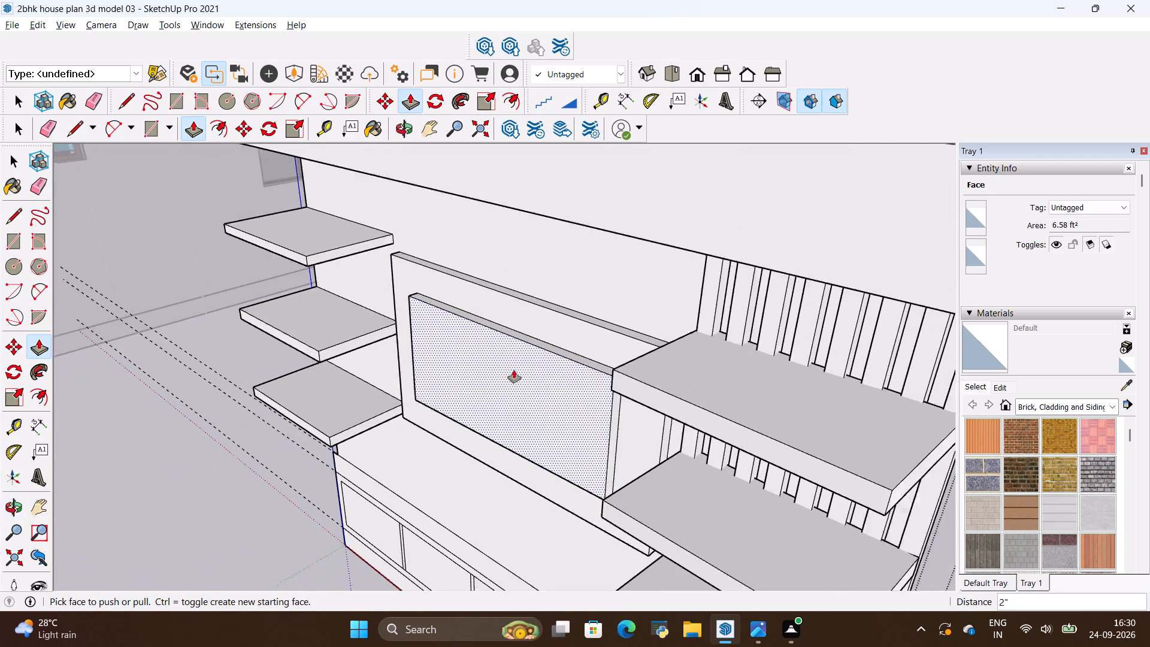
pyautogui.scroll(-1, 514, 370)
pyautogui.moveTo(500, 439); pyautogui.dragTo(676, 368, button='middle')
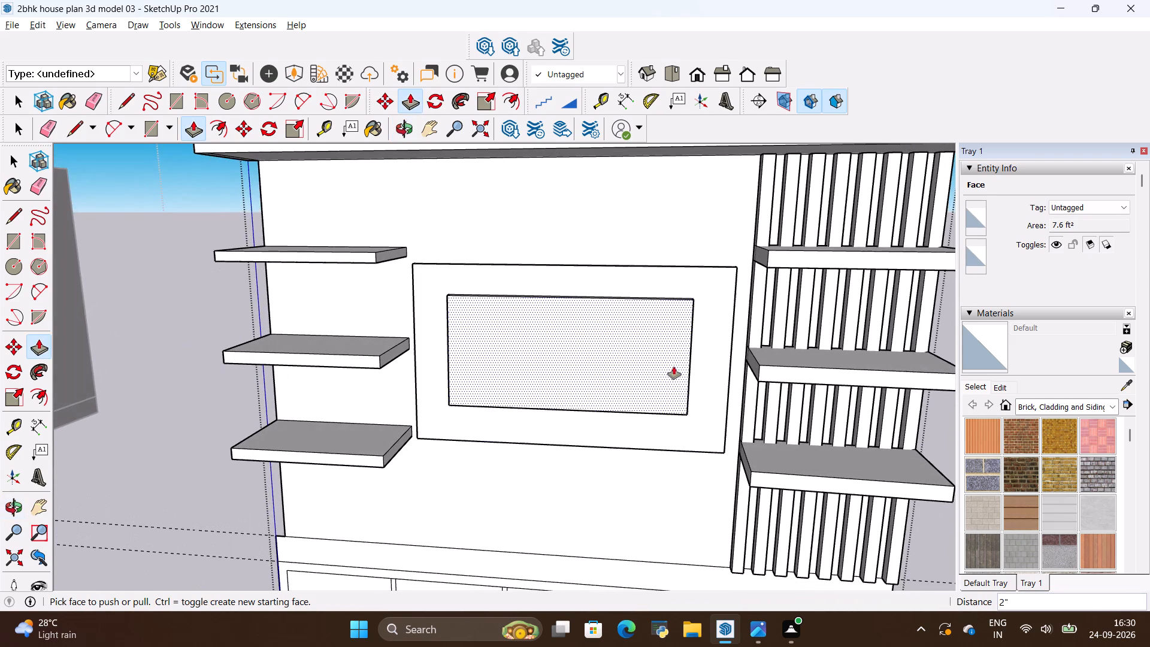
pyautogui.scroll(5, 595, 364)
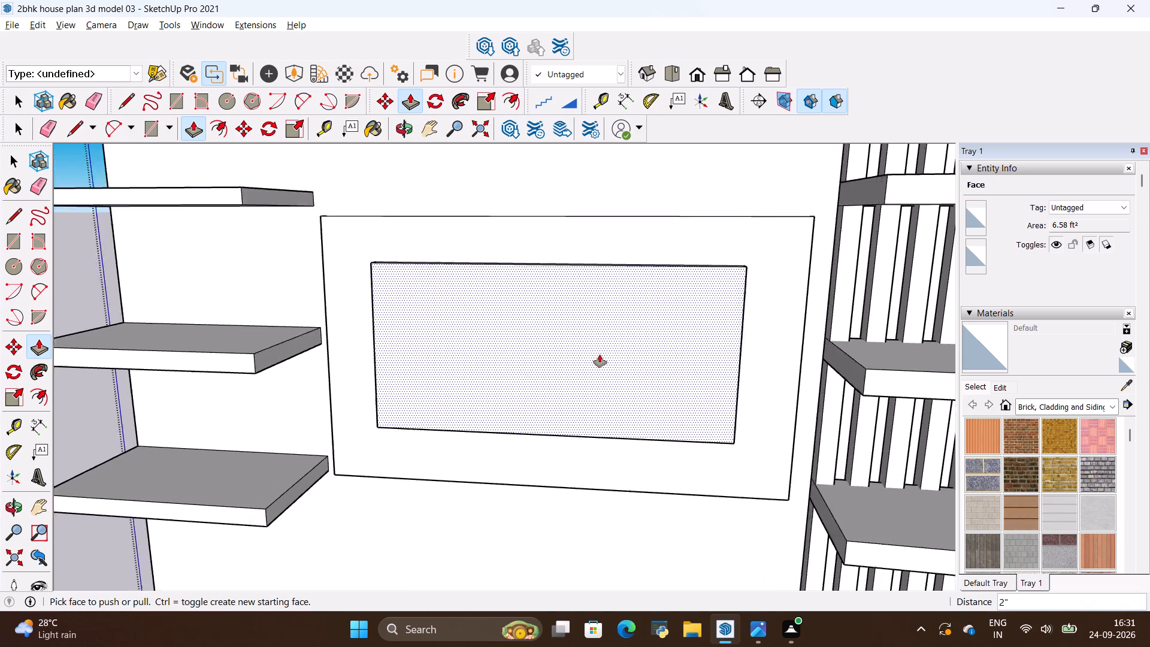
pyautogui.scroll(1, 600, 355)
pyautogui.scroll(-10, 600, 355)
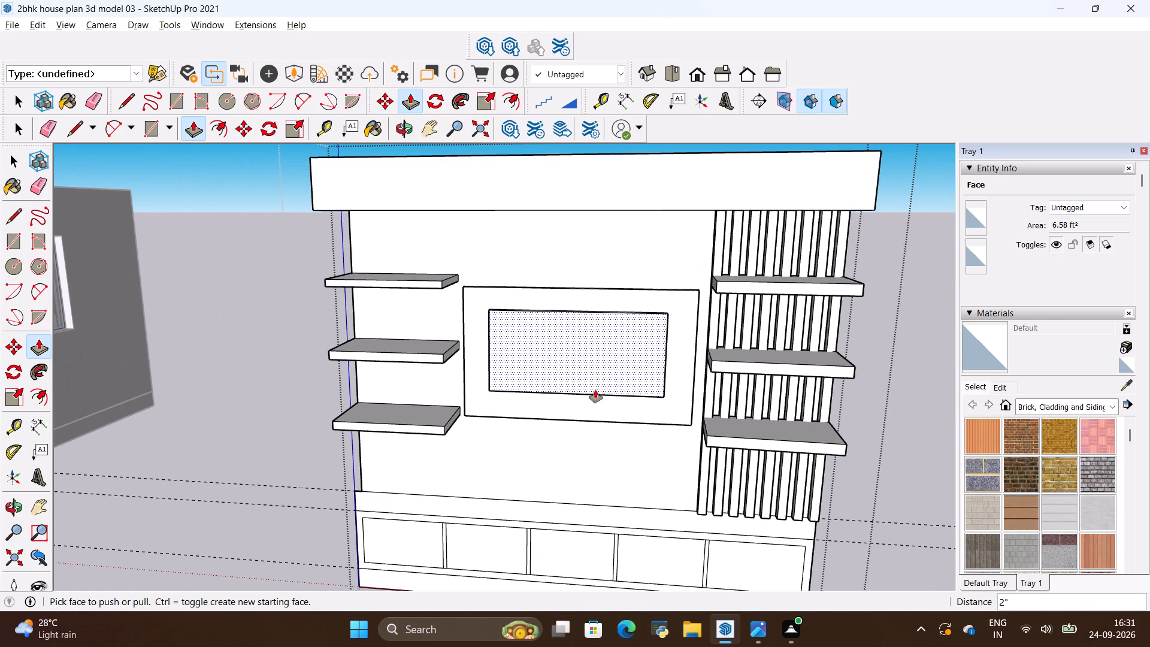
pyautogui.hotkey('alt', 'Tab')
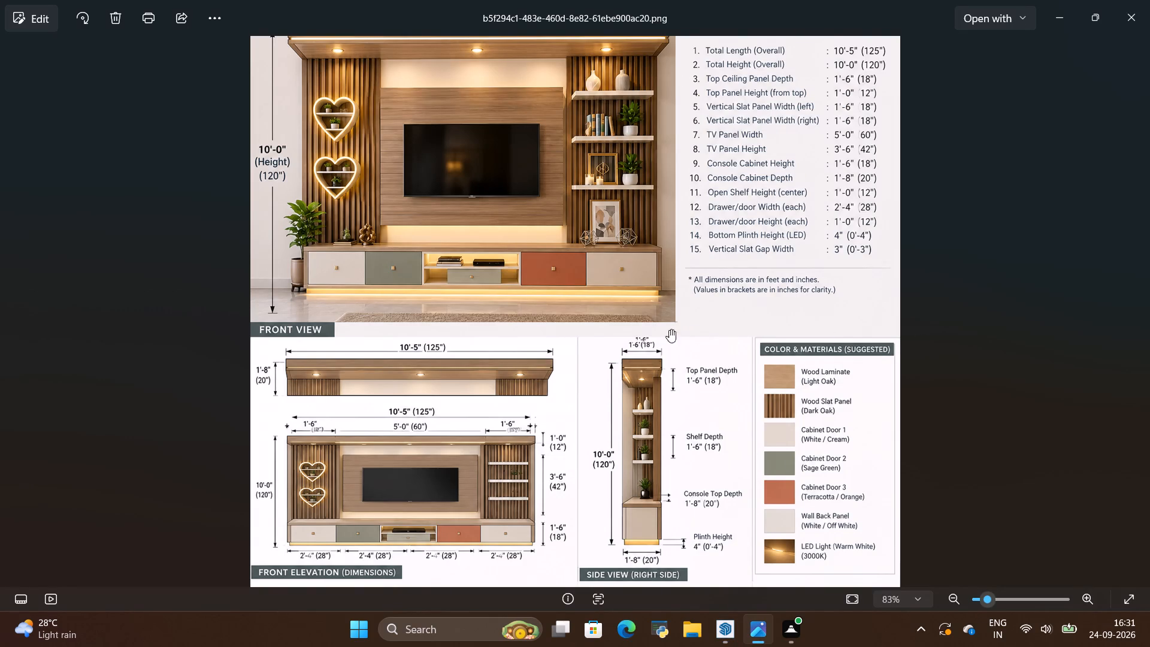
pyautogui.hotkey('alt', 'Tab')
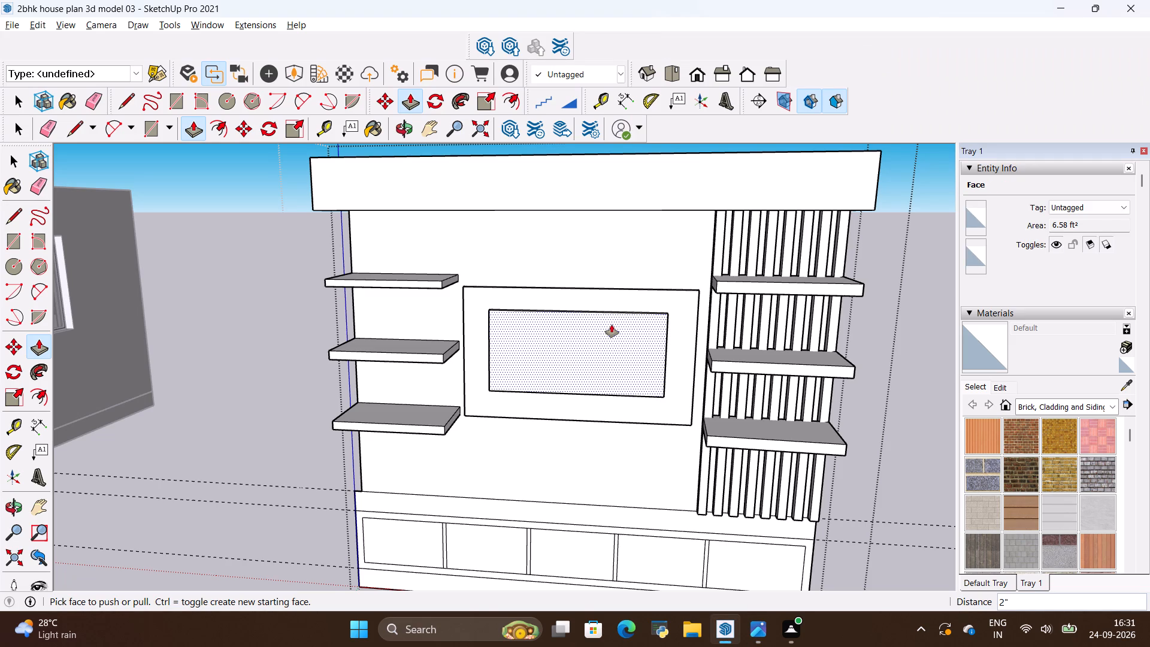
# Unhide the hidden slat panel on the left side of the wall unit.
pyautogui.rightClick(419, 239)
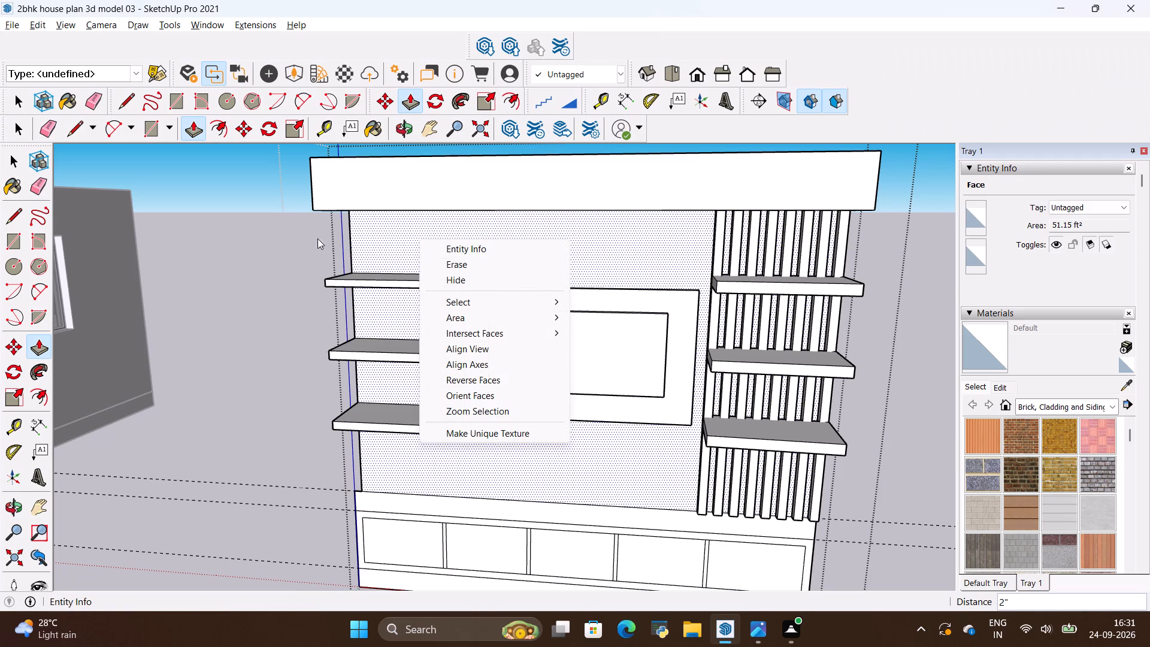
pyautogui.click(63, 24)
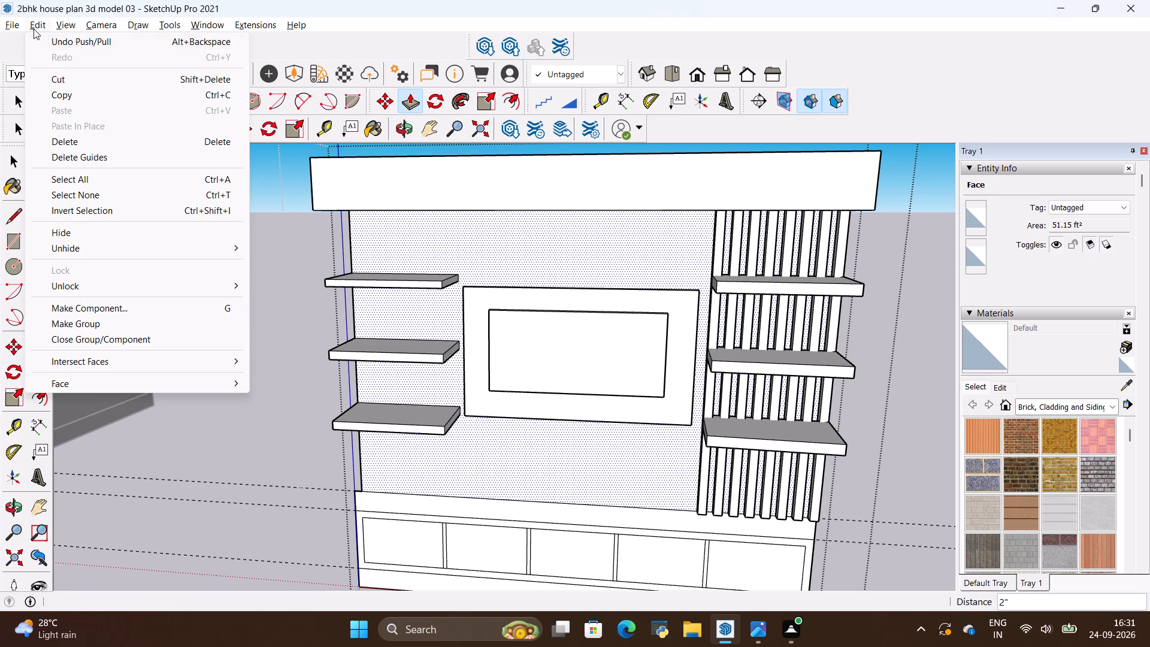
pyautogui.click(149, 249)
pyautogui.click(289, 277)
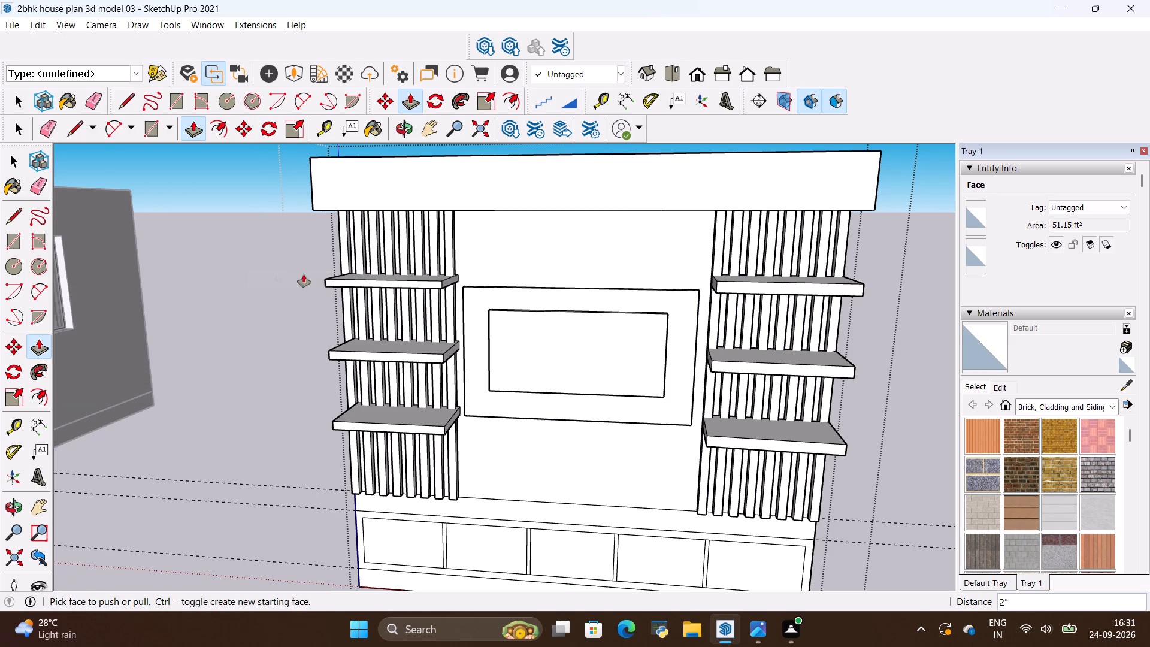
# Inspect the wall unit's slat panels, shelves and TV from the front.
pyautogui.scroll(1, 511, 347)
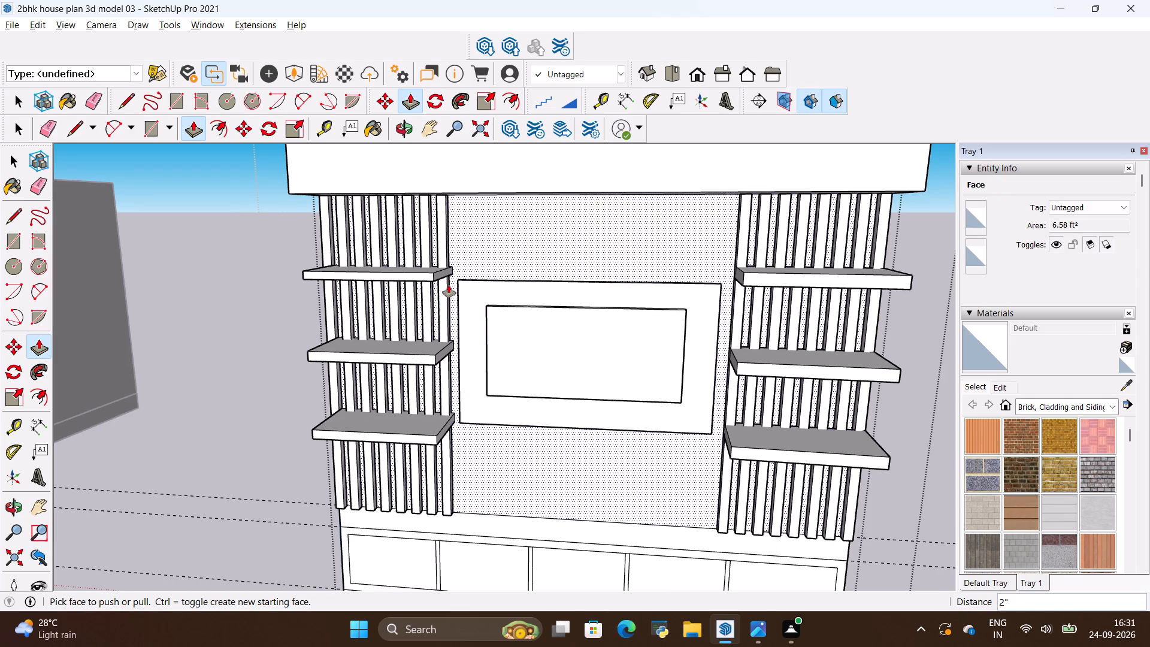
pyautogui.scroll(8, 449, 285)
pyautogui.scroll(-9, 441, 241)
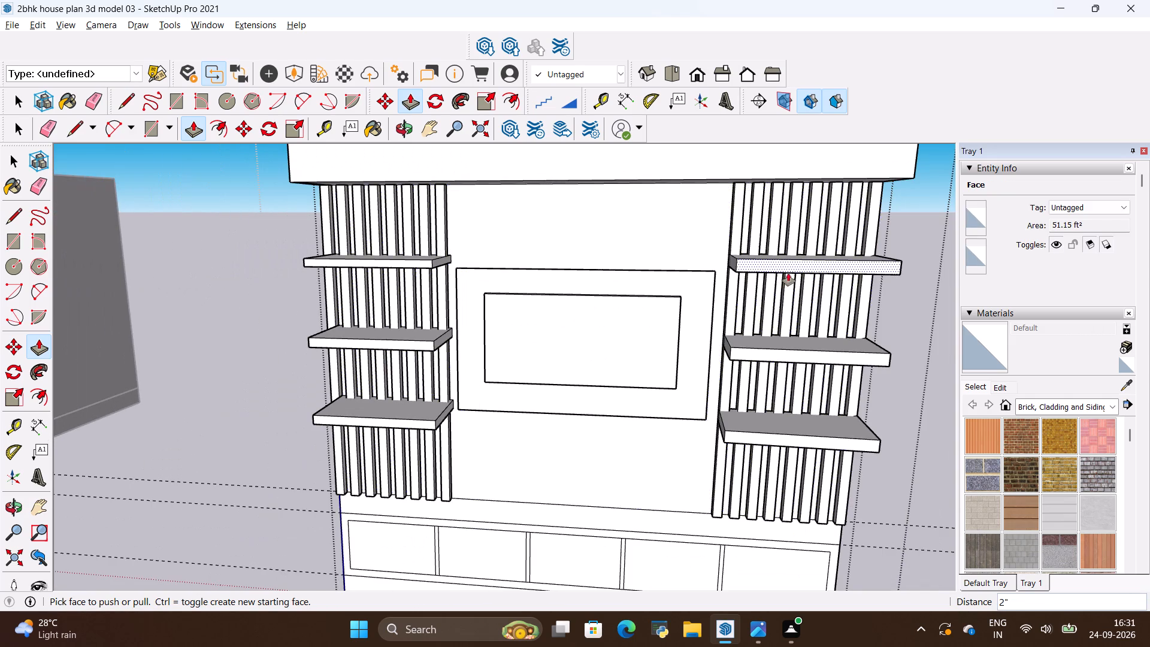
pyautogui.scroll(3, 758, 269)
pyautogui.scroll(1, 649, 298)
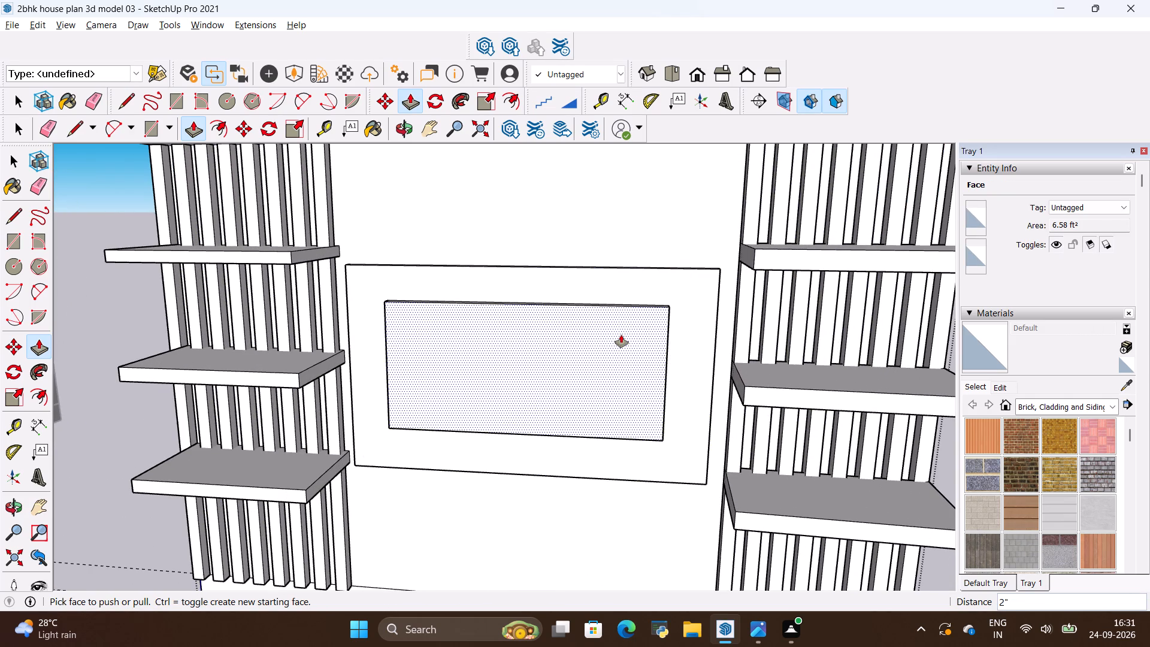
pyautogui.scroll(-5, 573, 377)
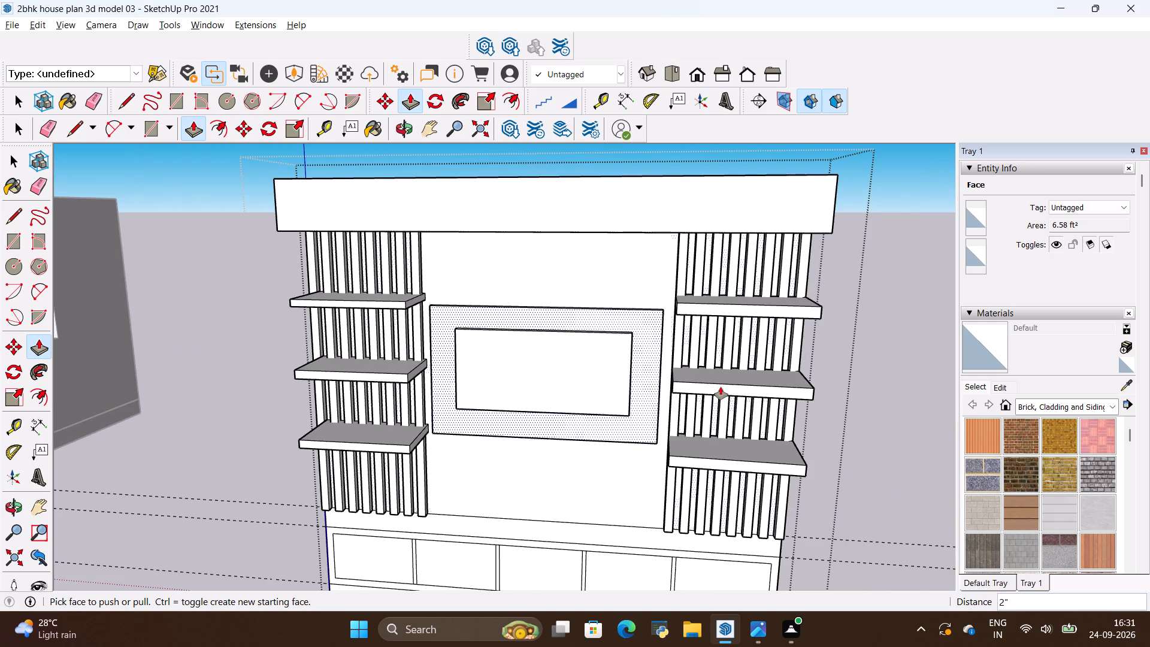
# Paint the TV's front face black with Color M09 from the Colors collection.
pyautogui.scroll(5, 1065, 475)
pyautogui.scroll(-5, 1064, 467)
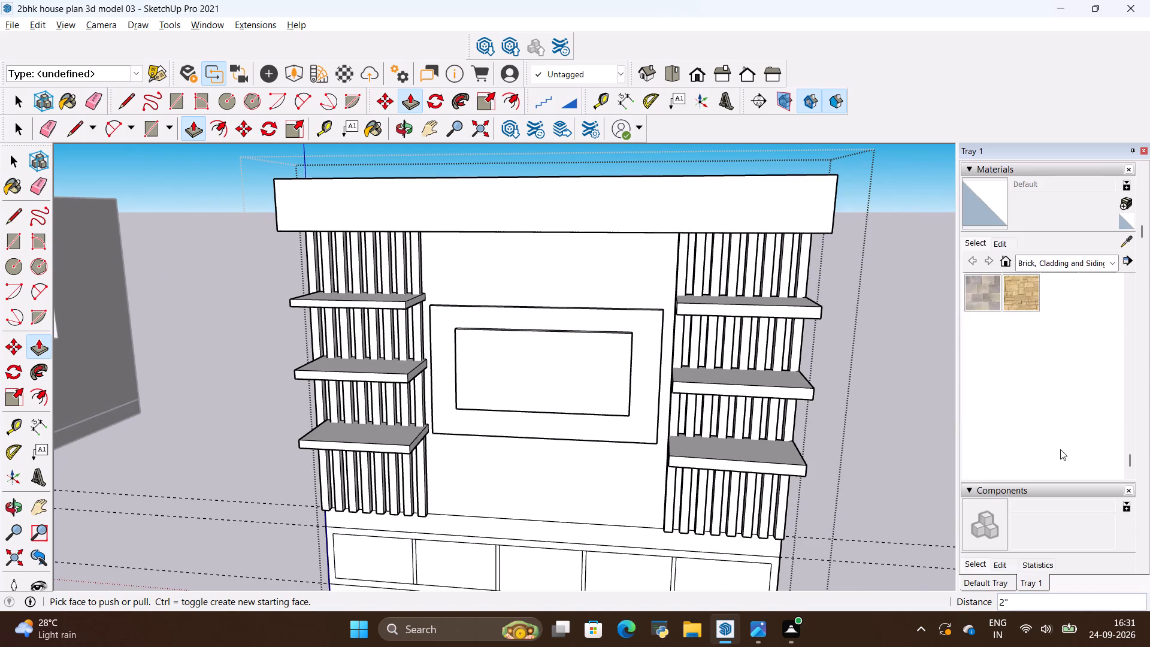
pyautogui.scroll(4, 1057, 436)
pyautogui.click(1066, 330)
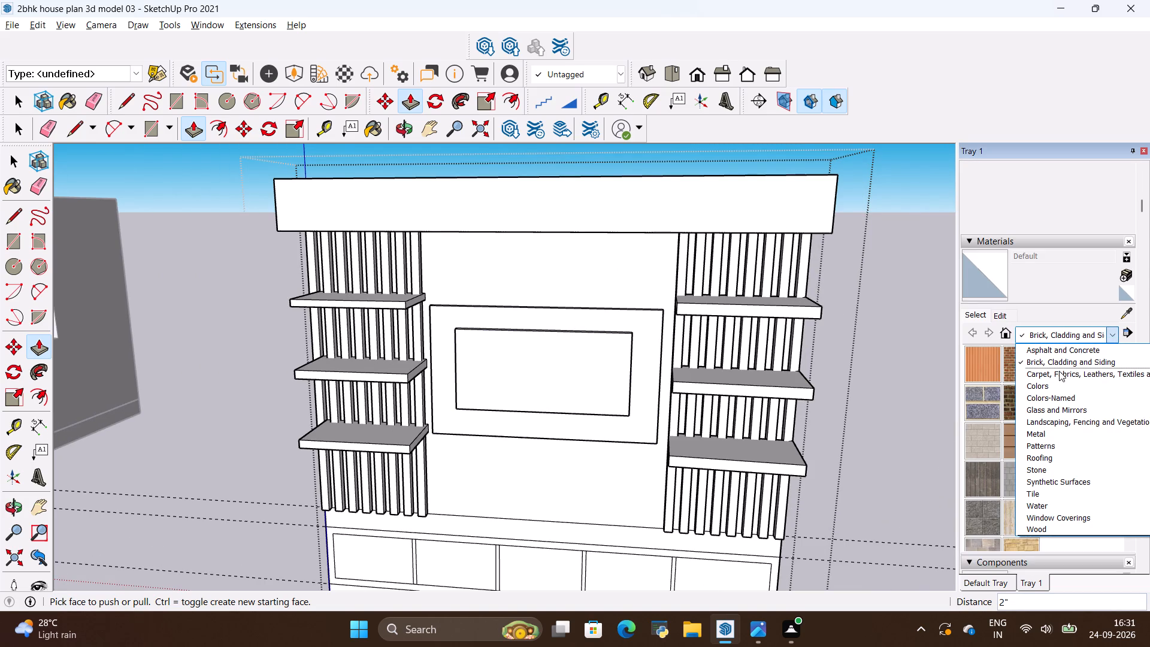
pyautogui.click(1051, 383)
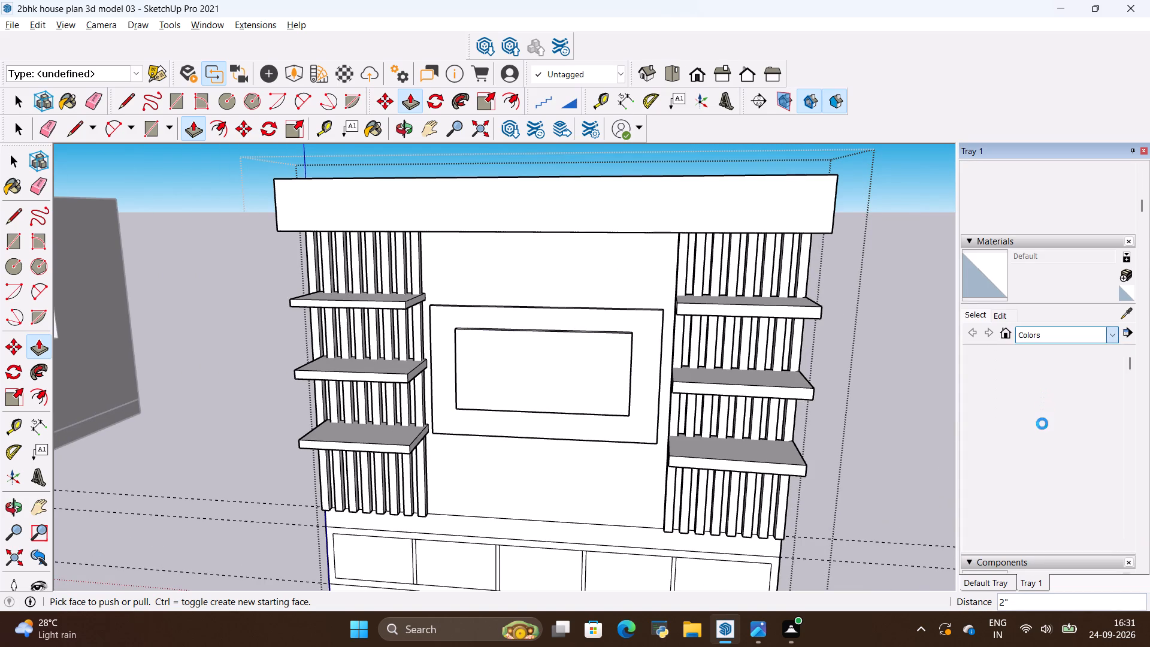
pyautogui.scroll(-12, 1040, 424)
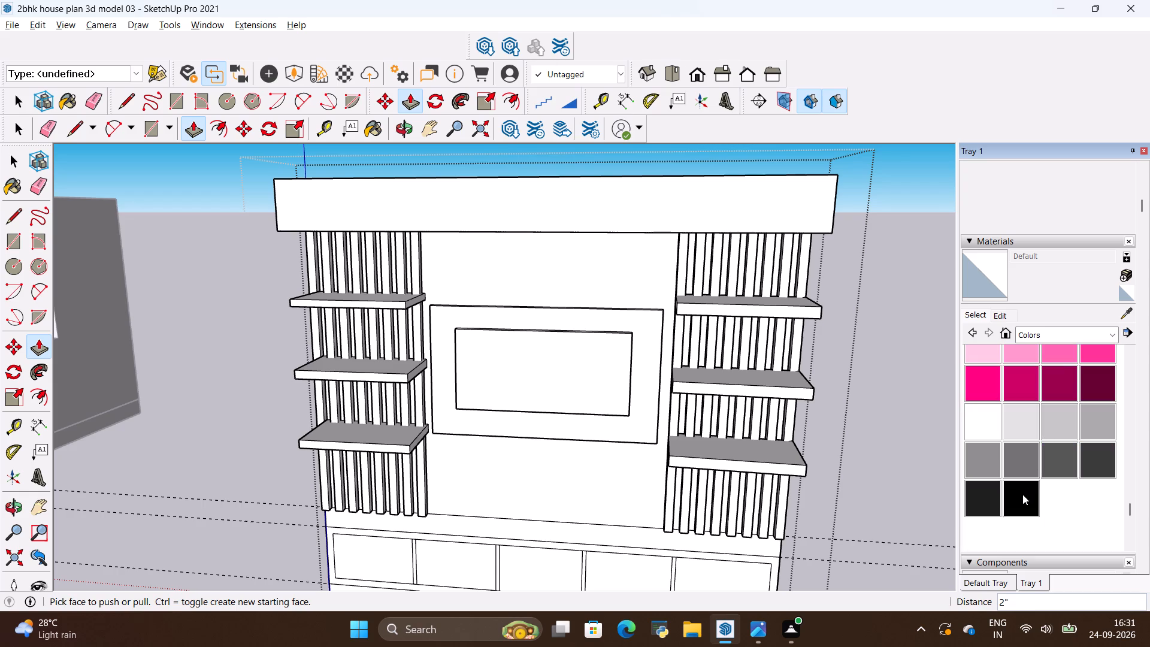
pyautogui.click(1022, 494)
pyautogui.click(600, 396)
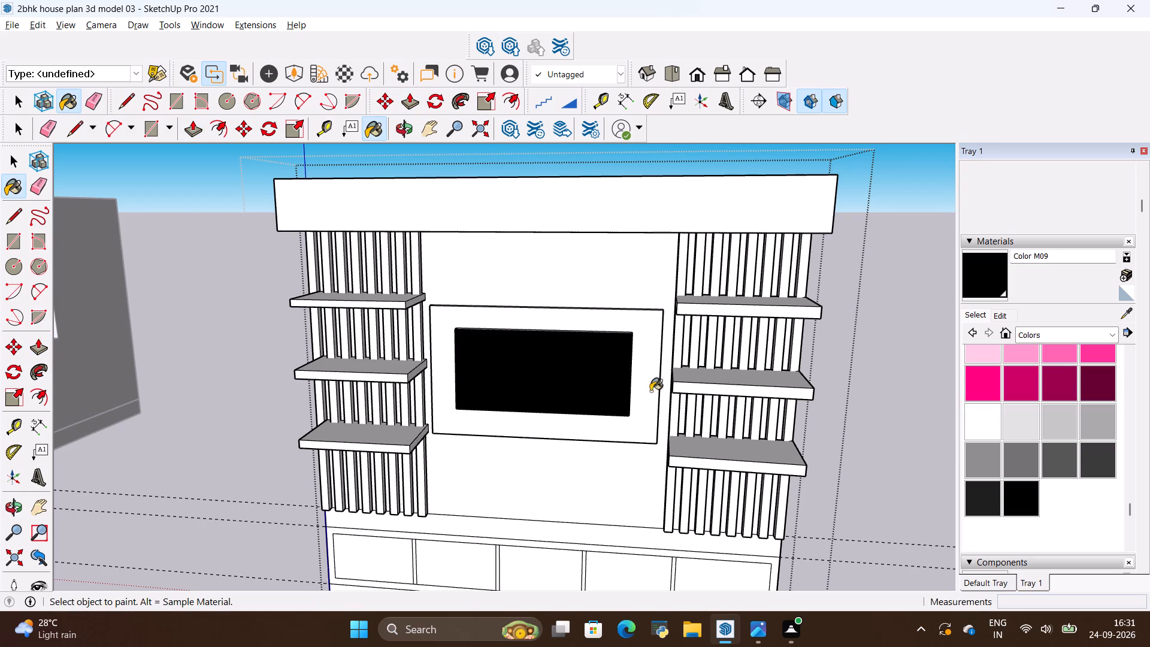
pyautogui.press('space')
# Paint the TV's top and right edge faces with black Color M09.
pyautogui.scroll(4, 609, 343)
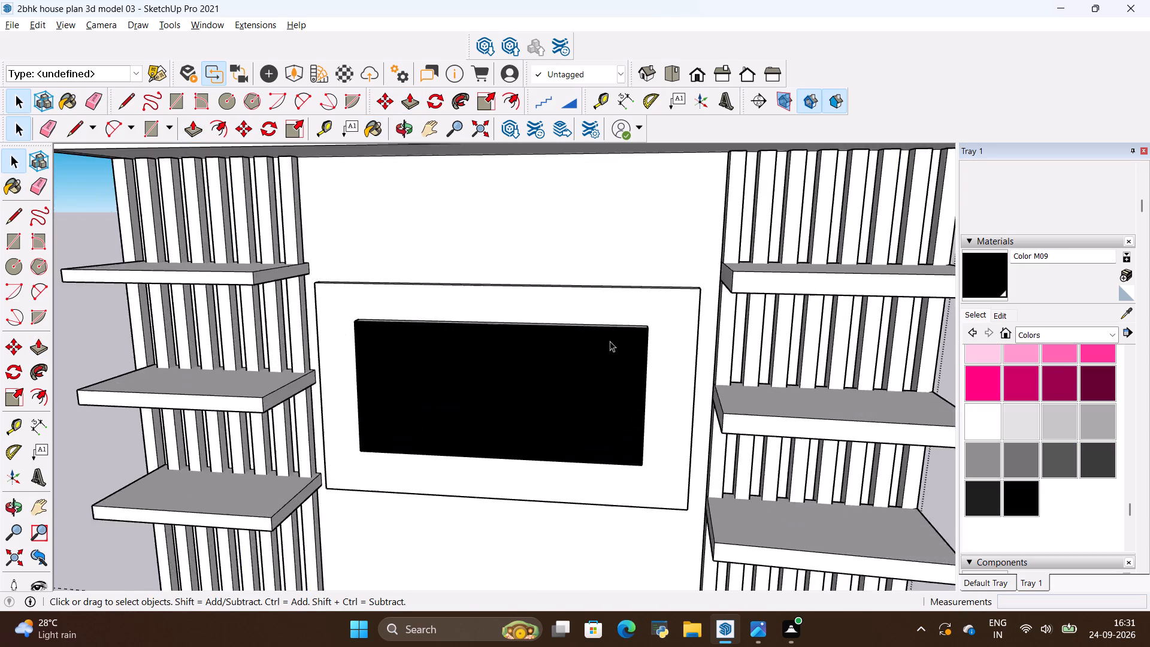
pyautogui.scroll(7, 610, 341)
pyautogui.moveTo(637, 331); pyautogui.dragTo(525, 410, button='middle')
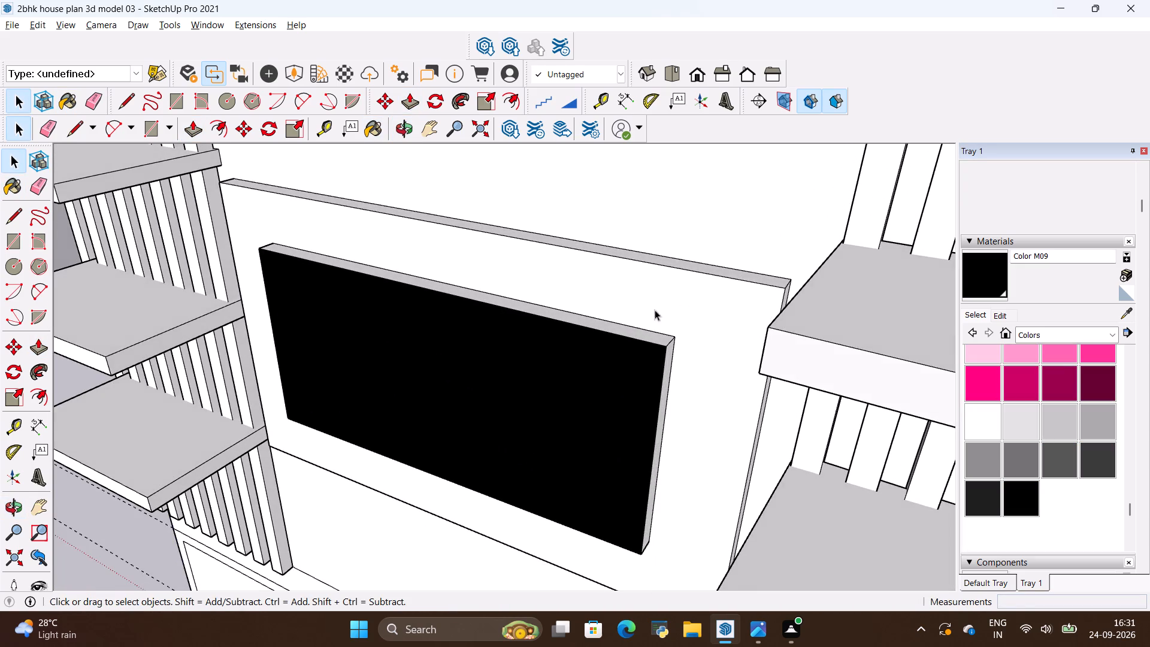
pyautogui.scroll(9, 646, 314)
pyautogui.click(1013, 492)
pyautogui.scroll(3, 819, 425)
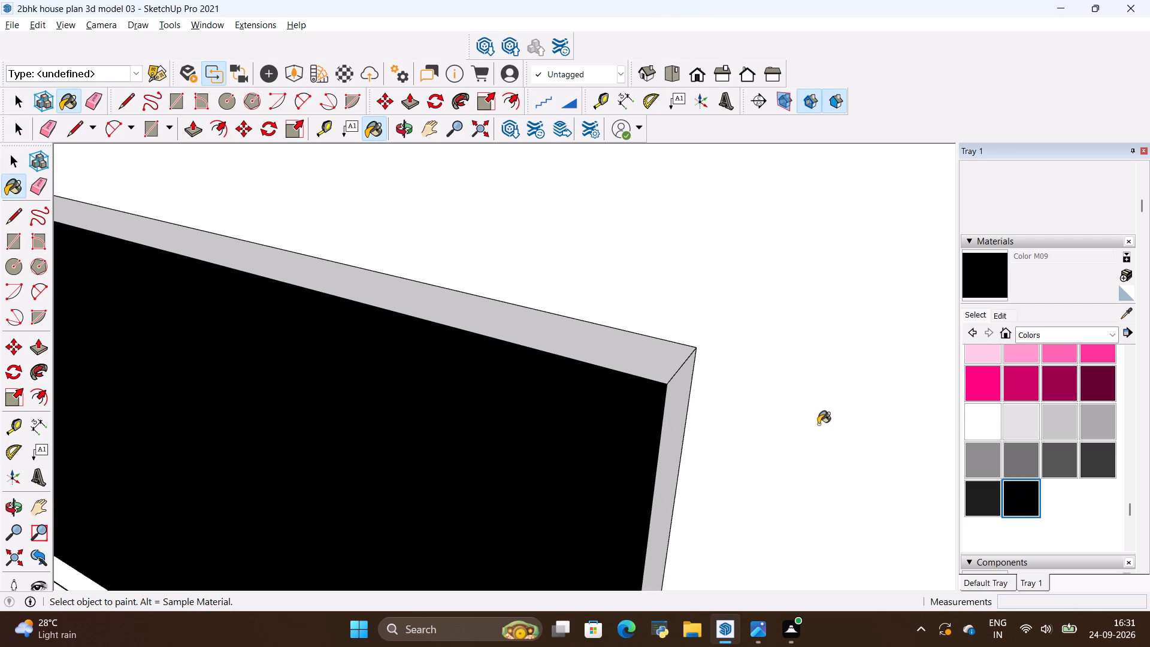
pyautogui.click(591, 353)
pyautogui.click(674, 403)
# Paint the TV's bottom edge face with black Color M09, undoing any colour that lands on the TV backing.
pyautogui.scroll(-7, 834, 379)
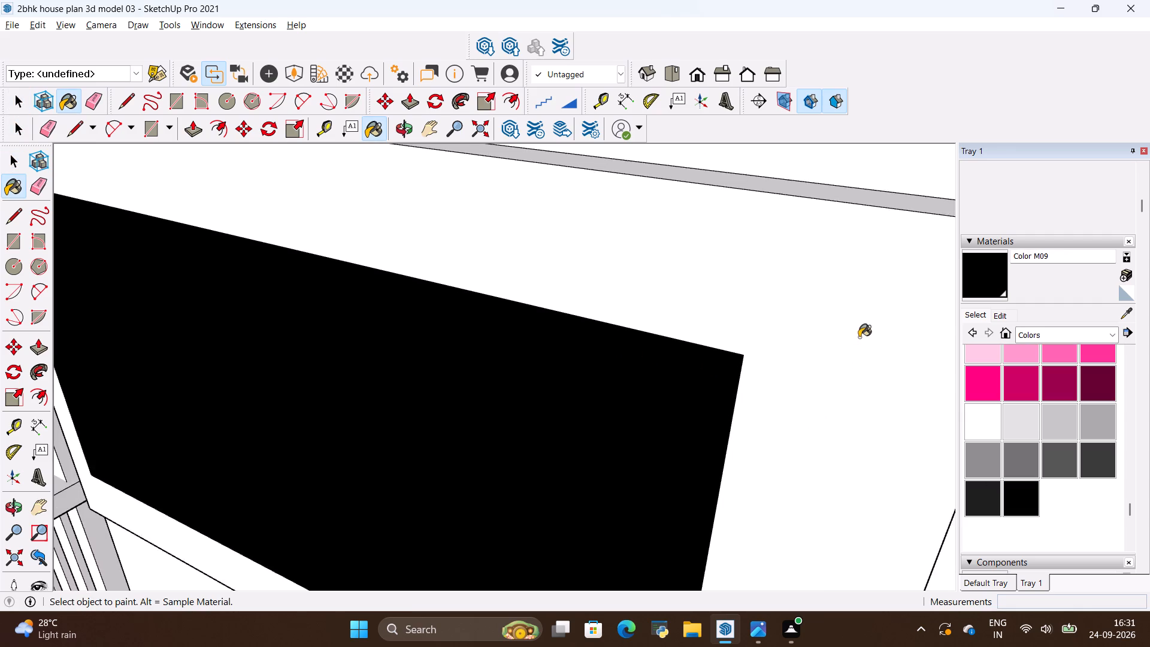
pyautogui.scroll(-10, 859, 337)
pyautogui.moveTo(543, 472); pyautogui.dragTo(628, 276, button='middle')
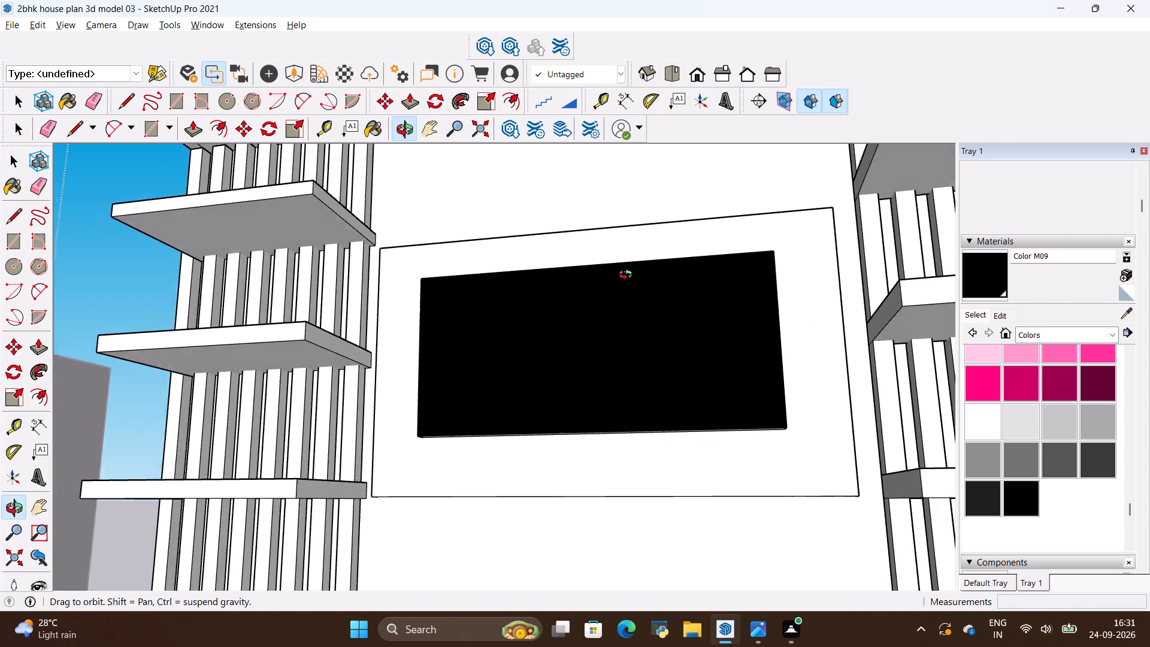
pyautogui.moveTo(628, 276); pyautogui.dragTo(581, 258, button='middle')
pyautogui.moveTo(593, 455); pyautogui.dragTo(484, 396, button='middle')
pyautogui.scroll(6, 693, 398)
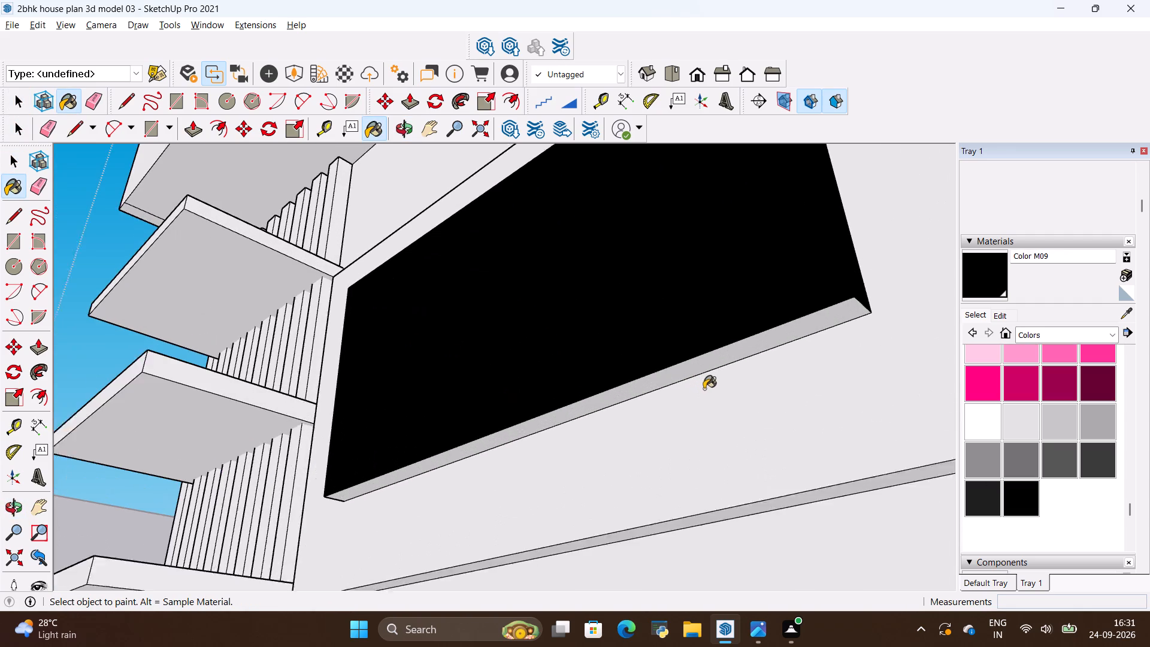
pyautogui.scroll(2, 704, 389)
pyautogui.click(701, 375)
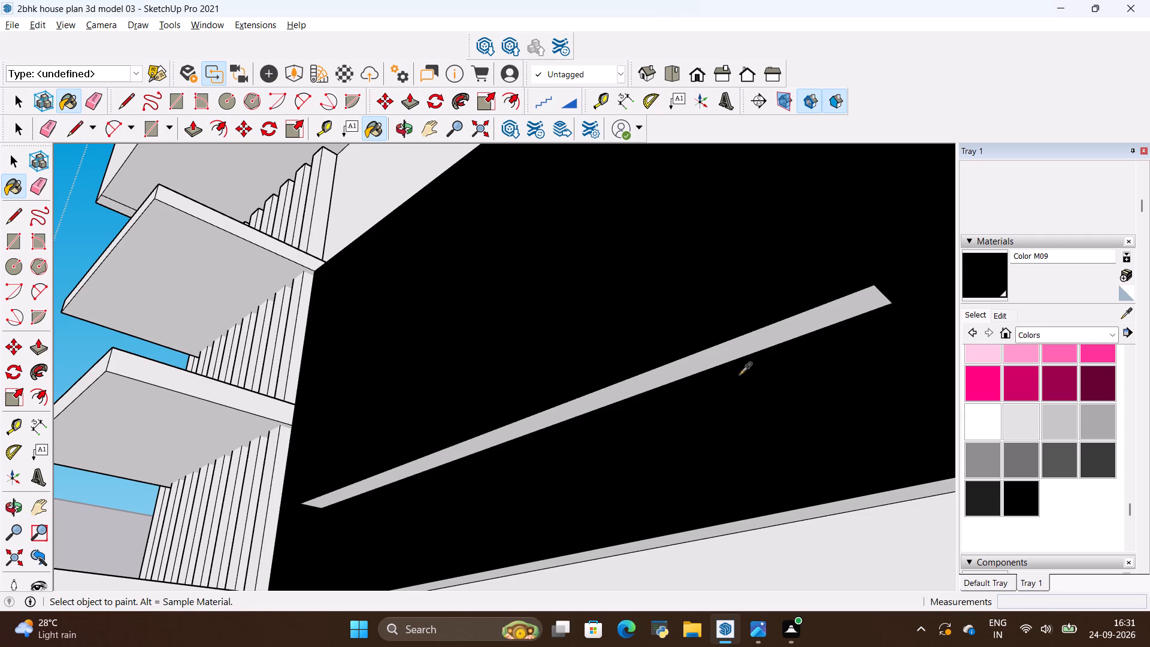
pyautogui.hotkey('alt', 'BackSpace')
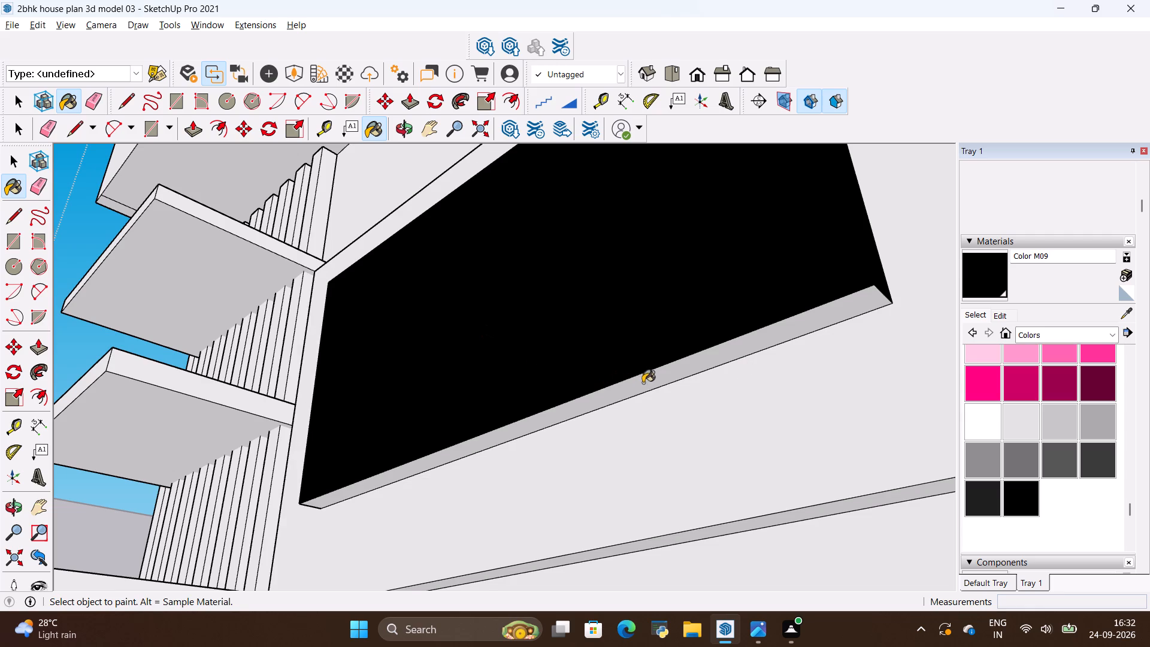
pyautogui.click(657, 381)
# Paint the TV's left edge face with black Color M09.
pyautogui.scroll(-6, 739, 365)
pyautogui.moveTo(504, 403); pyautogui.dragTo(622, 420, button='middle')
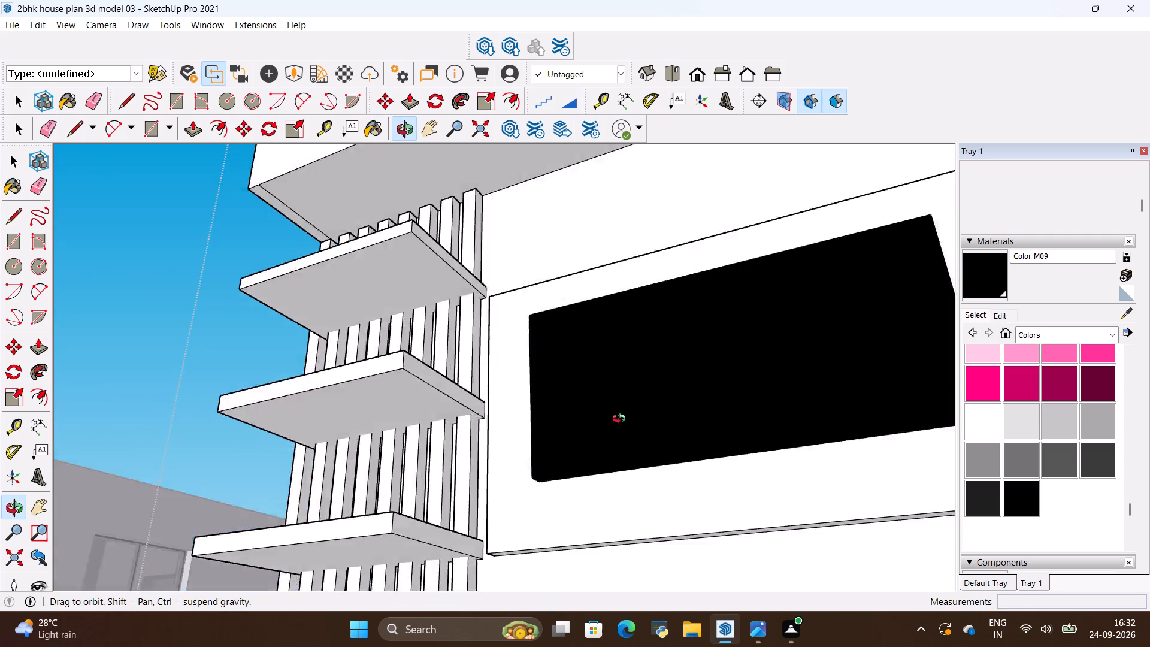
pyautogui.moveTo(622, 420); pyautogui.dragTo(857, 502, button='middle')
pyautogui.scroll(9, 716, 449)
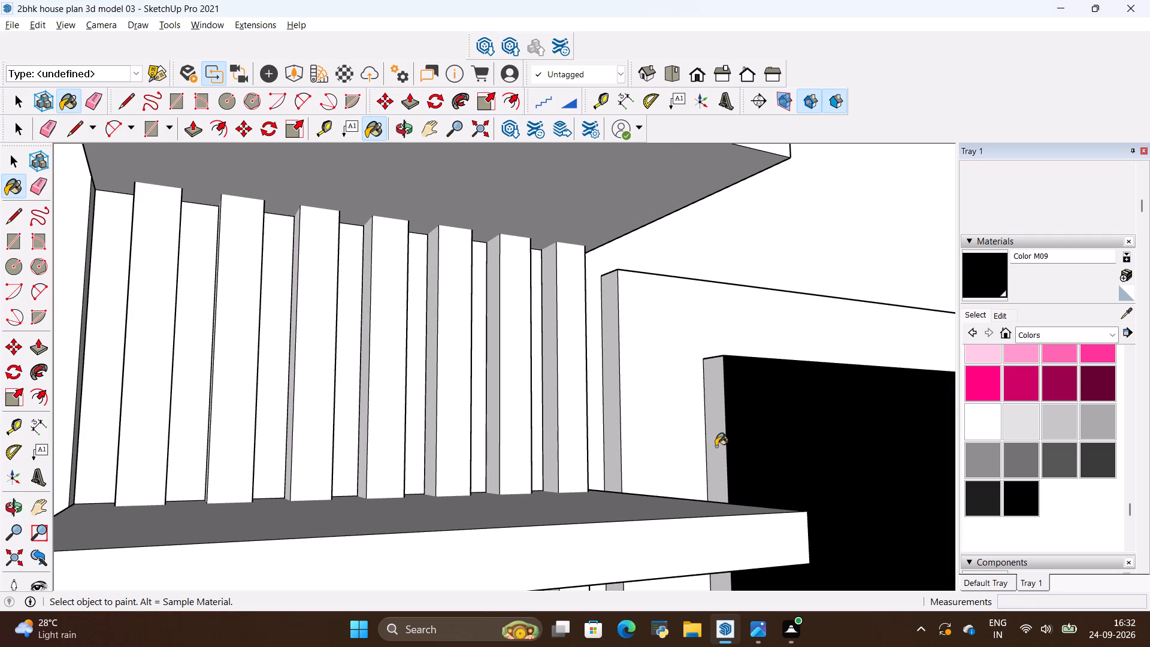
pyautogui.click(716, 446)
# Look over the painted TV and the whole wall unit from the front.
pyautogui.scroll(-12, 658, 444)
pyautogui.moveTo(733, 453); pyautogui.dragTo(582, 427, button='middle')
pyautogui.scroll(-2, 534, 424)
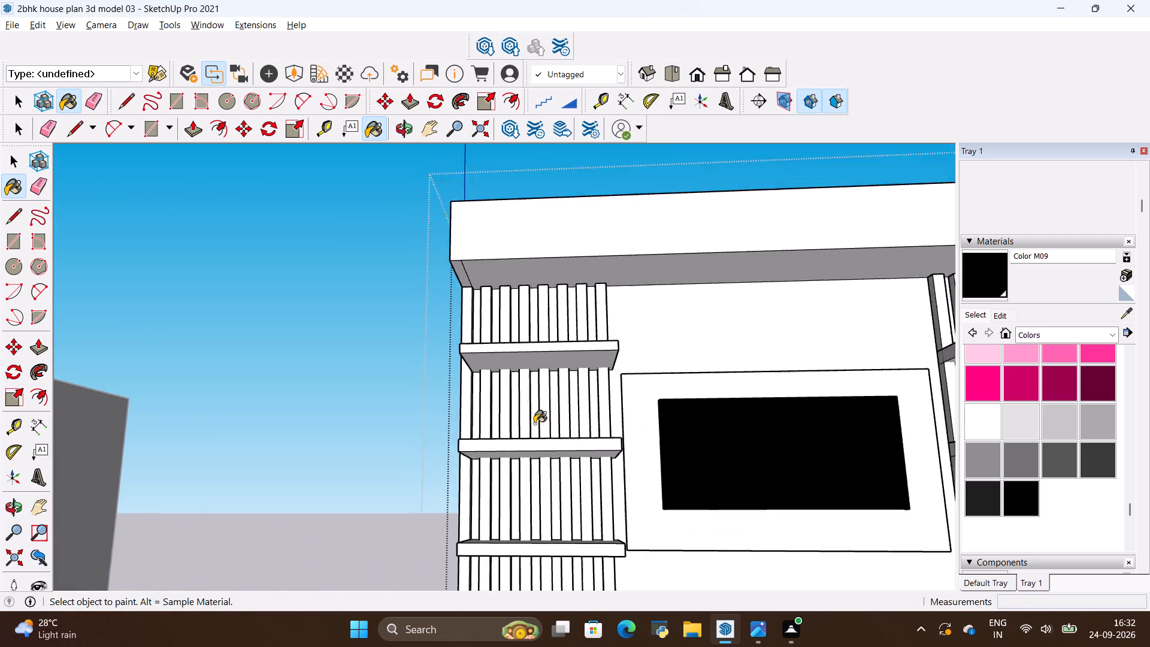
pyautogui.scroll(-4, 534, 424)
pyautogui.moveTo(673, 442); pyautogui.dragTo(632, 490, button='middle')
pyautogui.scroll(-3, 688, 440)
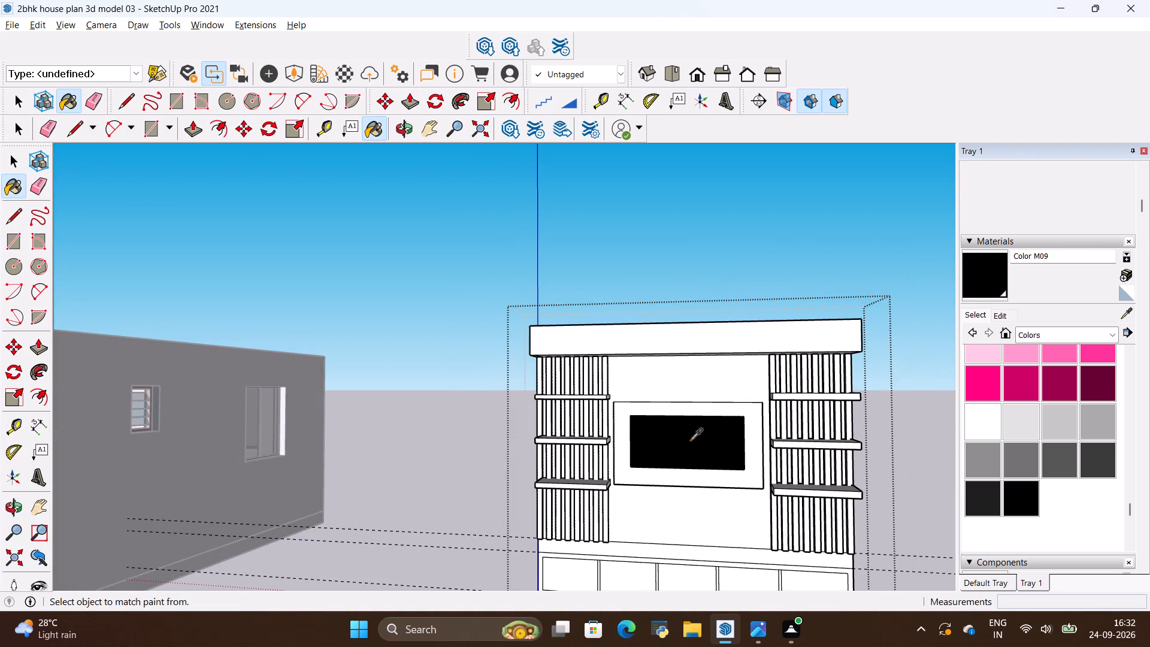
pyautogui.hotkey('alt', 'Tab')
pyautogui.hotkey('alt', 'Tab')
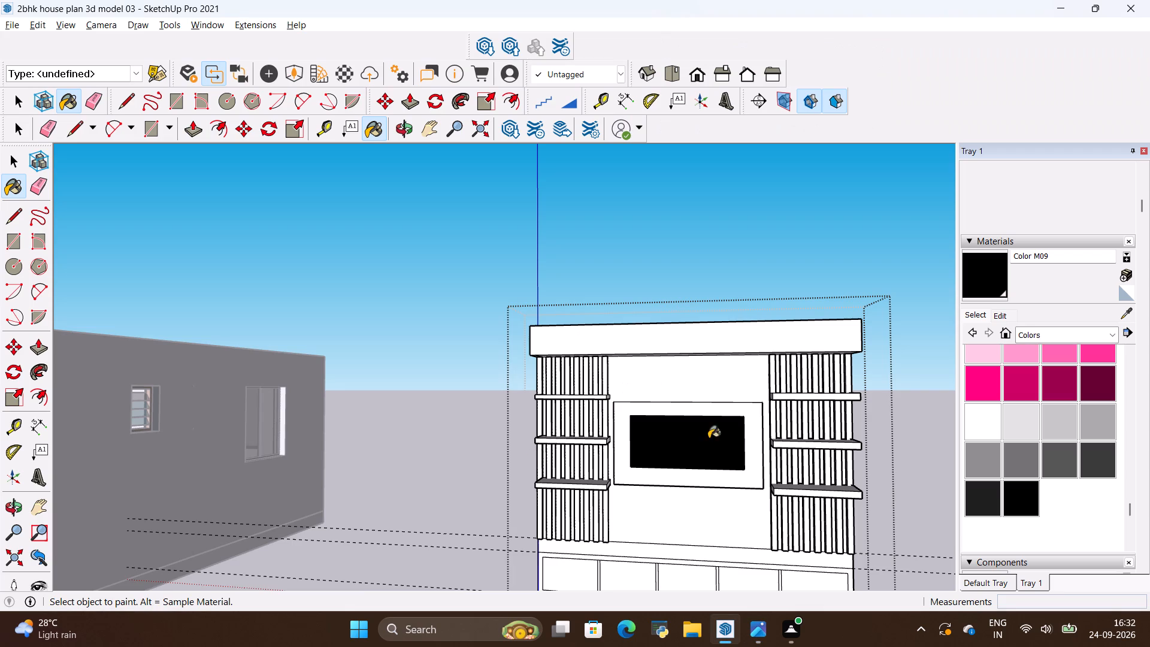
pyautogui.scroll(2, 671, 515)
pyautogui.scroll(-7, 674, 501)
# Study the reference image's front and side views for the console top depth, cabinet depth and plinth height.
pyautogui.hotkey('alt', 'Tab')
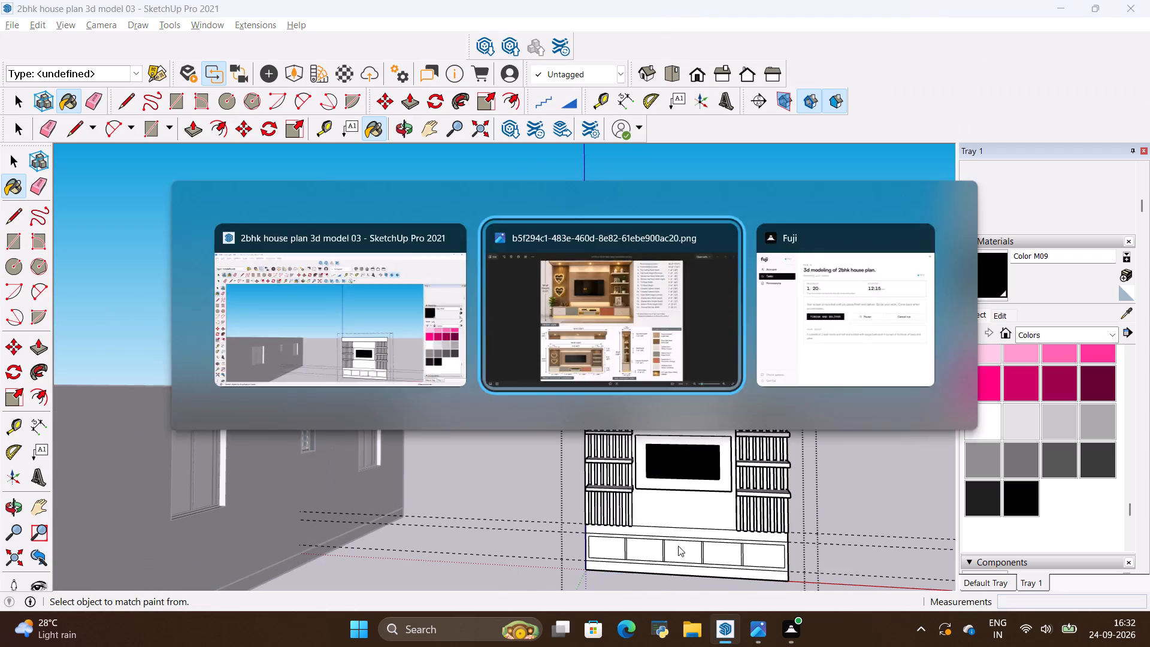
pyautogui.scroll(6, 648, 460)
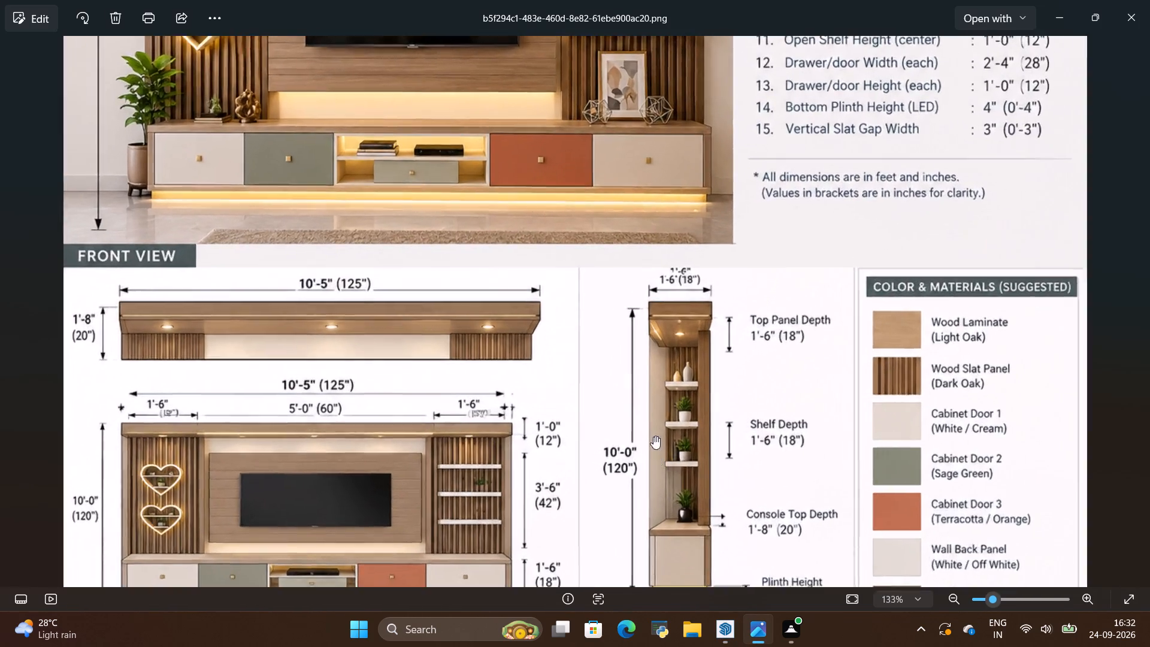
pyautogui.scroll(7, 653, 436)
pyautogui.scroll(3, 709, 456)
pyautogui.scroll(-6, 713, 434)
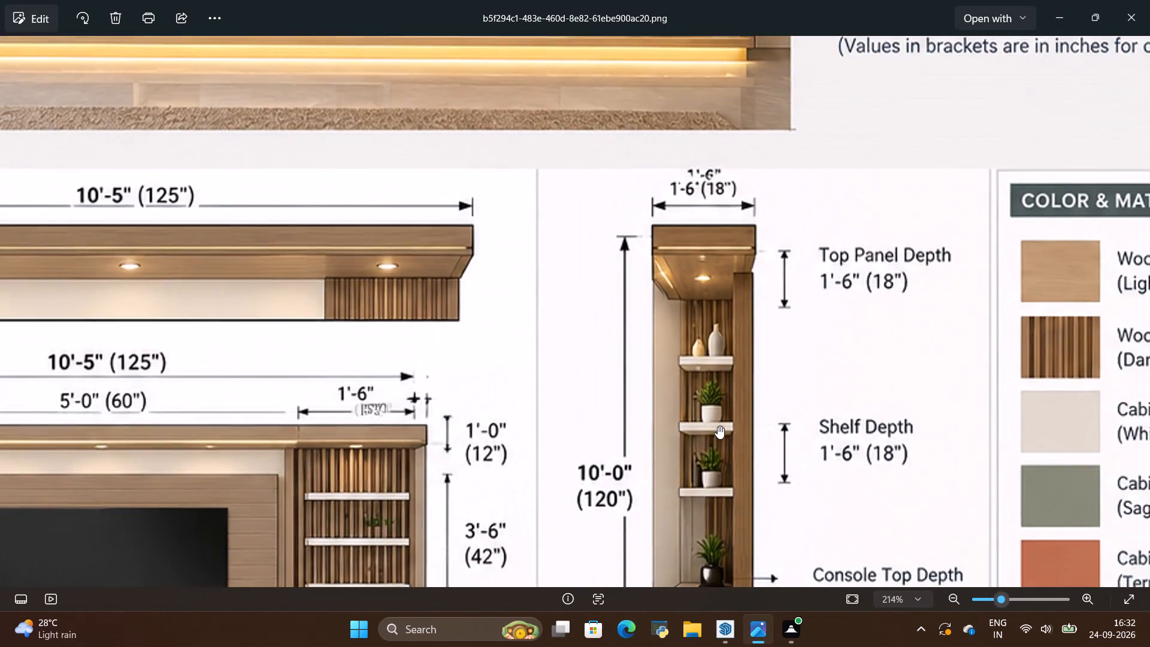
pyautogui.scroll(-4, 718, 426)
pyautogui.scroll(3, 705, 477)
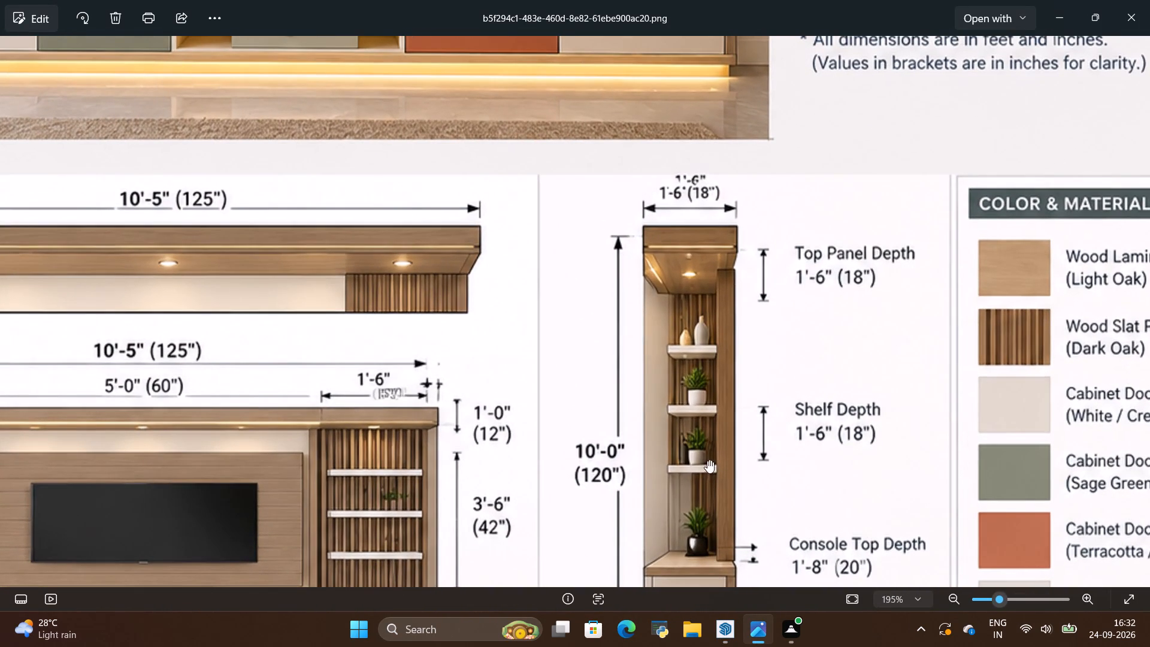
pyautogui.scroll(-9, 707, 459)
pyautogui.scroll(9, 673, 550)
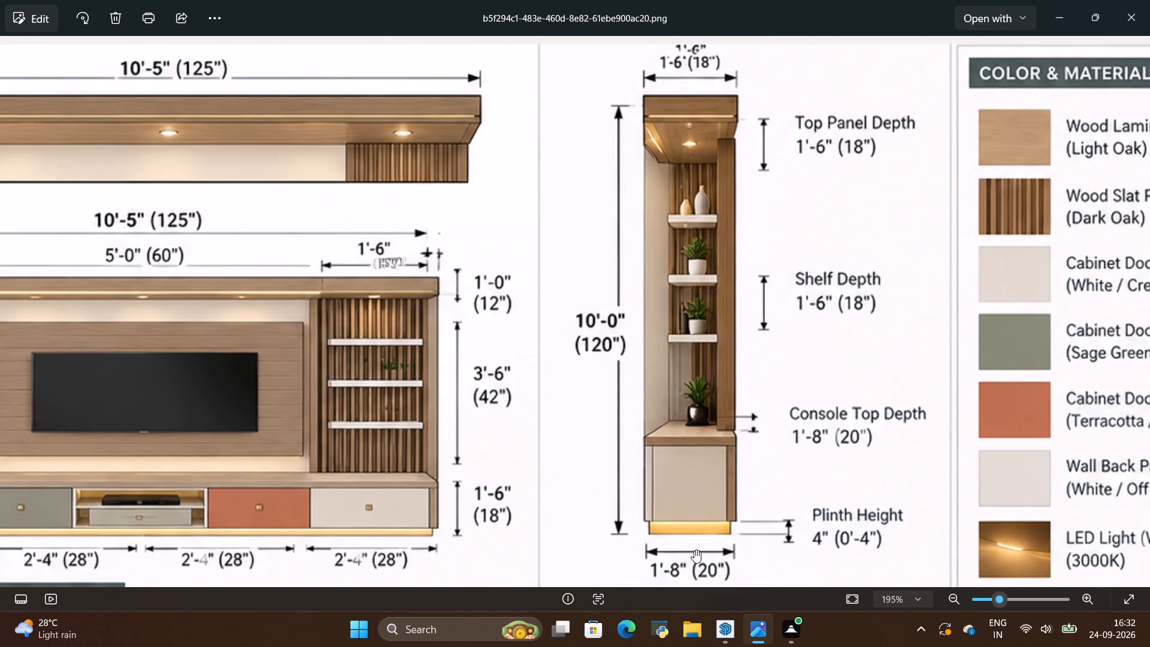
pyautogui.hotkey('alt', 'Tab')
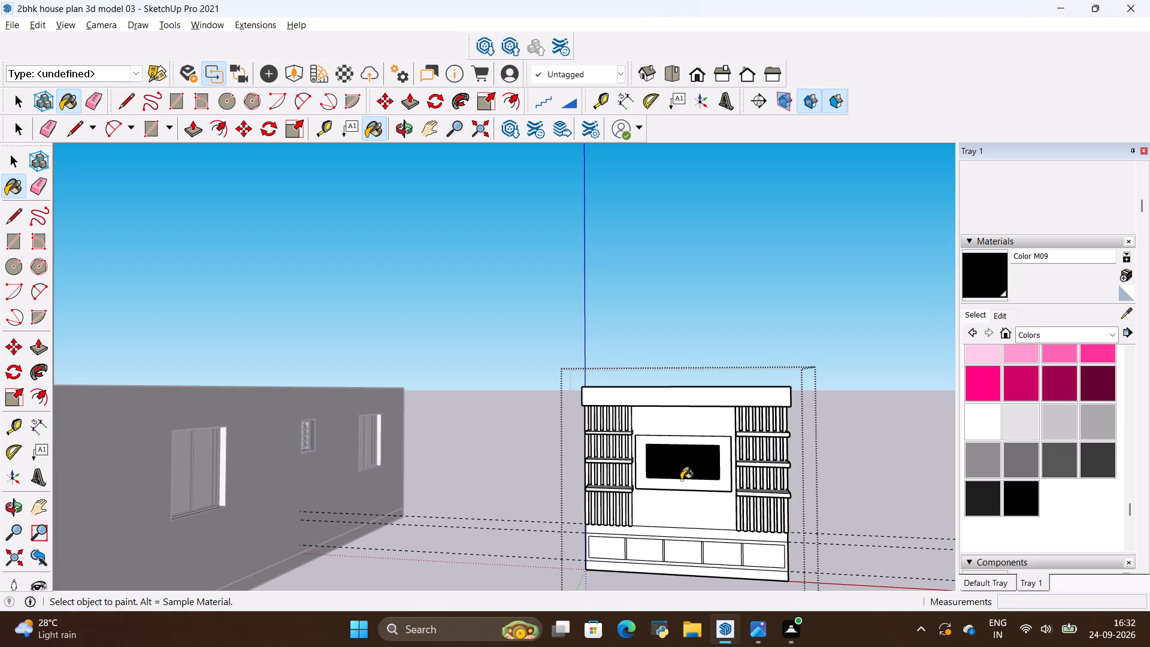
pyautogui.hotkey('alt', 'Tab')
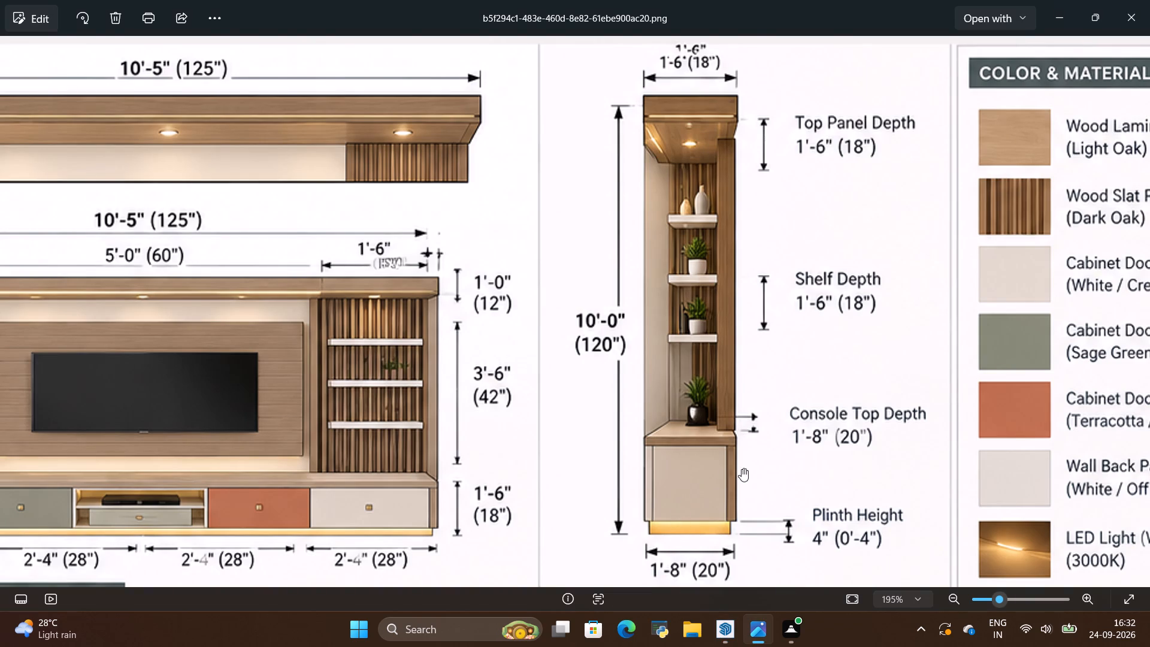
pyautogui.scroll(-3, 696, 448)
pyautogui.scroll(4, 731, 538)
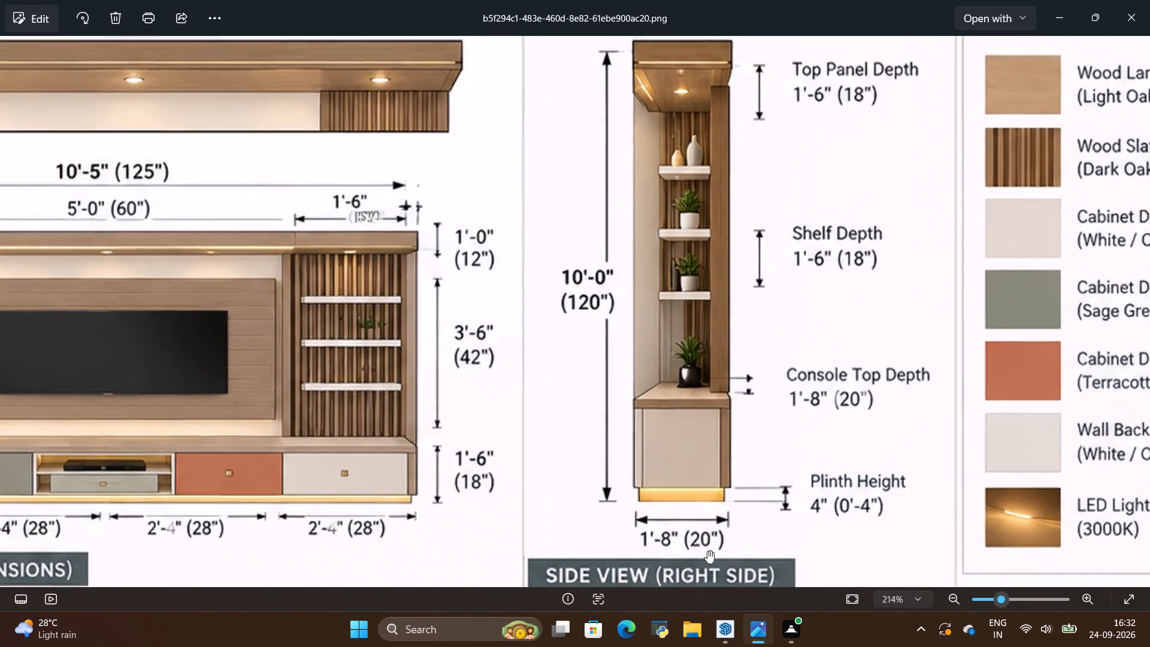
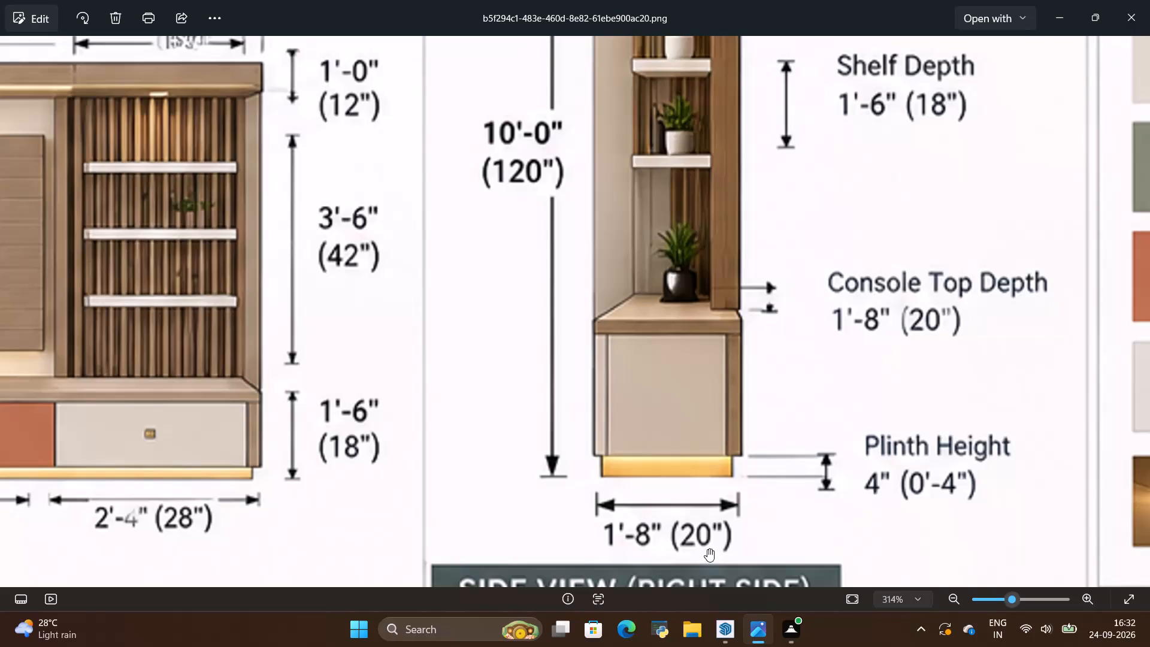
# Switch to SketchUp and push/pull the plinth strip at the base of the TV unit 20" forward.
pyautogui.hotkey('alt', 'Tab')
pyautogui.hotkey('alt', 'Tab')
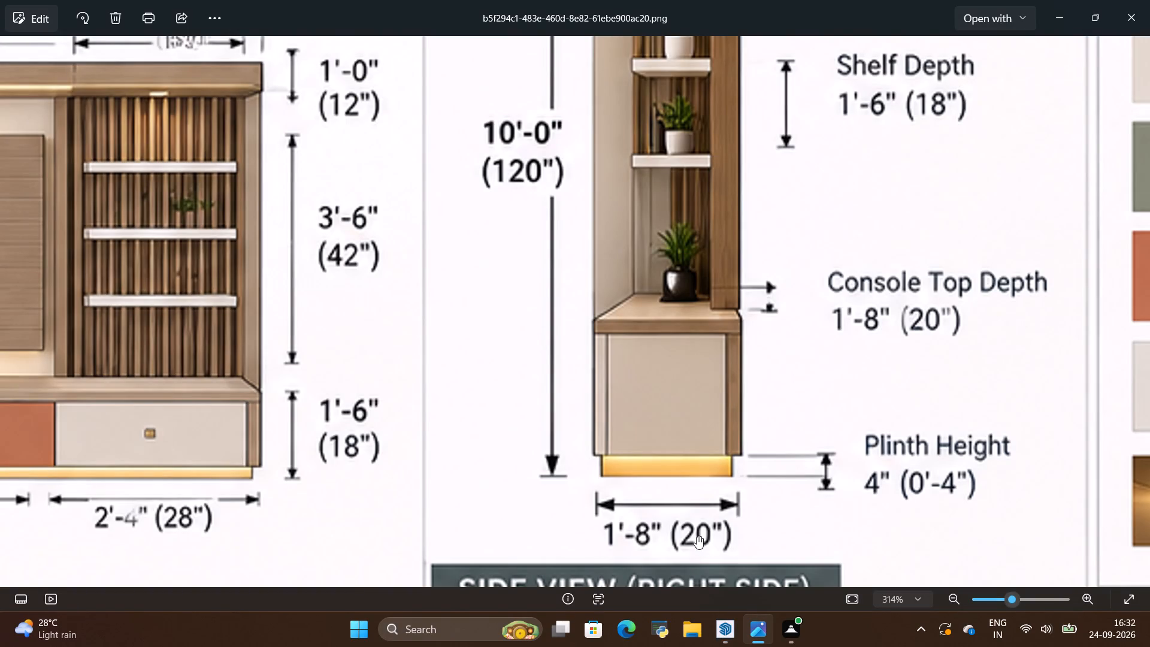
pyautogui.hotkey('alt', 'Tab')
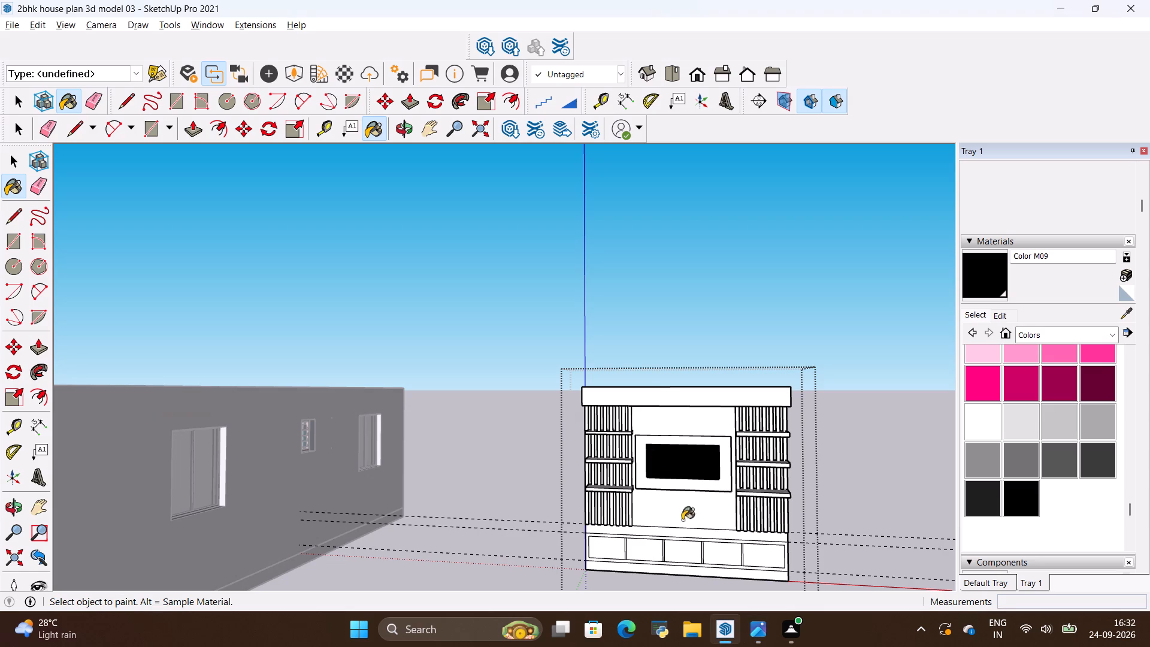
pyautogui.scroll(20, 654, 582)
pyautogui.scroll(1, 654, 582)
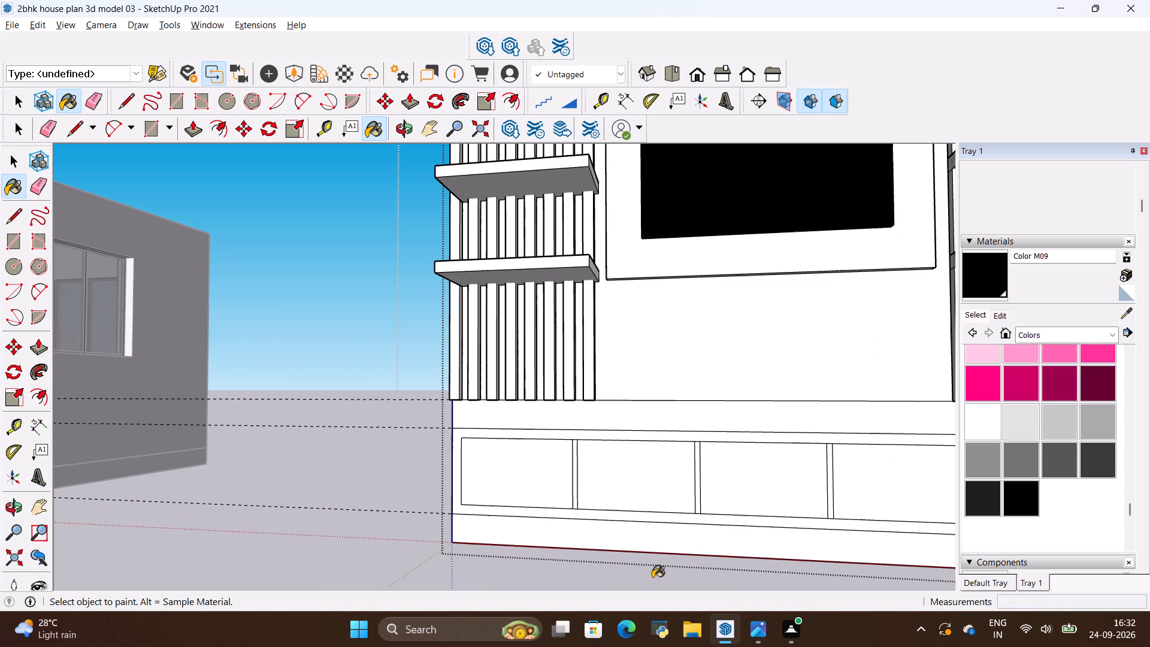
pyautogui.press('p')
pyautogui.click(669, 544)
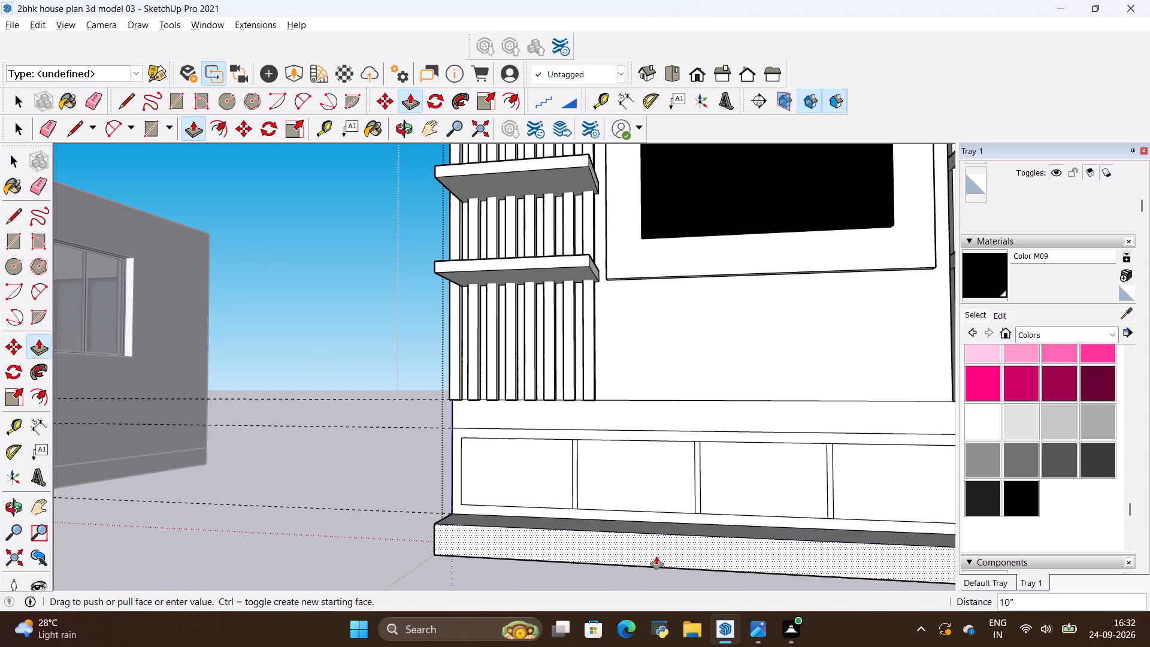
pyautogui.press('BackSpace')
pyautogui.write('20')
pyautogui.hotkey('shift', '"')
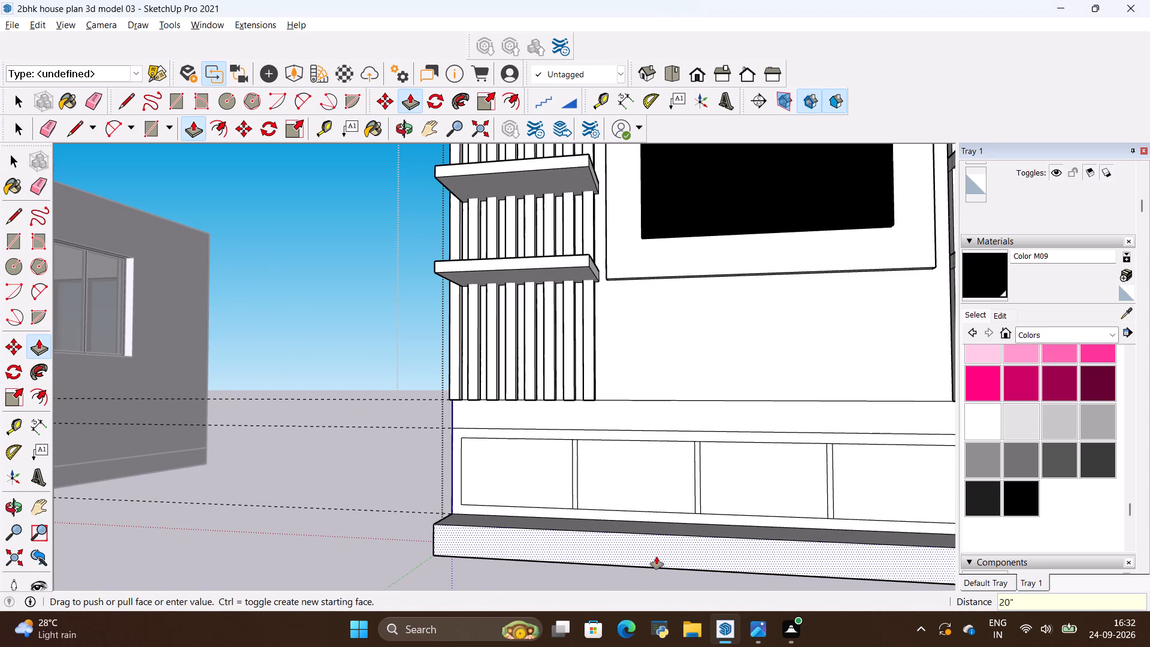
pyautogui.press('Return')
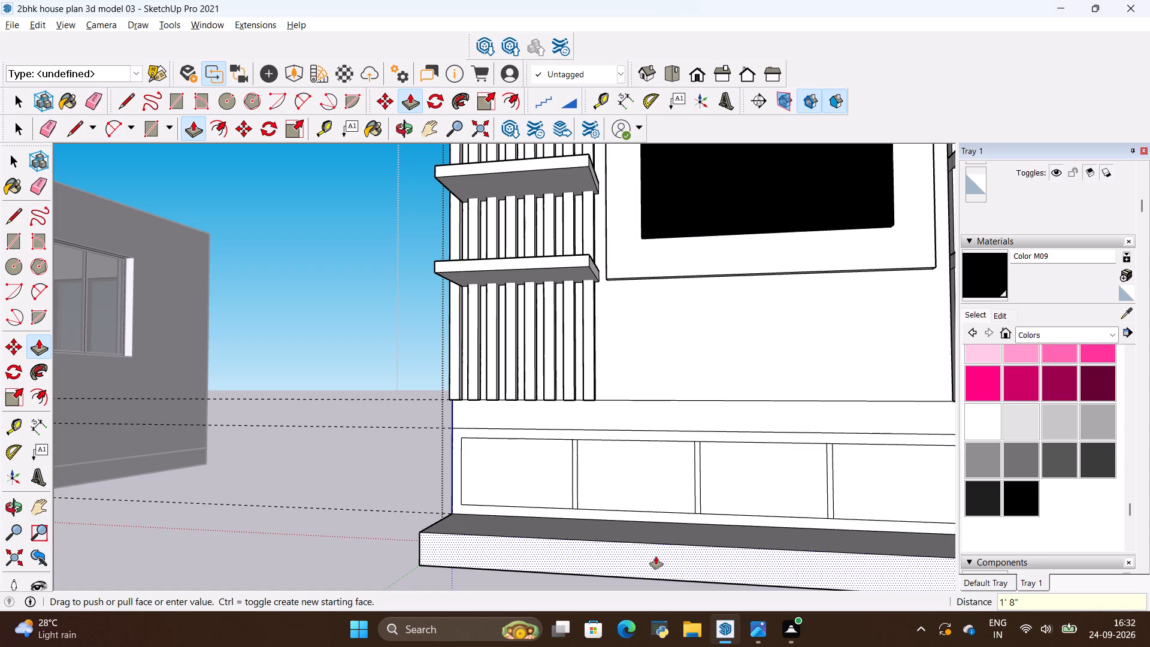
# Compare the modelled console base with the side view in the reference image, checking the console depth and plinth.
pyautogui.scroll(6, 613, 515)
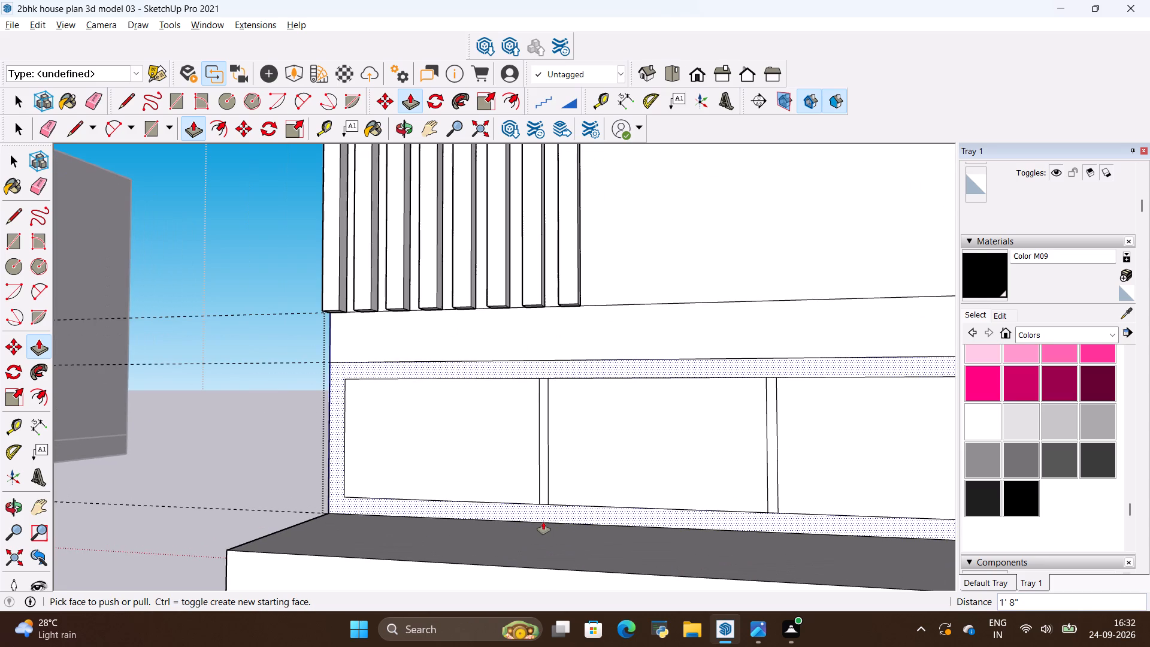
pyautogui.hotkey('alt', 'Tab')
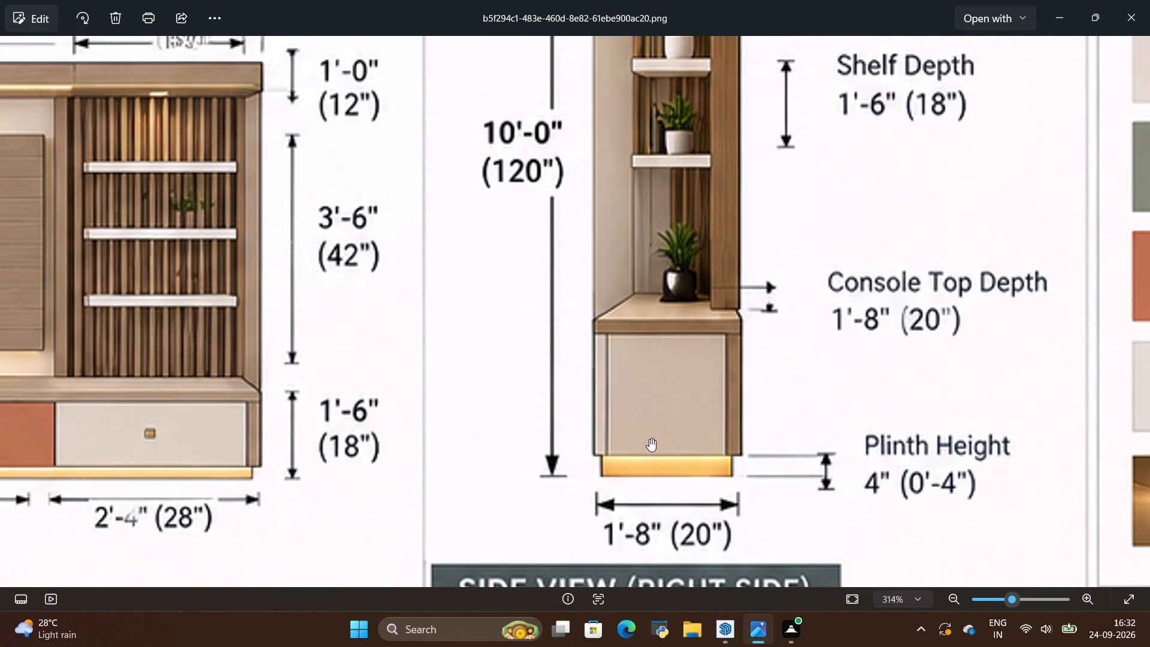
pyautogui.scroll(-4, 709, 411)
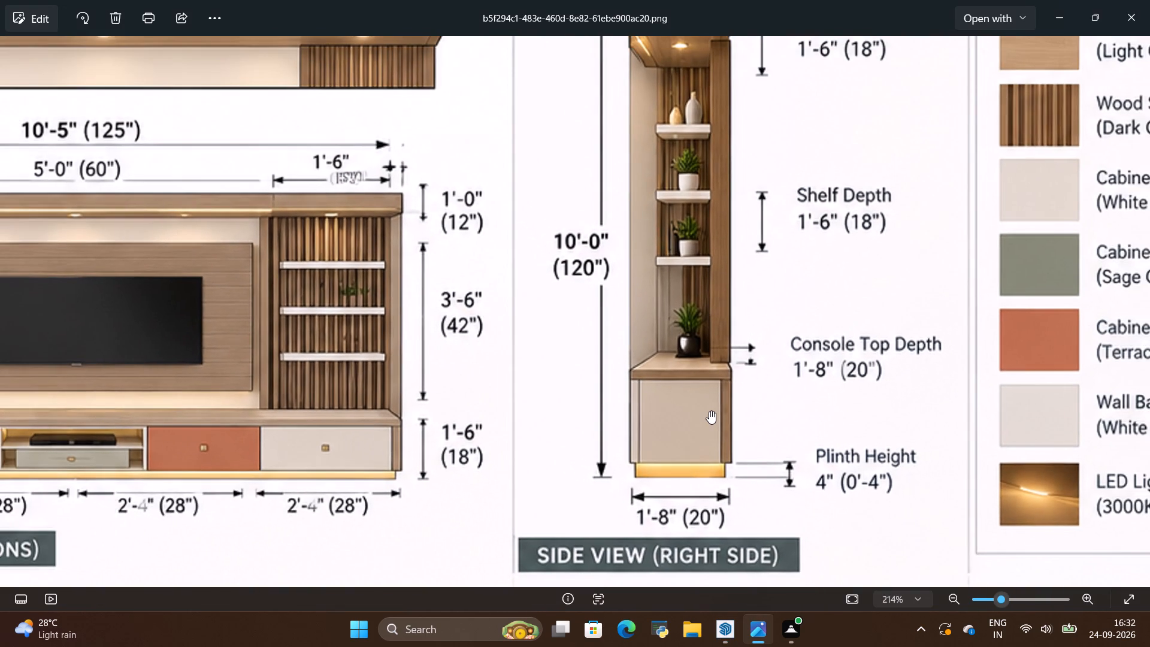
pyautogui.scroll(-3, 709, 411)
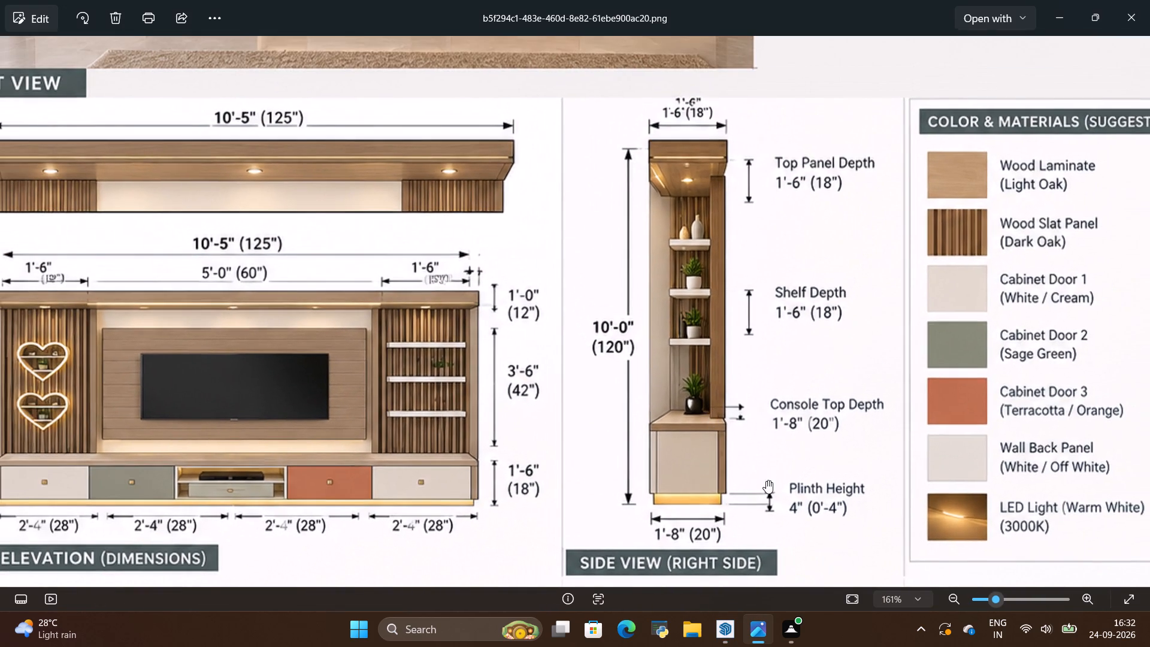
pyautogui.scroll(7, 756, 505)
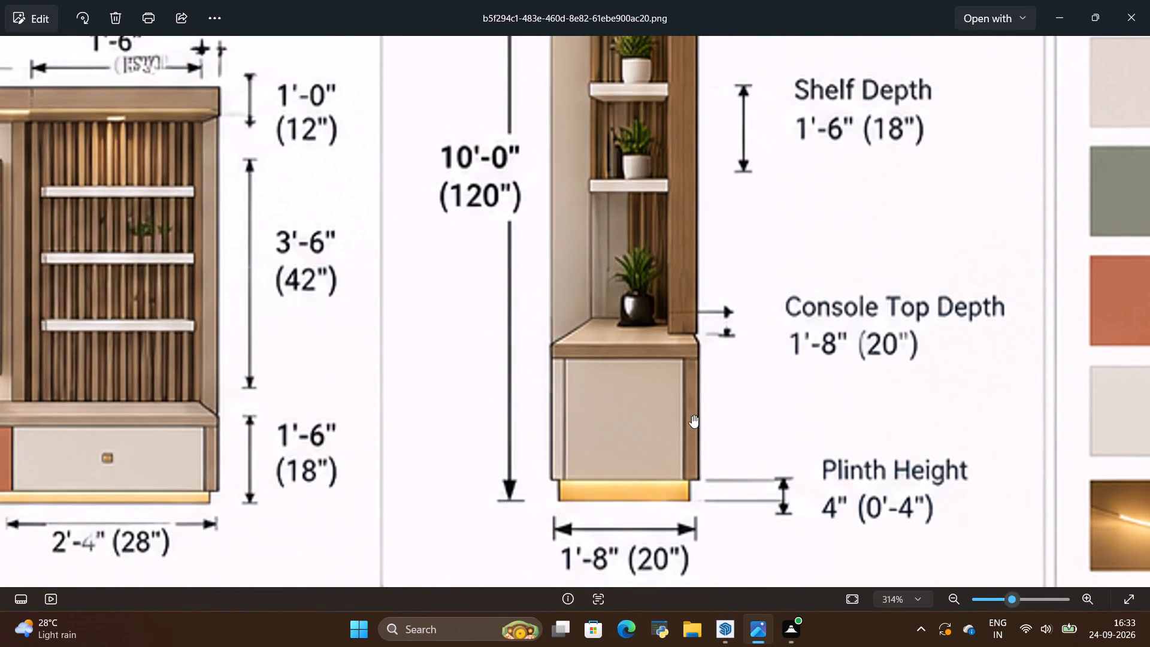
pyautogui.hotkey('alt', 'Tab')
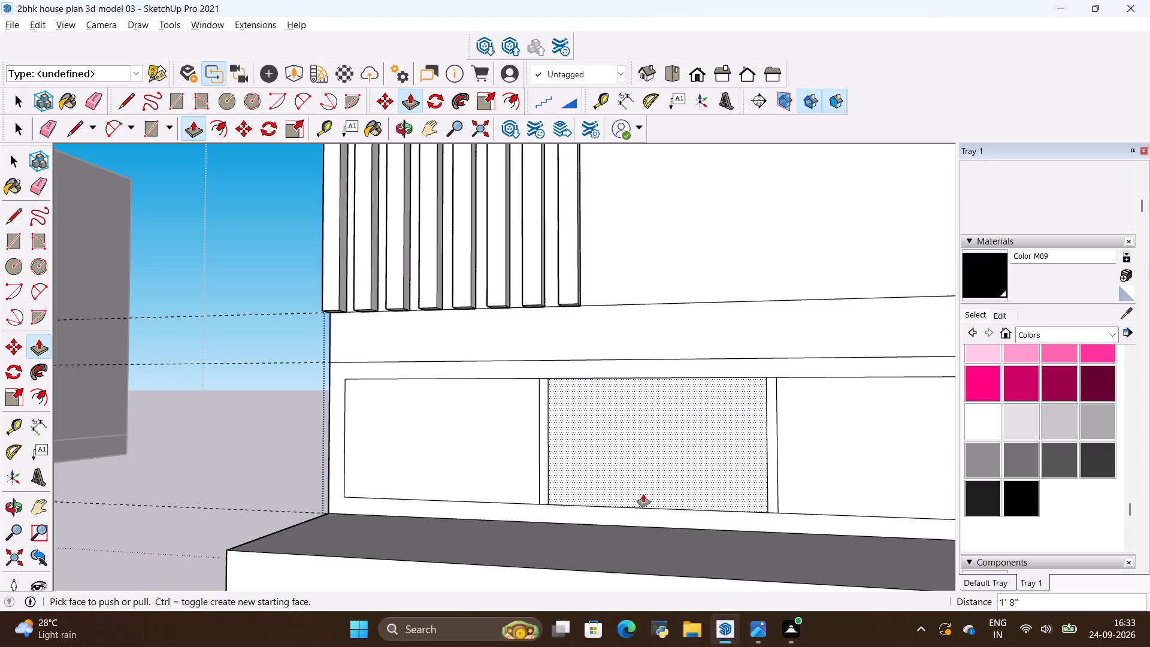
pyautogui.scroll(4, 633, 508)
pyautogui.scroll(-11, 619, 512)
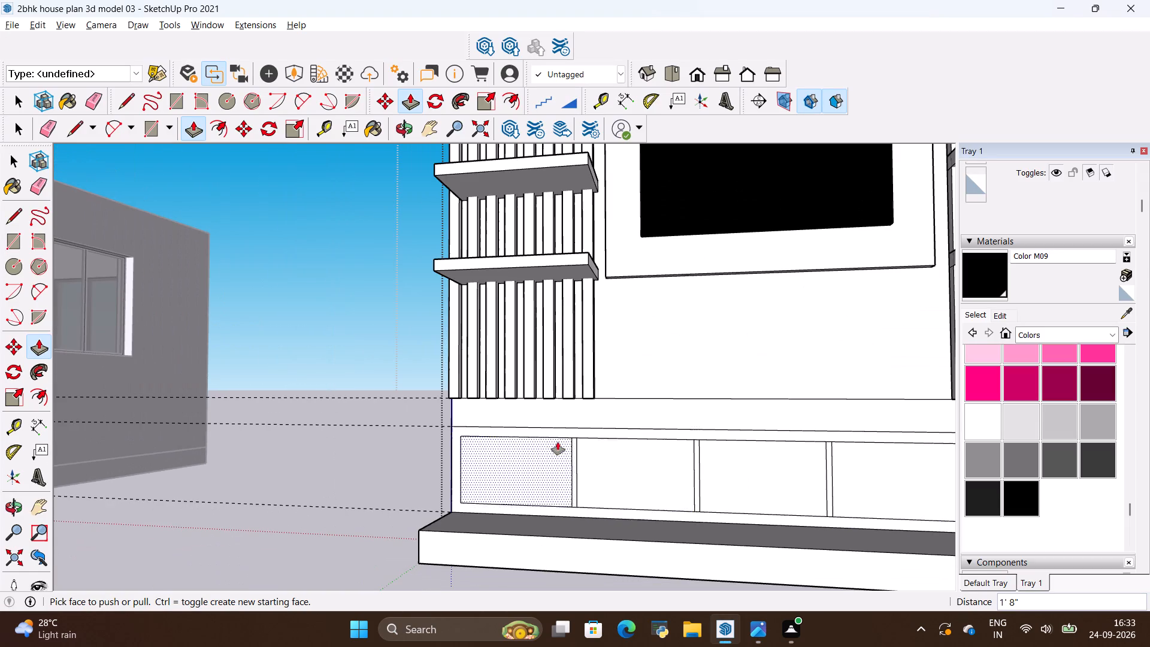
pyautogui.scroll(3, 554, 425)
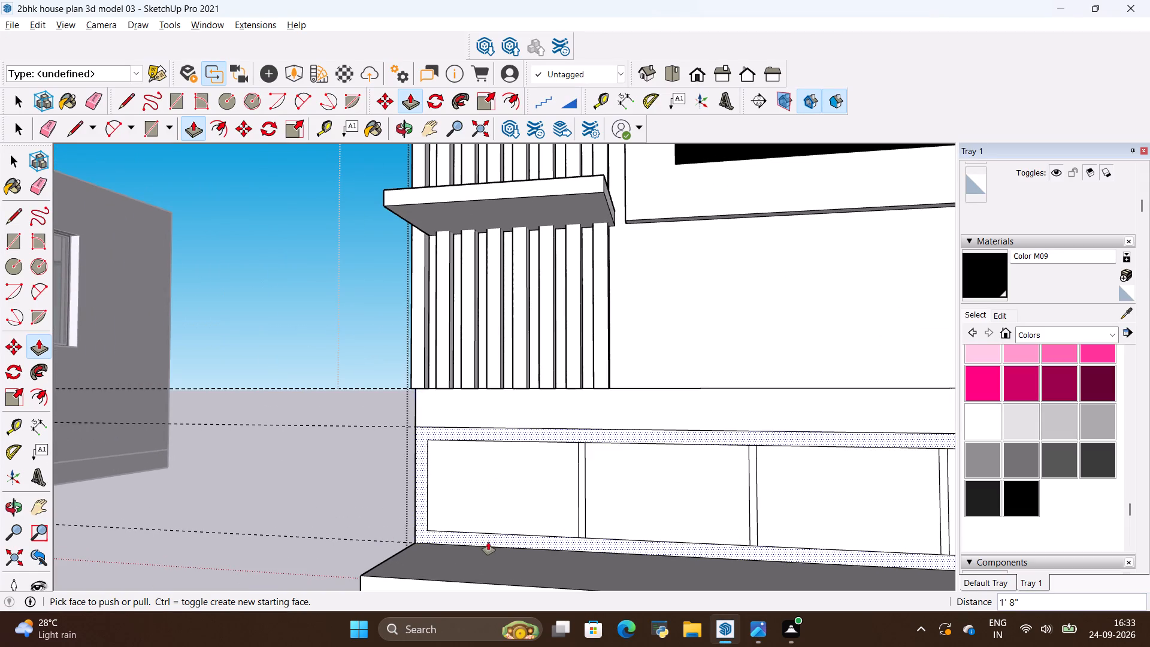
pyautogui.scroll(4, 488, 542)
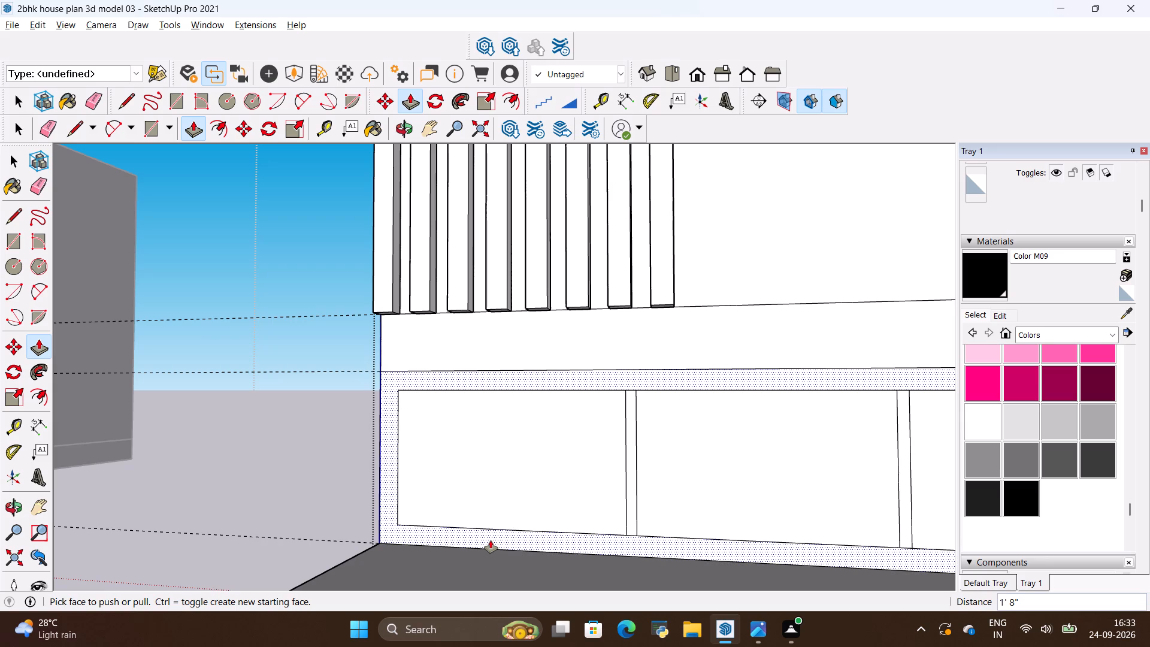
pyautogui.hotkey('alt', 'Tab')
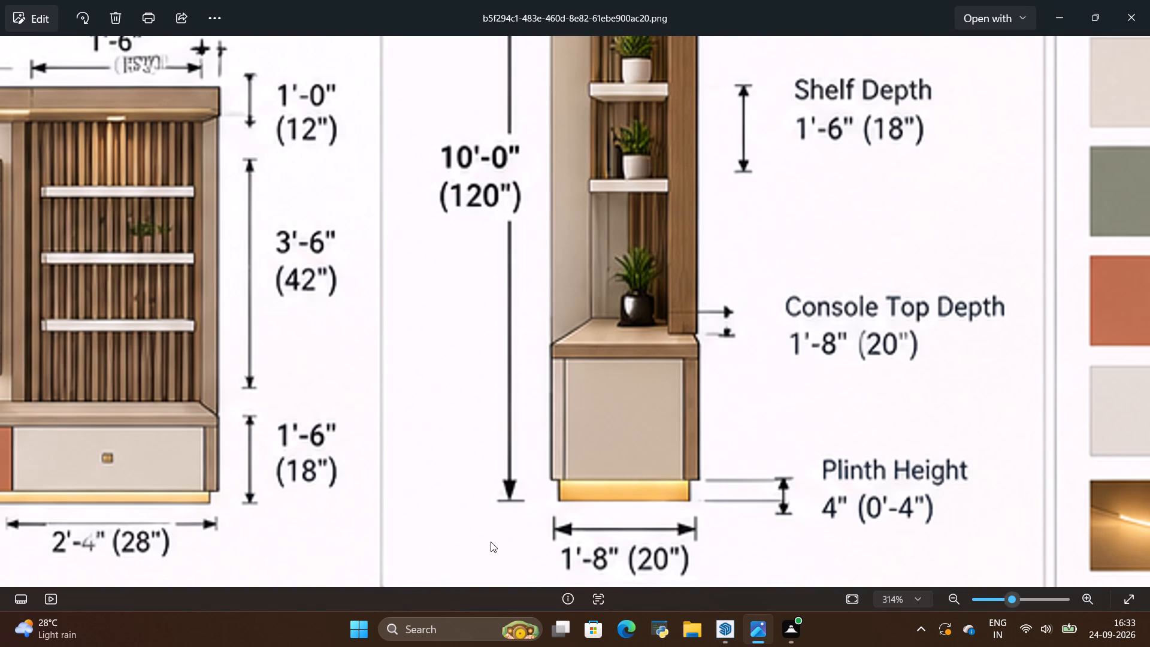
pyautogui.scroll(-10, 538, 516)
pyautogui.hotkey('alt', 'Tab')
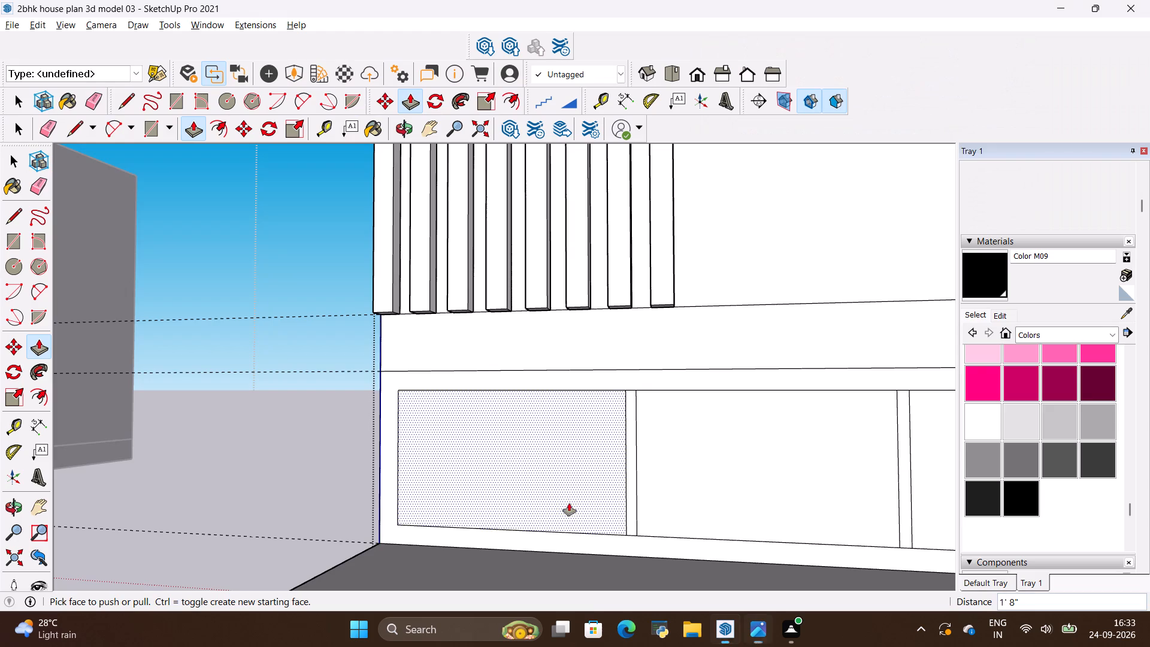
# Push/pull the console's outer frame face 1' 8" forward, flush with the front of the plinth.
pyautogui.scroll(-4, 508, 481)
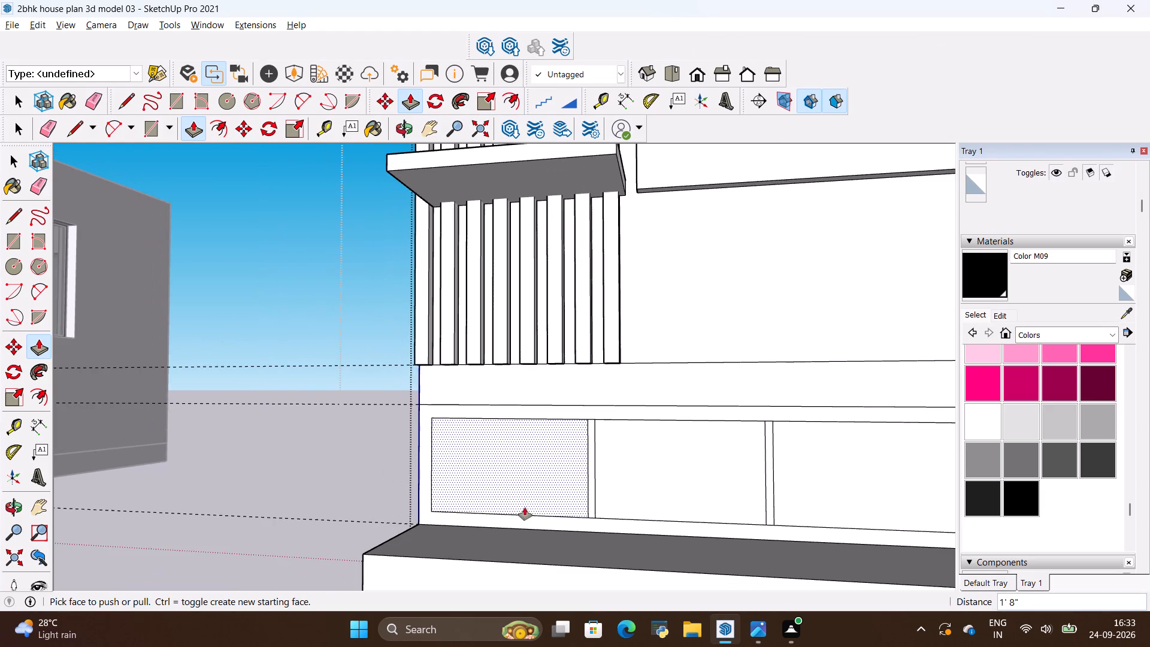
pyautogui.scroll(-4, 525, 509)
pyautogui.scroll(8, 526, 533)
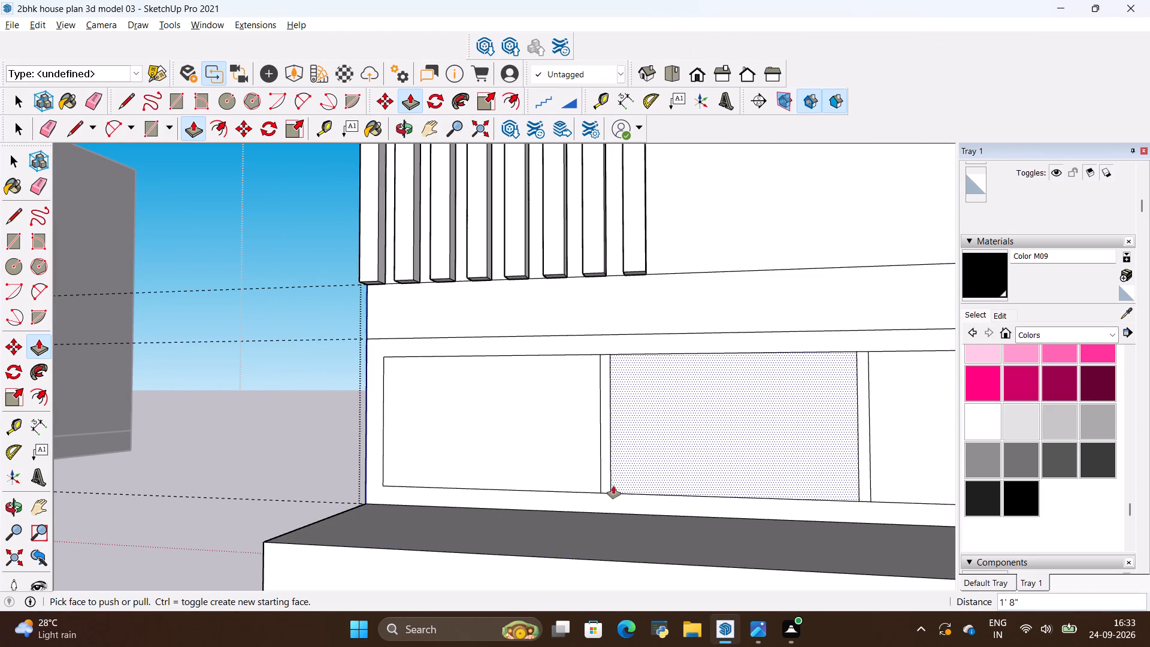
pyautogui.scroll(3, 600, 485)
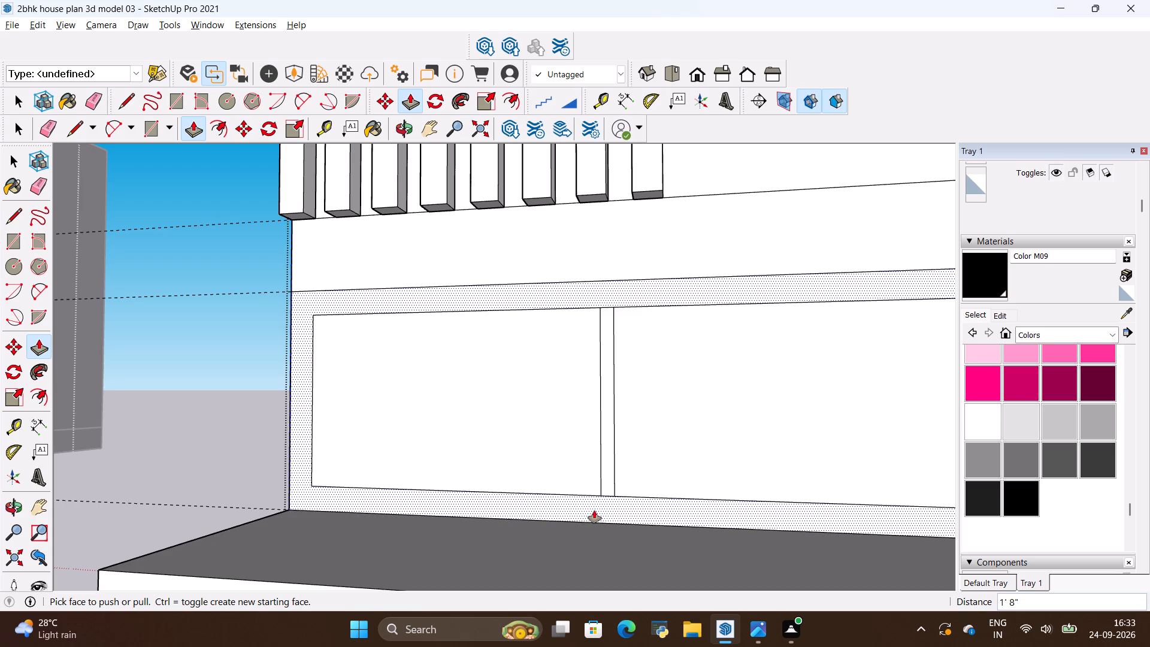
pyautogui.click(594, 510)
pyautogui.scroll(-9, 539, 546)
pyautogui.click(513, 575)
# Push/pull the first three drawer faces, starting from the house side, forward until flush with the console frame.
pyautogui.scroll(3, 517, 474)
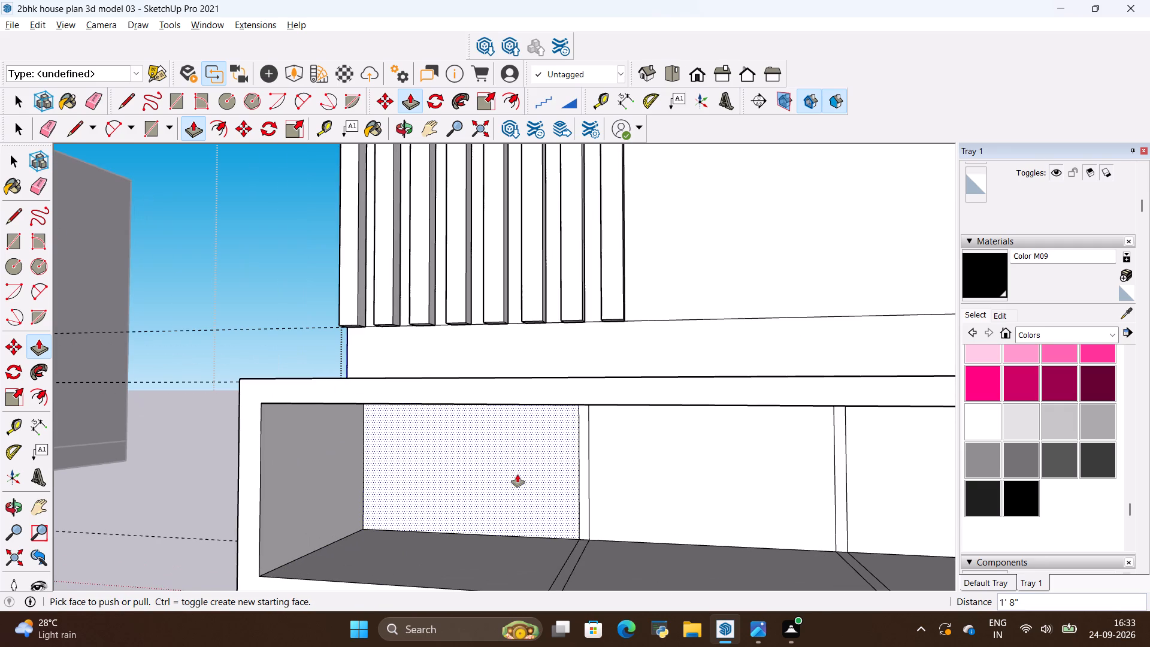
pyautogui.click(517, 474)
pyautogui.click(505, 391)
pyautogui.scroll(-4, 462, 403)
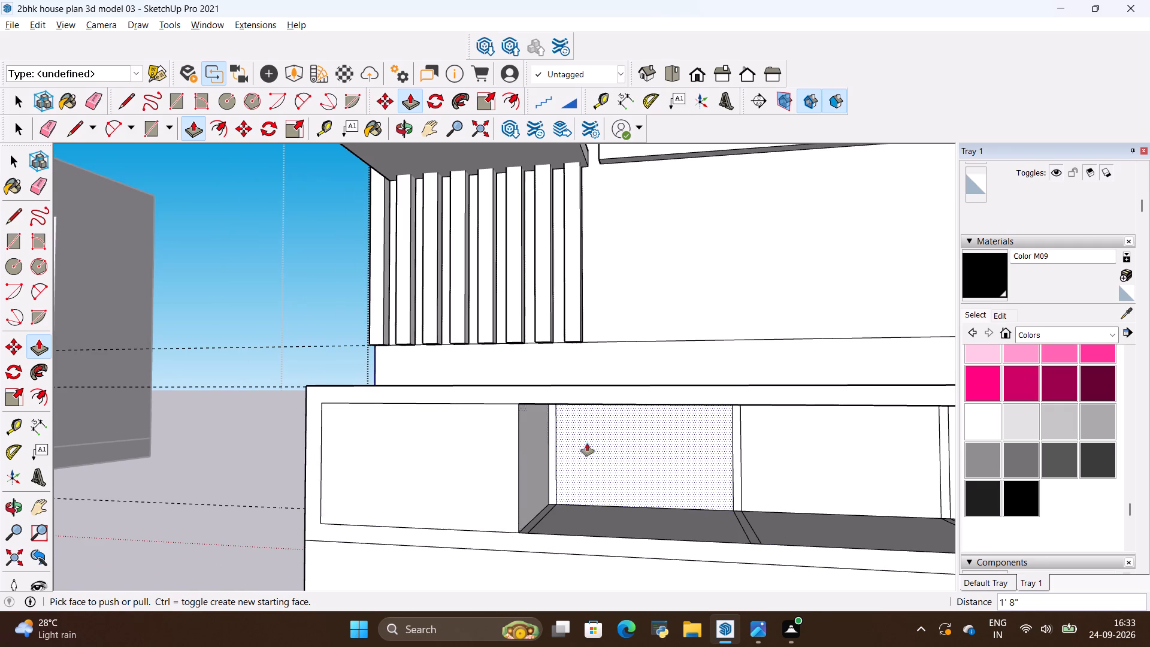
pyautogui.click(594, 446)
pyautogui.click(609, 391)
pyautogui.scroll(-5, 459, 423)
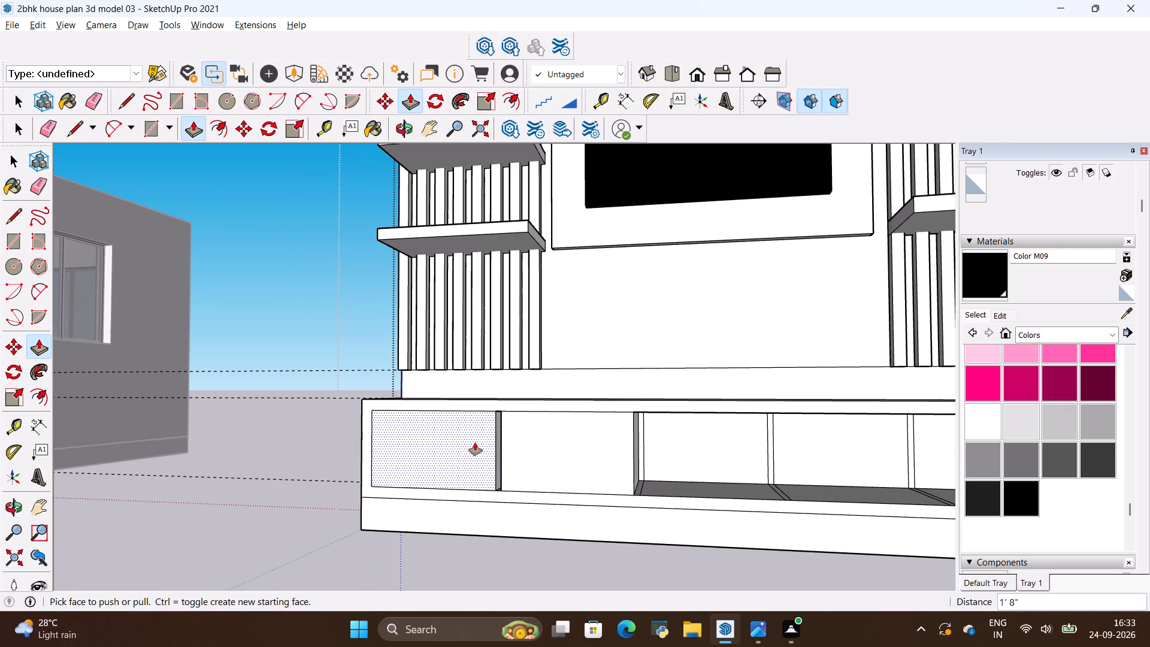
pyautogui.scroll(3, 543, 462)
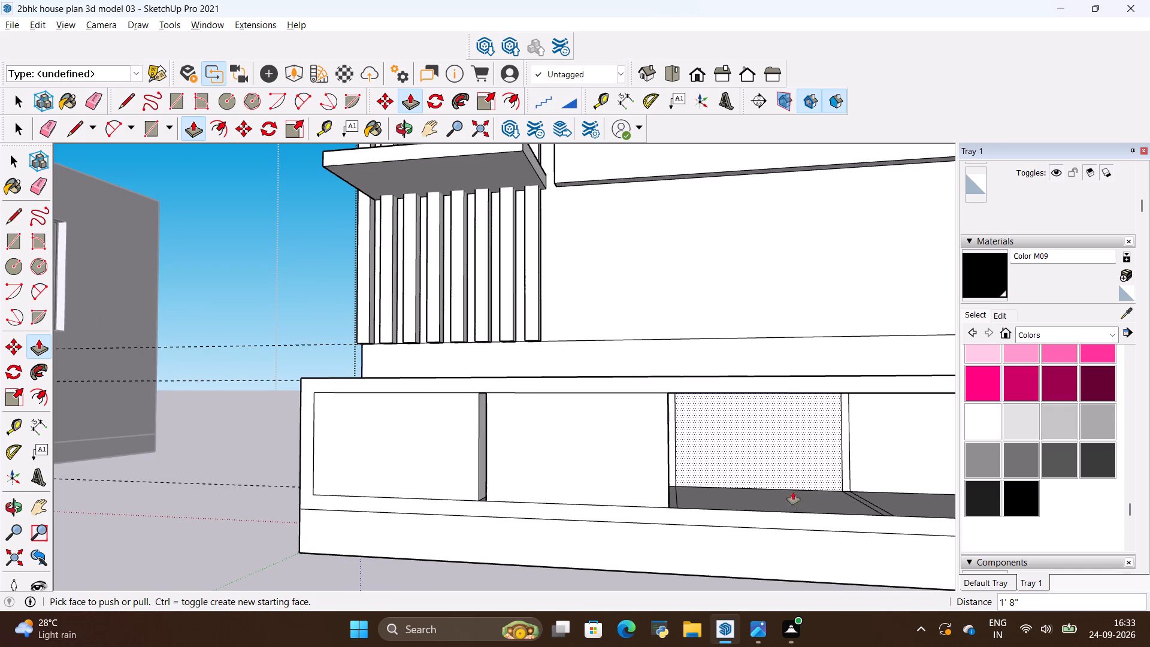
pyautogui.click(765, 445)
pyautogui.click(756, 382)
# Push/pull the remaining two drawer faces 1' 8" forward, flush with the console frame.
pyautogui.scroll(-4, 583, 416)
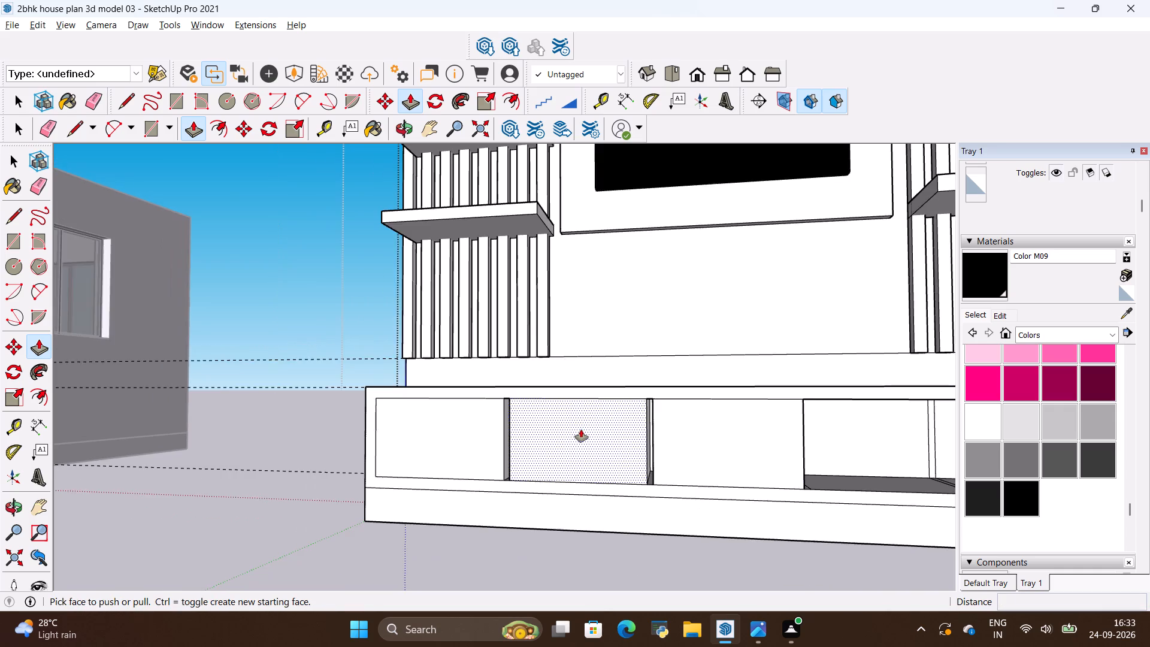
pyautogui.scroll(-5, 592, 429)
pyautogui.click(745, 437)
pyautogui.scroll(2, 740, 408)
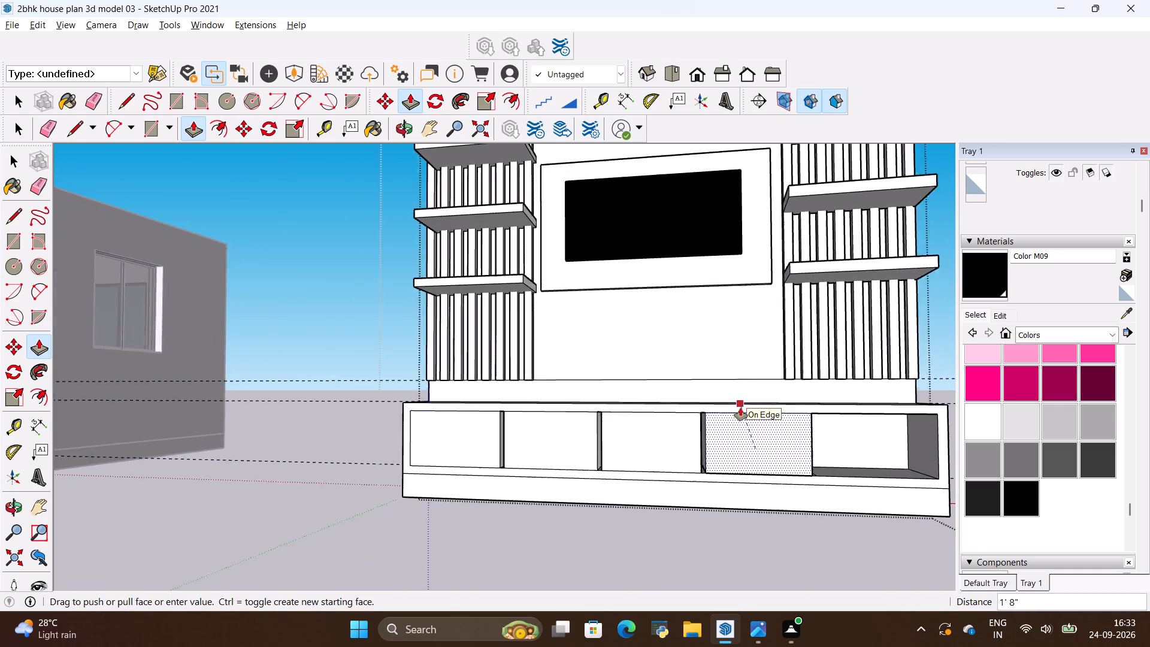
pyautogui.scroll(5, 740, 408)
pyautogui.click(740, 413)
pyautogui.scroll(-5, 617, 419)
pyautogui.click(827, 450)
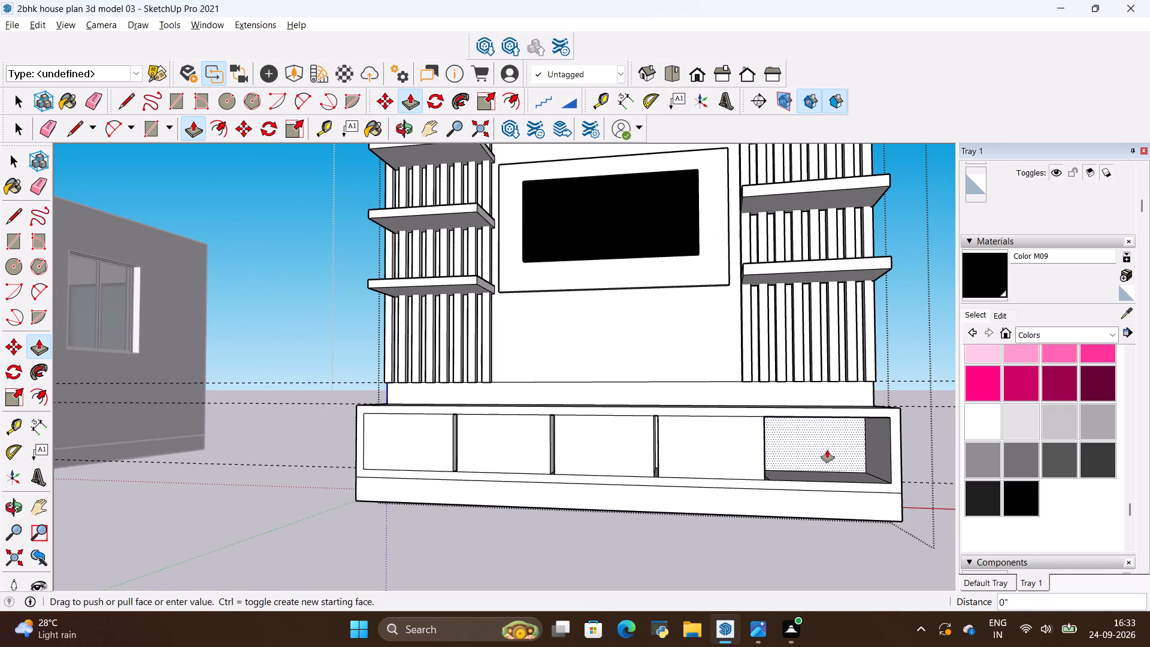
pyautogui.click(737, 448)
# Examine the recessed gaps between the drawer fronts and check the console drawers in the reference image.
pyautogui.scroll(3, 544, 430)
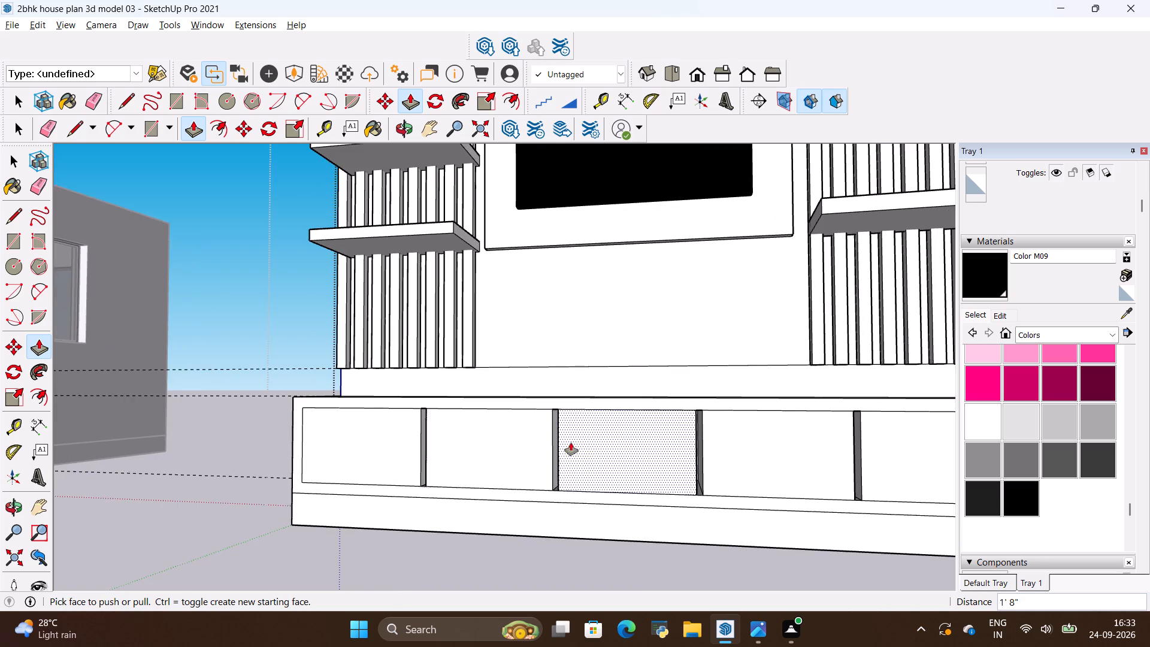
pyautogui.scroll(-4, 573, 443)
pyautogui.moveTo(473, 448); pyautogui.dragTo(537, 467, button='middle')
pyautogui.scroll(9, 471, 444)
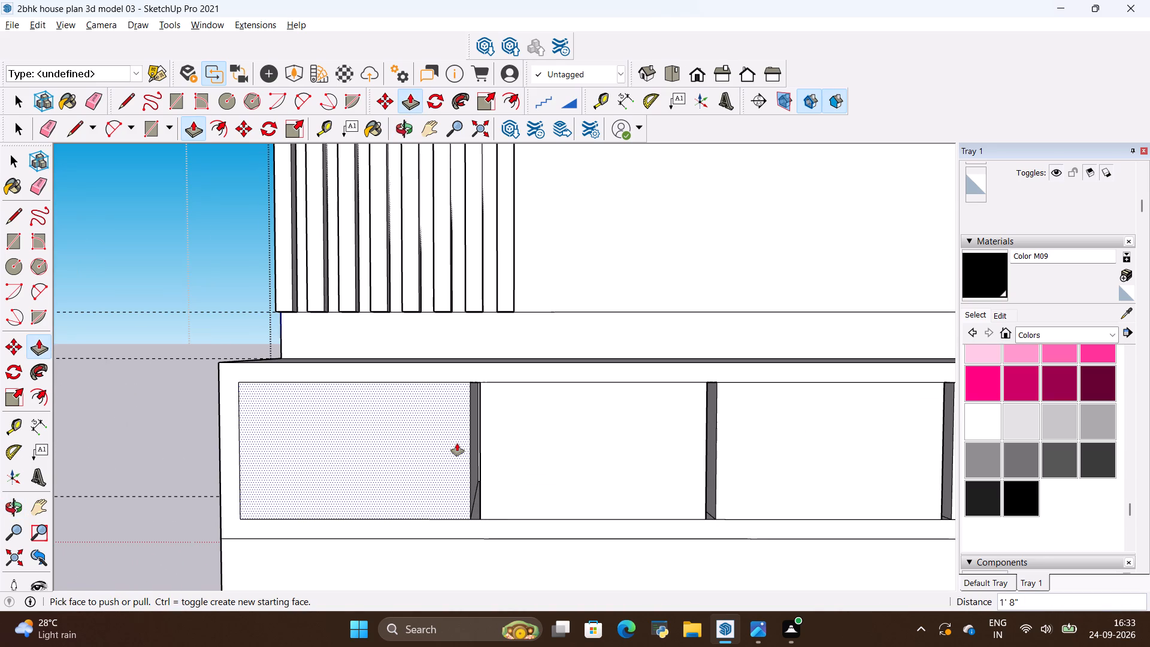
pyautogui.scroll(3, 480, 421)
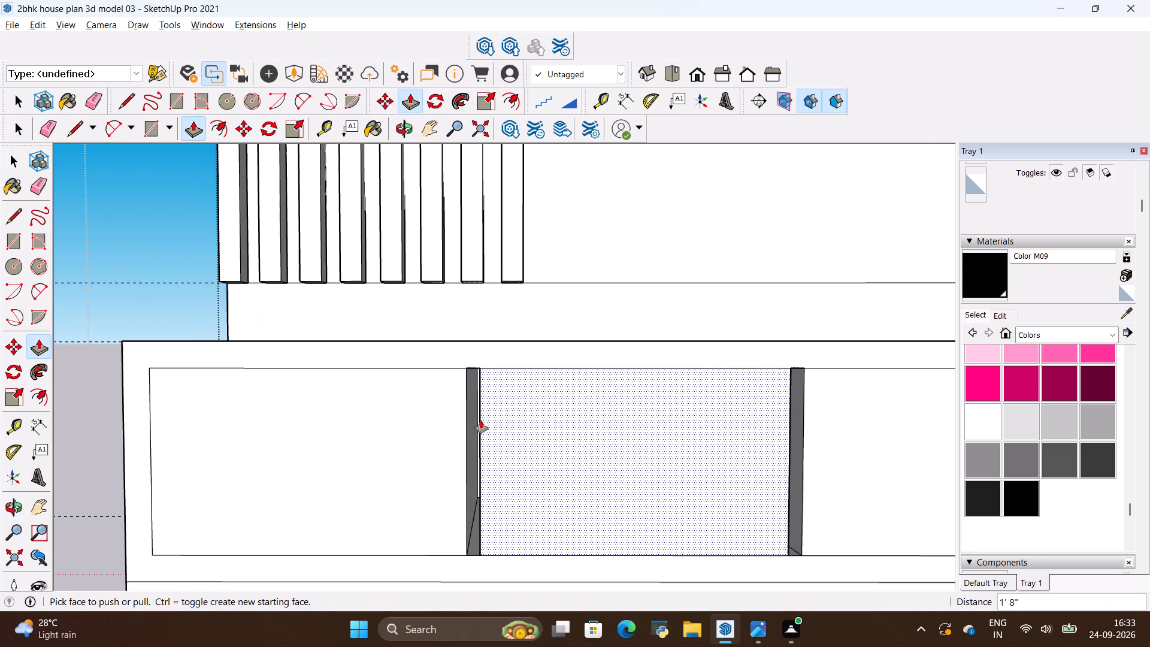
pyautogui.scroll(9, 479, 422)
pyautogui.scroll(-5, 532, 404)
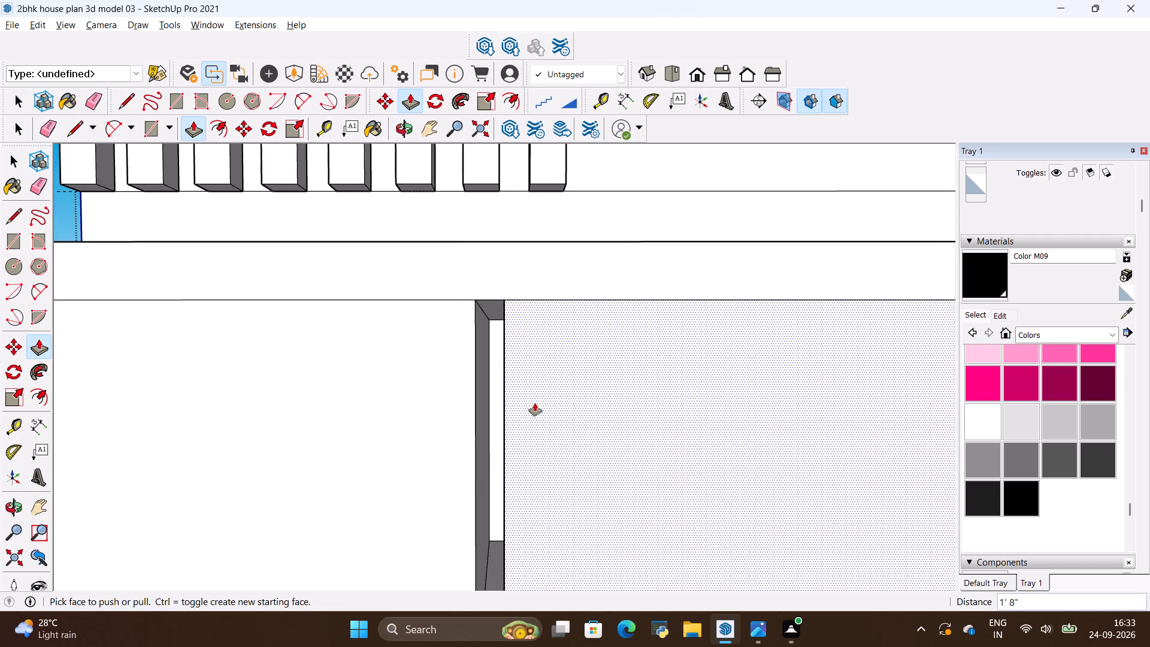
pyautogui.scroll(-5, 535, 403)
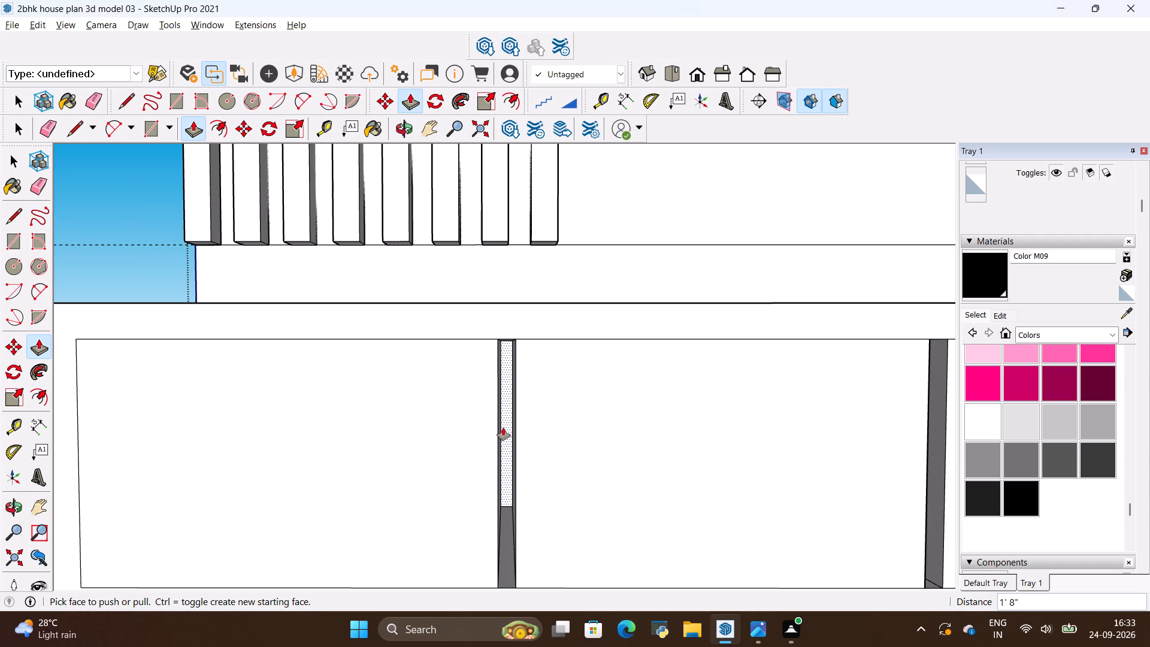
pyautogui.scroll(1, 502, 429)
pyautogui.scroll(-4, 573, 402)
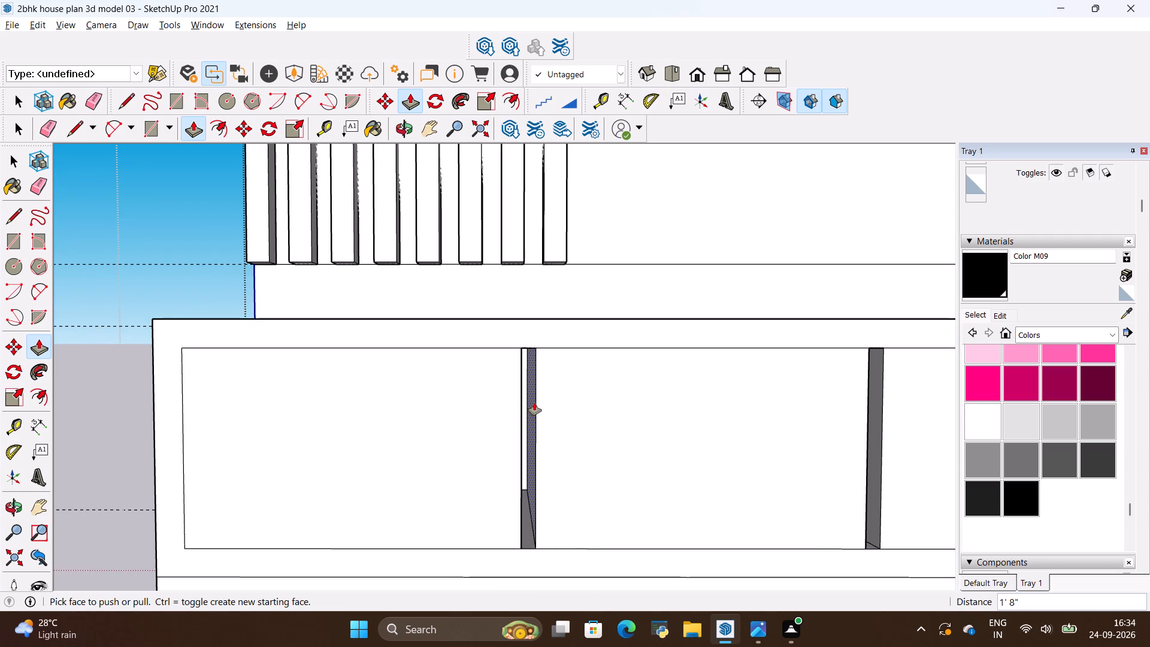
pyautogui.scroll(-3, 600, 389)
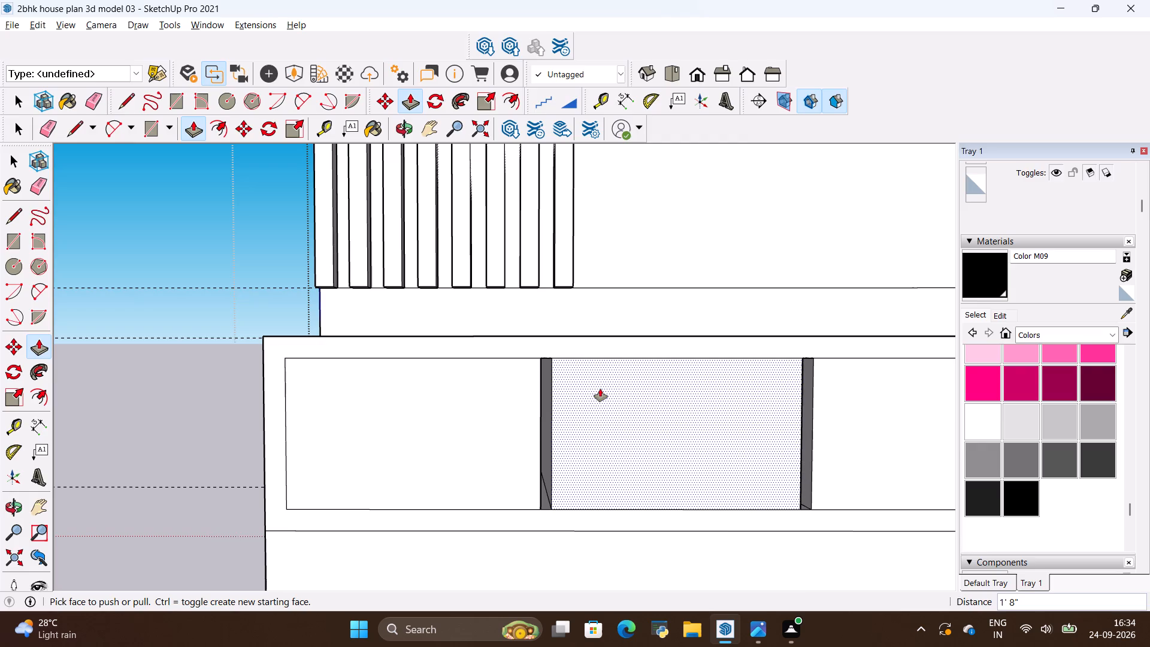
pyautogui.hotkey('alt', 'Tab')
pyautogui.scroll(4, 438, 512)
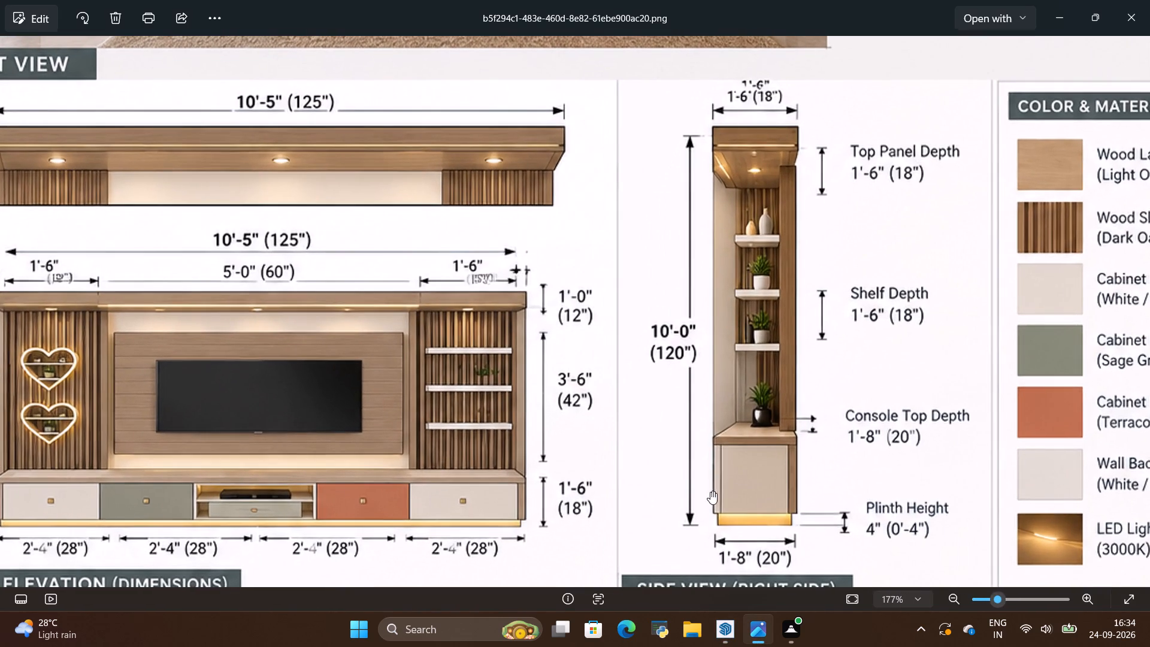
# Examine the console drawers, open shelf and plinth in the reference image's elevation, side view and front view.
pyautogui.scroll(5, 524, 506)
pyautogui.scroll(16, 383, 524)
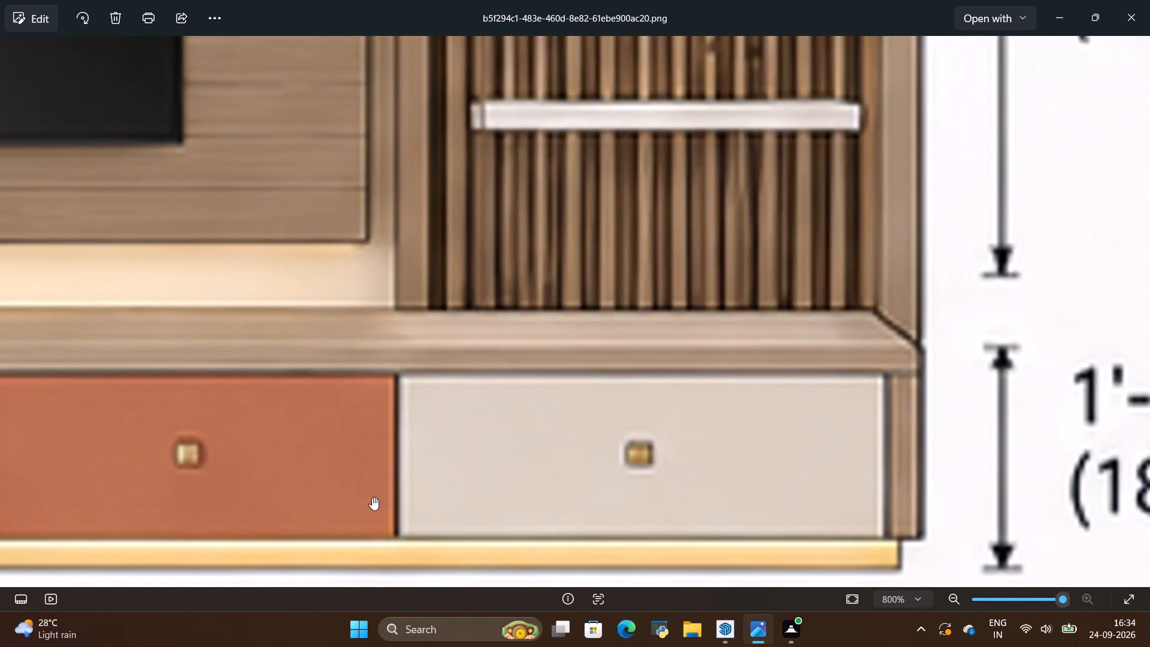
pyautogui.scroll(-17, 594, 445)
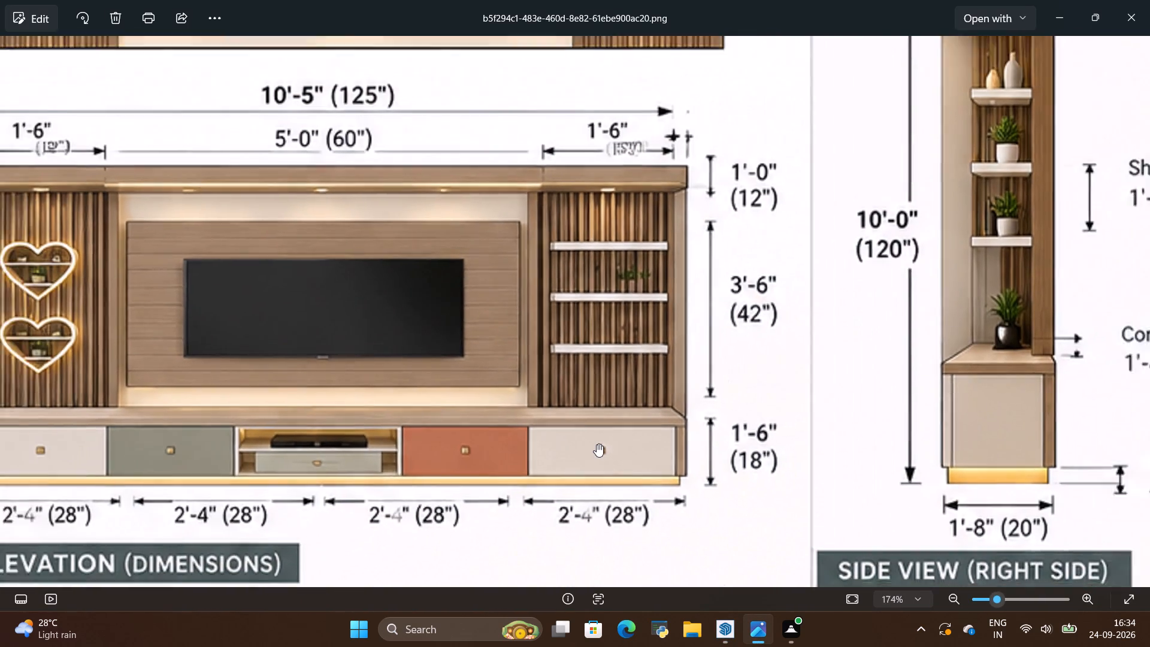
pyautogui.scroll(-6, 597, 444)
pyautogui.scroll(13, 532, 210)
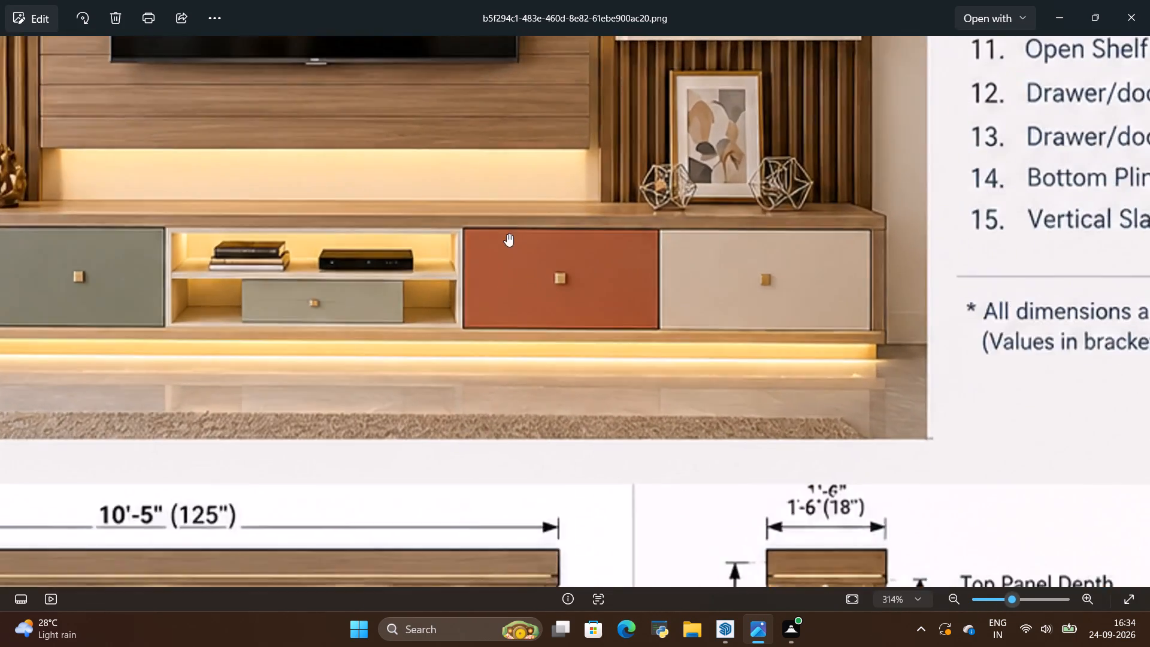
pyautogui.scroll(4, 477, 259)
pyautogui.scroll(-6, 472, 259)
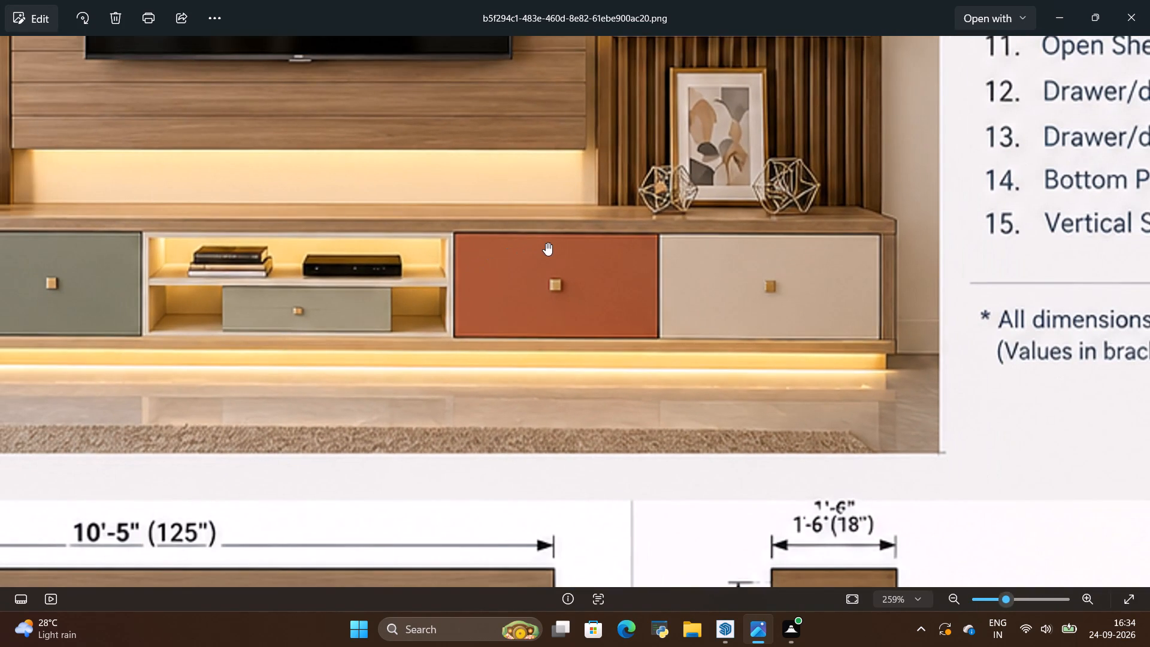
pyautogui.scroll(9, 635, 246)
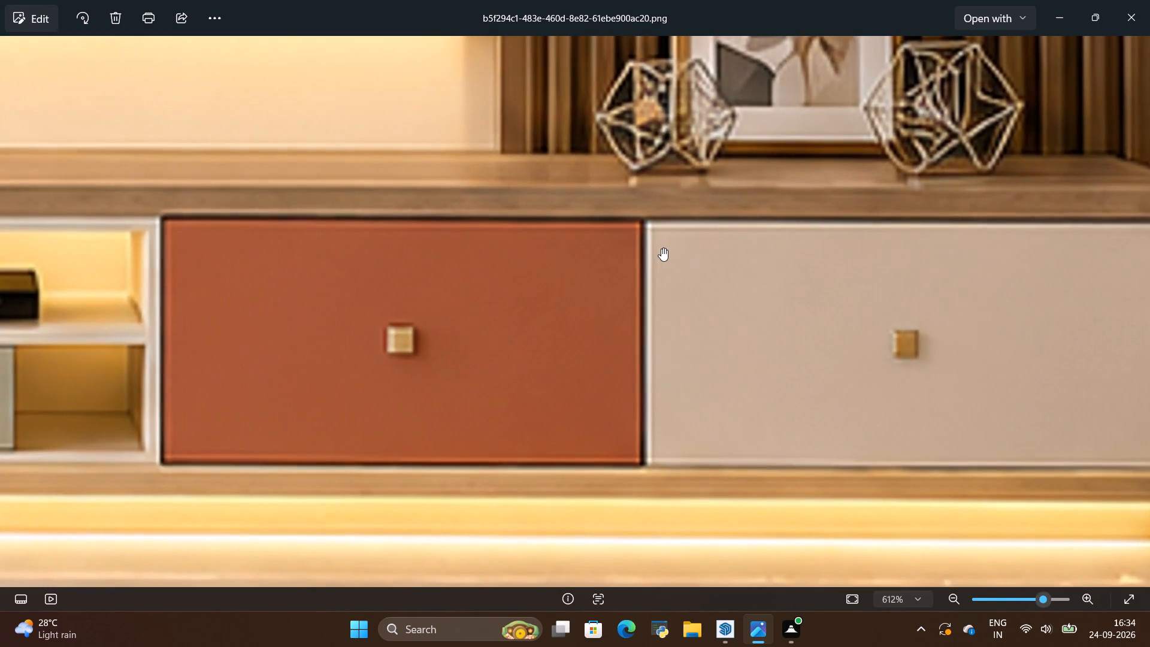
pyautogui.scroll(-20, 661, 248)
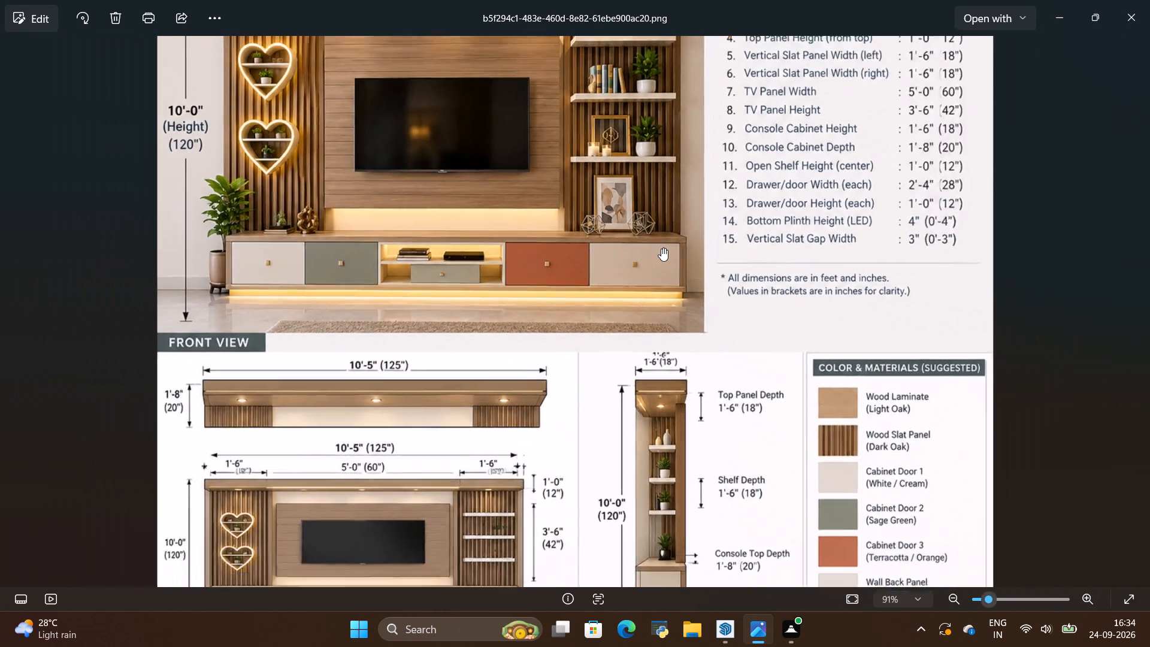
# Return to the SketchUp model and inspect the recessed gaps between the console's drawer fronts.
pyautogui.hotkey('alt', 'Tab')
pyautogui.scroll(8, 526, 456)
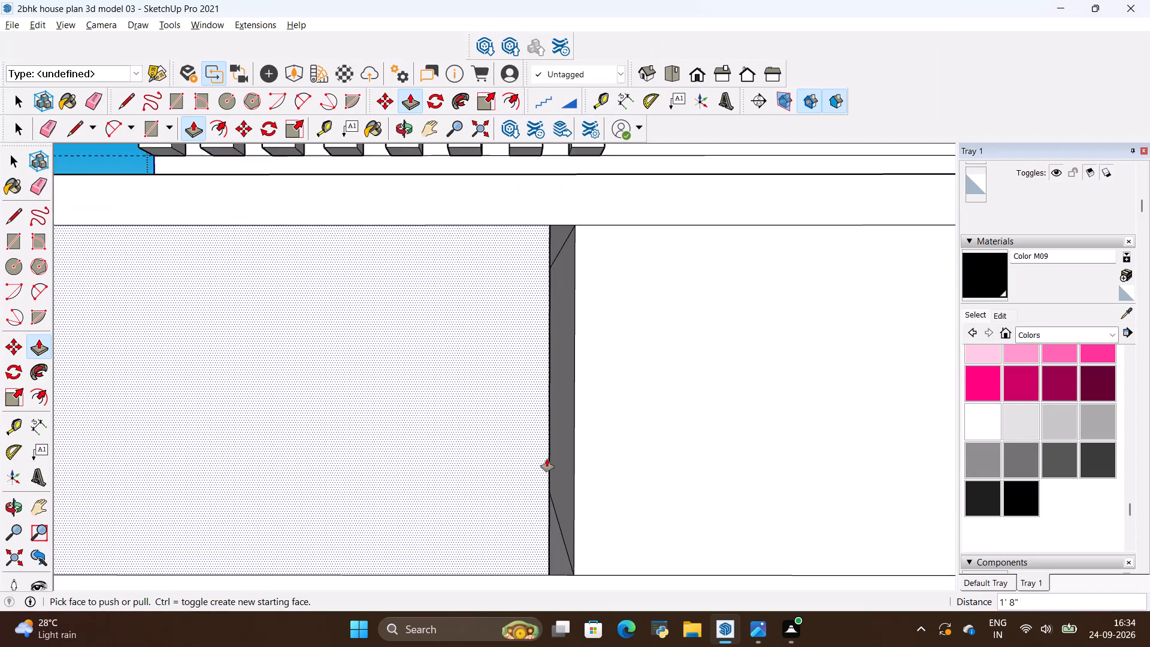
pyautogui.scroll(3, 547, 459)
pyautogui.scroll(-13, 549, 435)
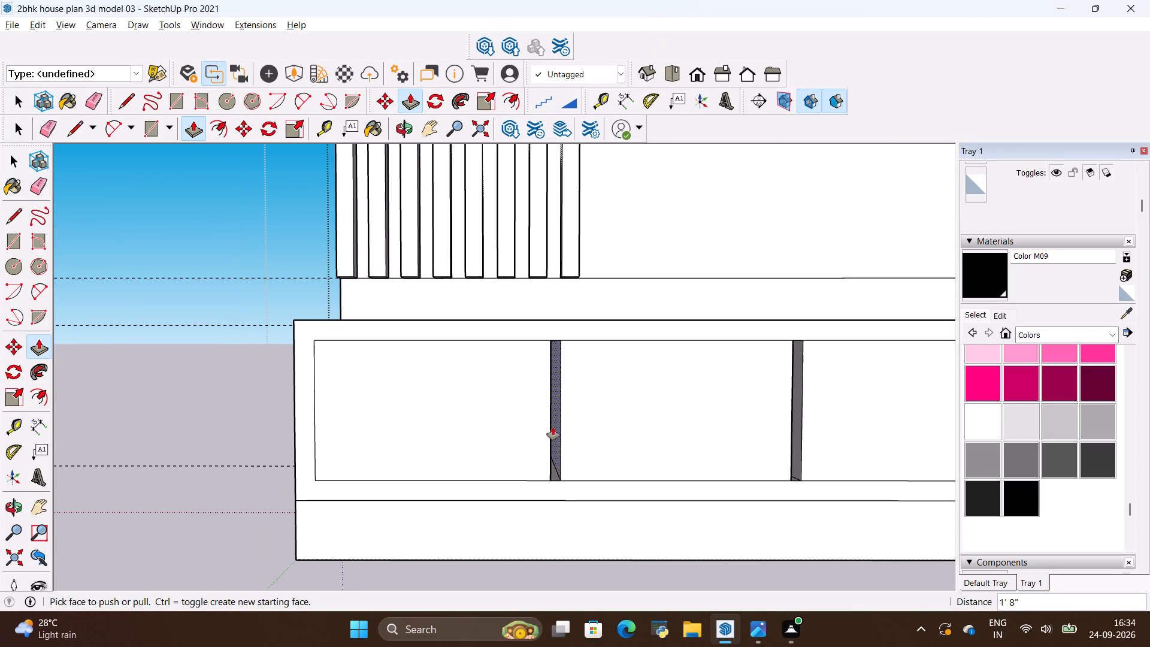
pyautogui.scroll(20, 559, 421)
pyautogui.scroll(3, 559, 421)
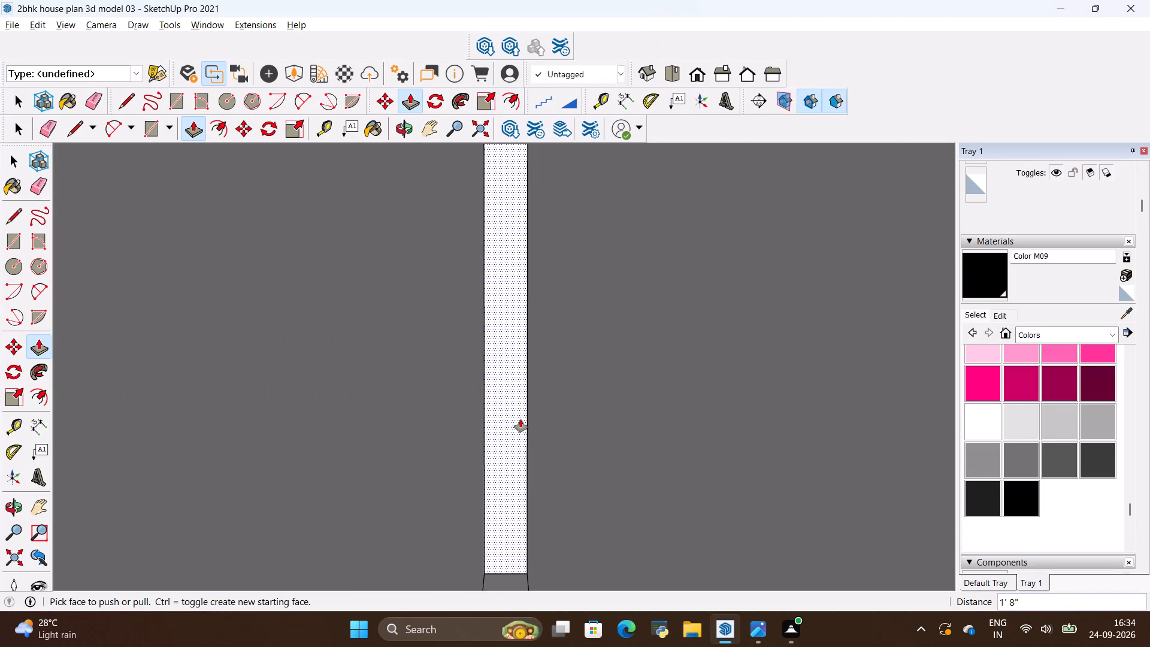
pyautogui.scroll(-17, 515, 413)
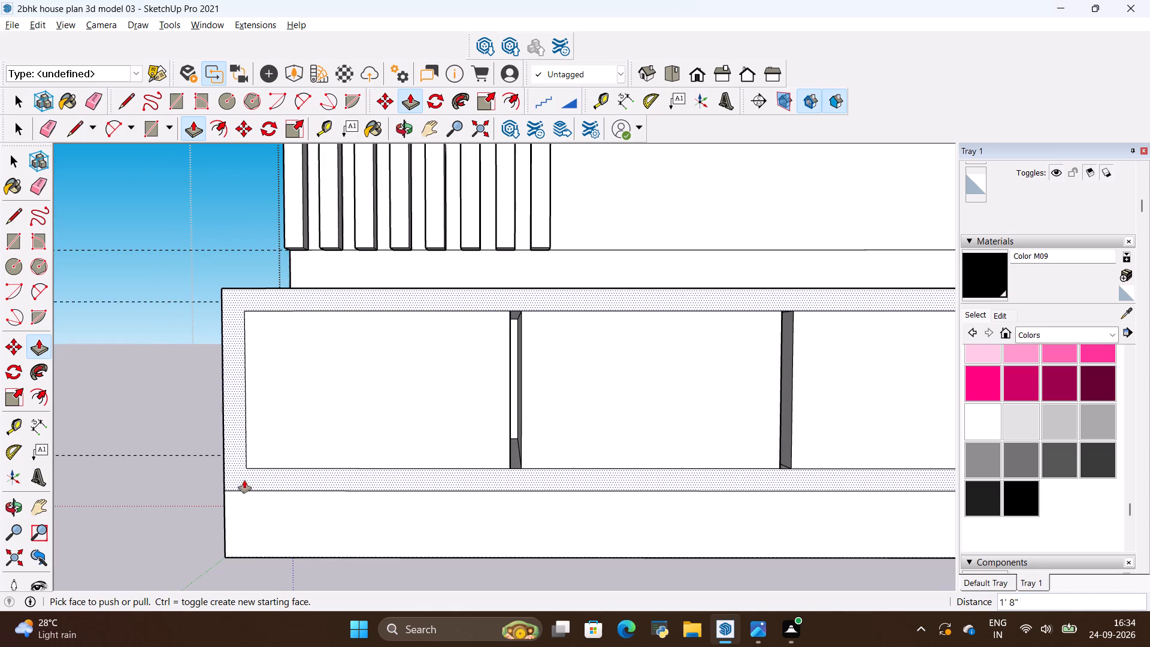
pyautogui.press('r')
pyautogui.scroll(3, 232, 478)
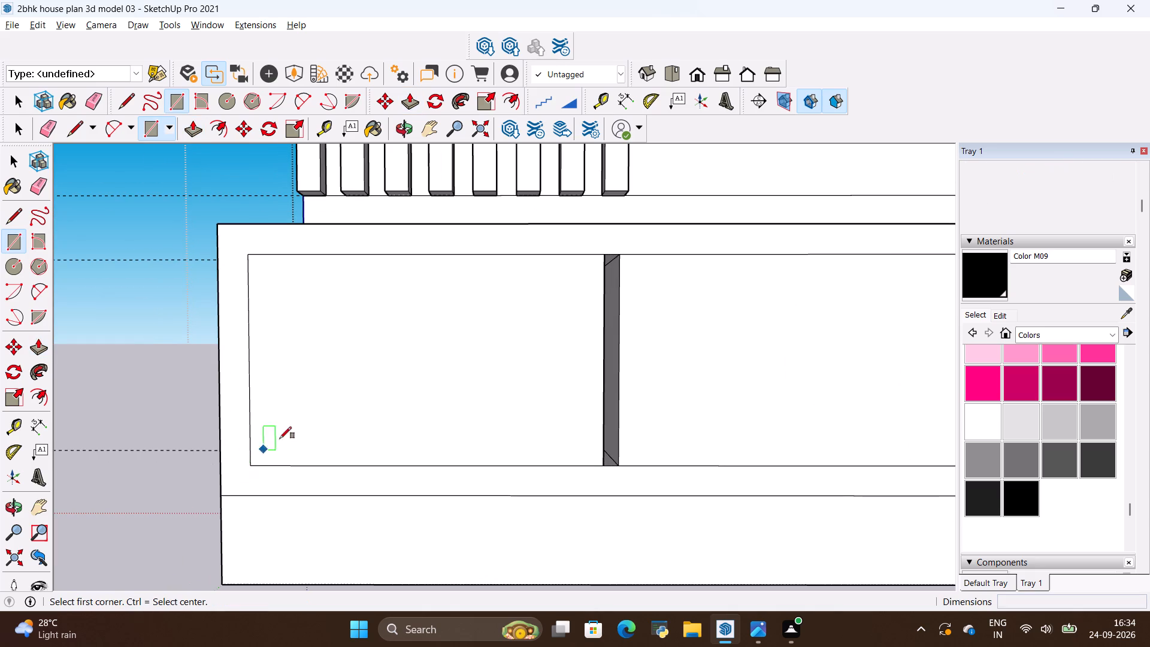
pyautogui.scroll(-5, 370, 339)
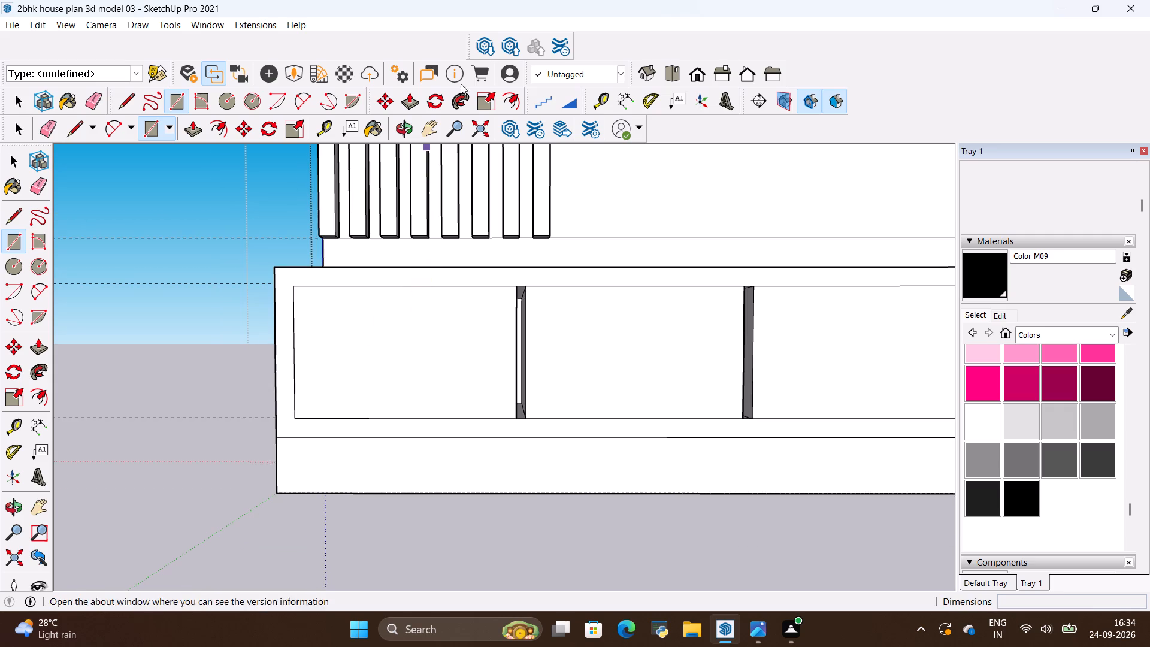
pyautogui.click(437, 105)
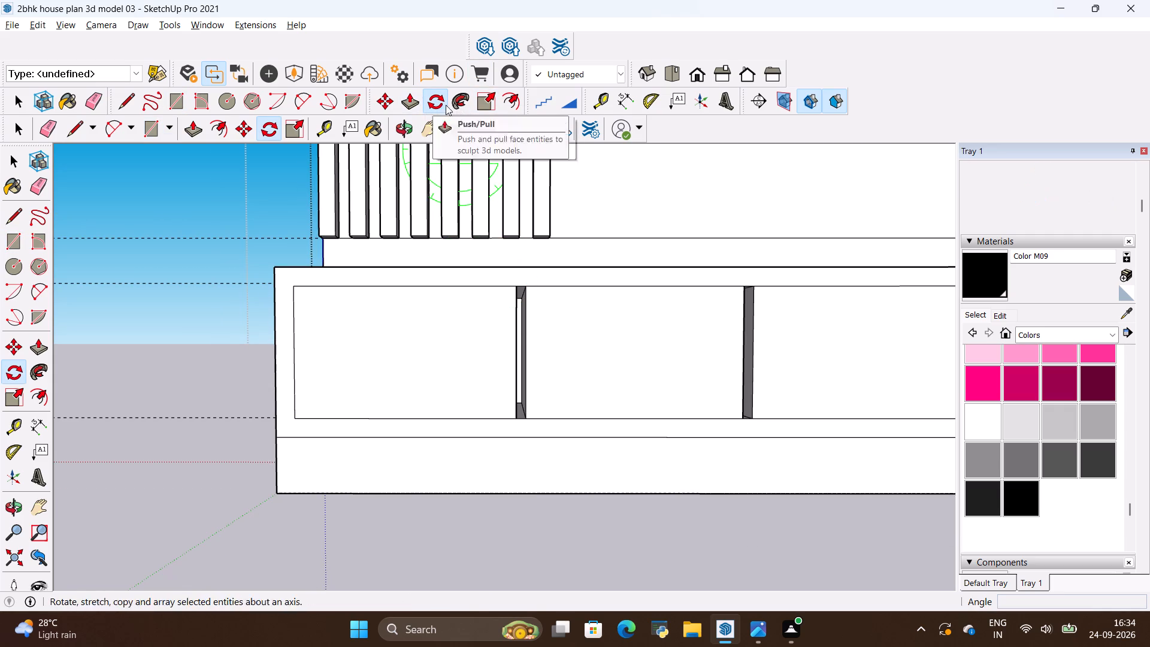
# Offset the outline of the console's left-end drawer face outward by about 7/16", into the adjoining gap.
pyautogui.click(513, 100)
pyautogui.scroll(4, 443, 328)
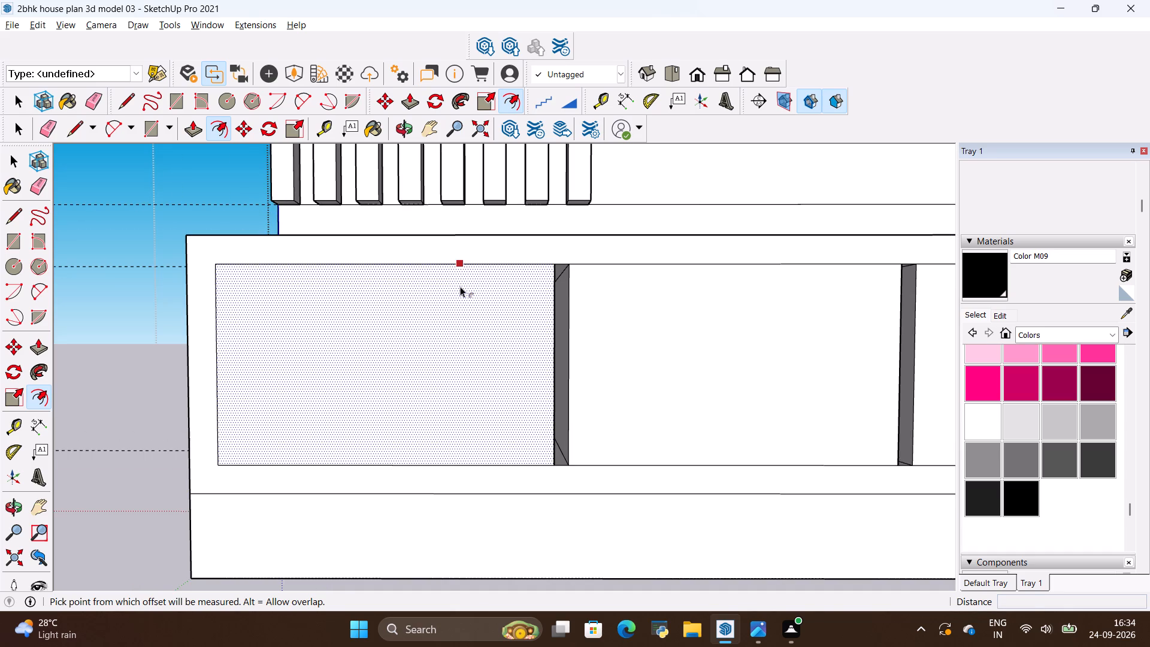
pyautogui.click(460, 286)
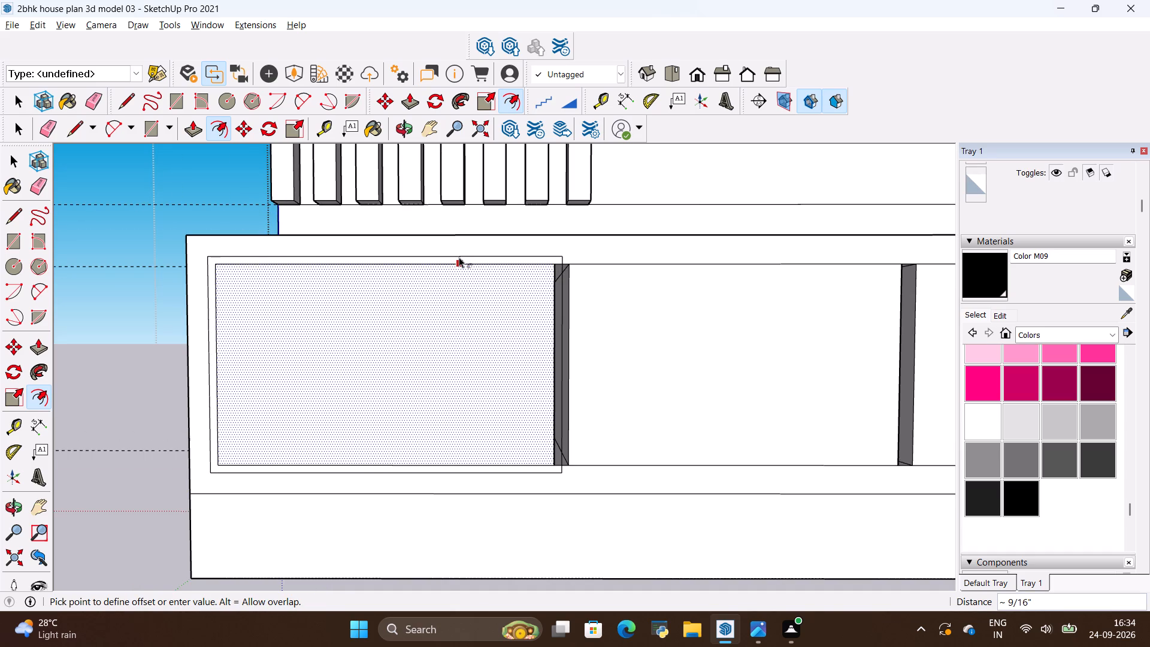
pyautogui.scroll(4, 523, 326)
pyautogui.scroll(4, 576, 335)
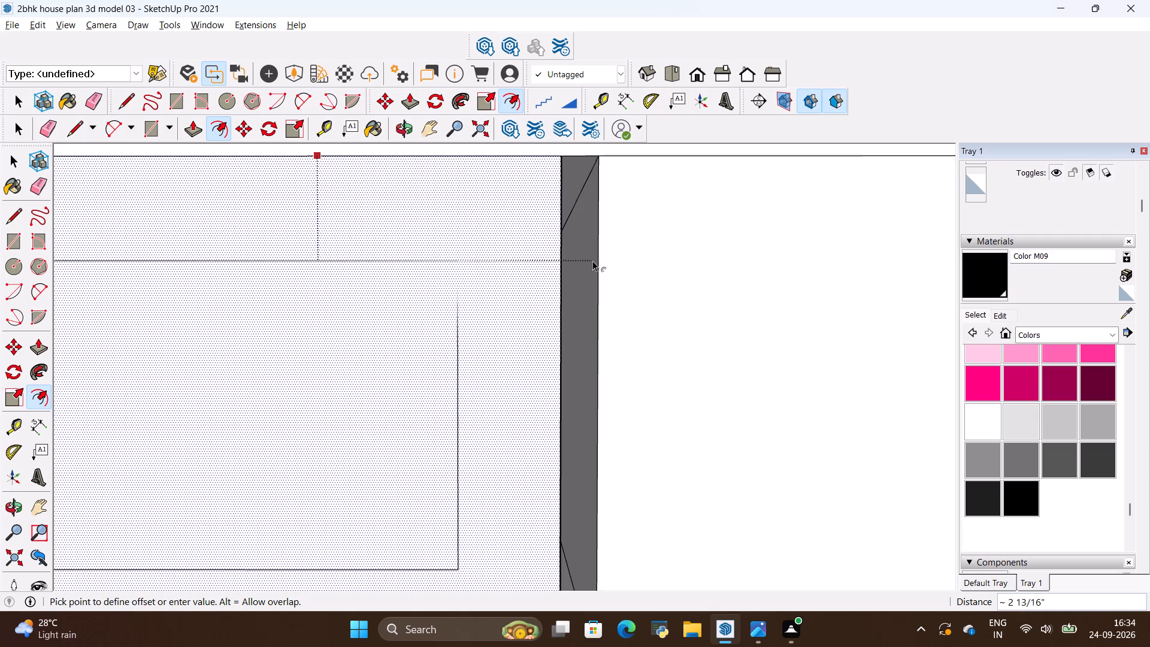
pyautogui.scroll(-4, 592, 260)
pyautogui.scroll(7, 564, 178)
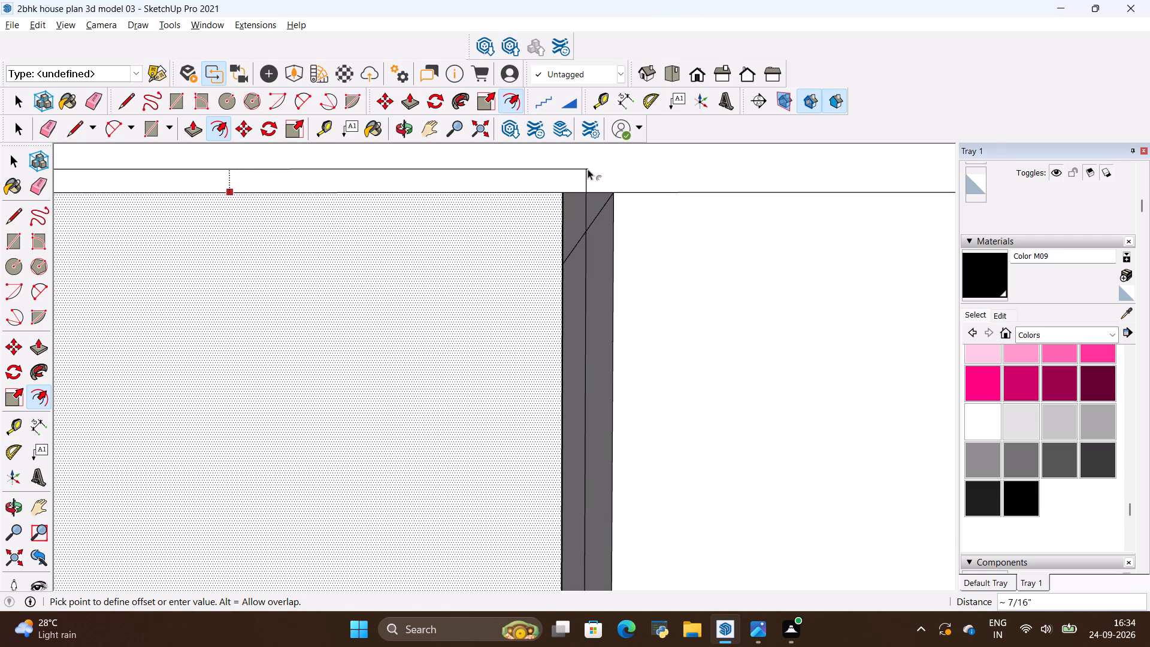
pyautogui.click(588, 169)
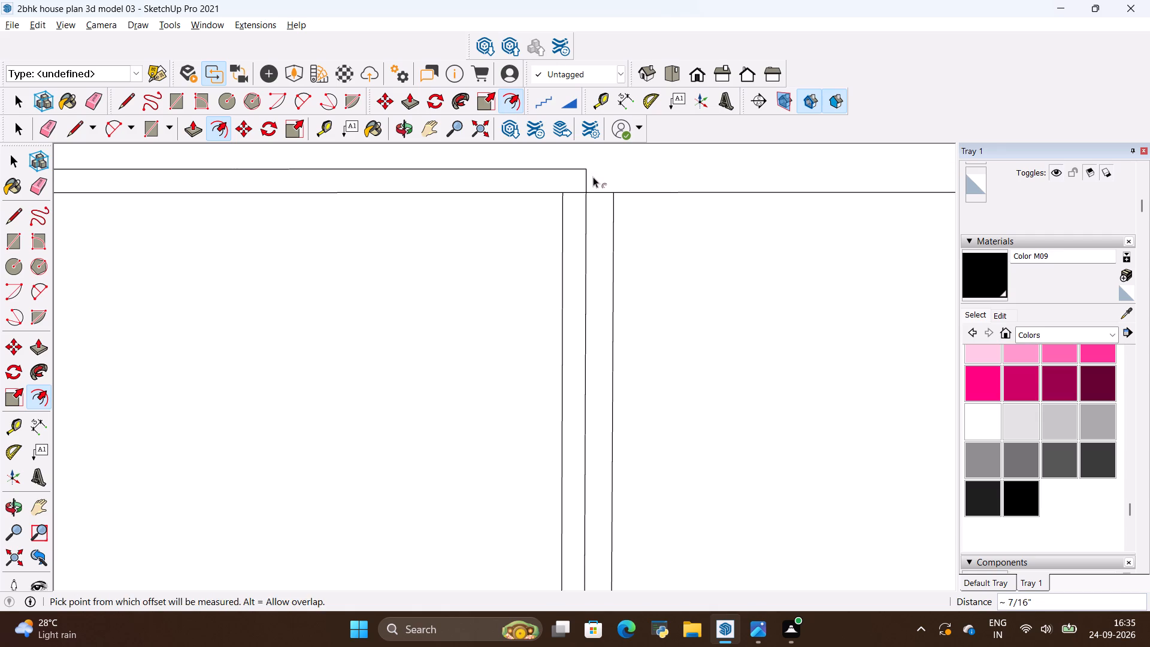
# Offset the second and third drawer faces outward by about 7/16" each, nearly meeting the neighbouring drawer's offset outline.
pyautogui.click(641, 222)
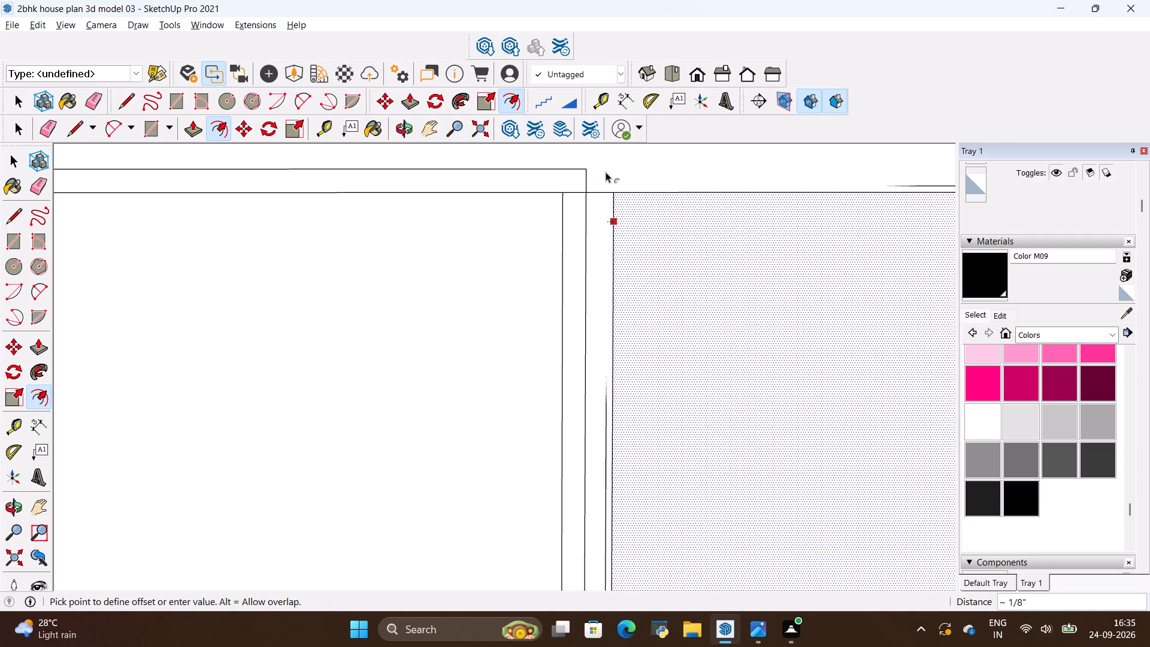
pyautogui.scroll(4, 591, 166)
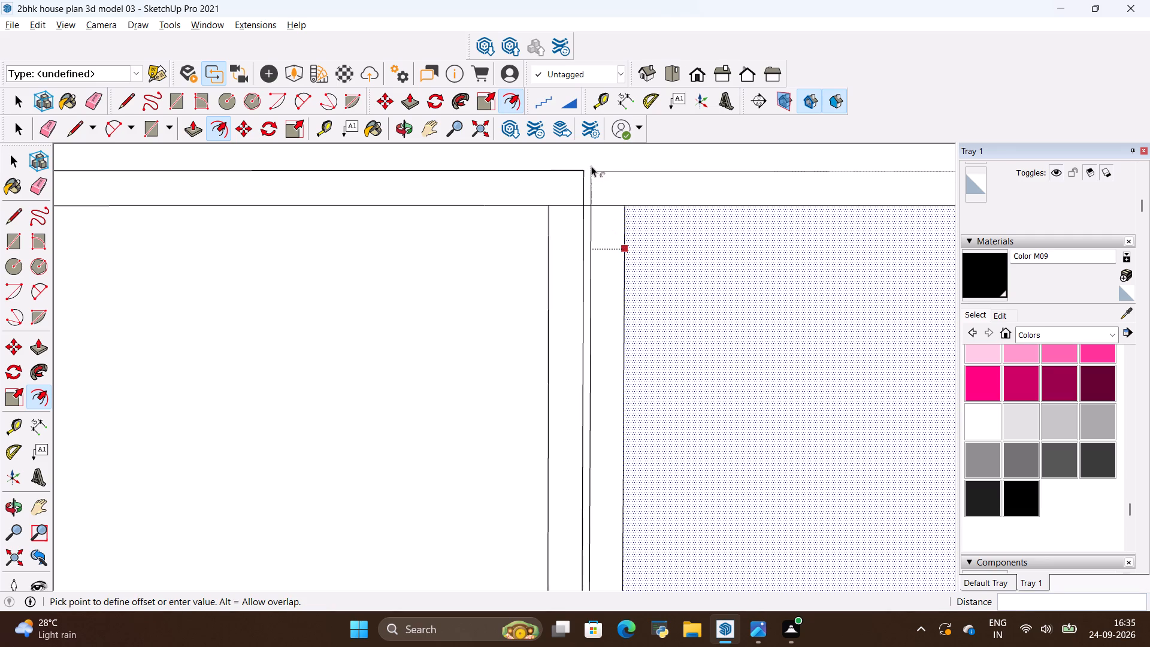
pyautogui.scroll(5, 591, 167)
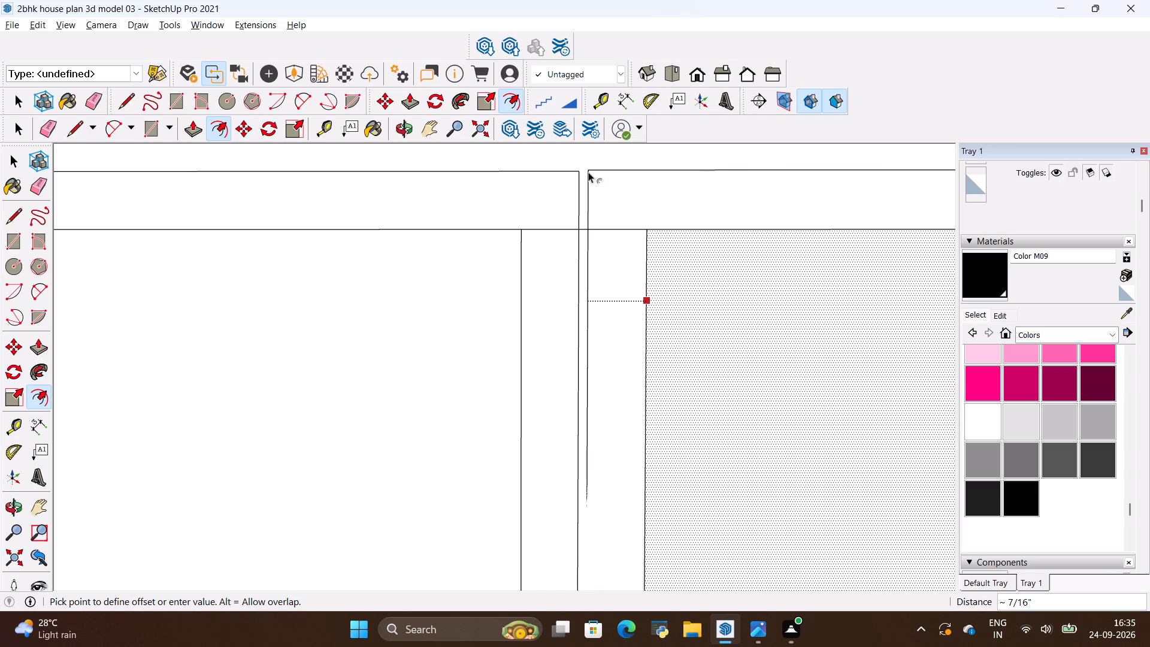
pyautogui.click(588, 173)
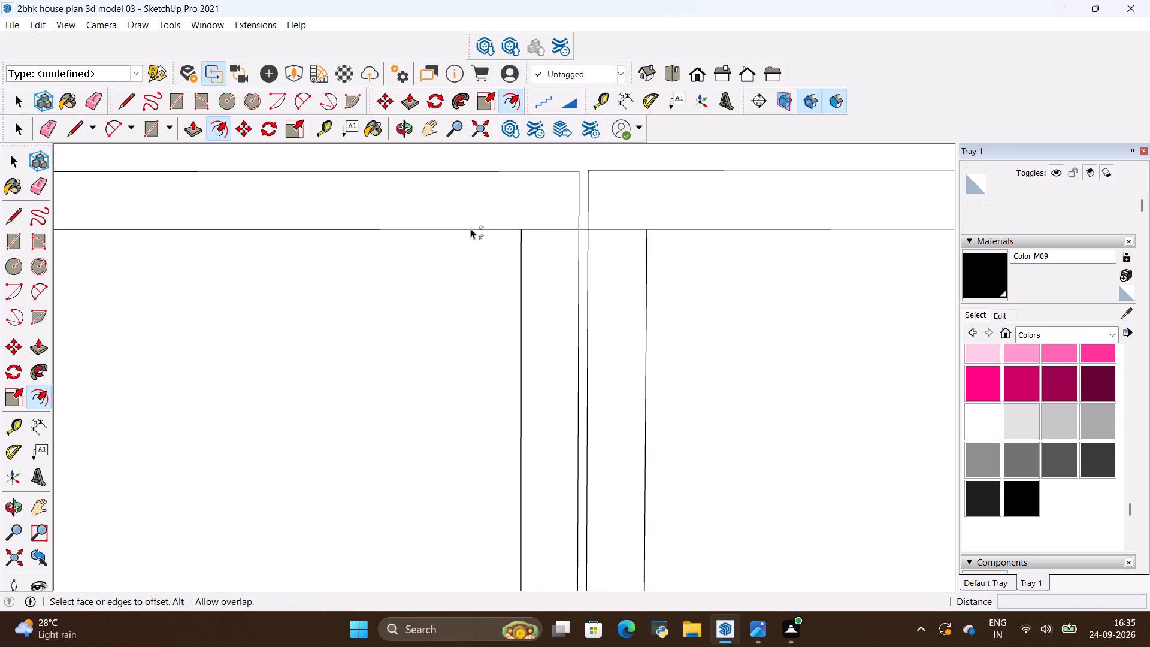
pyautogui.scroll(-20, 470, 228)
pyautogui.scroll(-7, 470, 228)
pyautogui.scroll(7, 794, 235)
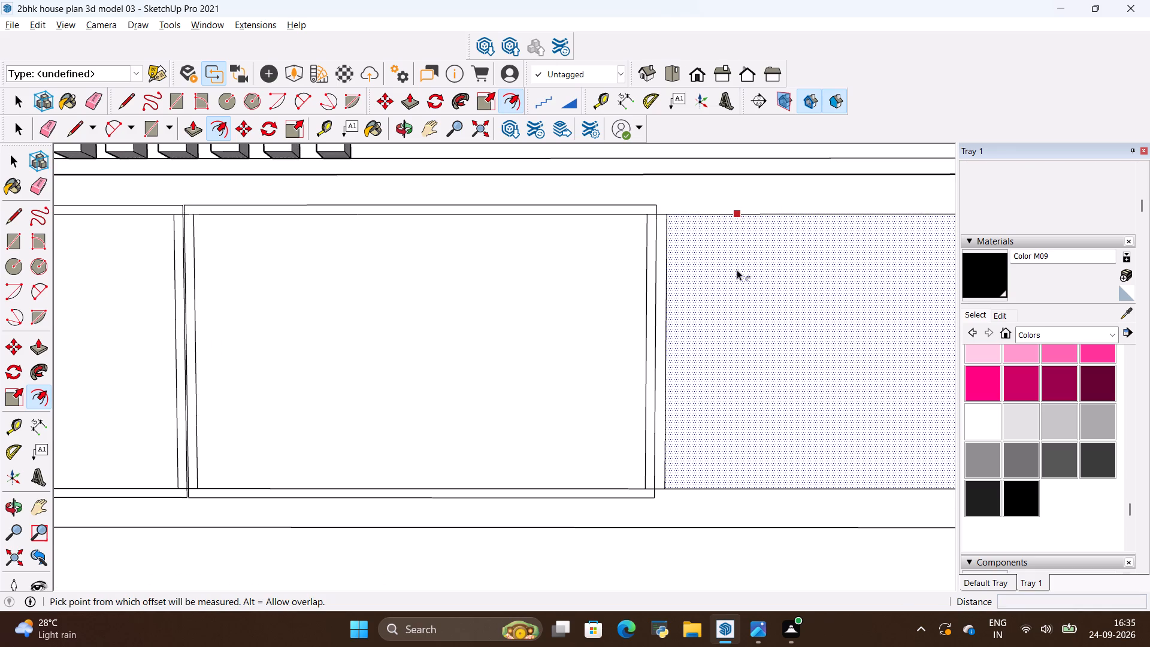
pyautogui.click(736, 272)
pyautogui.scroll(3, 671, 211)
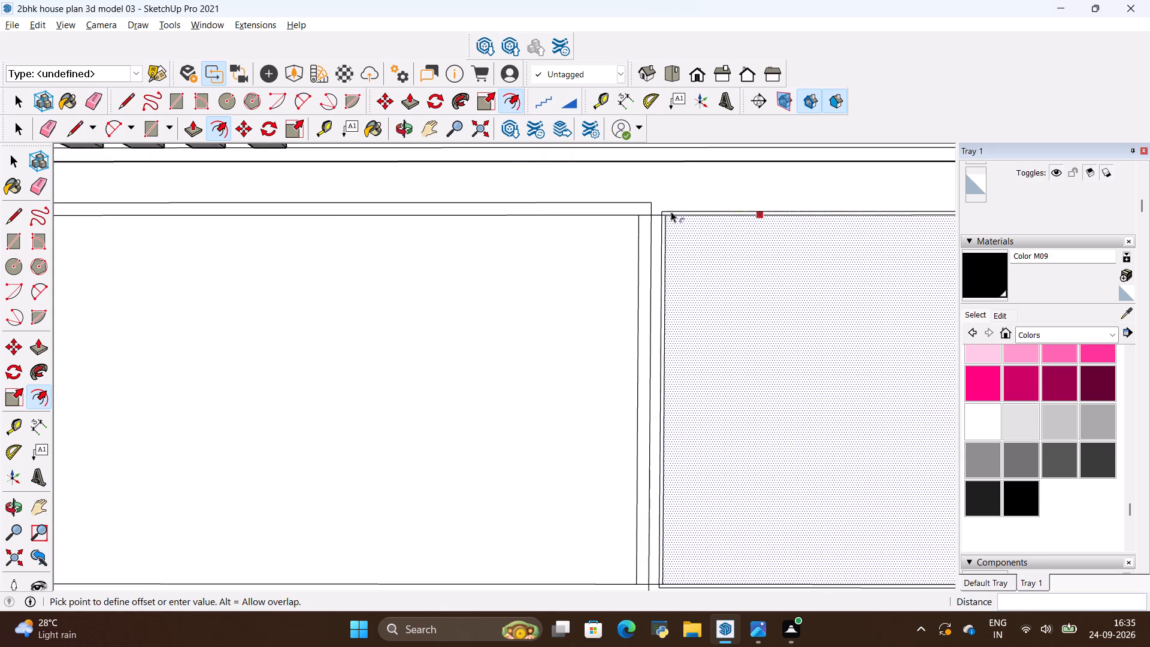
pyautogui.scroll(5, 671, 211)
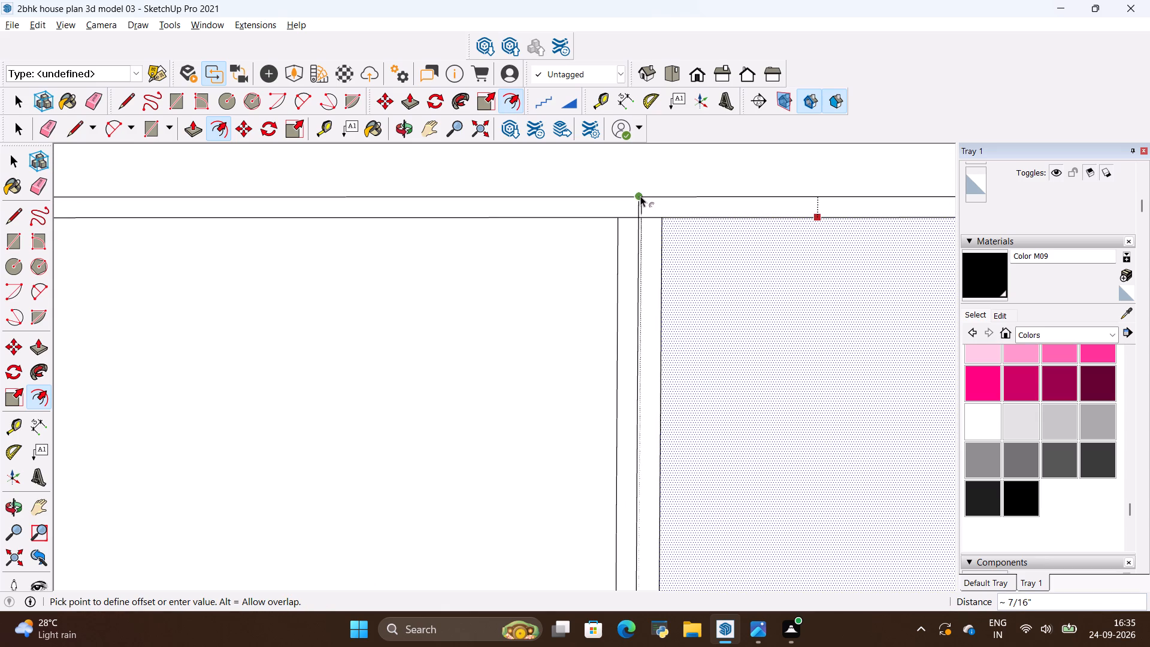
pyautogui.click(640, 197)
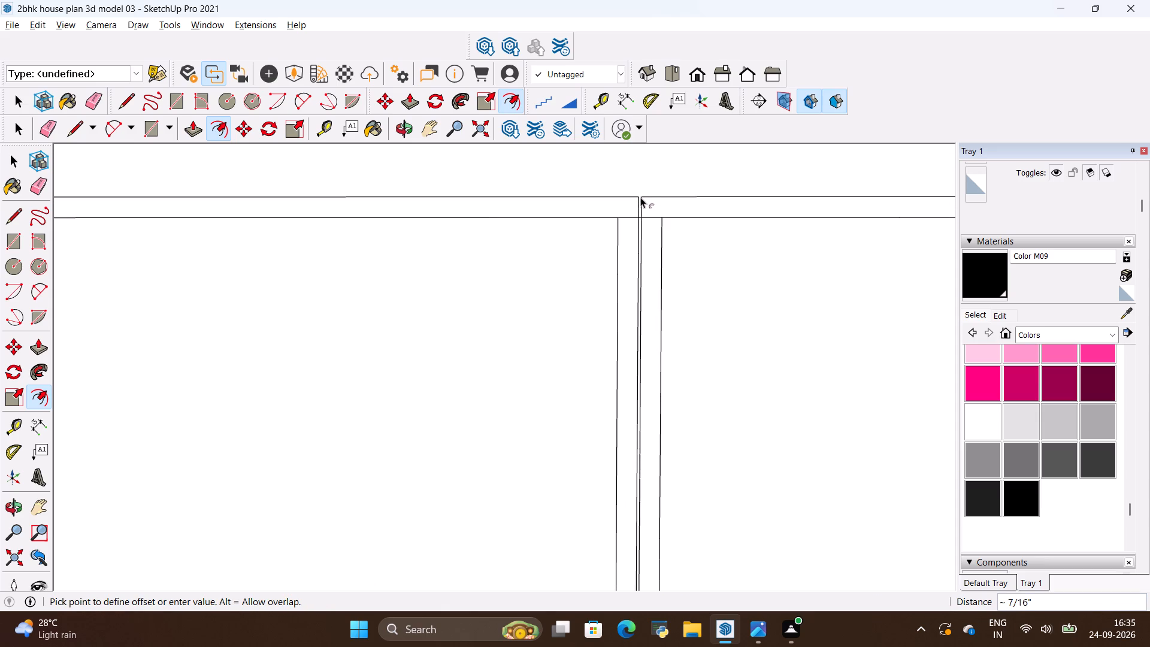
# Offset the fourth and fifth drawer faces outward by about 1/2" each, nearly meeting the neighbouring offset outlines.
pyautogui.scroll(-18, 534, 258)
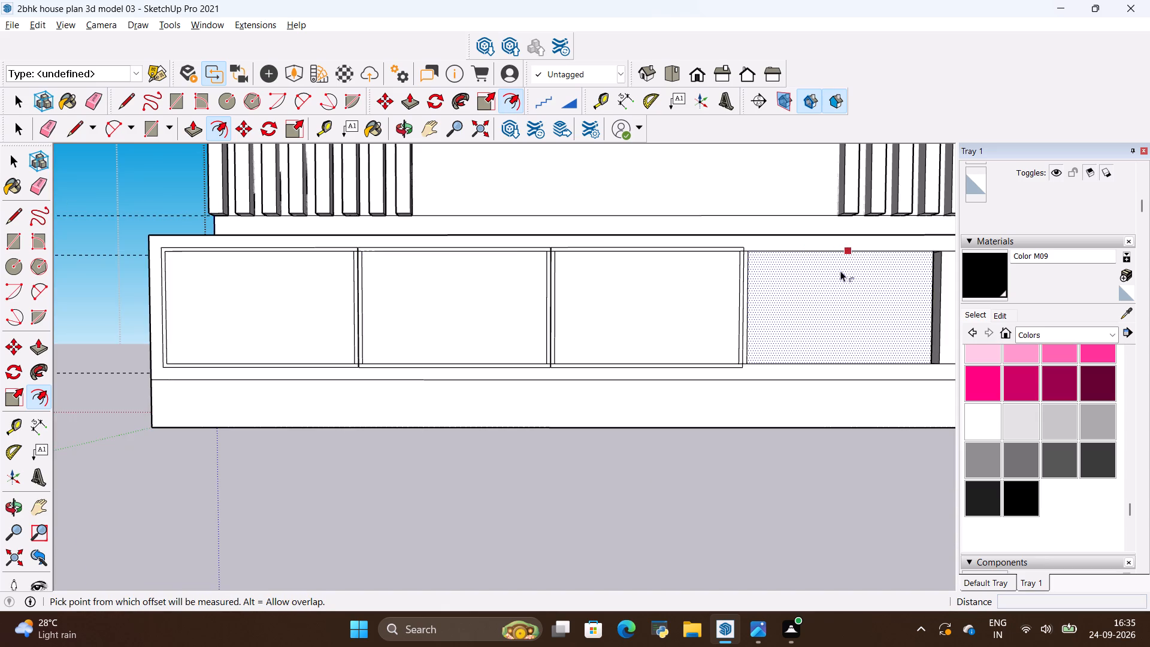
pyautogui.scroll(10, 825, 267)
pyautogui.scroll(5, 698, 232)
pyautogui.click(698, 231)
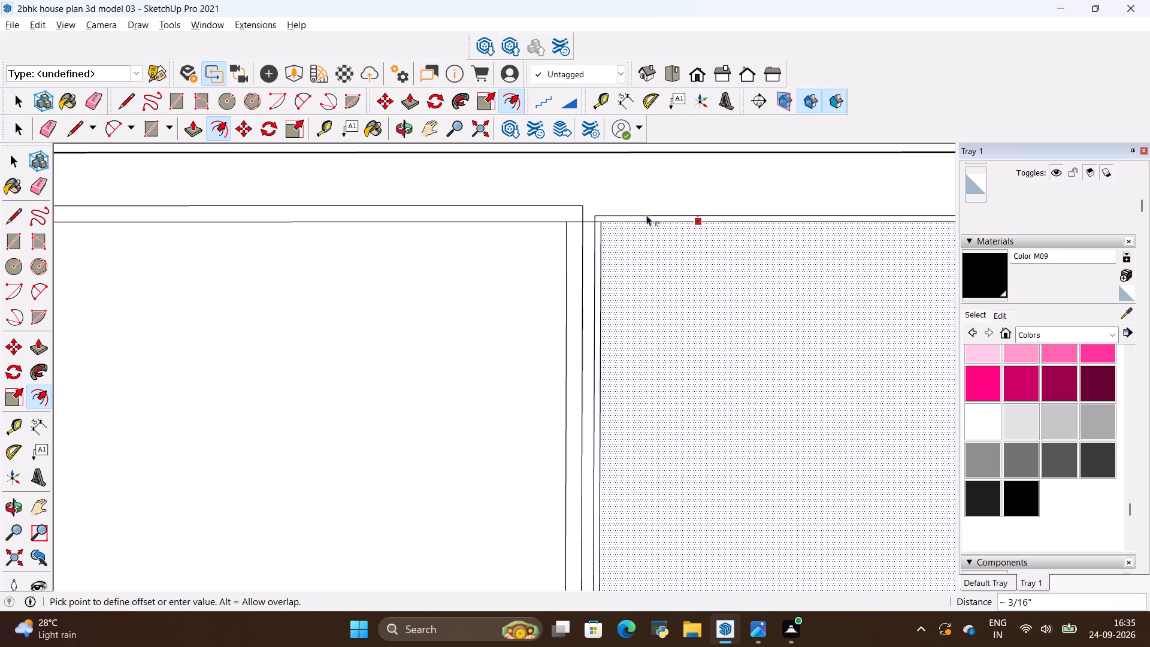
pyautogui.scroll(5, 627, 211)
pyautogui.click(581, 201)
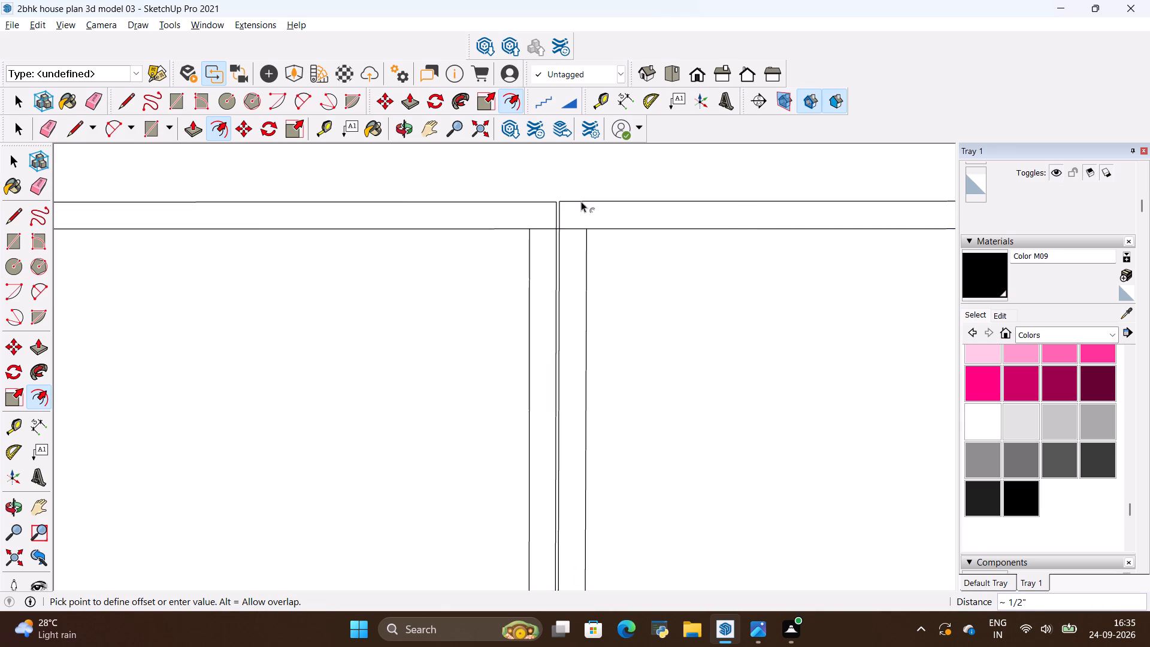
pyautogui.scroll(-18, 503, 261)
pyautogui.scroll(-4, 503, 259)
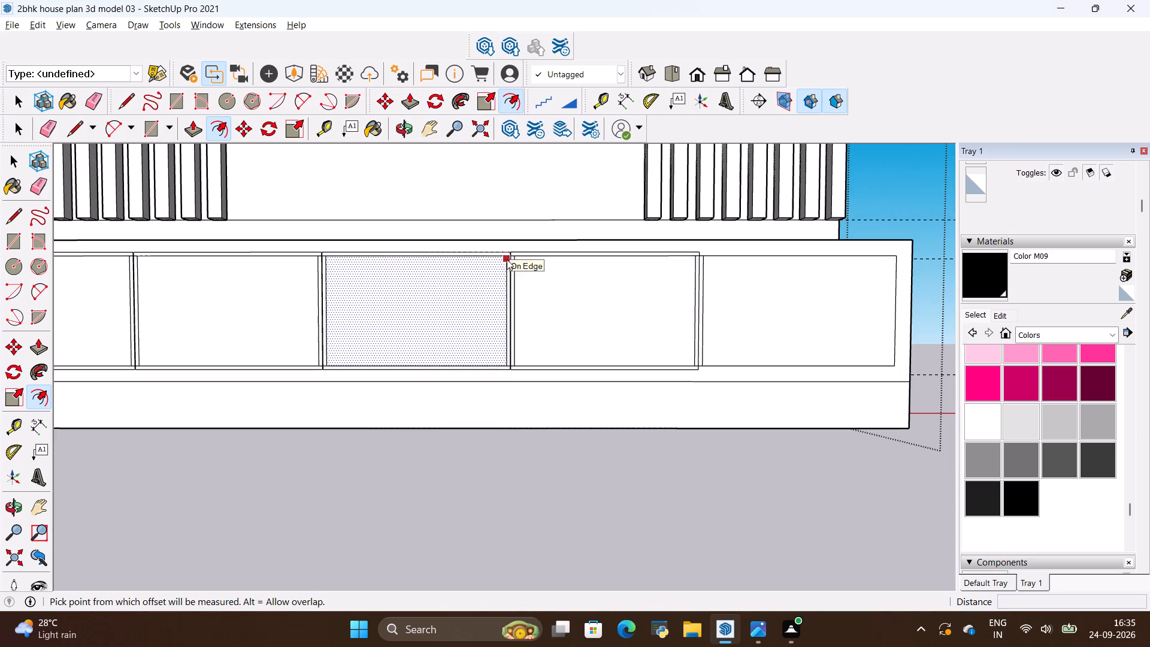
pyautogui.scroll(13, 727, 269)
pyautogui.click(695, 249)
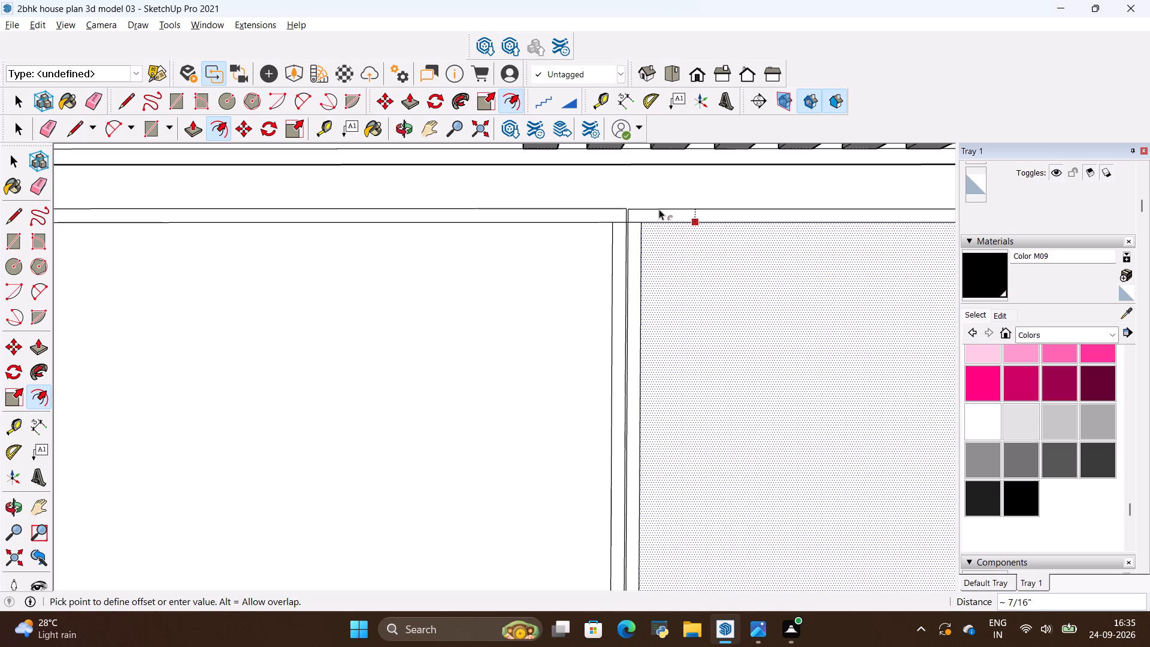
pyautogui.scroll(8, 659, 209)
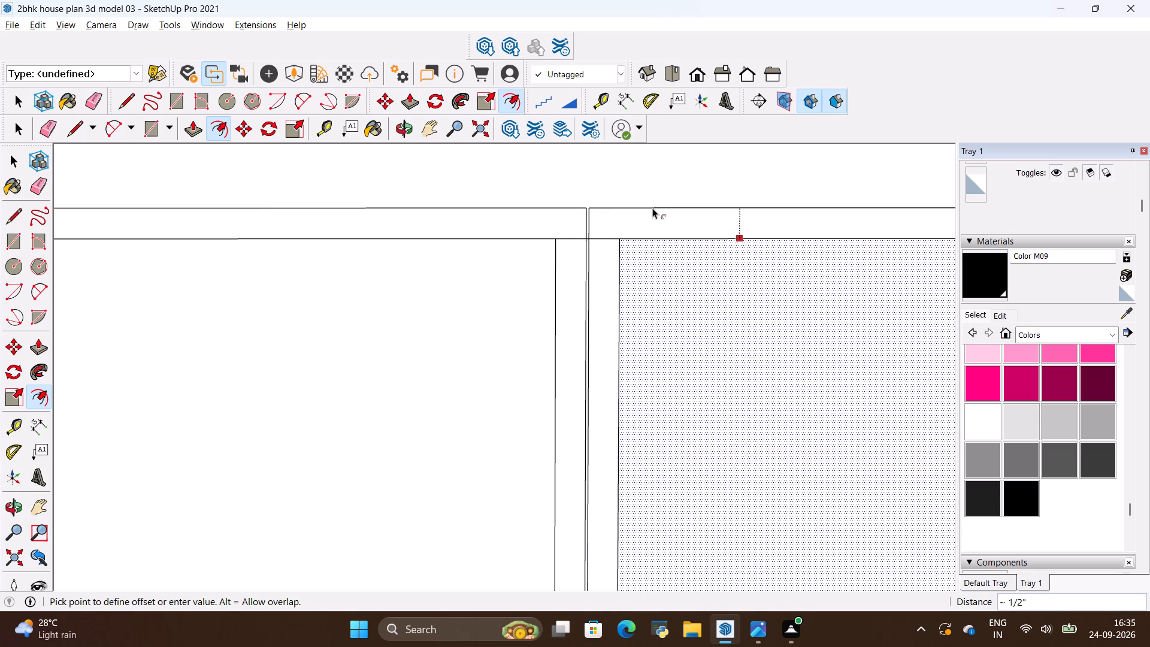
pyautogui.click(652, 208)
pyautogui.scroll(-3, 637, 270)
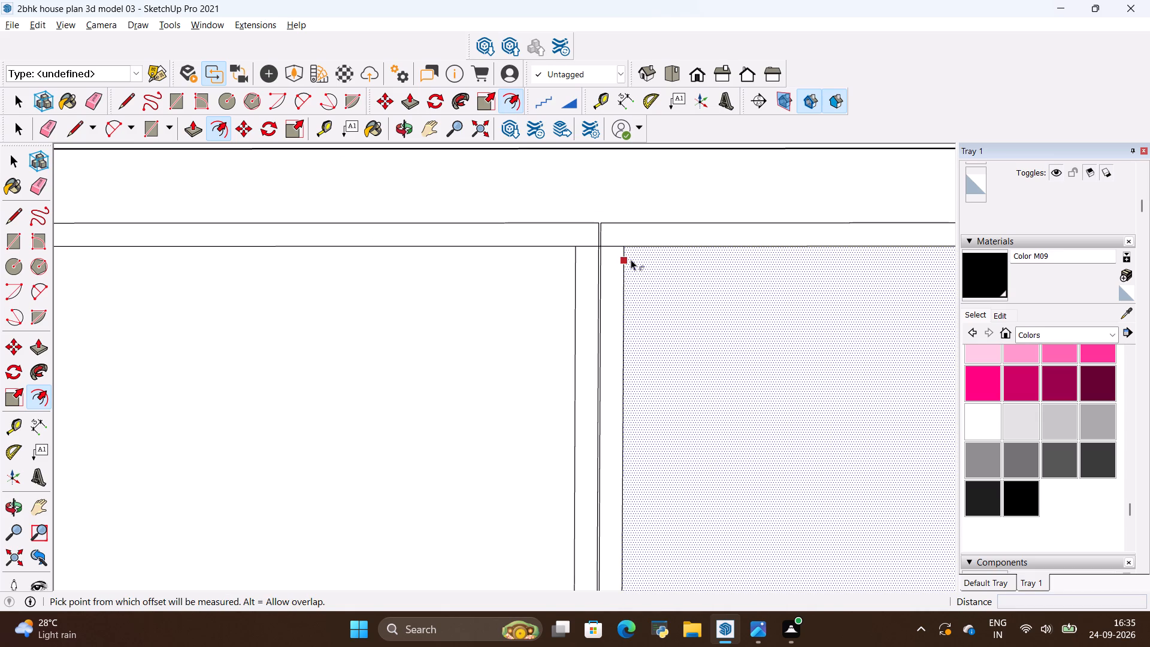
# Erase the leftover edge stubs crossing the offset strips at the top of the gap between the fourth and fifth drawers.
pyautogui.scroll(8, 628, 258)
pyautogui.press('e')
pyautogui.moveTo(599, 211); pyautogui.dragTo(598, 234)
pyautogui.scroll(-3, 726, 261)
pyautogui.scroll(4, 568, 237)
pyautogui.moveTo(574, 233); pyautogui.dragTo(579, 246)
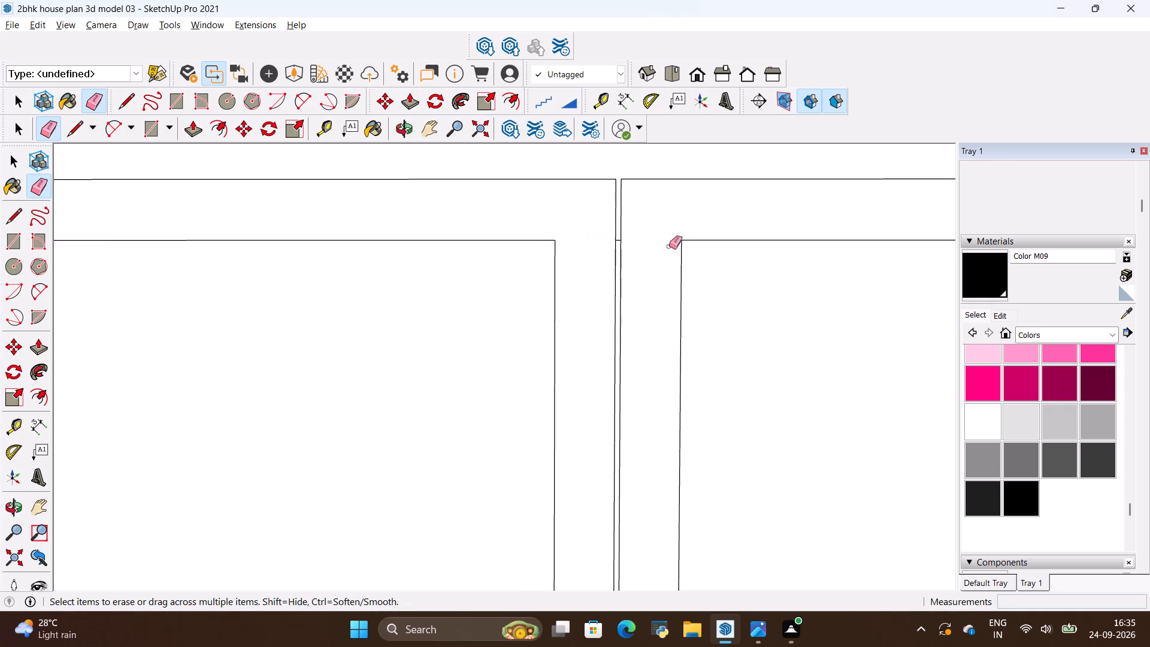
pyautogui.scroll(-20, 680, 246)
pyautogui.scroll(-8, 680, 246)
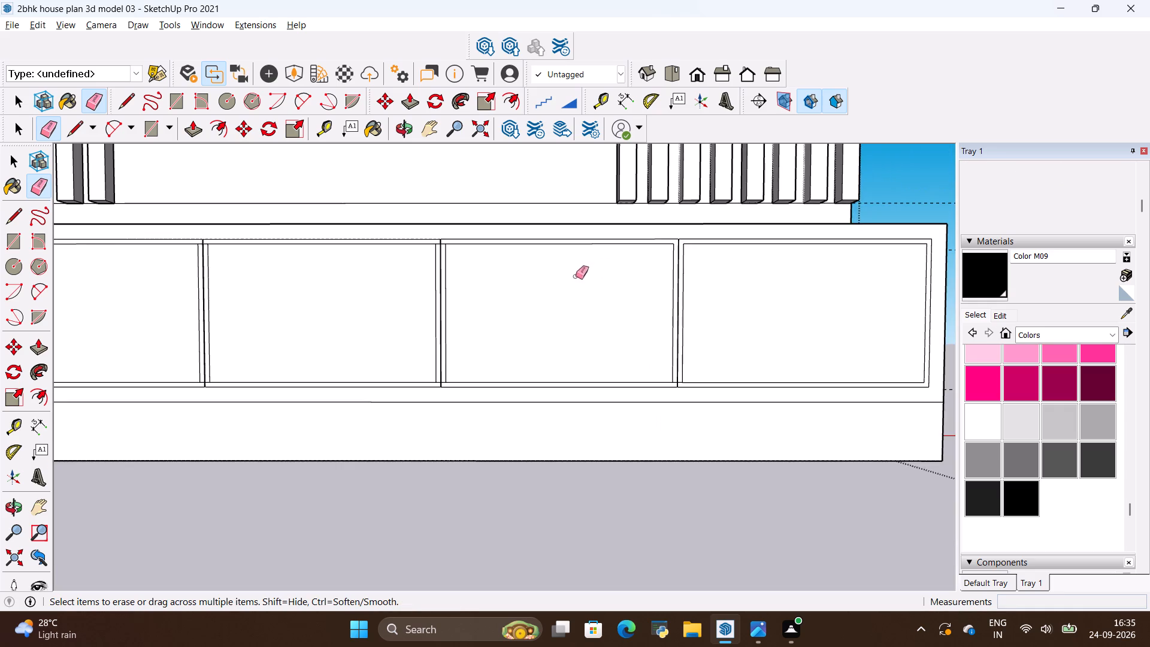
# Erase all edges of the left-end drawer's original inner outline, keeping only its outer offset outline.
pyautogui.scroll(-10, 655, 270)
pyautogui.moveTo(509, 310); pyautogui.dragTo(725, 430, button='middle')
pyautogui.scroll(13, 370, 326)
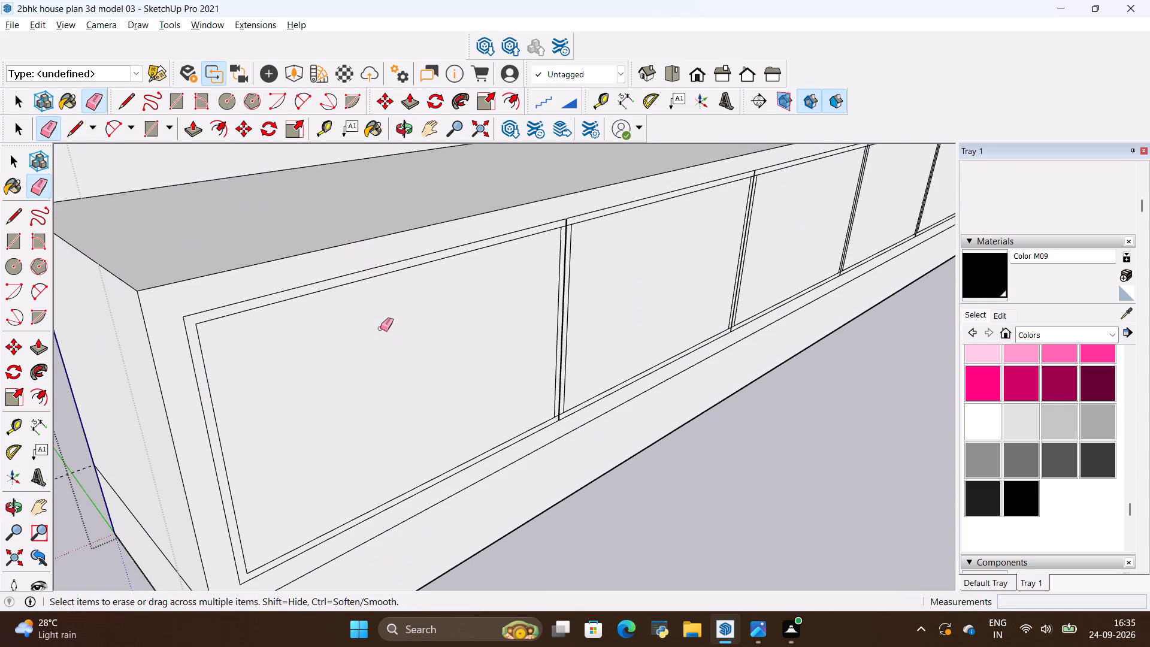
pyautogui.scroll(6, 574, 270)
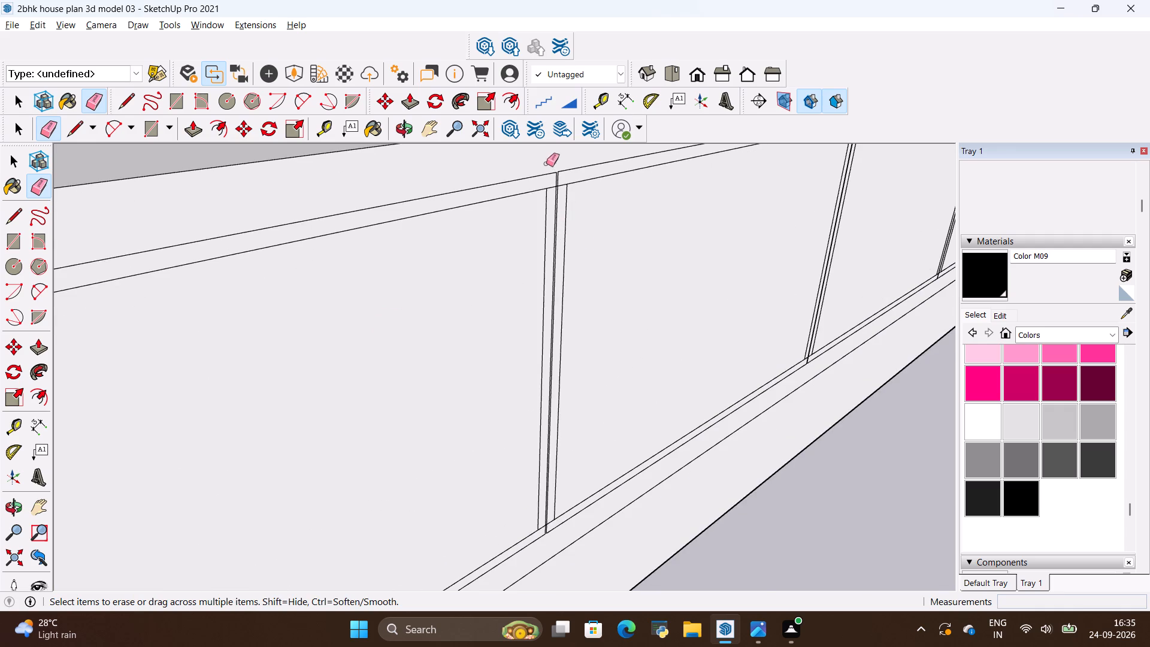
pyautogui.scroll(11, 549, 169)
pyautogui.moveTo(527, 201); pyautogui.dragTo(527, 210)
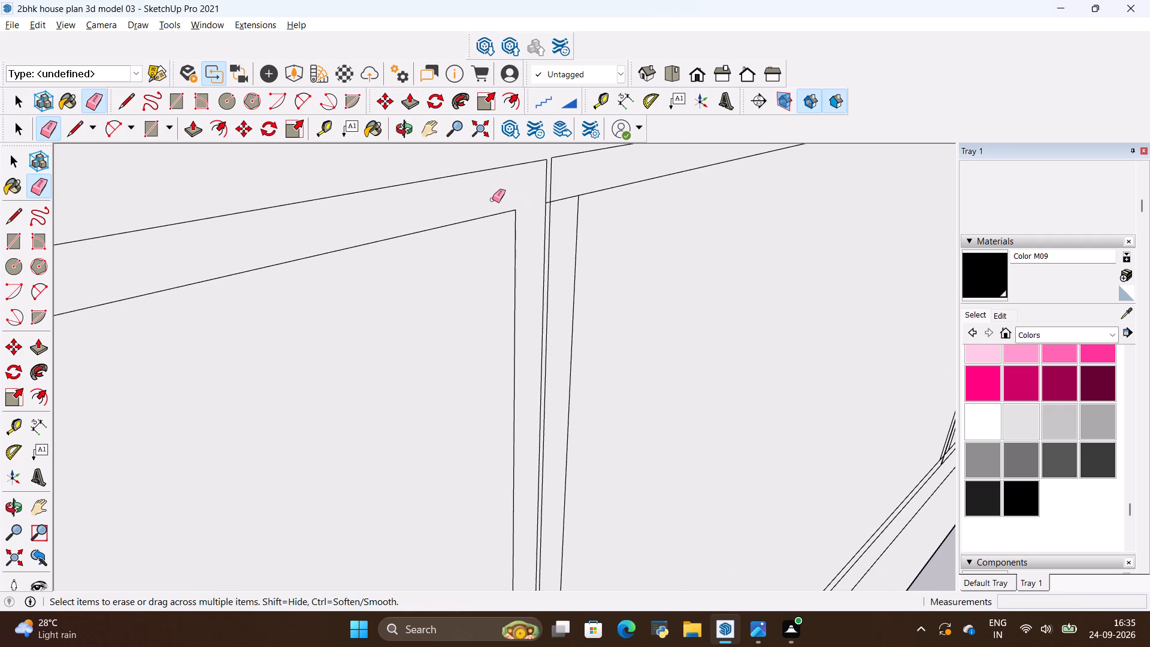
pyautogui.moveTo(493, 199); pyautogui.dragTo(517, 229)
pyautogui.scroll(-10, 516, 225)
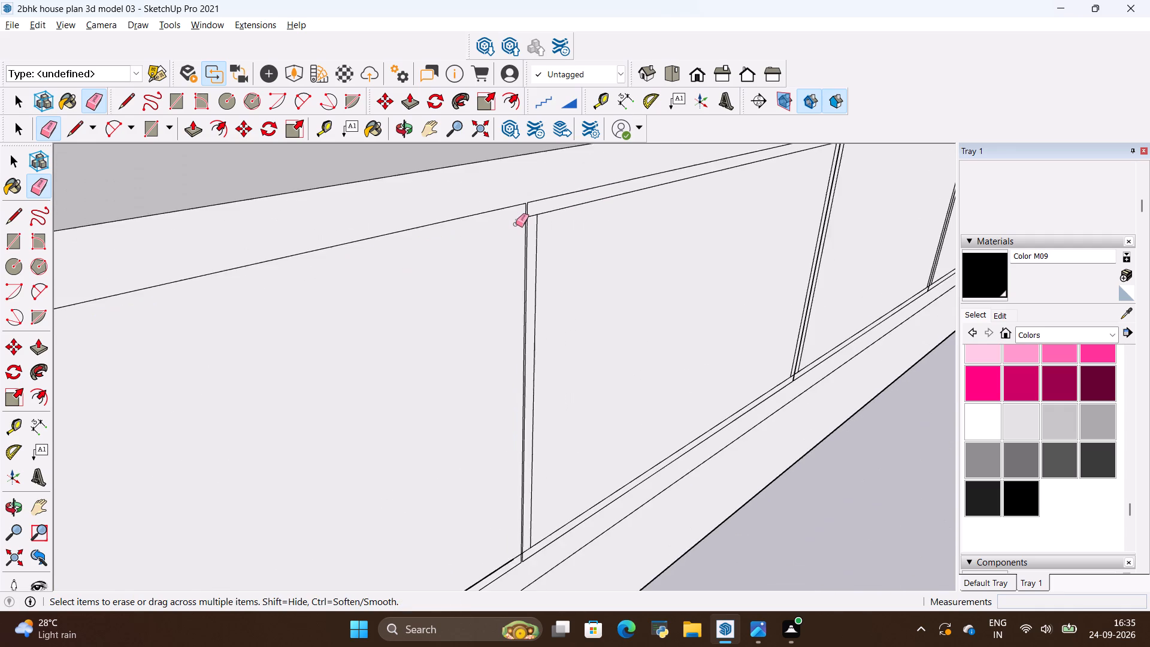
pyautogui.scroll(-13, 516, 224)
pyautogui.scroll(14, 296, 449)
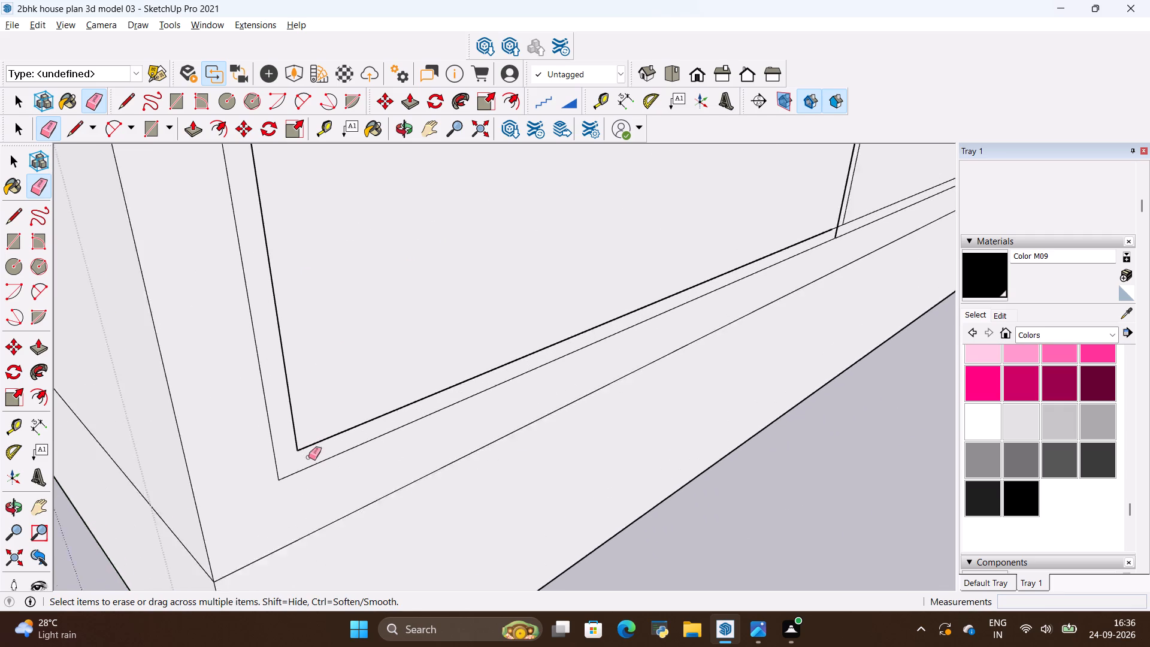
pyautogui.scroll(2, 308, 457)
pyautogui.moveTo(305, 445); pyautogui.dragTo(293, 430)
pyautogui.scroll(-14, 270, 424)
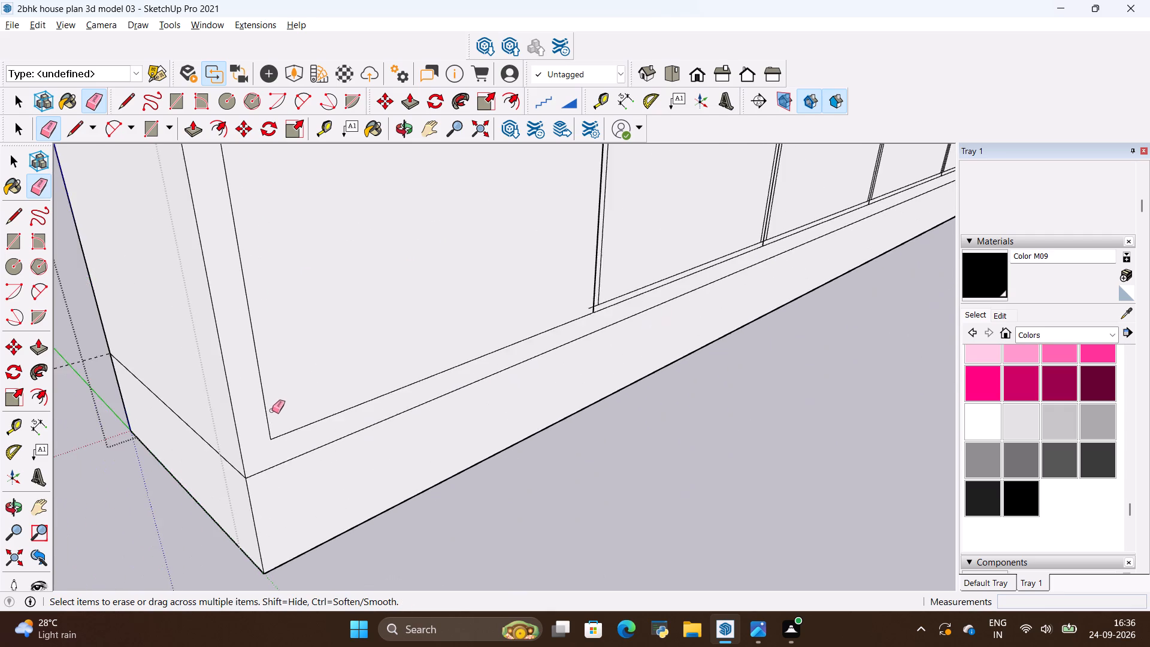
# Erase the second drawer's original inner top and left edges and the stub crossing the gap beside the first drawer.
pyautogui.scroll(-6, 272, 410)
pyautogui.scroll(9, 495, 217)
pyautogui.scroll(3, 452, 194)
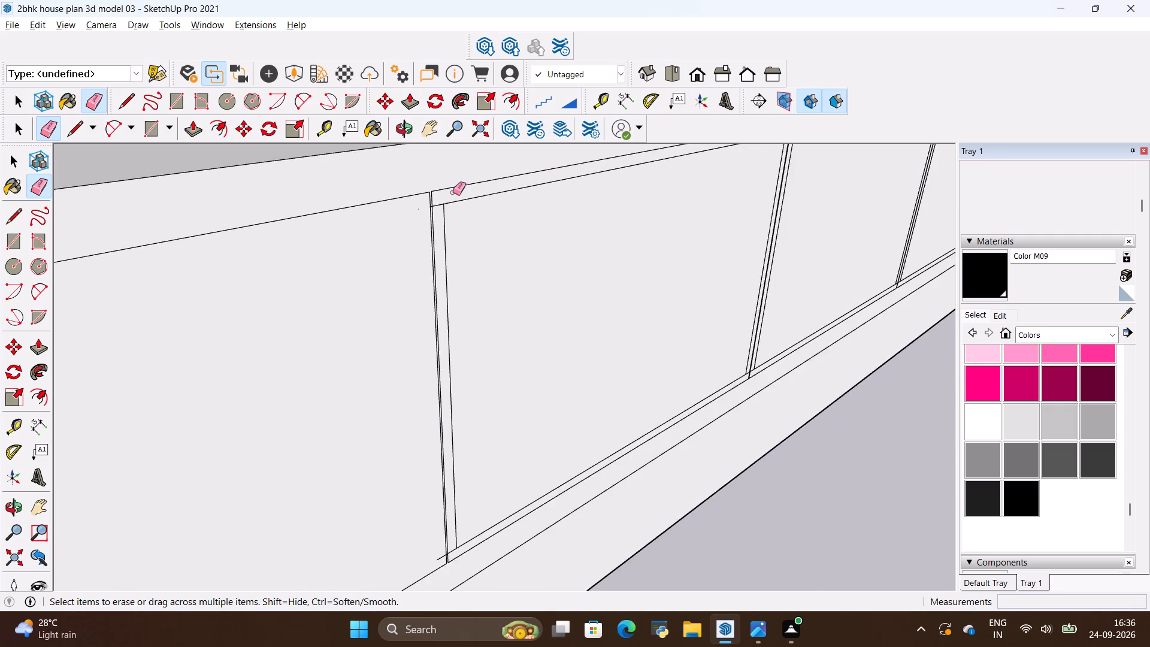
pyautogui.scroll(6, 453, 192)
pyautogui.moveTo(447, 201); pyautogui.dragTo(429, 227)
pyautogui.moveTo(438, 201); pyautogui.dragTo(442, 209)
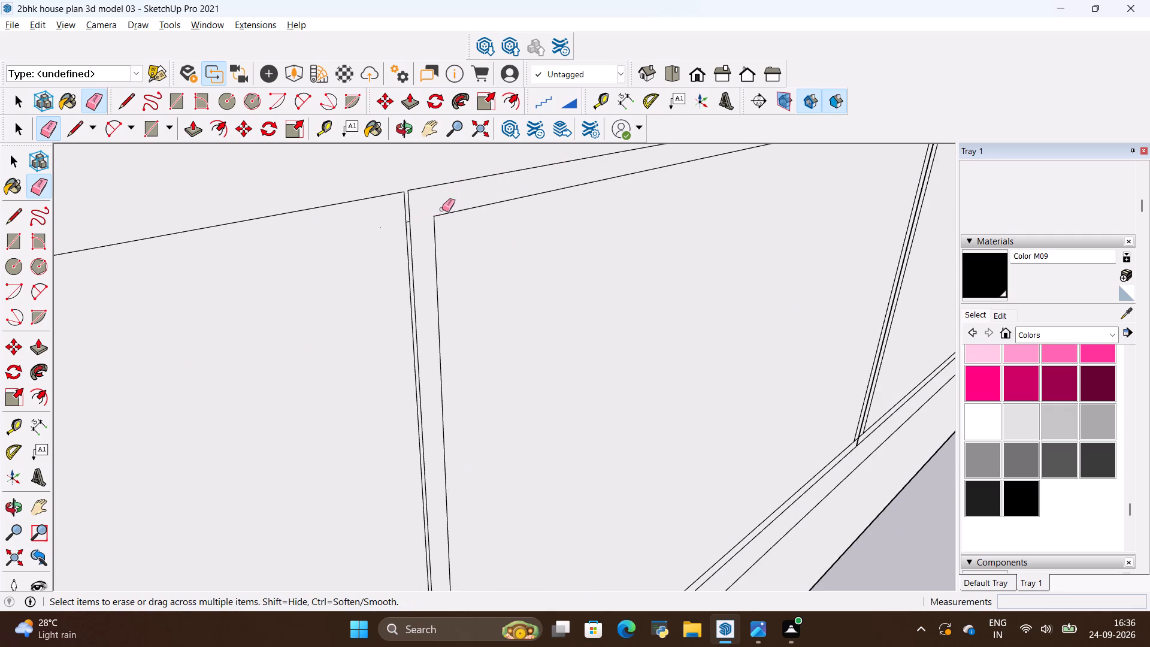
pyautogui.moveTo(442, 209); pyautogui.dragTo(437, 234)
pyautogui.moveTo(435, 222); pyautogui.dragTo(434, 237)
pyautogui.scroll(10, 409, 220)
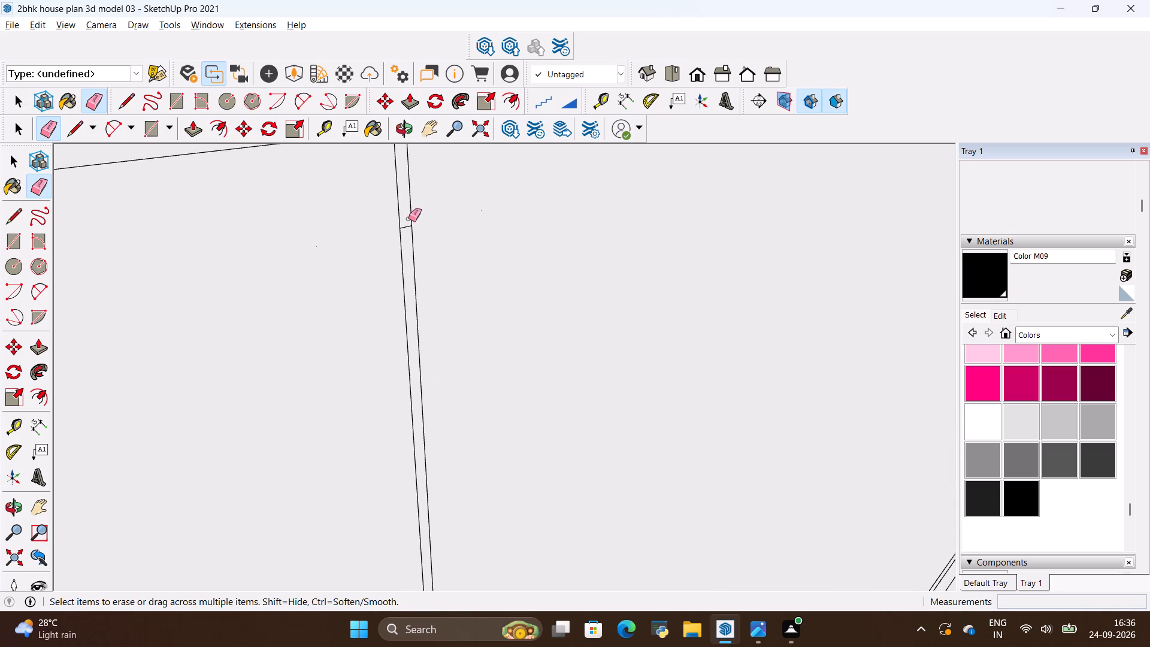
pyautogui.scroll(11, 408, 219)
pyautogui.moveTo(400, 228); pyautogui.dragTo(402, 254)
pyautogui.scroll(-8, 392, 255)
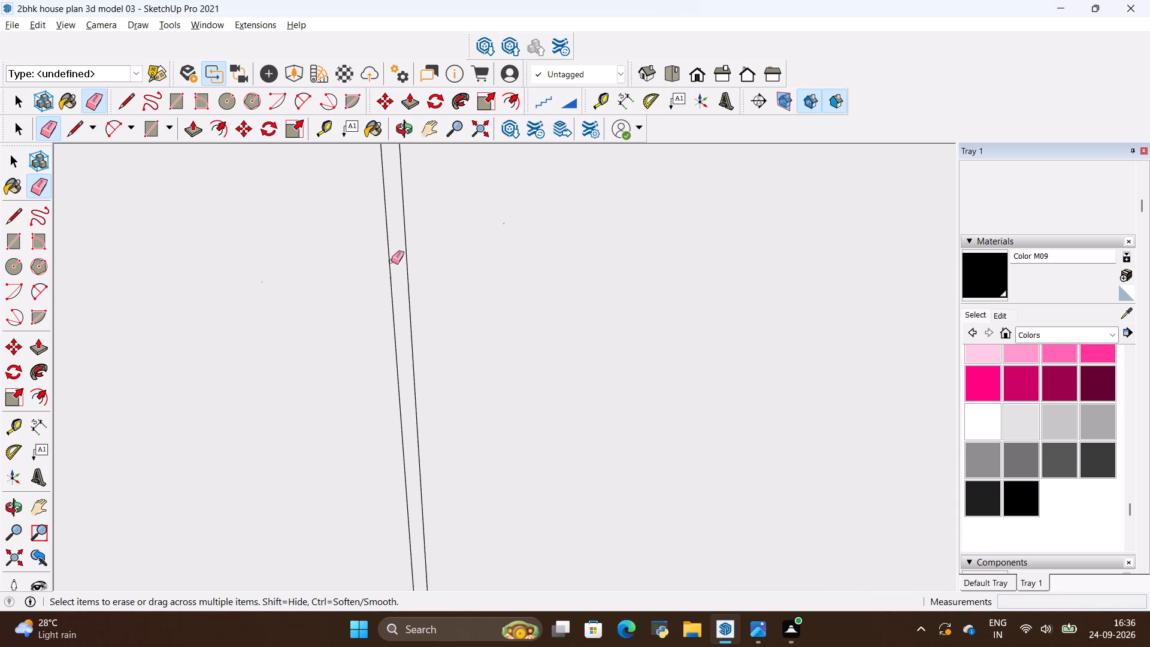
pyautogui.scroll(-20, 391, 261)
pyautogui.scroll(-11, 391, 261)
# Erase the second drawer's original inner bottom edge and its stubs crossing the gap beside the first drawer.
pyautogui.scroll(2, 415, 492)
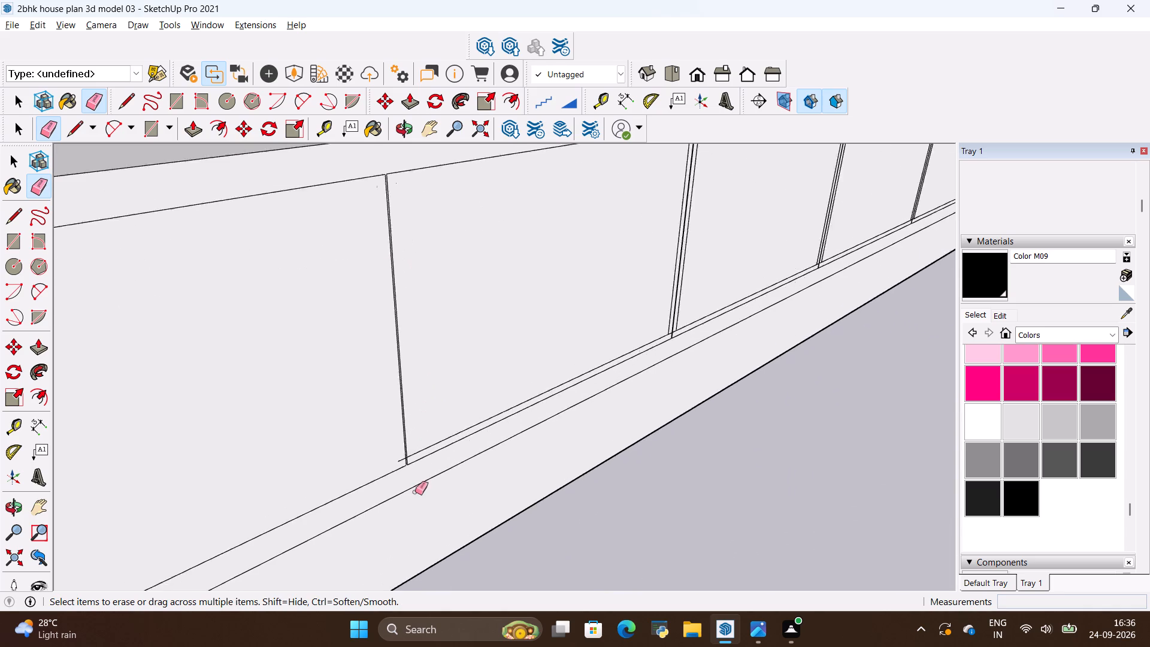
pyautogui.scroll(20, 415, 492)
pyautogui.scroll(4, 415, 492)
pyautogui.moveTo(227, 468); pyautogui.dragTo(230, 485)
pyautogui.scroll(10, 308, 493)
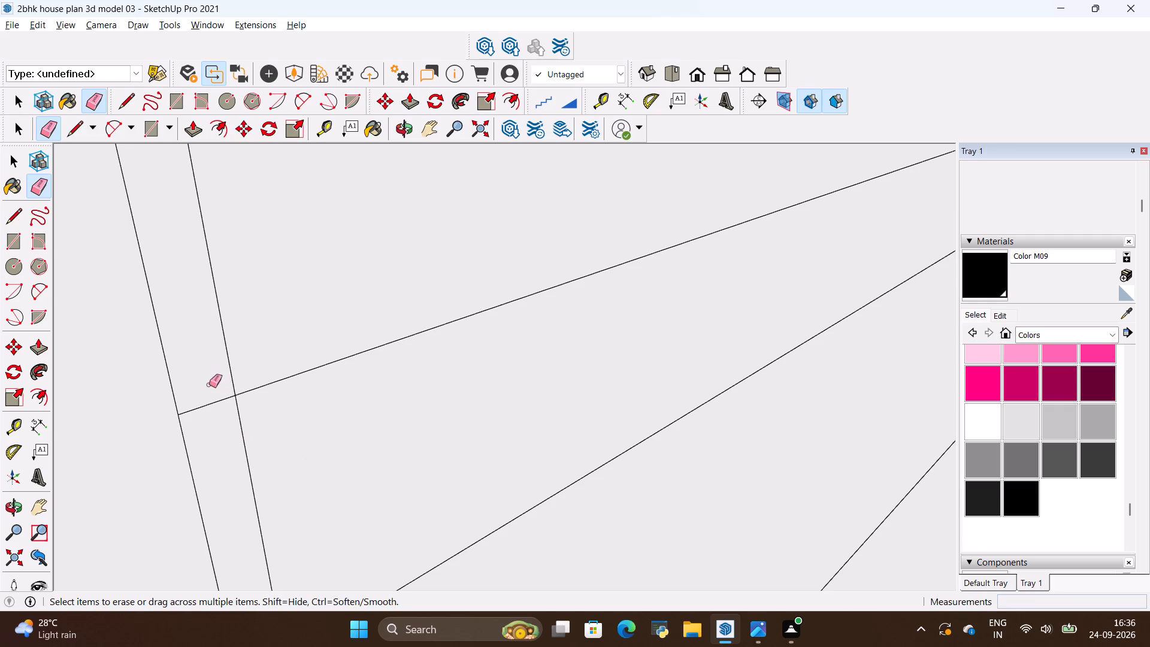
pyautogui.moveTo(208, 385); pyautogui.dragTo(210, 409)
pyautogui.moveTo(263, 365); pyautogui.dragTo(288, 401)
pyautogui.scroll(-13, 239, 398)
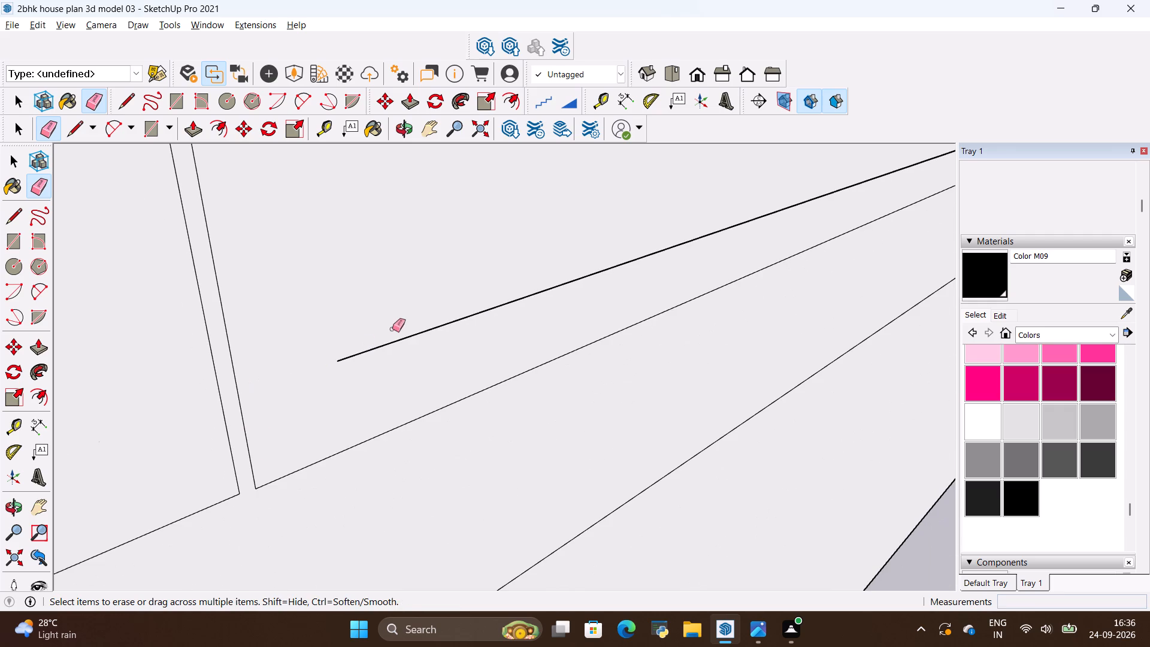
pyautogui.moveTo(395, 316); pyautogui.dragTo(410, 341)
pyautogui.scroll(-20, 379, 357)
pyautogui.scroll(-5, 387, 345)
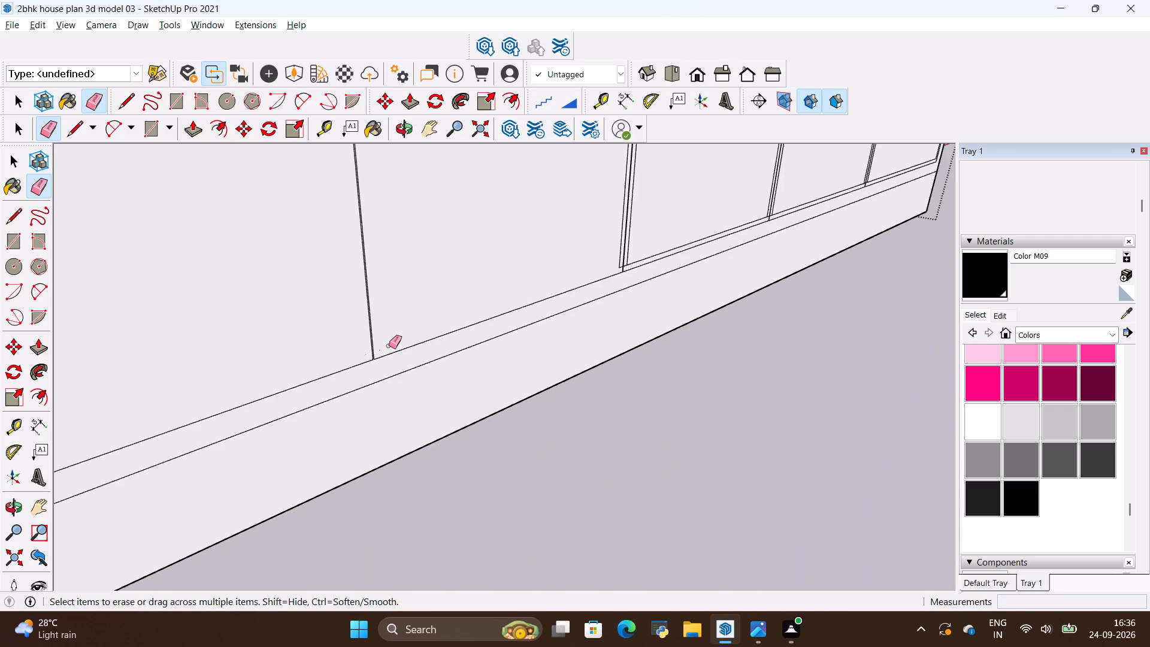
# Erase the original inner vertical edges on both sides of the gap between the second and third drawers.
pyautogui.scroll(-14, 389, 346)
pyautogui.scroll(19, 499, 263)
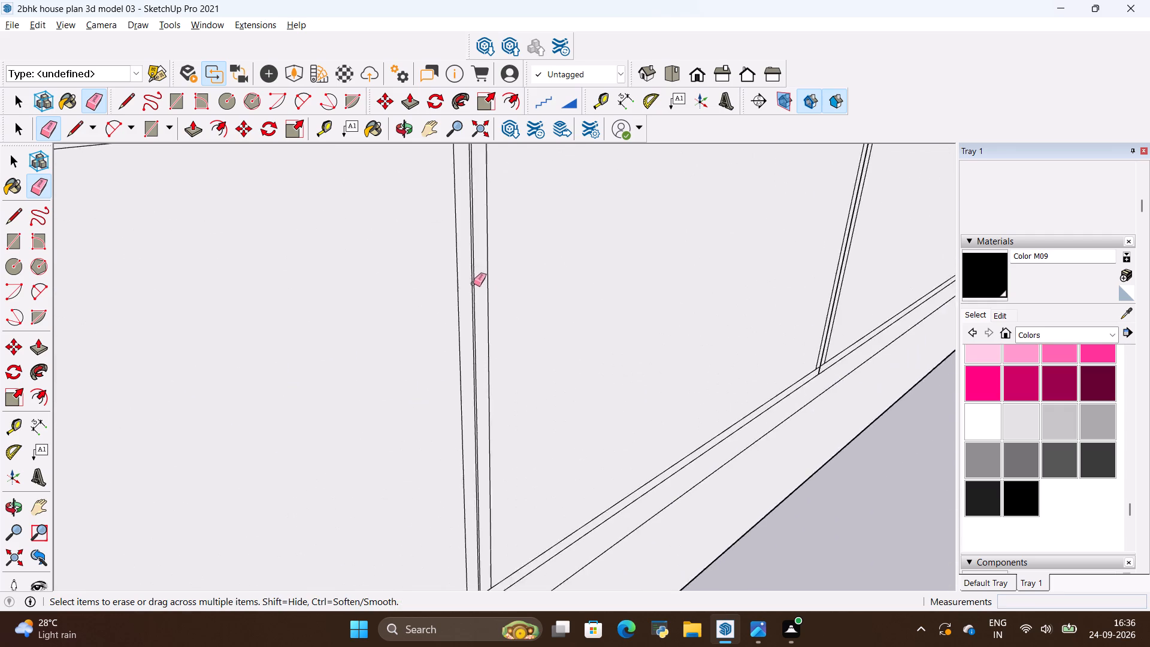
pyautogui.scroll(6, 473, 283)
pyautogui.moveTo(448, 275); pyautogui.dragTo(428, 295)
pyautogui.scroll(2, 505, 274)
pyautogui.moveTo(507, 272); pyautogui.dragTo(506, 273)
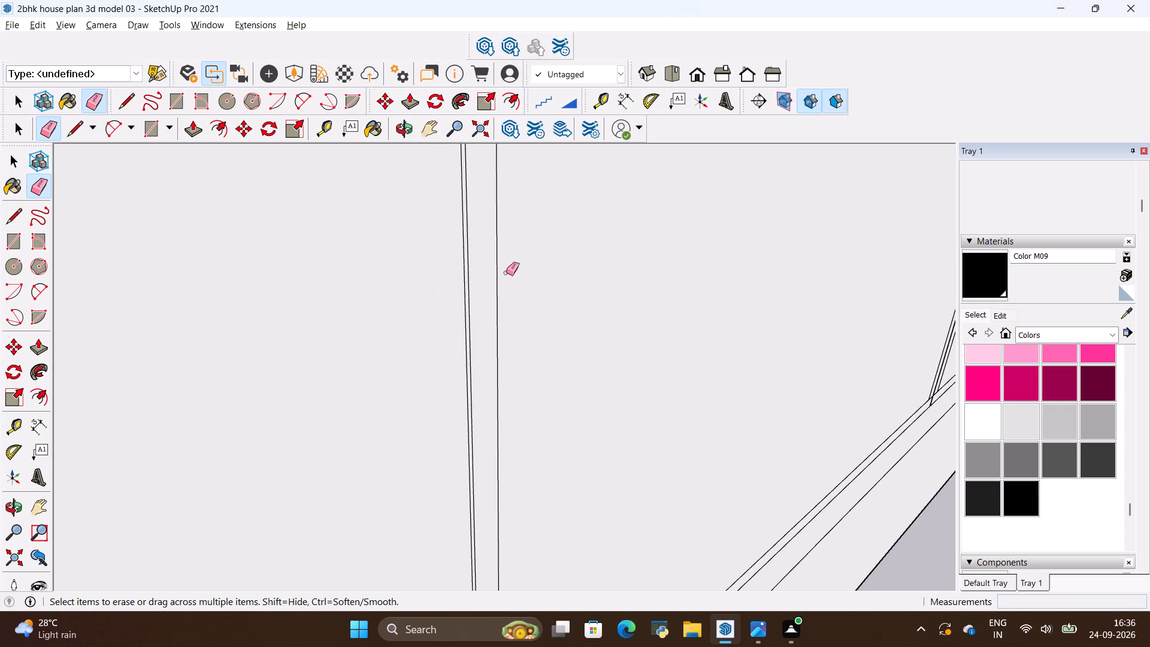
pyautogui.moveTo(506, 273); pyautogui.dragTo(494, 289)
pyautogui.scroll(-12, 497, 285)
# Erase the third drawer's original inner bottom edge and its stubs beside the gap to the second drawer.
pyautogui.scroll(9, 497, 530)
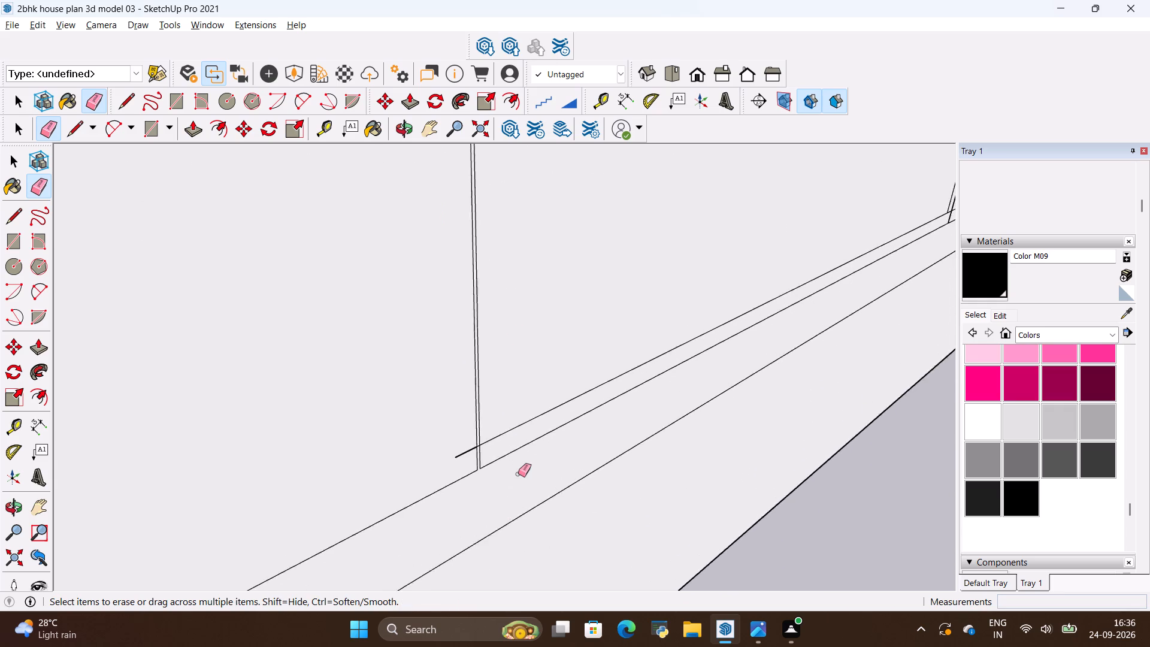
pyautogui.scroll(8, 518, 474)
pyautogui.moveTo(376, 430); pyautogui.dragTo(381, 446)
pyautogui.moveTo(381, 446); pyautogui.dragTo(385, 453)
pyautogui.moveTo(454, 409); pyautogui.dragTo(460, 427)
pyautogui.scroll(-5, 341, 430)
pyautogui.moveTo(516, 368); pyautogui.dragTo(526, 385)
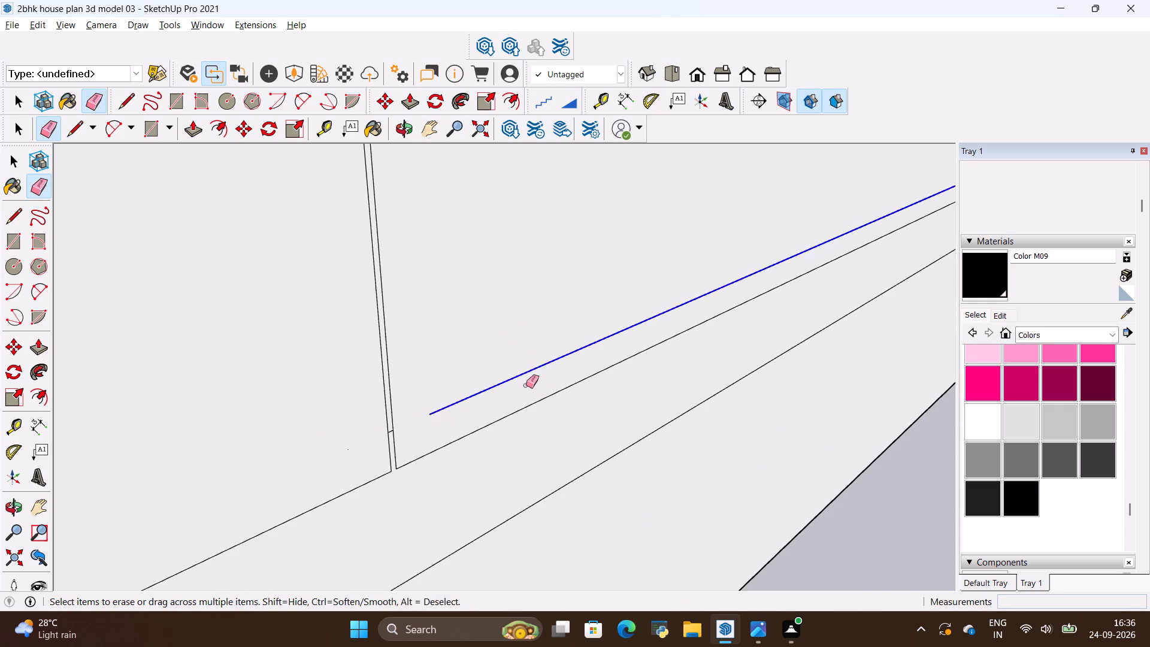
pyautogui.moveTo(526, 385); pyautogui.dragTo(529, 389)
pyautogui.scroll(-13, 396, 397)
# Erase the fourth drawer's inner bottom edge, plus the inner vertical edges and stubs flanking the gap between the third and fourth drawers.
pyautogui.scroll(9, 828, 216)
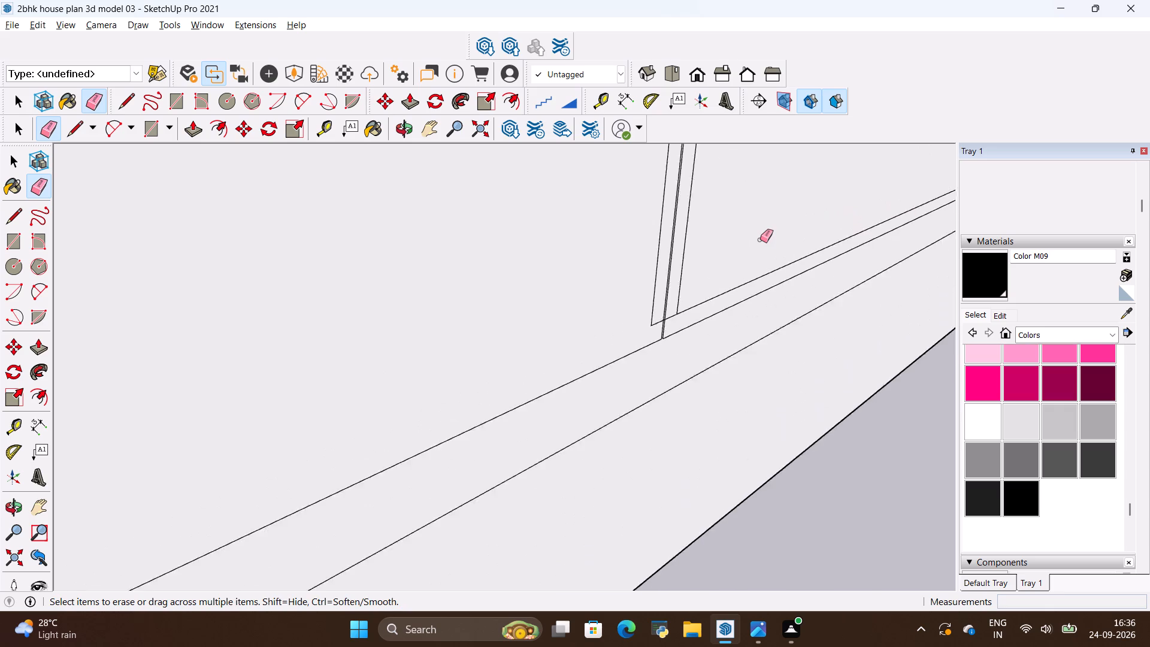
pyautogui.scroll(6, 760, 240)
pyautogui.moveTo(661, 325); pyautogui.dragTo(668, 335)
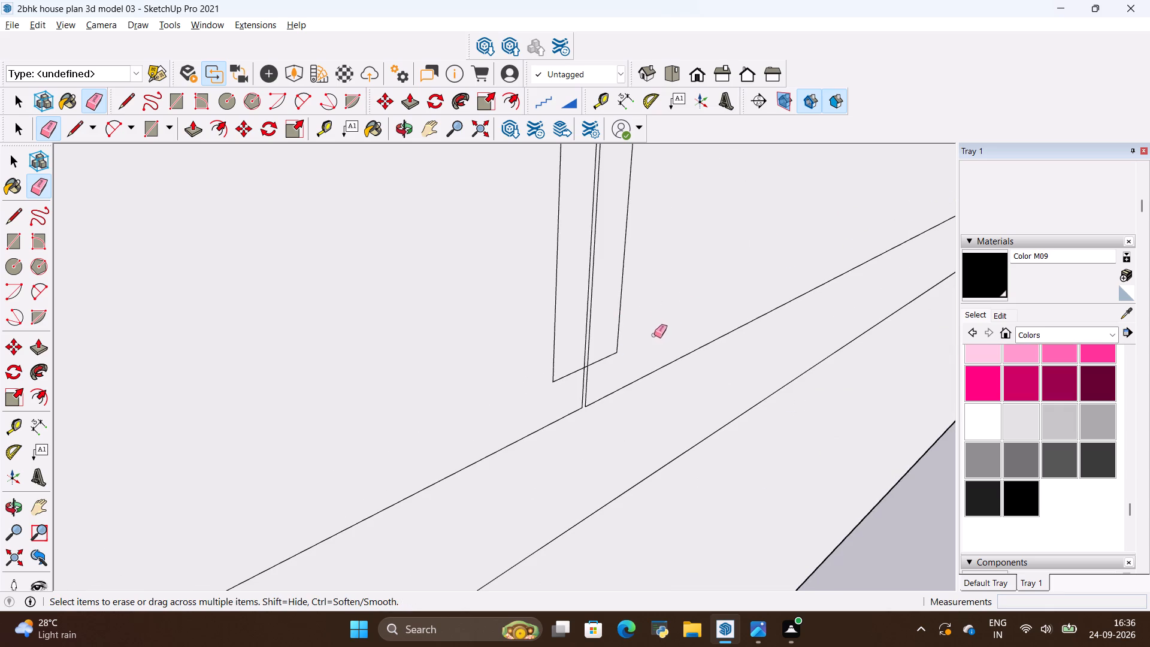
pyautogui.moveTo(627, 337); pyautogui.dragTo(613, 355)
pyautogui.moveTo(528, 365); pyautogui.dragTo(557, 368)
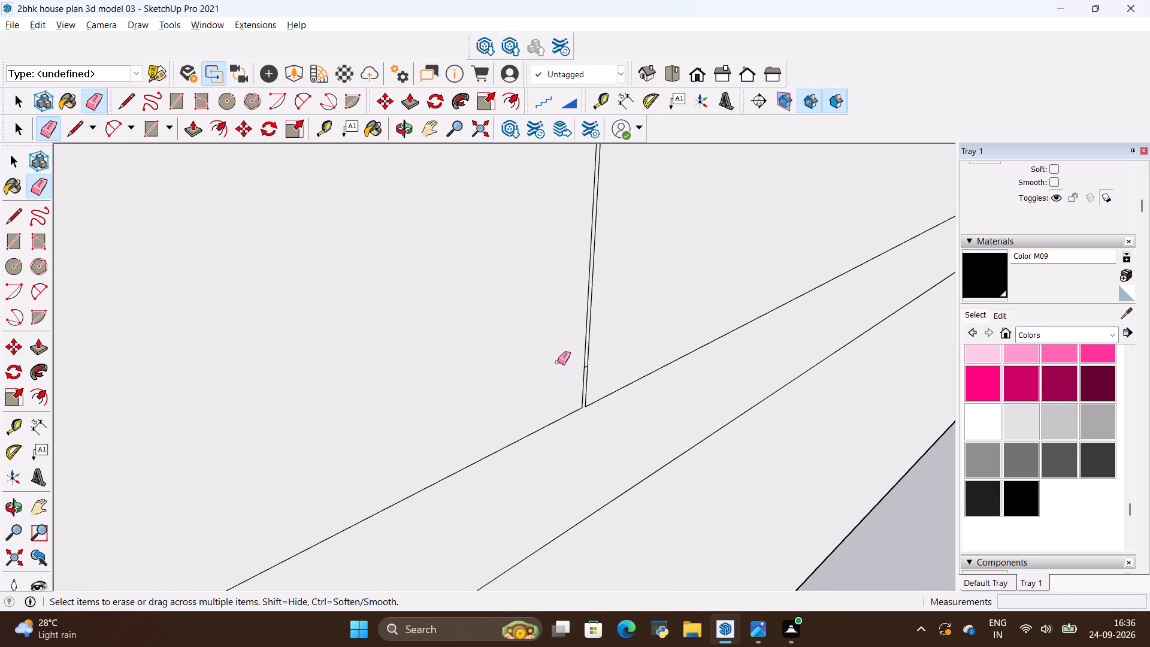
pyautogui.scroll(11, 588, 347)
pyautogui.scroll(-20, 587, 350)
pyautogui.scroll(-2, 587, 350)
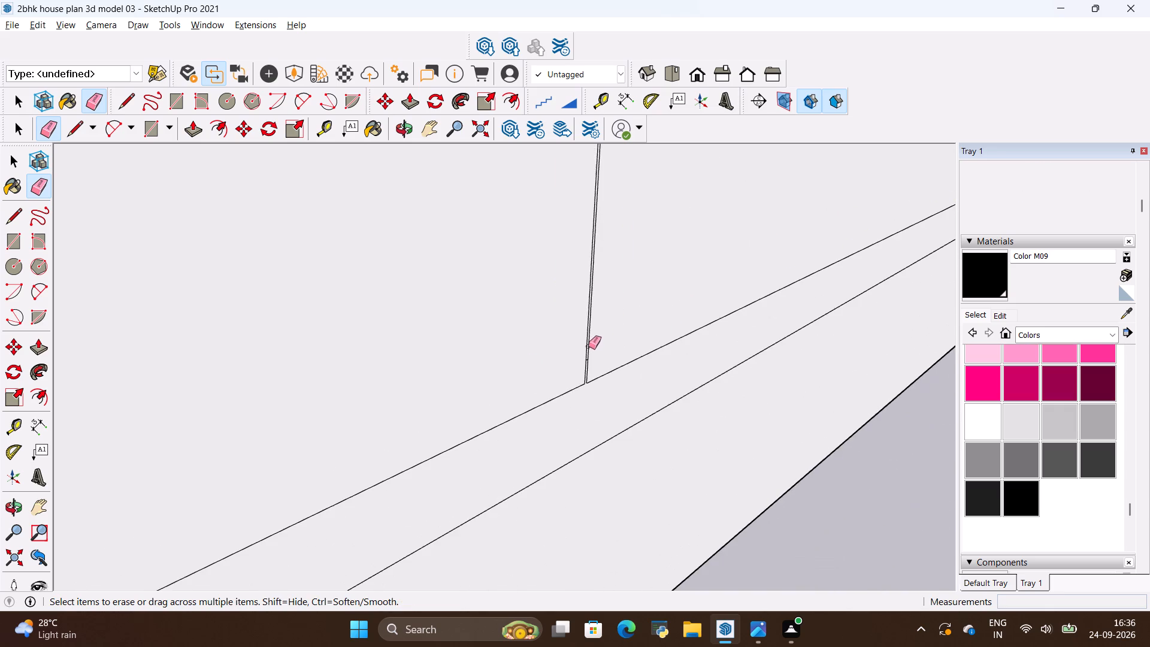
pyautogui.scroll(18, 594, 371)
pyautogui.scroll(-20, 559, 385)
pyautogui.scroll(-20, 559, 385)
pyautogui.scroll(-1, 559, 385)
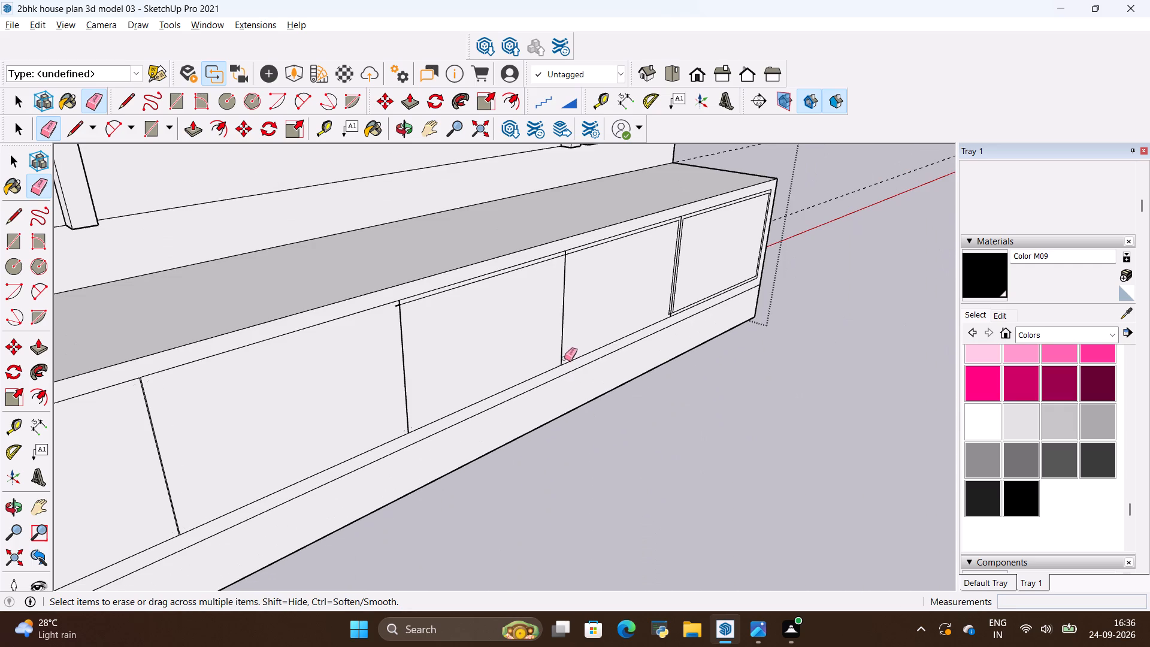
# Erase the original inner top edges of the third and fourth drawers, including the stubs beside the gap between them.
pyautogui.scroll(10, 543, 213)
pyautogui.scroll(9, 555, 295)
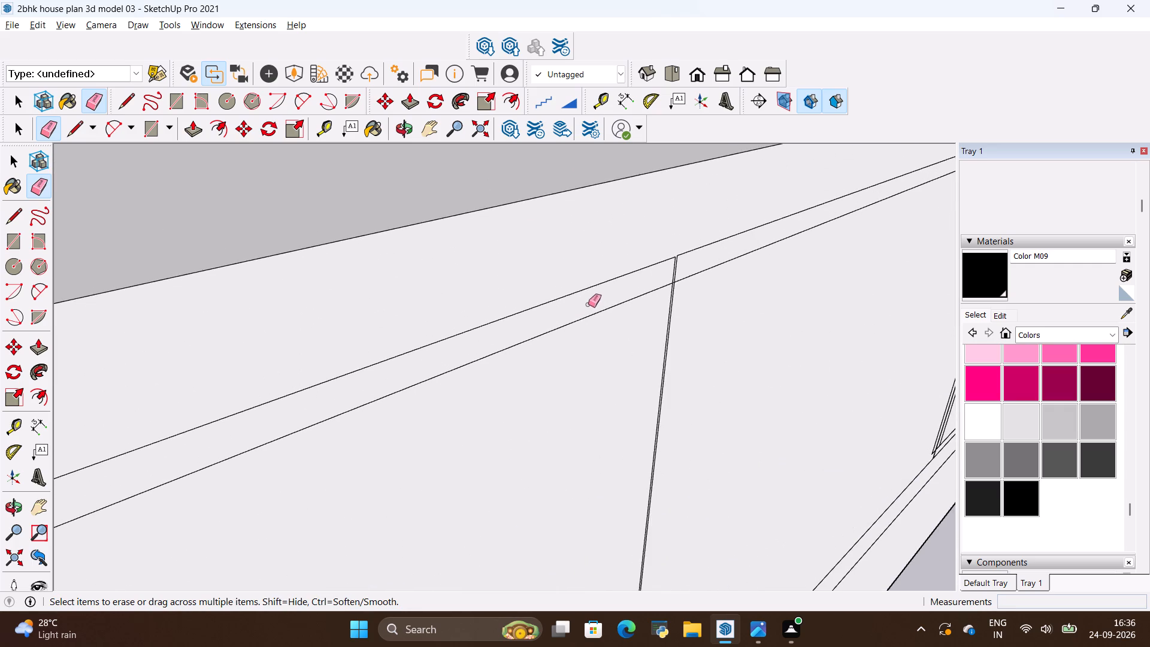
pyautogui.scroll(5, 602, 306)
pyautogui.scroll(5, 650, 282)
pyautogui.moveTo(648, 282); pyautogui.dragTo(655, 301)
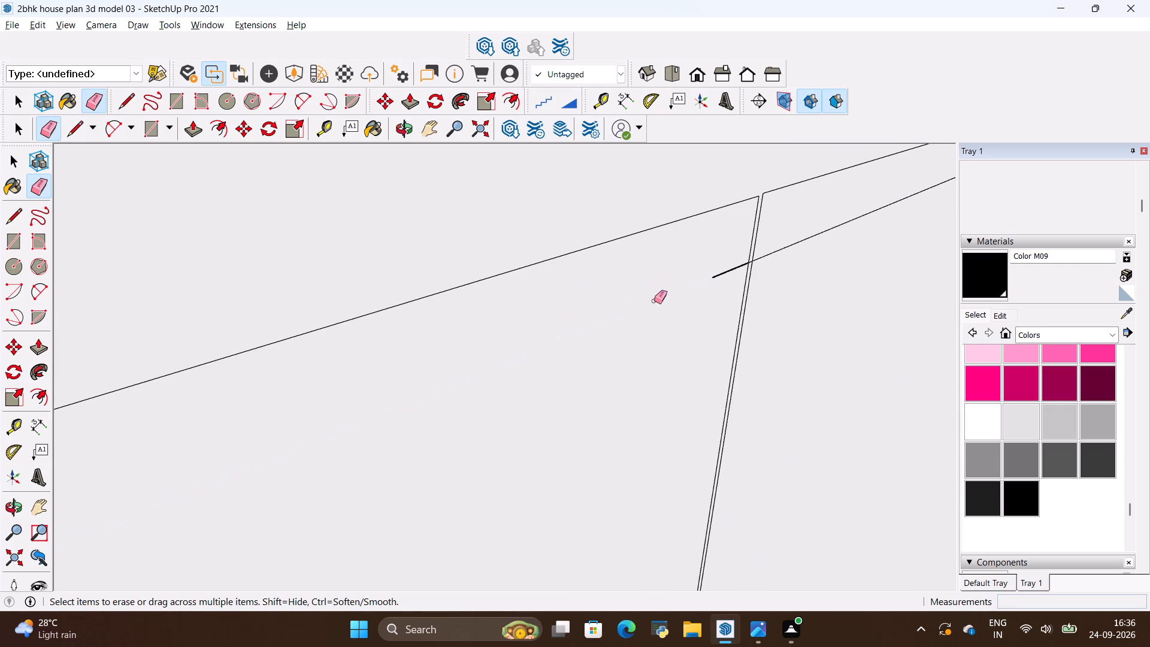
pyautogui.moveTo(733, 255); pyautogui.dragTo(727, 285)
pyautogui.moveTo(792, 232); pyautogui.dragTo(803, 253)
pyautogui.moveTo(803, 253); pyautogui.dragTo(804, 256)
pyautogui.moveTo(775, 233); pyautogui.dragTo(774, 268)
pyautogui.scroll(-7, 756, 267)
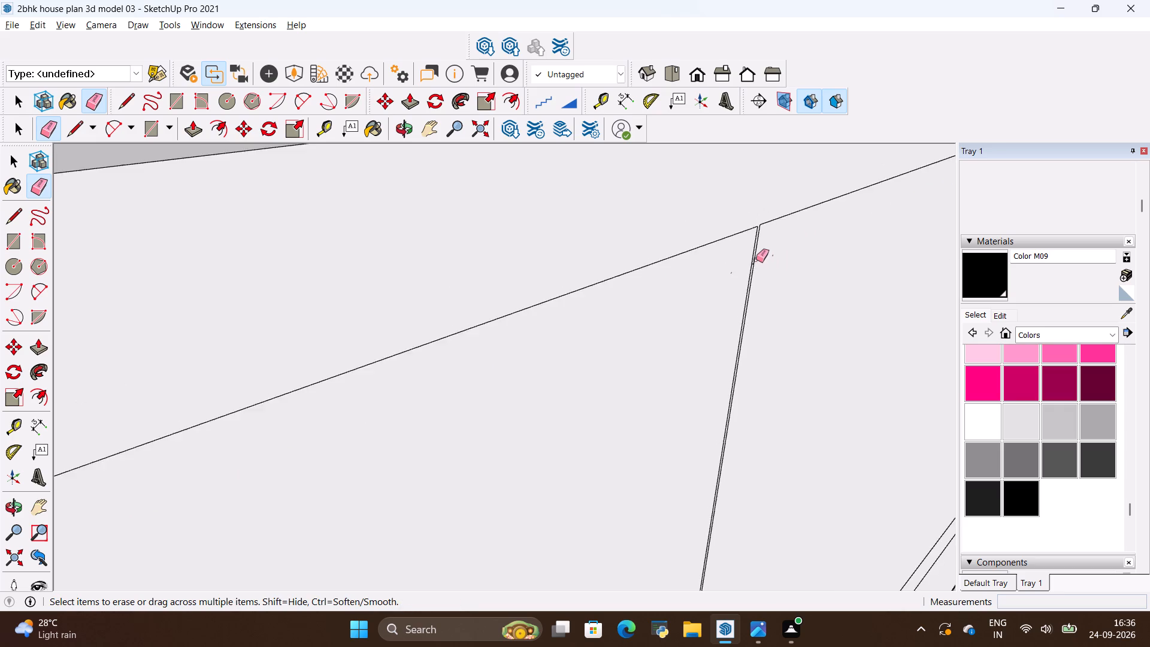
pyautogui.scroll(-14, 756, 259)
# Erase the leftover edge stubs on both sides of the top of the gap between the second and third drawers.
pyautogui.scroll(-6, 757, 253)
pyautogui.scroll(4, 523, 340)
pyautogui.scroll(5, 472, 385)
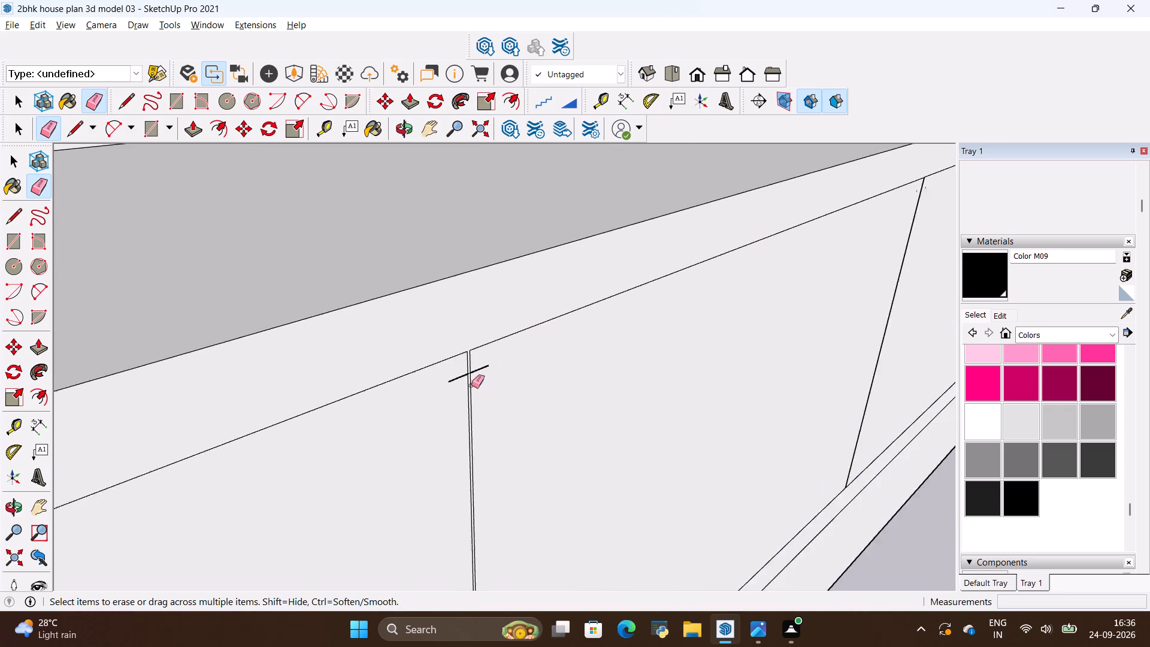
pyautogui.scroll(13, 471, 385)
pyautogui.moveTo(489, 355); pyautogui.dragTo(498, 372)
pyautogui.moveTo(412, 375); pyautogui.dragTo(406, 412)
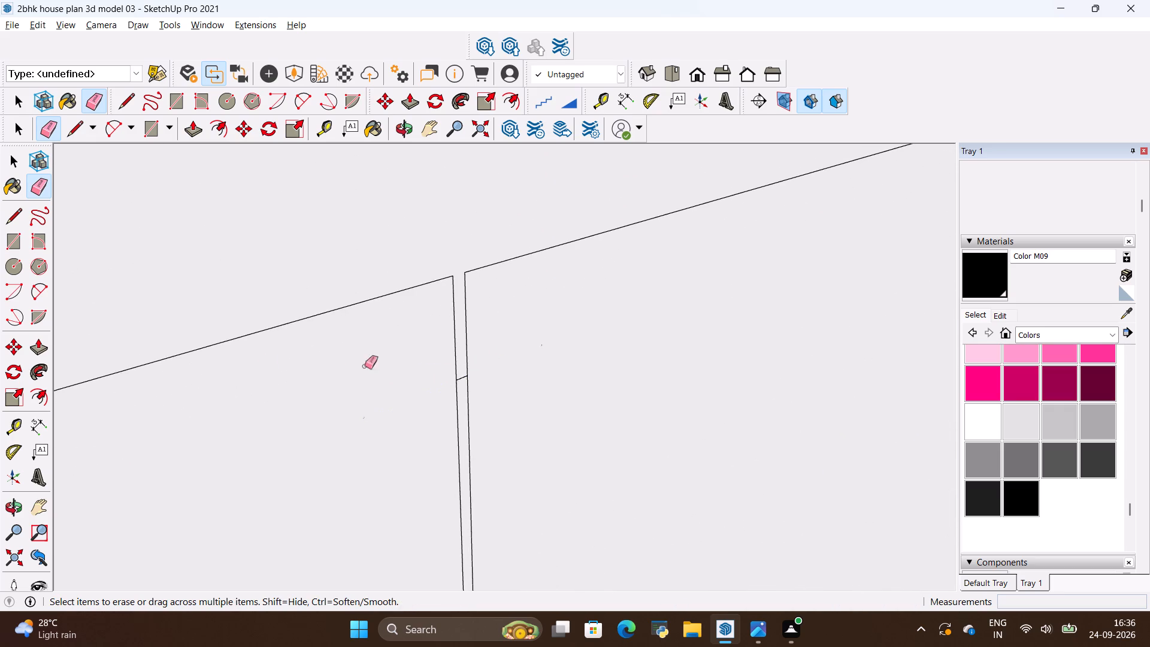
pyautogui.scroll(-20, 334, 363)
pyautogui.scroll(-15, 334, 363)
# Erase the original inner vertical edges flanking the gap between the fourth and fifth drawers and the fifth drawer's inner top edge.
pyautogui.scroll(10, 761, 215)
pyautogui.scroll(5, 432, 278)
pyautogui.moveTo(370, 295); pyautogui.dragTo(356, 307)
pyautogui.scroll(5, 430, 276)
pyautogui.moveTo(426, 264); pyautogui.dragTo(388, 302)
pyautogui.scroll(-3, 382, 288)
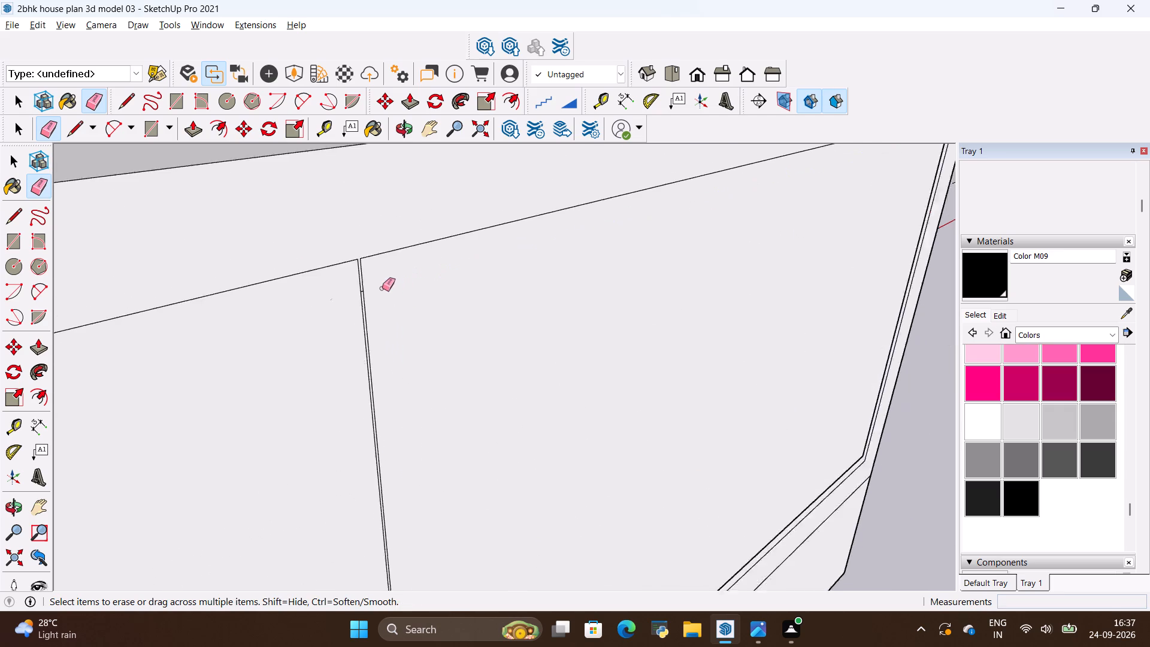
pyautogui.scroll(-10, 382, 288)
# Erase the fifth drawer's original inner edges at its outer end and along its bottom.
pyautogui.scroll(5, 627, 346)
pyautogui.scroll(12, 763, 414)
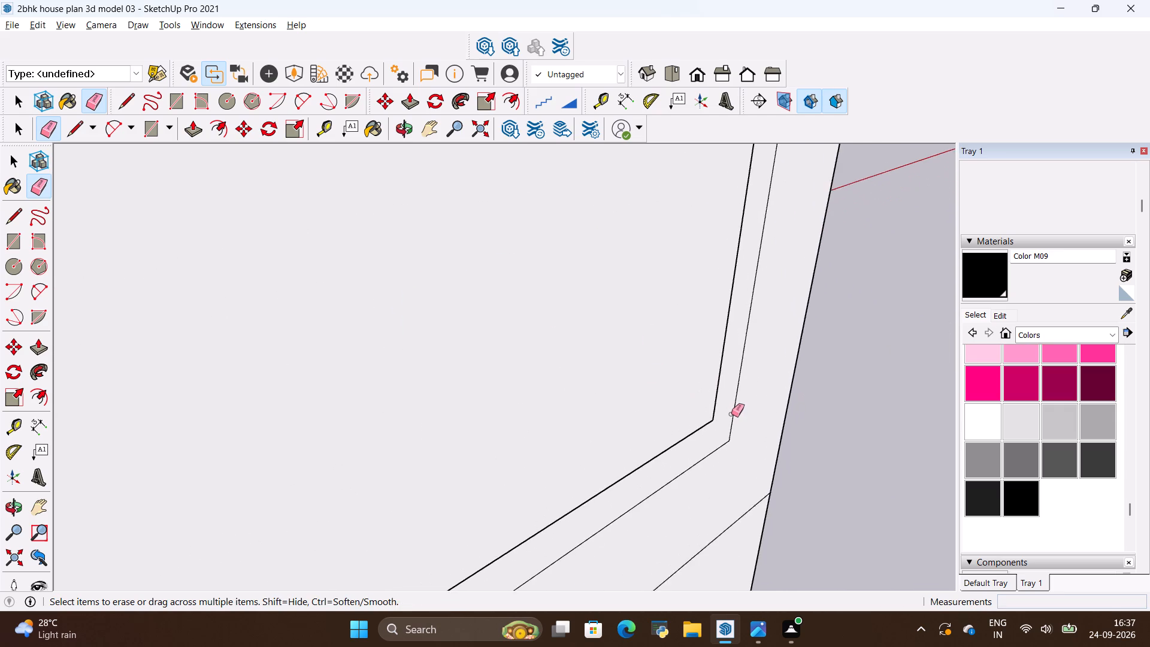
pyautogui.scroll(5, 731, 414)
pyautogui.moveTo(719, 424); pyautogui.dragTo(604, 359, button='middle')
pyautogui.moveTo(697, 416); pyautogui.dragTo(634, 446)
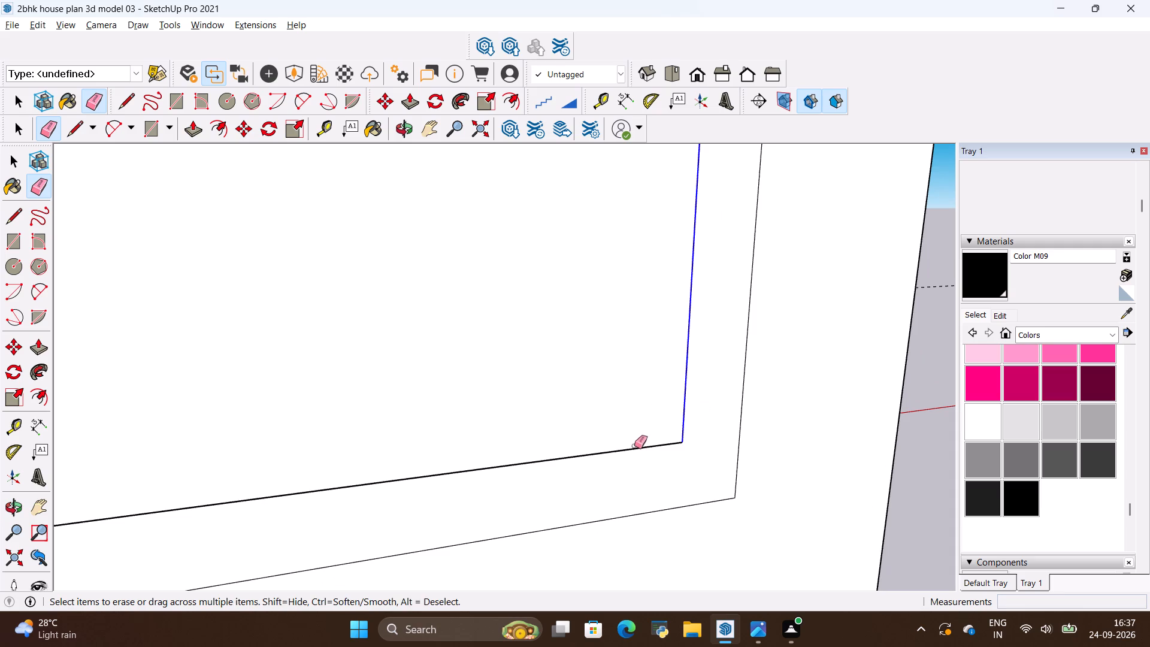
pyautogui.moveTo(634, 446); pyautogui.dragTo(641, 454)
# Erase the leftover edge stubs beside and inside the bottom of the gap between the fourth and fifth drawers.
pyautogui.scroll(-20, 593, 399)
pyautogui.scroll(-7, 593, 399)
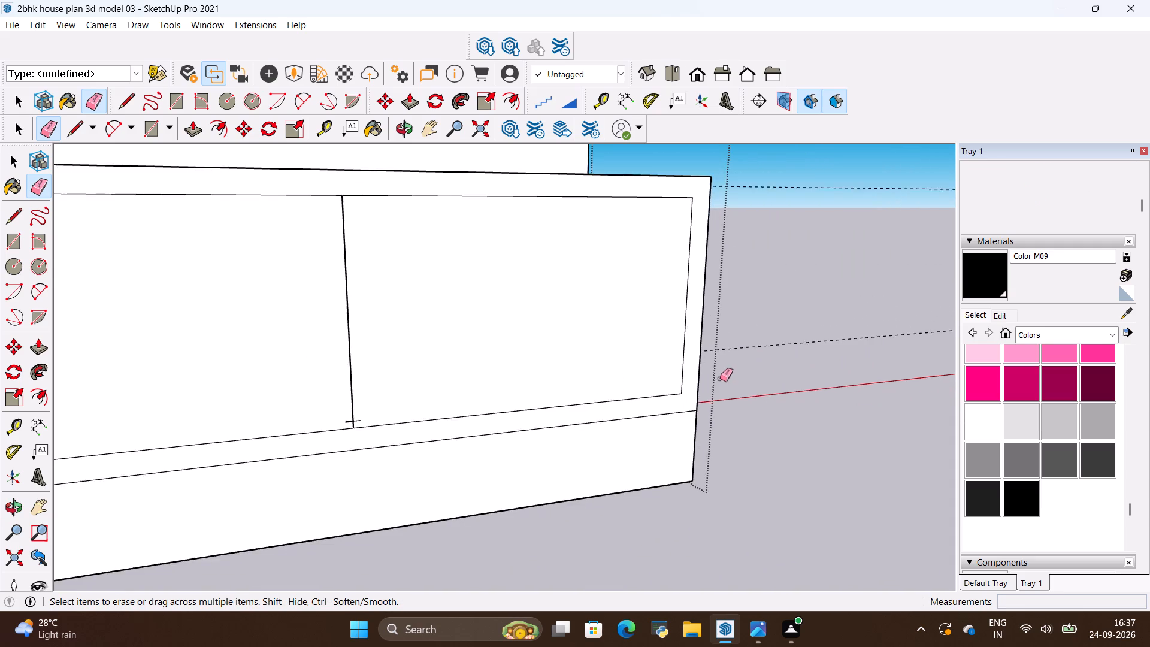
pyautogui.scroll(-6, 720, 379)
pyautogui.scroll(20, 510, 403)
pyautogui.scroll(3, 510, 403)
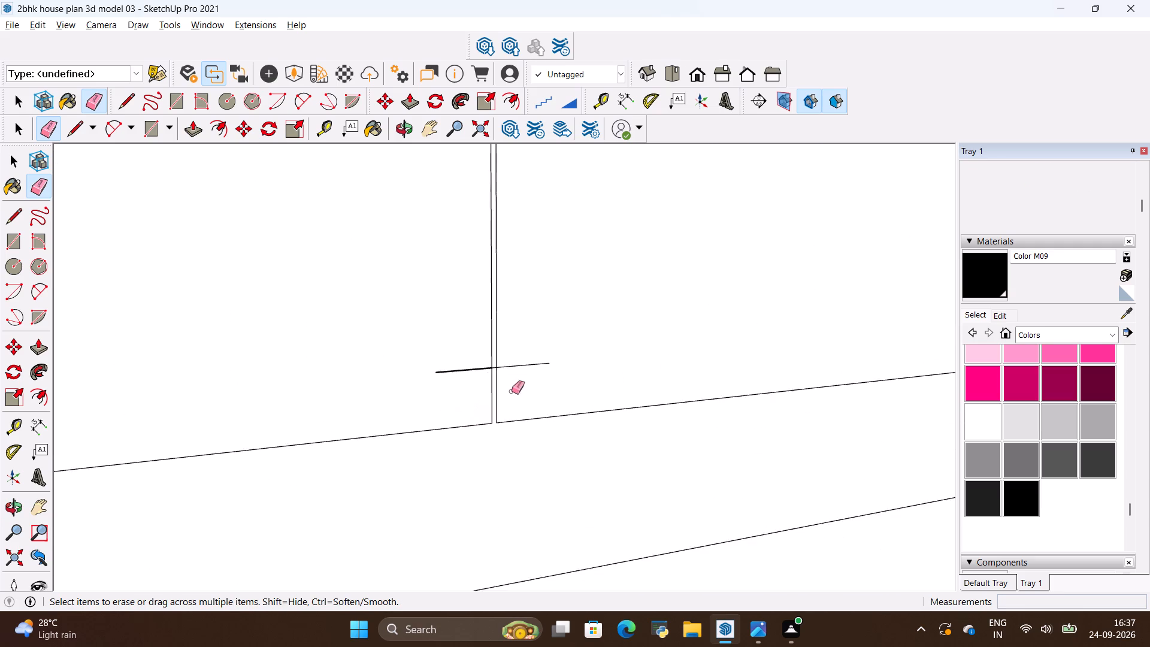
pyautogui.scroll(5, 512, 391)
pyautogui.moveTo(530, 342); pyautogui.dragTo(537, 365)
pyautogui.moveTo(441, 341); pyautogui.dragTo(444, 377)
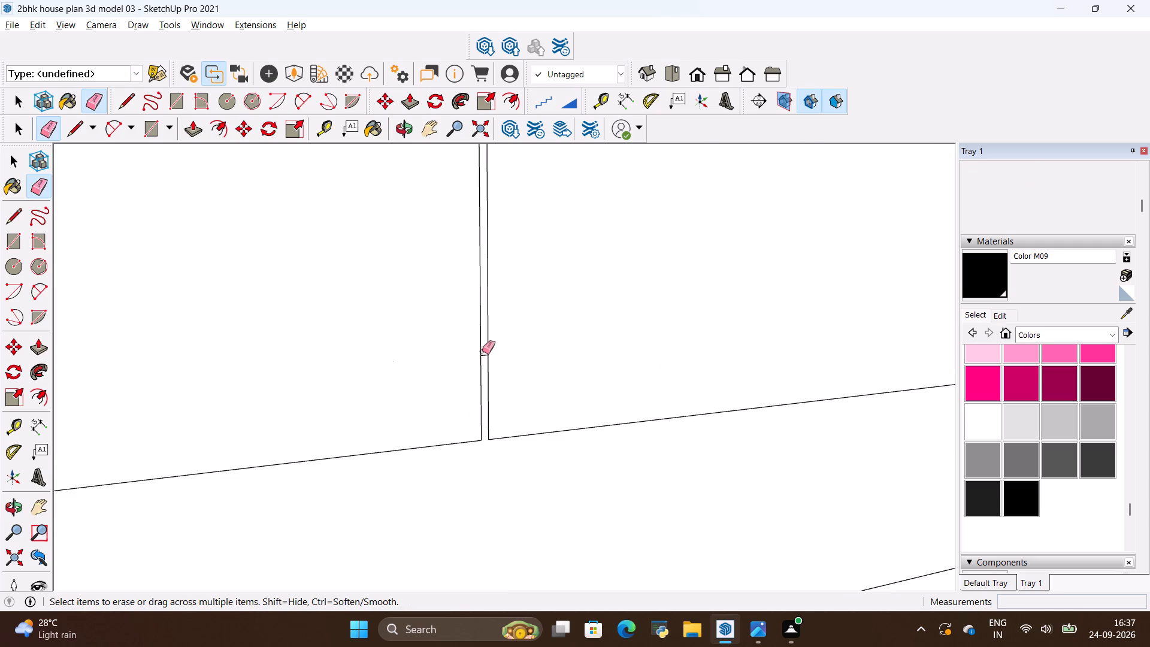
pyautogui.scroll(19, 482, 350)
pyautogui.moveTo(494, 356); pyautogui.dragTo(494, 377)
pyautogui.scroll(-6, 449, 367)
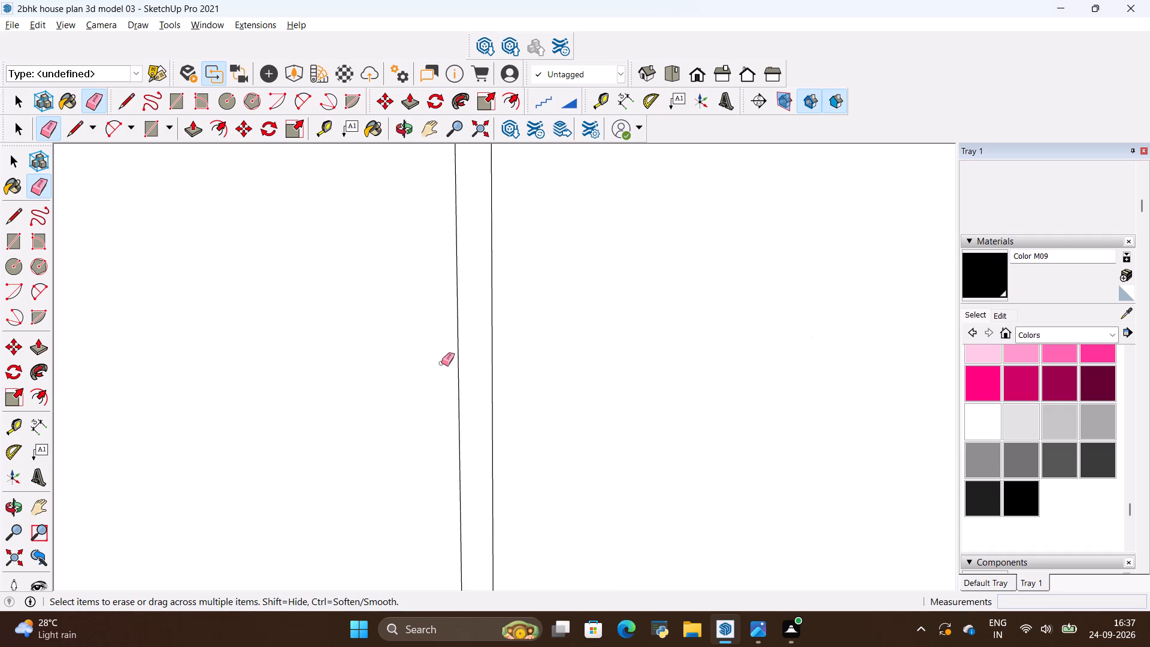
pyautogui.scroll(-20, 441, 363)
pyautogui.scroll(-1, 441, 363)
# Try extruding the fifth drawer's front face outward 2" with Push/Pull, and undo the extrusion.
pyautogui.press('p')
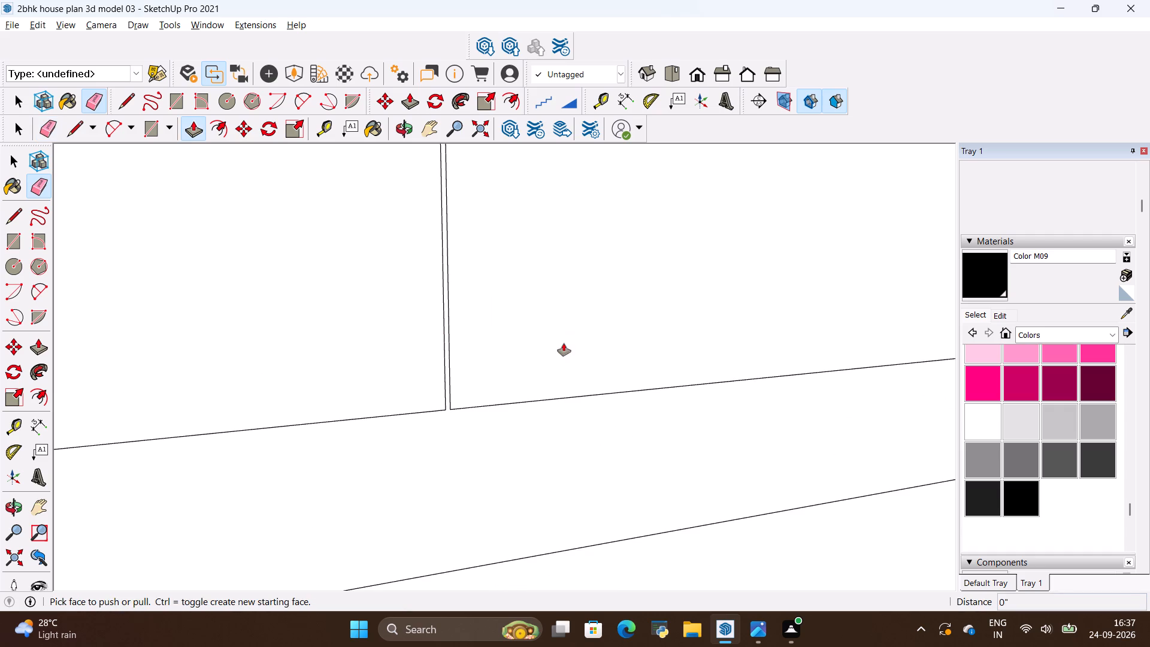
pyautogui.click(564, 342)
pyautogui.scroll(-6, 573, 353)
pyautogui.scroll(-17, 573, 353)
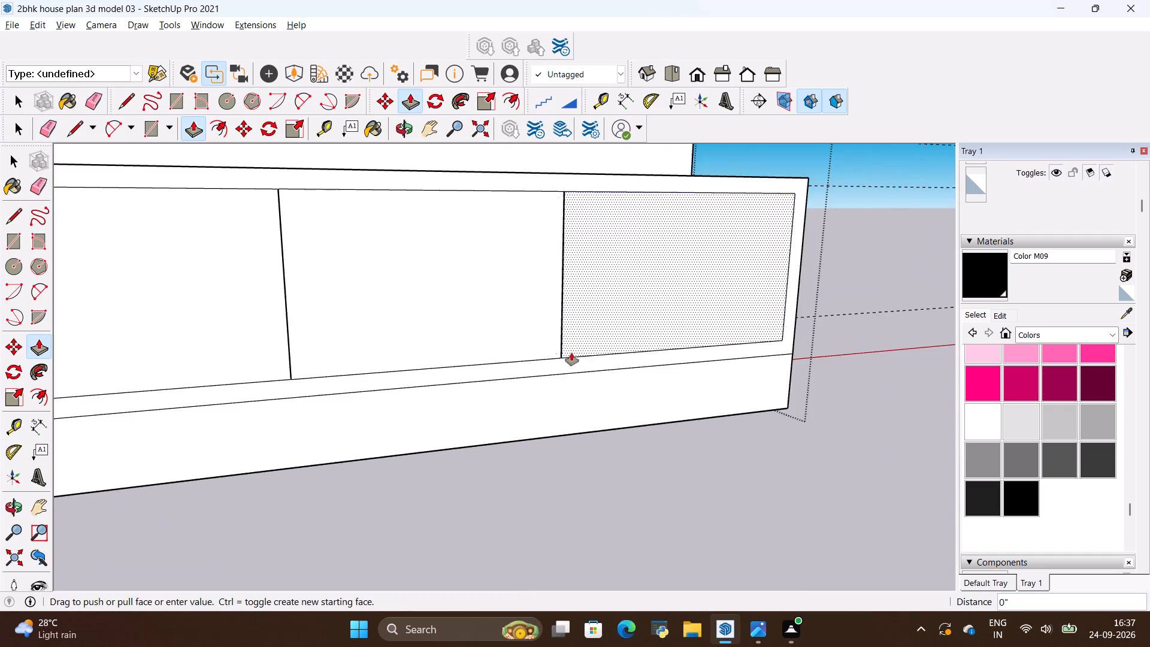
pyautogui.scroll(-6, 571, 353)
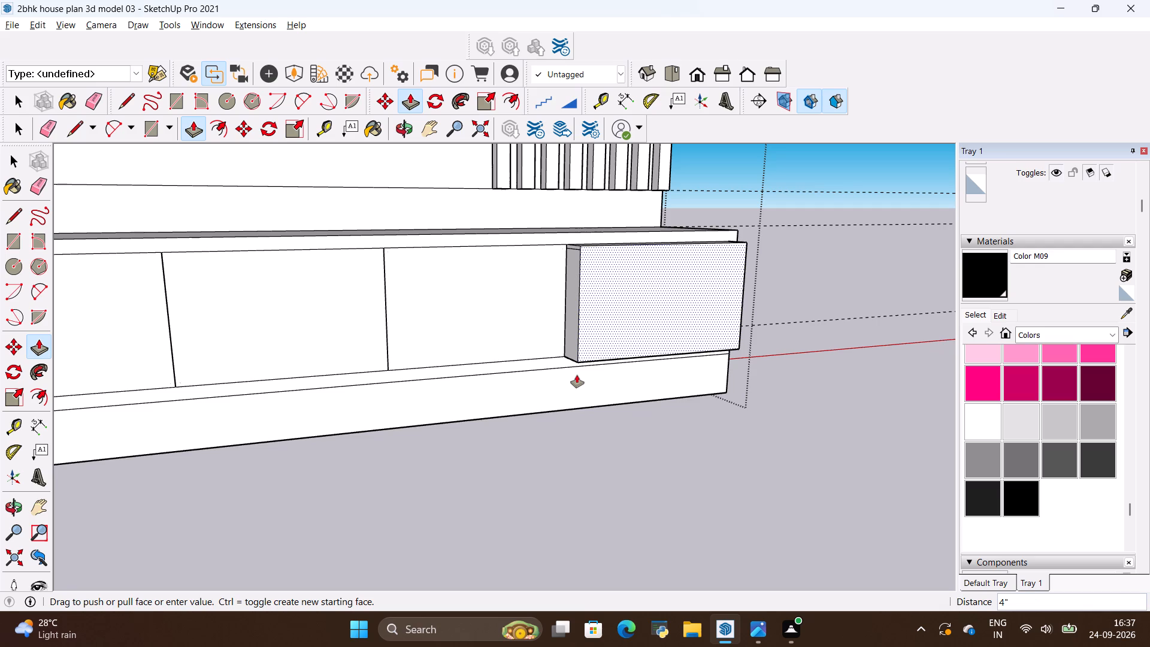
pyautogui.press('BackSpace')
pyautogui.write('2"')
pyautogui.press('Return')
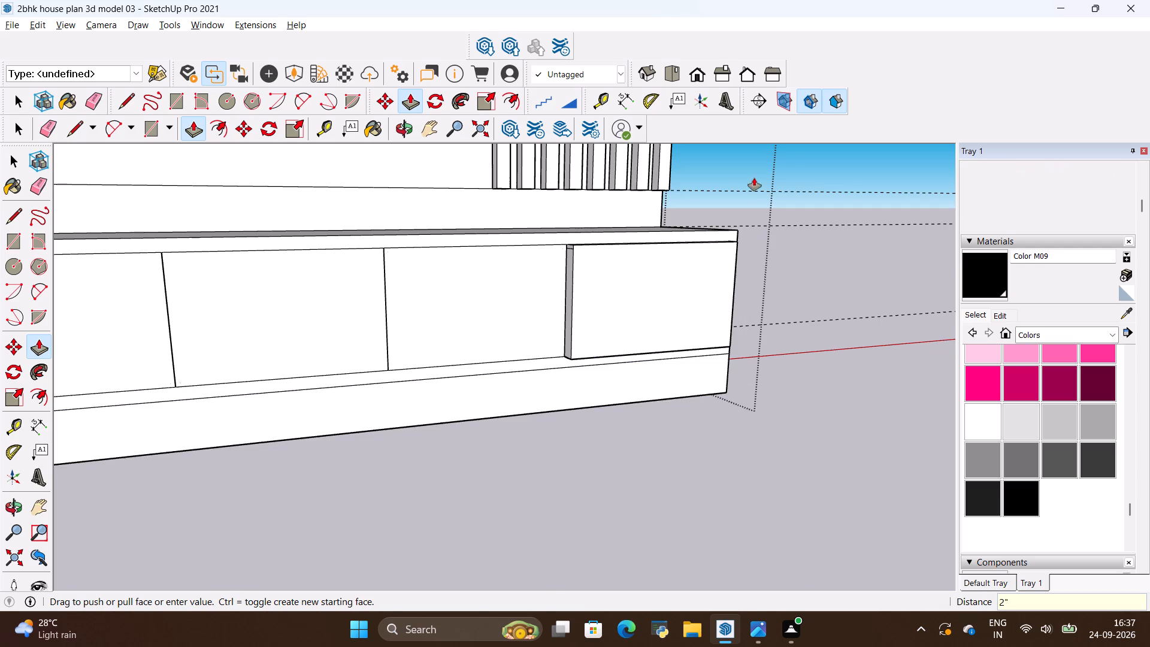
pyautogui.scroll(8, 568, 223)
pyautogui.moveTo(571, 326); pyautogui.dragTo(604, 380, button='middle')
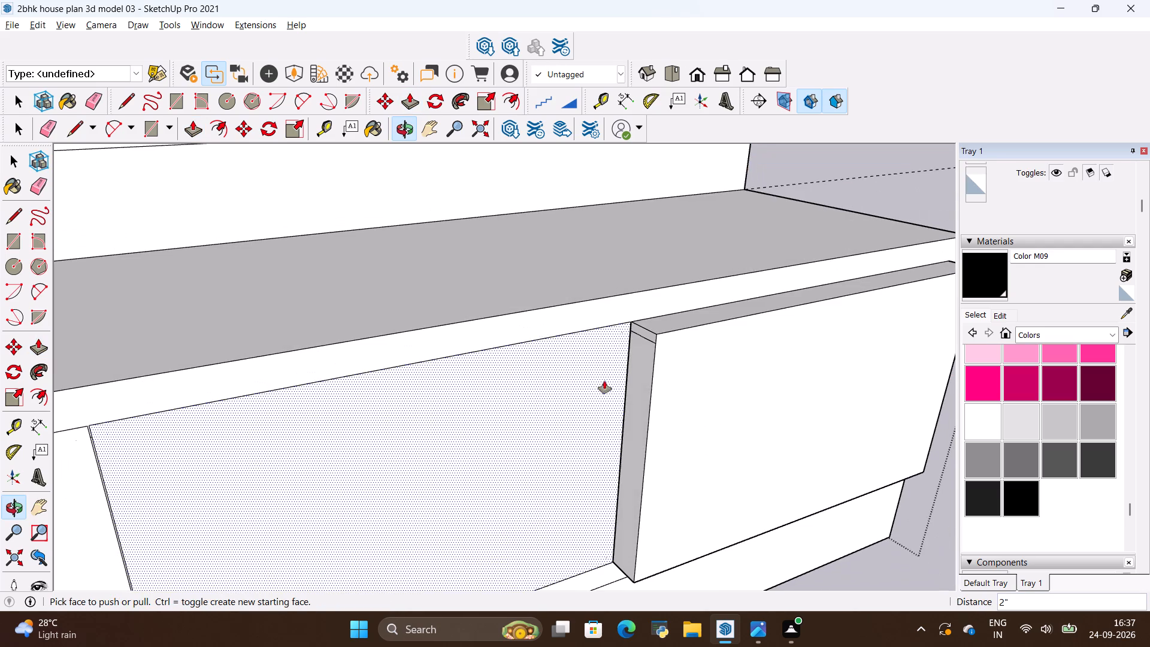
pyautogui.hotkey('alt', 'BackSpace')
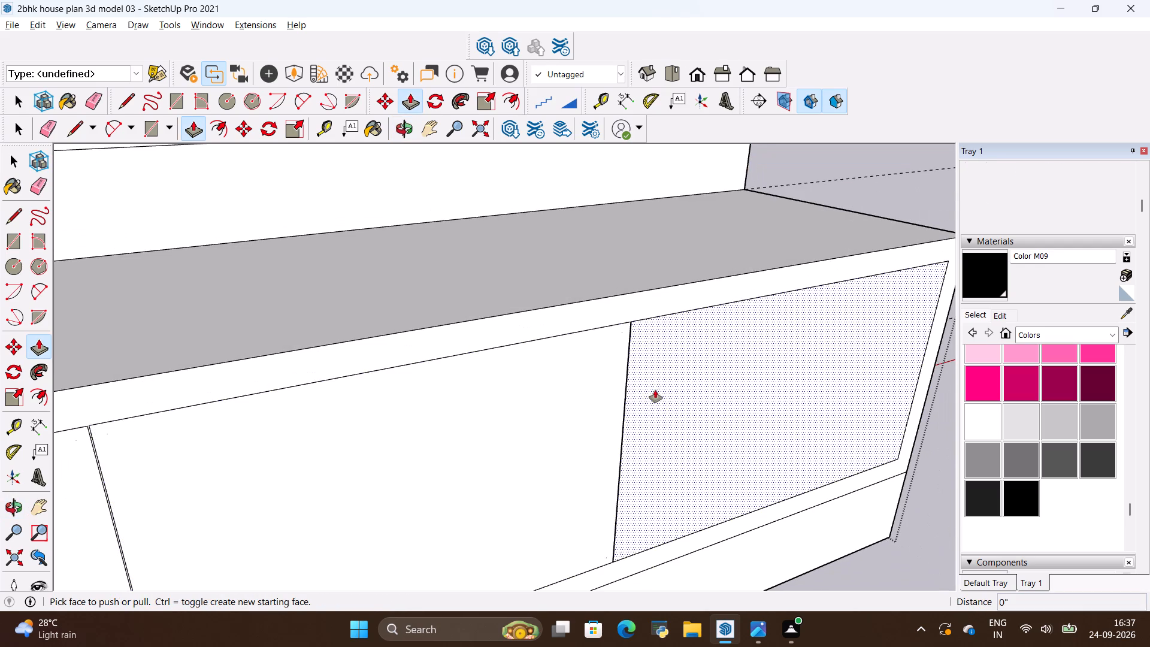
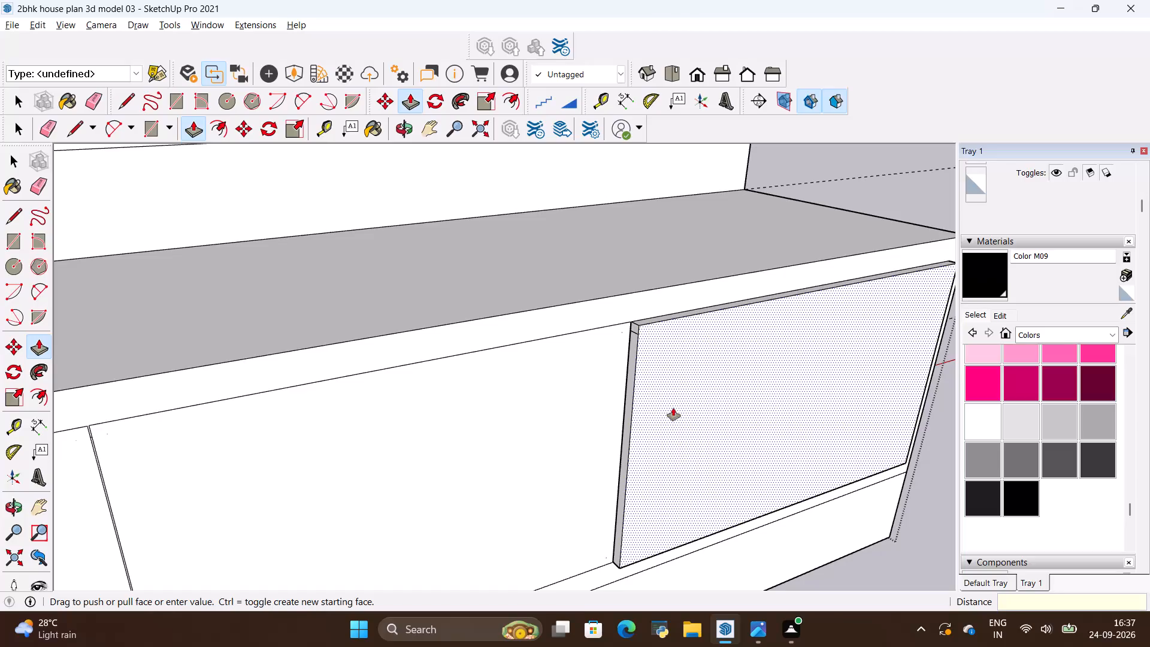
# Extrude the fifth drawer's front face outward 1" with Push/Pull and repeat the same extrusion on the other four drawer fronts.
pyautogui.press('1')
pyautogui.hotkey('shift', '"')
pyautogui.press('Return')
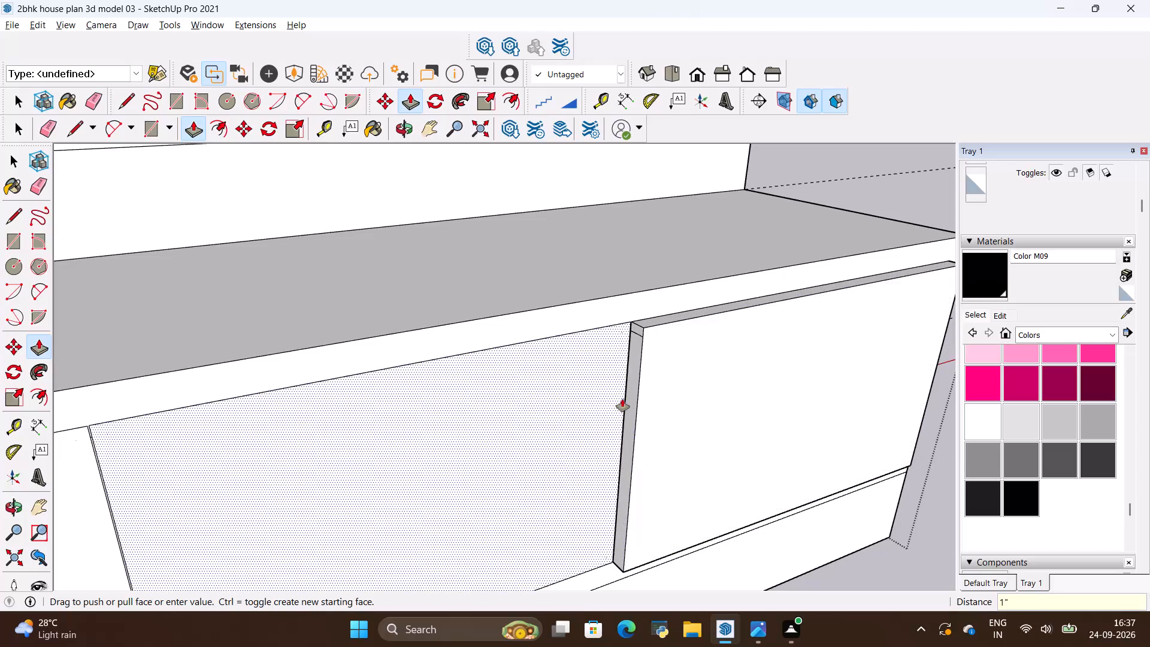
pyautogui.doubleClick(562, 404)
pyautogui.scroll(-5, 710, 346)
pyautogui.doubleClick(256, 480)
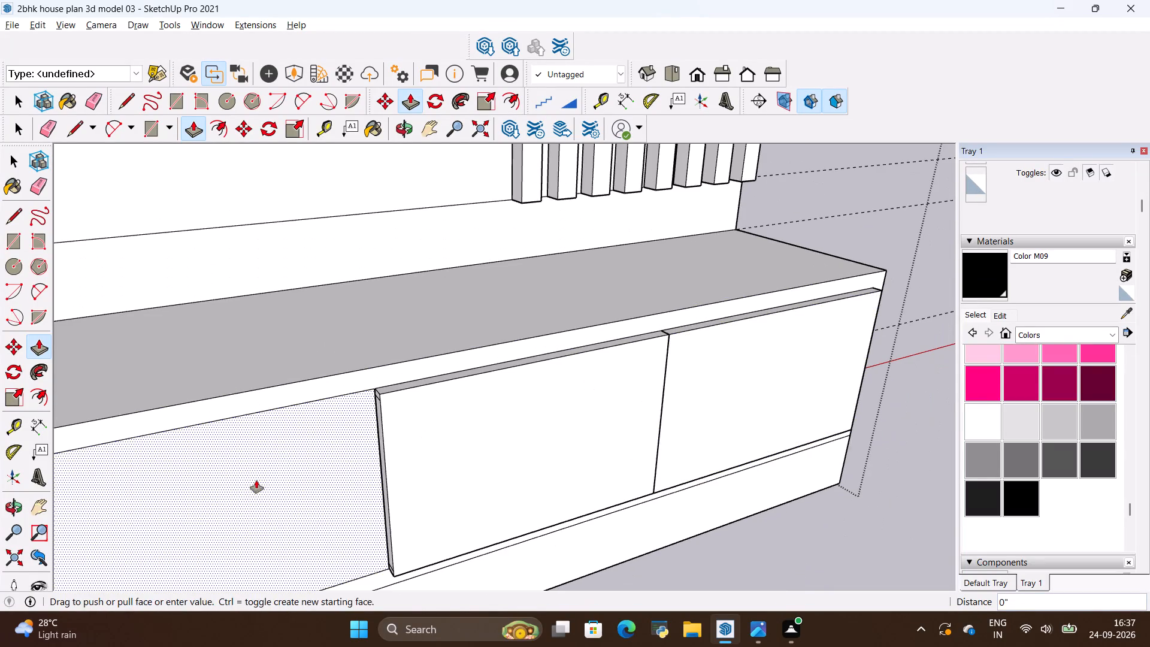
pyautogui.scroll(-5, 691, 415)
pyautogui.doubleClick(217, 482)
pyautogui.scroll(-5, 530, 456)
pyautogui.doubleClick(247, 518)
pyautogui.scroll(6, 265, 494)
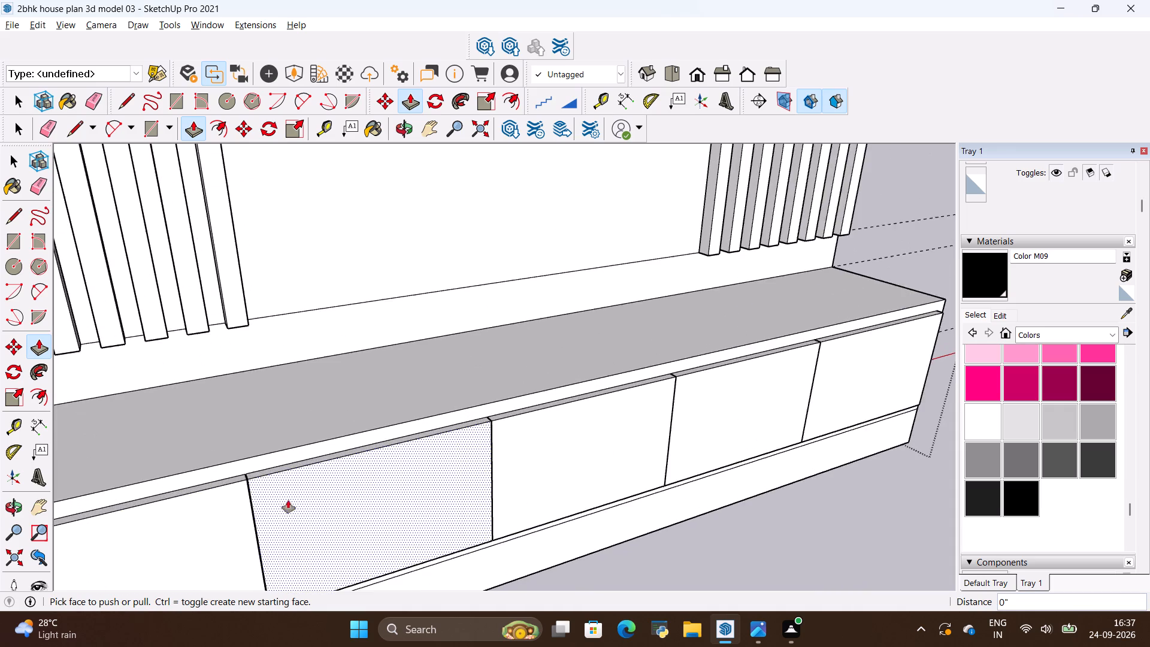
# Examine the extruded drawer fronts, the whole unit and the console's base from several angles.
pyautogui.scroll(-5, 342, 492)
pyautogui.moveTo(350, 525); pyautogui.dragTo(365, 456, button='middle')
pyautogui.scroll(3, 320, 427)
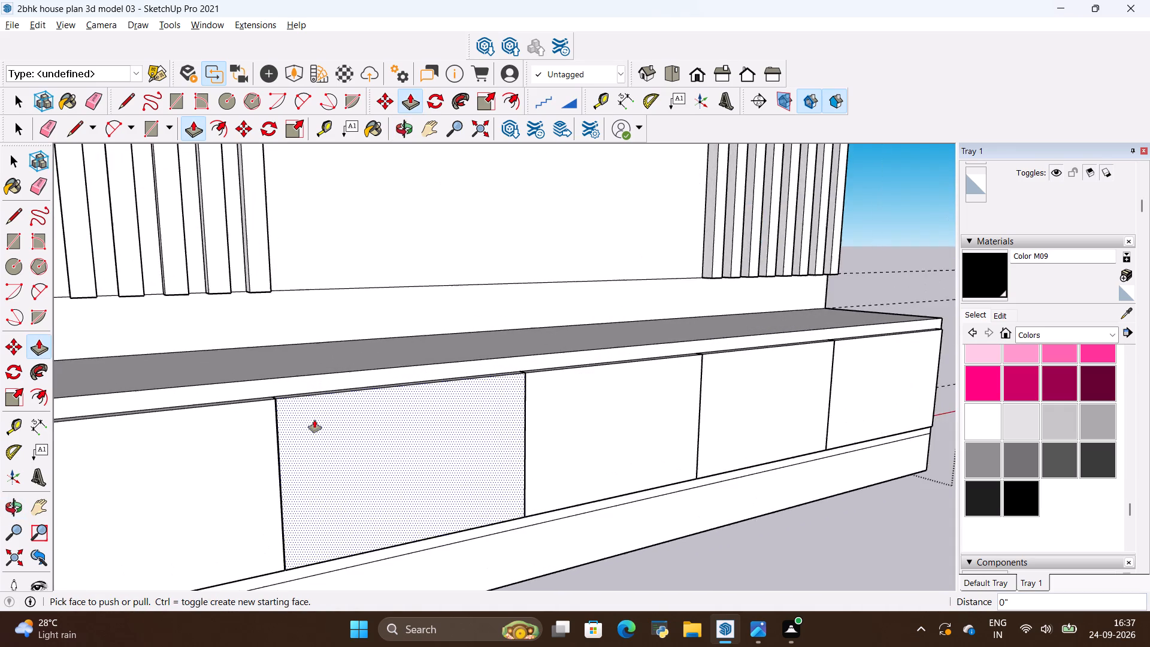
pyautogui.scroll(20, 314, 420)
pyautogui.scroll(4, 314, 420)
pyautogui.scroll(-9, 372, 367)
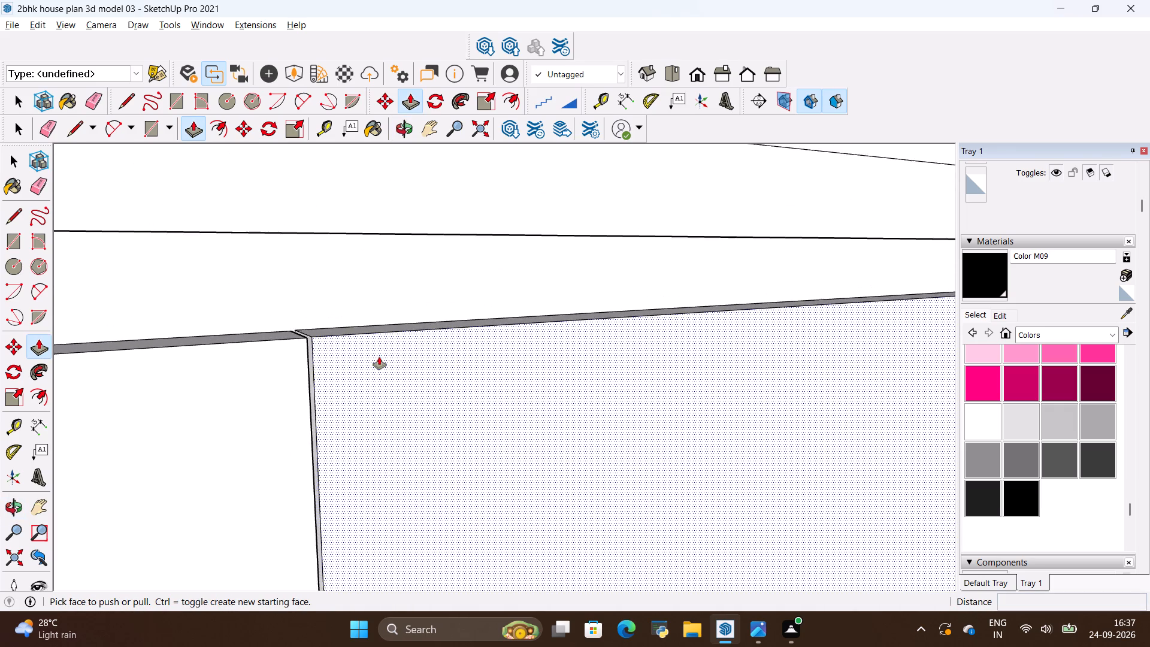
pyautogui.scroll(-9, 379, 357)
pyautogui.scroll(-5, 471, 333)
pyautogui.scroll(-3, 531, 333)
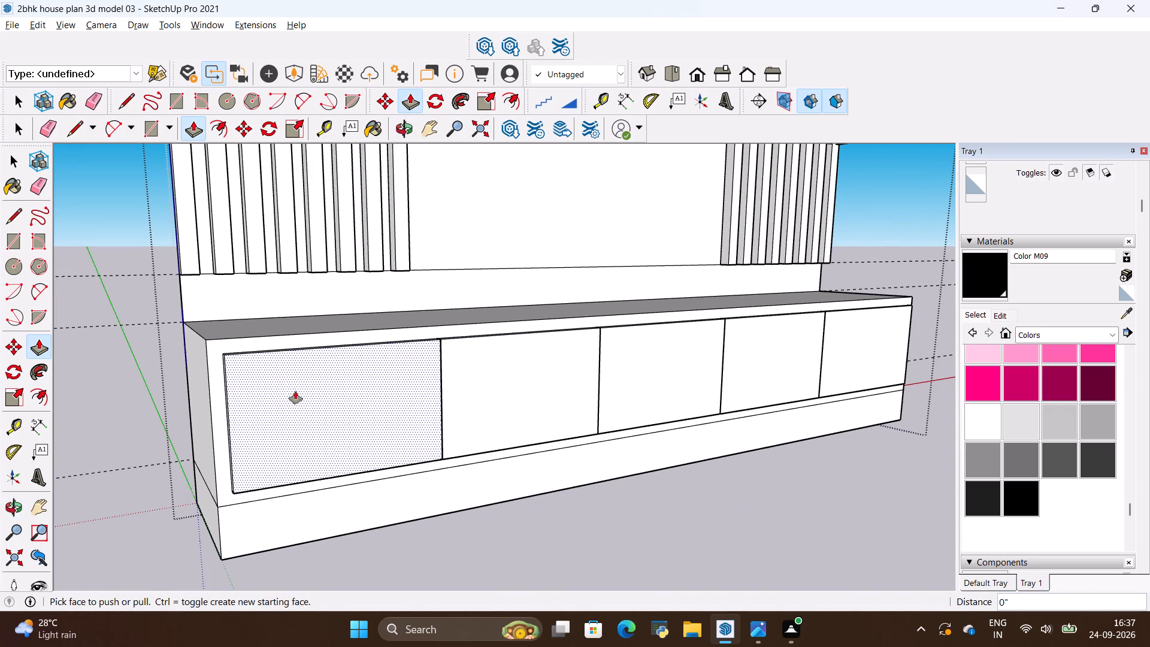
pyautogui.scroll(-17, 307, 386)
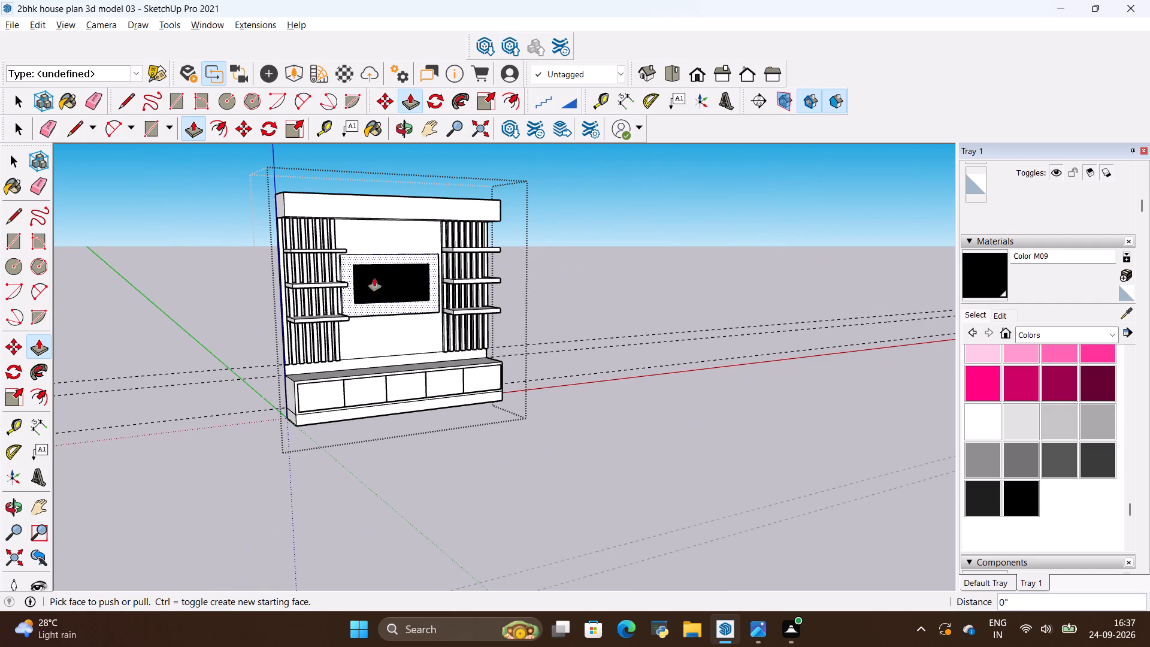
pyautogui.moveTo(567, 485); pyautogui.dragTo(464, 519, button='middle')
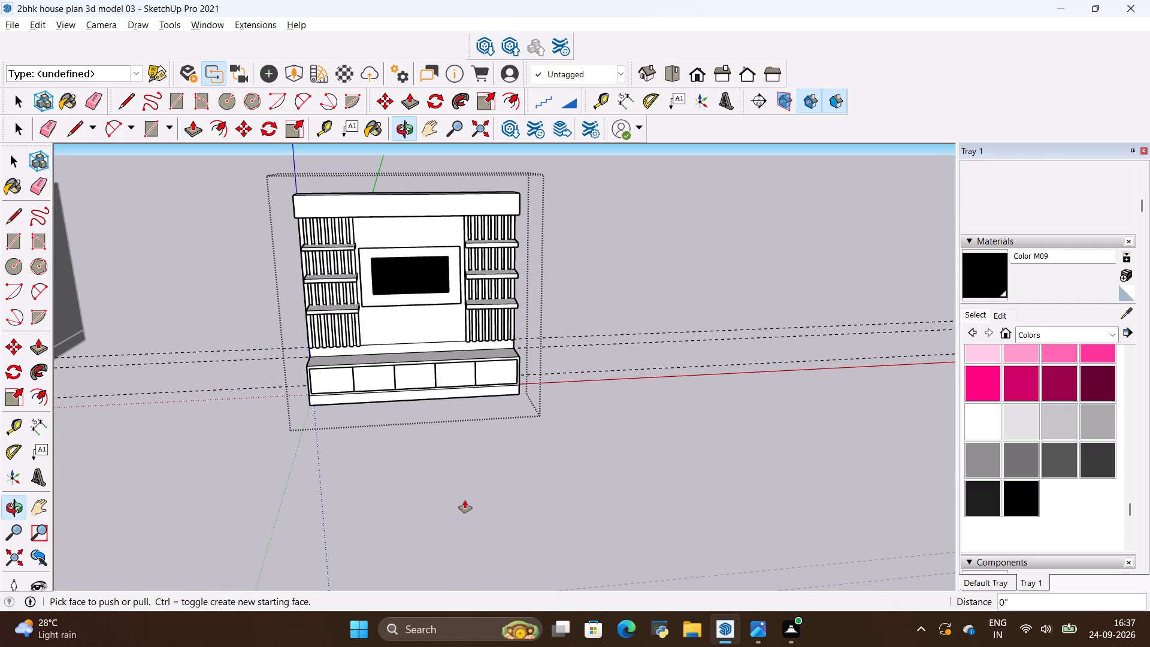
pyautogui.scroll(3, 340, 415)
pyautogui.scroll(2, 343, 362)
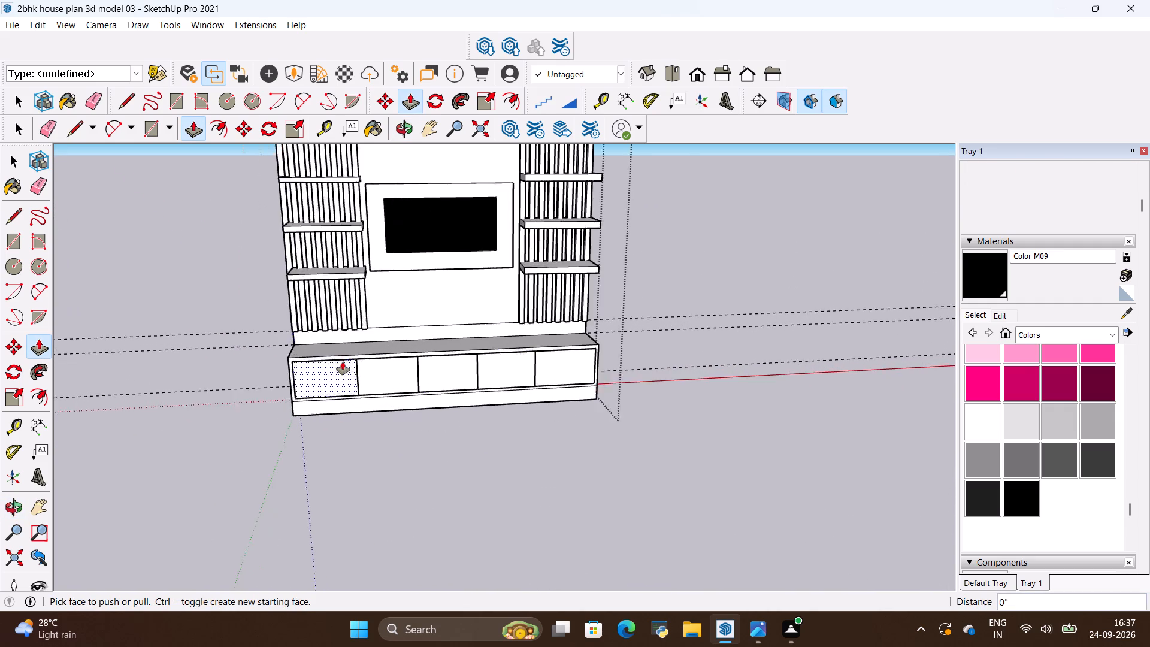
pyautogui.scroll(12, 343, 362)
pyautogui.scroll(5, 293, 310)
pyautogui.moveTo(371, 385); pyautogui.dragTo(426, 437, button='middle')
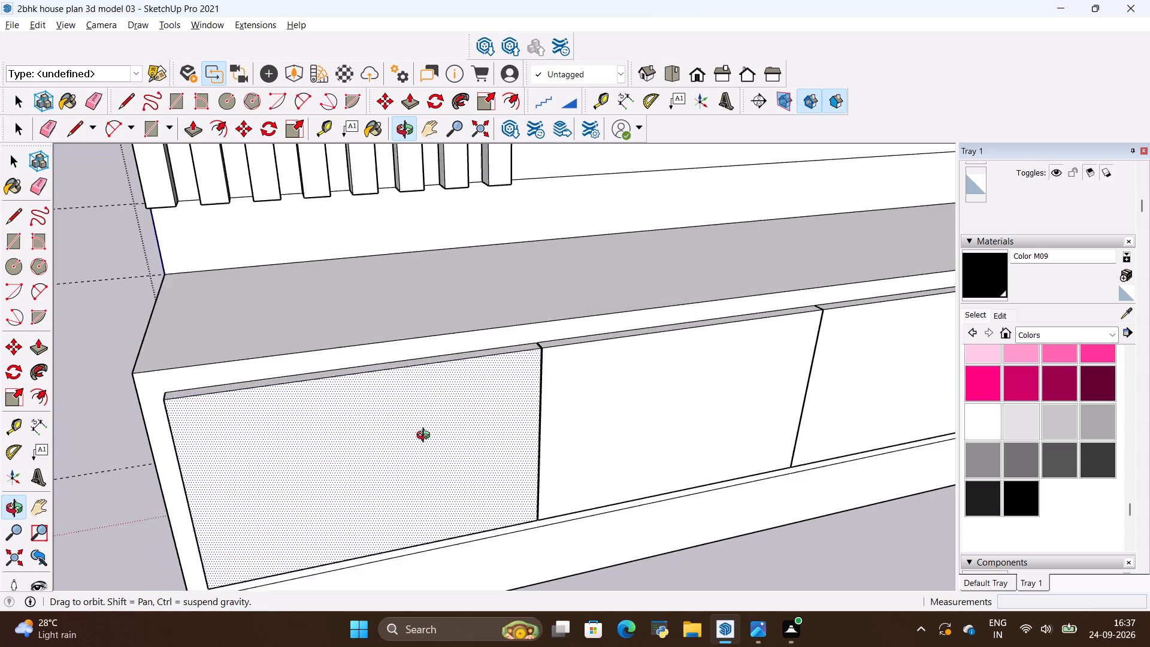
pyautogui.moveTo(426, 437); pyautogui.dragTo(441, 445, button='middle')
pyautogui.scroll(-5, 440, 437)
pyautogui.scroll(5, 367, 433)
pyautogui.scroll(5, 296, 473)
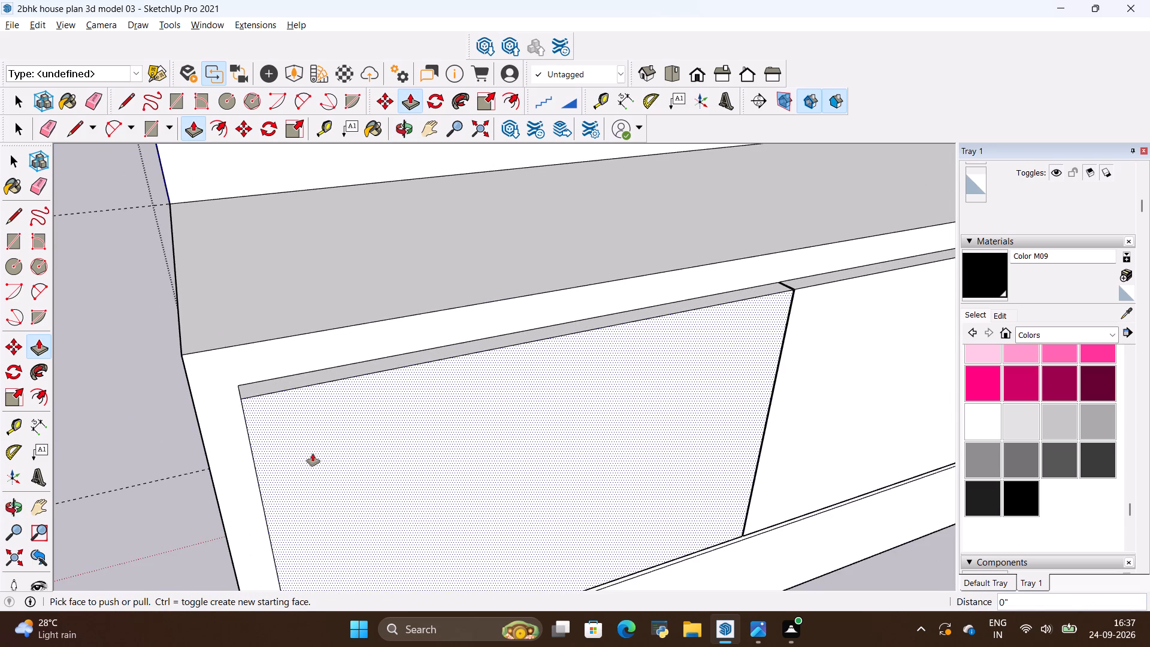
pyautogui.scroll(-11, 352, 440)
pyautogui.moveTo(421, 479); pyautogui.dragTo(389, 378, button='middle')
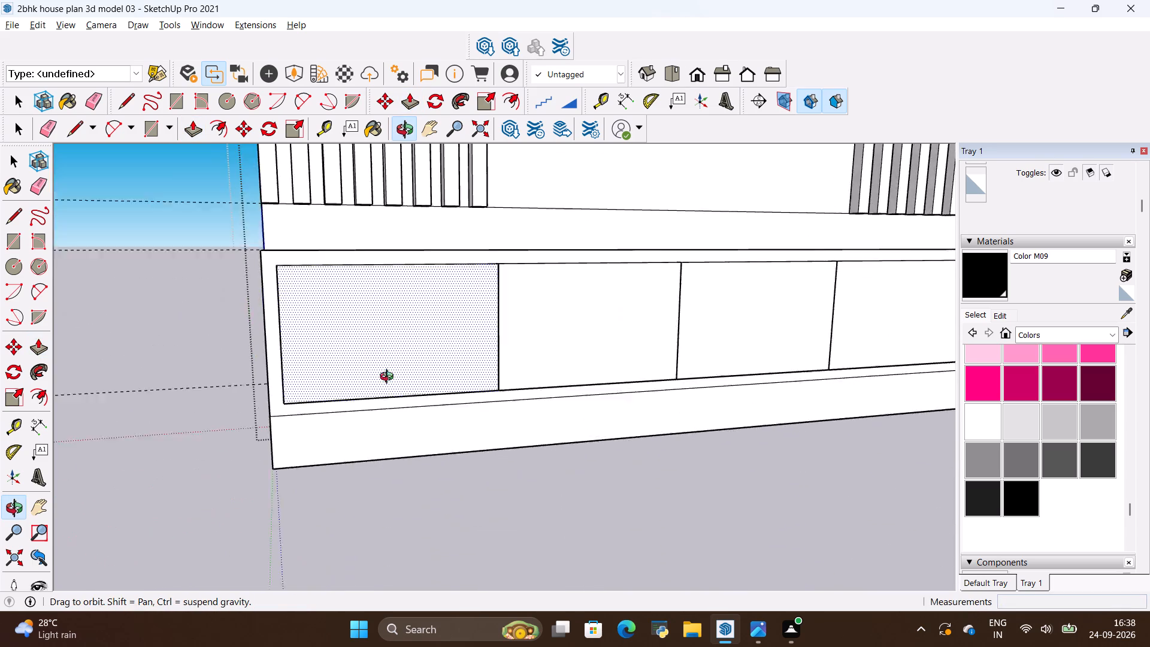
pyautogui.moveTo(389, 378); pyautogui.dragTo(376, 298, button='middle')
pyautogui.scroll(2, 316, 300)
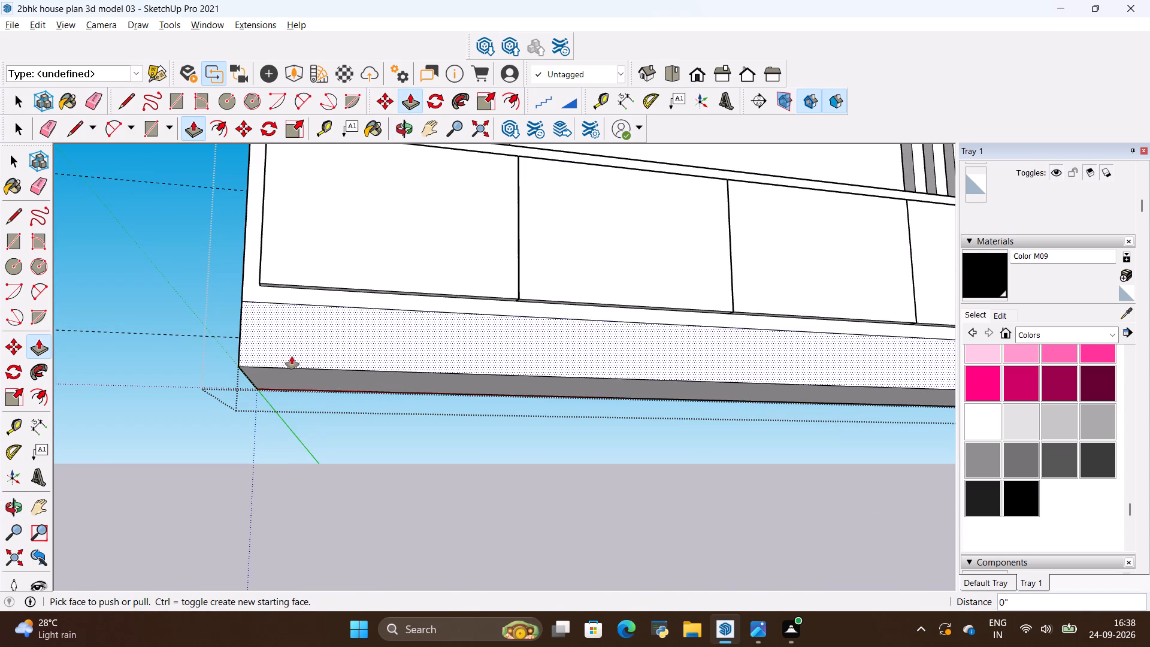
# Switch to the reference image and examine the console's plinth in the front view and the side view.
pyautogui.hotkey('alt', 'Tab')
pyautogui.scroll(6, 427, 243)
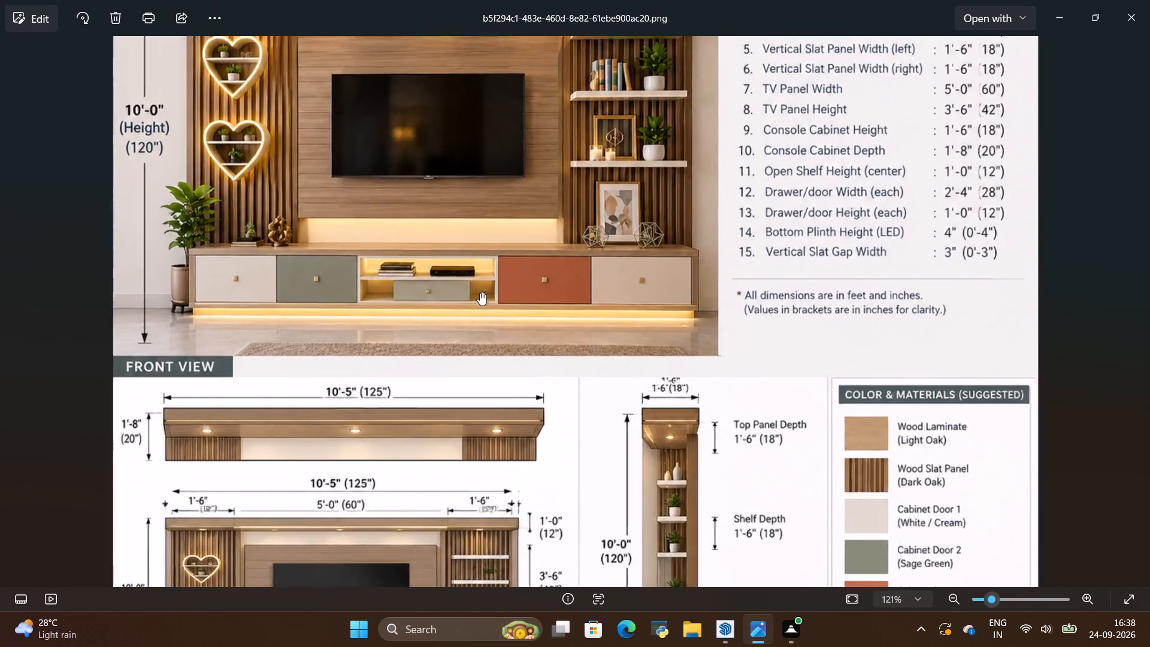
pyautogui.scroll(18, 480, 292)
pyautogui.scroll(-3, 802, 338)
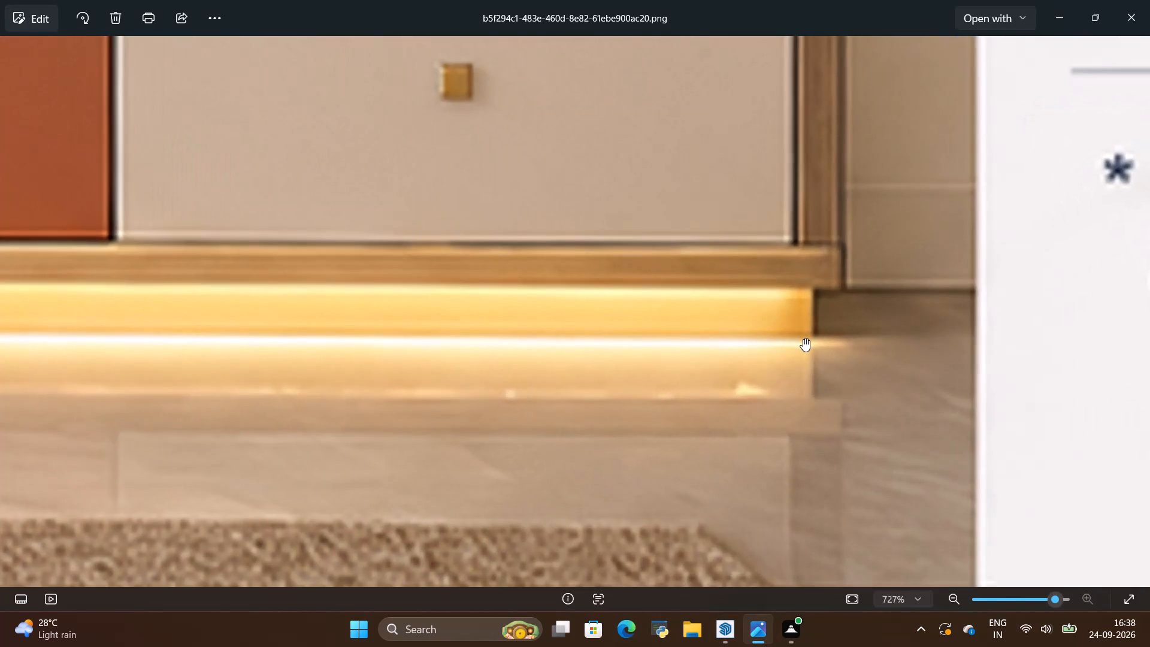
pyautogui.scroll(-14, 803, 338)
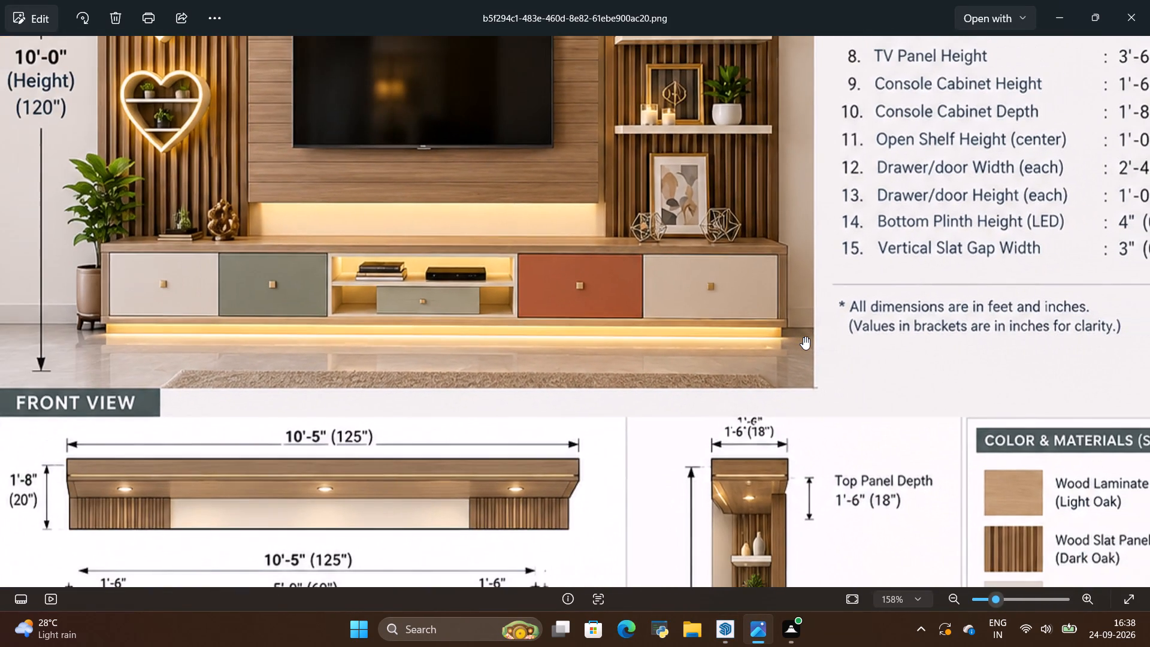
pyautogui.scroll(-10, 803, 337)
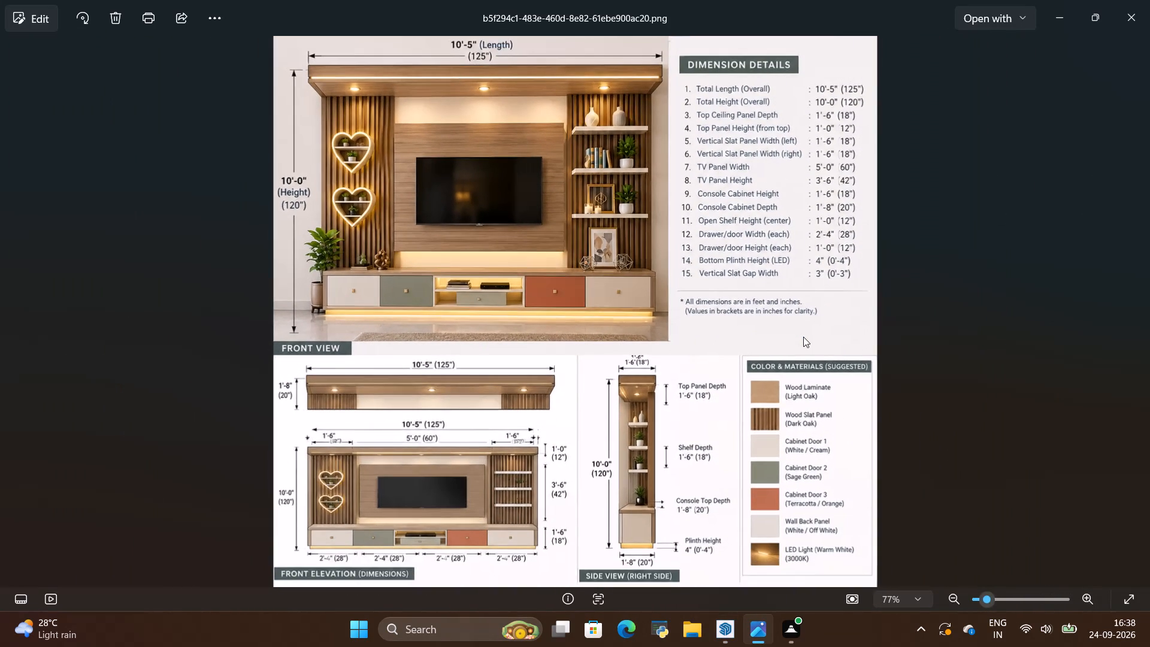
pyautogui.scroll(7, 638, 554)
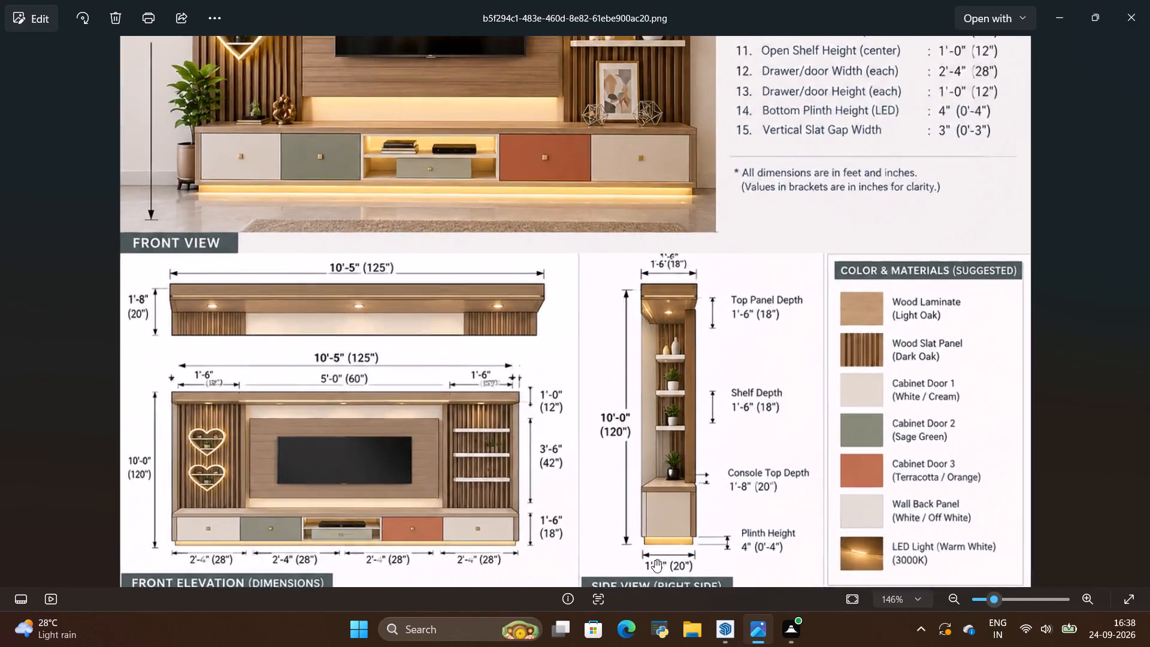
pyautogui.scroll(2, 655, 560)
pyautogui.scroll(12, 711, 570)
pyautogui.scroll(-2, 701, 486)
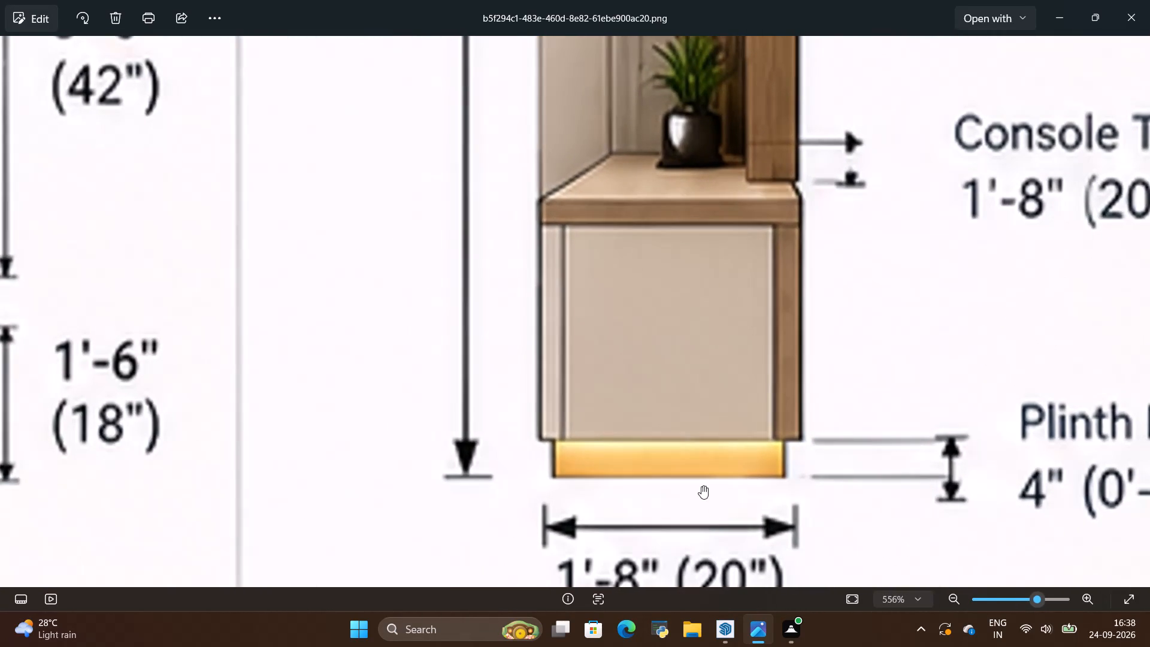
pyautogui.scroll(-15, 701, 486)
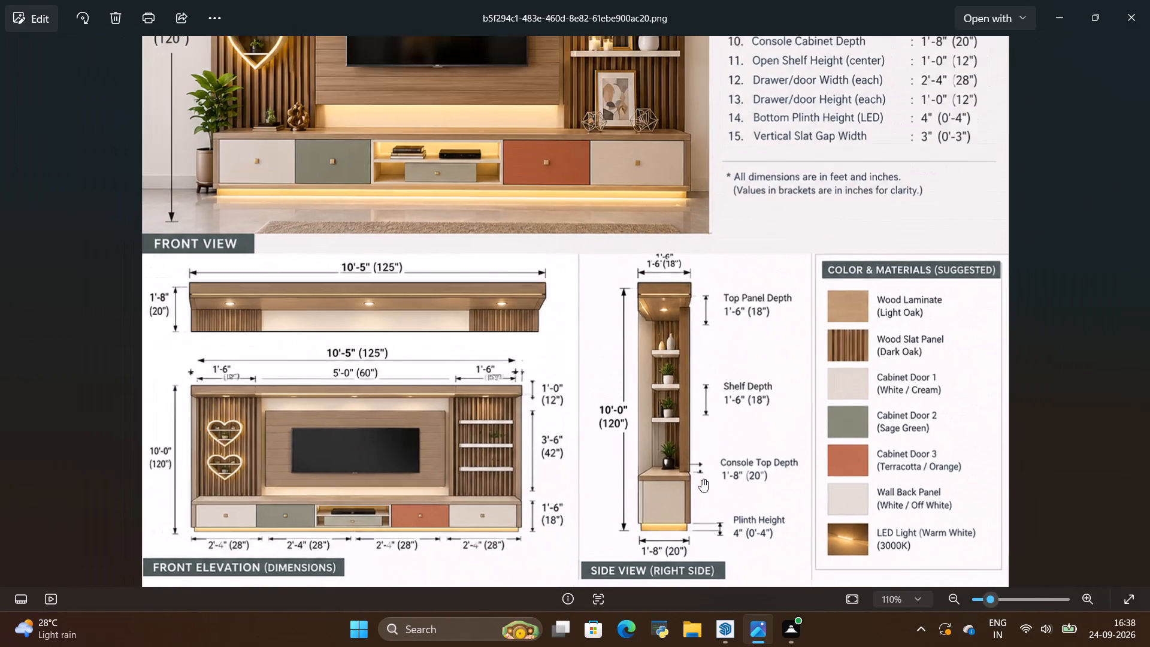
pyautogui.scroll(-11, 701, 479)
# Back in SketchUp, push the plinth's front face in by 1' 8" to the back and pull it out 18".
pyautogui.hotkey('alt', 'Tab')
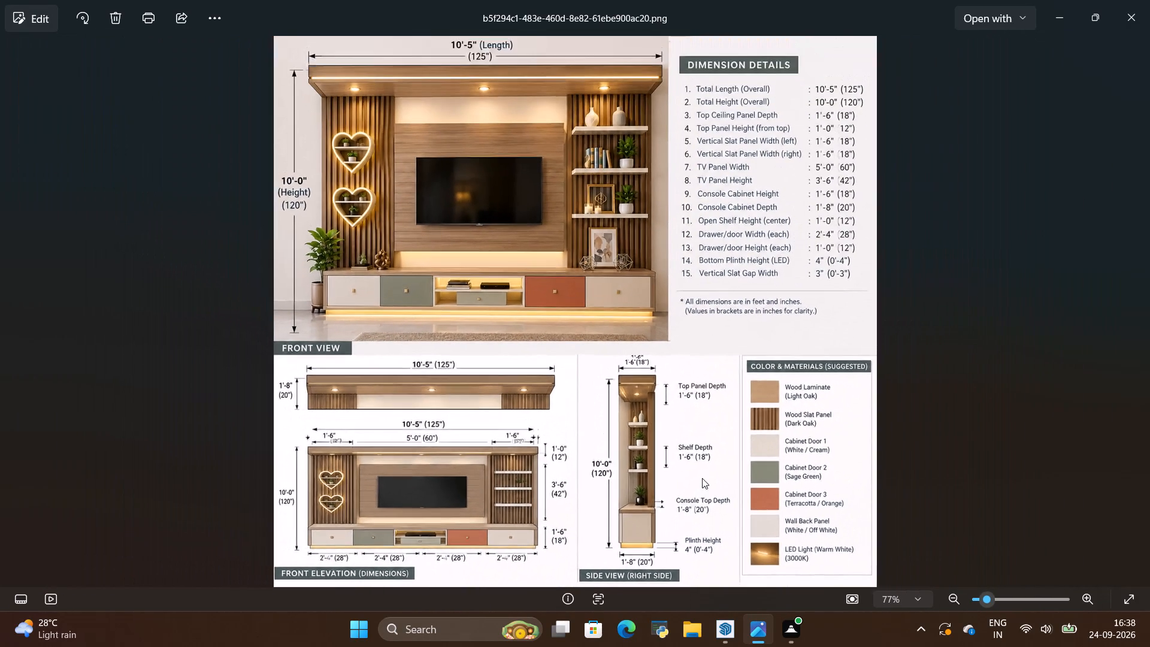
pyautogui.click(528, 338)
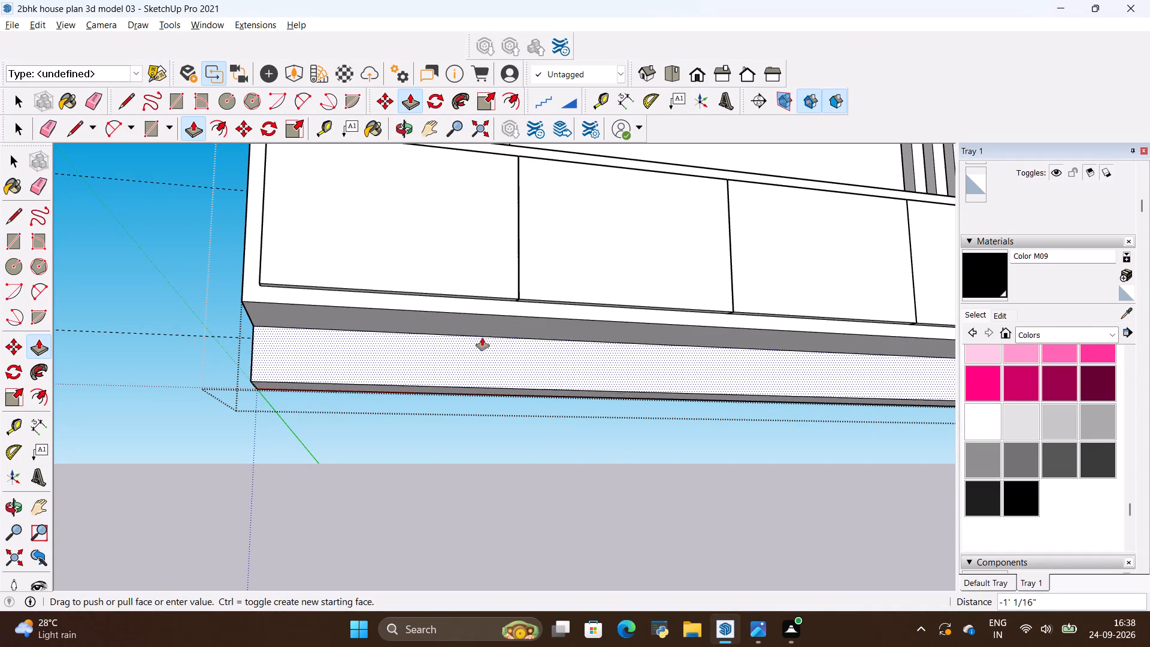
pyautogui.moveTo(495, 334); pyautogui.dragTo(716, 400, button='middle')
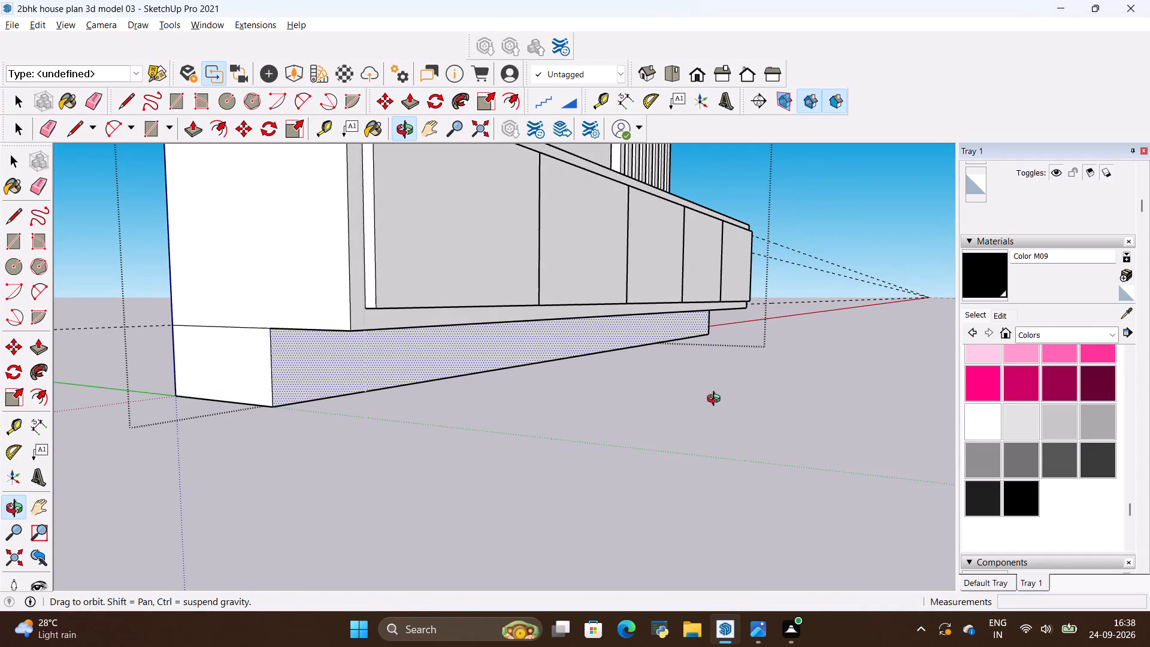
pyautogui.moveTo(716, 400); pyautogui.dragTo(718, 410, button='middle')
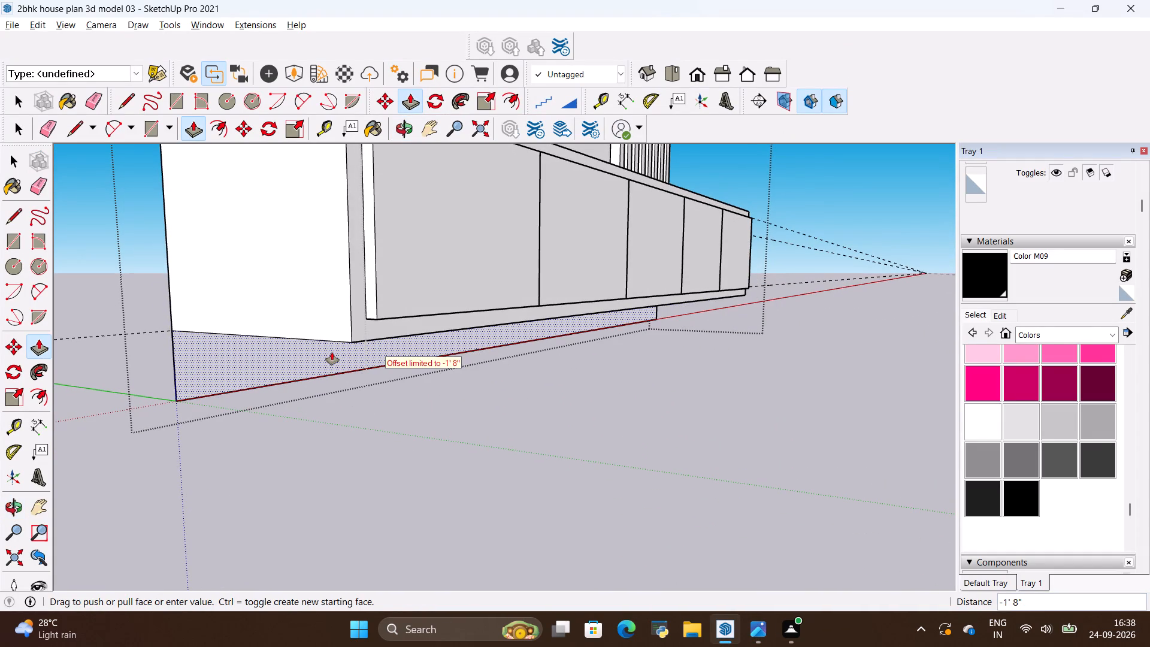
pyautogui.click(332, 352)
pyautogui.click(298, 353)
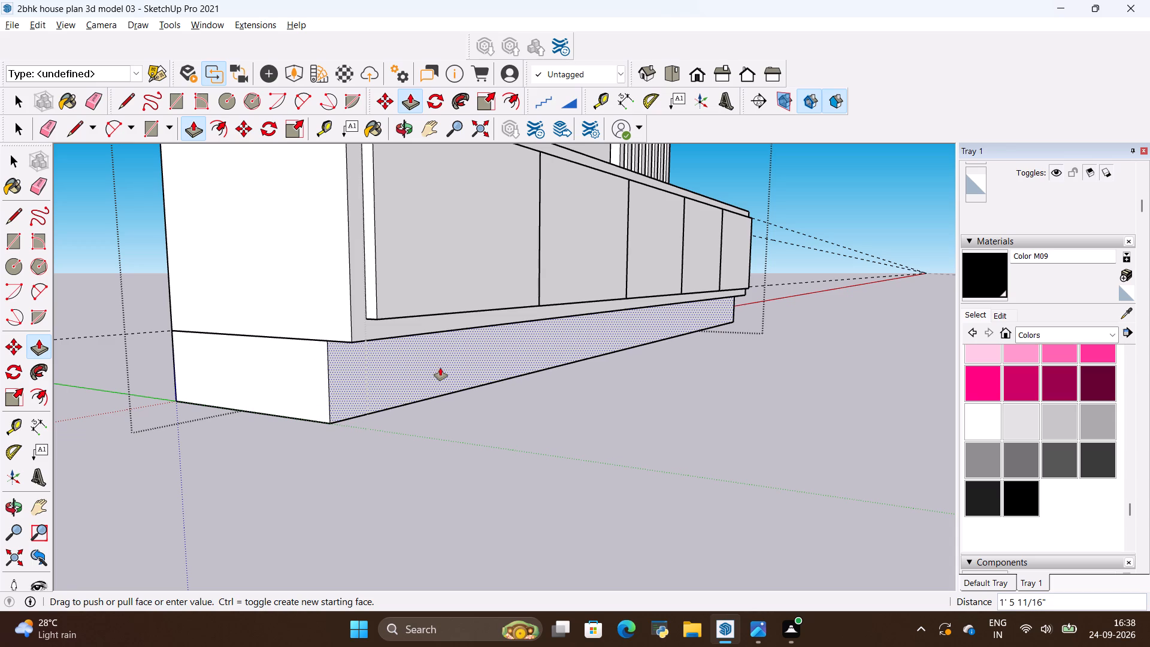
pyautogui.press('BackSpace')
pyautogui.write('18')
pyautogui.hotkey('shift', '"')
pyautogui.press('Return')
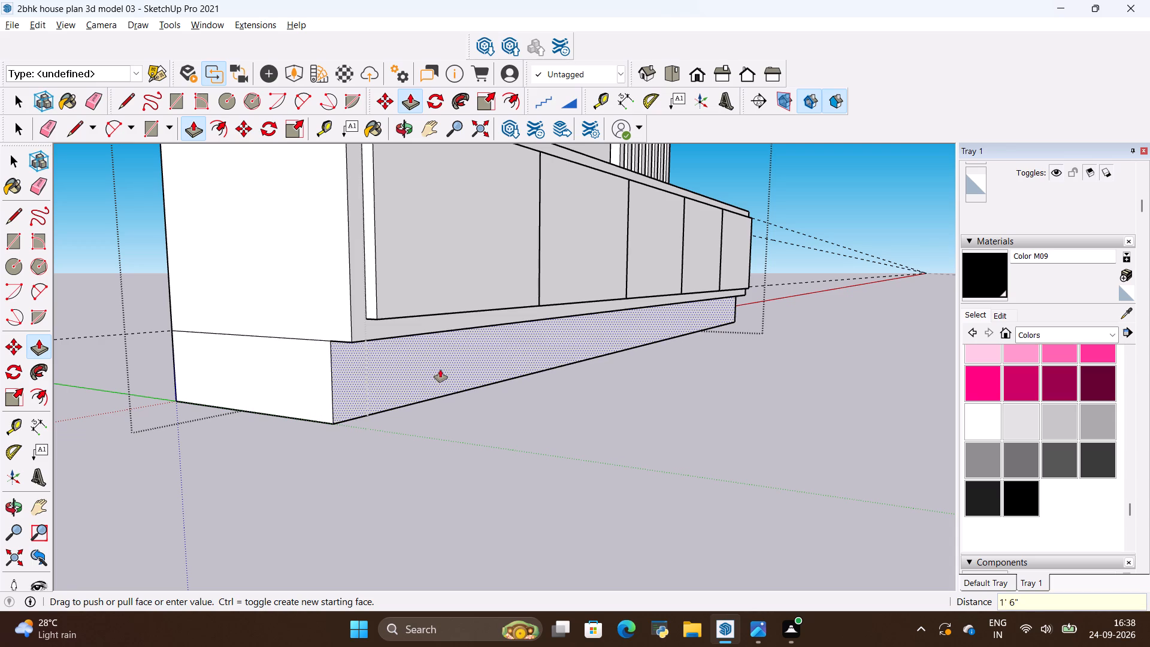
# Extrude the horizontal strip between the wall slats and the console top outward 1' 8", flush with the console's front.
pyautogui.scroll(-3, 498, 394)
pyautogui.moveTo(555, 415); pyautogui.dragTo(328, 456, button='middle')
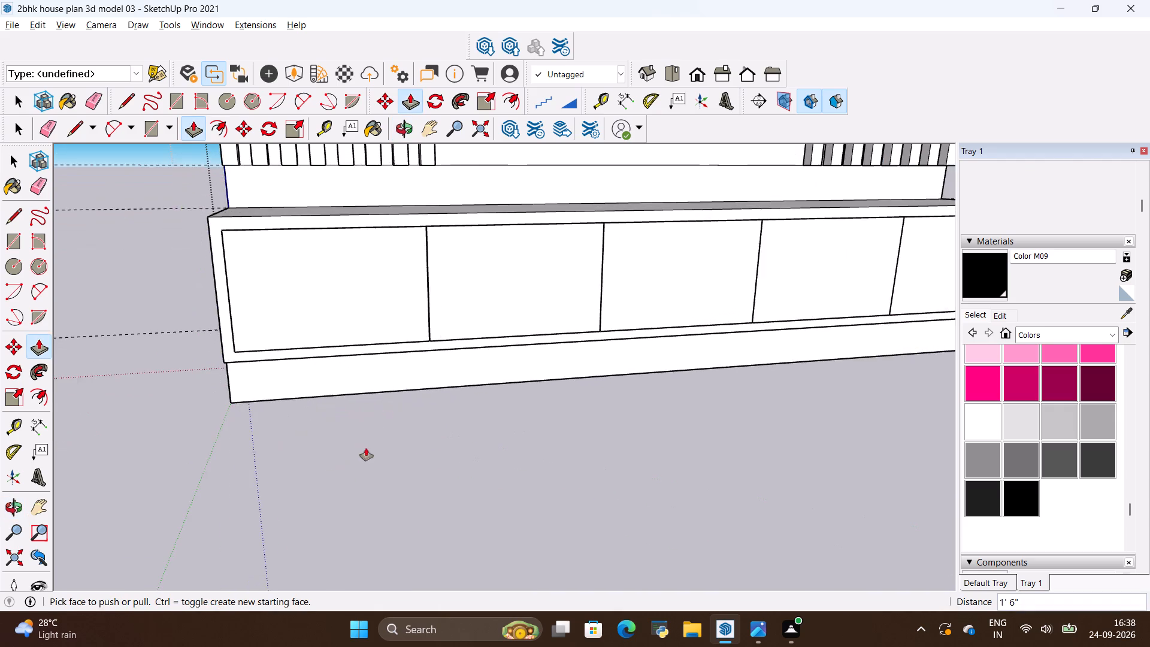
pyautogui.scroll(-6, 424, 451)
pyautogui.scroll(3, 437, 276)
pyautogui.moveTo(430, 462); pyautogui.dragTo(631, 487, button='middle')
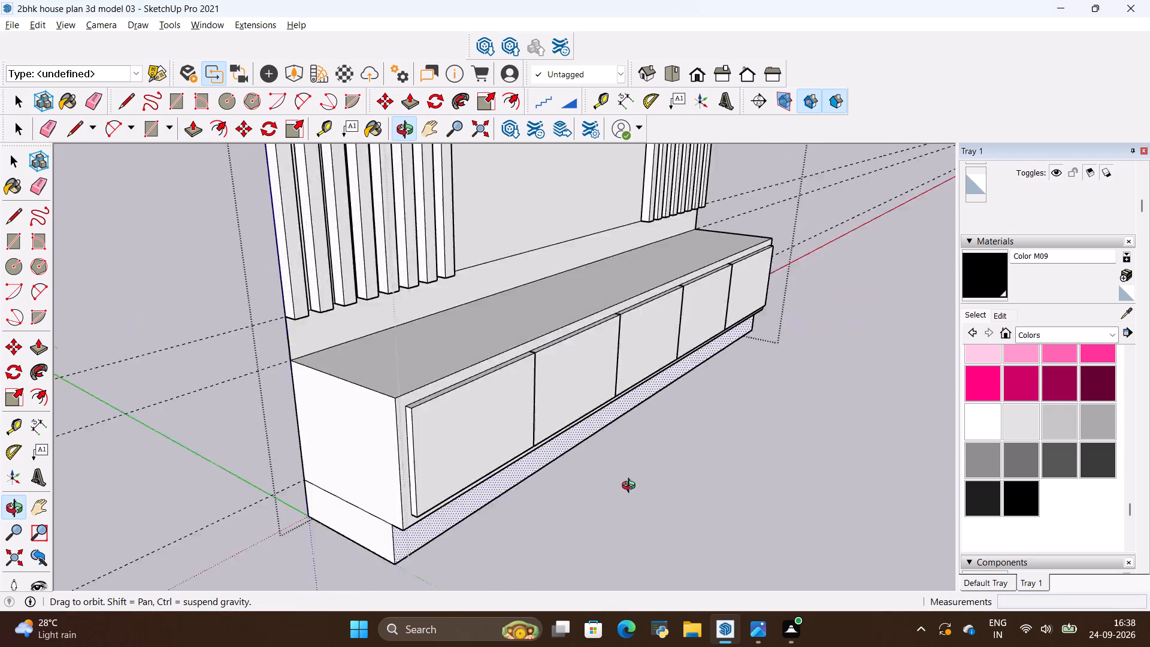
pyautogui.moveTo(631, 487); pyautogui.dragTo(465, 451, button='middle')
pyautogui.scroll(-11, 462, 445)
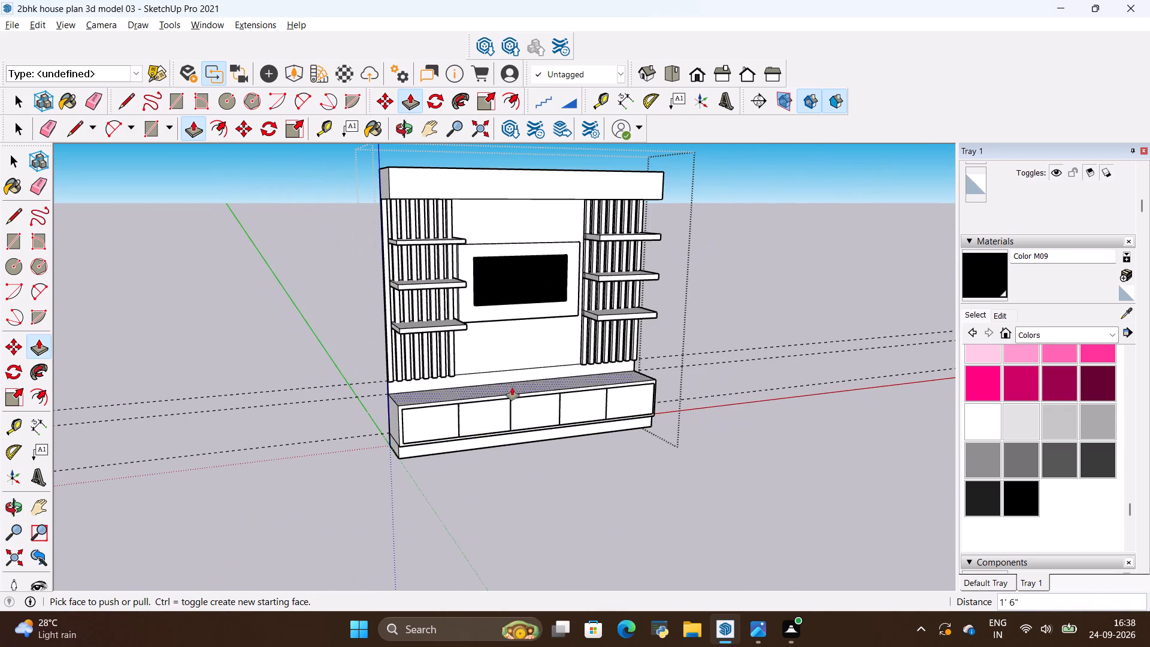
pyautogui.scroll(14, 430, 335)
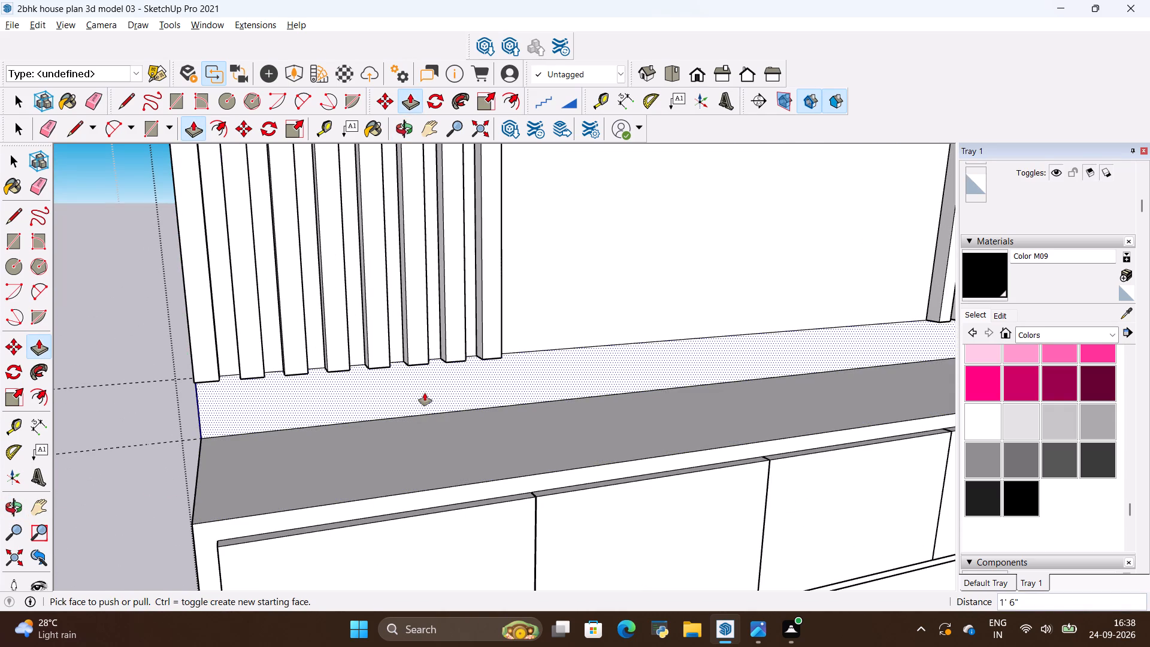
pyautogui.click(425, 393)
pyautogui.click(528, 478)
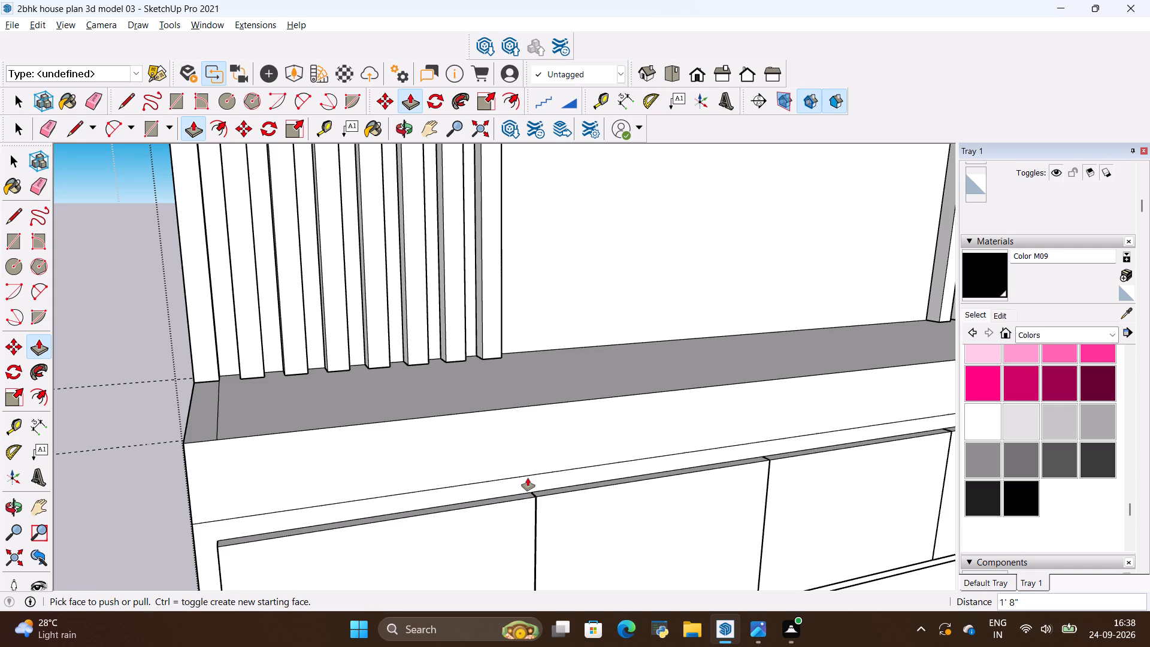
# View the extruded console strip, and compare it with the console top in the reference image's front view.
pyautogui.scroll(-6, 371, 415)
pyautogui.moveTo(417, 449); pyautogui.dragTo(402, 436, button='middle')
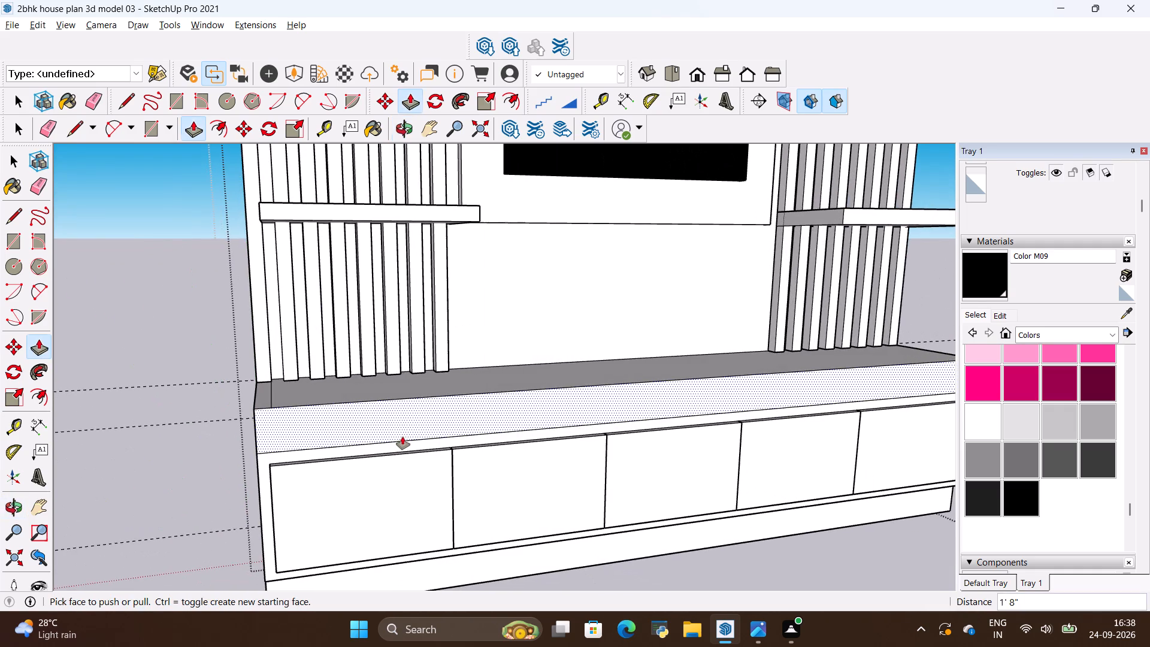
pyautogui.hotkey('alt', 'Tab')
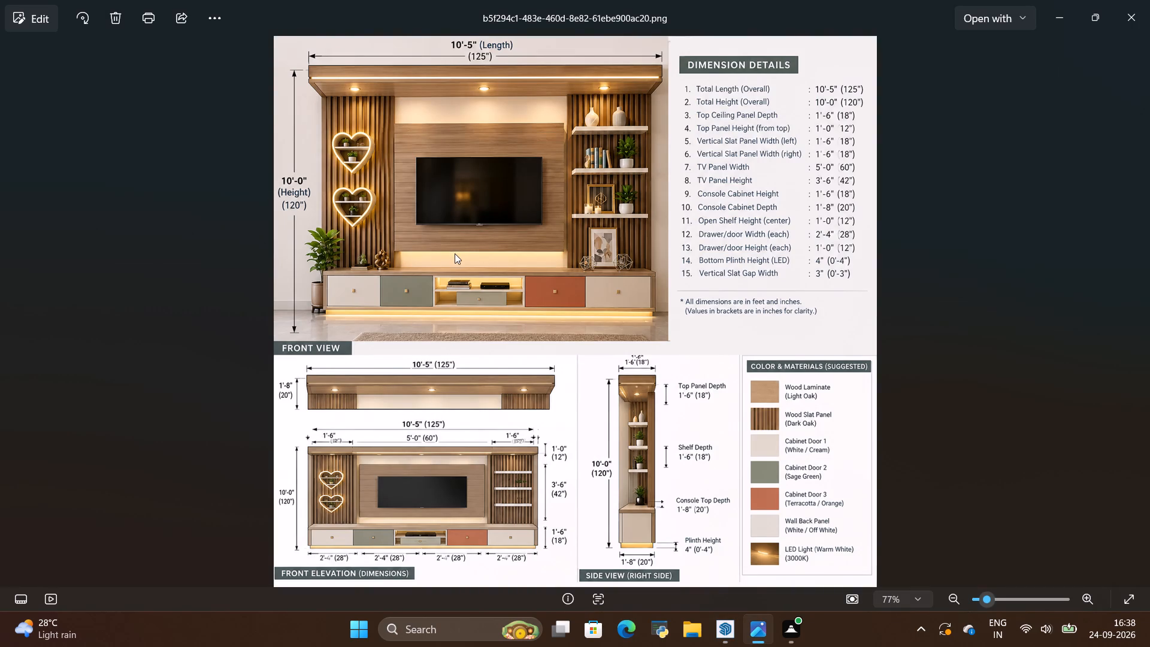
pyautogui.scroll(12, 455, 253)
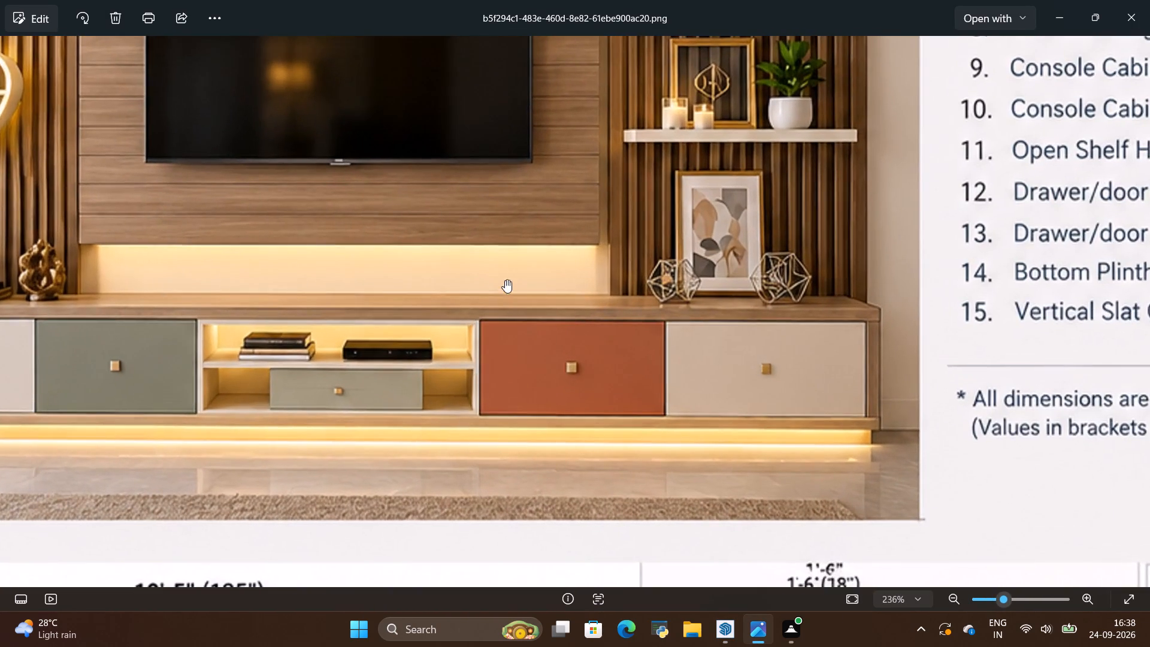
pyautogui.scroll(3, 519, 290)
pyautogui.scroll(-8, 783, 402)
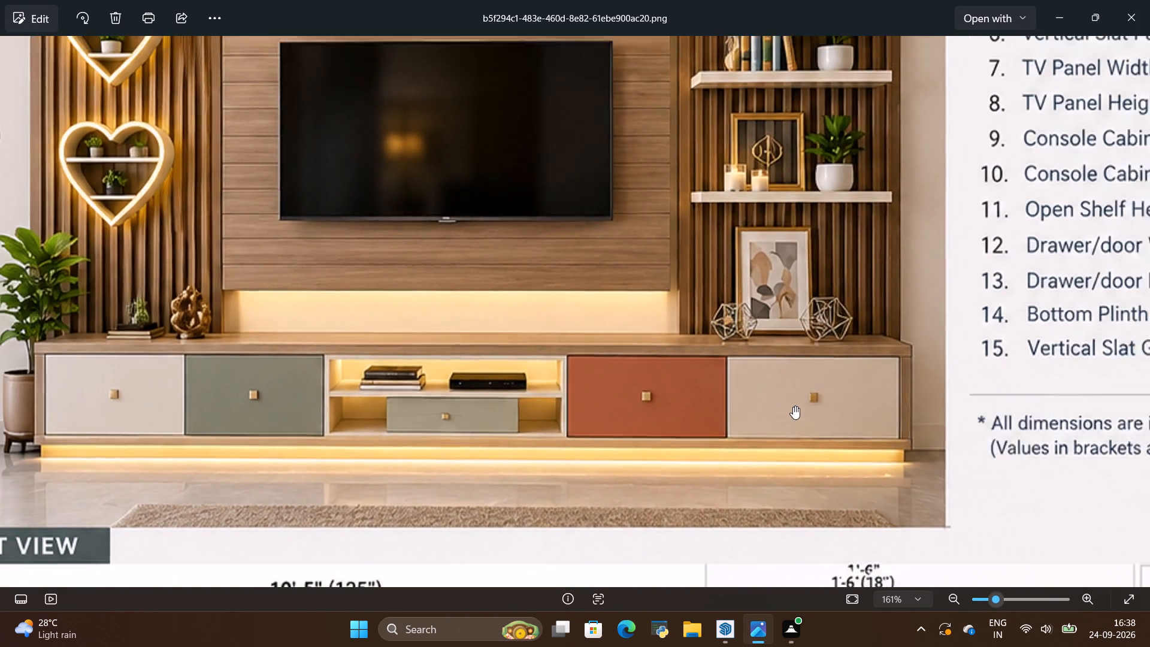
pyautogui.scroll(4, 149, 321)
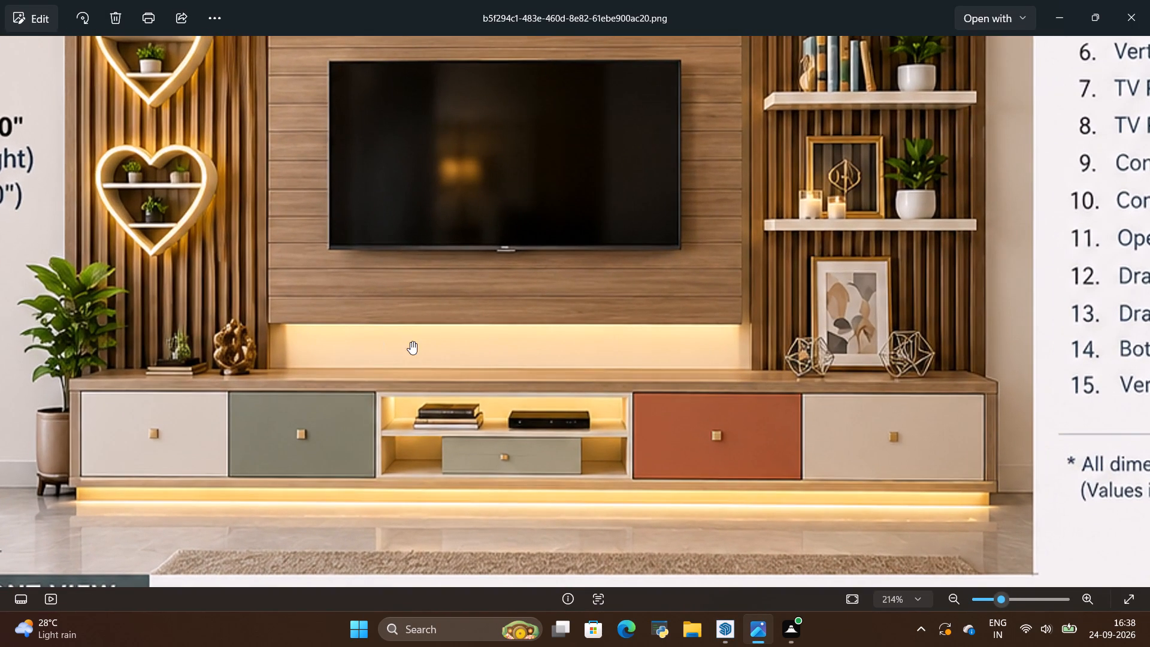
pyautogui.hotkey('alt', 'Tab')
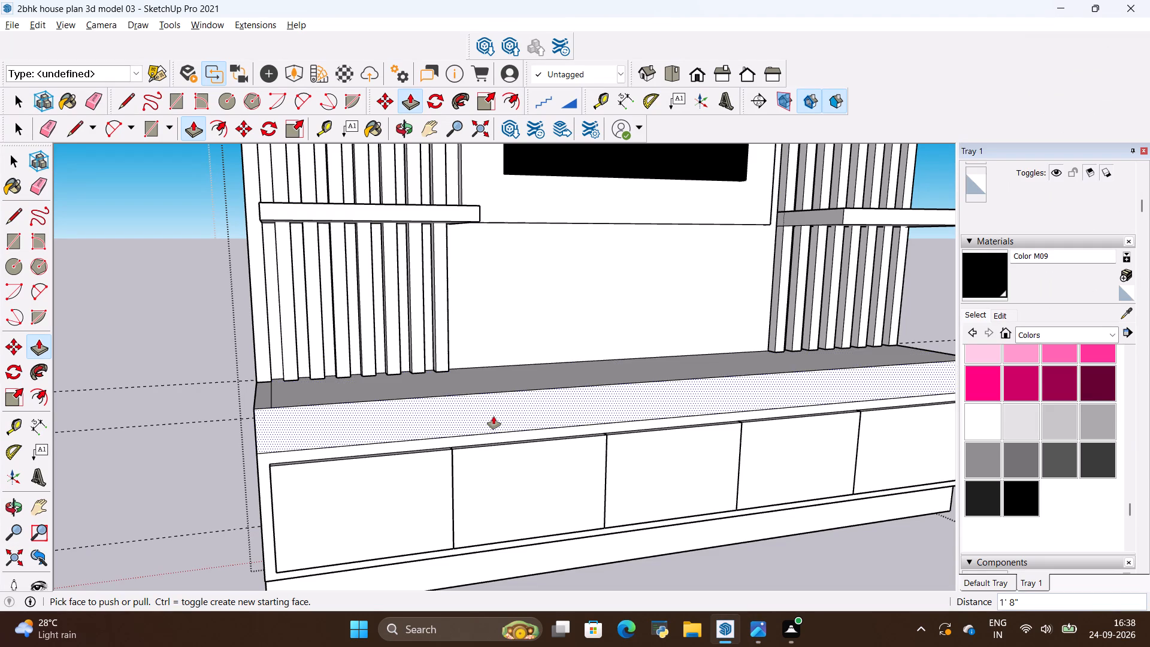
# Push the front face of the strip between the wall slats and the console top back in 1' 8".
pyautogui.click(494, 416)
pyautogui.click(525, 321)
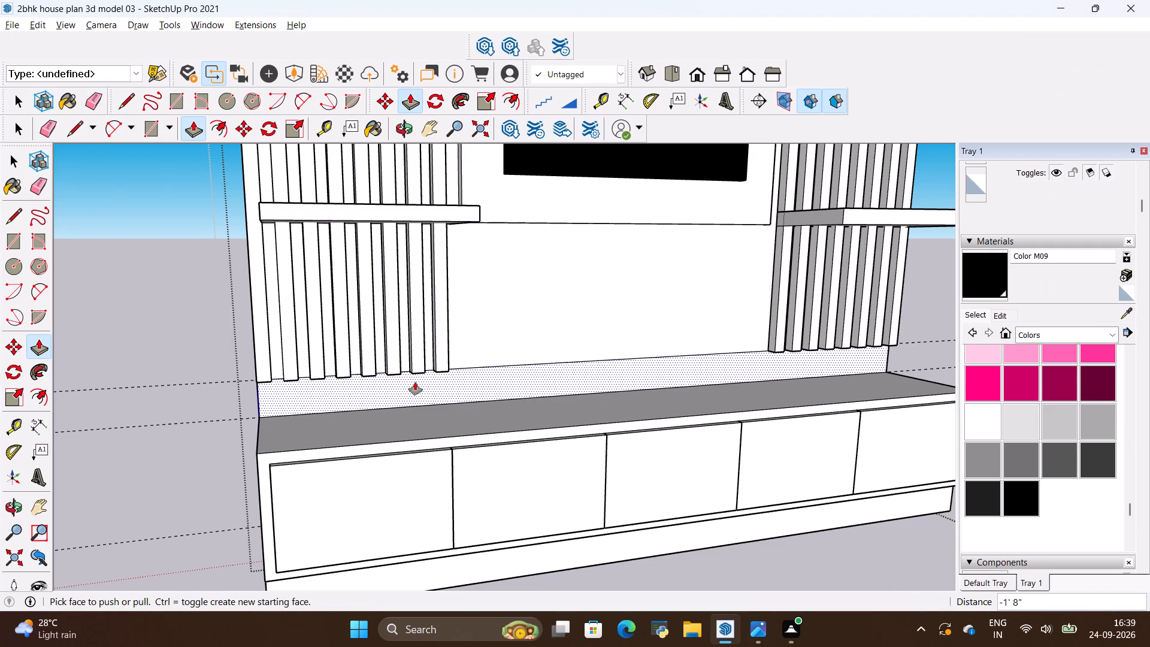
# Examine the wall unit's console and slat area, comparing them with the reference image's front view and front elevation.
pyautogui.scroll(9, 410, 380)
pyautogui.scroll(-6, 580, 421)
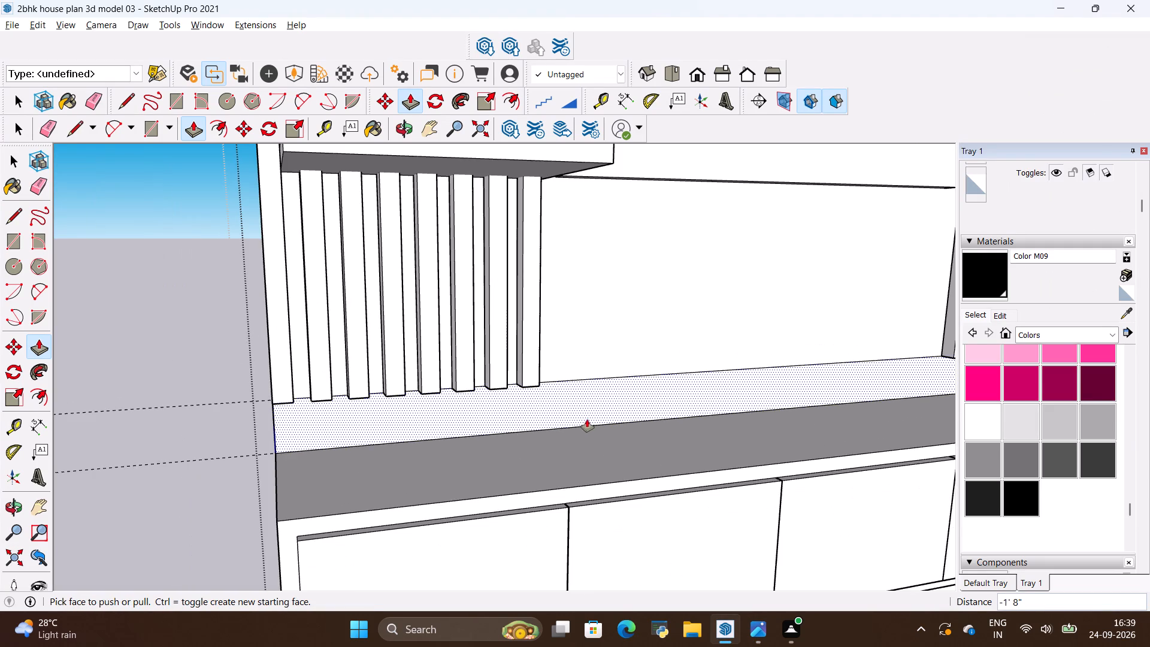
pyautogui.scroll(-12, 452, 440)
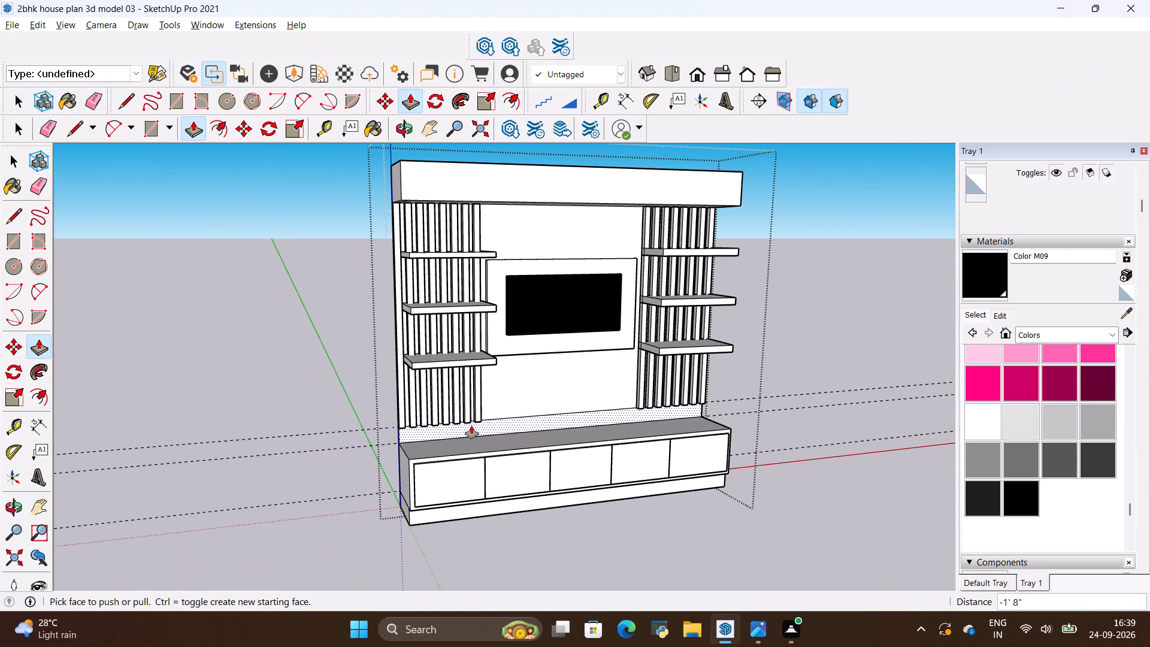
pyautogui.moveTo(444, 462); pyautogui.dragTo(520, 449, button='middle')
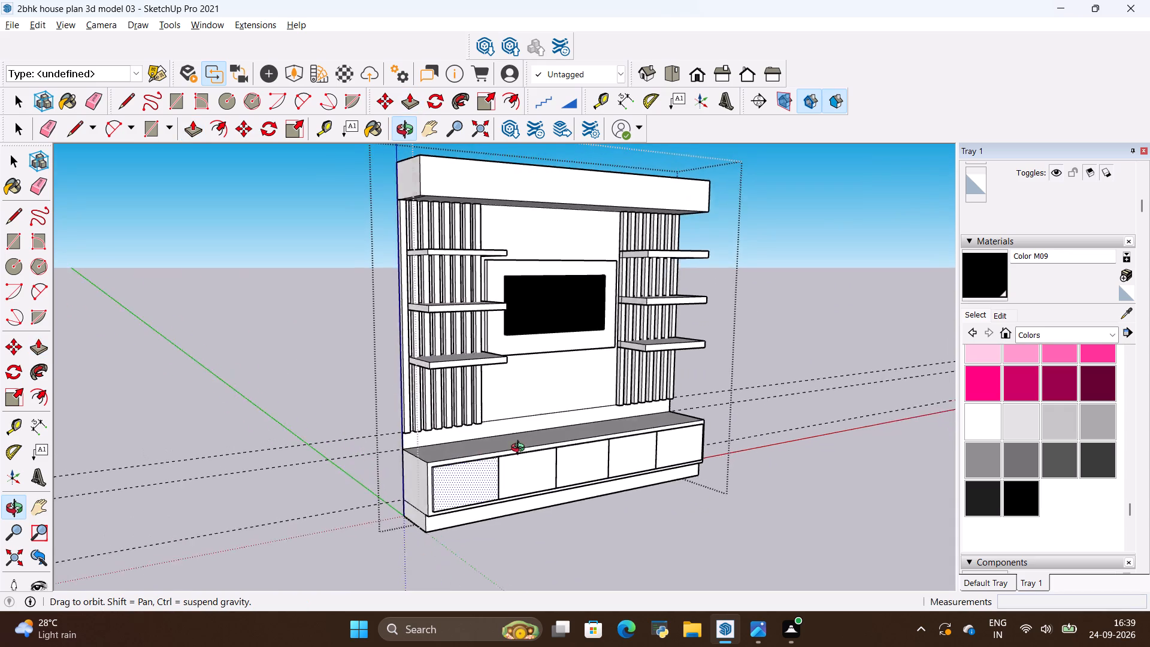
pyautogui.moveTo(520, 449); pyautogui.dragTo(480, 435, button='middle')
pyautogui.hotkey('alt', 'Tab')
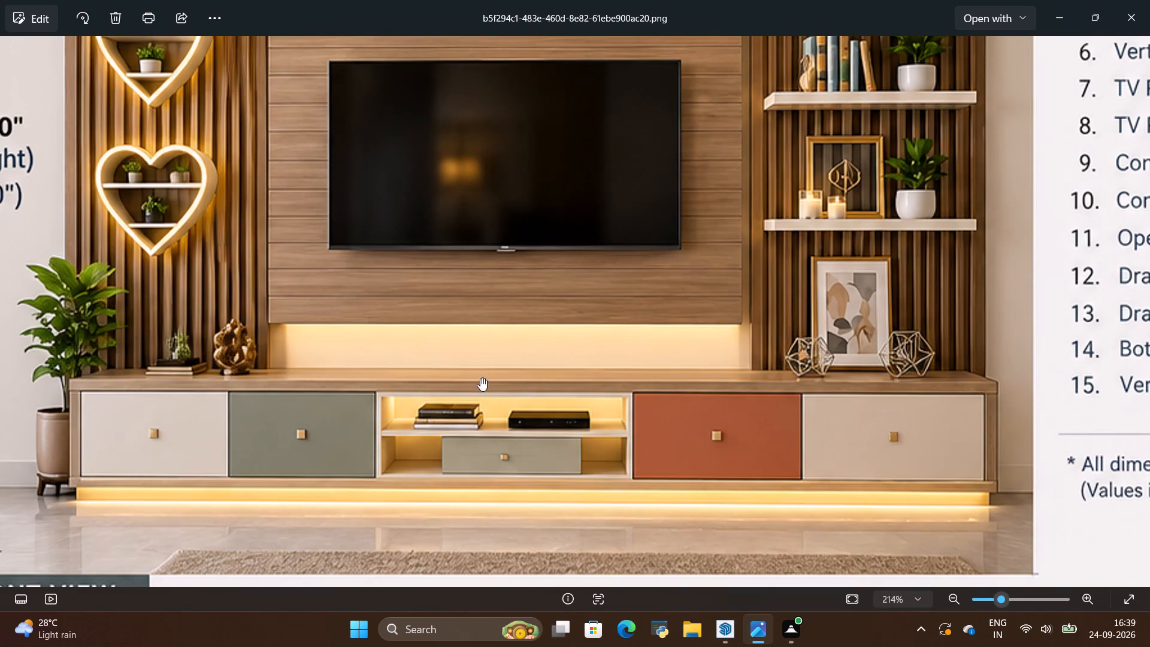
pyautogui.scroll(-15, 513, 395)
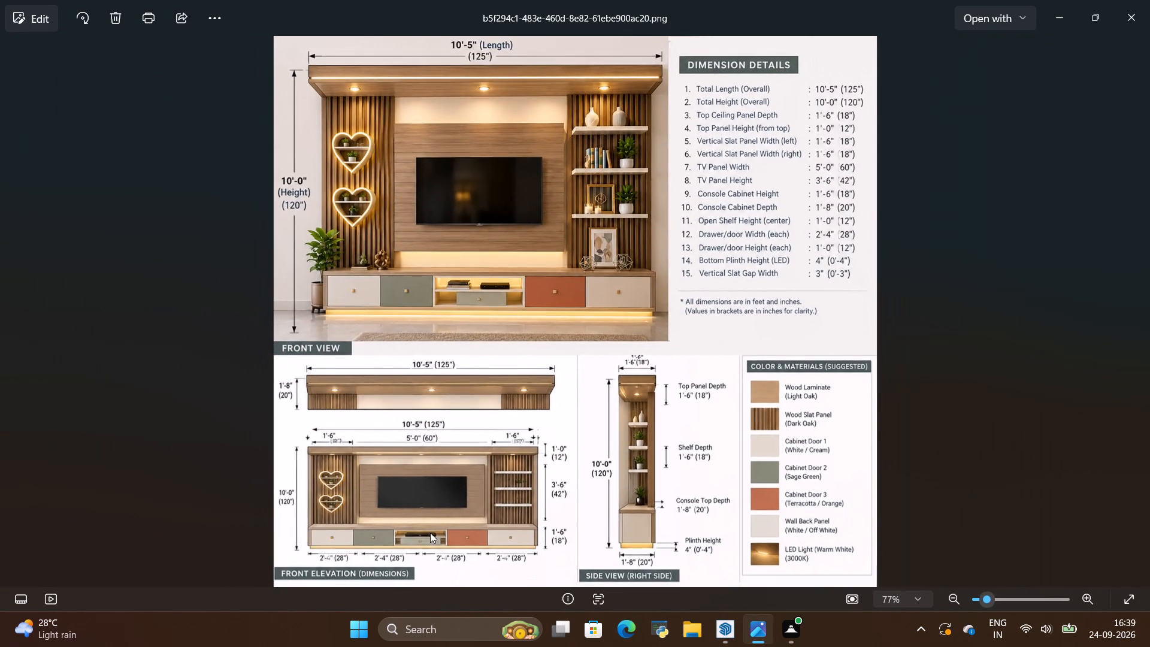
pyautogui.hotkey('alt', 'Tab')
pyautogui.scroll(4, 522, 422)
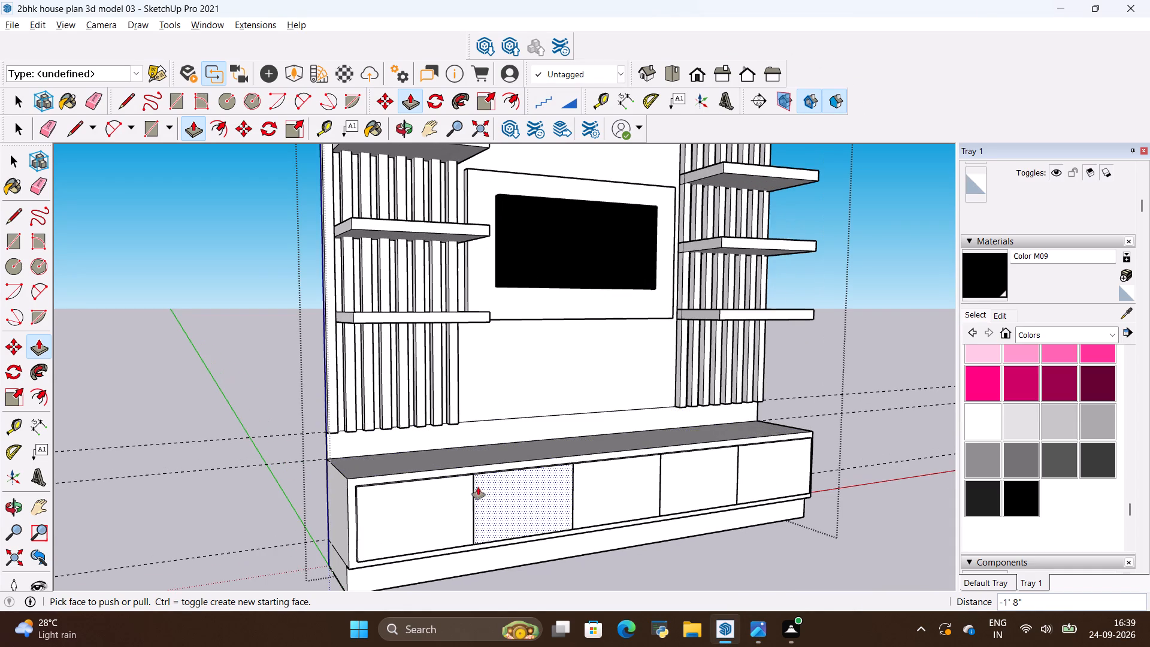
pyautogui.moveTo(477, 491); pyautogui.dragTo(404, 463, button='middle')
pyautogui.hotkey('alt', 'Tab')
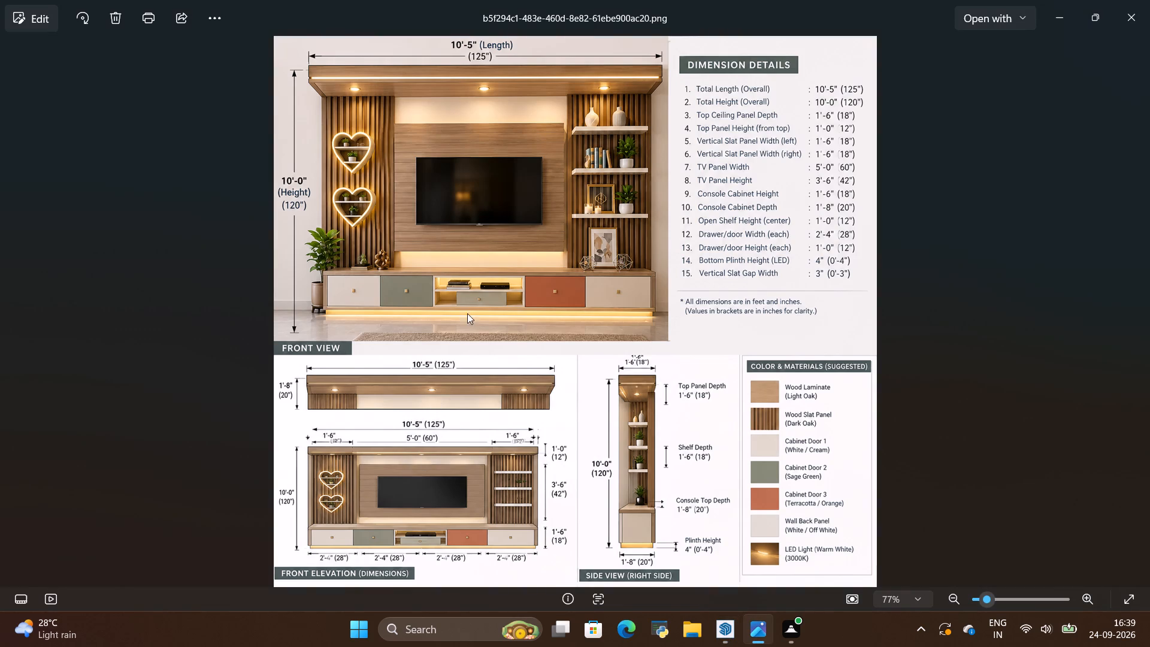
pyautogui.scroll(4, 480, 264)
pyautogui.scroll(7, 603, 260)
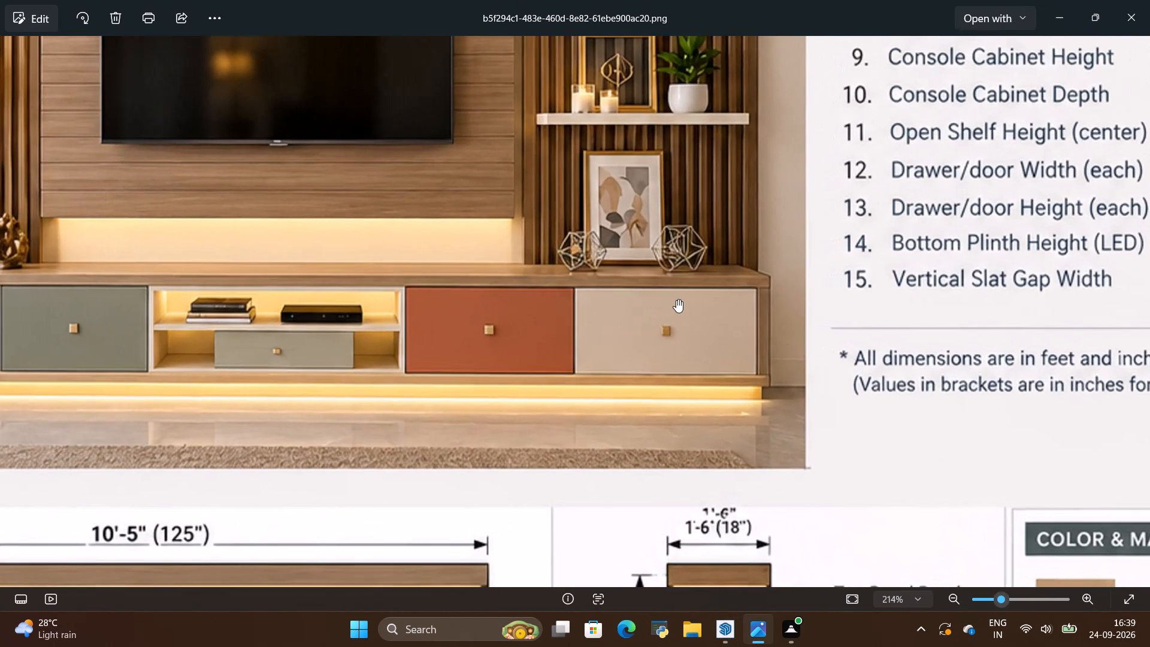
pyautogui.scroll(-10, 681, 306)
pyautogui.scroll(-5, 383, 444)
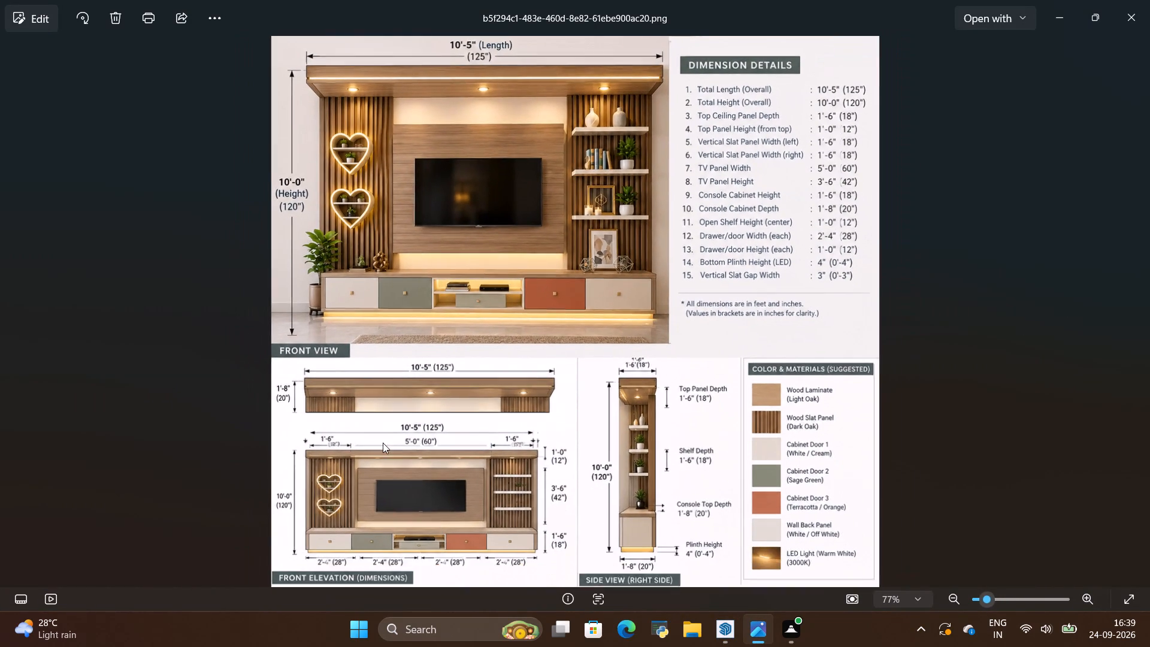
pyautogui.scroll(-6, 373, 444)
pyautogui.hotkey('alt', 'Tab')
# Open the slat component for editing, extend the slats' bottom face down 6" to the console top, and close the component.
pyautogui.scroll(9, 355, 388)
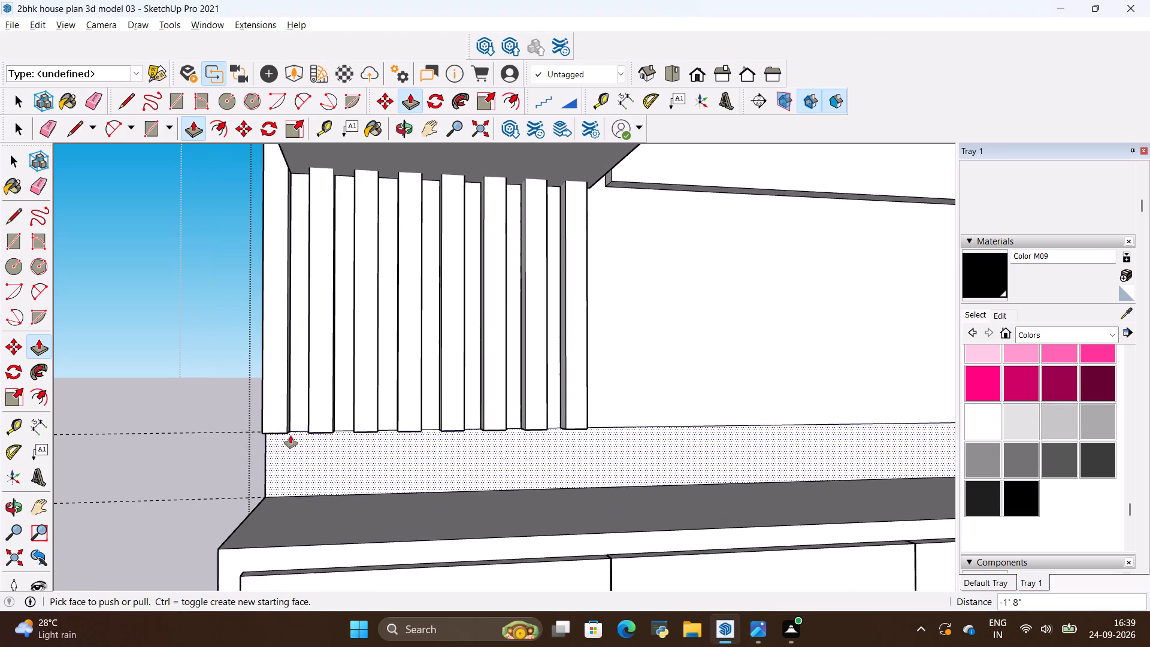
pyautogui.press('space')
pyautogui.doubleClick(277, 415)
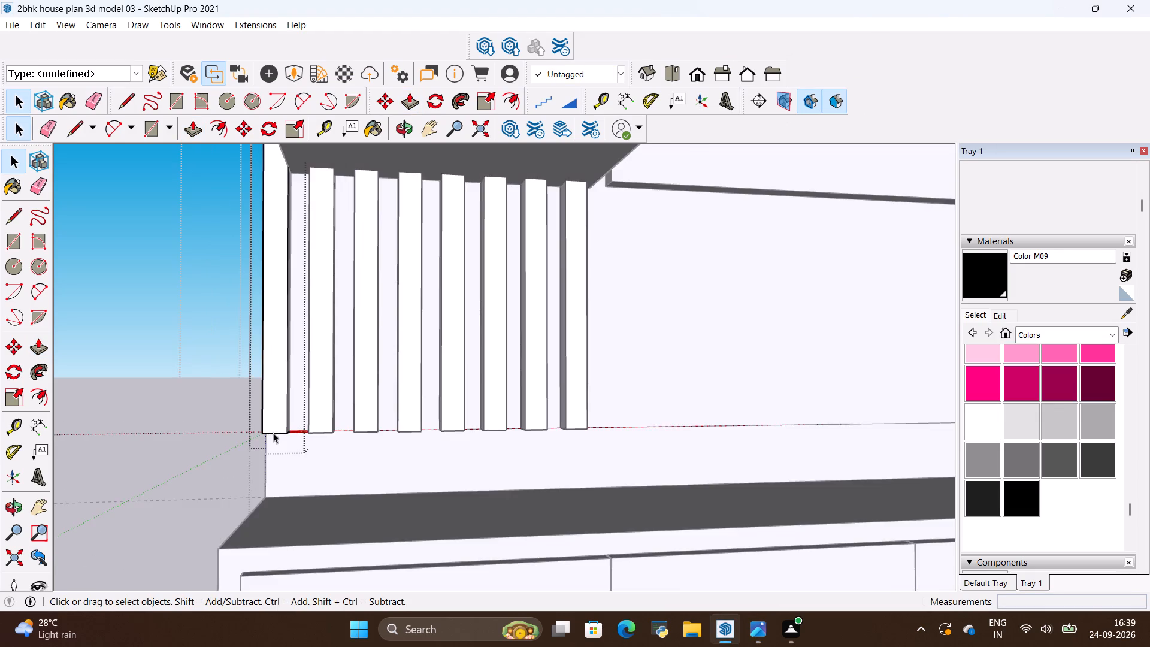
pyautogui.scroll(6, 273, 434)
pyautogui.moveTo(273, 436); pyautogui.dragTo(373, 342, button='middle')
pyautogui.scroll(1, 302, 422)
pyautogui.moveTo(302, 422); pyautogui.dragTo(302, 423, button='middle')
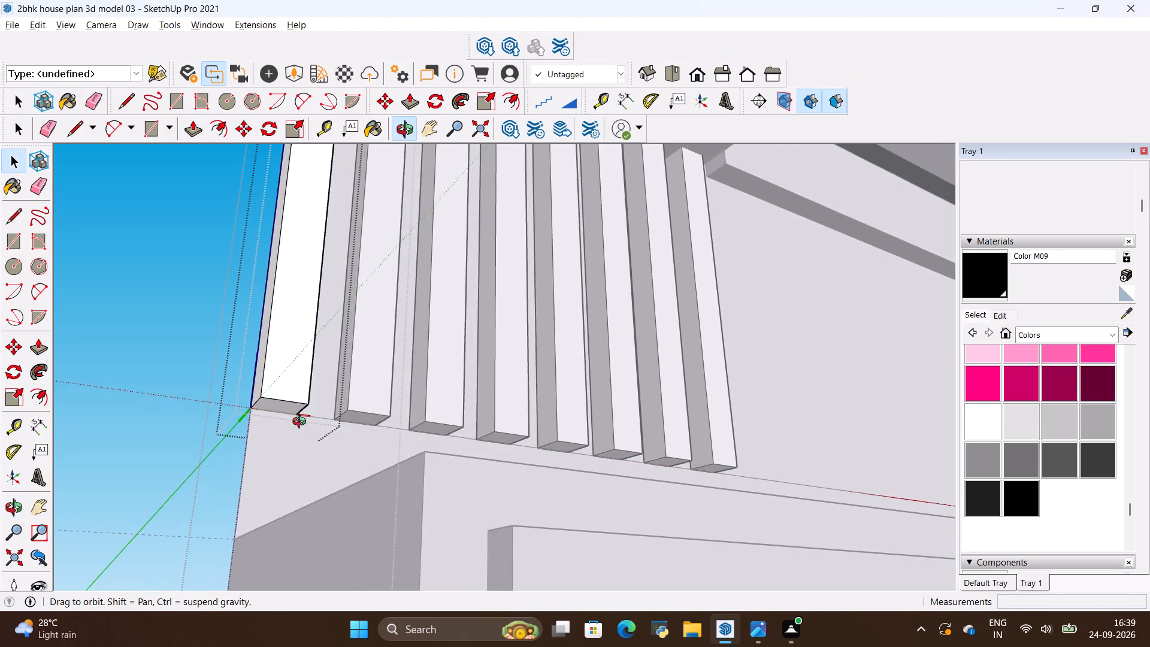
pyautogui.moveTo(302, 423); pyautogui.dragTo(377, 446, button='middle')
pyautogui.press('p')
pyautogui.scroll(1, 276, 440)
pyautogui.moveTo(276, 440); pyautogui.dragTo(287, 406, button='middle')
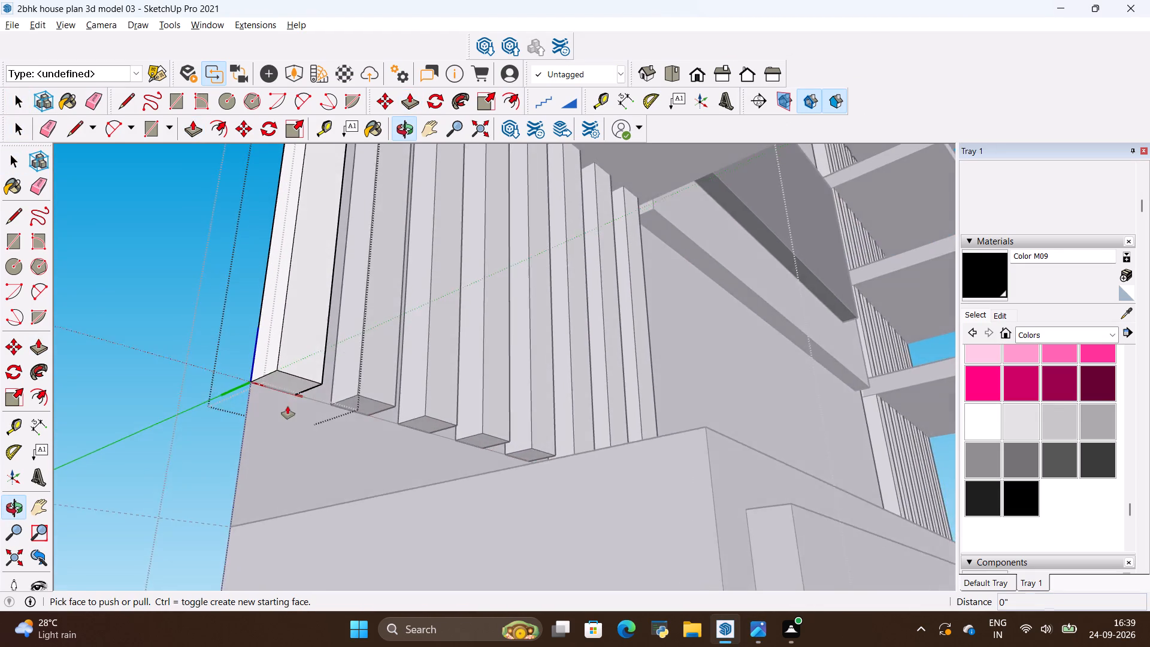
pyautogui.scroll(5, 286, 405)
pyautogui.click(295, 365)
pyautogui.scroll(-5, 343, 404)
pyautogui.moveTo(351, 407); pyautogui.dragTo(249, 553, button='middle')
pyautogui.click(287, 555)
pyautogui.scroll(-6, 243, 517)
pyautogui.moveTo(580, 547); pyautogui.dragTo(485, 504, button='middle')
pyautogui.scroll(-13, 476, 498)
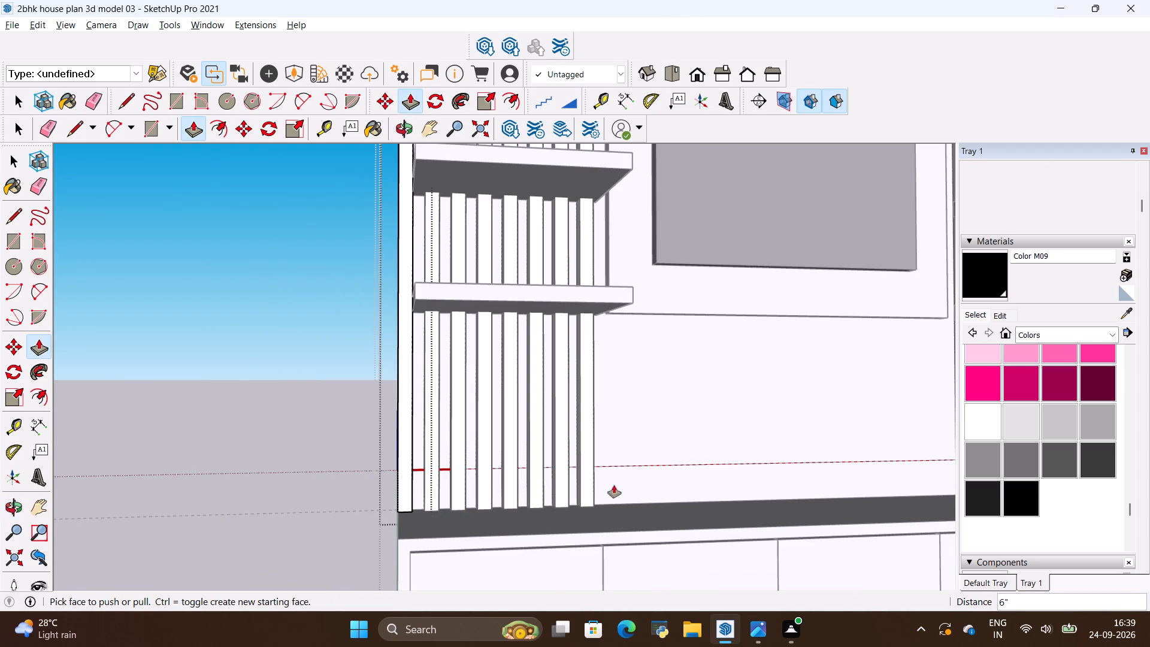
pyautogui.scroll(8, 540, 506)
pyautogui.scroll(-4, 531, 510)
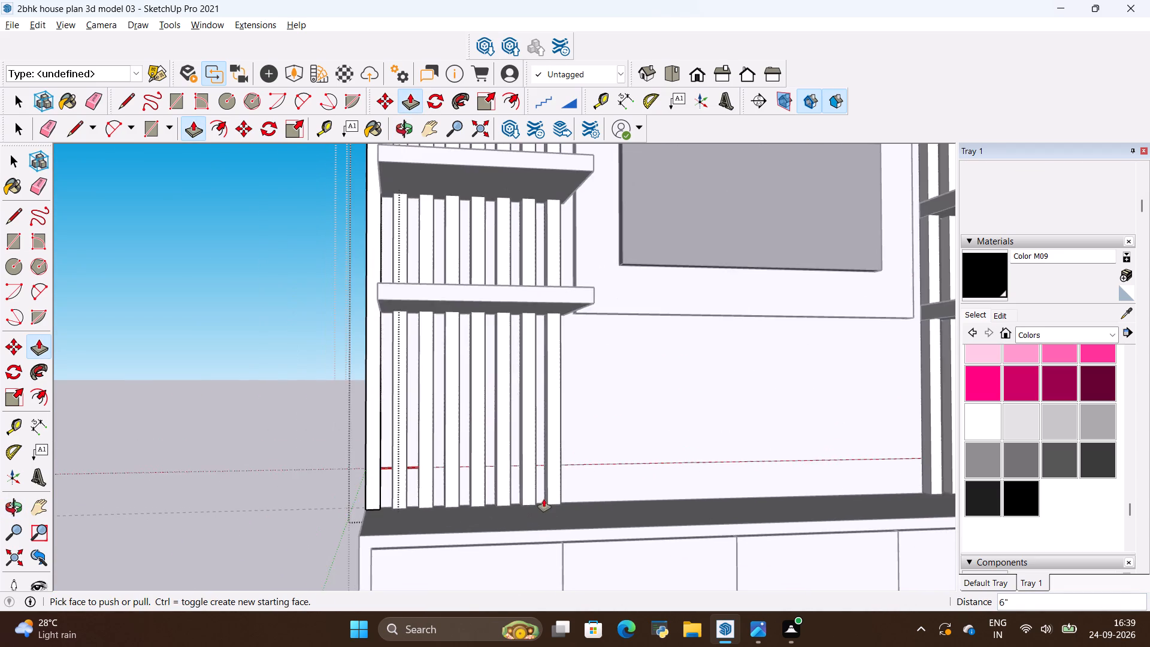
pyautogui.scroll(-6, 543, 499)
pyautogui.moveTo(468, 528); pyautogui.dragTo(574, 564, button='middle')
pyautogui.scroll(9, 555, 534)
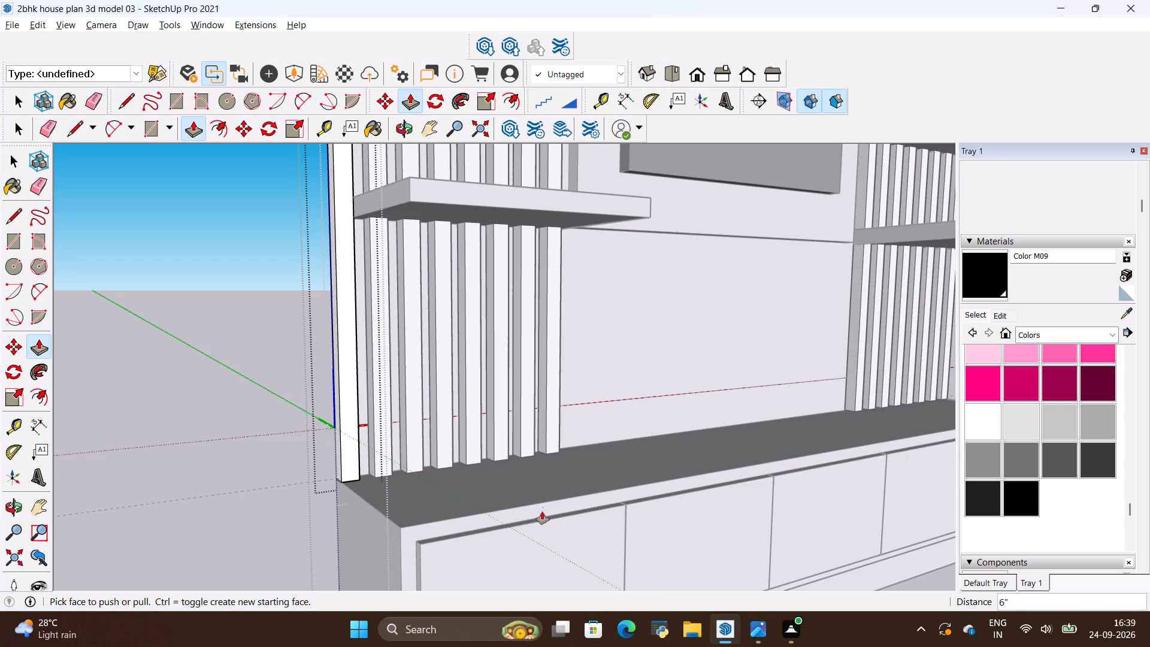
pyautogui.press('p')
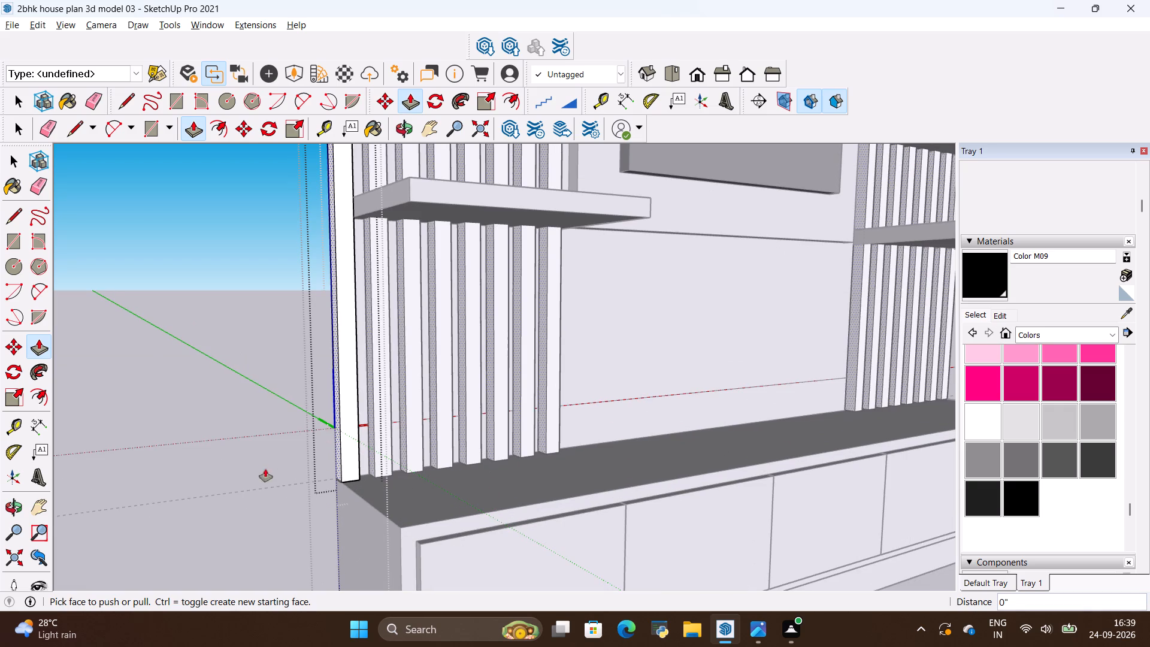
pyautogui.click(246, 444)
pyautogui.press('space')
pyautogui.click(247, 411)
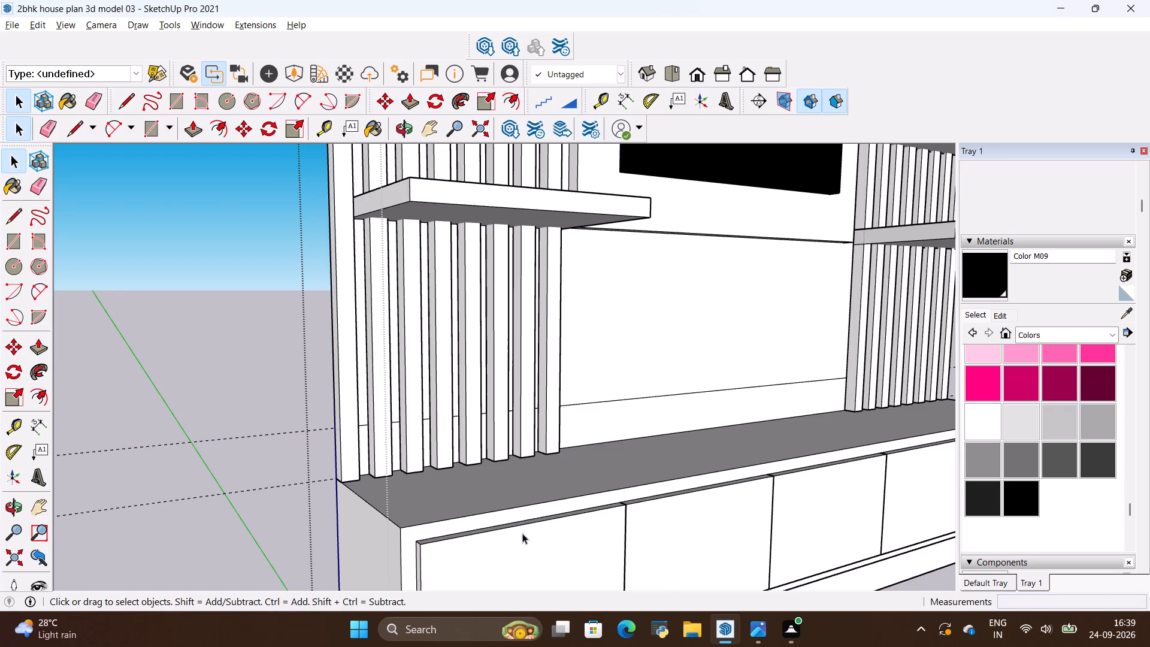
# Draw lines on the console's front from the drawer recess's two upper corners out to the side edges, each about 1 1/2" long.
pyautogui.scroll(4, 522, 533)
pyautogui.click(517, 501)
pyautogui.doubleClick(516, 499)
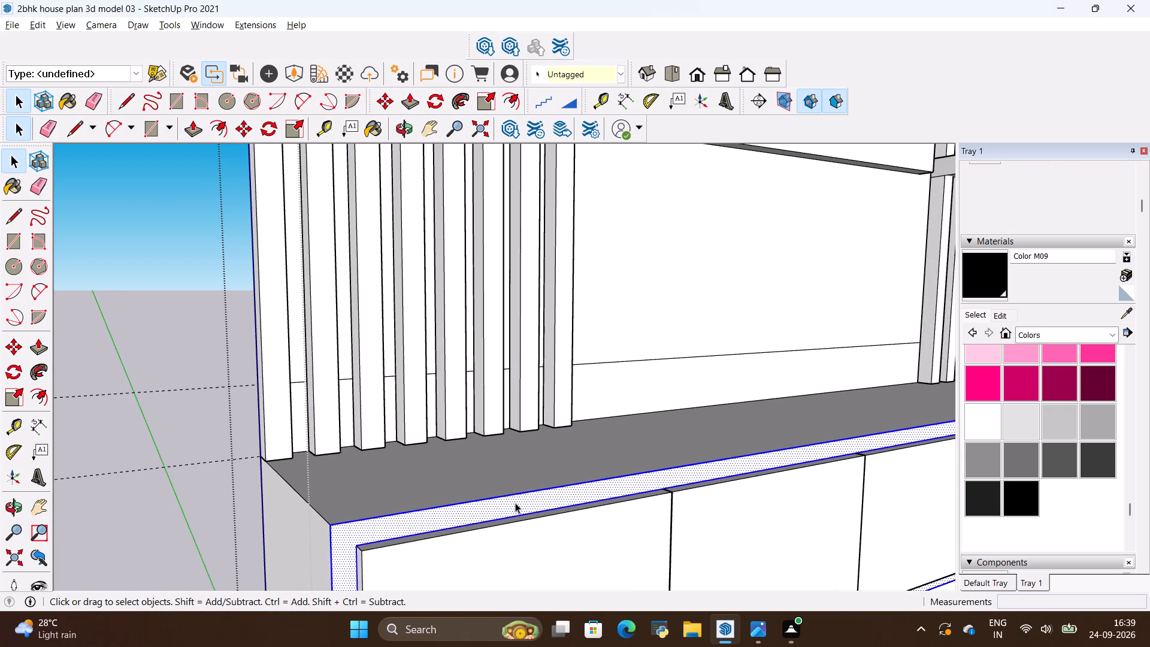
pyautogui.click(513, 476)
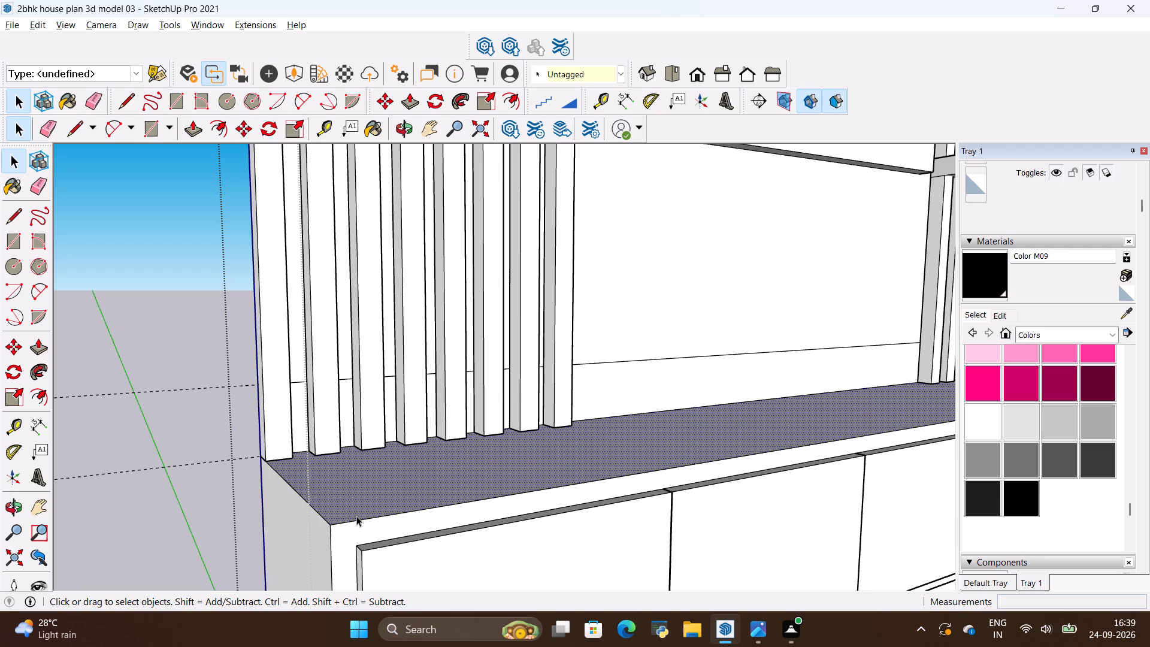
pyautogui.press('l')
pyautogui.scroll(9, 401, 590)
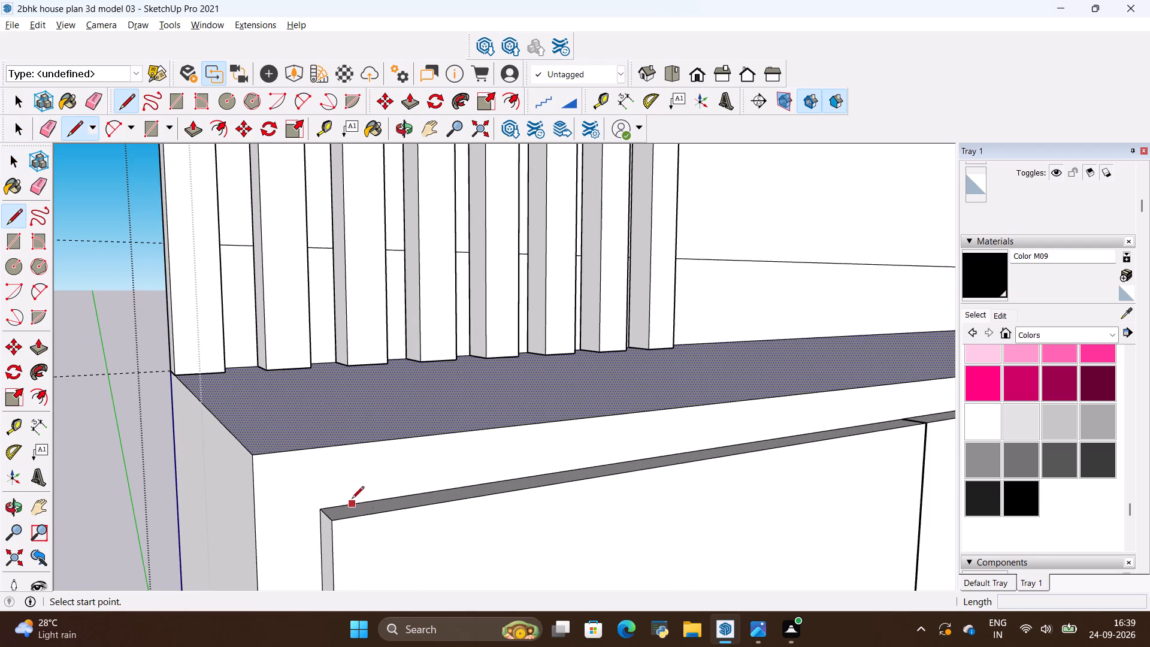
pyautogui.click(320, 508)
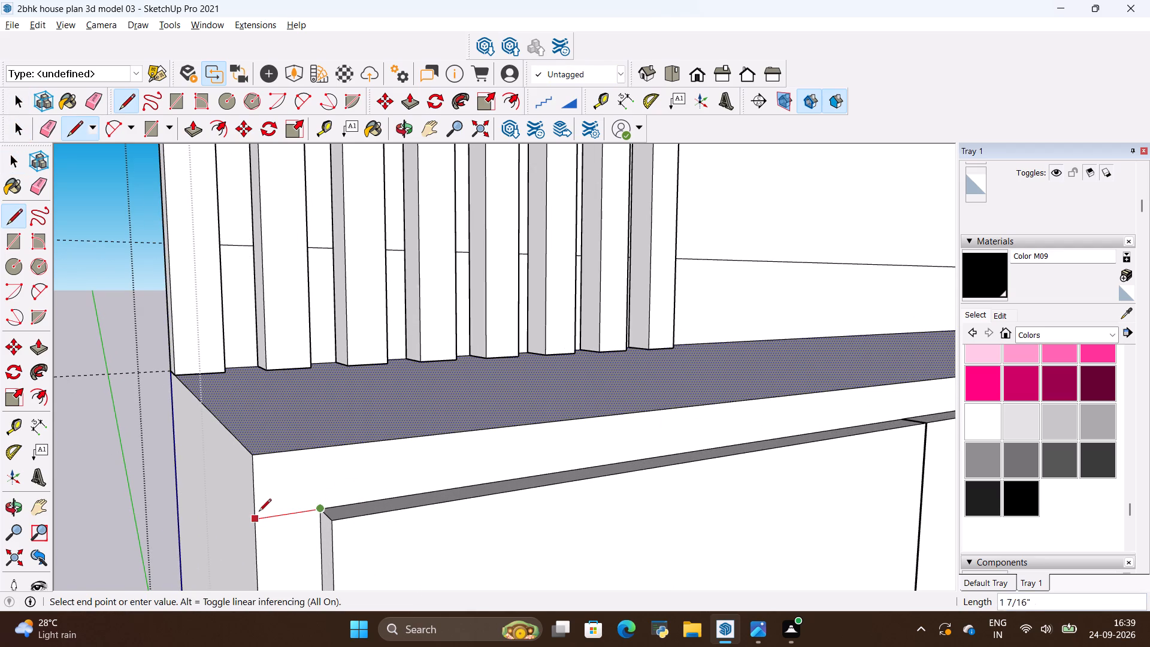
pyautogui.click(253, 512)
pyautogui.scroll(-19, 164, 520)
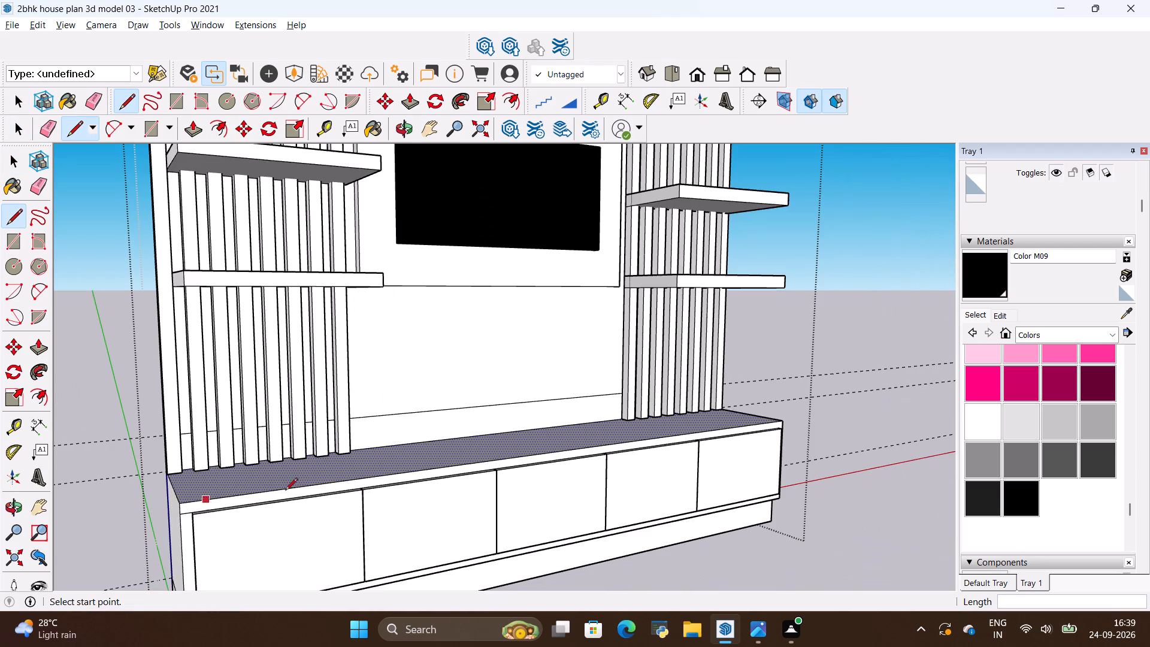
pyautogui.scroll(14, 797, 413)
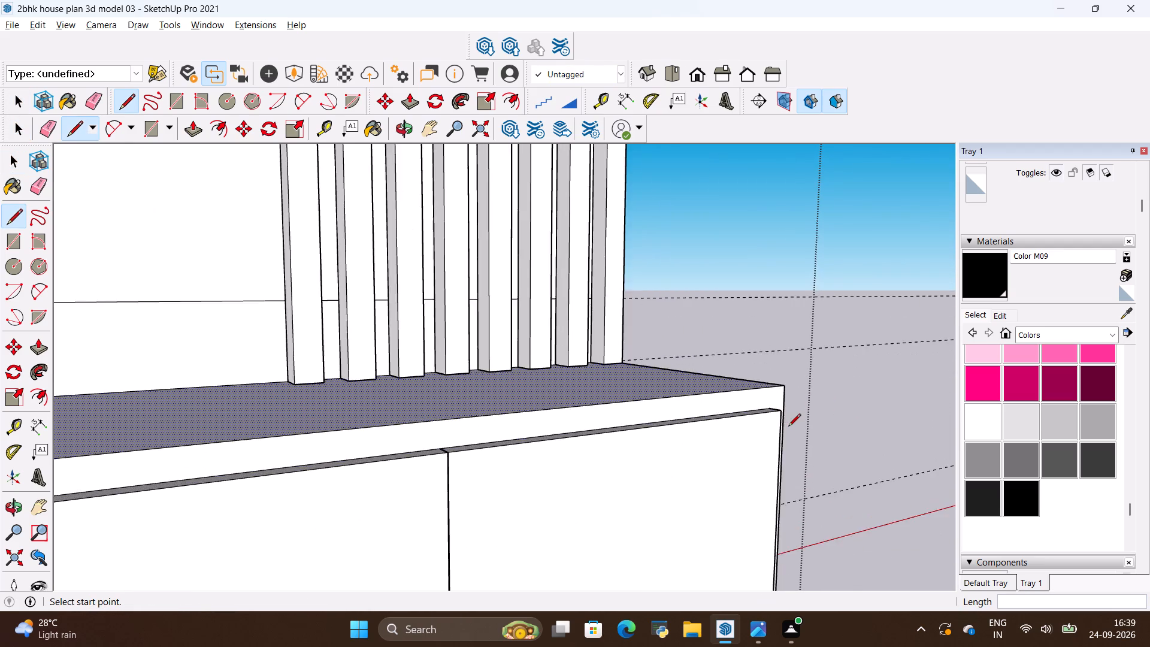
pyautogui.moveTo(788, 427); pyautogui.dragTo(658, 458, button='middle')
pyautogui.scroll(10, 761, 489)
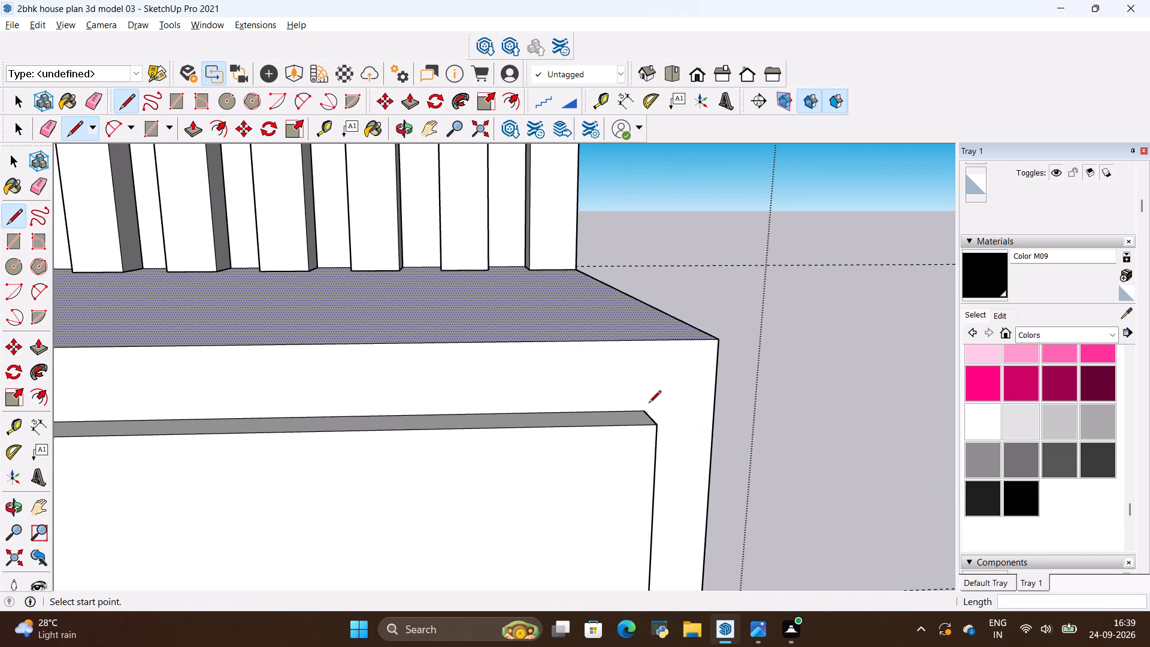
pyautogui.click(645, 412)
pyautogui.click(712, 410)
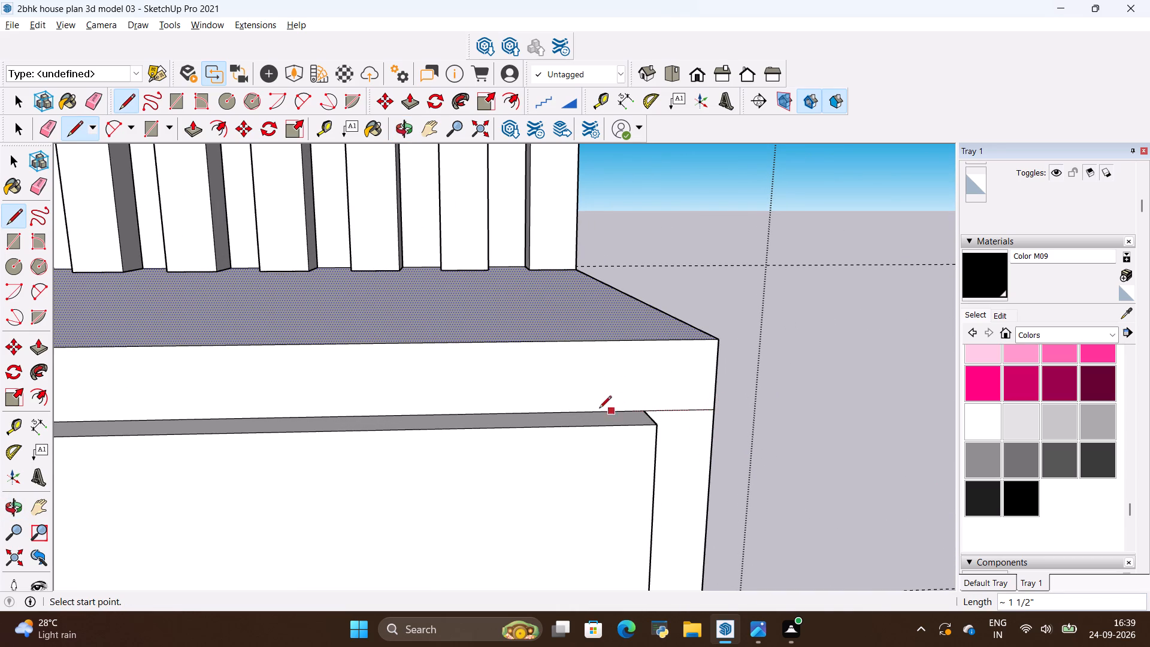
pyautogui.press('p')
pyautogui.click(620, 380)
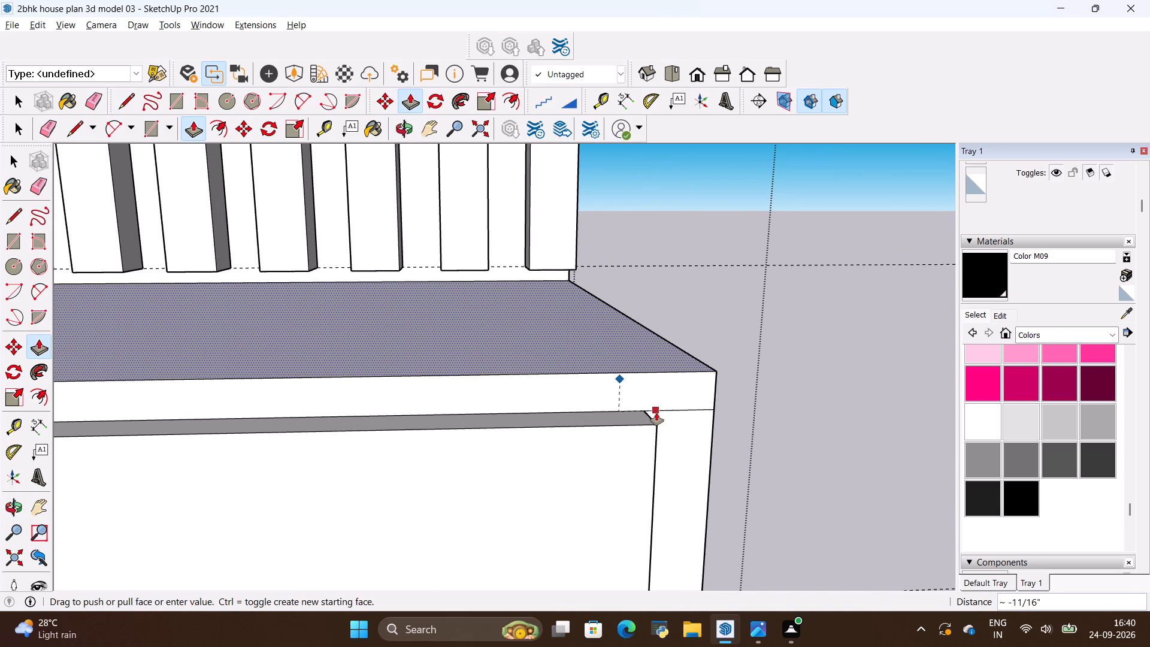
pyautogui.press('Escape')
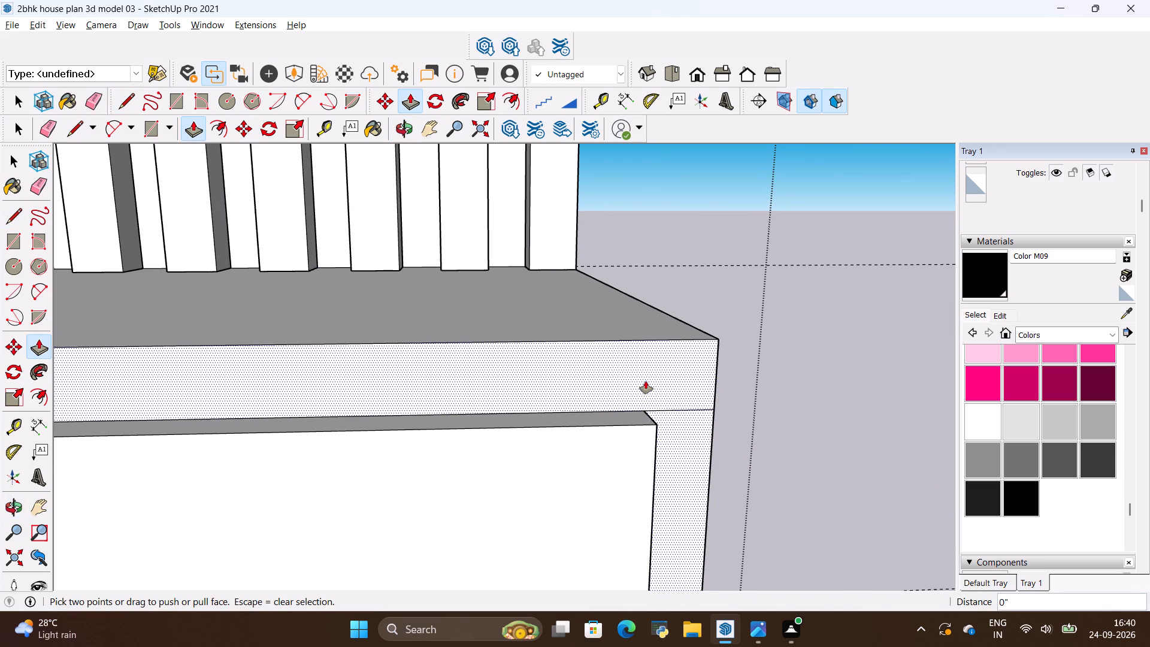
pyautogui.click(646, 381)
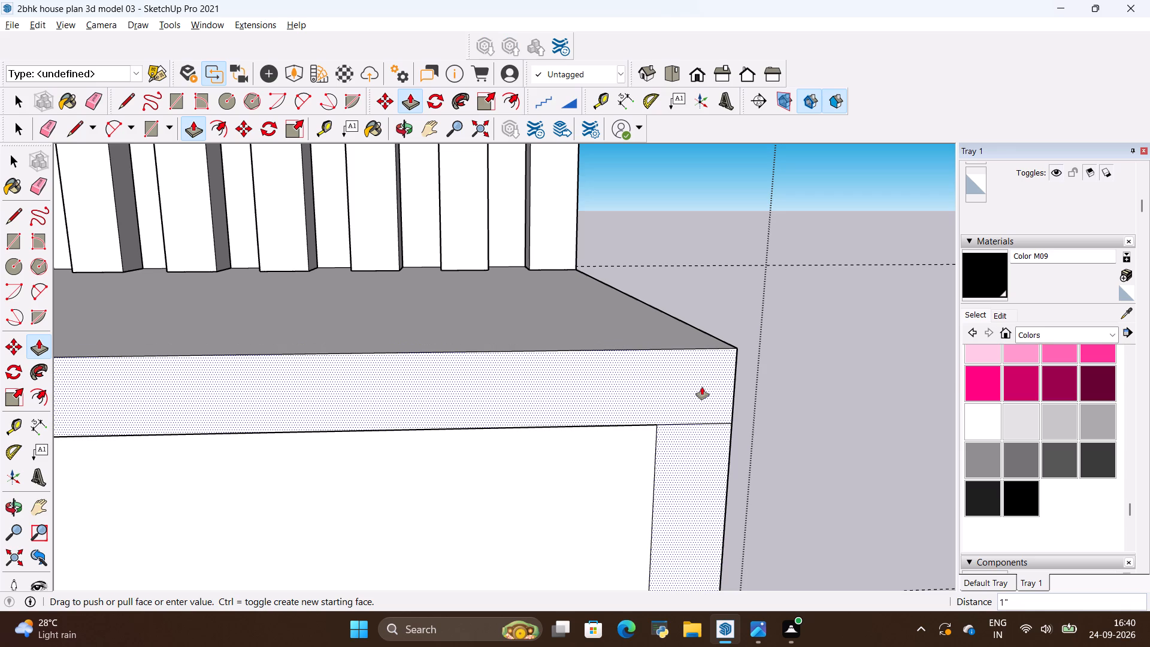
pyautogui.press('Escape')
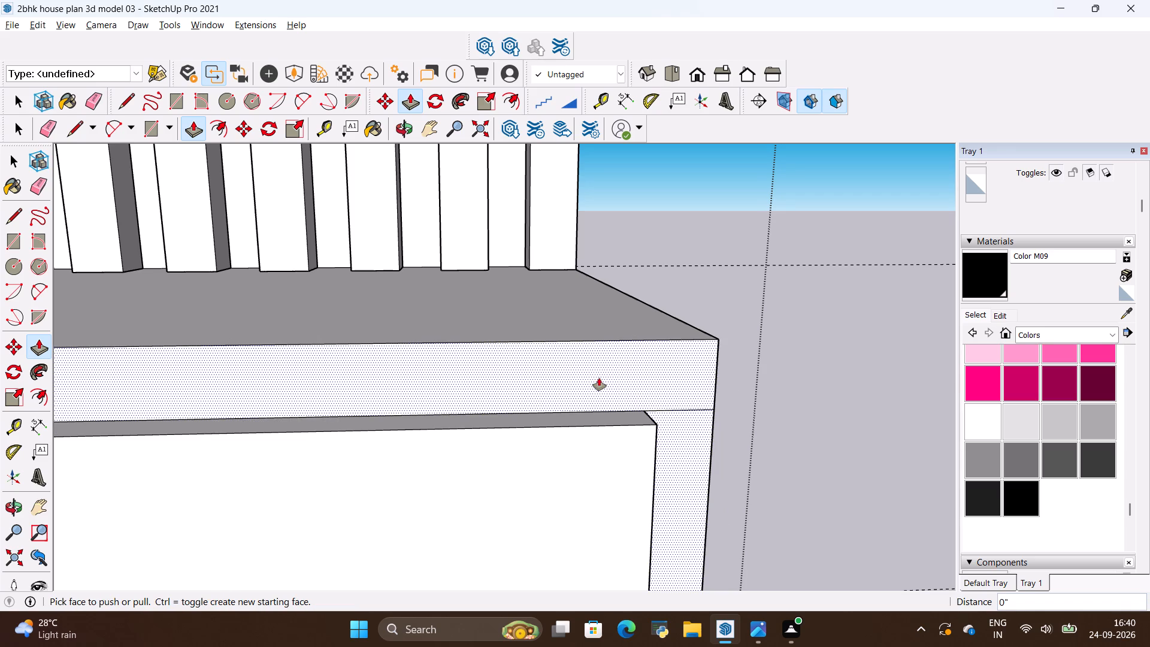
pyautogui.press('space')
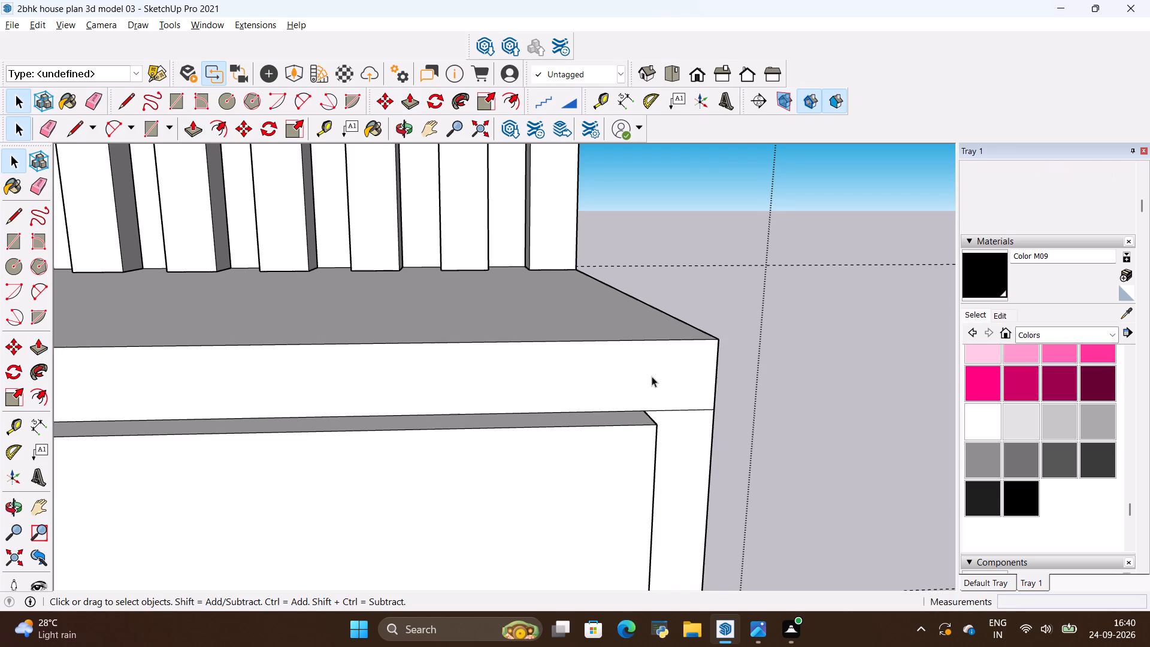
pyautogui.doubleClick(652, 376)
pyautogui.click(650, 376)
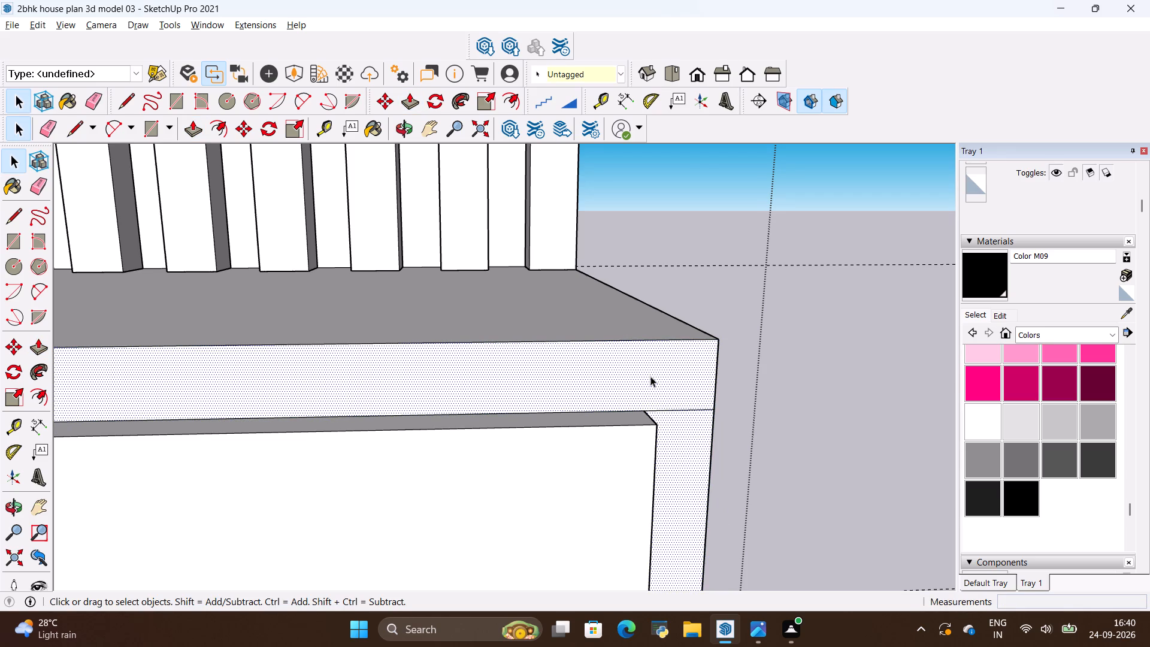
# Draw a line about 10' 5" long across the console's front between its side edges, just above the drawers, separating the top band.
pyautogui.scroll(-11, 806, 448)
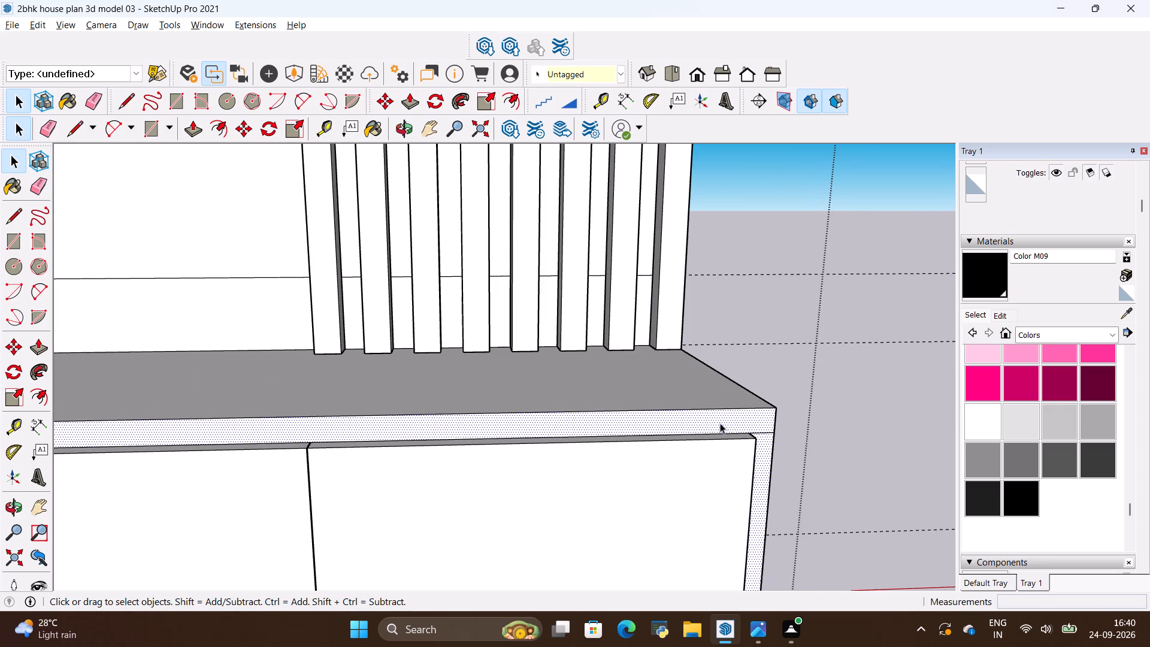
pyautogui.scroll(6, 722, 422)
pyautogui.press('l')
pyautogui.scroll(5, 800, 440)
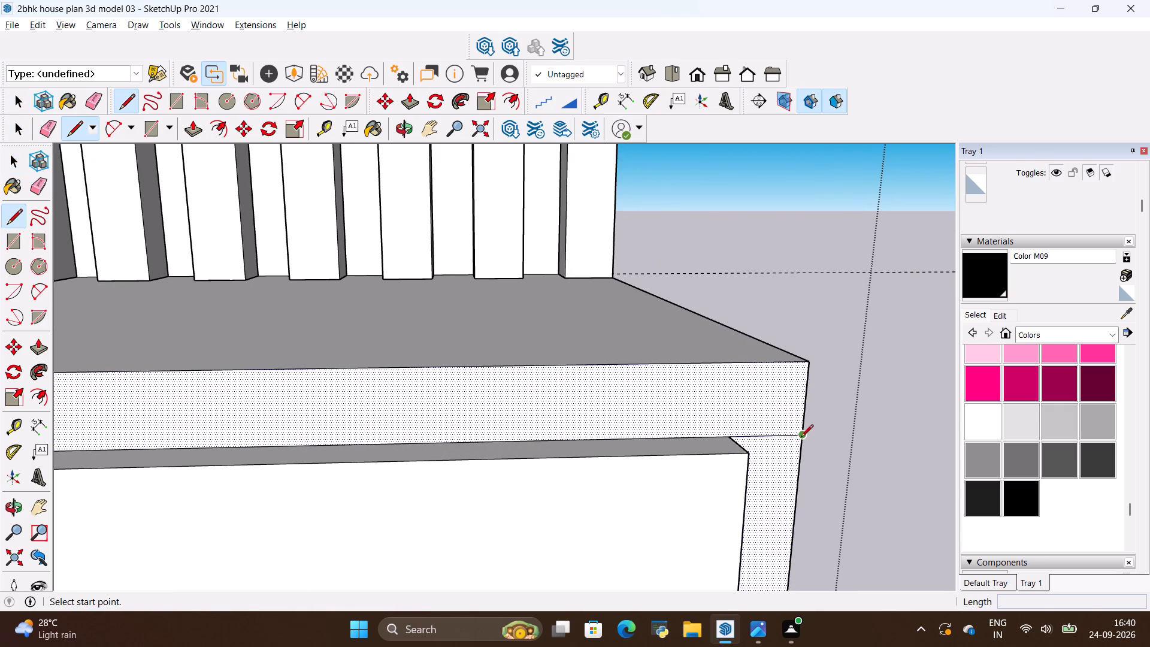
pyautogui.click(801, 438)
pyautogui.scroll(-18, 670, 434)
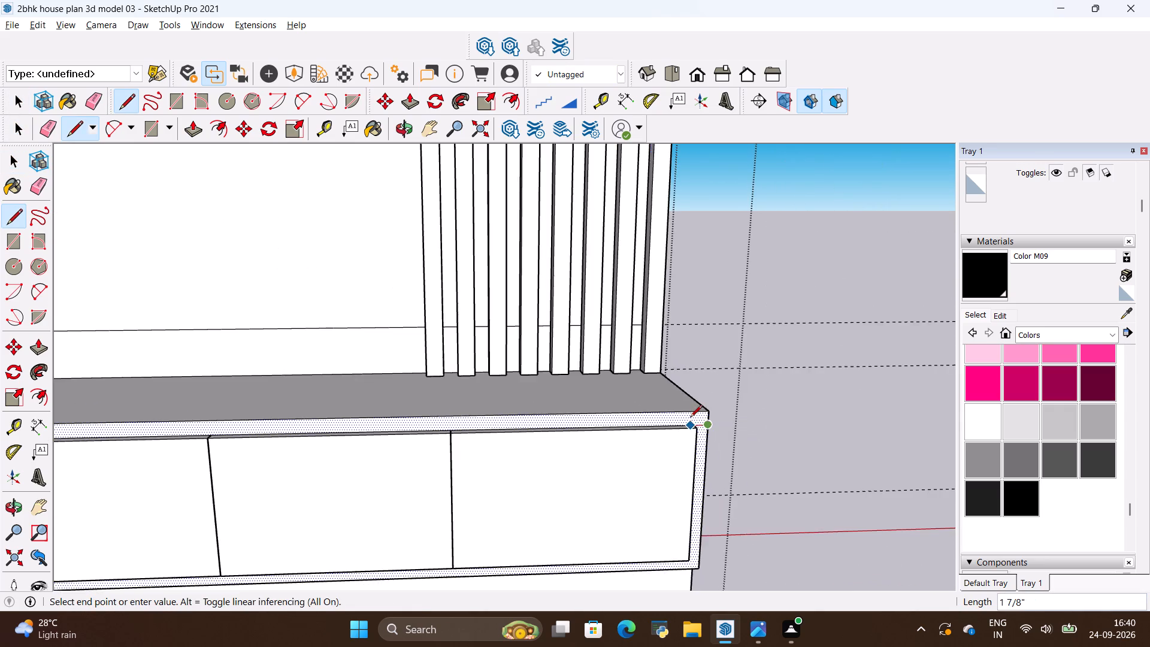
pyautogui.scroll(-13, 691, 418)
pyautogui.scroll(20, 329, 403)
pyautogui.scroll(1, 329, 403)
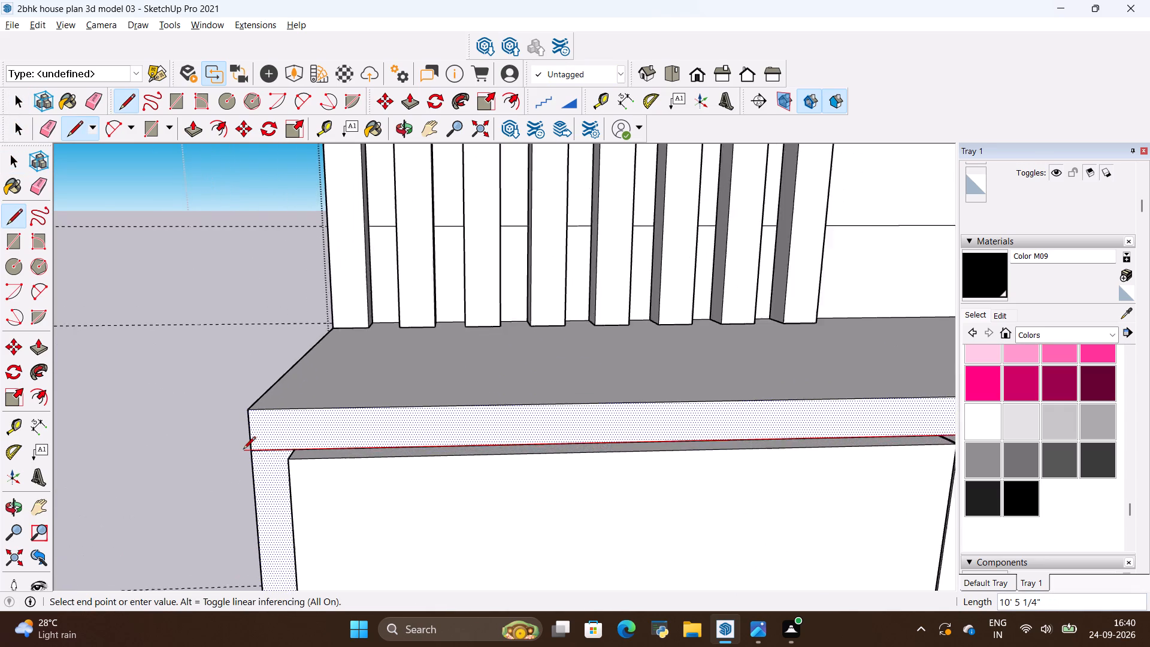
pyautogui.scroll(2, 243, 450)
pyautogui.click(253, 455)
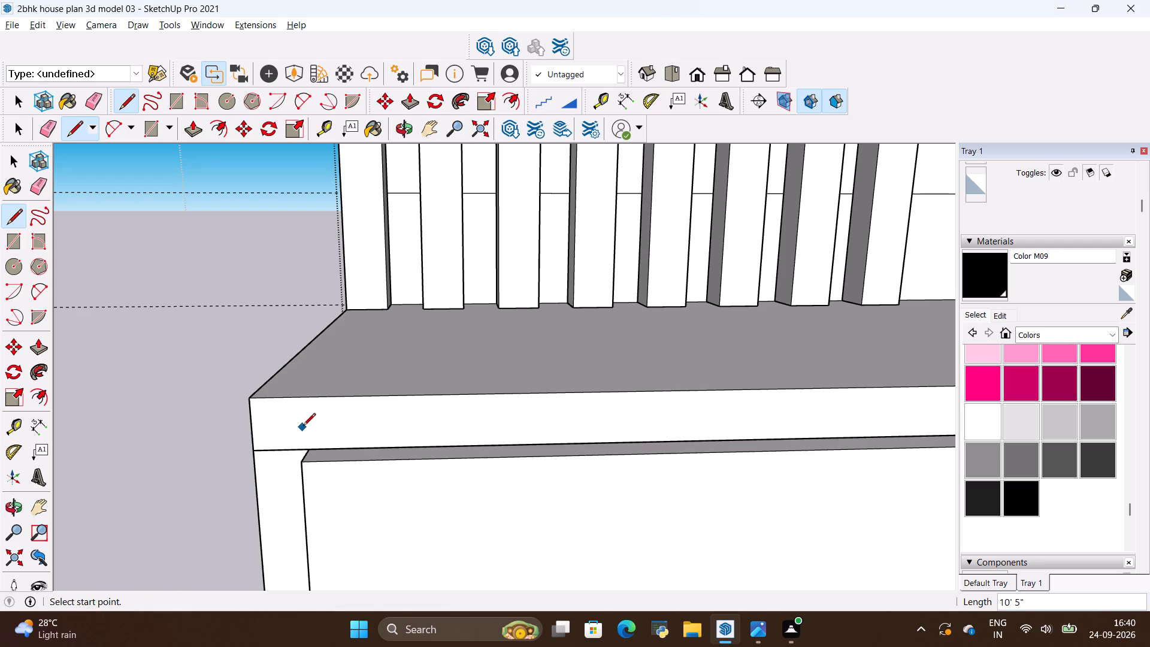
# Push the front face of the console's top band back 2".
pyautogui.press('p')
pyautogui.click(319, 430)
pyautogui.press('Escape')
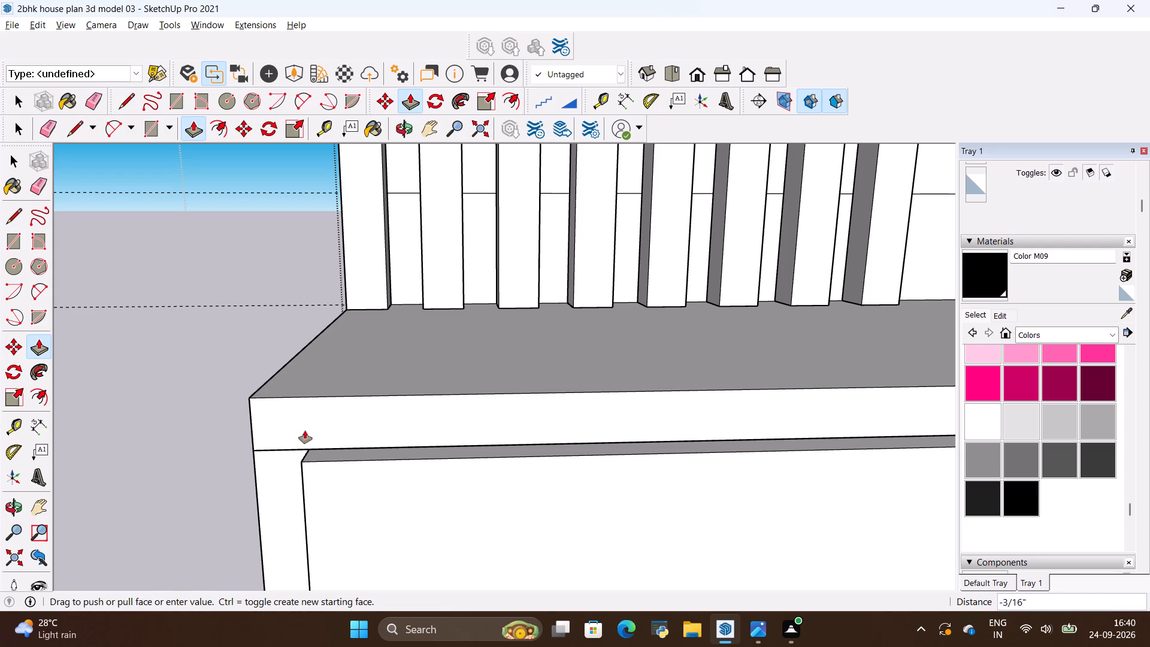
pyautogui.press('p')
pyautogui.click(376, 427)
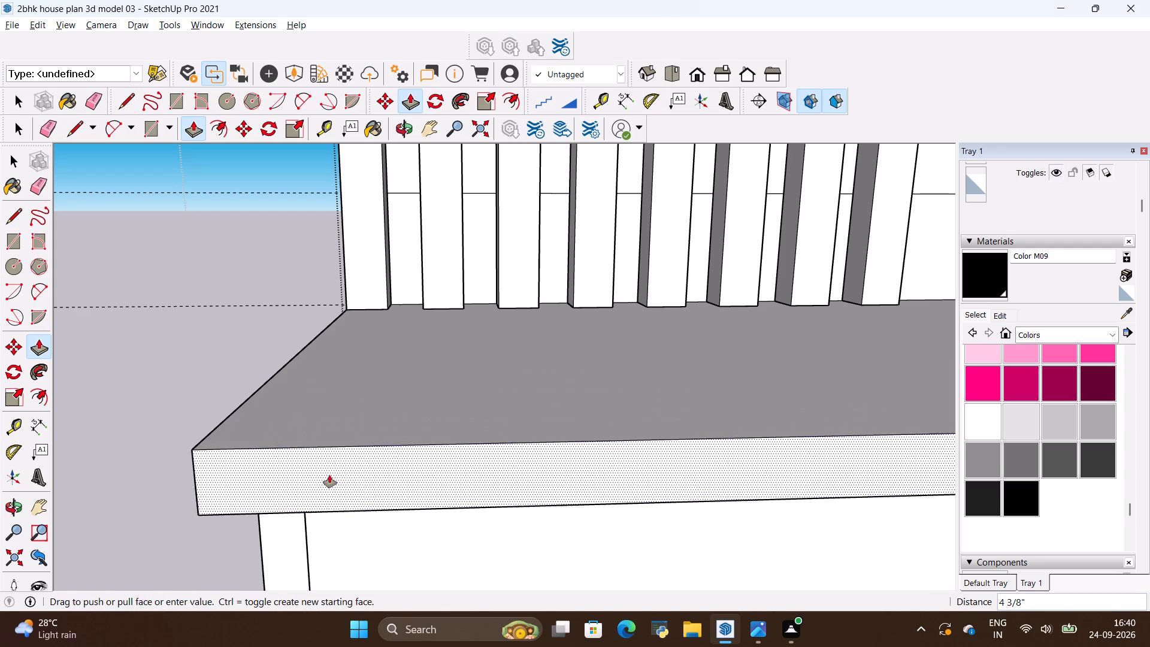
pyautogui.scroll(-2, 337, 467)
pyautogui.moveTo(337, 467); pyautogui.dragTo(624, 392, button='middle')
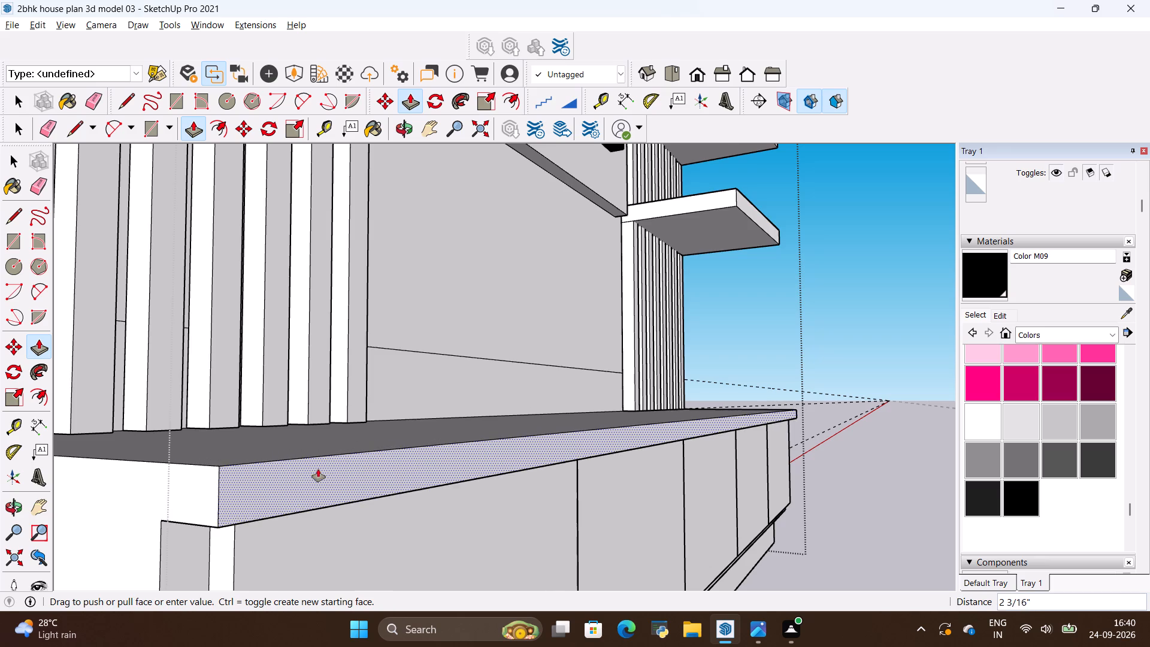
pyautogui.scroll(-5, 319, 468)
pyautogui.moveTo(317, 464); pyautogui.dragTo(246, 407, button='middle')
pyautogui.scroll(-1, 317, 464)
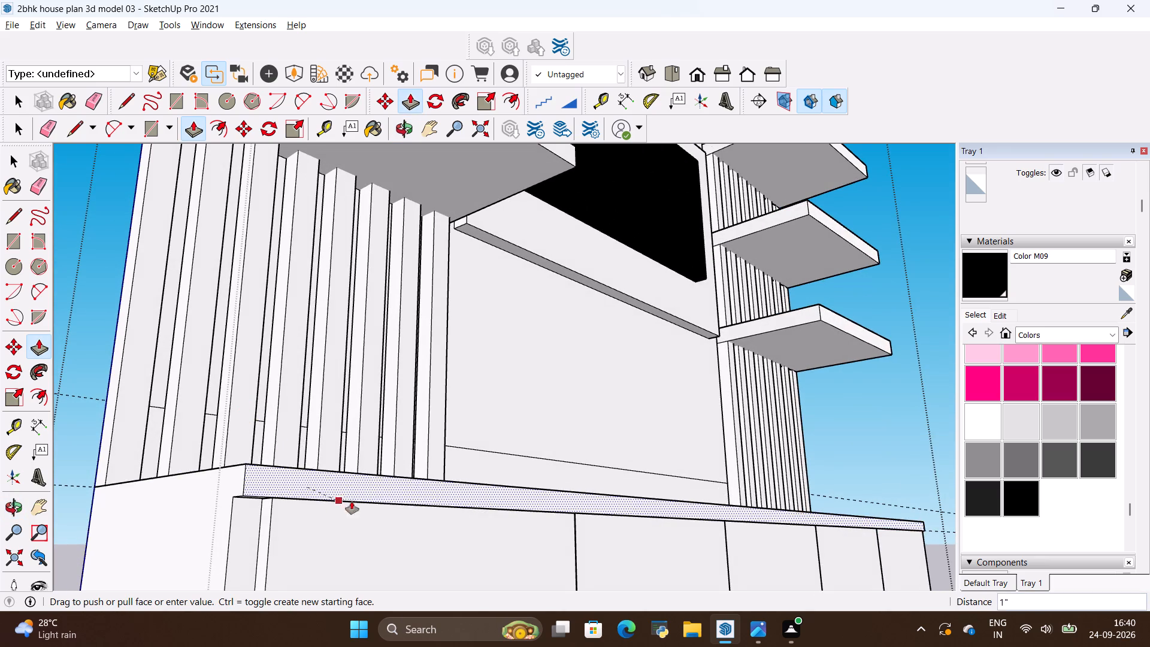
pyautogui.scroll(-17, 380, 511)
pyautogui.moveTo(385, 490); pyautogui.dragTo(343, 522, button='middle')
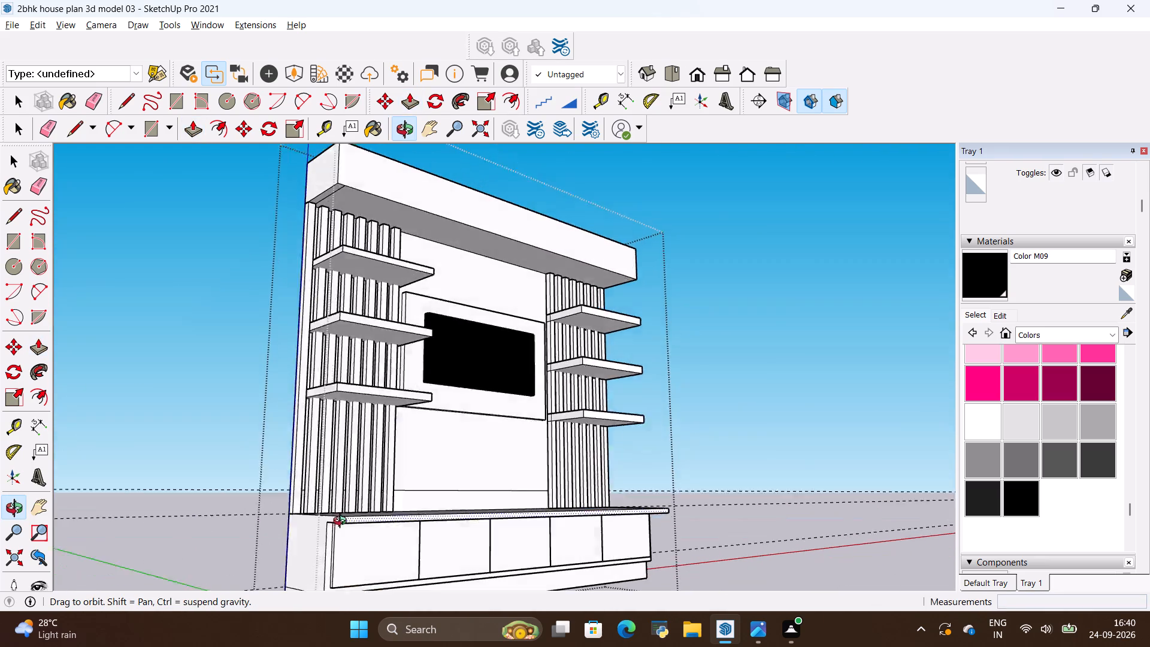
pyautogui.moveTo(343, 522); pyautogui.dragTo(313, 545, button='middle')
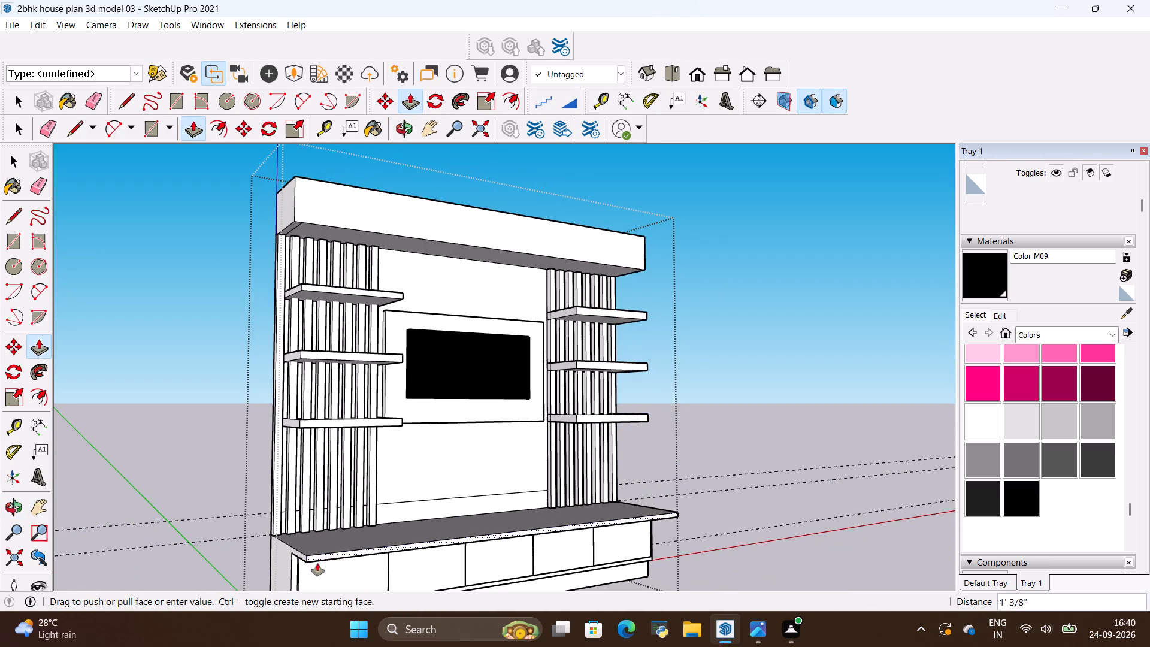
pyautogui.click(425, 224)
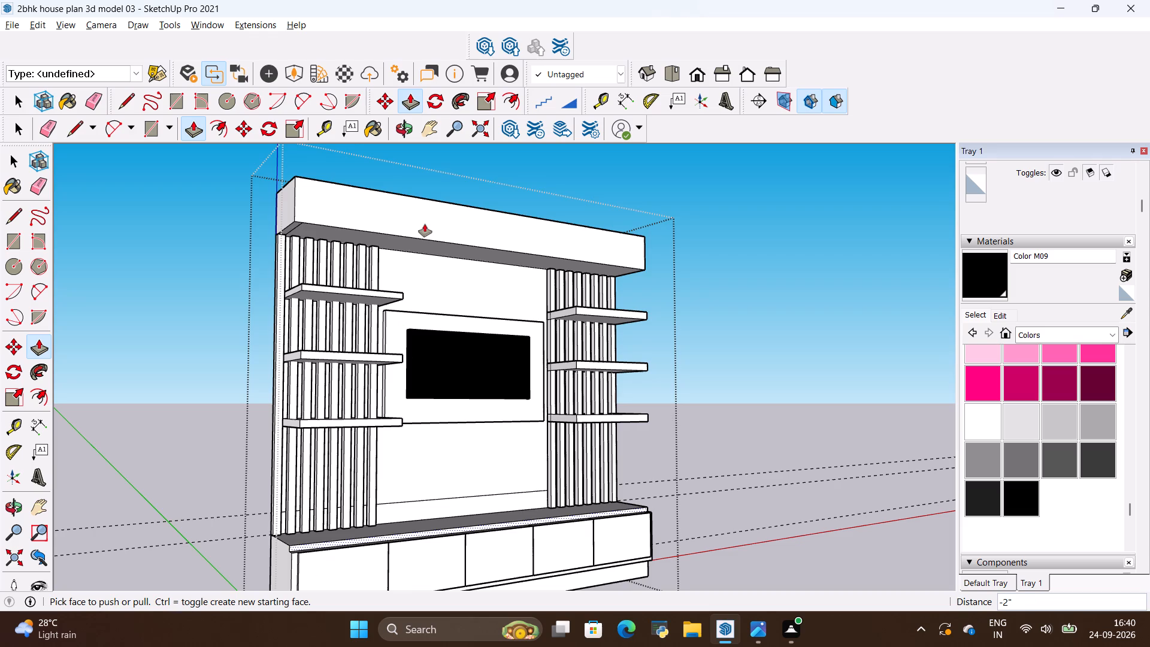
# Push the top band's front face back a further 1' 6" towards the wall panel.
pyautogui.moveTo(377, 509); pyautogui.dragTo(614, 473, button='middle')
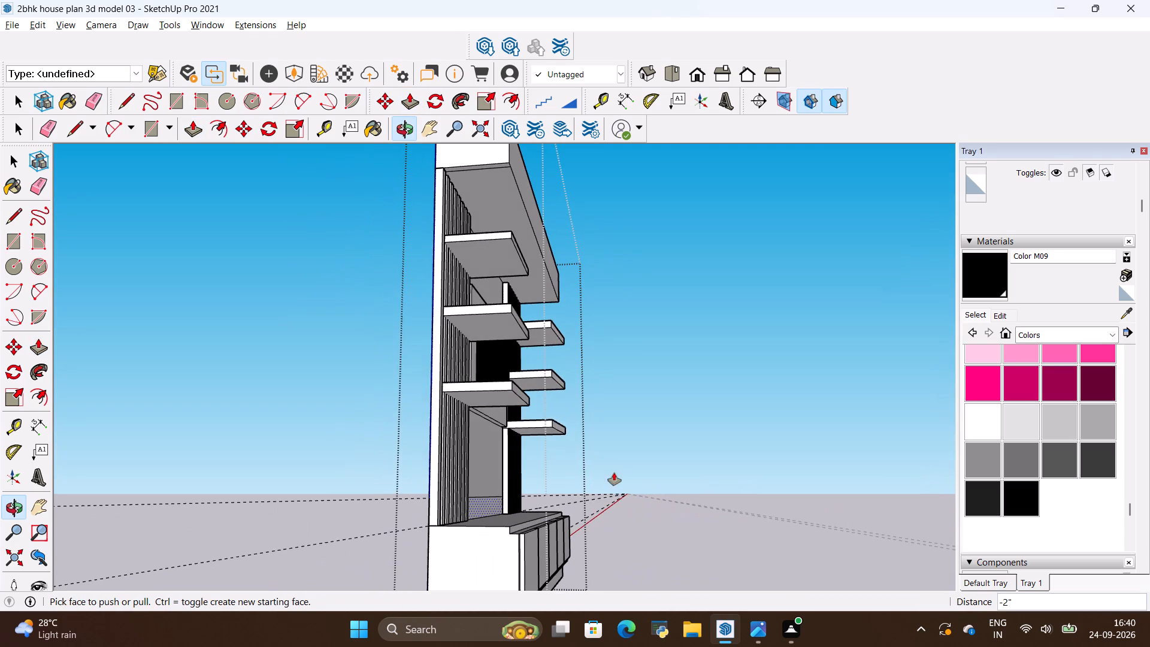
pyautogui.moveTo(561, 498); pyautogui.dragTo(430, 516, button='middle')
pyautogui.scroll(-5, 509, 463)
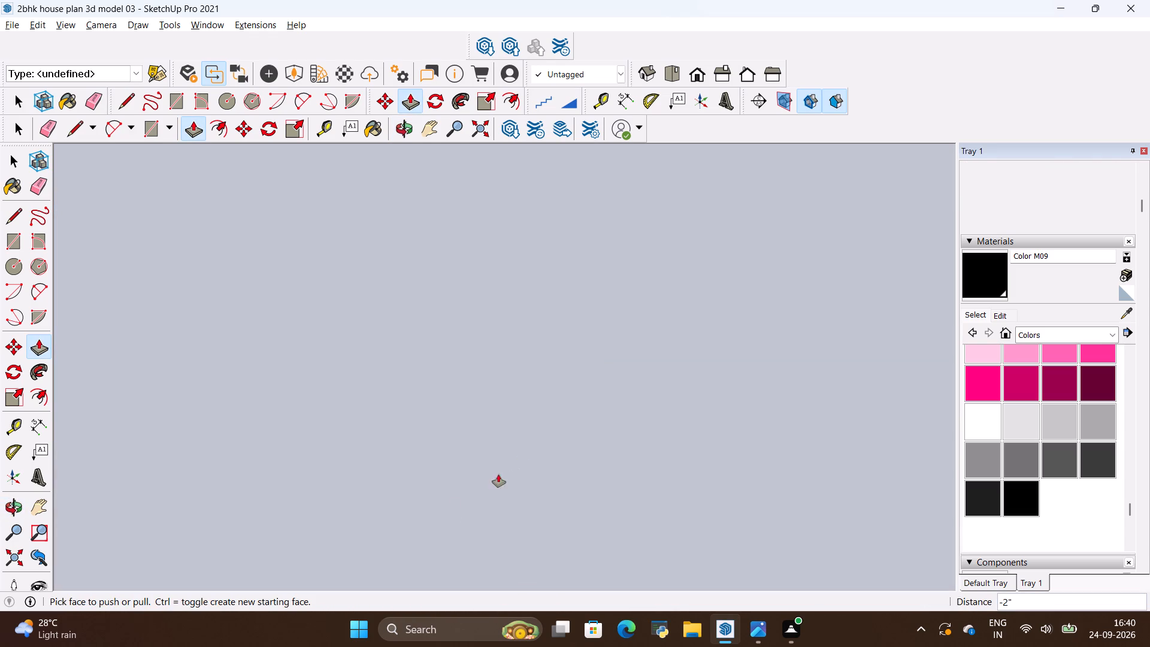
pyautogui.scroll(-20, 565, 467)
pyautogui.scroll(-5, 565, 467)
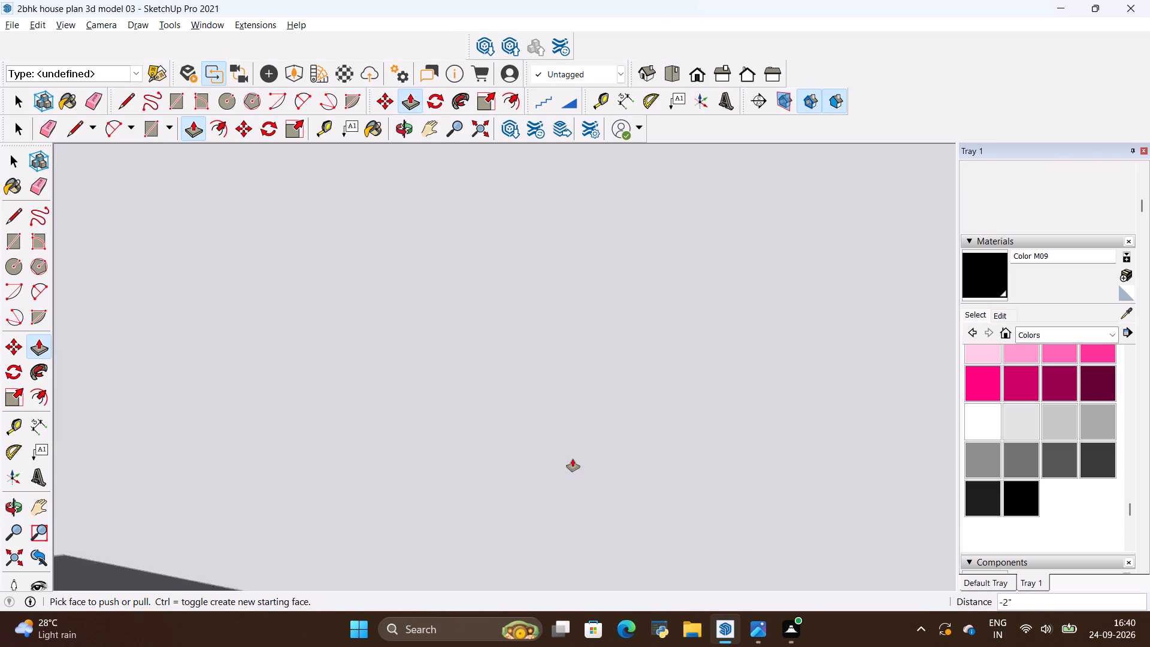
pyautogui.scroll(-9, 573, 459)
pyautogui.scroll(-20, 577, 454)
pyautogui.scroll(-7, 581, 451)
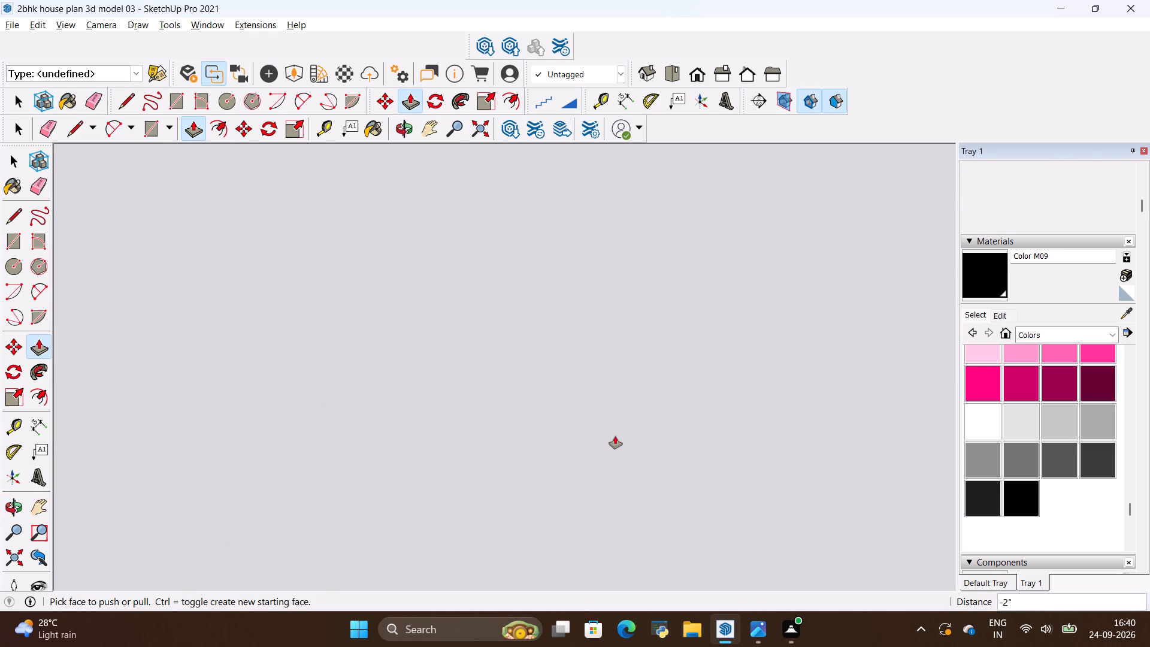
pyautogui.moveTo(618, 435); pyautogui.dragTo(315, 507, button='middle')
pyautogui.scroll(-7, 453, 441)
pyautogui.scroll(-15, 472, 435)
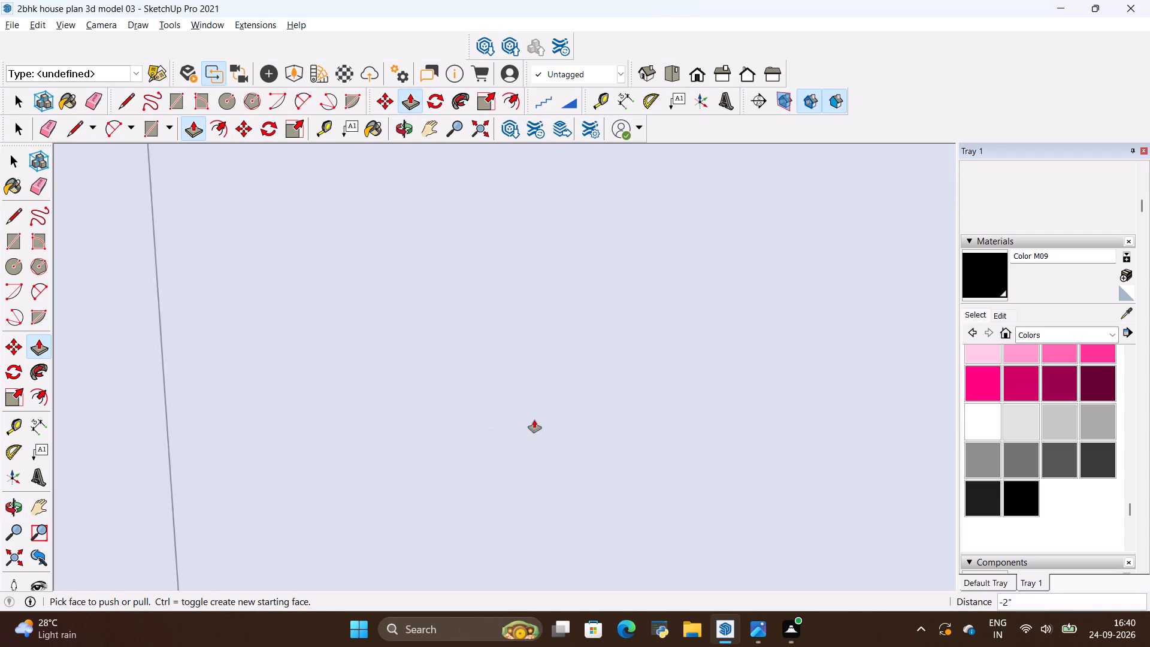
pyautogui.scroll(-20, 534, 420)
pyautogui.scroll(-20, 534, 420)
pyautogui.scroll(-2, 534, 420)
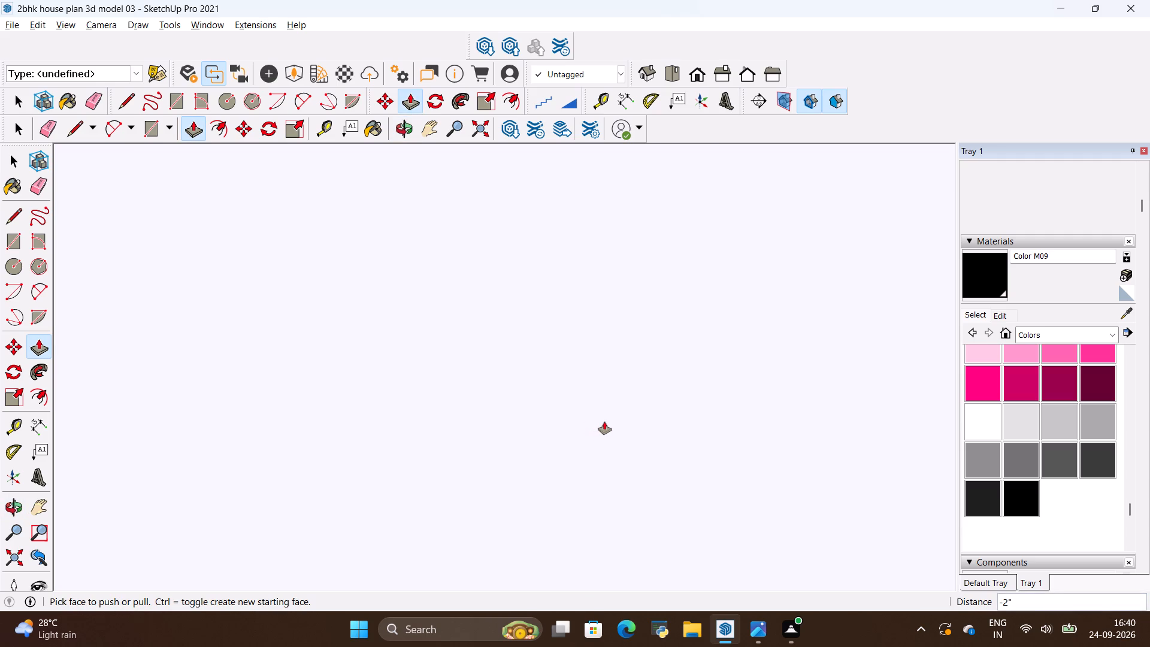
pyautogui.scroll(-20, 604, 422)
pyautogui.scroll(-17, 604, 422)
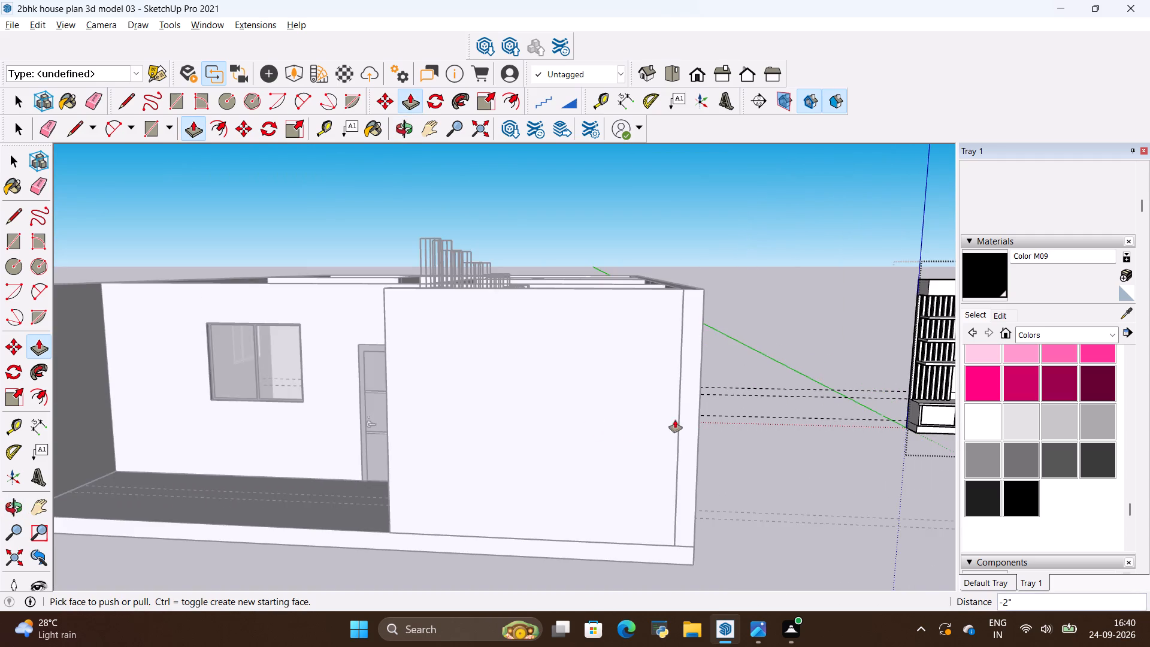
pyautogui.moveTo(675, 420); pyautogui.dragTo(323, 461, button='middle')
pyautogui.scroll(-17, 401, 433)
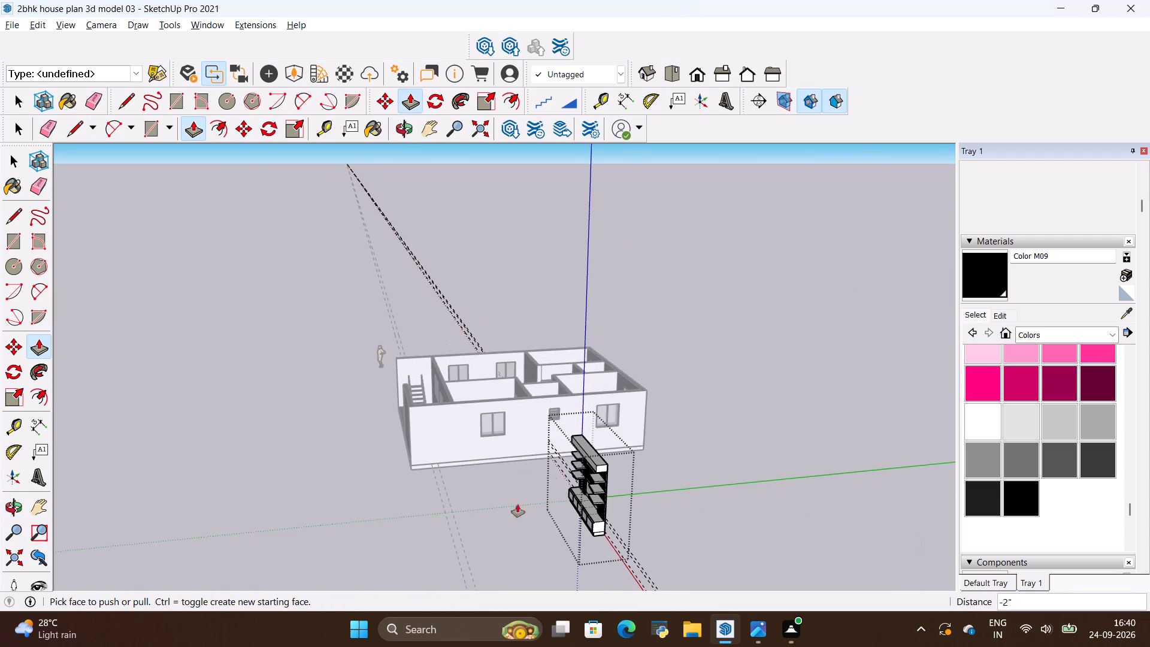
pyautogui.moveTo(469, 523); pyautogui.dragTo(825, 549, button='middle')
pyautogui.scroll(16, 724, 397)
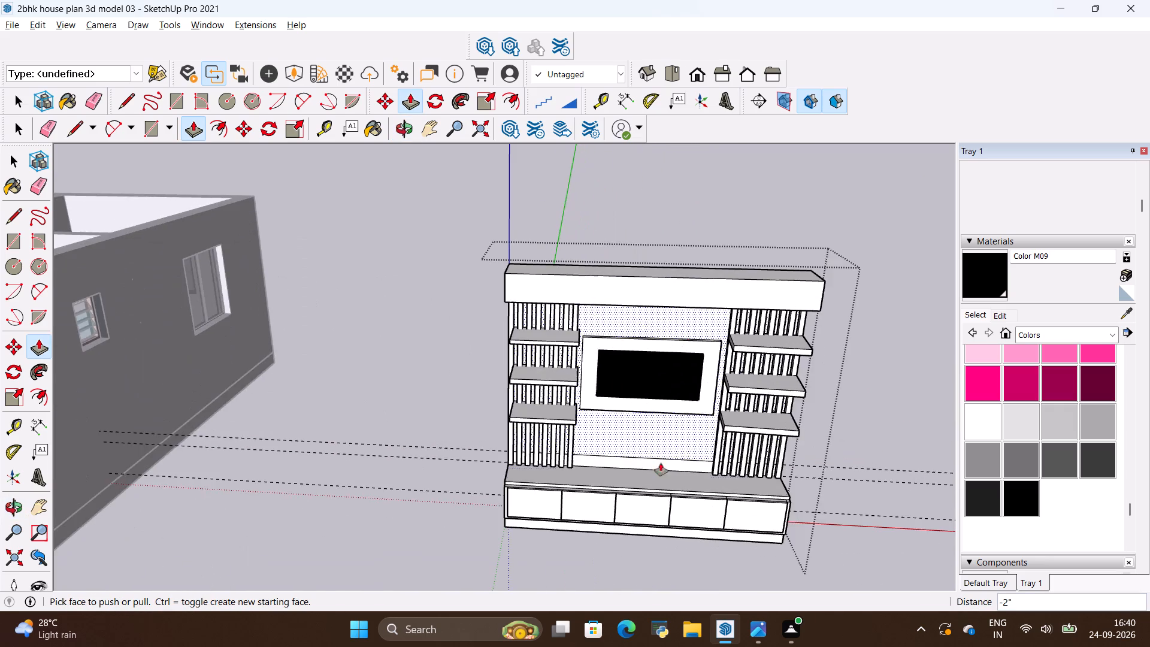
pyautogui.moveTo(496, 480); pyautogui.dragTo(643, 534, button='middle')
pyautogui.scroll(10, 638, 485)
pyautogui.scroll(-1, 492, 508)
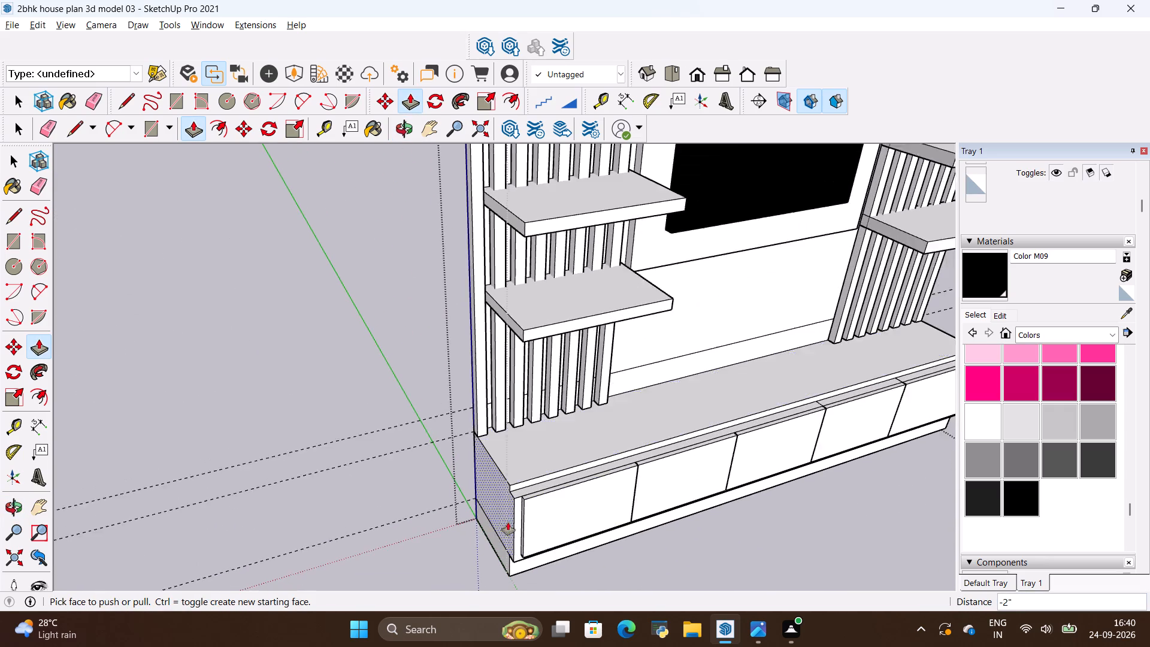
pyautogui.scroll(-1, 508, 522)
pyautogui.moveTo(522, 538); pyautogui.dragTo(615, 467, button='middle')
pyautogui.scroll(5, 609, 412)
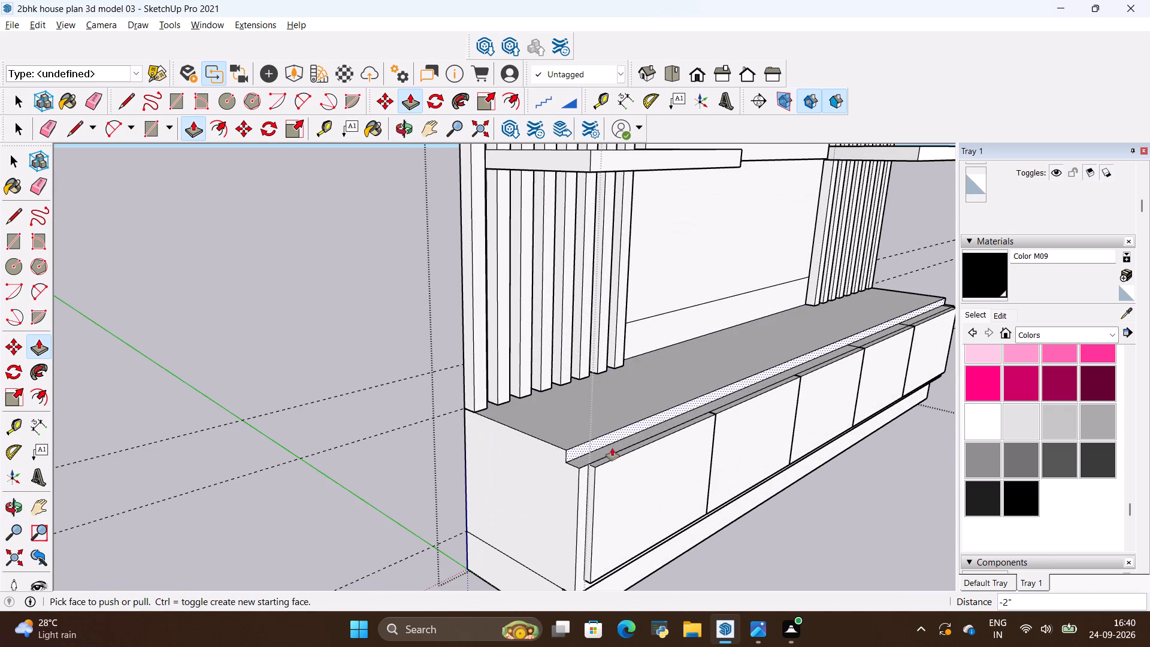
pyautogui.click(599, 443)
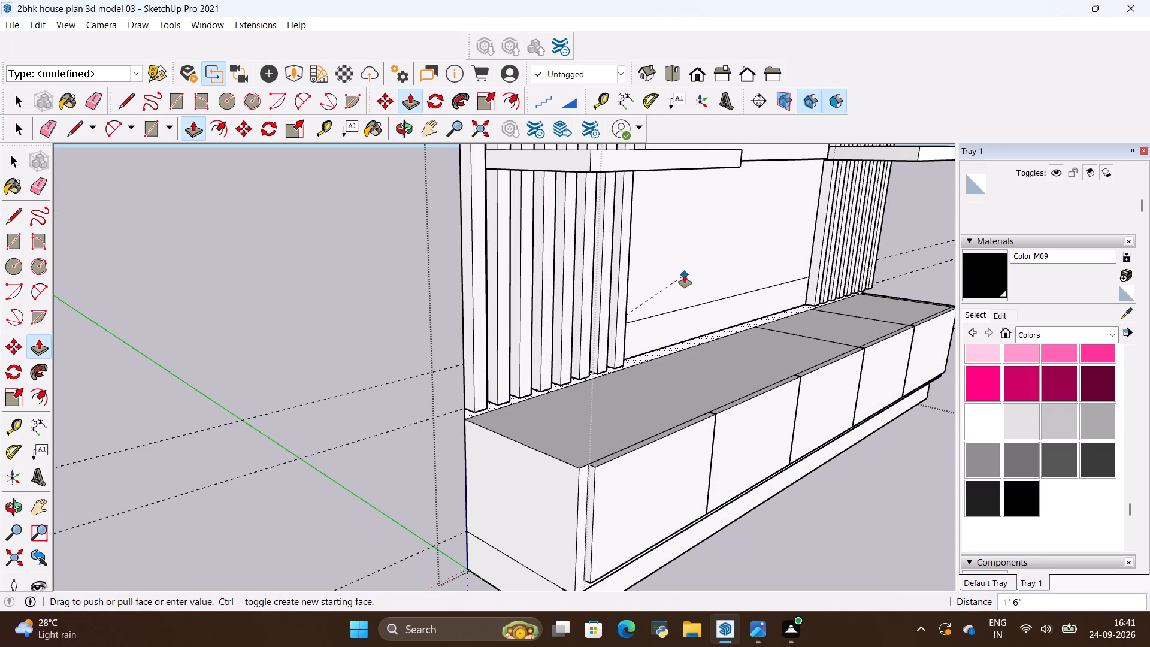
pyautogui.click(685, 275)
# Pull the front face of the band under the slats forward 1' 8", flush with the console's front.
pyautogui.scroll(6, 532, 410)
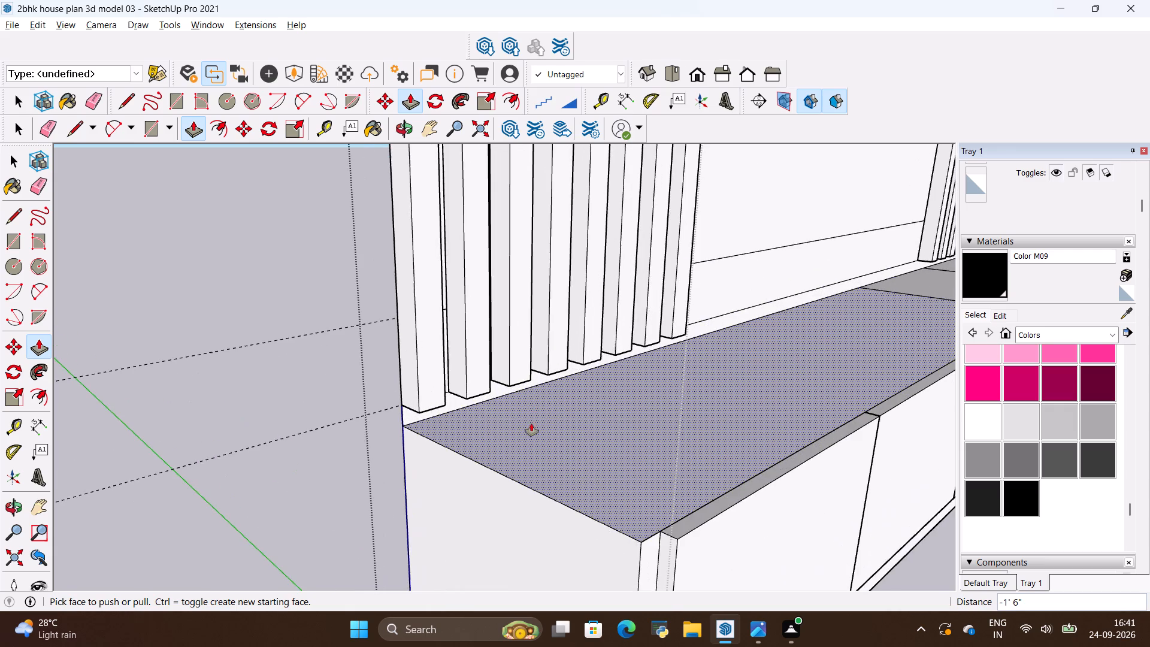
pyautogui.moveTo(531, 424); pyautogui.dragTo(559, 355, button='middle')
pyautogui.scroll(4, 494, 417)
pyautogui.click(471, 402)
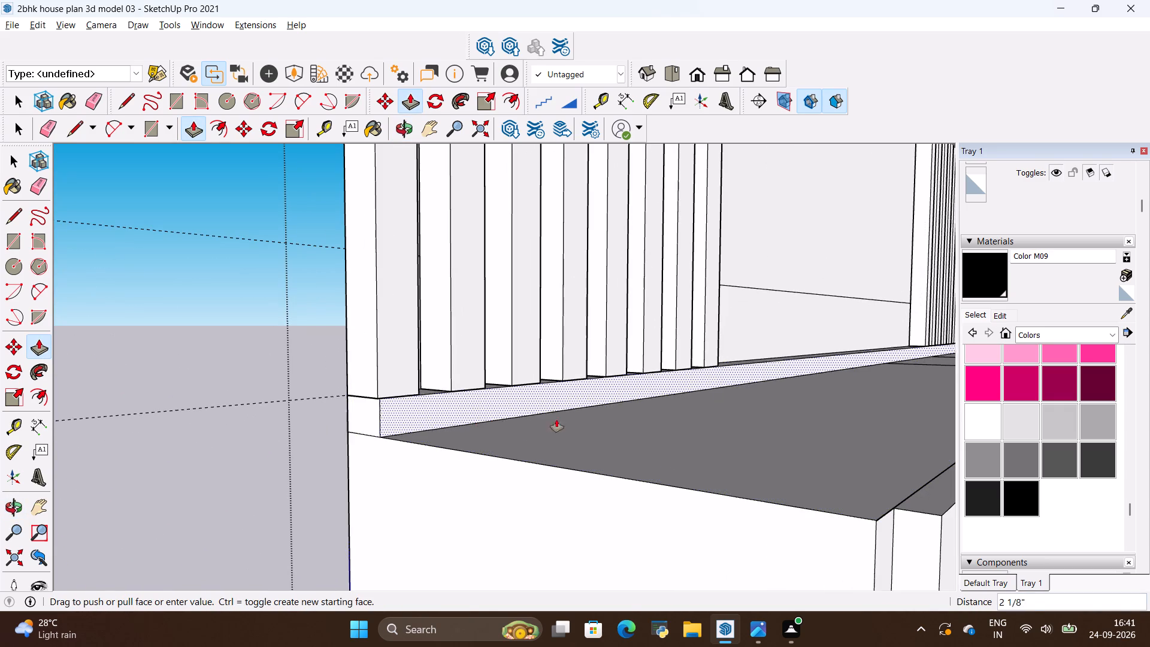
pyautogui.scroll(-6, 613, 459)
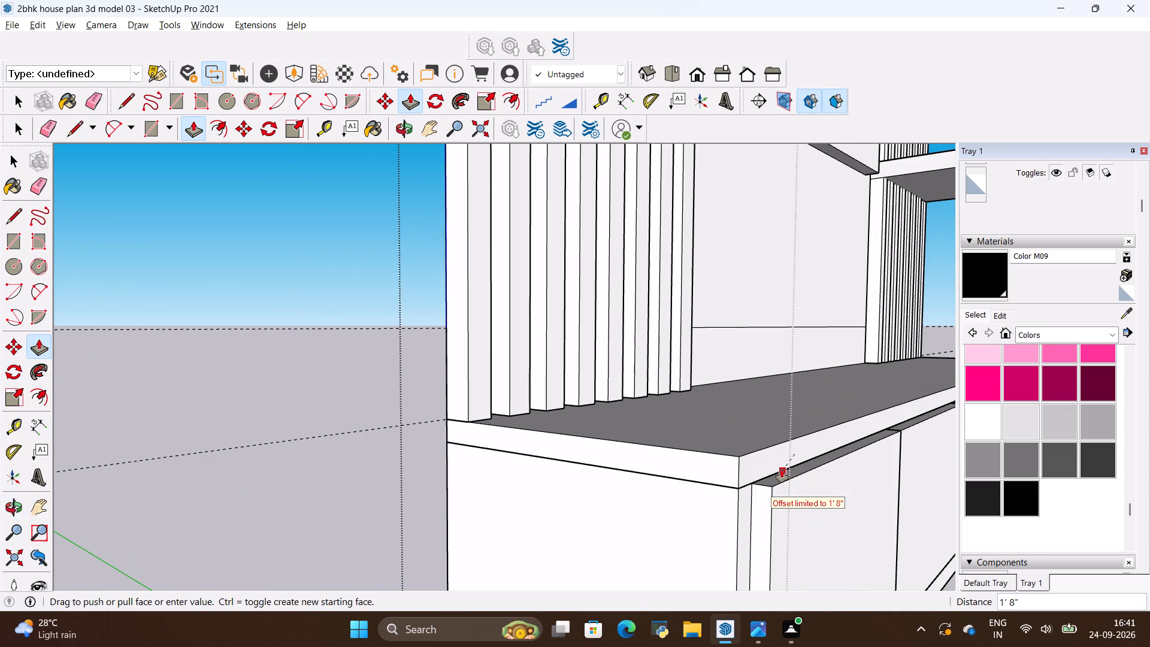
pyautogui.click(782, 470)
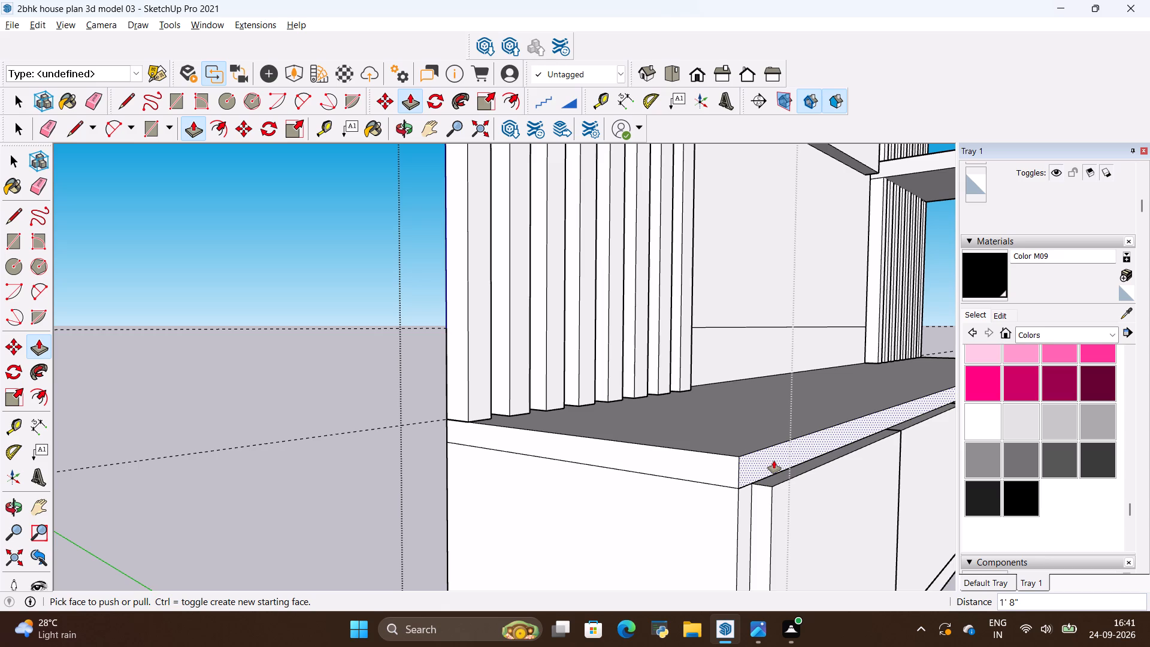
# Extend the console top's front face 6" forward beyond the drawers.
pyautogui.click(774, 461)
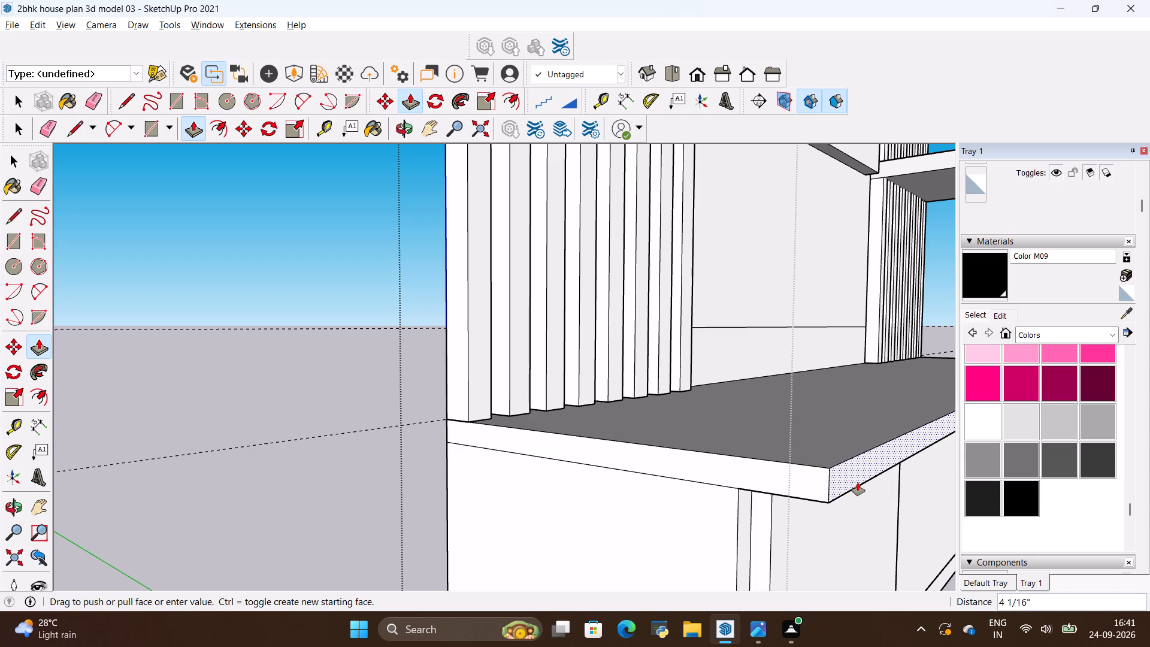
pyautogui.press('BackSpace')
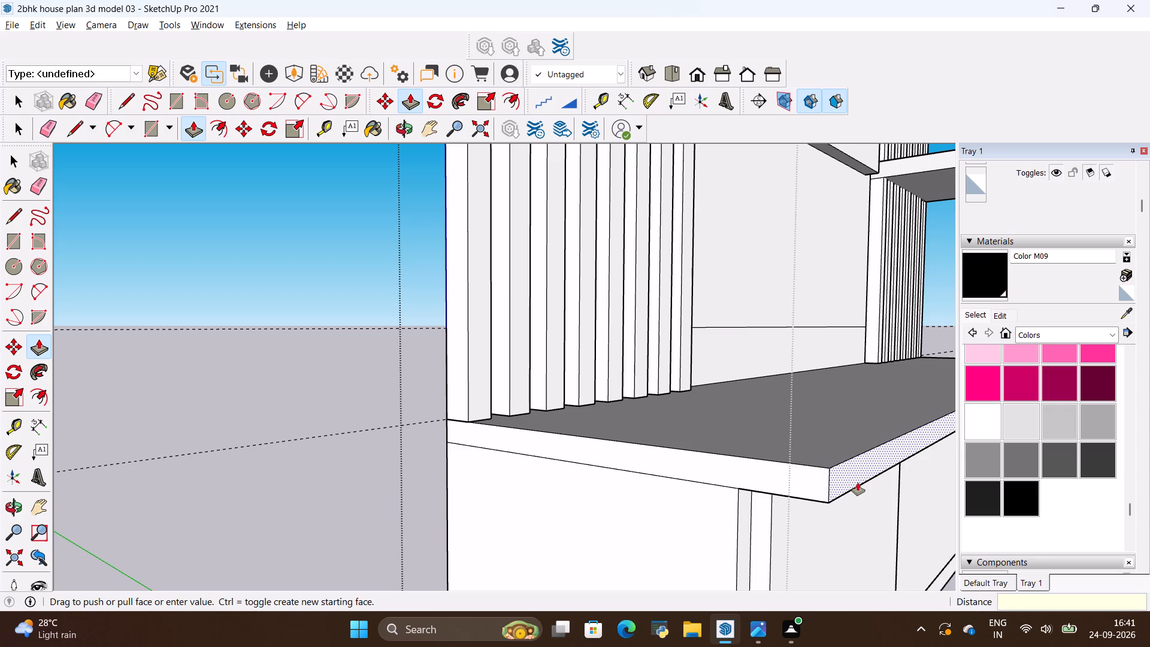
pyautogui.press('6')
pyautogui.hotkey('shift', '"')
pyautogui.press('Return')
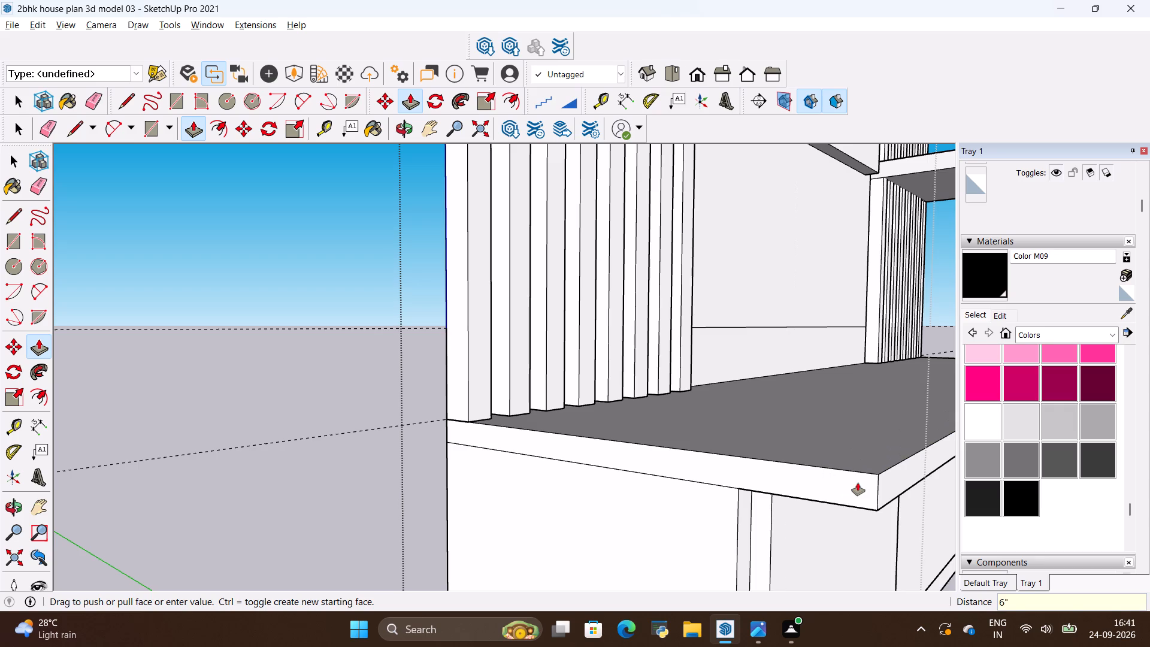
# Inspect the whole TV wall unit from the front, the side and above to check its proportions.
pyautogui.scroll(-3, 483, 433)
pyautogui.scroll(-10, 617, 569)
pyautogui.moveTo(715, 549); pyautogui.dragTo(500, 507, button='middle')
pyautogui.scroll(-6, 535, 470)
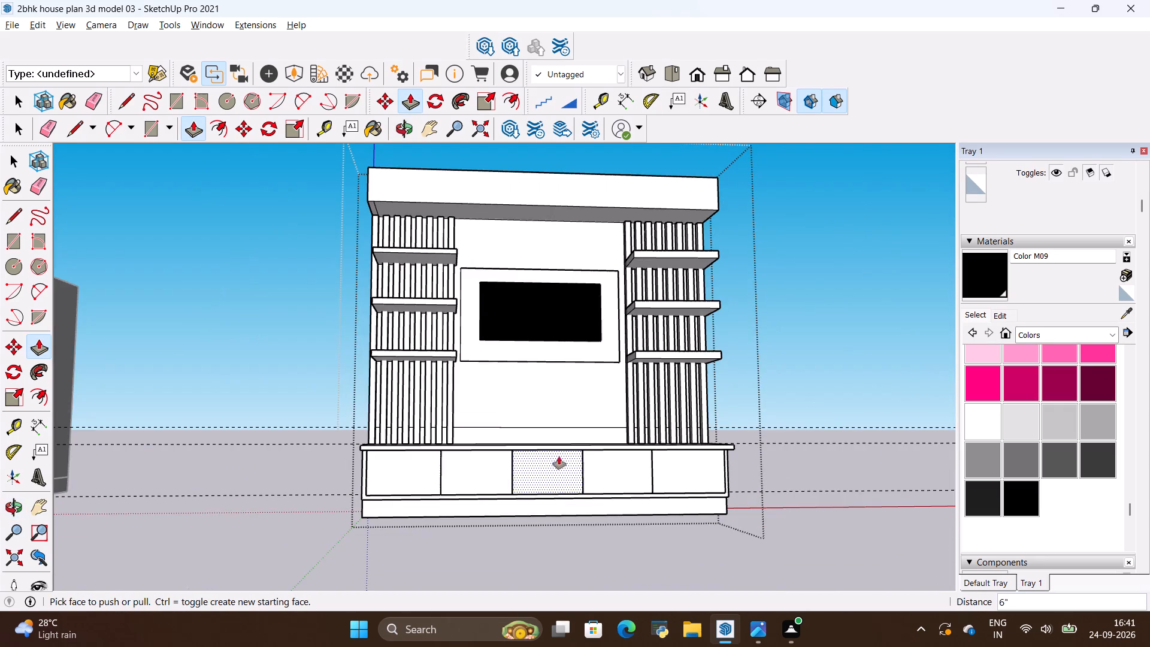
pyautogui.moveTo(440, 463); pyautogui.dragTo(646, 533, button='middle')
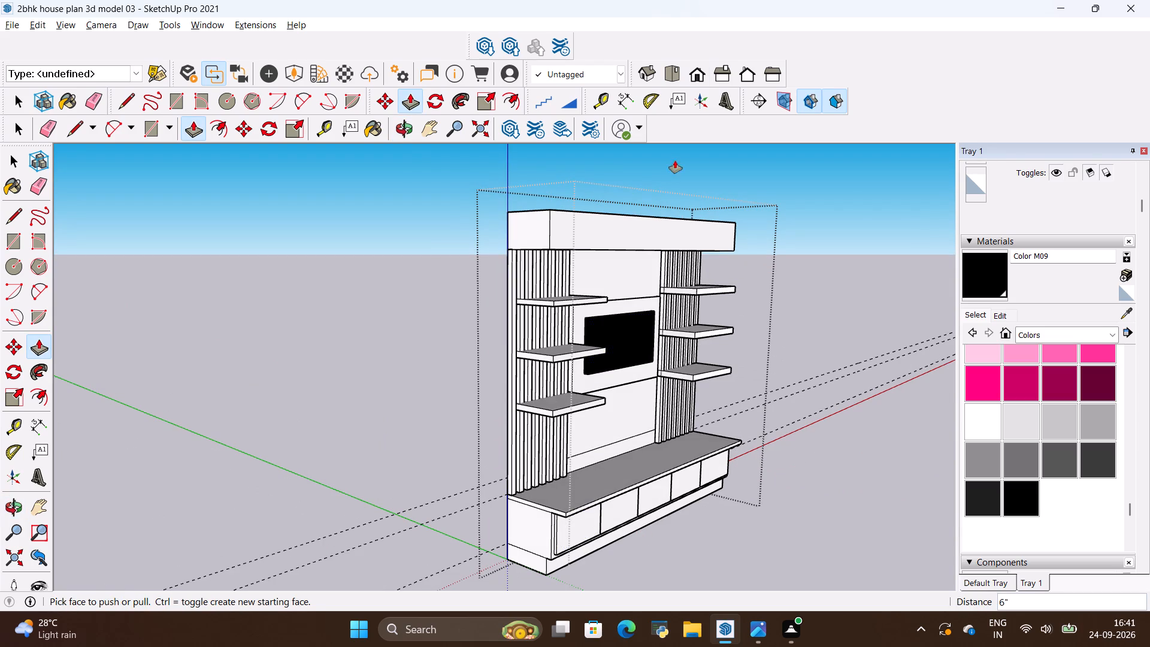
pyautogui.scroll(1, 656, 190)
pyautogui.scroll(-12, 582, 351)
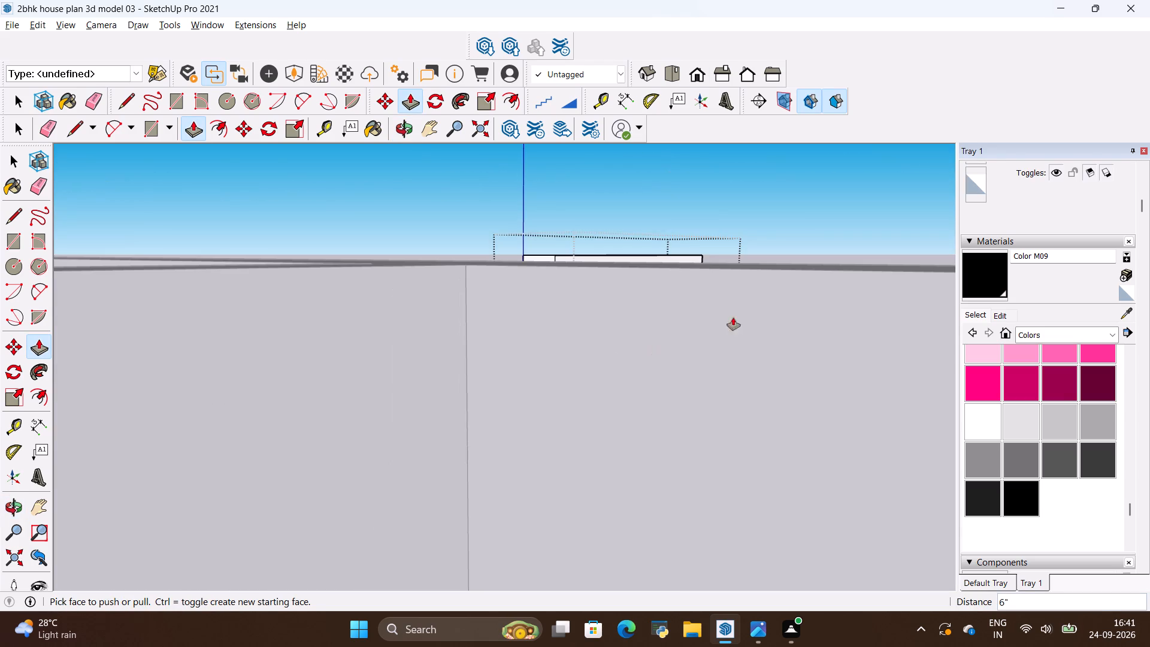
pyautogui.moveTo(743, 312); pyautogui.dragTo(501, 374, button='middle')
pyautogui.scroll(-5, 500, 370)
pyautogui.scroll(-14, 555, 362)
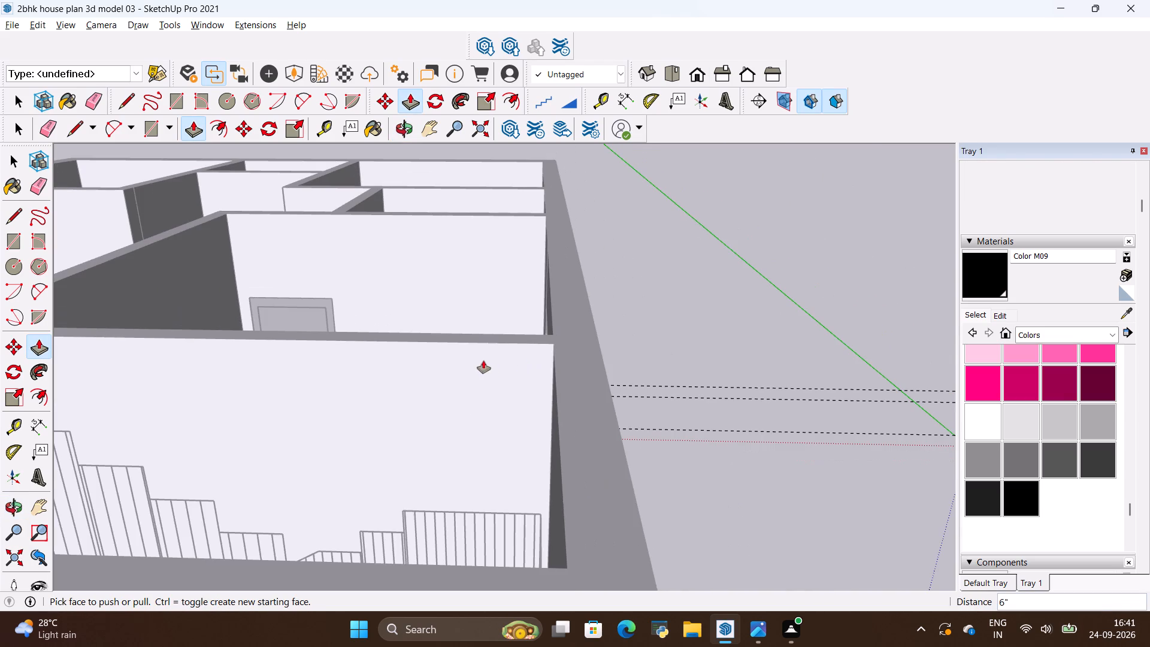
pyautogui.keyDown('shift'); pyautogui.moveTo(688, 401); pyautogui.dragTo(249, 307, button='middle'); pyautogui.keyUp('shift')
pyautogui.keyDown('shift'); pyautogui.moveTo(964, 403); pyautogui.dragTo(824, 366, button='middle'); pyautogui.keyUp('shift')
pyautogui.keyDown('shift'); pyautogui.moveTo(915, 329); pyautogui.dragTo(430, 367, button='middle'); pyautogui.keyUp('shift')
pyautogui.scroll(4, 543, 365)
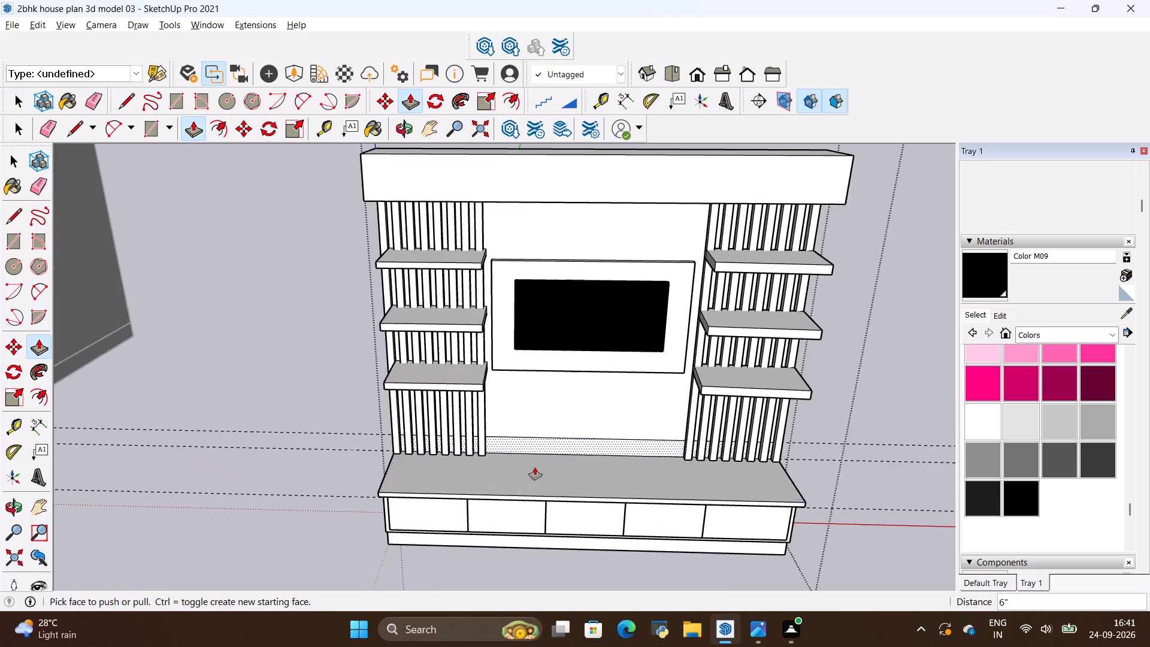
pyautogui.moveTo(534, 483); pyautogui.dragTo(611, 389, button='middle')
pyautogui.scroll(-4, 619, 407)
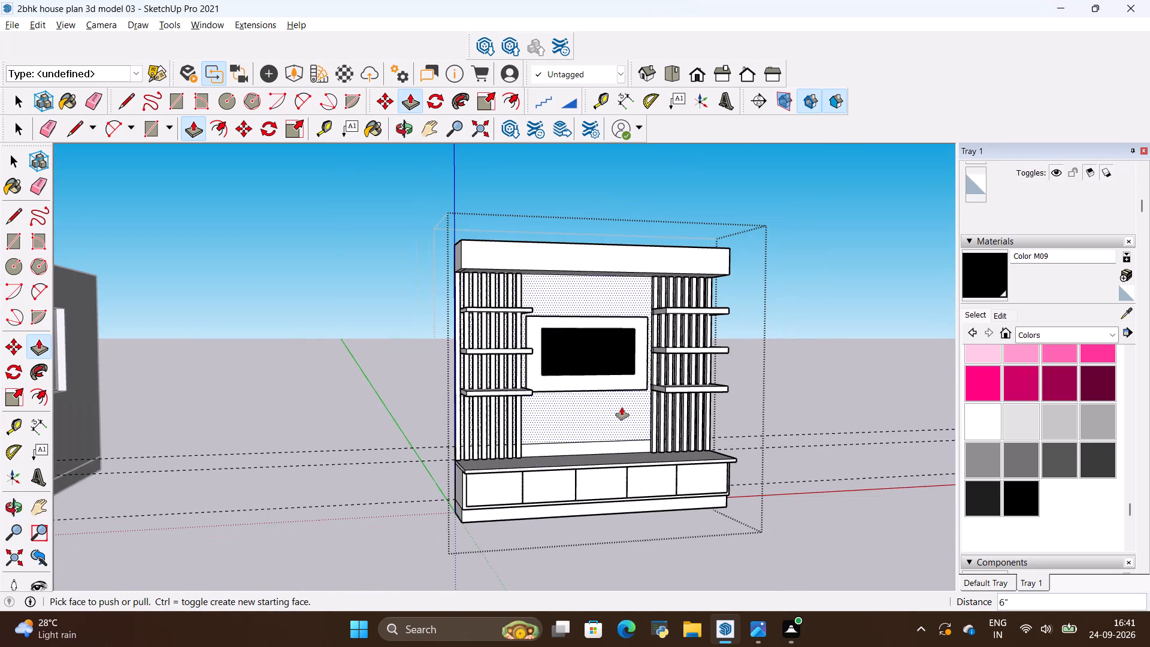
# Push the top face of the header box above the slats down 6" and leave the unit's group.
pyautogui.moveTo(478, 440); pyautogui.dragTo(564, 468, button='middle')
pyautogui.scroll(2, 560, 260)
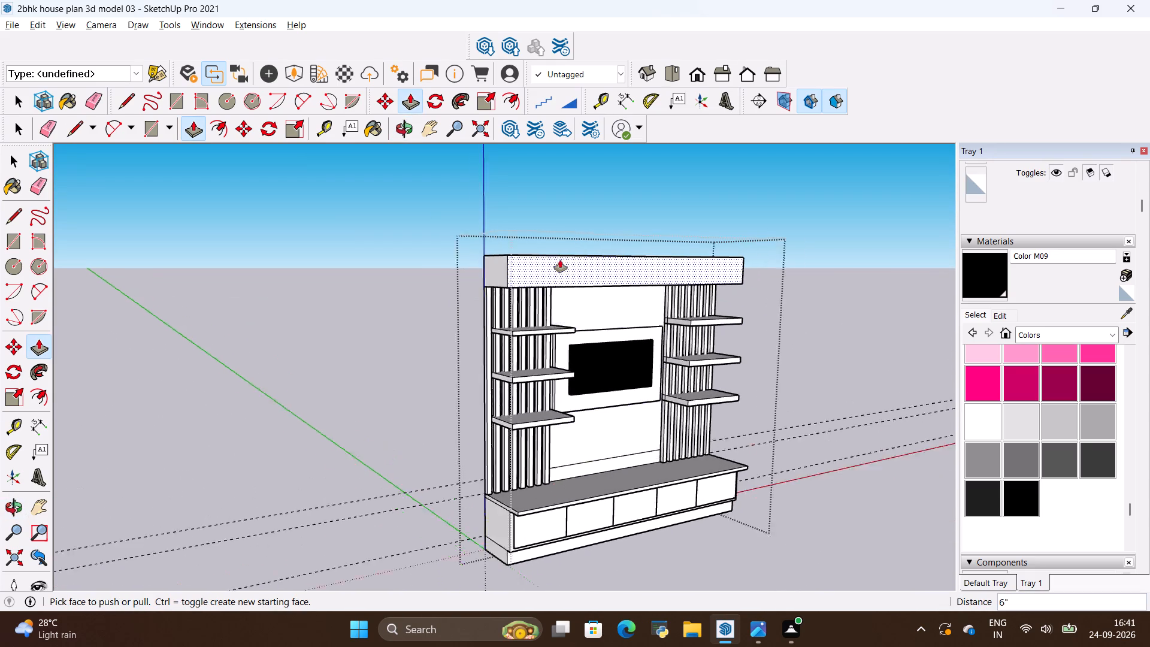
pyautogui.scroll(2, 560, 260)
pyautogui.moveTo(580, 350); pyautogui.dragTo(513, 261, button='middle')
pyautogui.scroll(6, 487, 254)
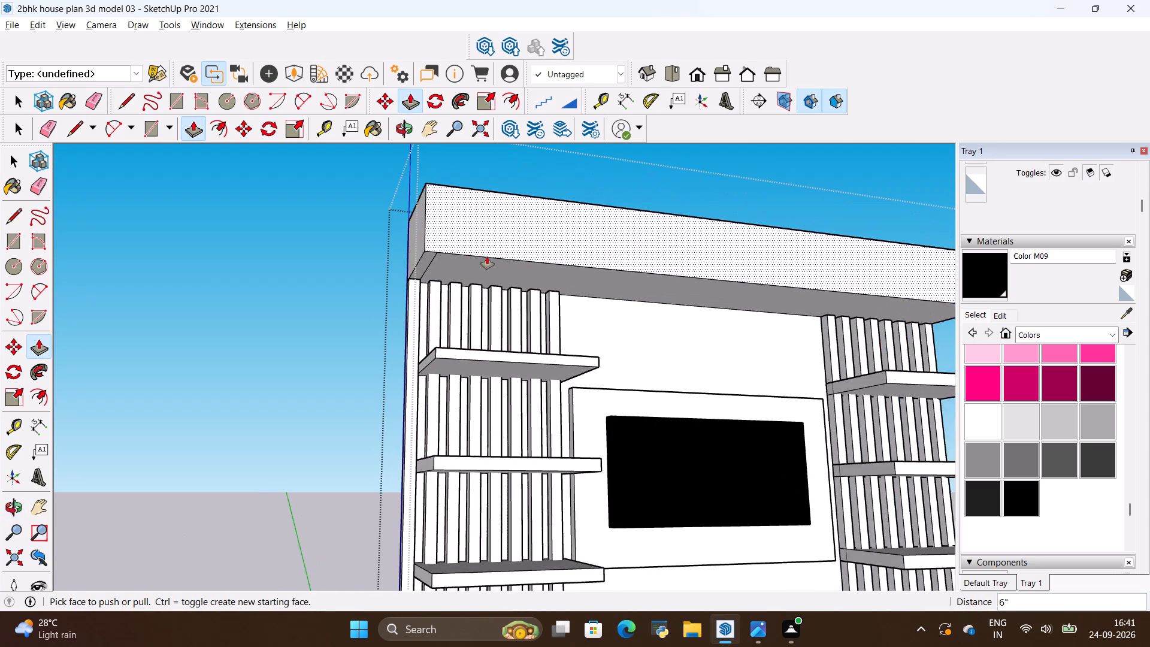
pyautogui.scroll(8, 487, 256)
pyautogui.moveTo(474, 291); pyautogui.dragTo(654, 326, button='middle')
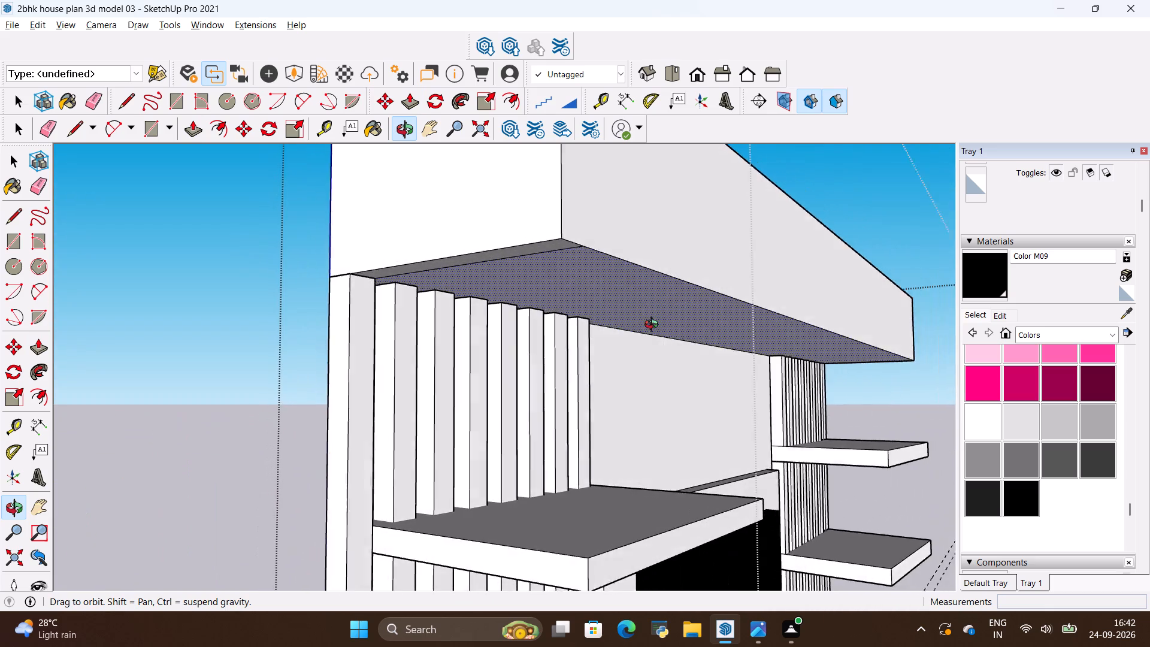
pyautogui.moveTo(654, 326); pyautogui.dragTo(664, 349, button='middle')
pyautogui.scroll(-6, 651, 346)
pyautogui.moveTo(586, 284); pyautogui.dragTo(518, 240, button='middle')
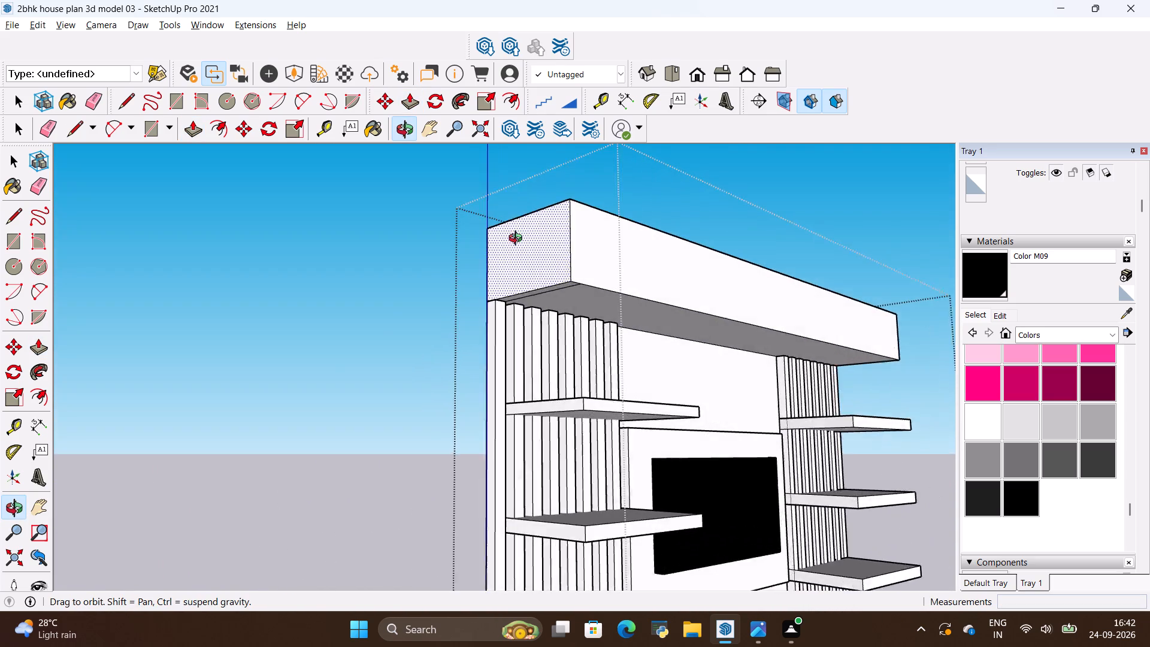
pyautogui.moveTo(518, 240); pyautogui.dragTo(501, 416, button='middle')
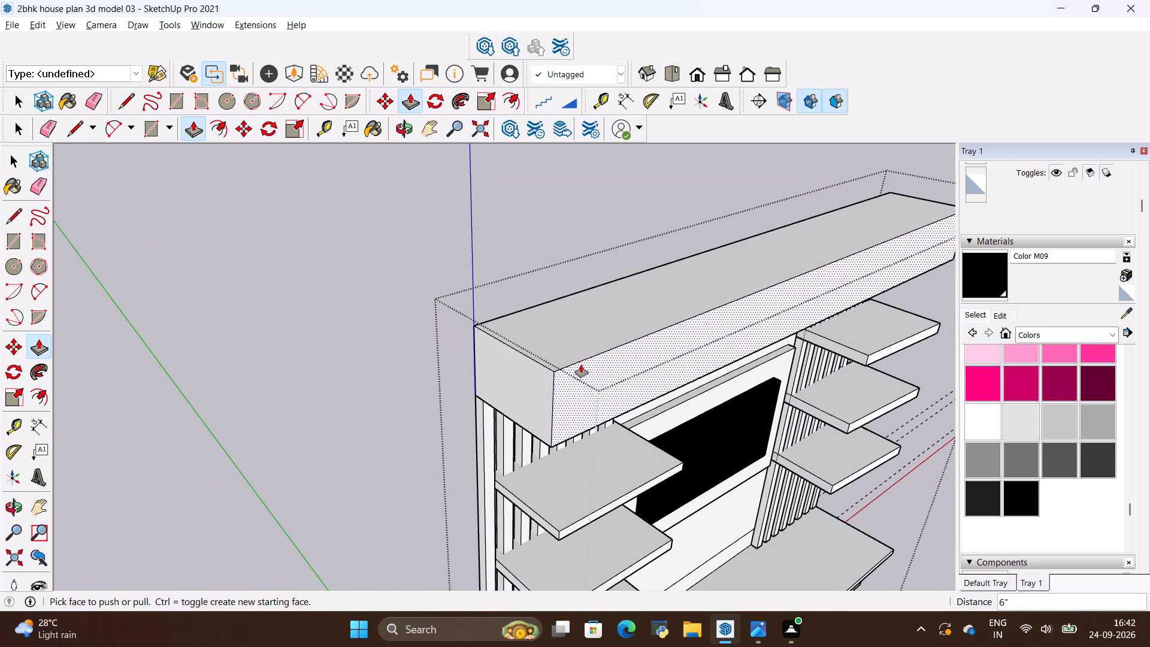
pyautogui.press('p')
pyautogui.click(632, 309)
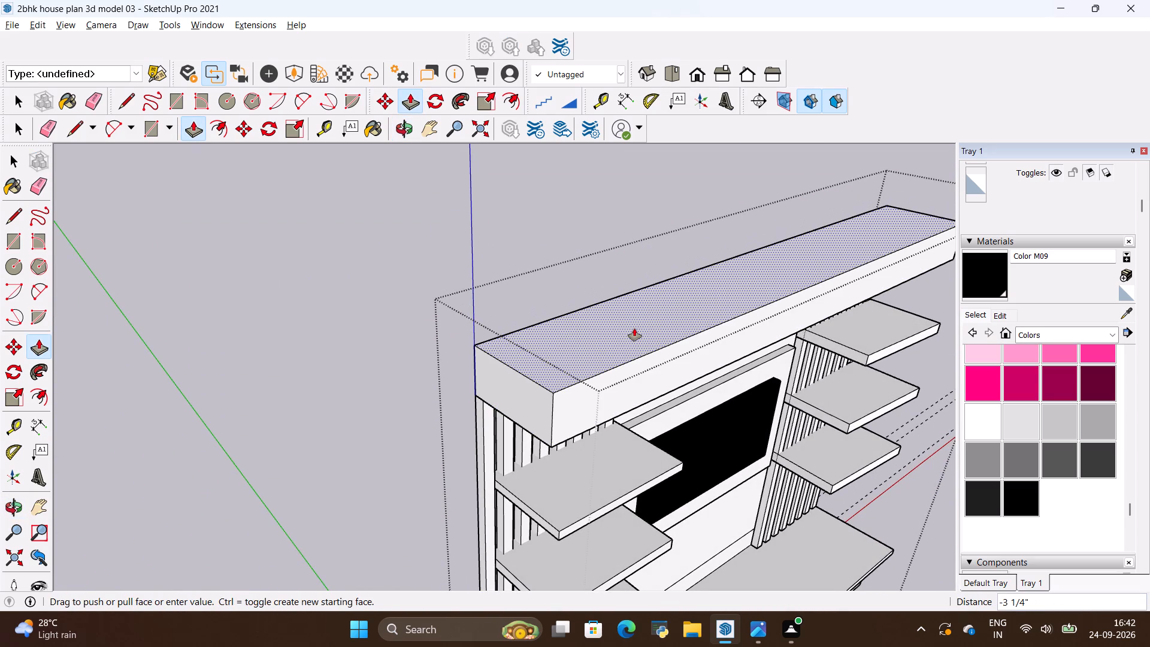
pyautogui.press('Escape')
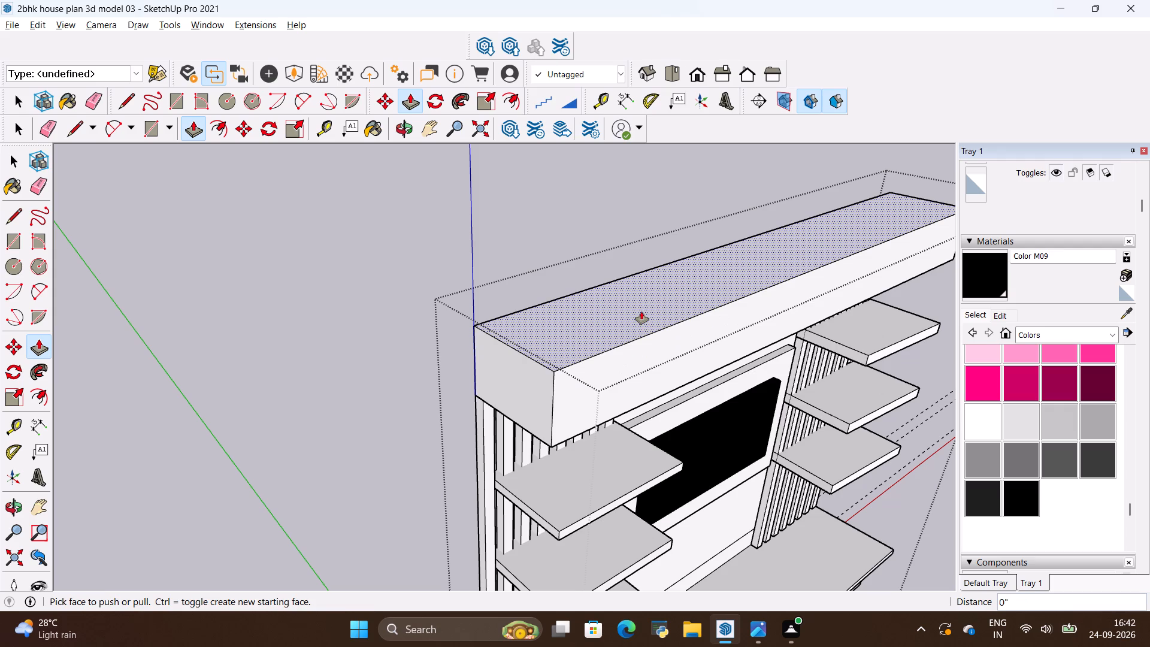
pyautogui.click(641, 312)
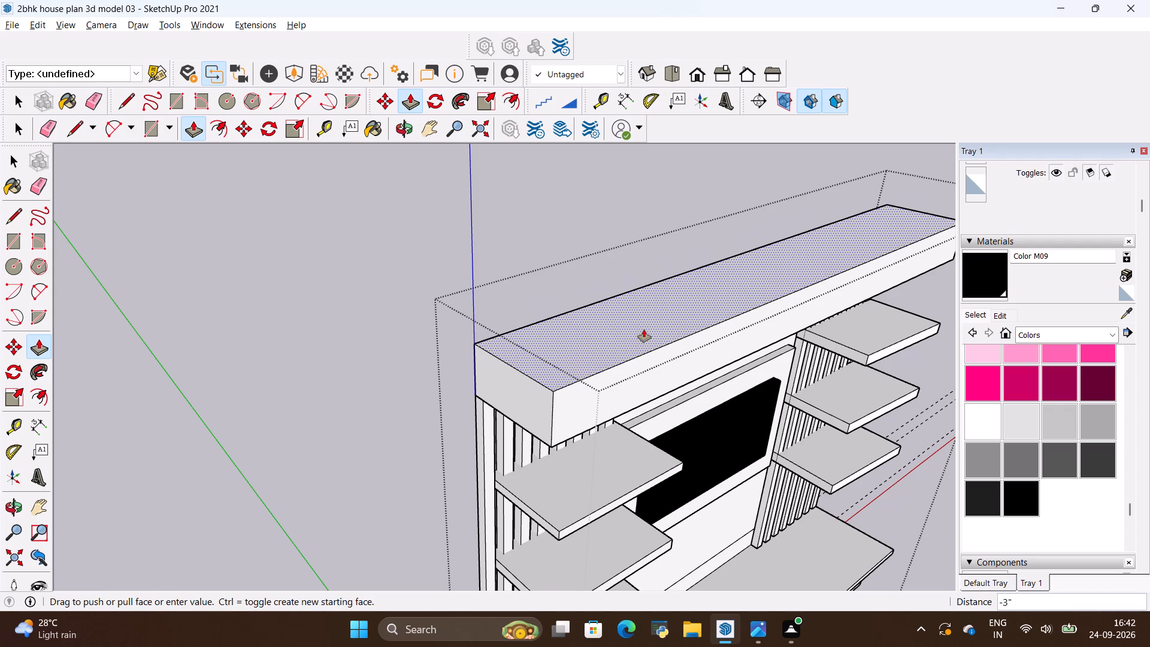
pyautogui.press('BackSpace')
pyautogui.press('6')
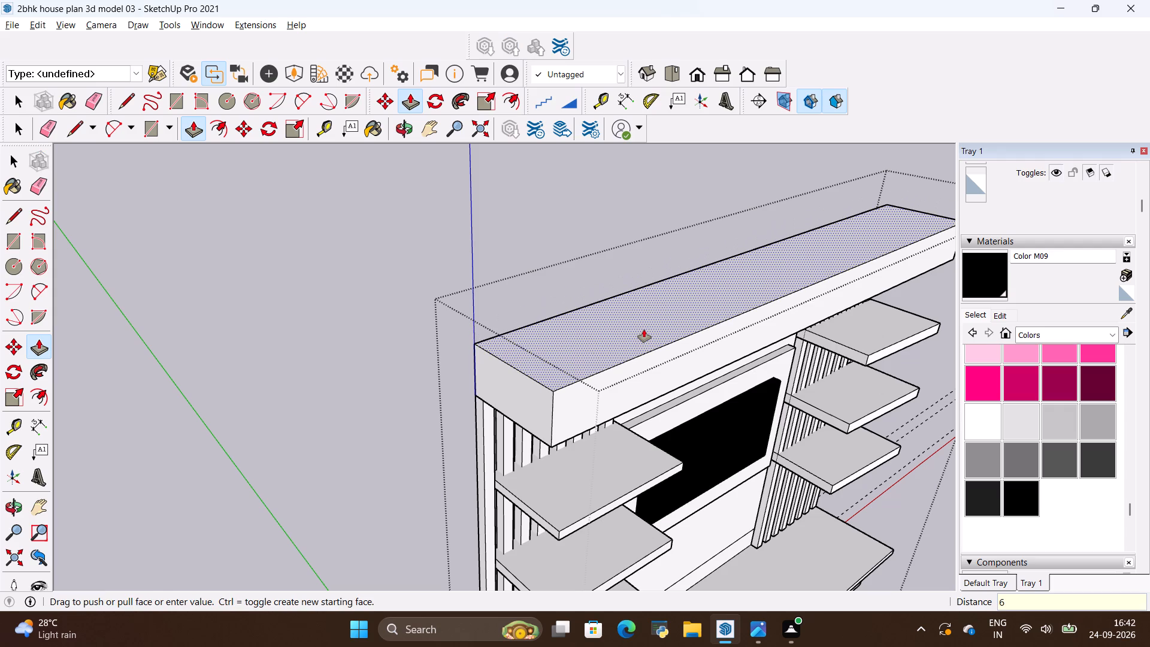
pyautogui.hotkey('shift', '"')
pyautogui.press('Return')
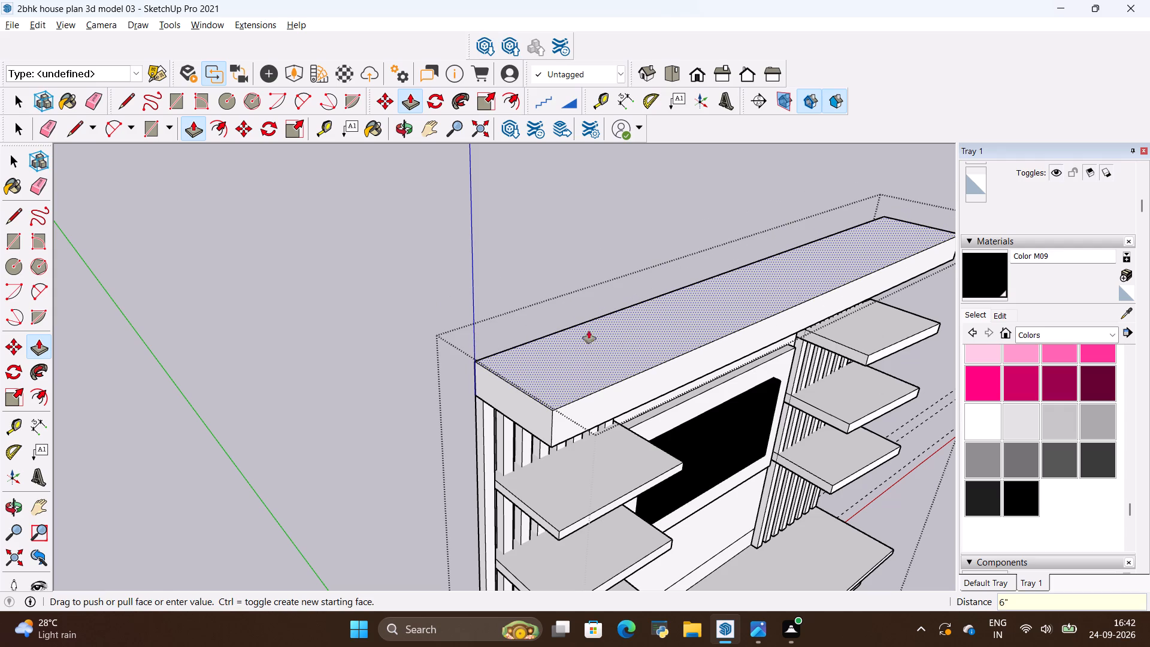
pyautogui.press('space')
pyautogui.click(409, 306)
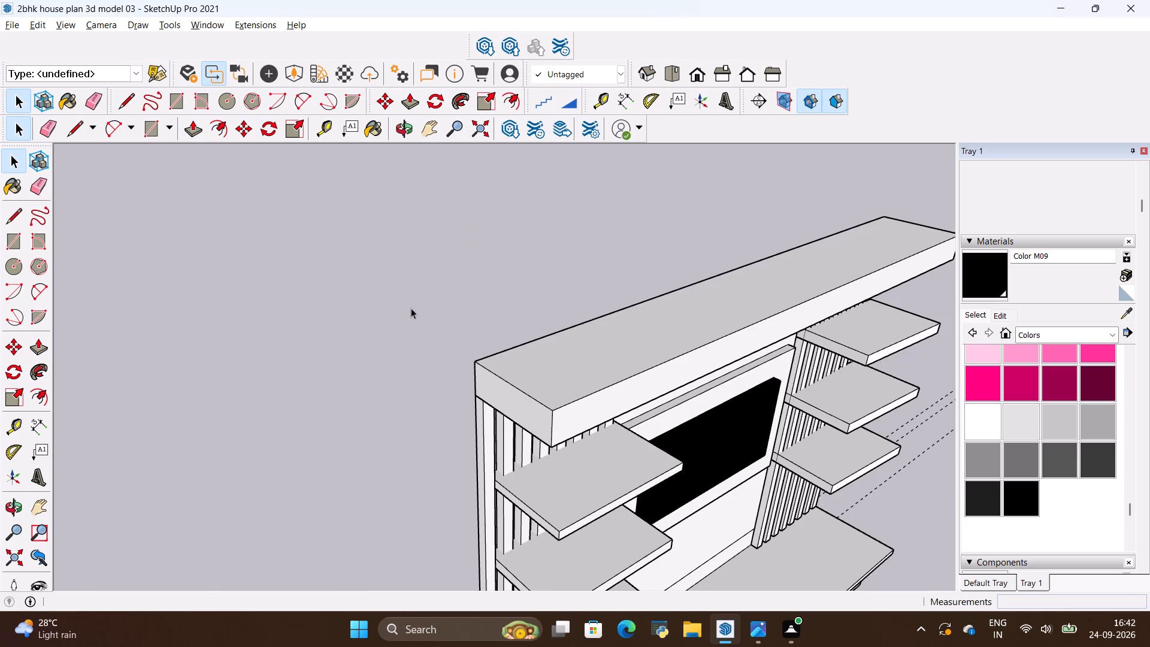
# Examine the complete wall unit from both sides, comparing the header, shelves and console.
pyautogui.scroll(-11, 468, 359)
pyautogui.scroll(4, 498, 426)
pyautogui.moveTo(467, 442); pyautogui.dragTo(515, 388, button='middle')
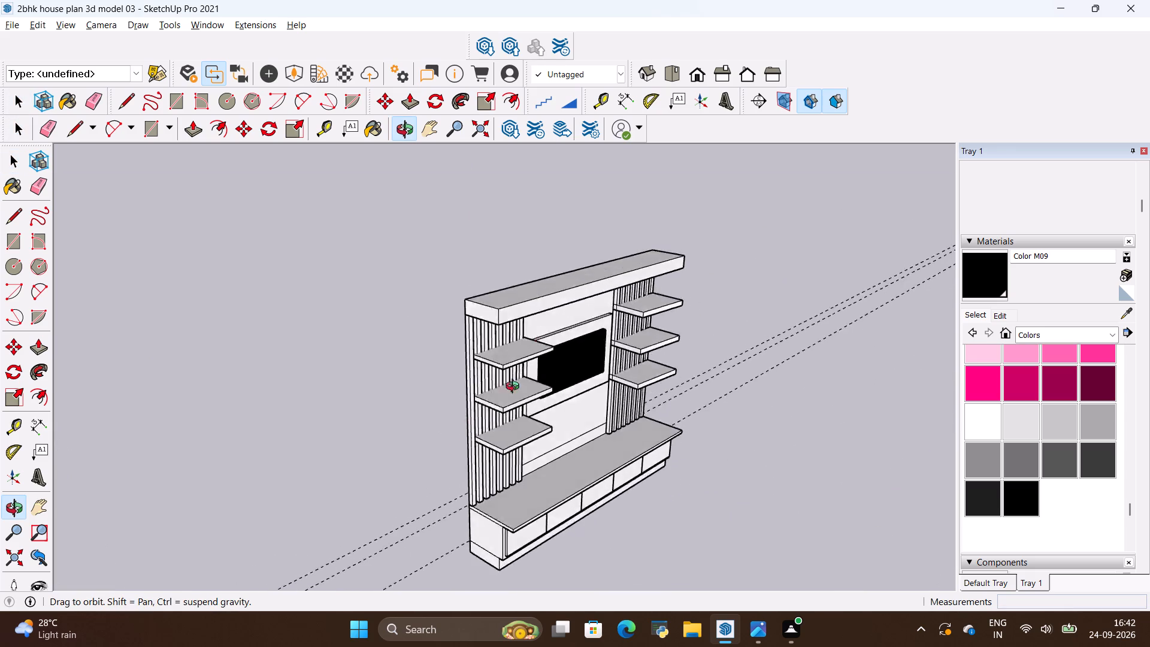
pyautogui.moveTo(515, 388); pyautogui.dragTo(361, 332, button='middle')
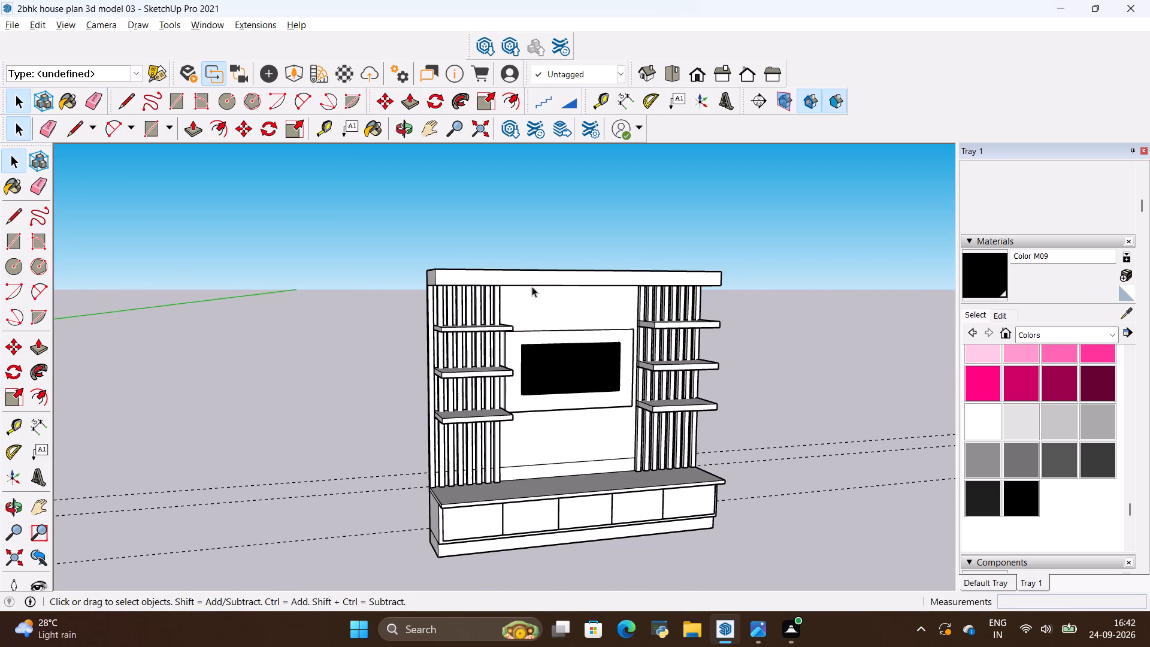
pyautogui.scroll(3, 532, 284)
pyautogui.scroll(-5, 534, 262)
pyautogui.moveTo(655, 330); pyautogui.dragTo(392, 354, button='middle')
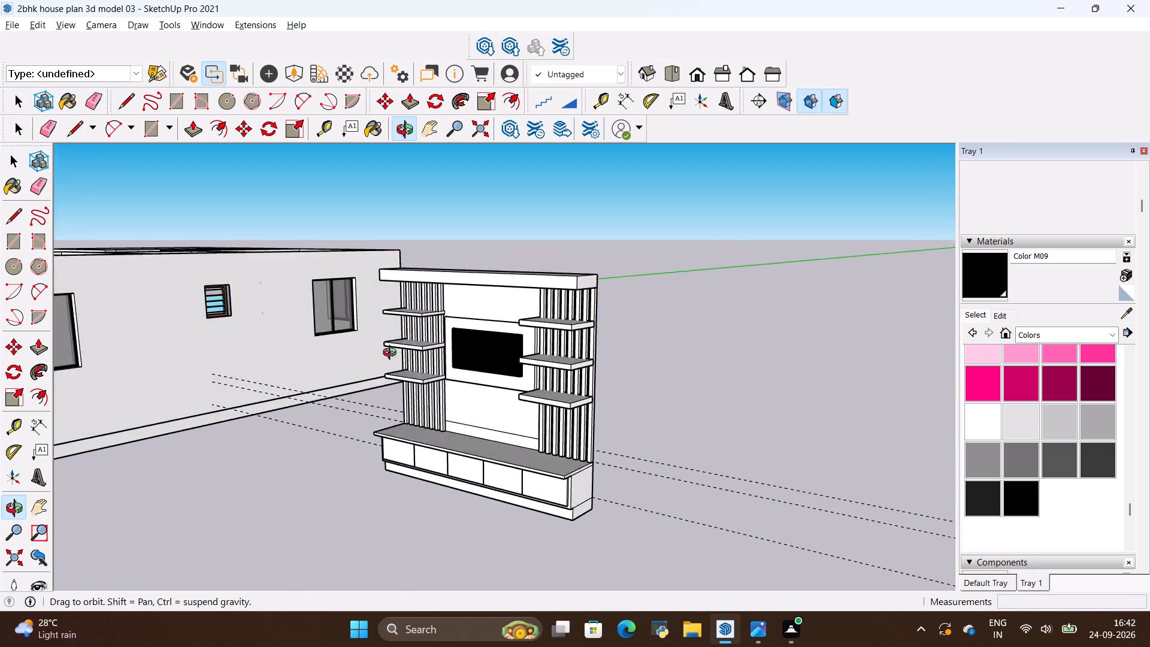
pyautogui.moveTo(392, 354); pyautogui.dragTo(754, 395, button='middle')
pyautogui.moveTo(507, 391); pyautogui.dragTo(583, 395, button='middle')
pyautogui.scroll(2, 491, 304)
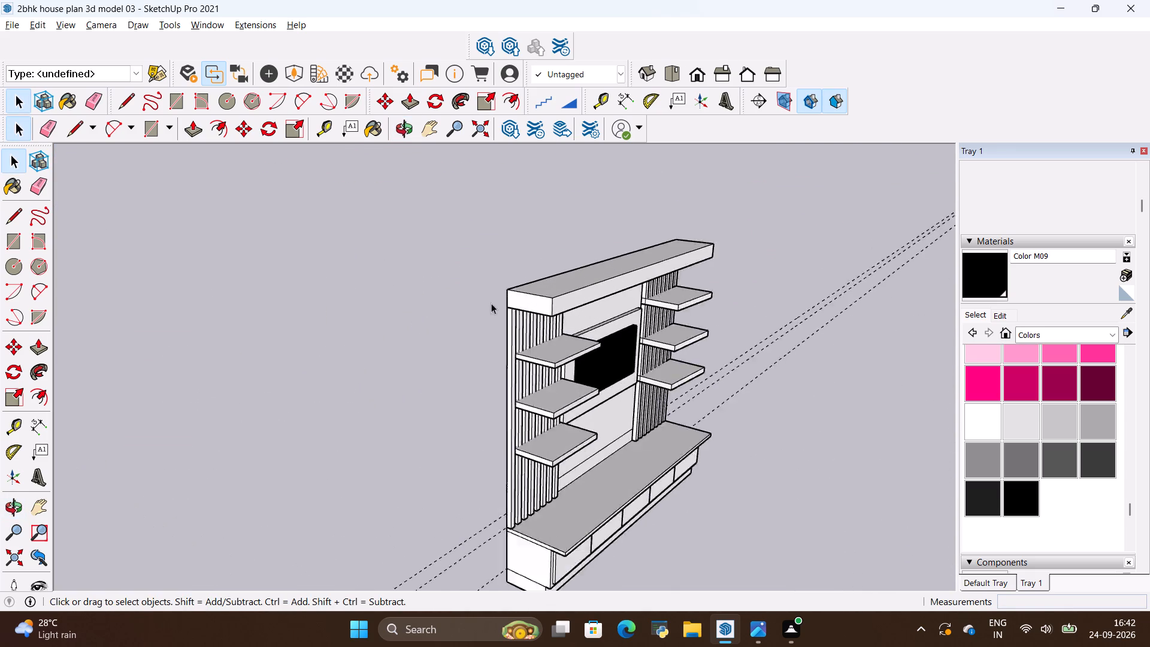
pyautogui.scroll(8, 491, 303)
pyautogui.scroll(-12, 559, 312)
pyautogui.scroll(4, 544, 512)
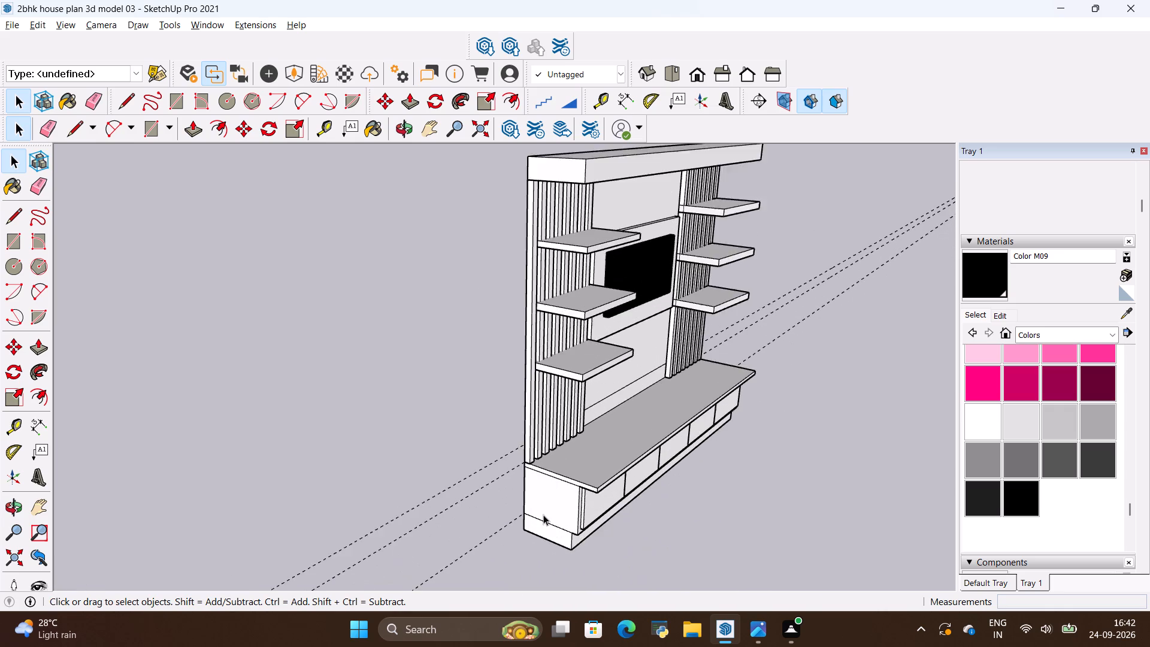
pyautogui.scroll(1, 543, 515)
# Open the TV wall unit's group for editing, with the leftmost drawer front in close view.
pyautogui.click(441, 397)
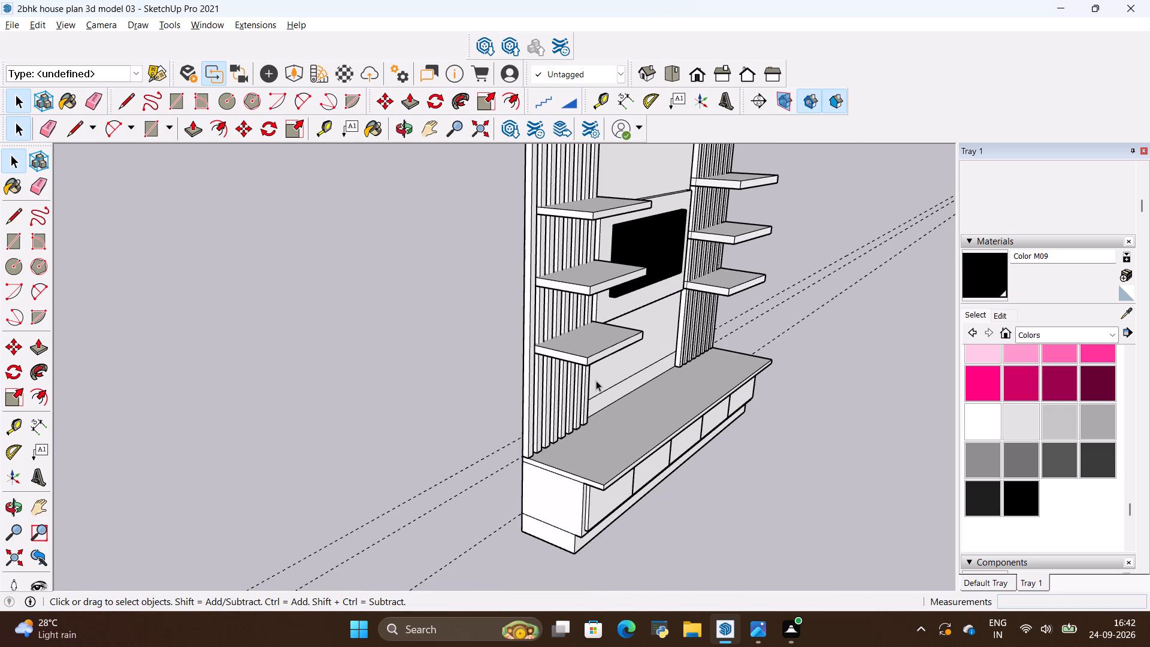
pyautogui.doubleClick(598, 379)
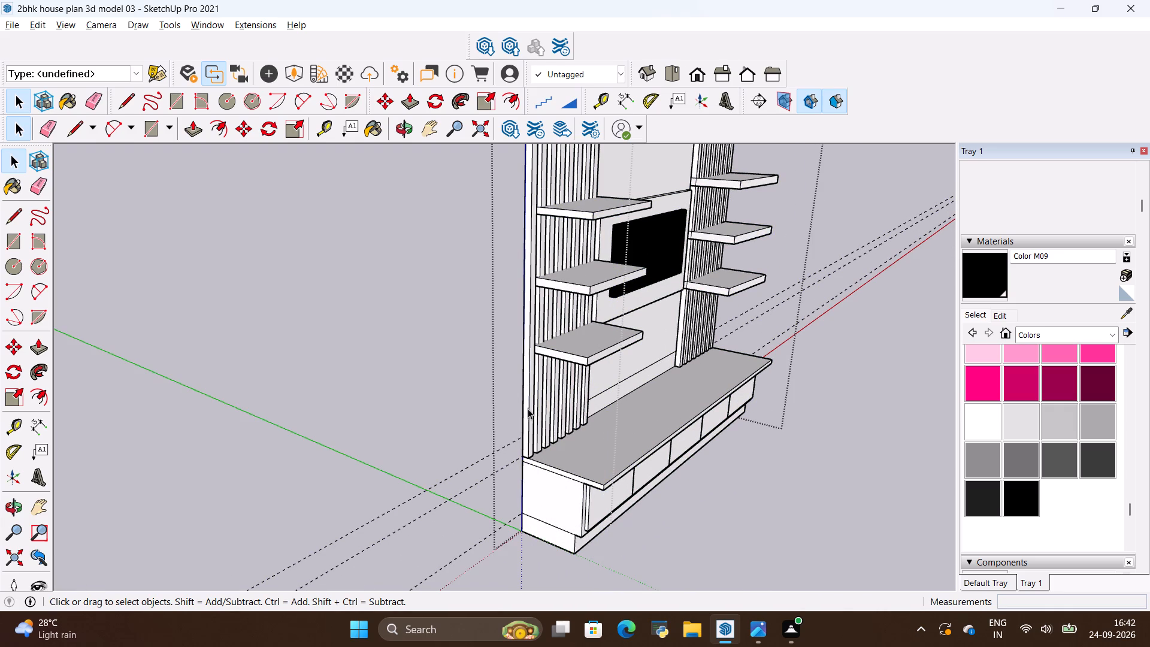
pyautogui.moveTo(528, 409); pyautogui.dragTo(549, 398)
pyautogui.moveTo(555, 396); pyautogui.dragTo(603, 385)
pyautogui.scroll(5, 579, 410)
pyautogui.moveTo(581, 419); pyautogui.dragTo(414, 431, button='middle')
pyautogui.scroll(-5, 568, 403)
pyautogui.click(478, 364)
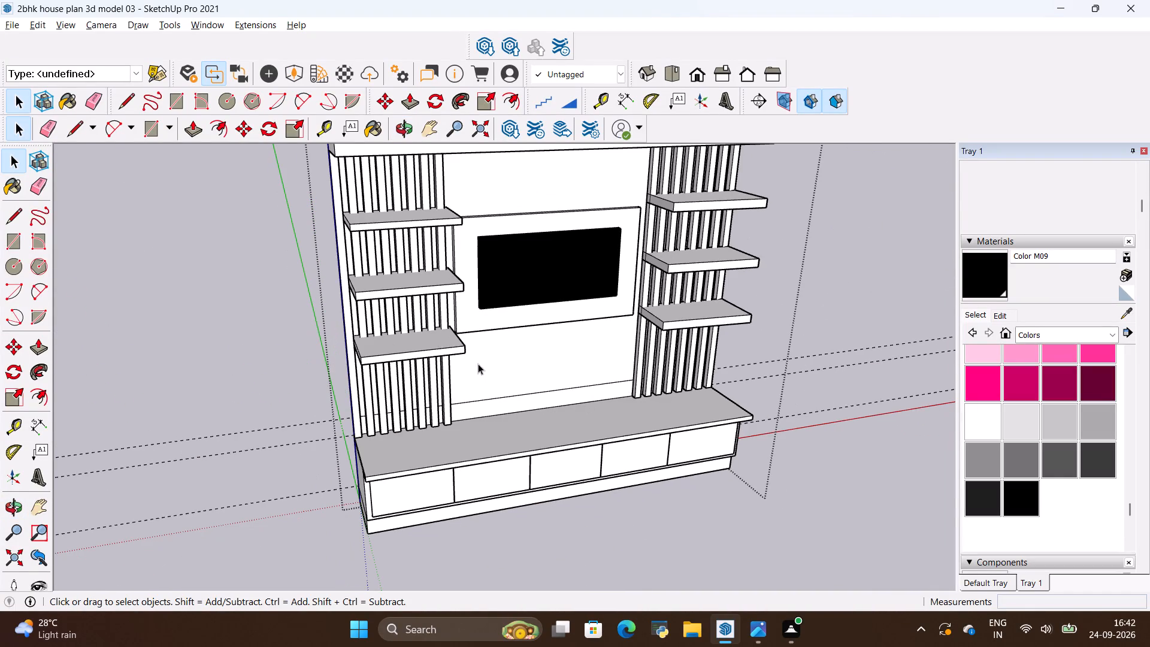
pyautogui.scroll(-5, 687, 422)
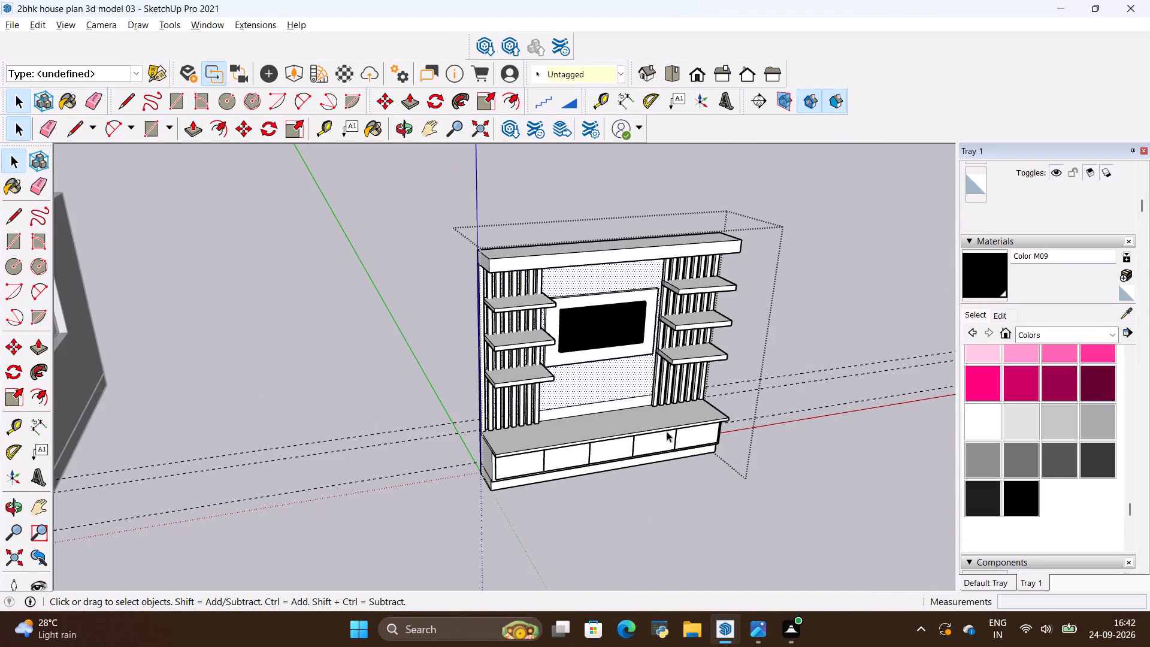
pyautogui.scroll(20, 539, 473)
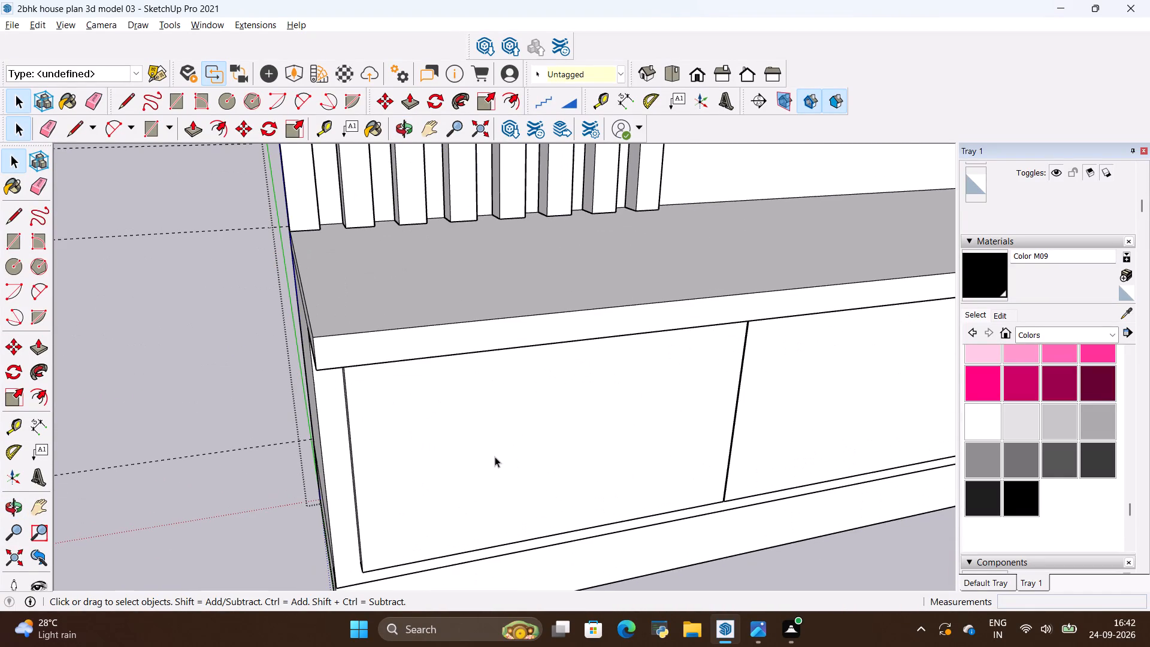
pyautogui.scroll(4, 426, 500)
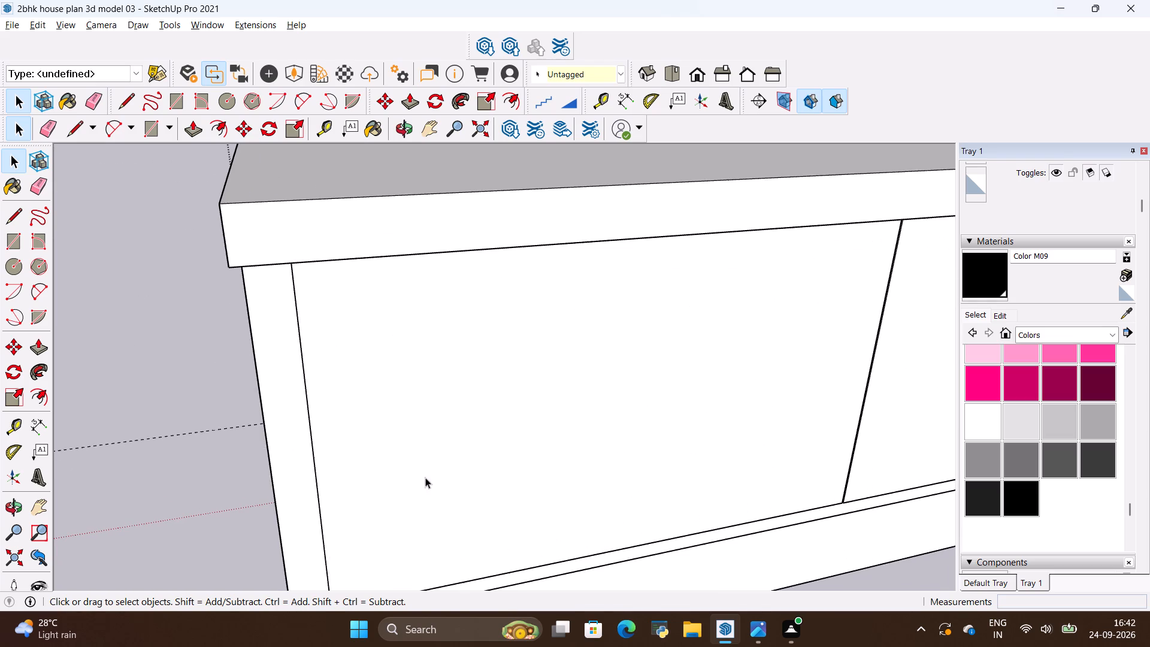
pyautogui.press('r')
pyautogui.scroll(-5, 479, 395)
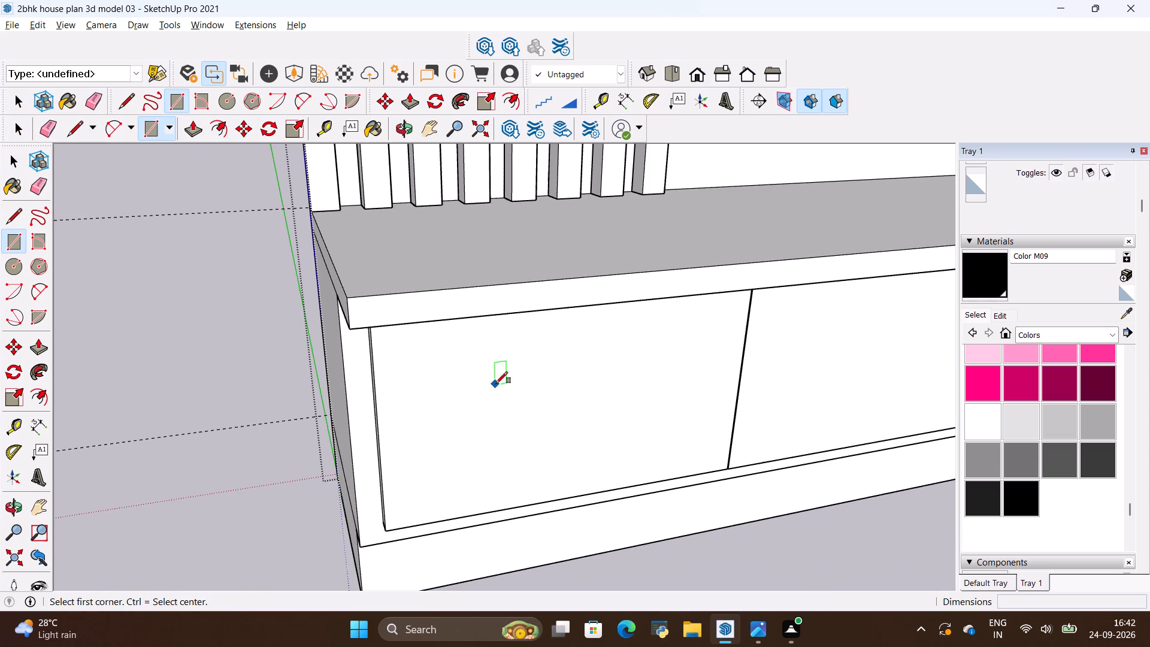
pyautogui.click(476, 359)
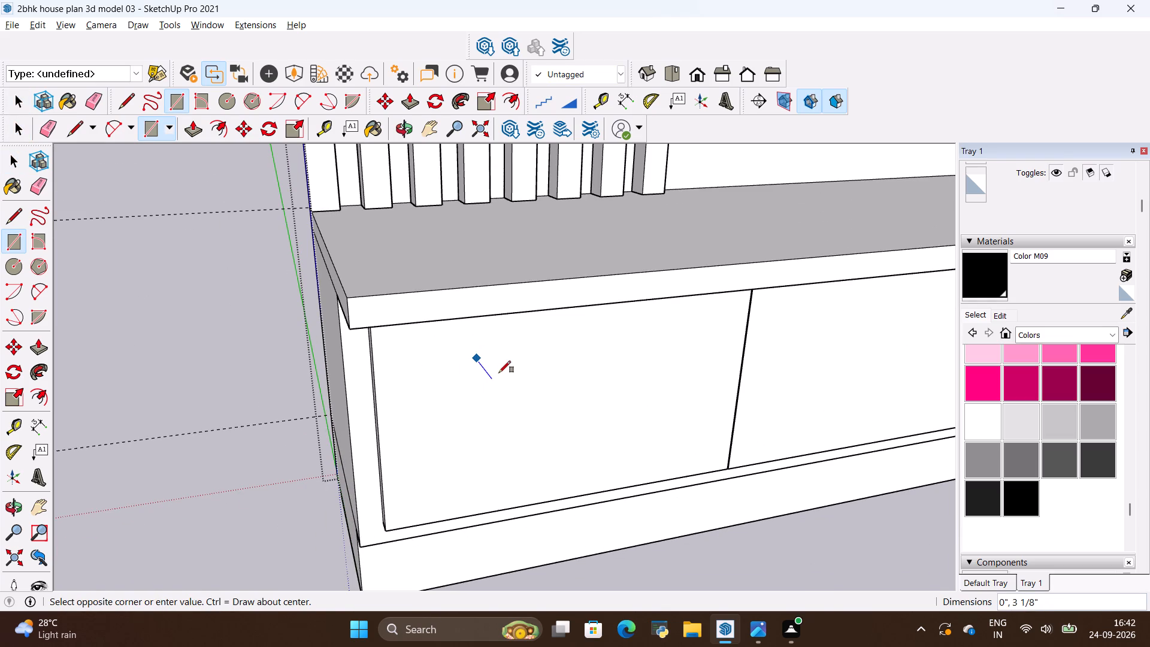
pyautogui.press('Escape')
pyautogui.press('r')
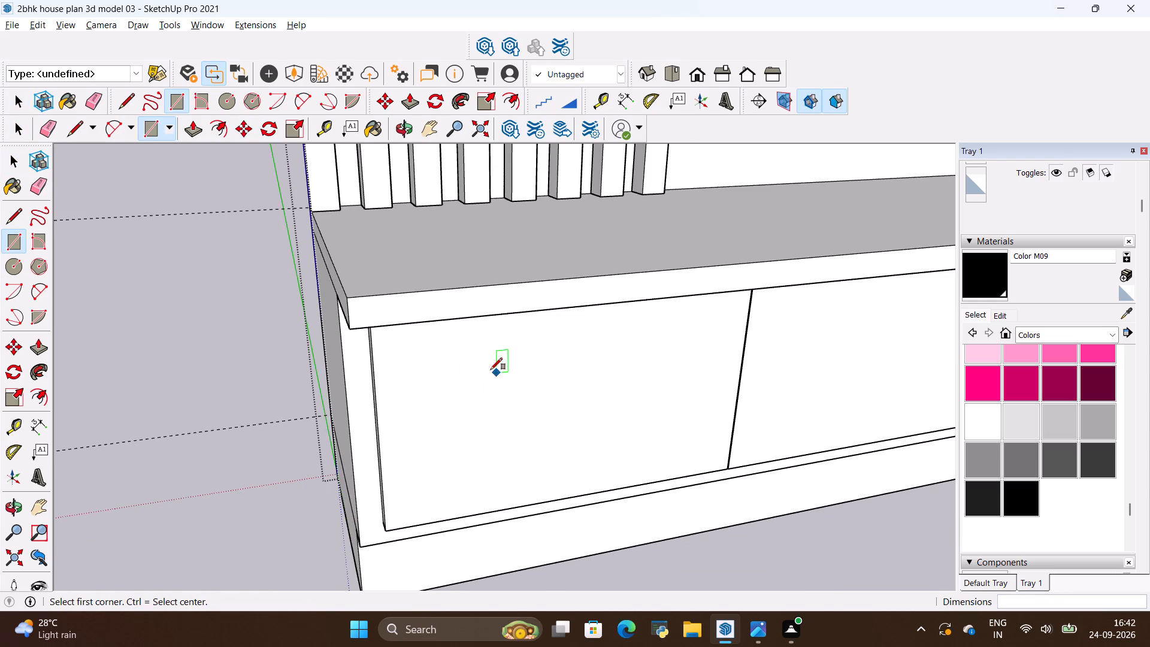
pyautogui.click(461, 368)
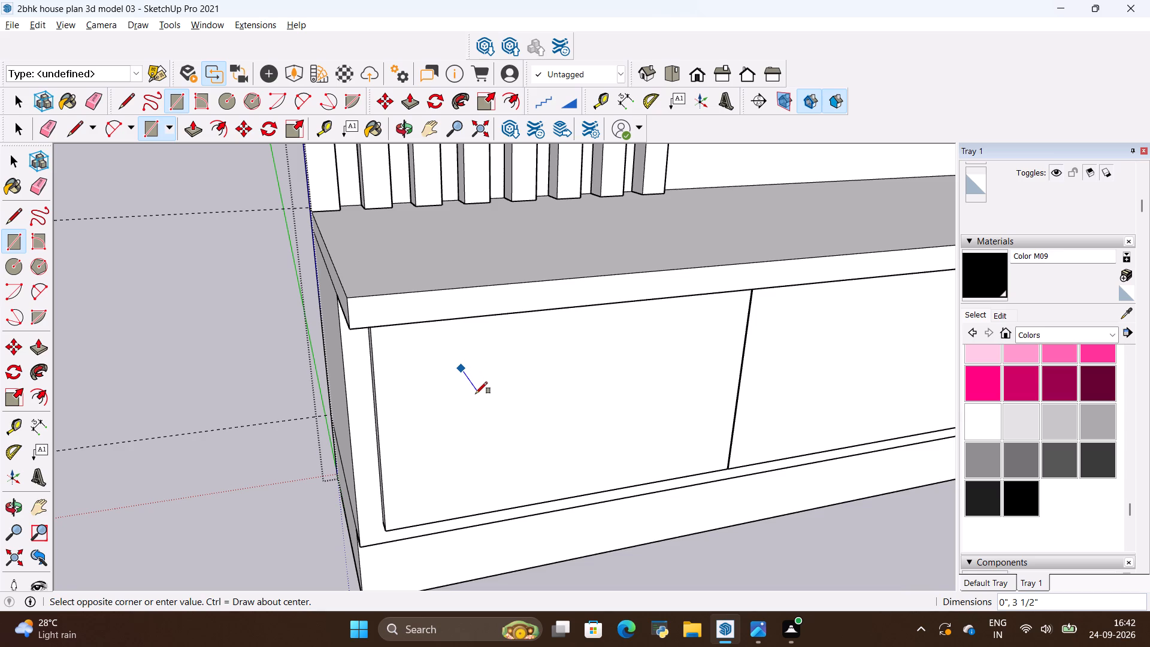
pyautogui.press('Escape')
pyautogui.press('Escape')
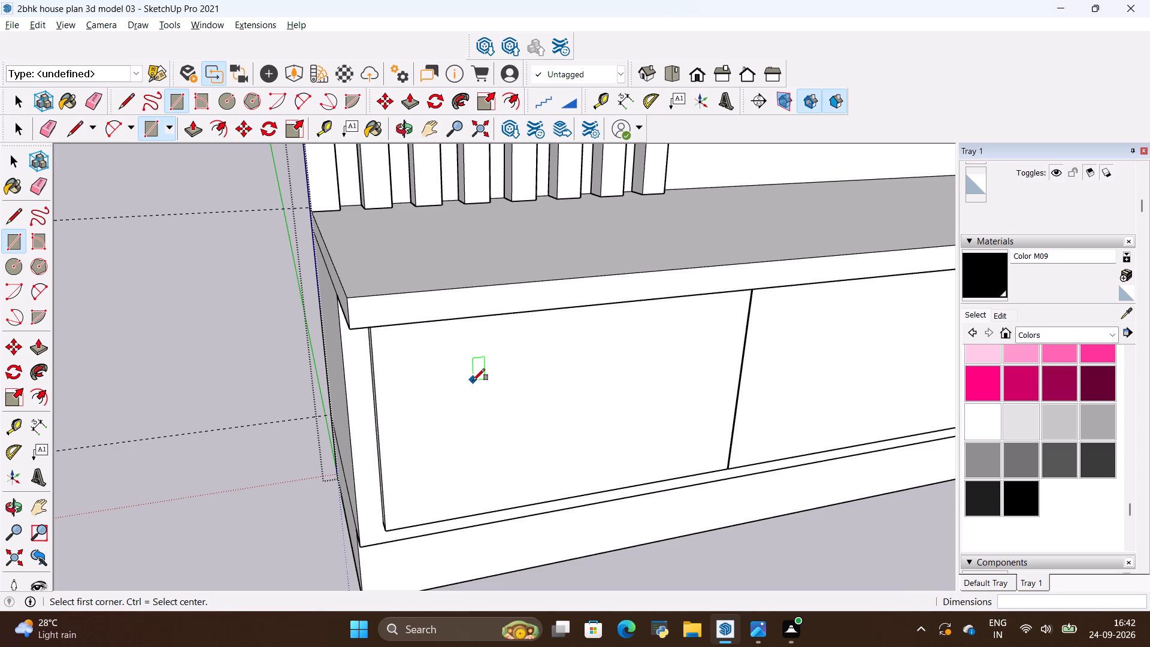
# Draw a 2" by 2" square on the upper-left area of the leftmost drawer front.
pyautogui.click(447, 364)
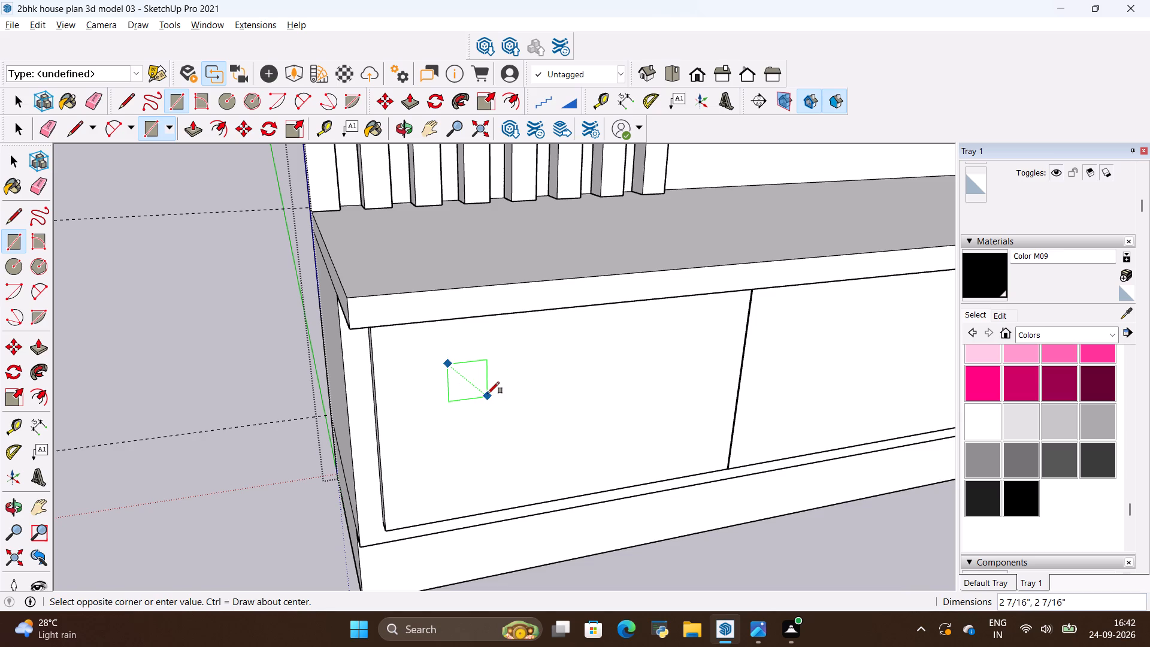
pyautogui.moveTo(486, 394); pyautogui.dragTo(456, 328, button='middle')
pyautogui.scroll(5, 433, 294)
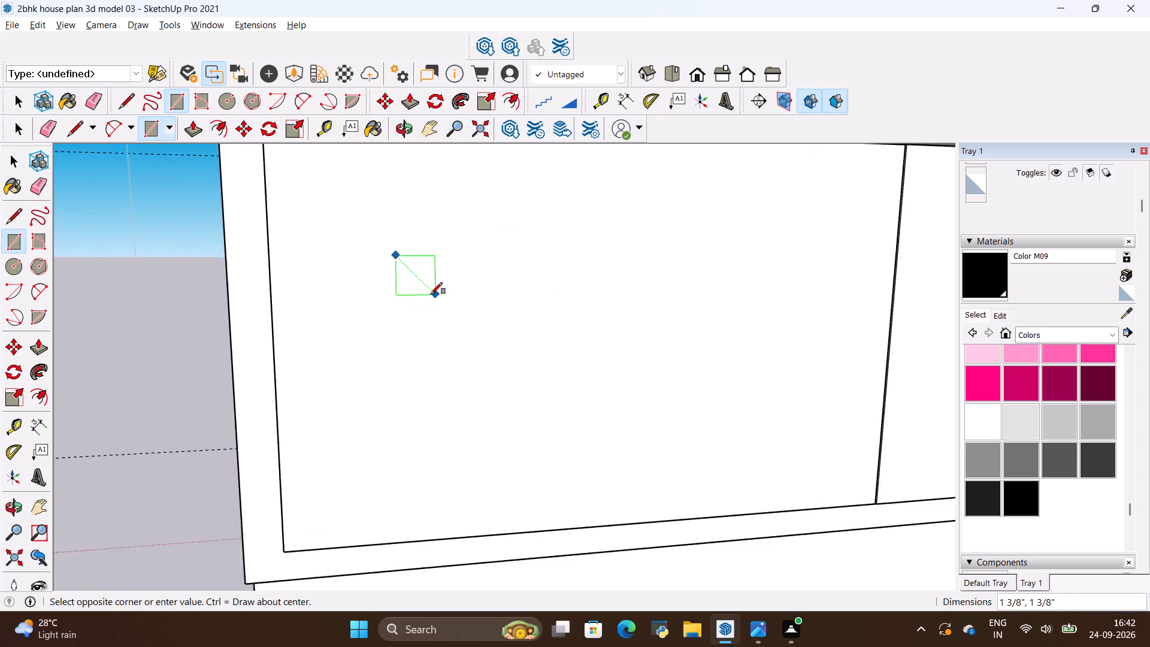
pyautogui.scroll(2, 431, 294)
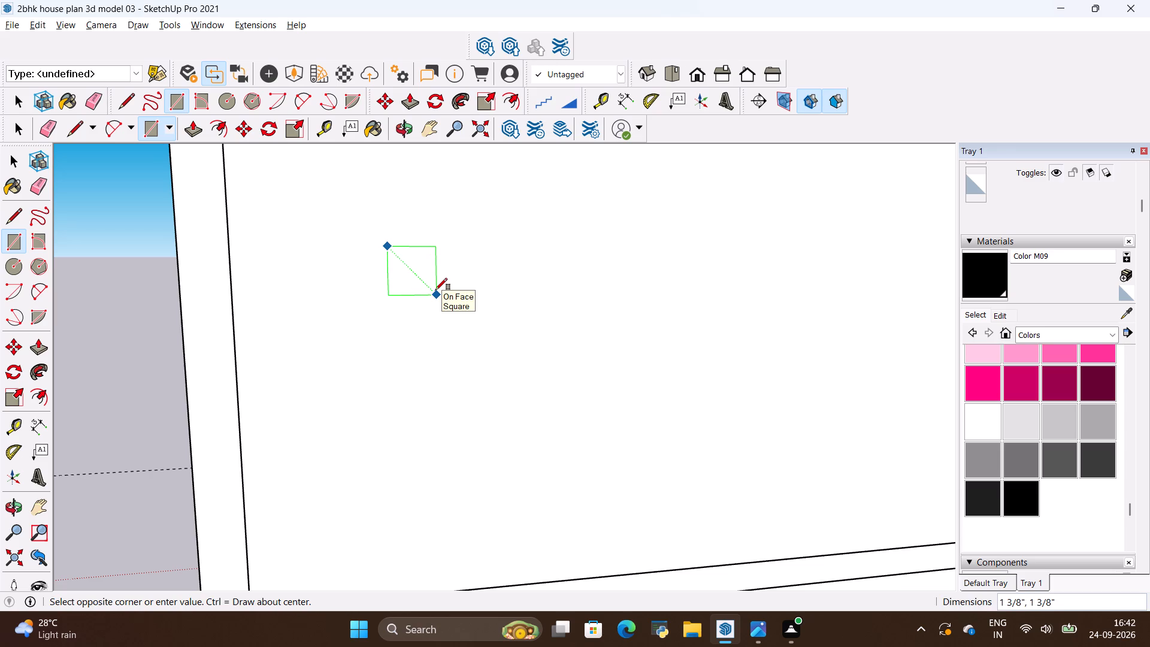
pyautogui.scroll(-7, 444, 295)
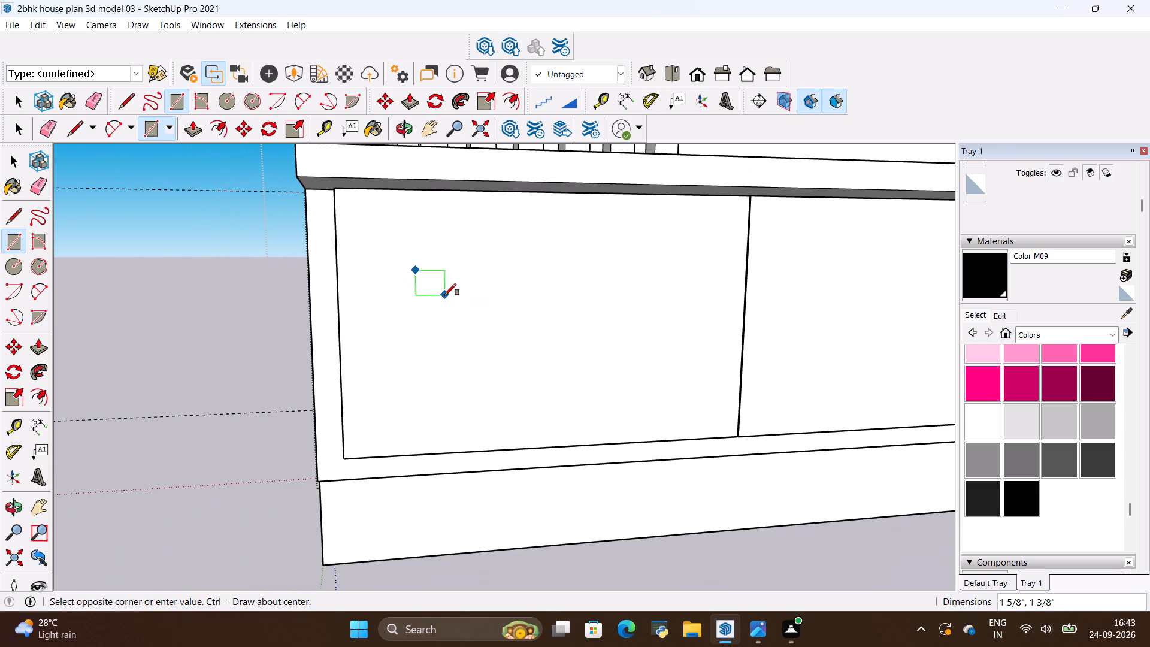
pyautogui.press('BackSpace')
pyautogui.write('2"')
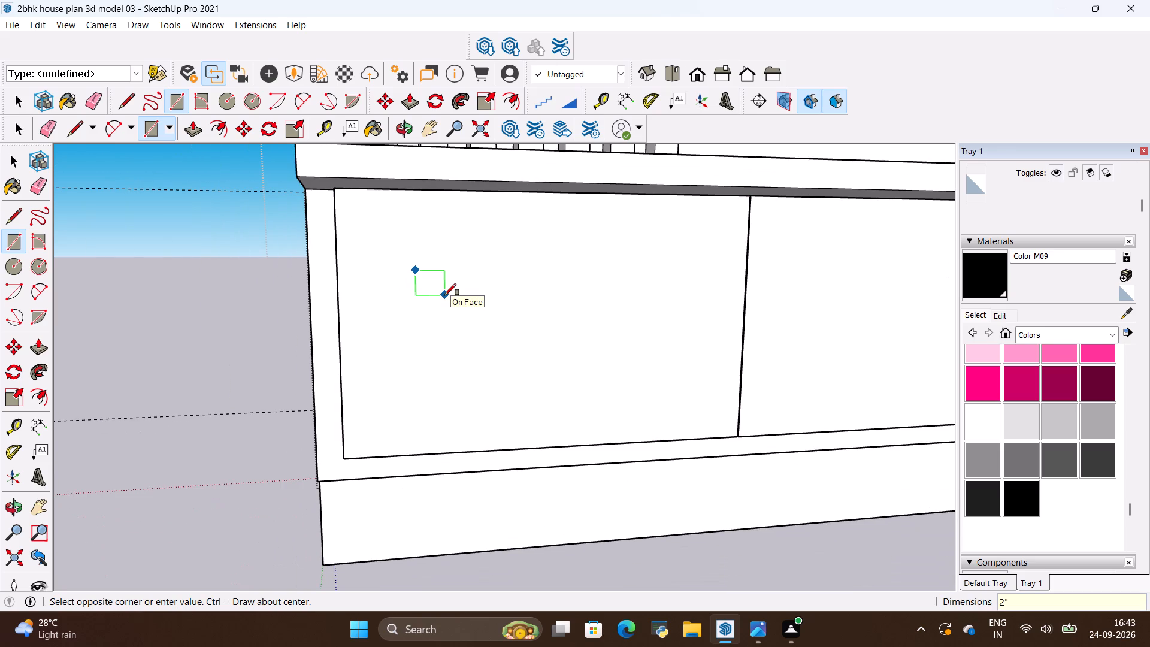
pyautogui.write(',2"')
pyautogui.press('Return')
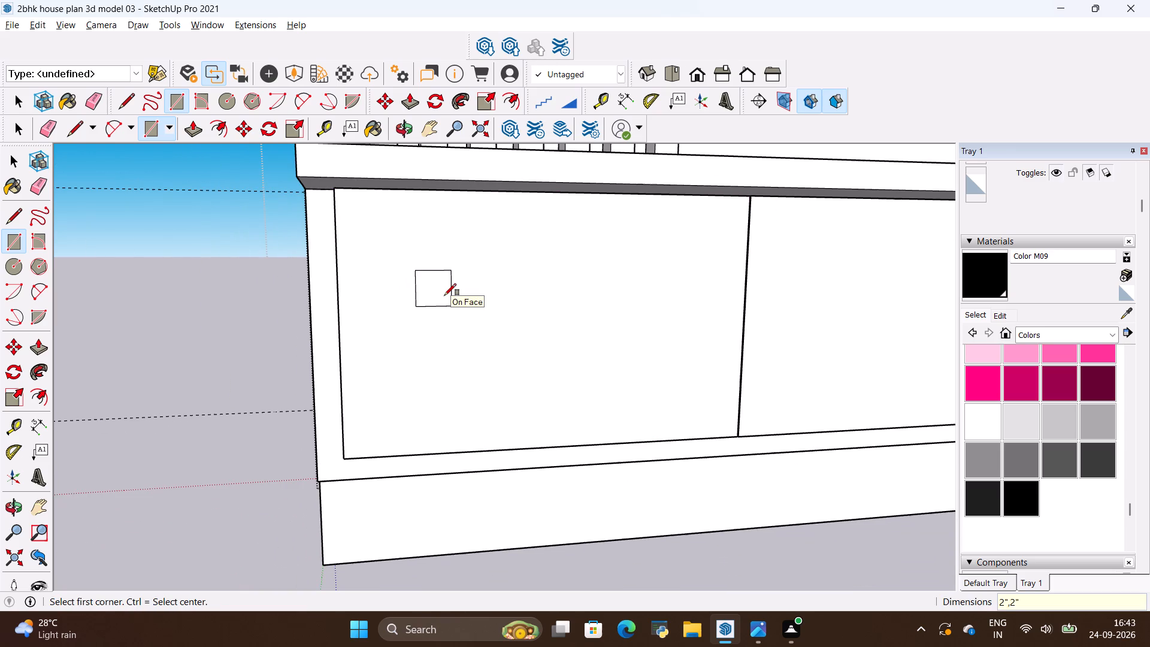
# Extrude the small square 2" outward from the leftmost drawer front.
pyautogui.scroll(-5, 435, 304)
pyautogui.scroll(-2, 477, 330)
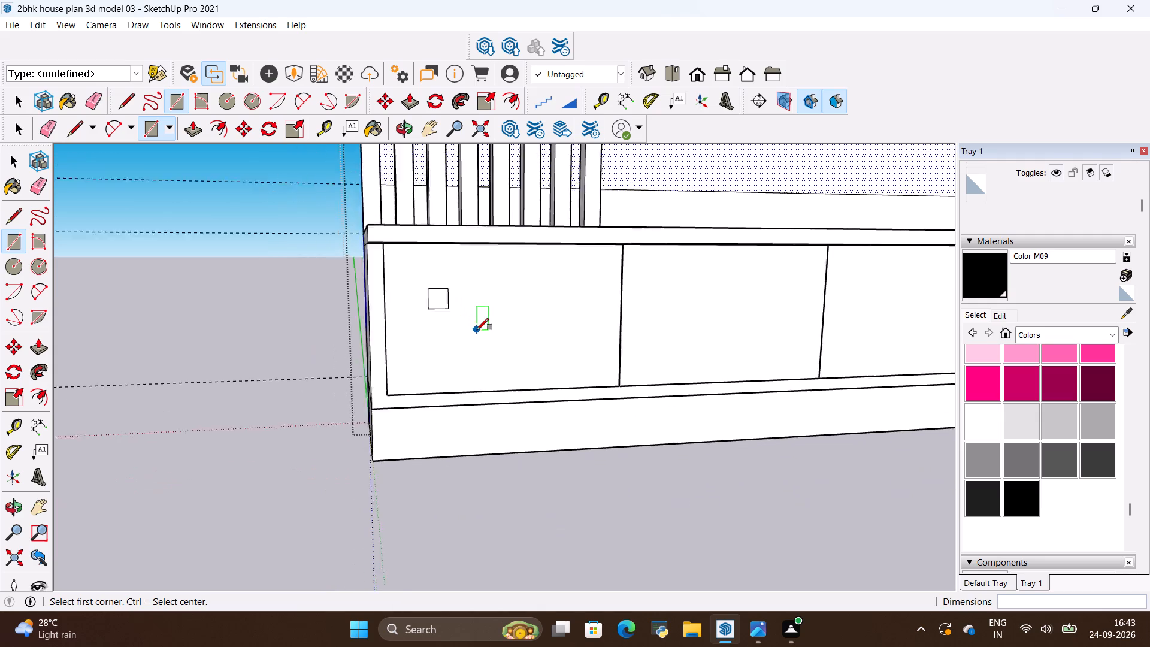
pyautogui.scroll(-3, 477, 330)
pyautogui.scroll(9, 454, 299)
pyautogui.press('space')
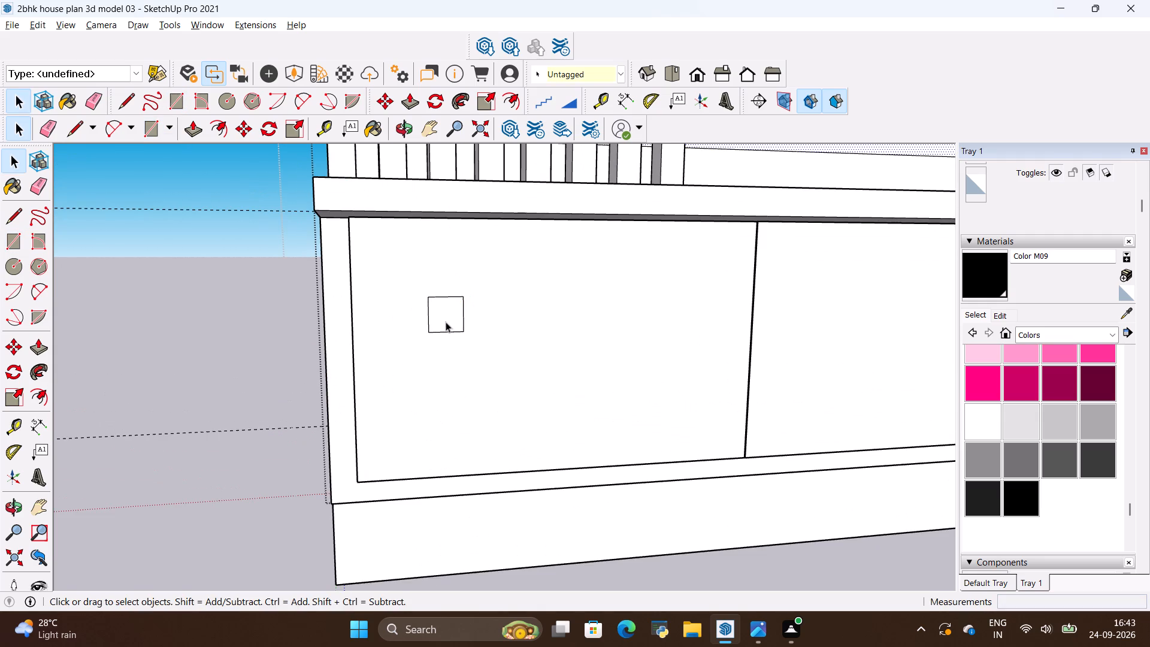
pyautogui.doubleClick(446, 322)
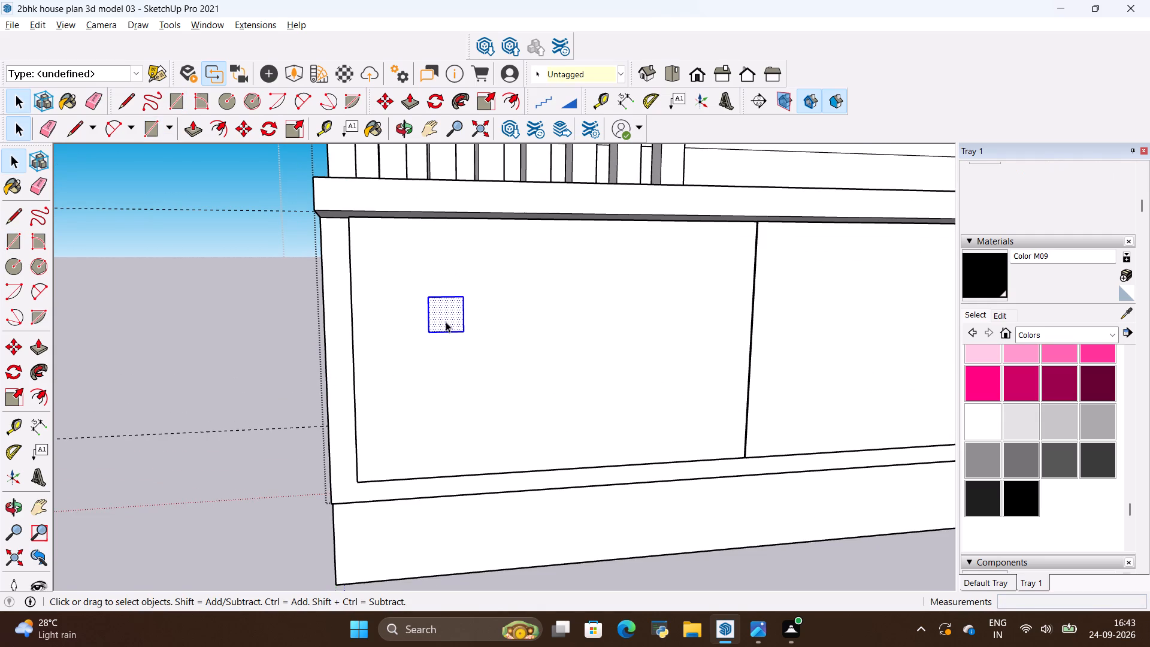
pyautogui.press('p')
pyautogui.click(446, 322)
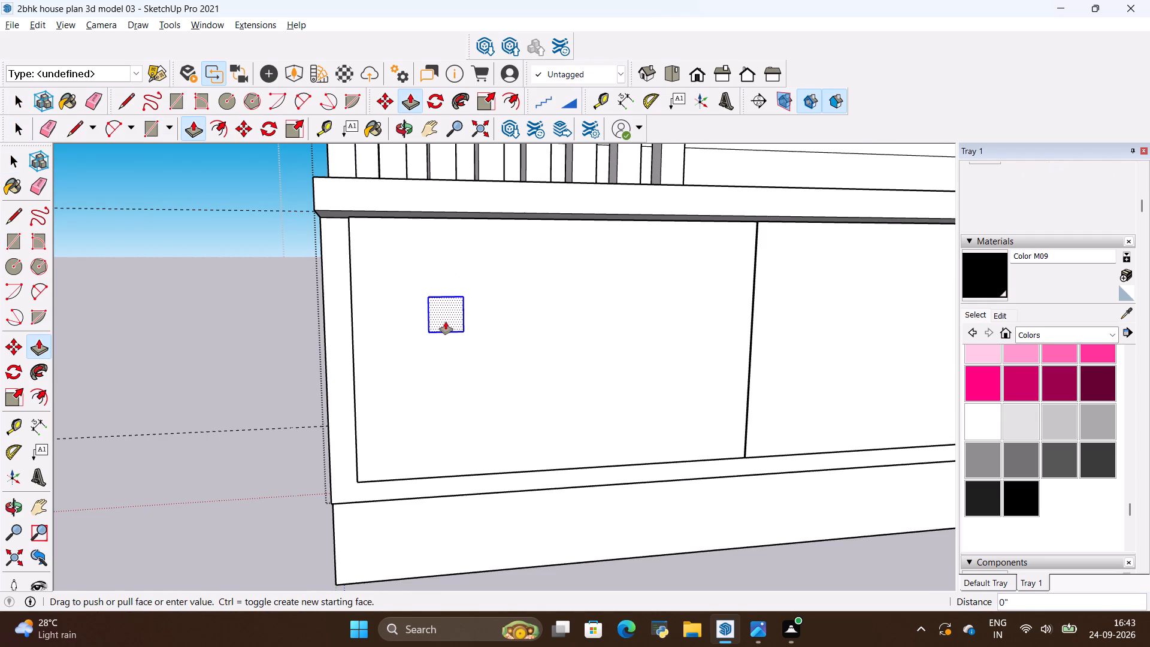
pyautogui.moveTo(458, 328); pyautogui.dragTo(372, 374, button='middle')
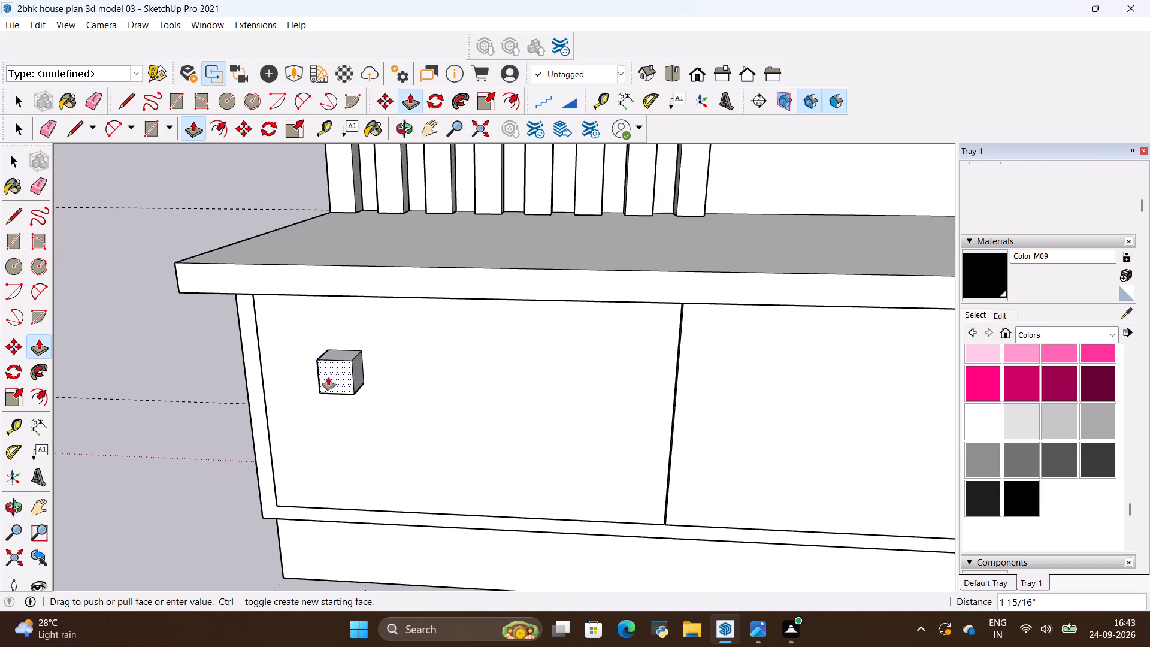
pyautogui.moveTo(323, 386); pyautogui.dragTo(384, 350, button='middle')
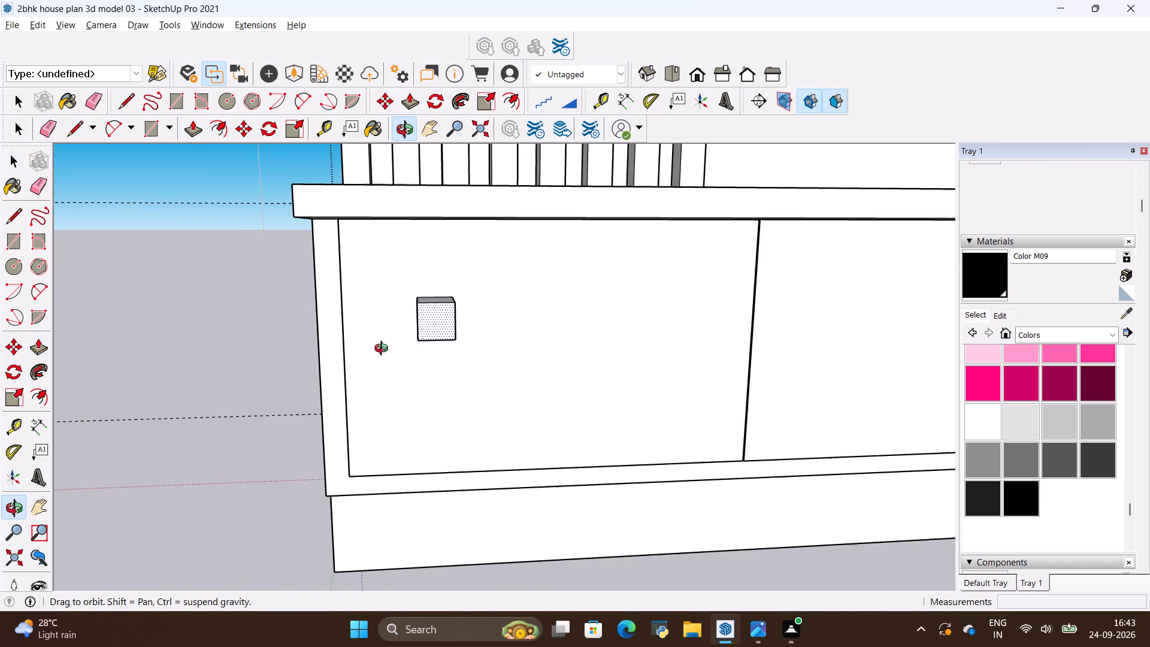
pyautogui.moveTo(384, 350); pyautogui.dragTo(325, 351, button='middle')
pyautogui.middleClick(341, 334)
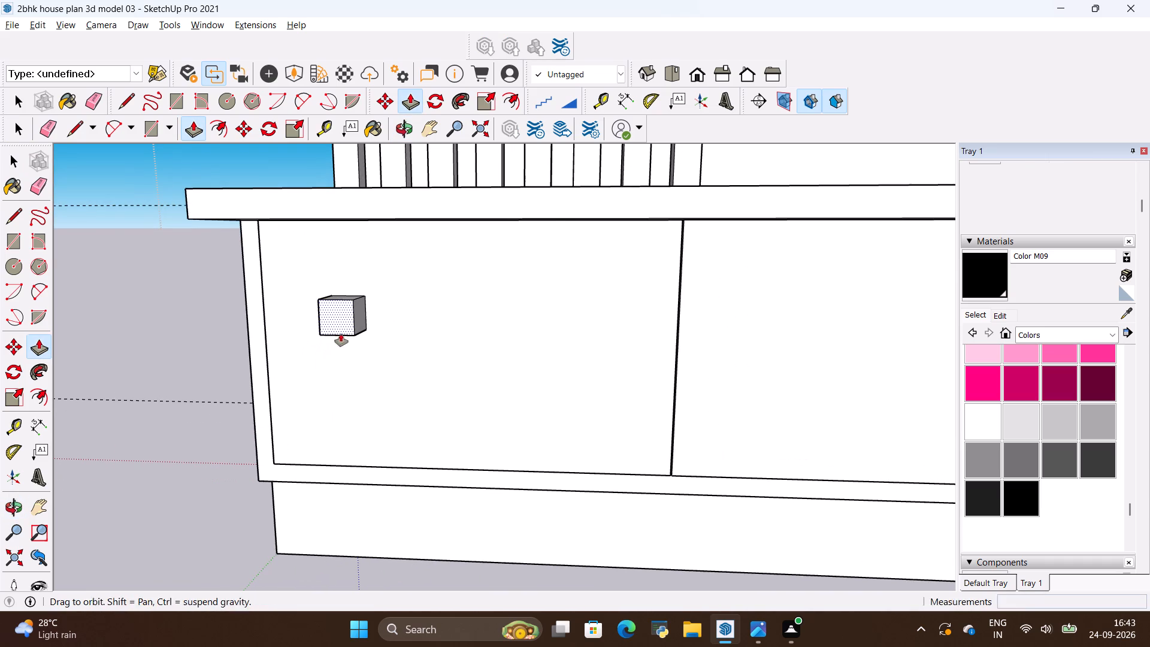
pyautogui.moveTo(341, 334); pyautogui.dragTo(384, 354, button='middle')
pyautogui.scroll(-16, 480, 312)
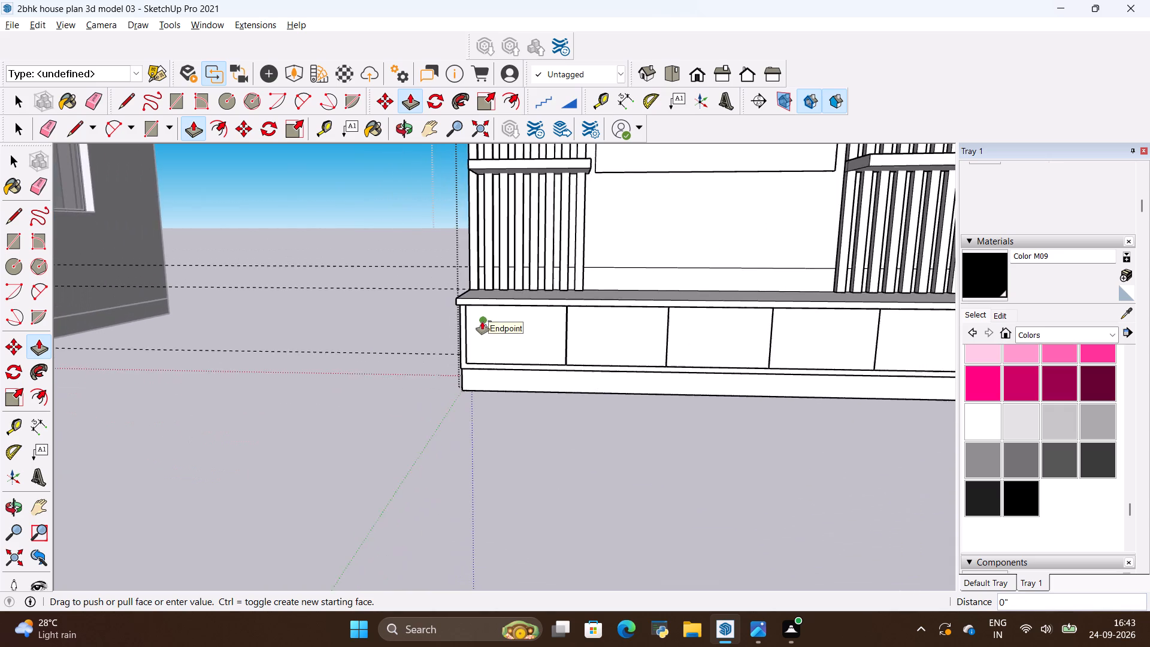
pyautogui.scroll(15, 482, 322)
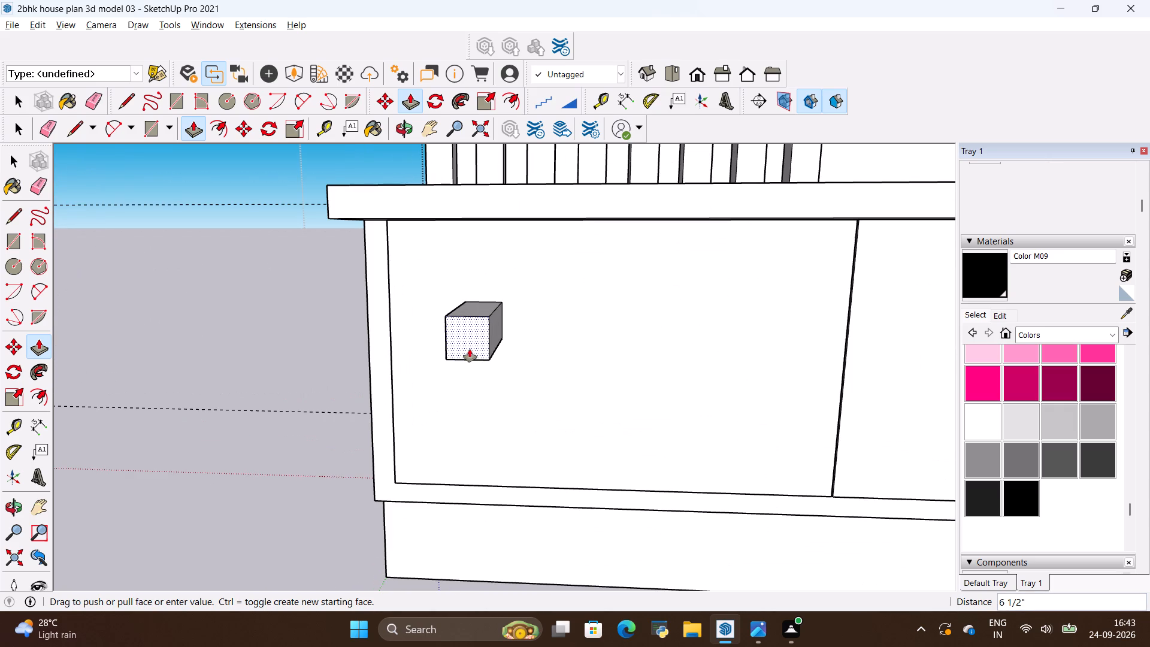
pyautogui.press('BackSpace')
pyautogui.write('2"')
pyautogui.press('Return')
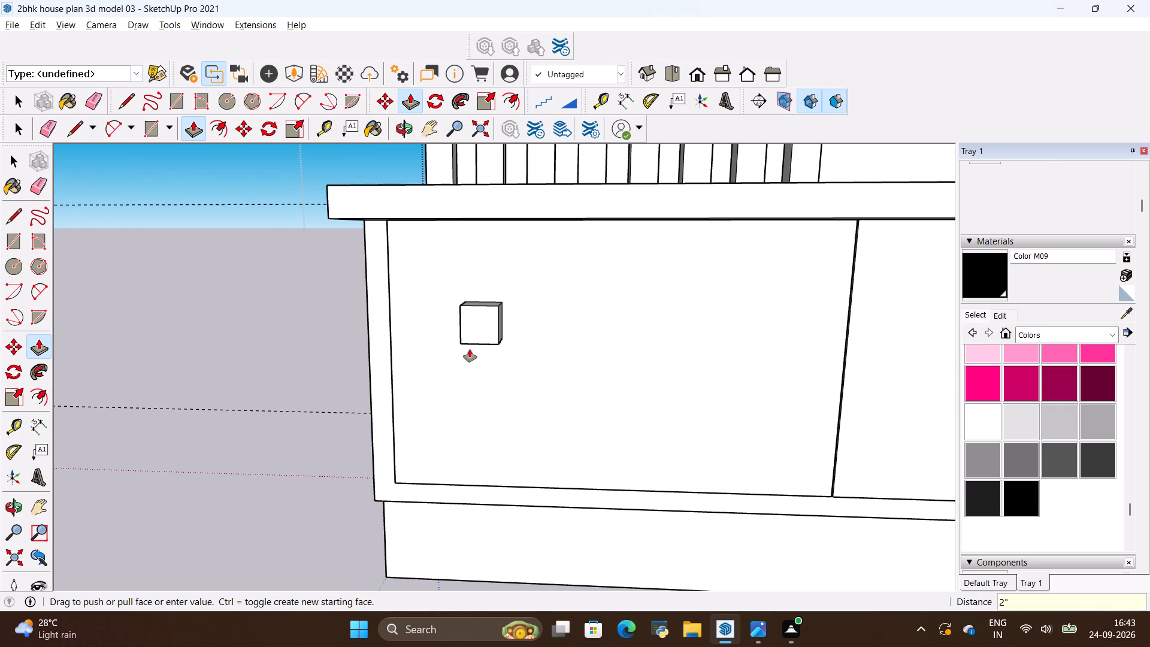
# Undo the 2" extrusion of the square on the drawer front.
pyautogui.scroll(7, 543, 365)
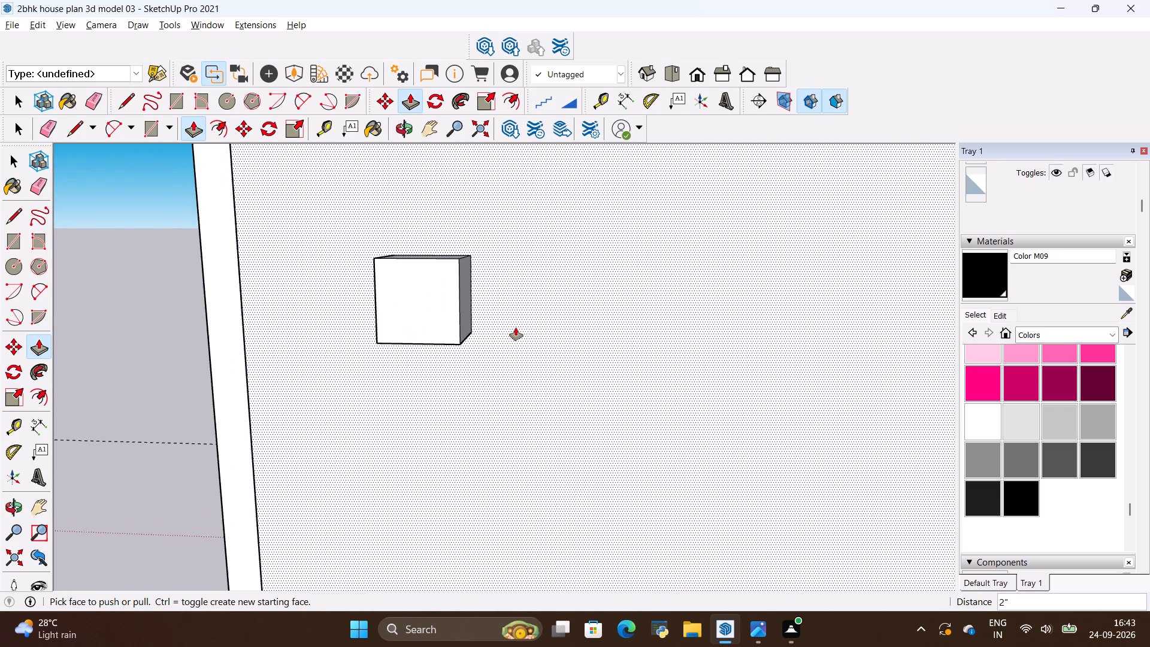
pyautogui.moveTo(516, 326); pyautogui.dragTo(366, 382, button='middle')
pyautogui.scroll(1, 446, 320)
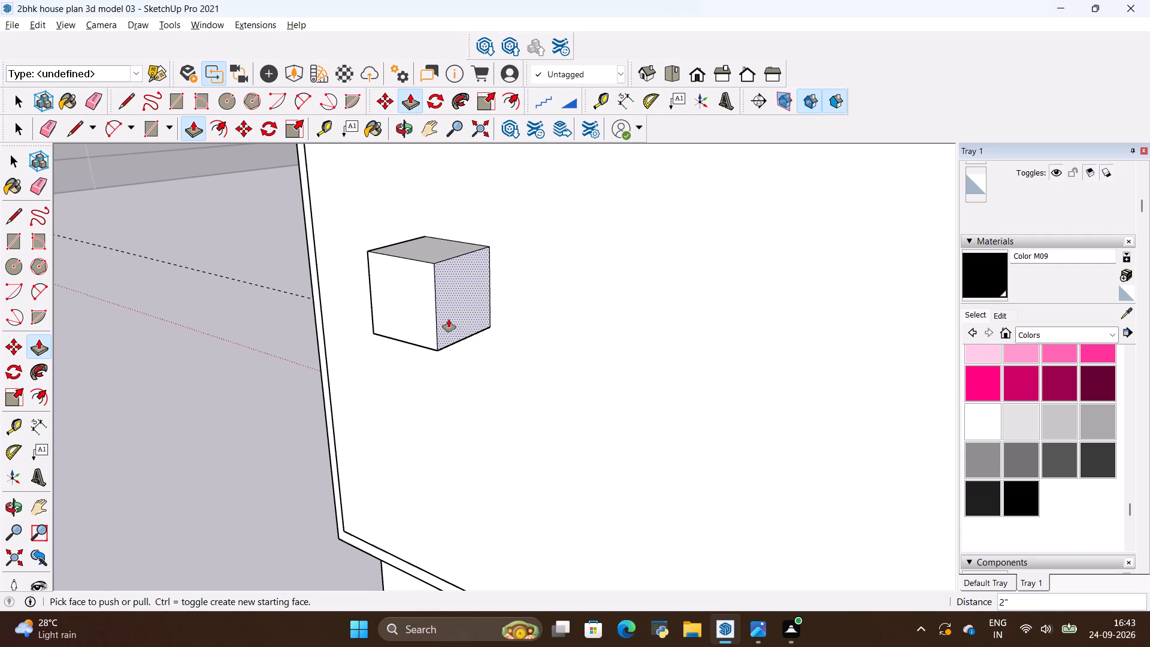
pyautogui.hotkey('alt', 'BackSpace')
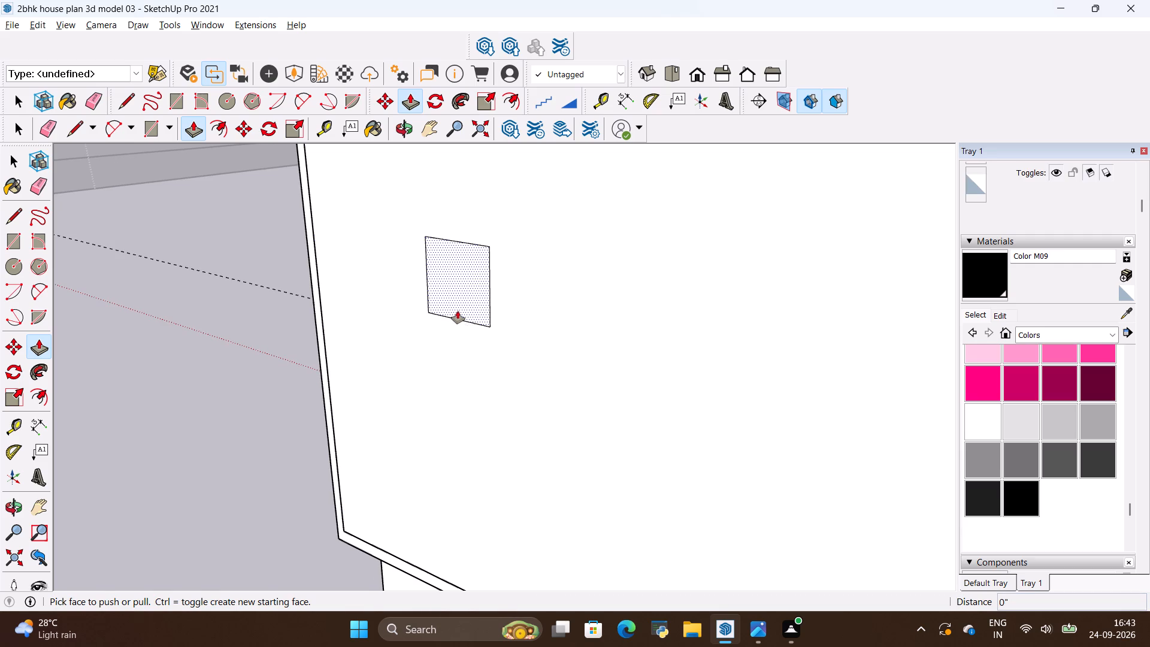
# Extrude the small square 3" outward from the leftmost drawer front.
pyautogui.click(459, 310)
pyautogui.press('BackSpace')
pyautogui.write('3"')
pyautogui.press('Return')
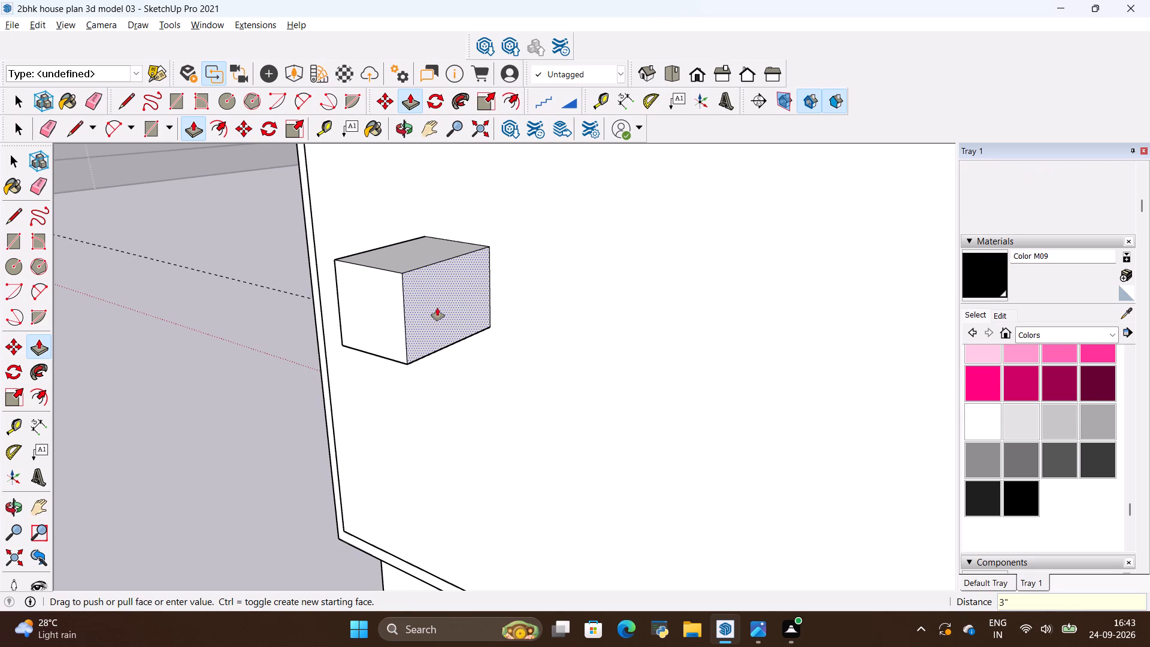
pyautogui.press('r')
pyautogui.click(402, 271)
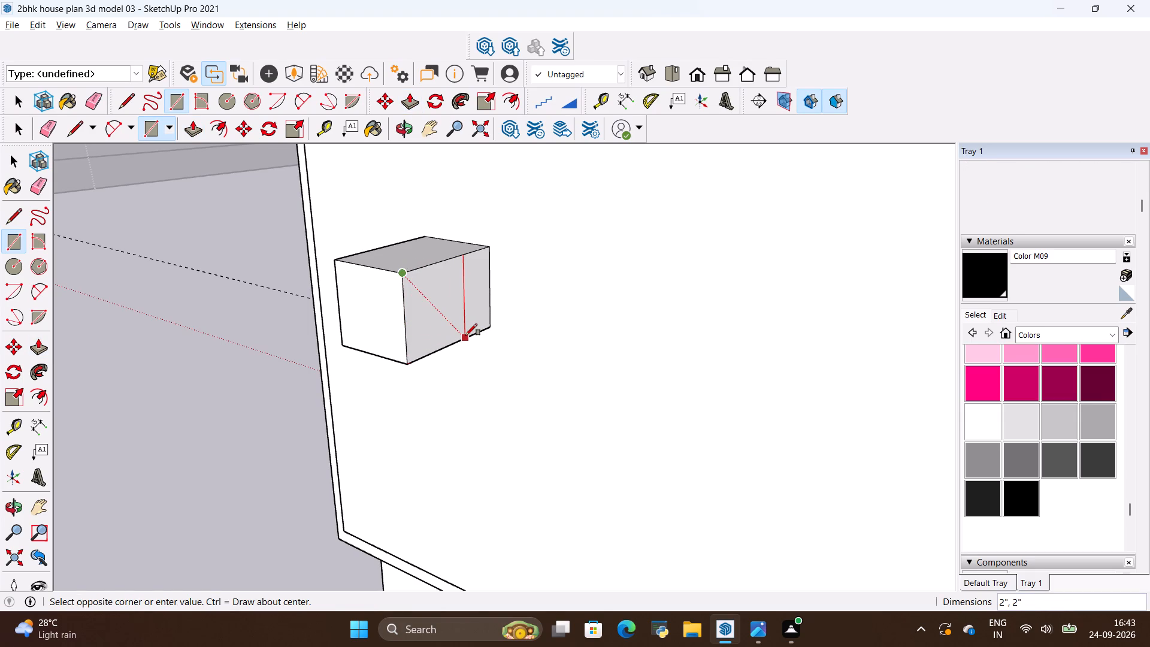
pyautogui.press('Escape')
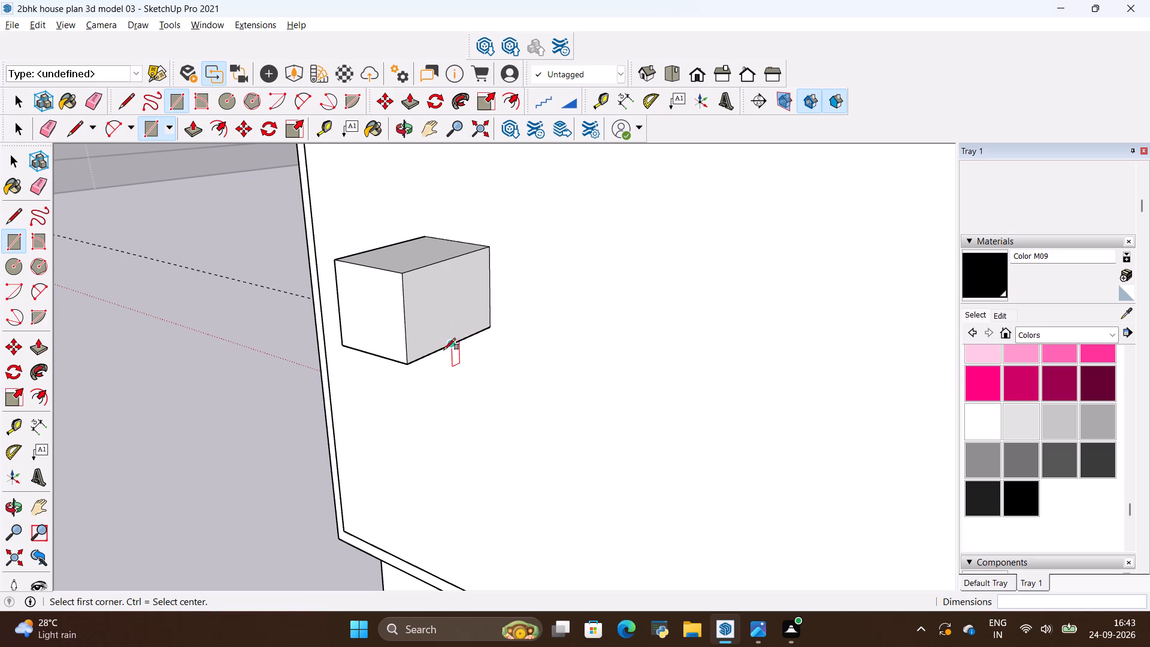
# Pull the outer face of the handle block on the leftmost drawer front out another 1".
pyautogui.press('p')
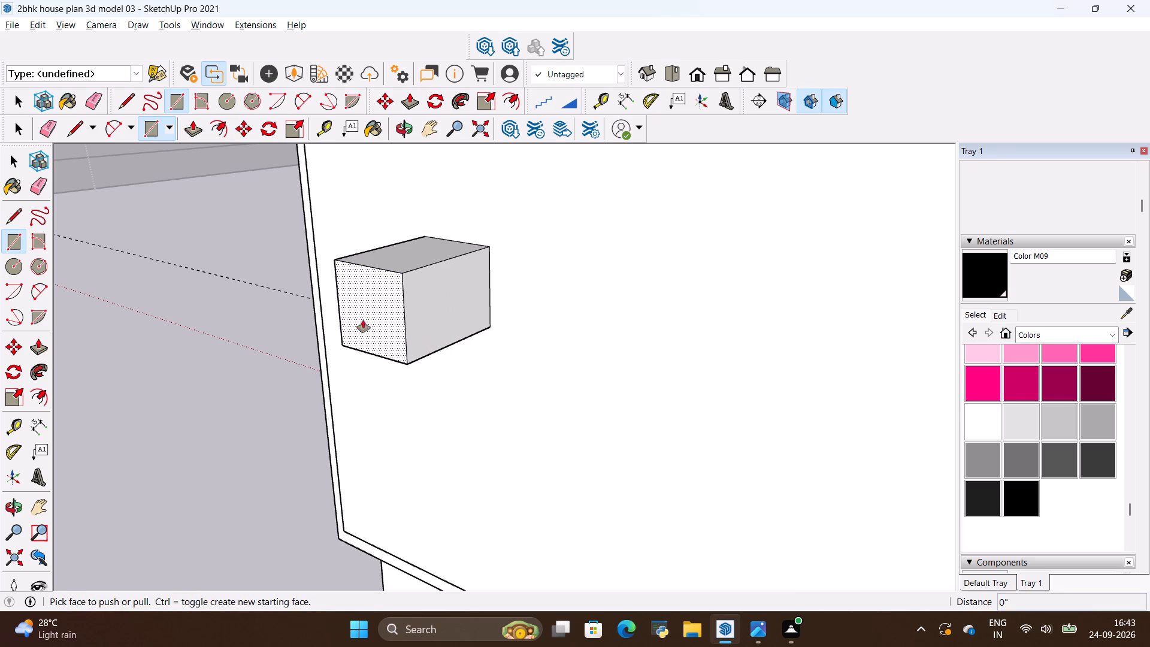
pyautogui.click(365, 318)
pyautogui.press('BackSpace')
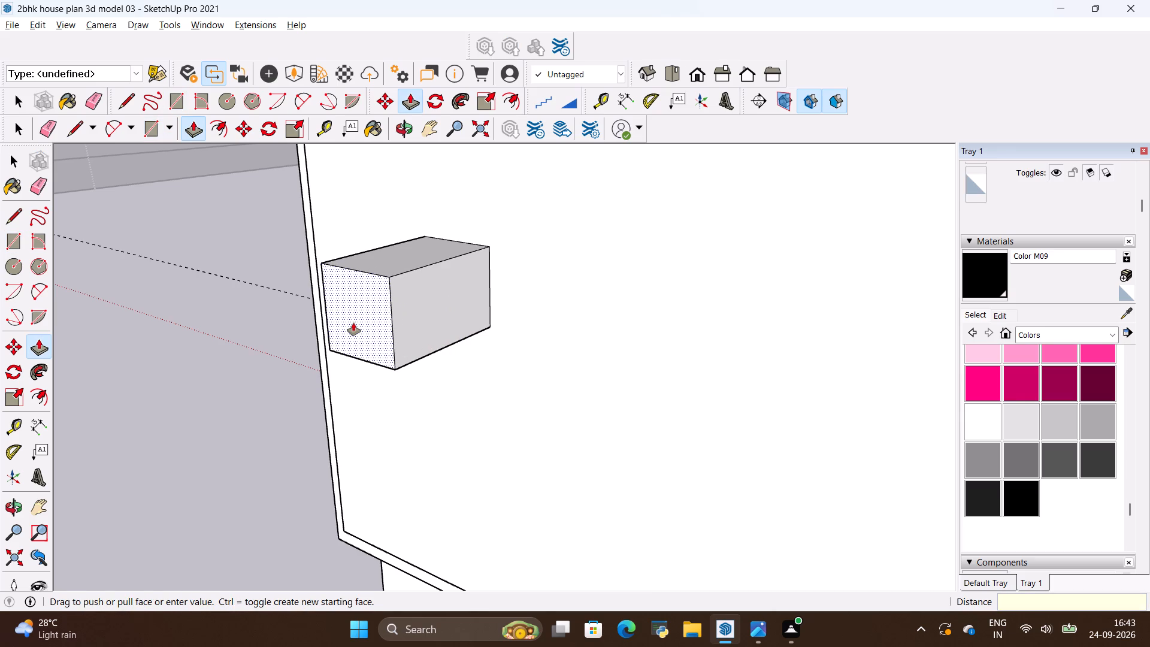
pyautogui.write('1"')
pyautogui.press('Return')
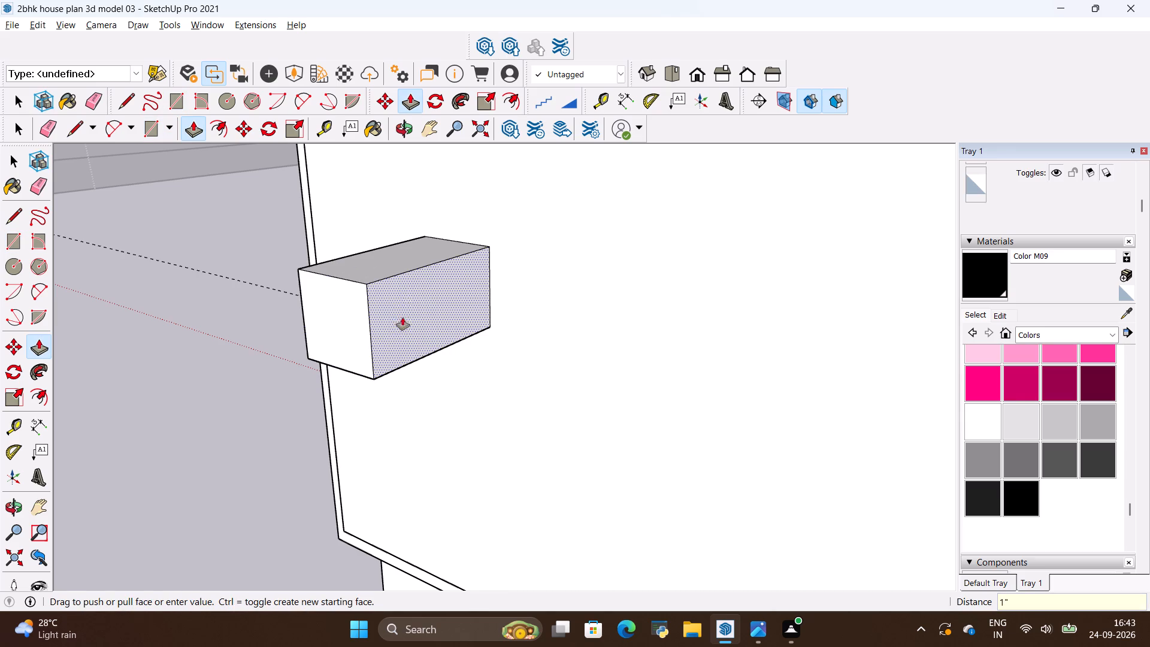
# Draw a 2" by 2" square on the block's side face, starting from its outer top corner.
pyautogui.press('r')
pyautogui.click(365, 286)
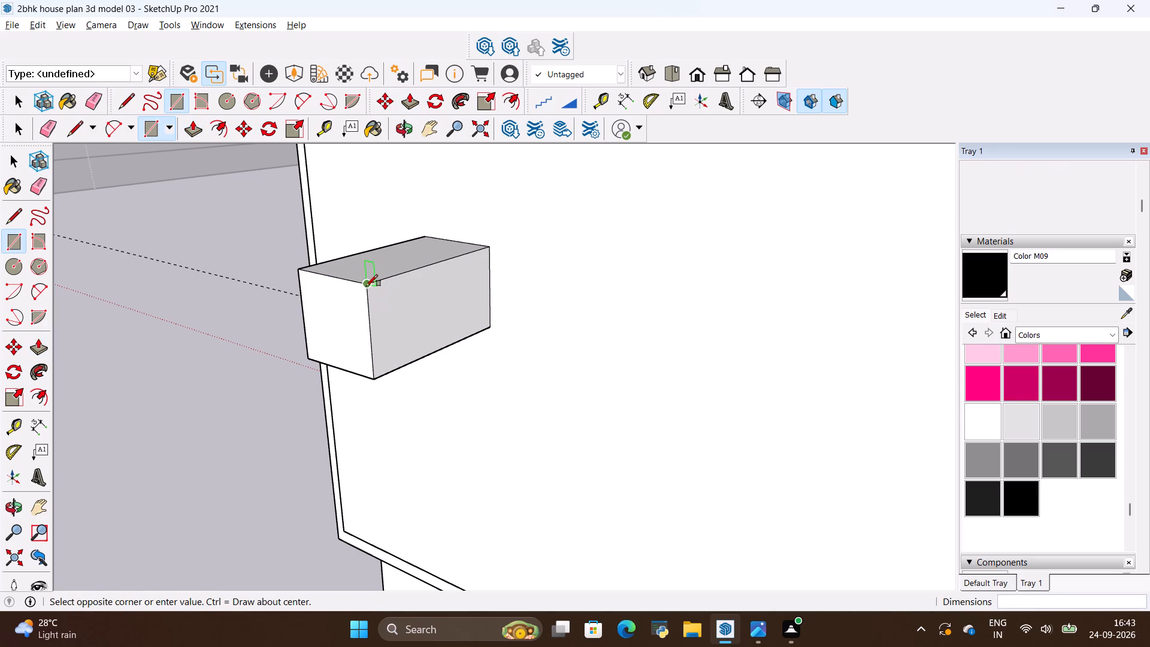
pyautogui.click(443, 352)
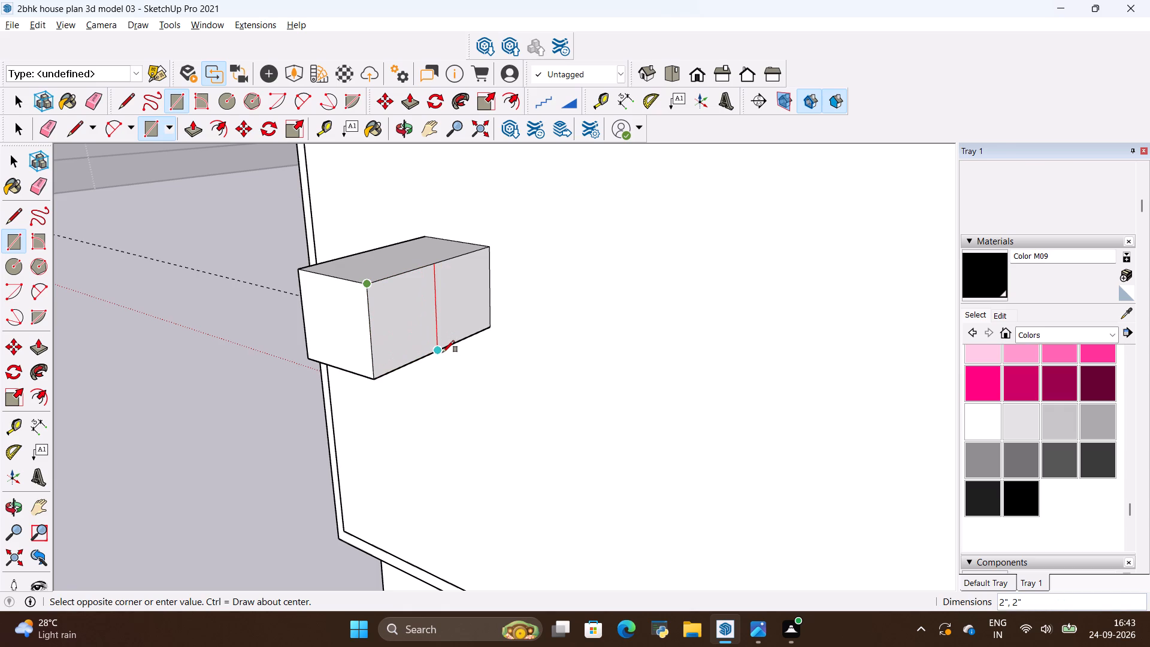
# Select all the exposed faces of the handle block on the leftmost drawer front and make them a group.
pyautogui.moveTo(358, 326); pyautogui.dragTo(358, 328, button='middle')
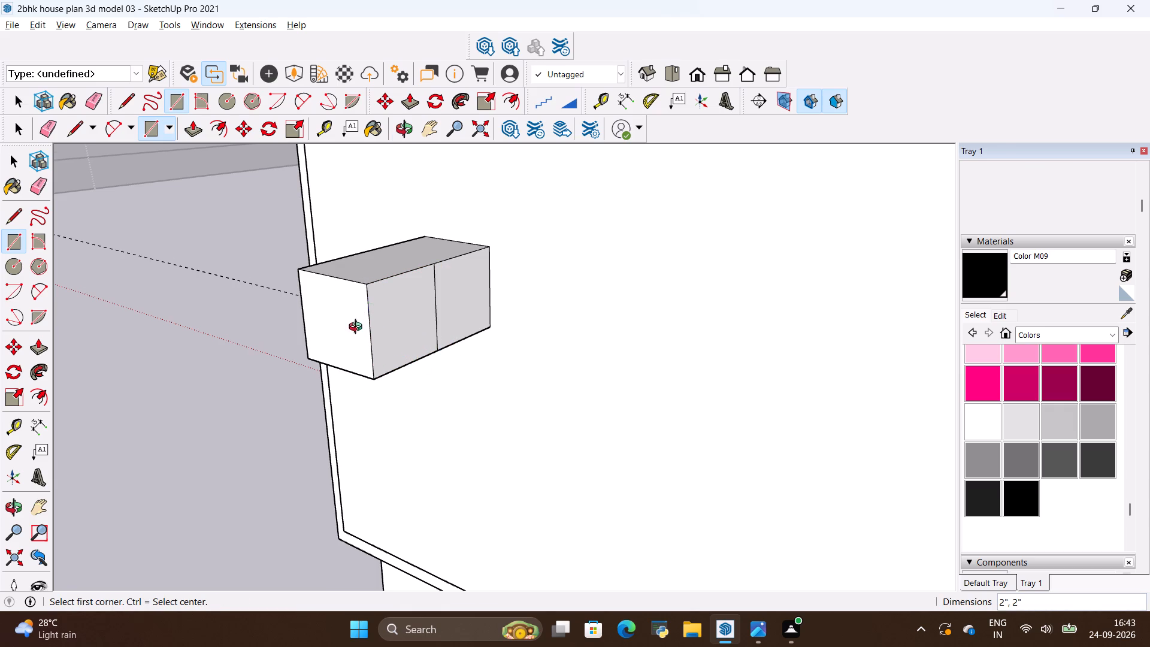
pyautogui.moveTo(358, 328); pyautogui.dragTo(417, 350, button='middle')
pyautogui.press('space')
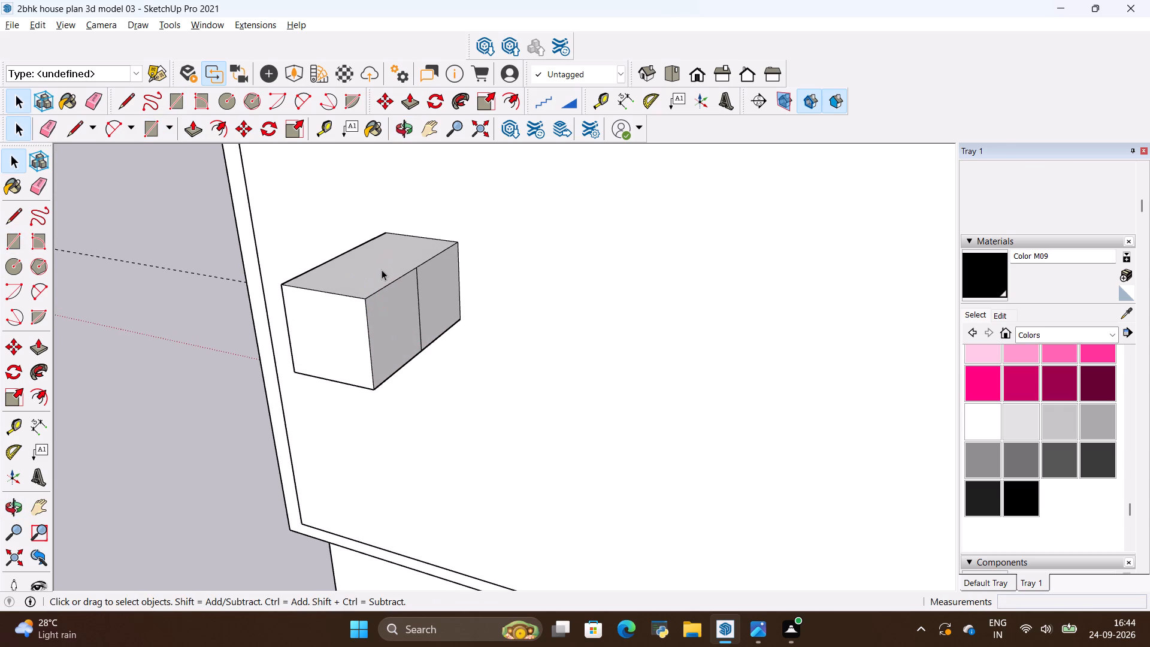
pyautogui.tripleClick(383, 270)
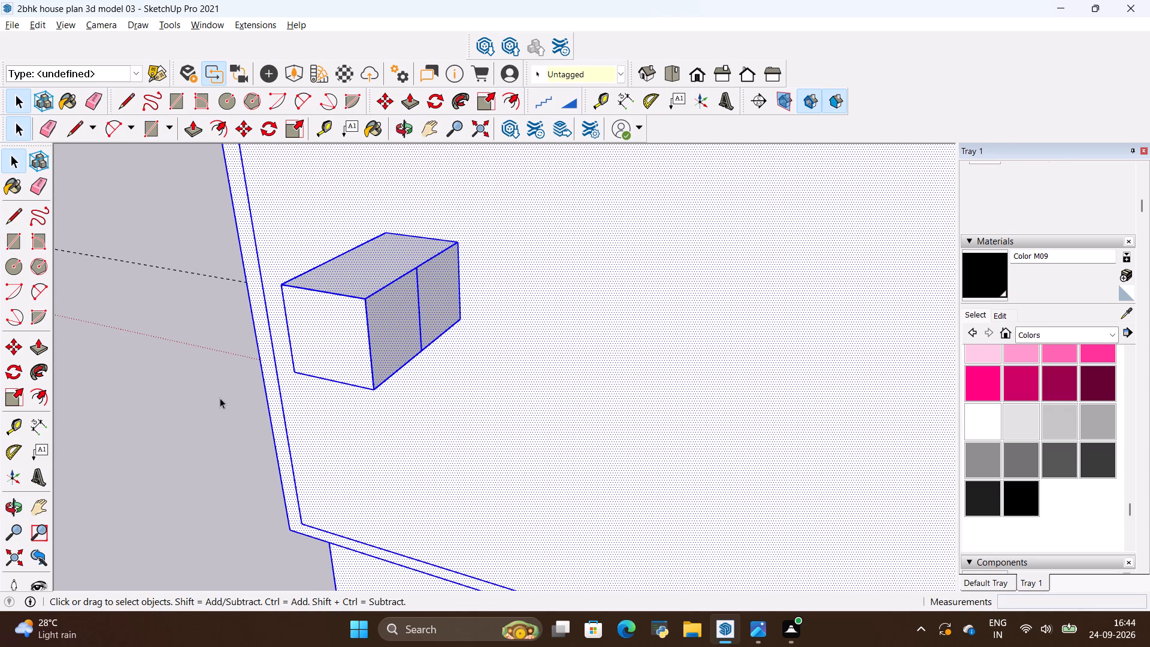
pyautogui.click(220, 399)
pyautogui.click(323, 329)
pyautogui.keyDown('ctrl'); pyautogui.click(344, 327); pyautogui.keyUp('ctrl')
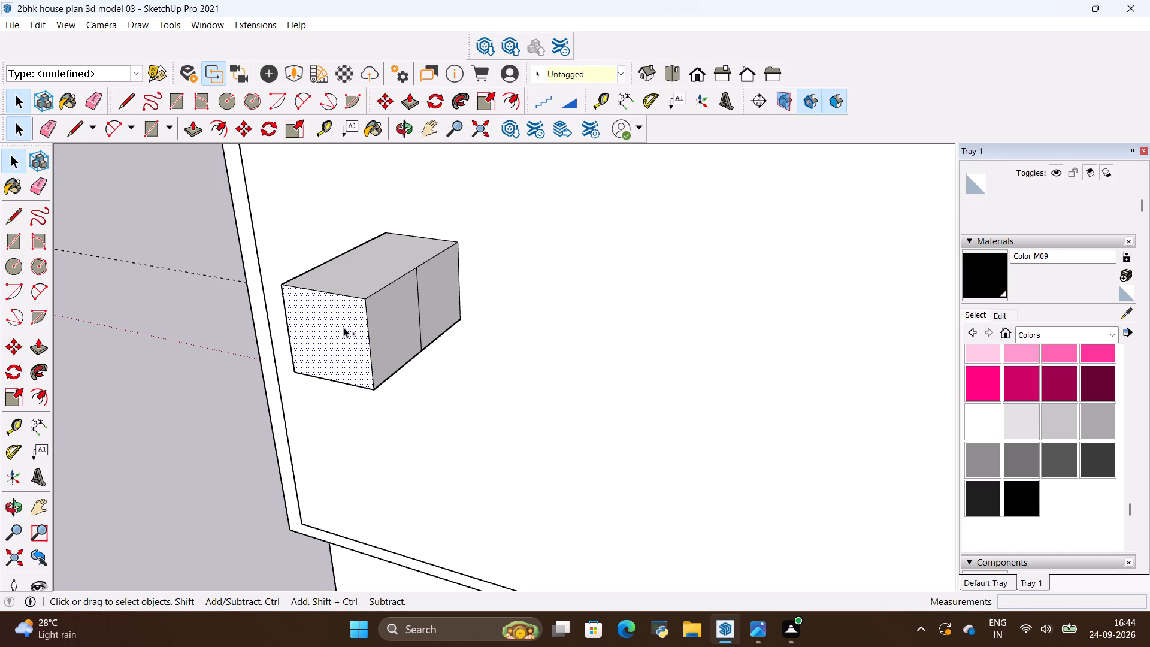
pyautogui.keyDown('ctrl'); pyautogui.click(343, 327); pyautogui.keyUp('ctrl')
pyautogui.keyDown('ctrl'); pyautogui.click(382, 313); pyautogui.keyUp('ctrl')
pyautogui.keyDown('ctrl'); pyautogui.click(382, 313); pyautogui.keyUp('ctrl')
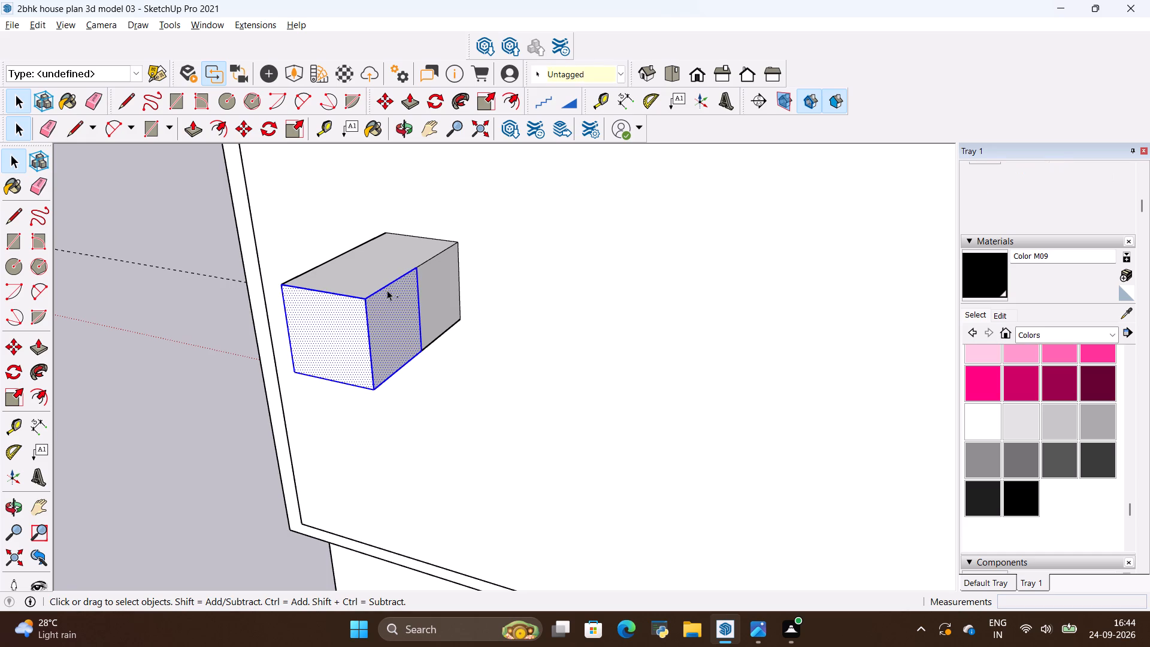
pyautogui.keyDown('ctrl'); pyautogui.doubleClick(376, 279); pyautogui.keyUp('ctrl')
pyautogui.keyDown('ctrl'); pyautogui.doubleClick(420, 279); pyautogui.keyUp('ctrl')
pyautogui.keyDown('ctrl'); pyautogui.moveTo(355, 373); pyautogui.dragTo(366, 362, button='middle'); pyautogui.keyUp('ctrl')
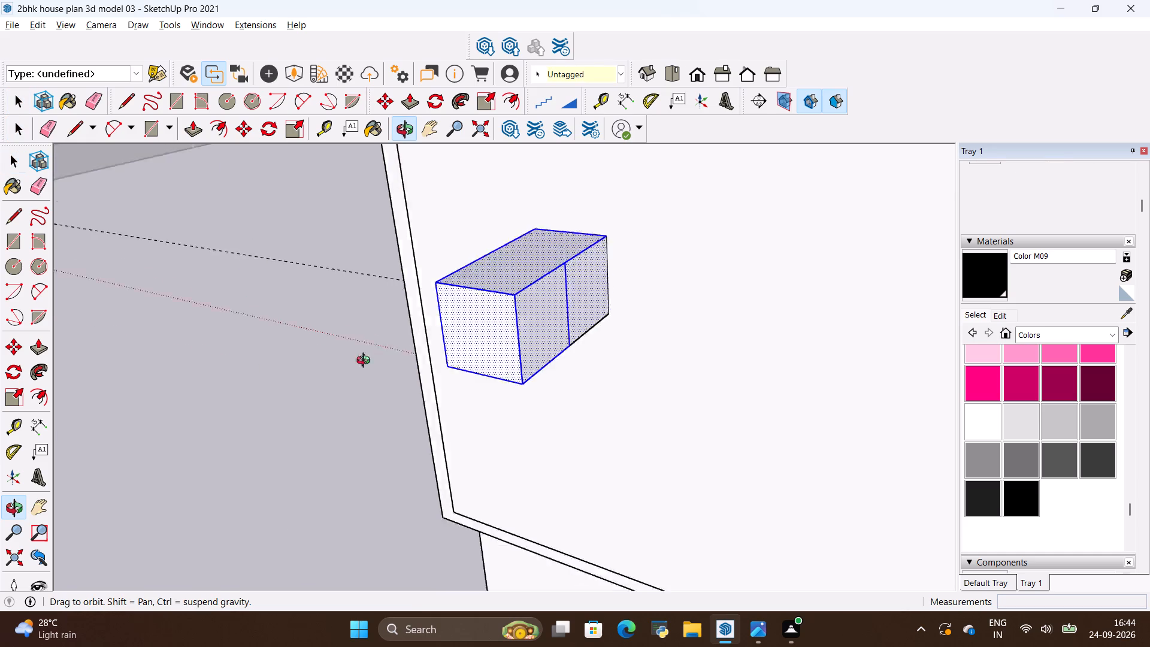
pyautogui.keyDown('ctrl'); pyautogui.moveTo(366, 362); pyautogui.dragTo(352, 479, button='middle'); pyautogui.keyUp('ctrl')
pyautogui.keyDown('ctrl'); pyautogui.moveTo(385, 451); pyautogui.dragTo(510, 391, button='middle'); pyautogui.keyUp('ctrl')
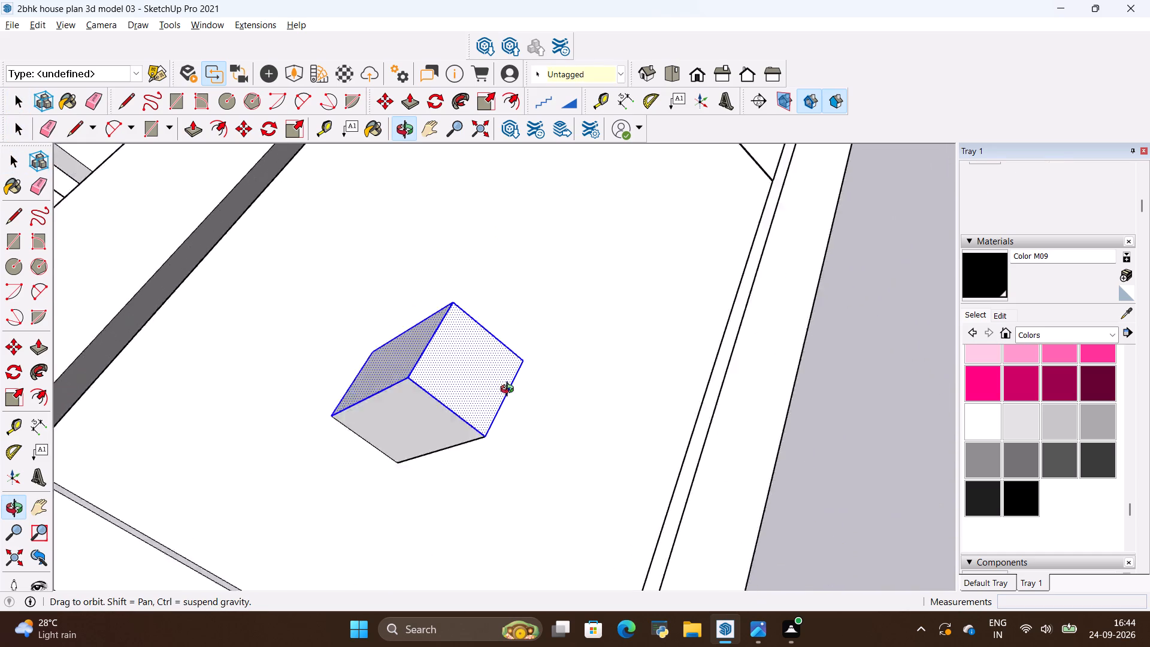
pyautogui.keyDown('ctrl'); pyautogui.moveTo(510, 391); pyautogui.dragTo(476, 370, button='middle'); pyautogui.keyUp('ctrl')
pyautogui.keyDown('ctrl'); pyautogui.doubleClick(441, 425); pyautogui.keyUp('ctrl')
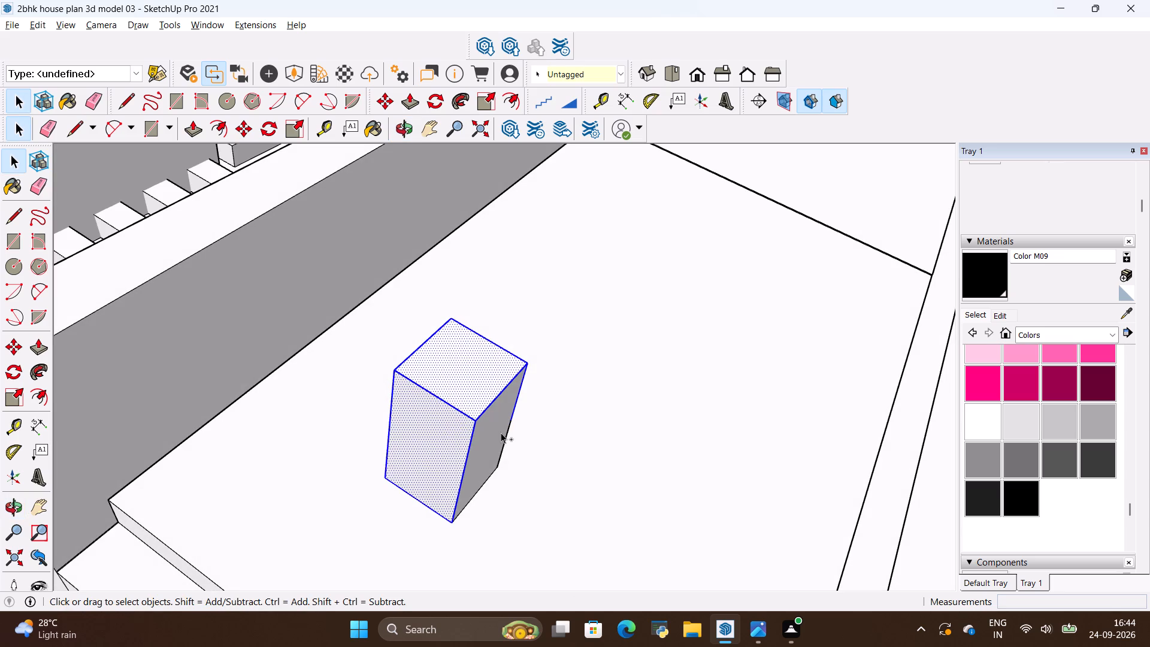
pyautogui.keyDown('ctrl'); pyautogui.doubleClick(486, 433); pyautogui.keyUp('ctrl')
pyautogui.scroll(-5, 636, 401)
pyautogui.moveTo(651, 394); pyautogui.dragTo(491, 503, button='middle')
pyautogui.rightClick(426, 460)
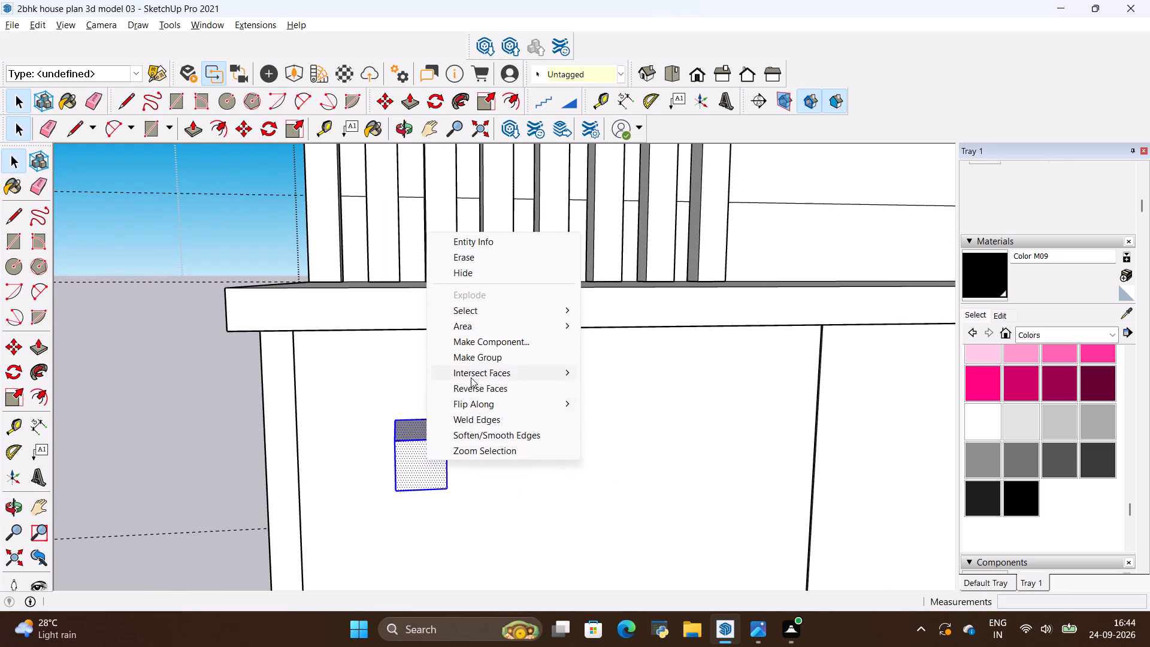
pyautogui.click(472, 361)
# Copy the handle block group 8" horizontally along the leftmost drawer front.
pyautogui.scroll(8, 446, 445)
pyautogui.scroll(-5, 421, 413)
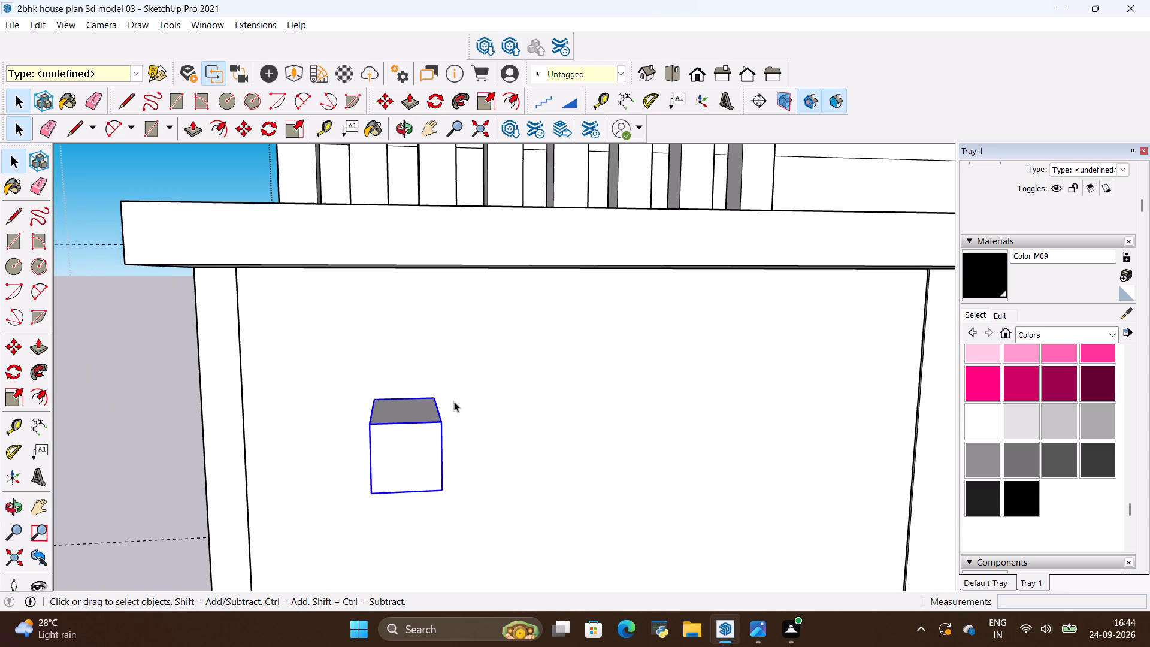
pyautogui.scroll(3, 454, 401)
pyautogui.press('m')
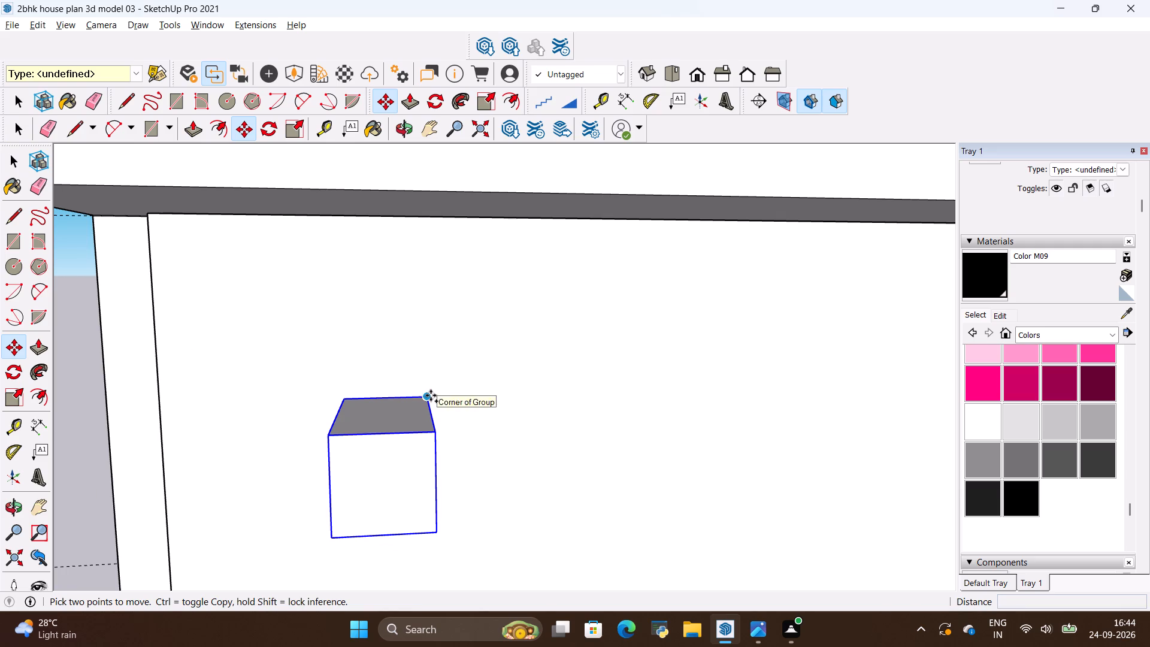
pyautogui.click(429, 397)
pyautogui.scroll(-5, 522, 385)
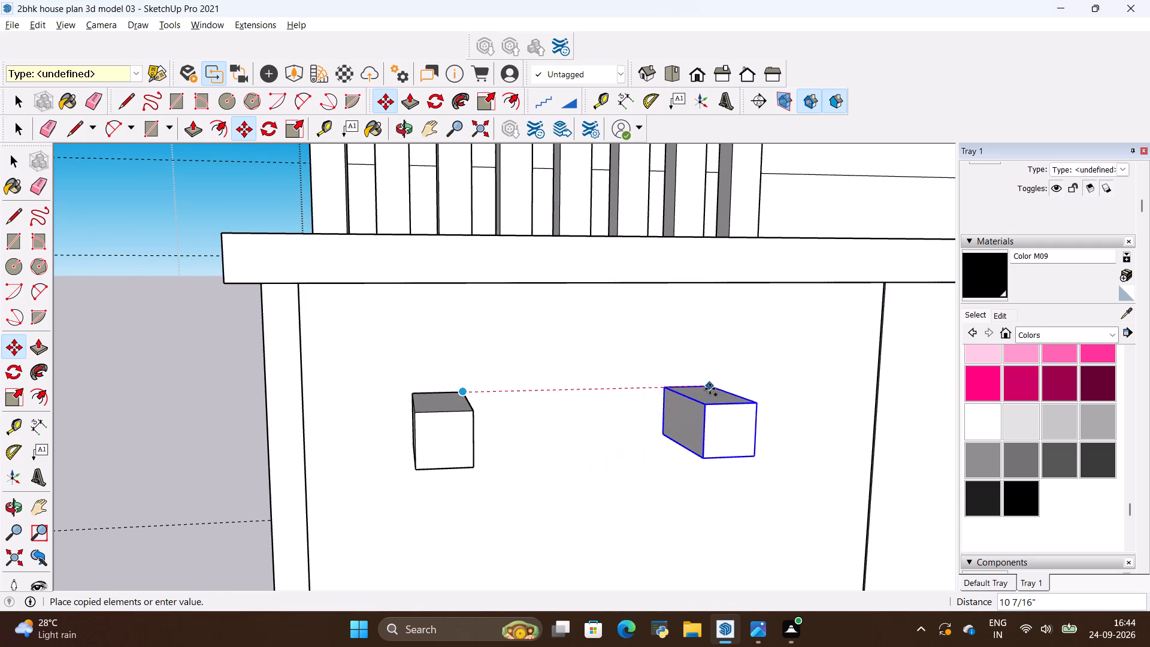
pyautogui.scroll(-10, 701, 389)
pyautogui.scroll(4, 686, 388)
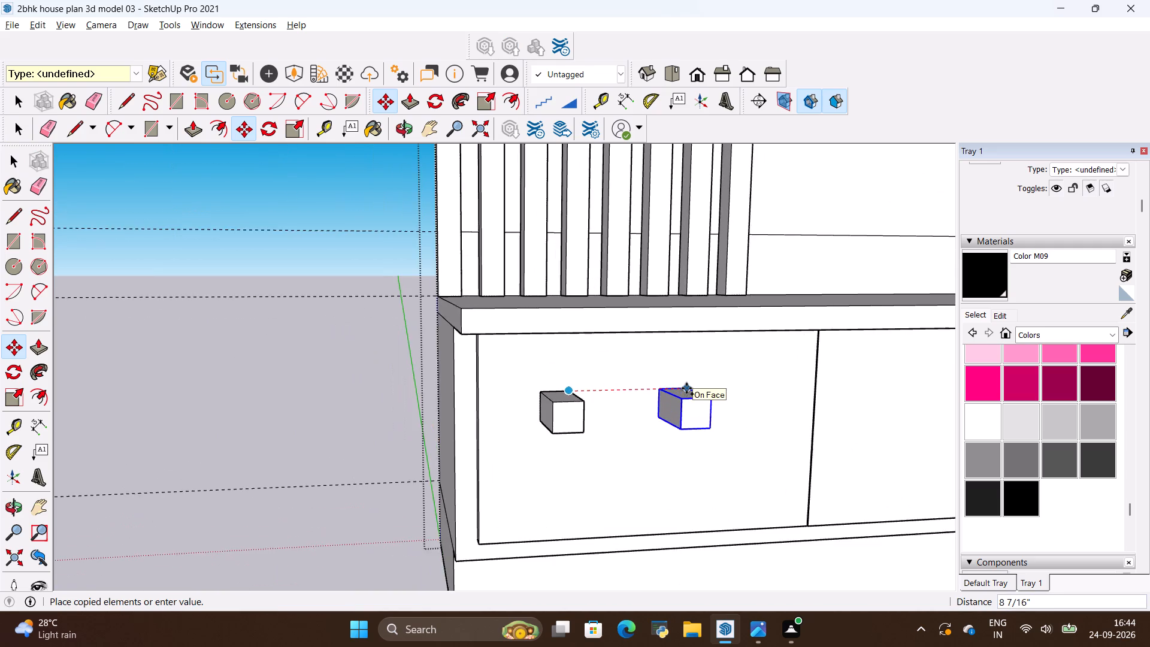
pyautogui.scroll(2, 686, 388)
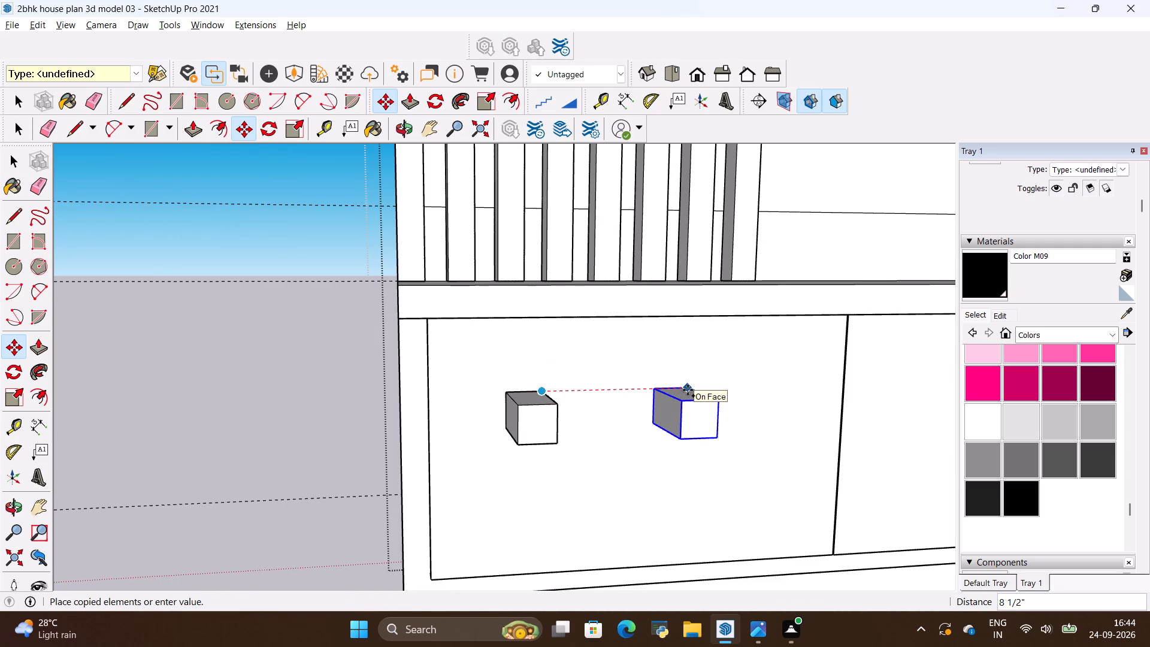
pyautogui.press('BackSpace')
pyautogui.press('8')
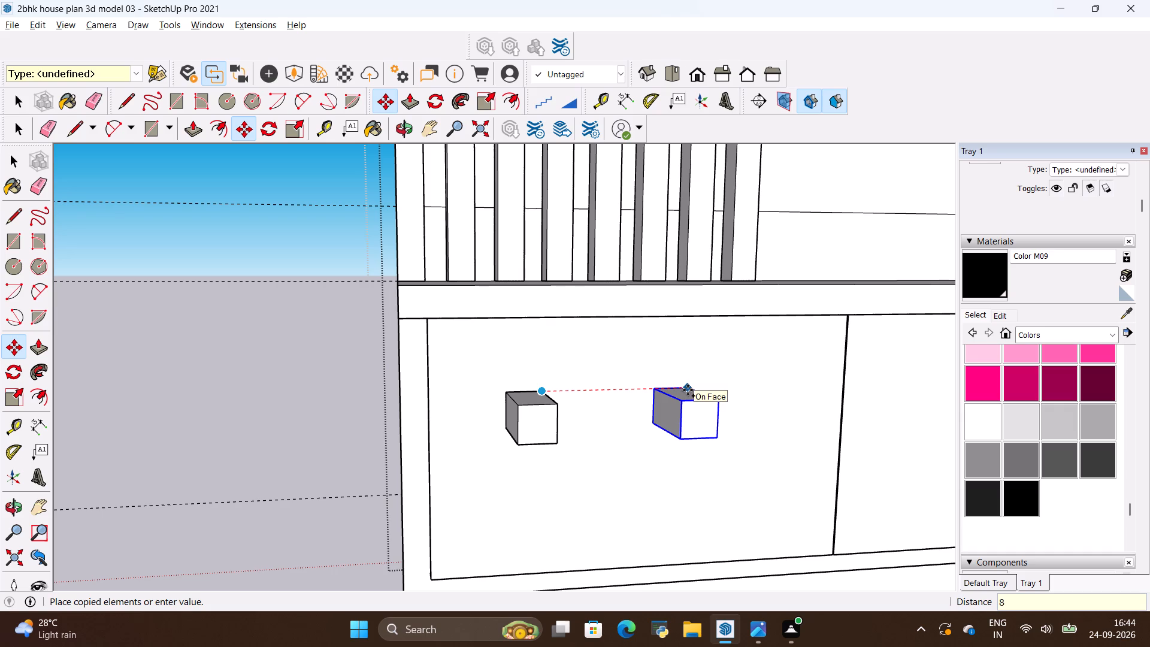
pyautogui.hotkey('shift', '"')
pyautogui.press('Return')
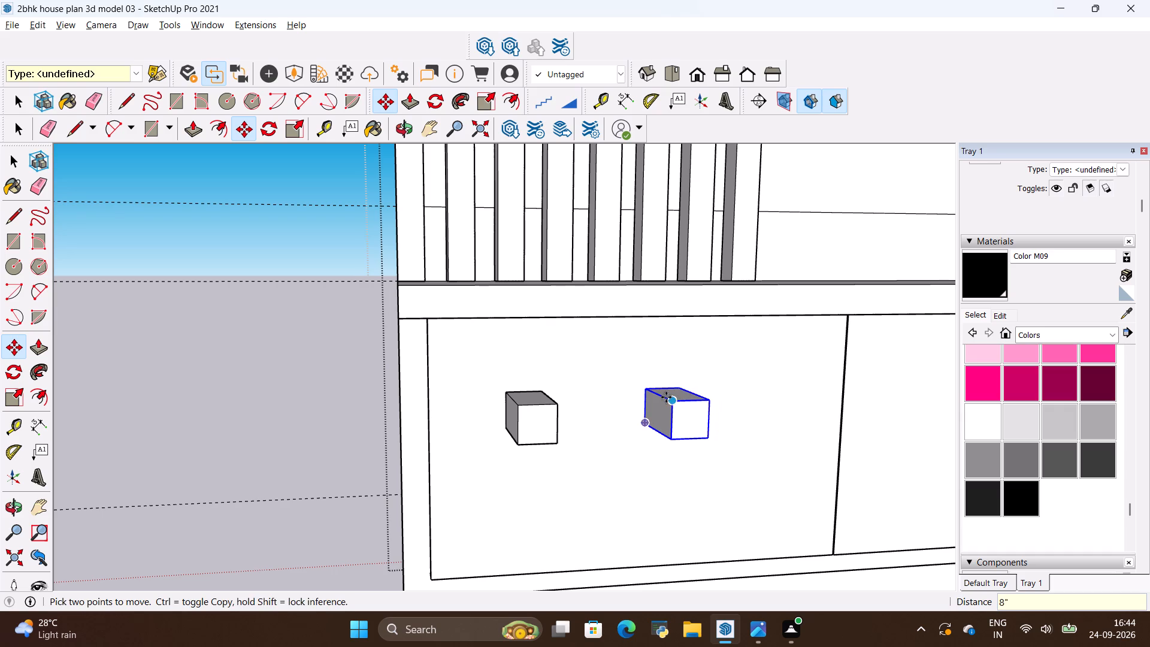
# Inside the original block's group, extrude the outer square on its side face across to meet the copied block.
pyautogui.scroll(5, 643, 415)
pyautogui.moveTo(576, 465); pyautogui.dragTo(397, 502, button='middle')
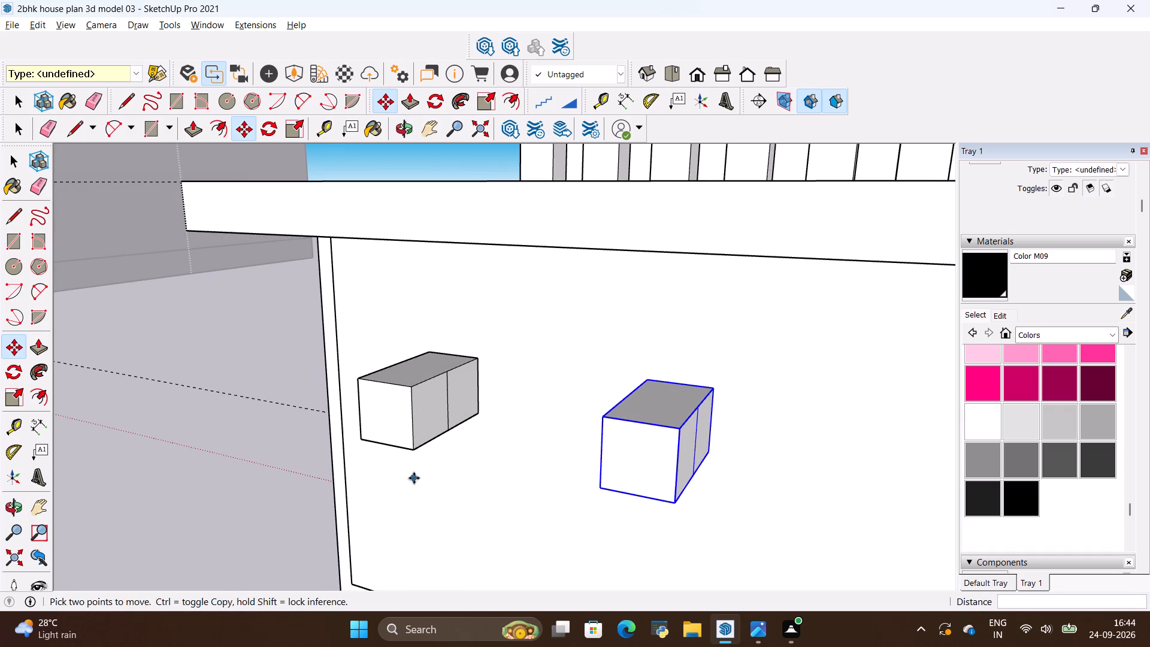
pyautogui.press('p')
pyautogui.click(432, 416)
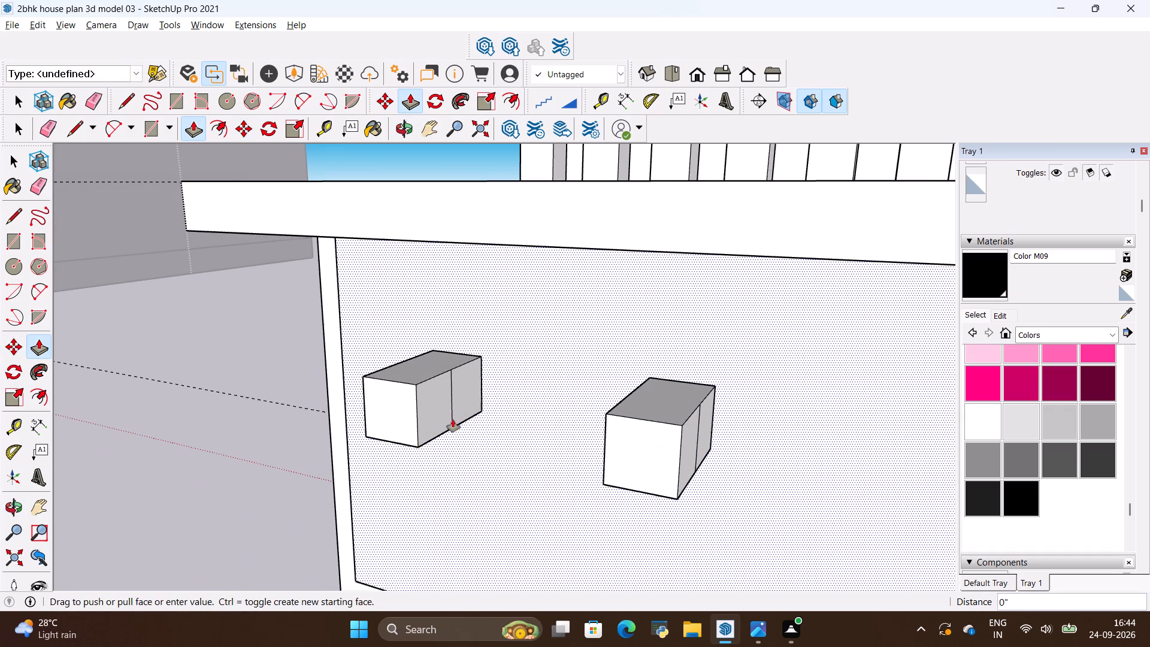
pyautogui.press('Escape')
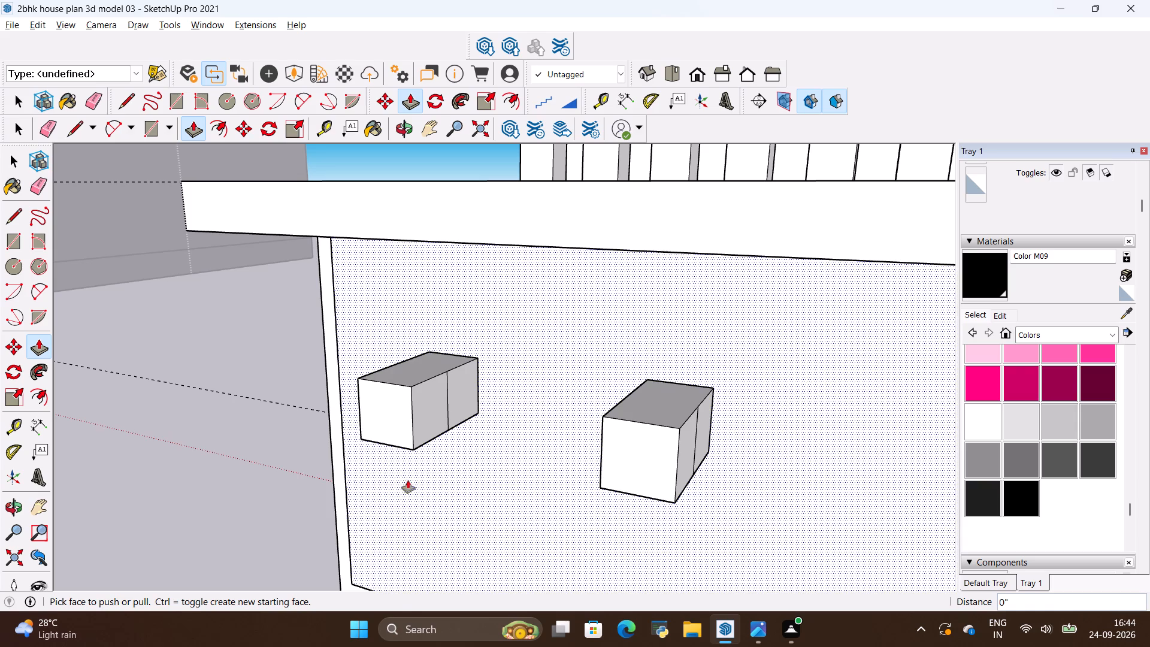
pyautogui.press('space')
pyautogui.click(404, 488)
pyautogui.click(424, 421)
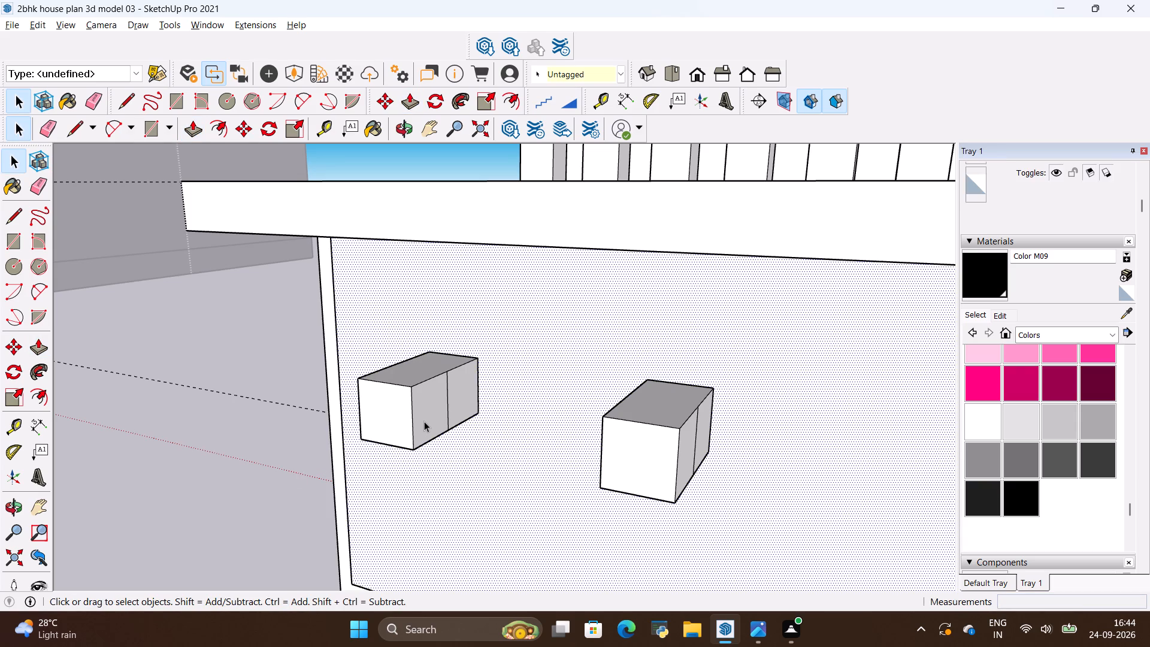
pyautogui.doubleClick(424, 421)
pyautogui.press('p')
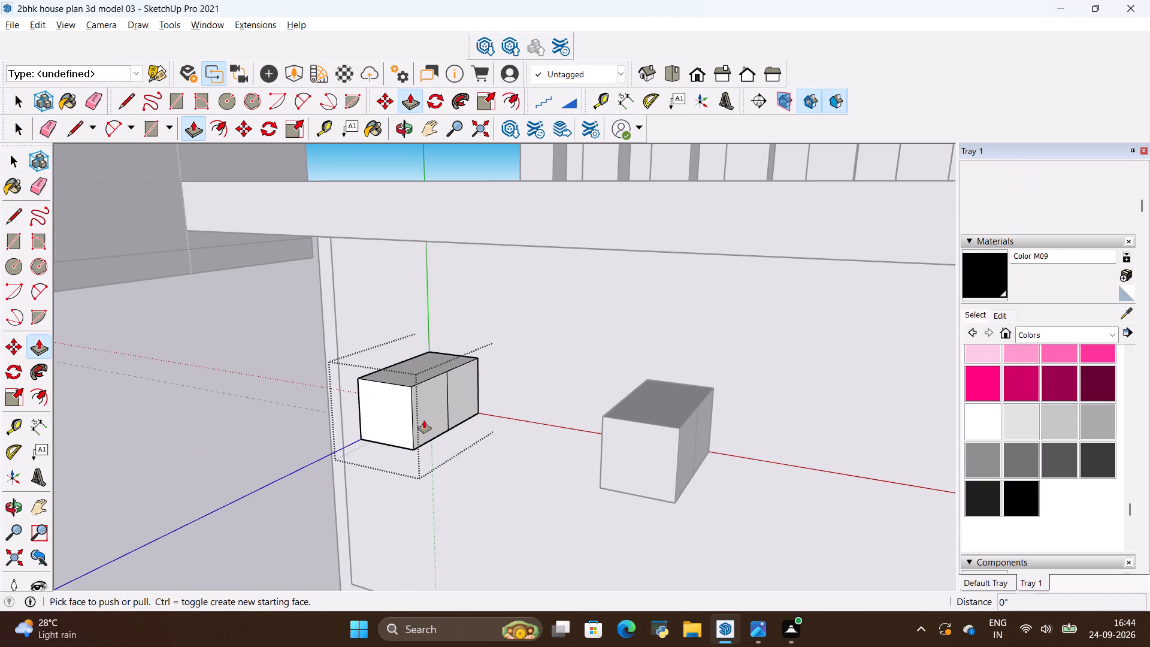
pyautogui.click(423, 416)
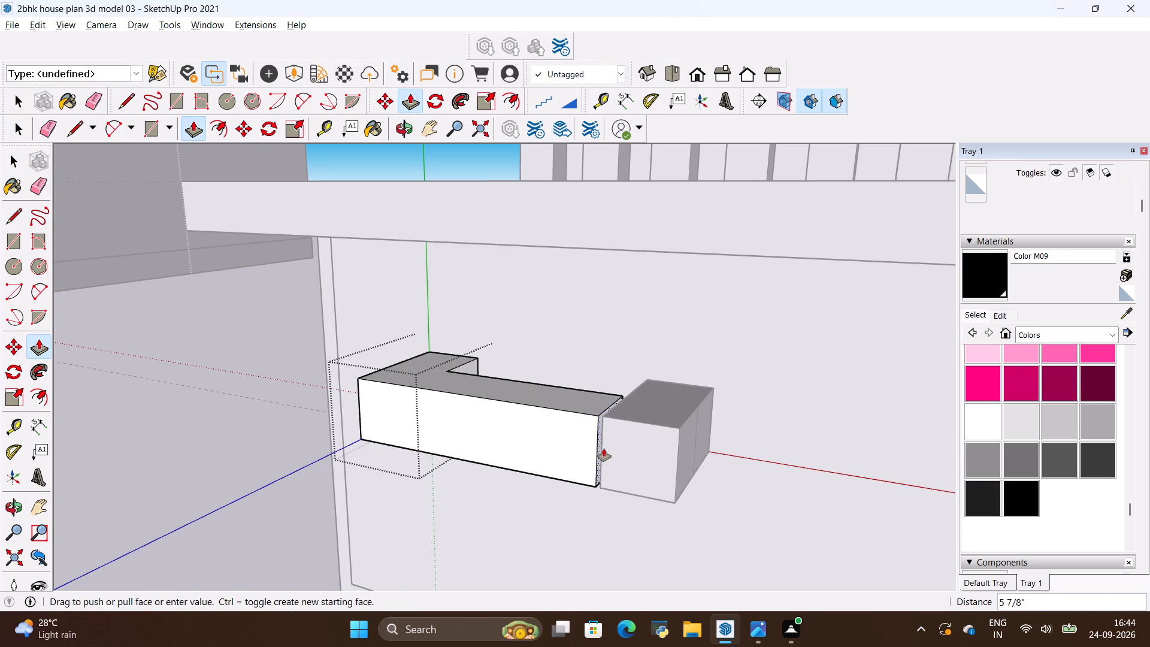
pyautogui.click(606, 424)
# Inside the copied block's group, erase the dividing edge on its outward side face, then leave the group.
pyautogui.moveTo(642, 468); pyautogui.dragTo(643, 467, button='middle')
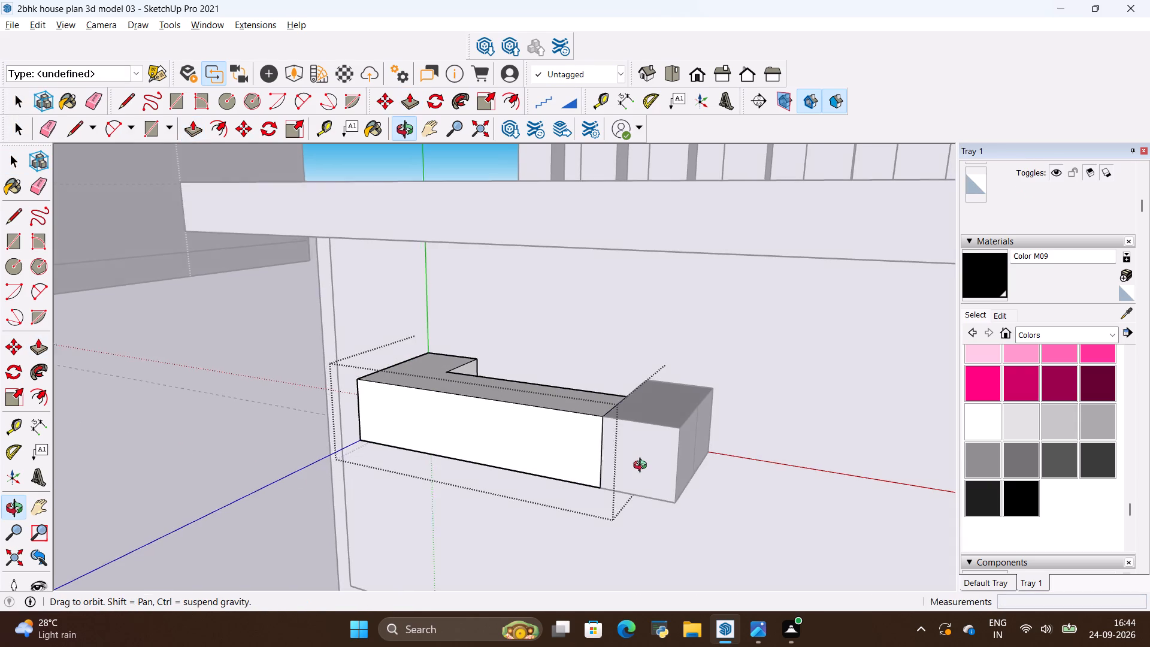
pyautogui.moveTo(643, 467); pyautogui.dragTo(486, 461, button='middle')
pyautogui.press('space')
pyautogui.doubleClick(679, 474)
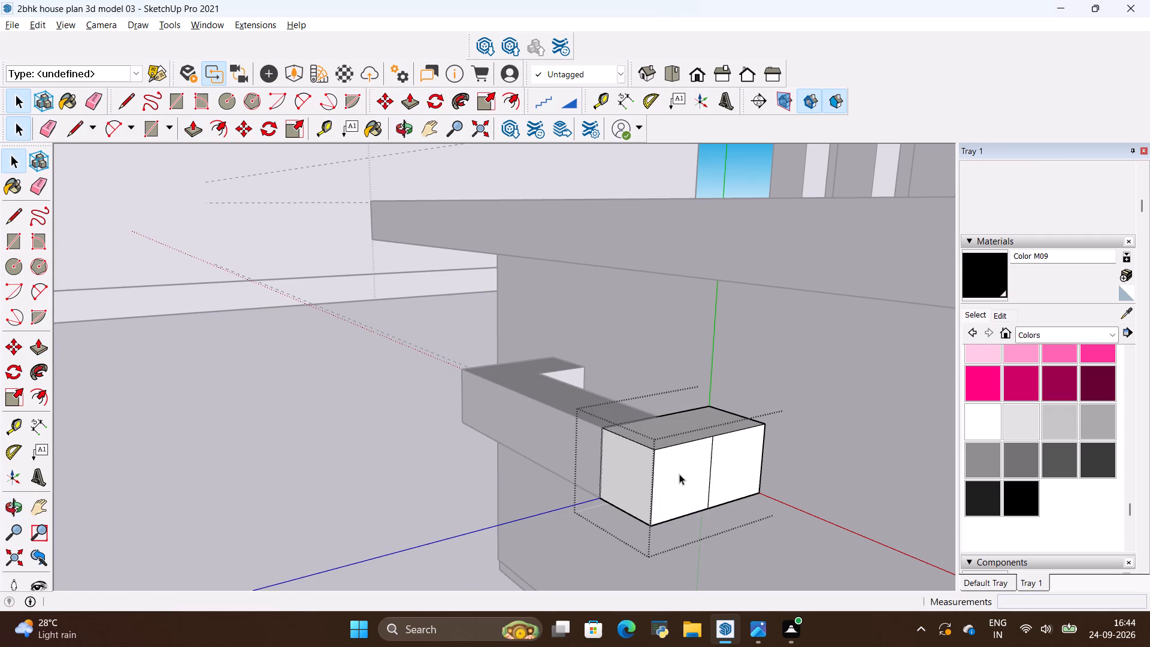
pyautogui.press('e')
pyautogui.moveTo(716, 464); pyautogui.dragTo(702, 468)
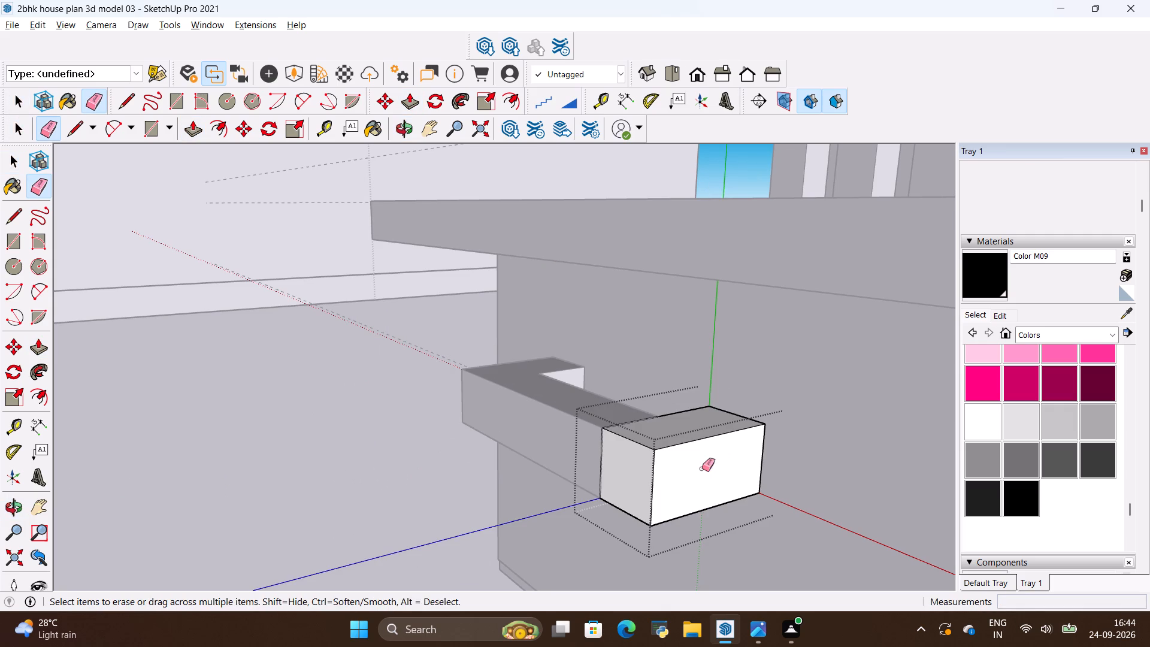
pyautogui.moveTo(612, 468); pyautogui.dragTo(752, 492, button='middle')
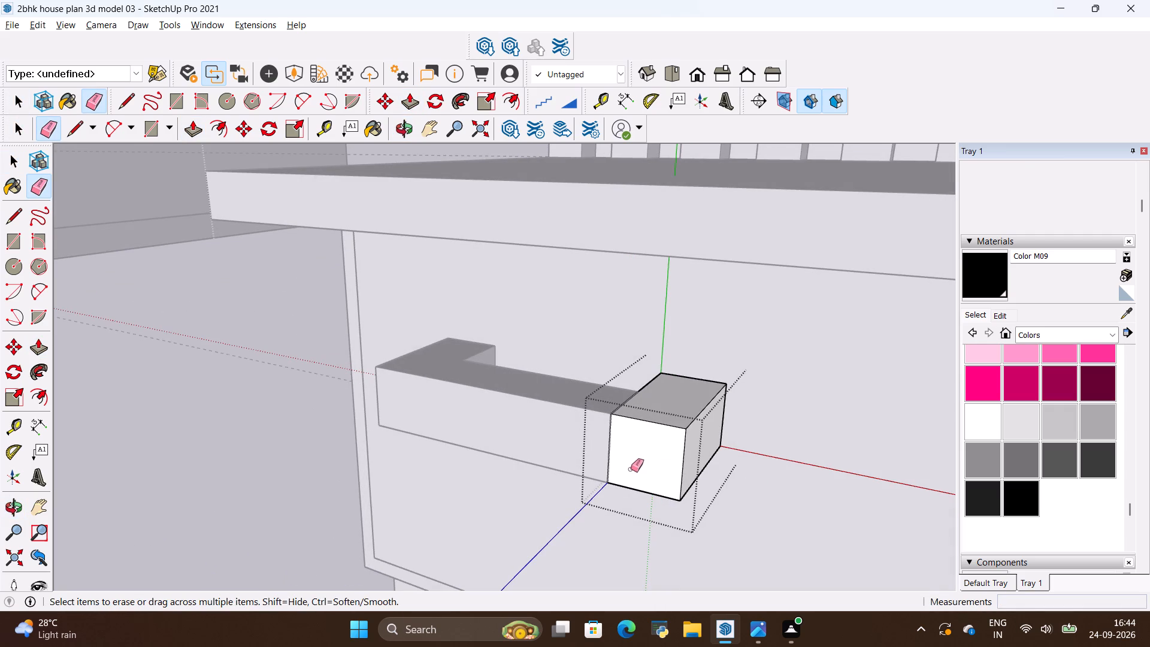
pyautogui.press('Escape')
pyautogui.press('Escape')
pyautogui.press('space')
pyautogui.click(317, 479)
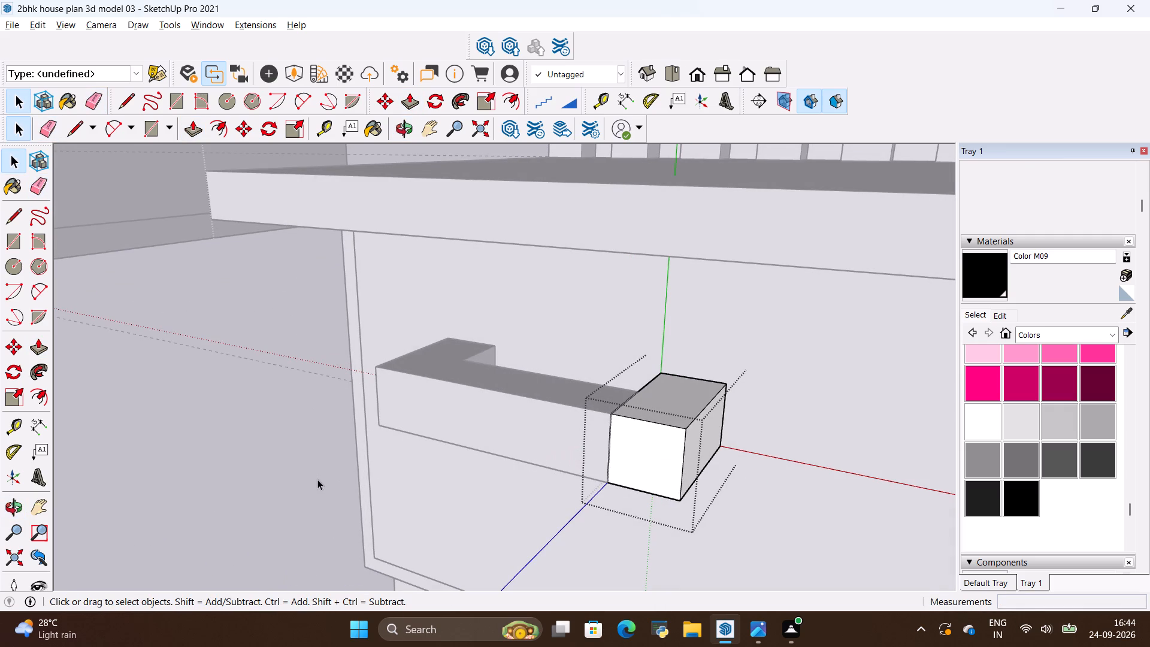
# Draw a 2" line from the handle's inner corner across its top face, continuing down the front face to the bottom edge.
pyautogui.scroll(3, 438, 395)
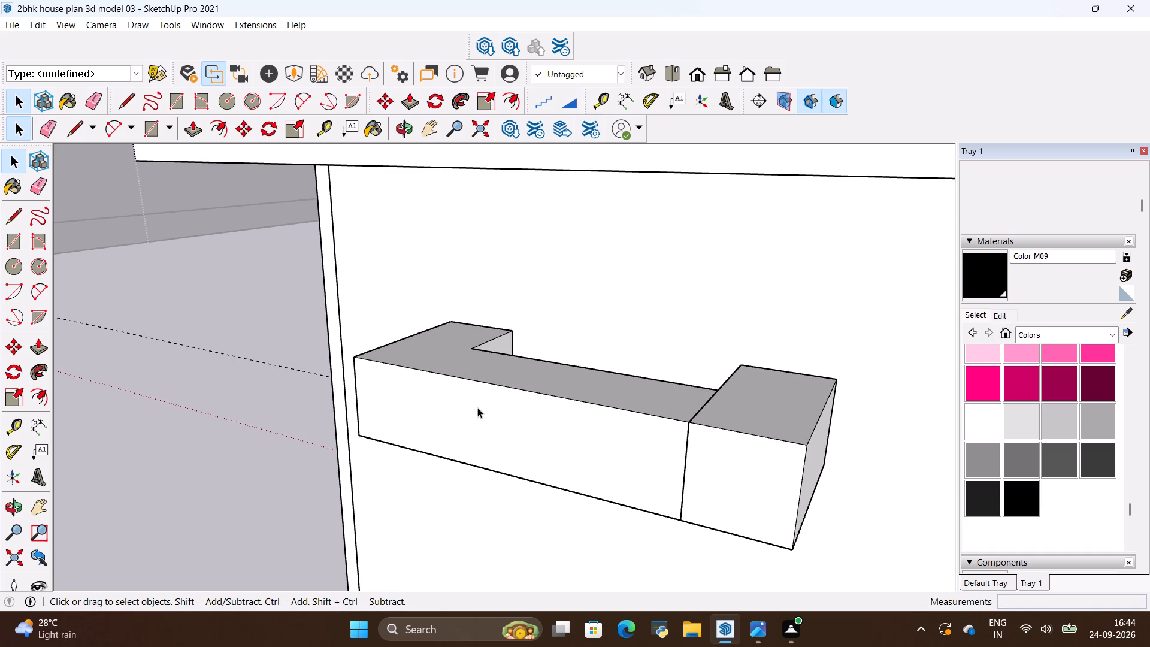
pyautogui.press('l')
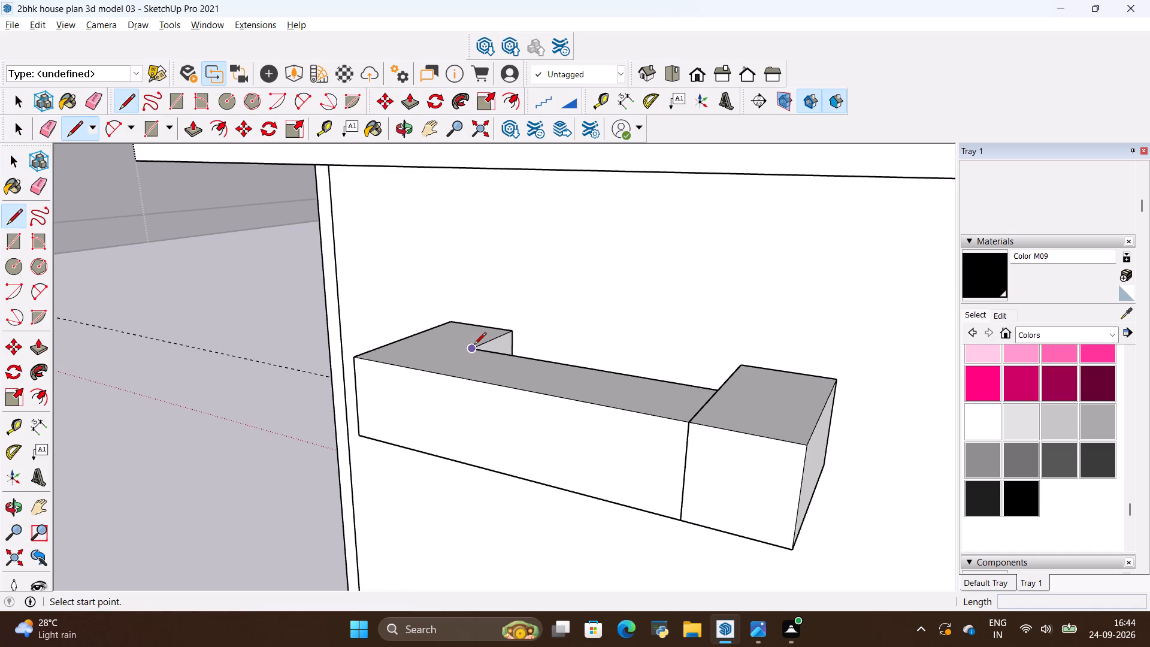
pyautogui.click(473, 346)
pyautogui.click(428, 376)
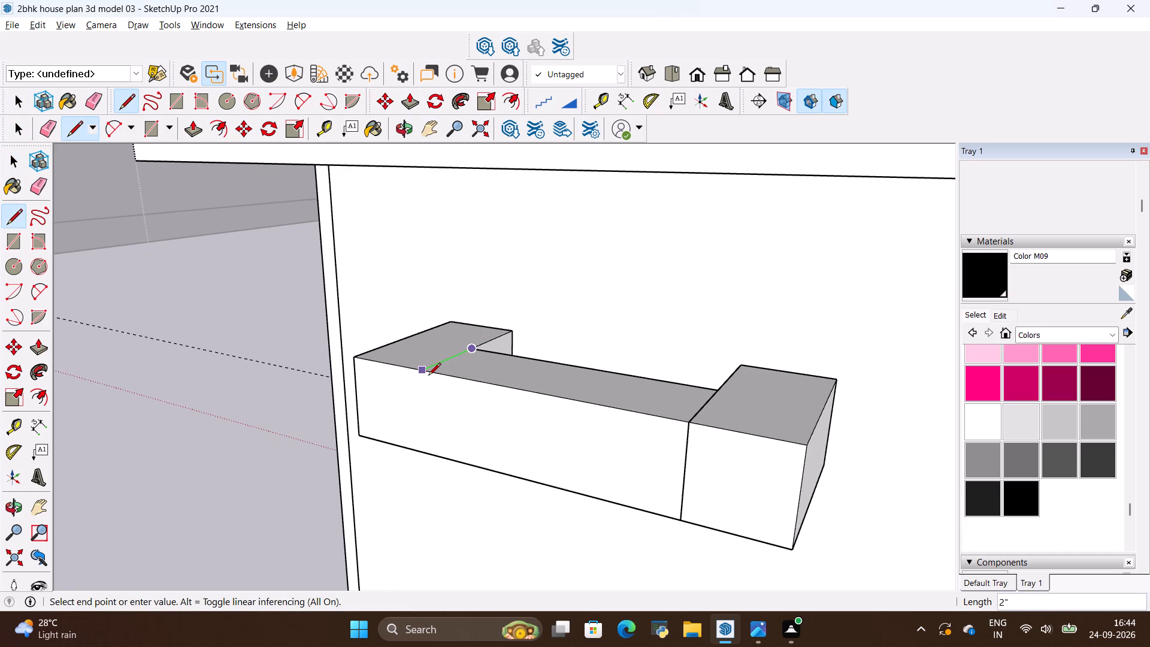
pyautogui.click(420, 451)
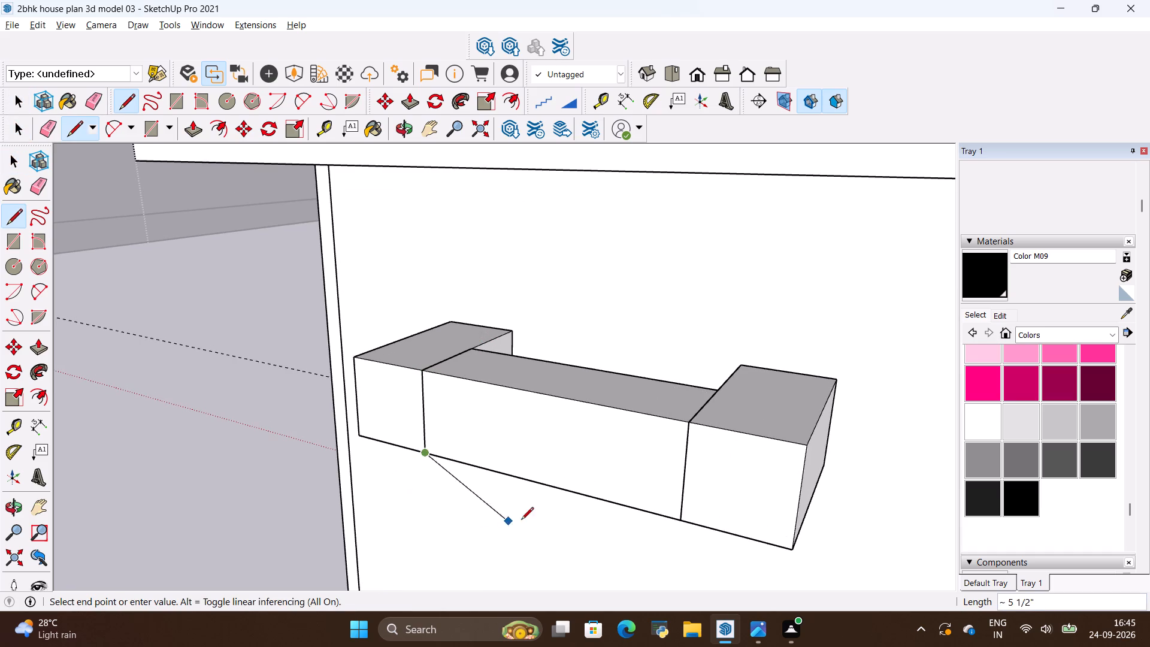
pyautogui.press('Escape')
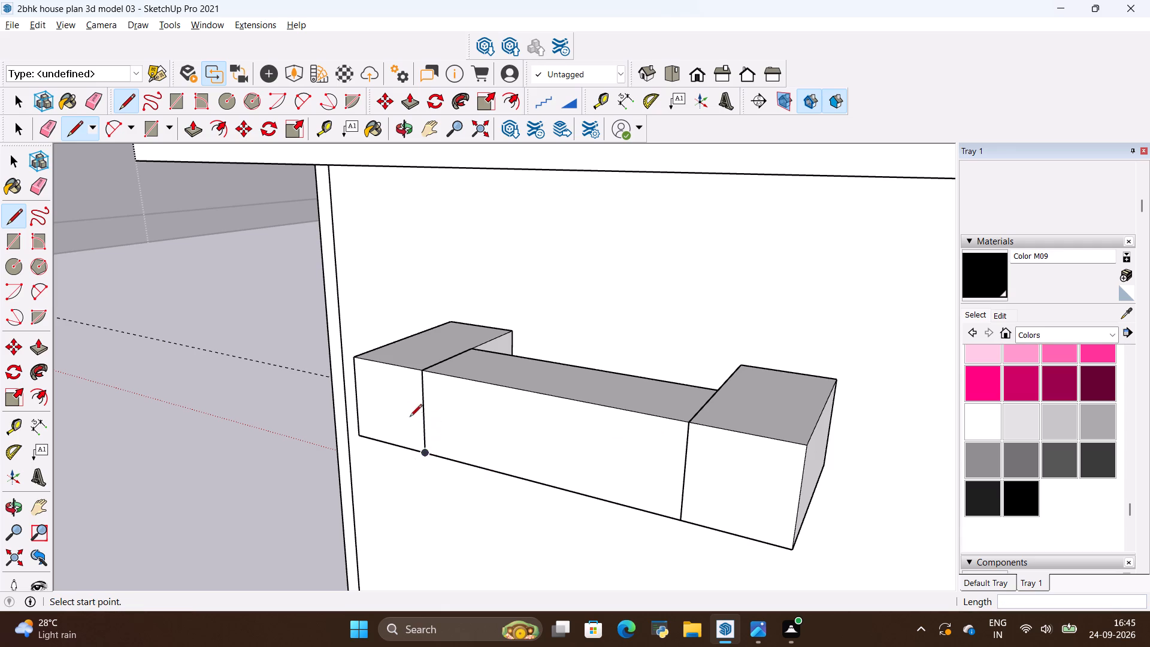
pyautogui.press('Escape')
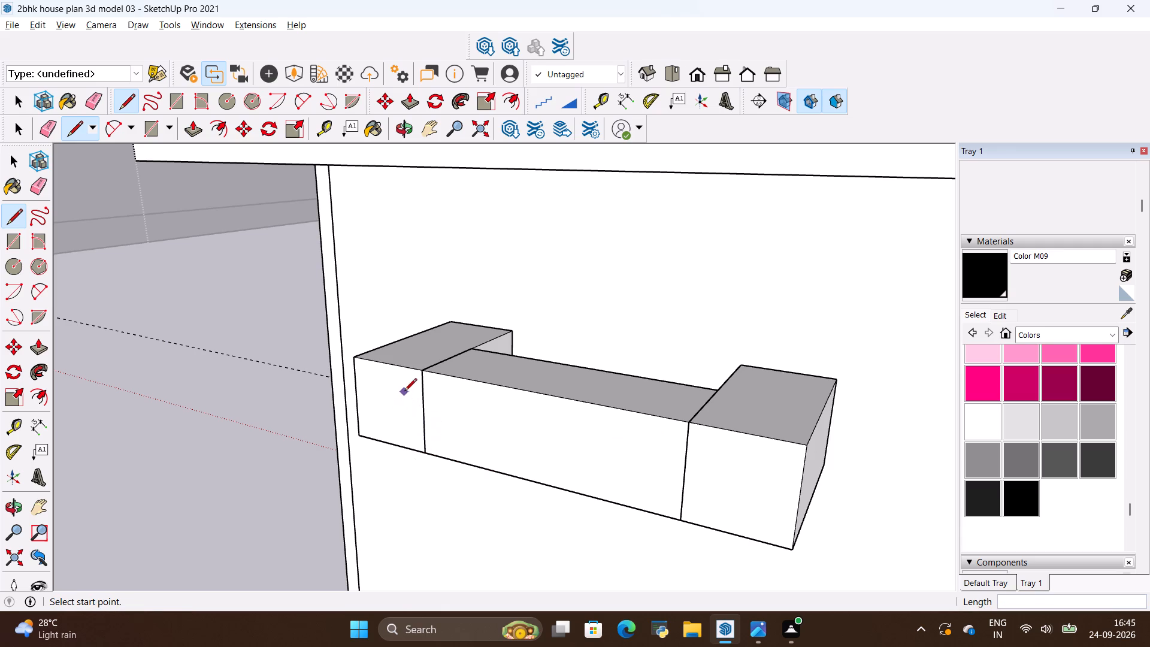
# Group the joined bar-and-block piece and the neighbouring end block into one handle on the leftmost drawer front.
pyautogui.press('space')
pyautogui.click(404, 392)
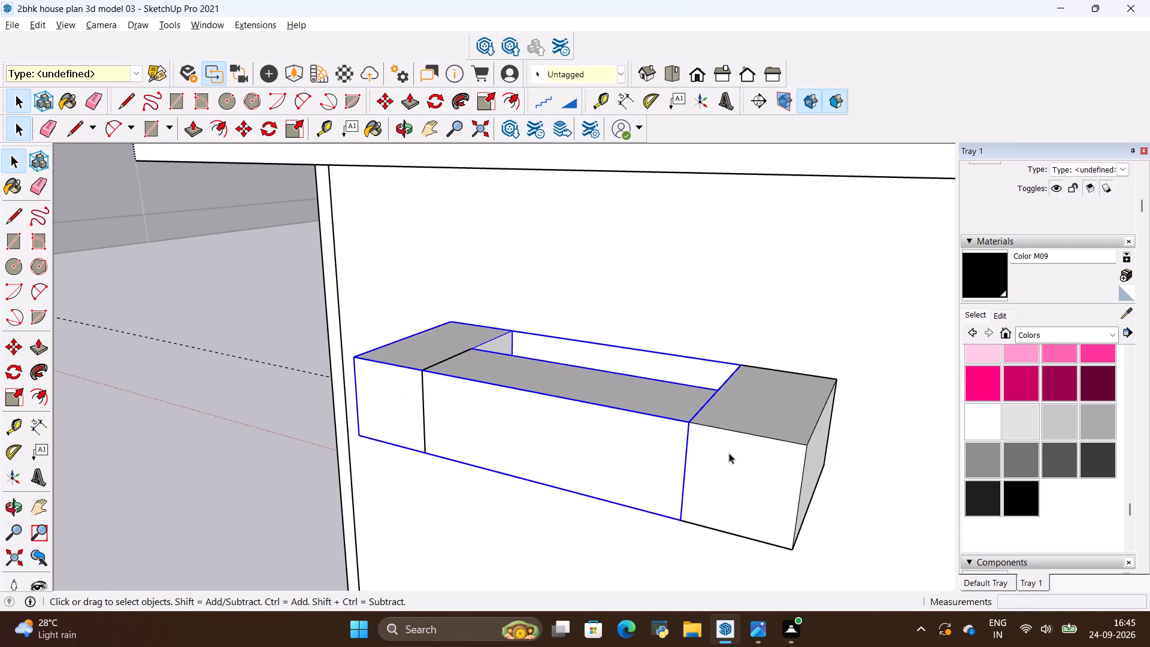
pyautogui.keyDown('ctrl'); pyautogui.click(729, 453); pyautogui.keyUp('ctrl')
pyautogui.rightClick(616, 441)
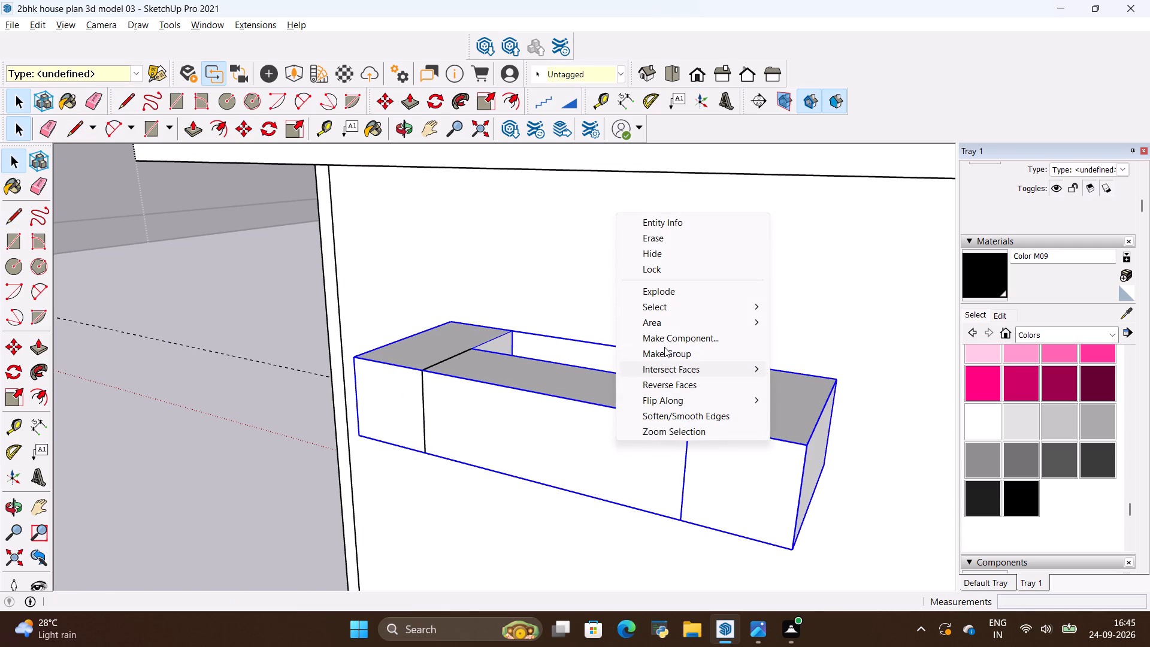
pyautogui.click(664, 351)
# Move the grouped handle about 1 13/16" horizontally along the leftmost drawer front, away from the console's outer end.
pyautogui.scroll(-8, 489, 411)
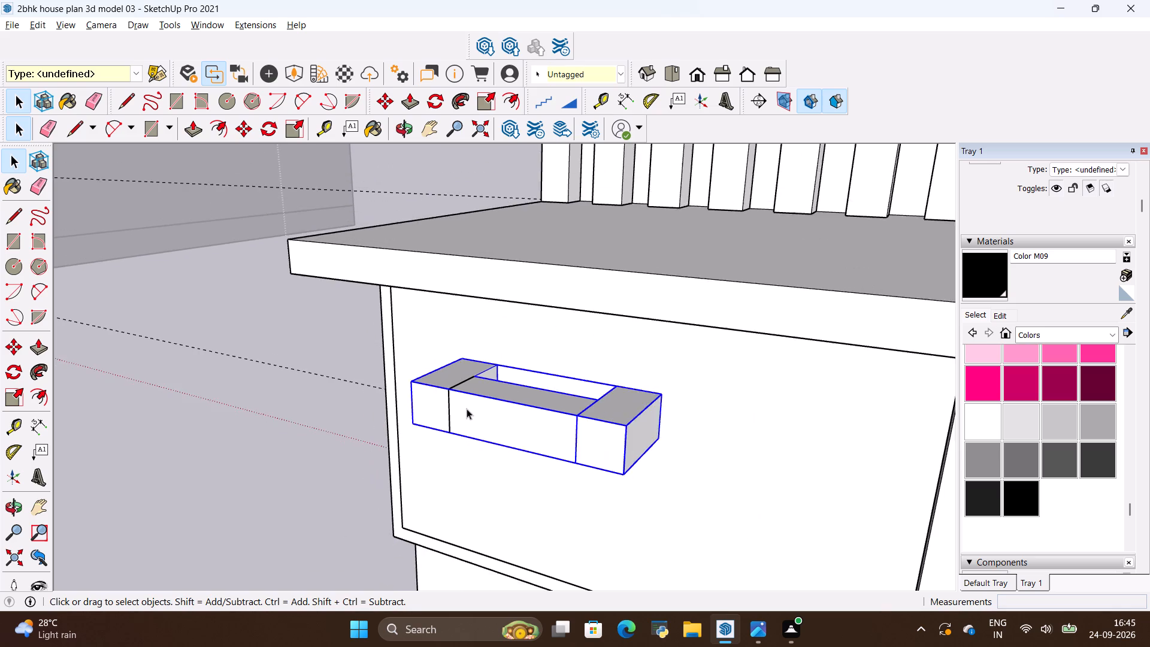
pyautogui.moveTo(332, 432); pyautogui.dragTo(537, 451, button='middle')
pyautogui.scroll(-18, 469, 426)
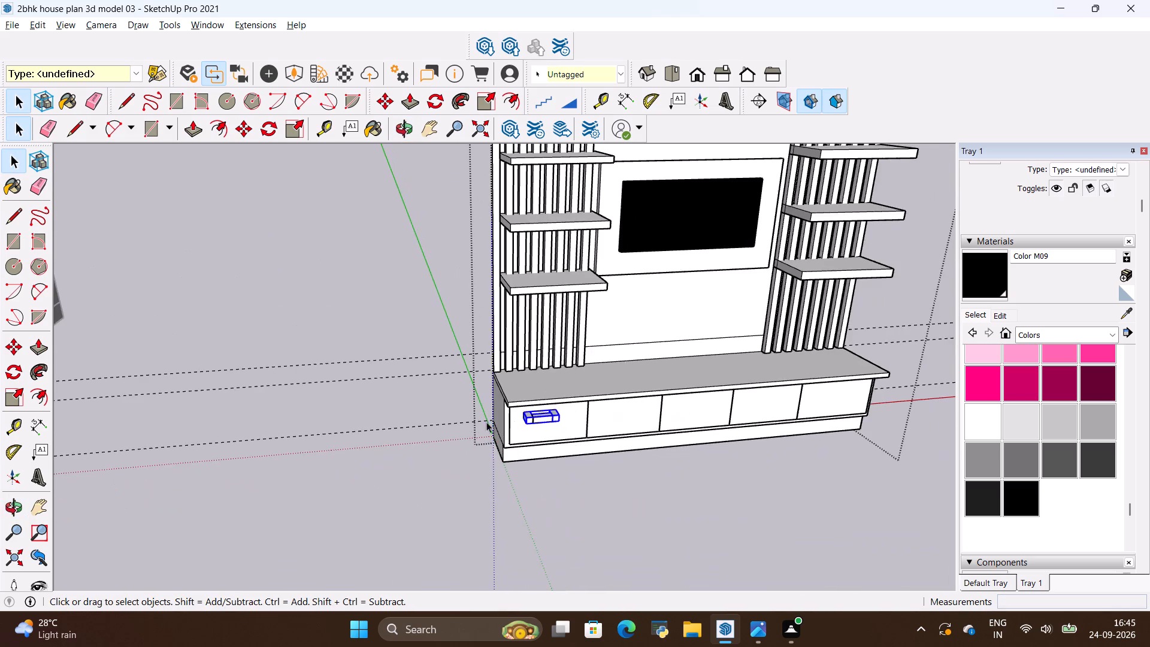
pyautogui.scroll(20, 566, 410)
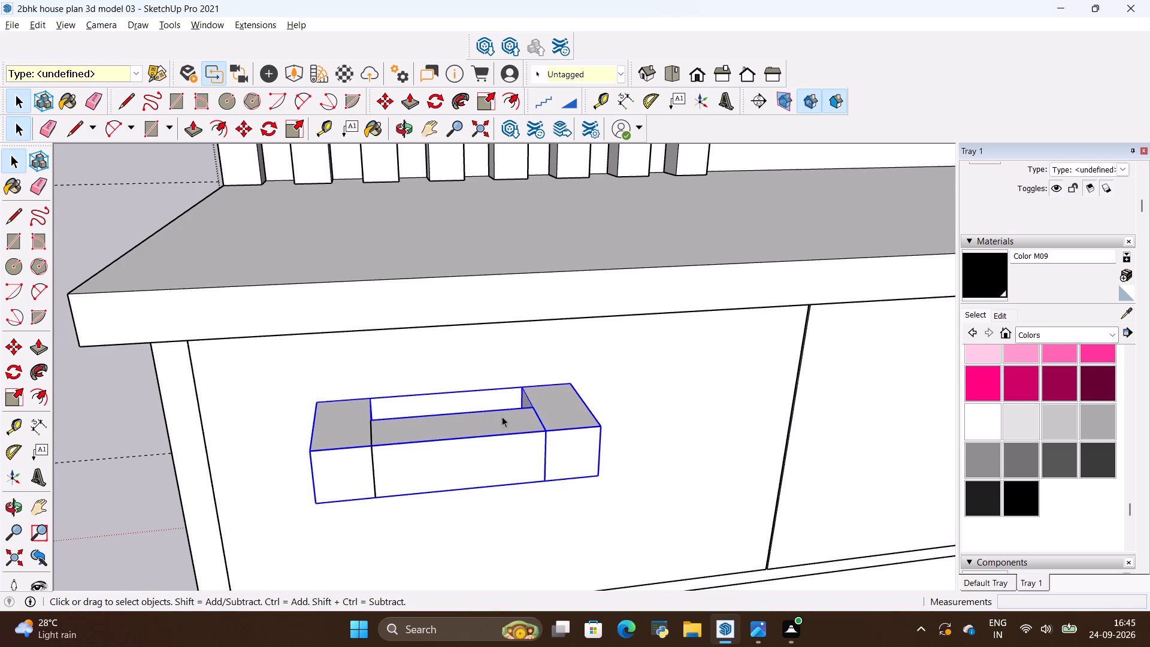
pyautogui.press('m')
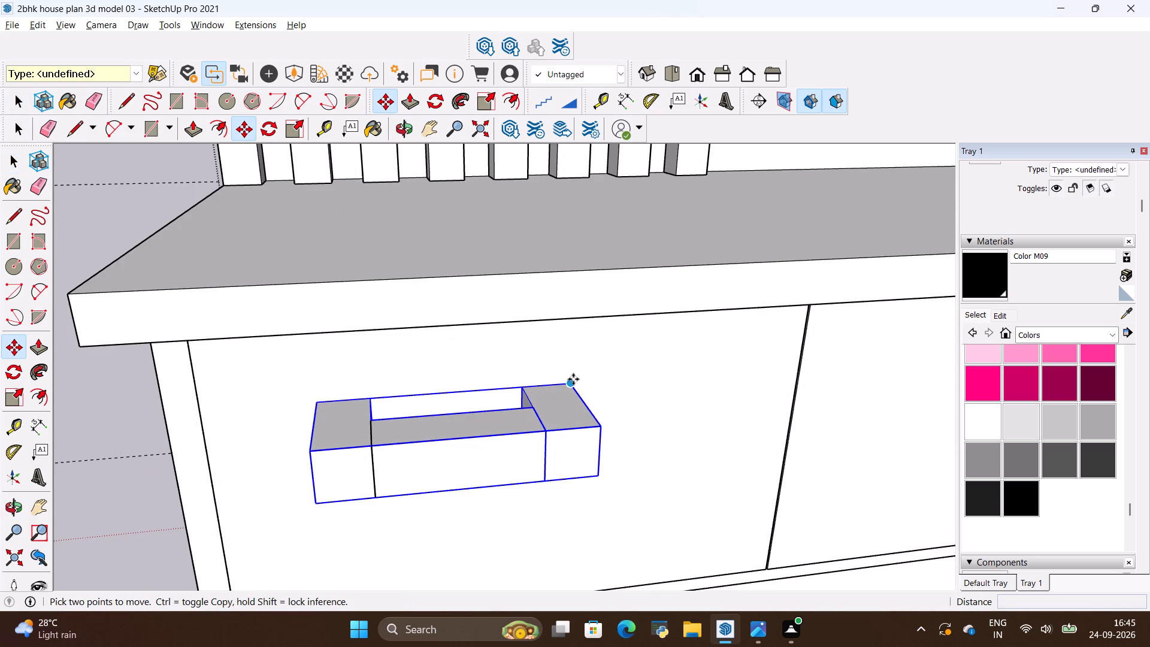
pyautogui.click(573, 379)
pyautogui.click(613, 377)
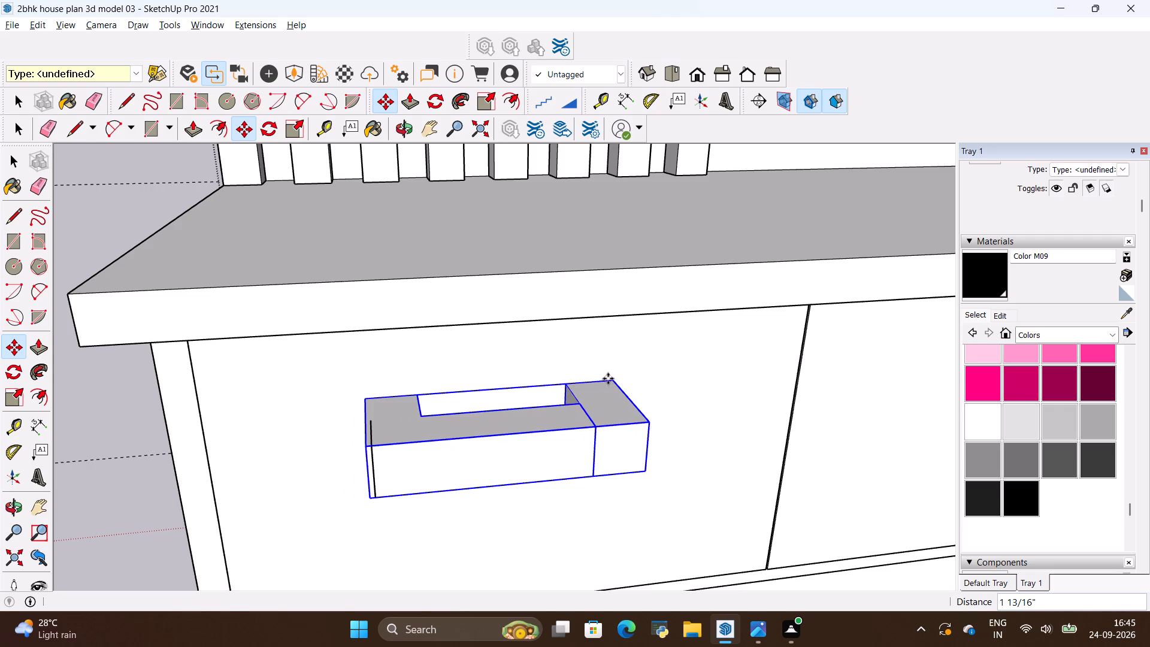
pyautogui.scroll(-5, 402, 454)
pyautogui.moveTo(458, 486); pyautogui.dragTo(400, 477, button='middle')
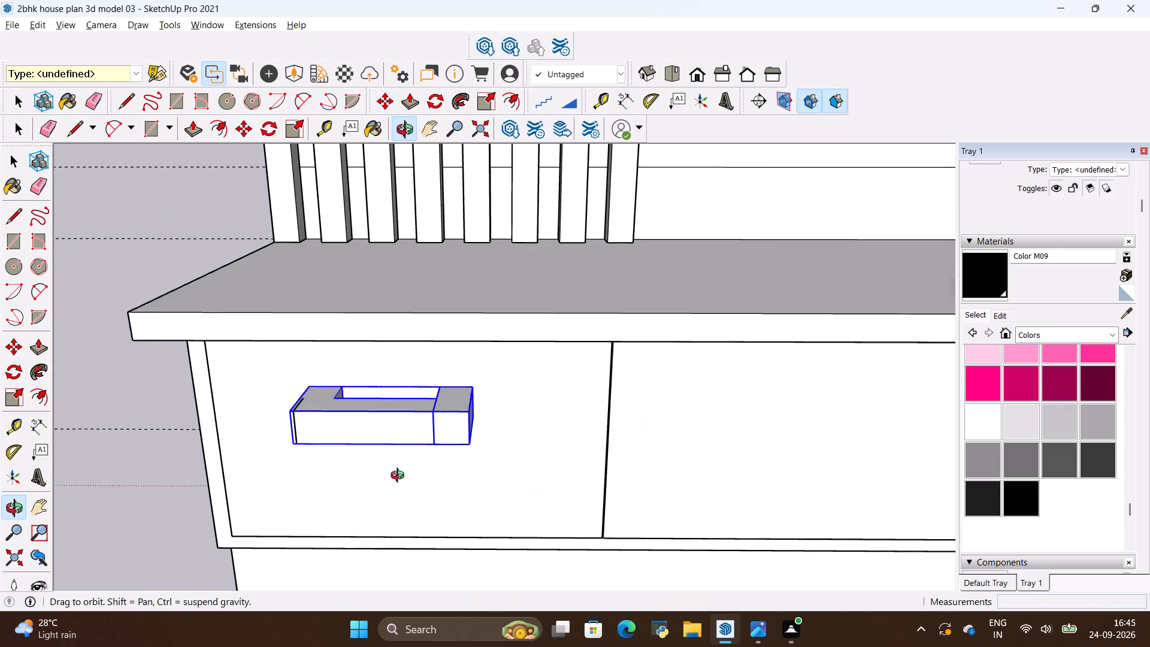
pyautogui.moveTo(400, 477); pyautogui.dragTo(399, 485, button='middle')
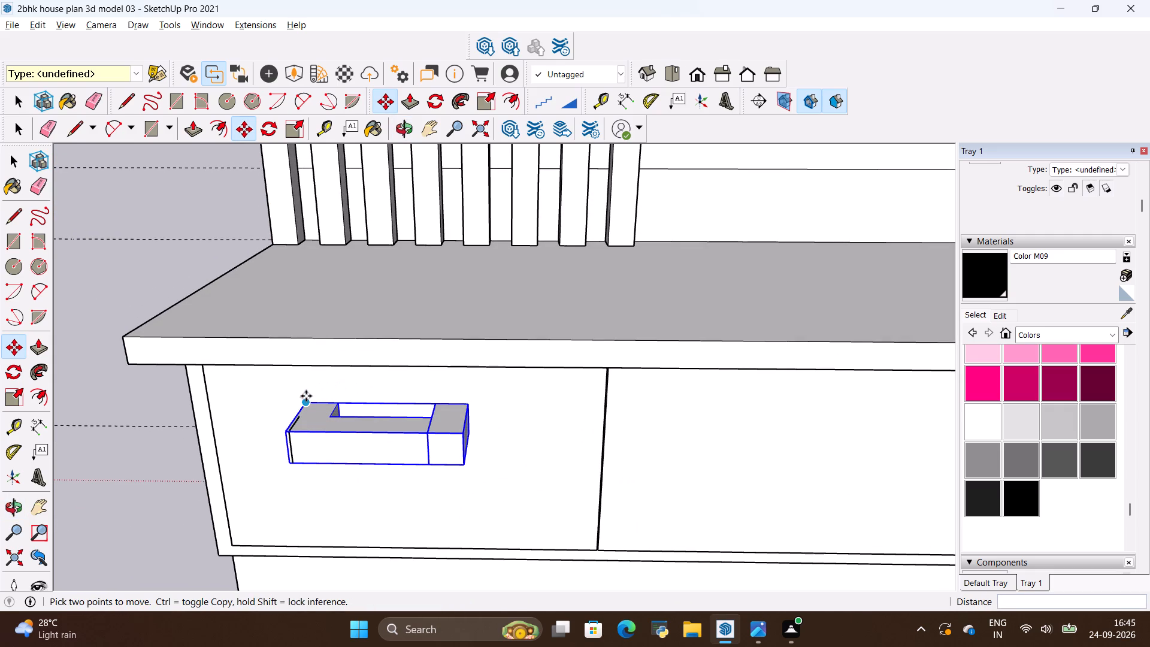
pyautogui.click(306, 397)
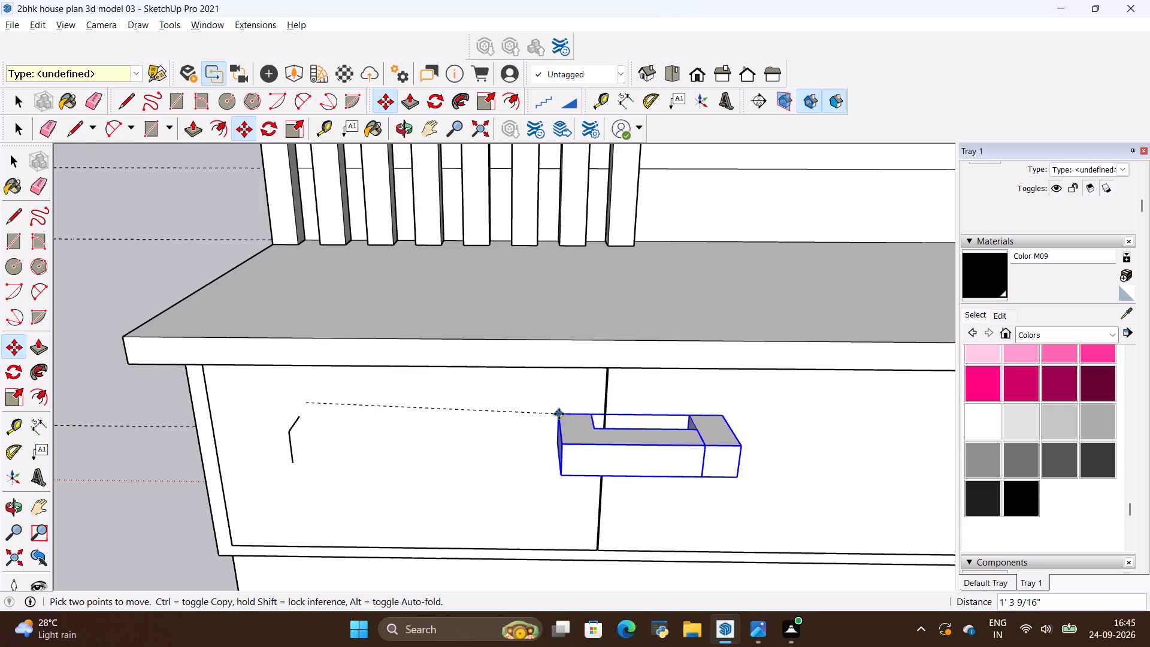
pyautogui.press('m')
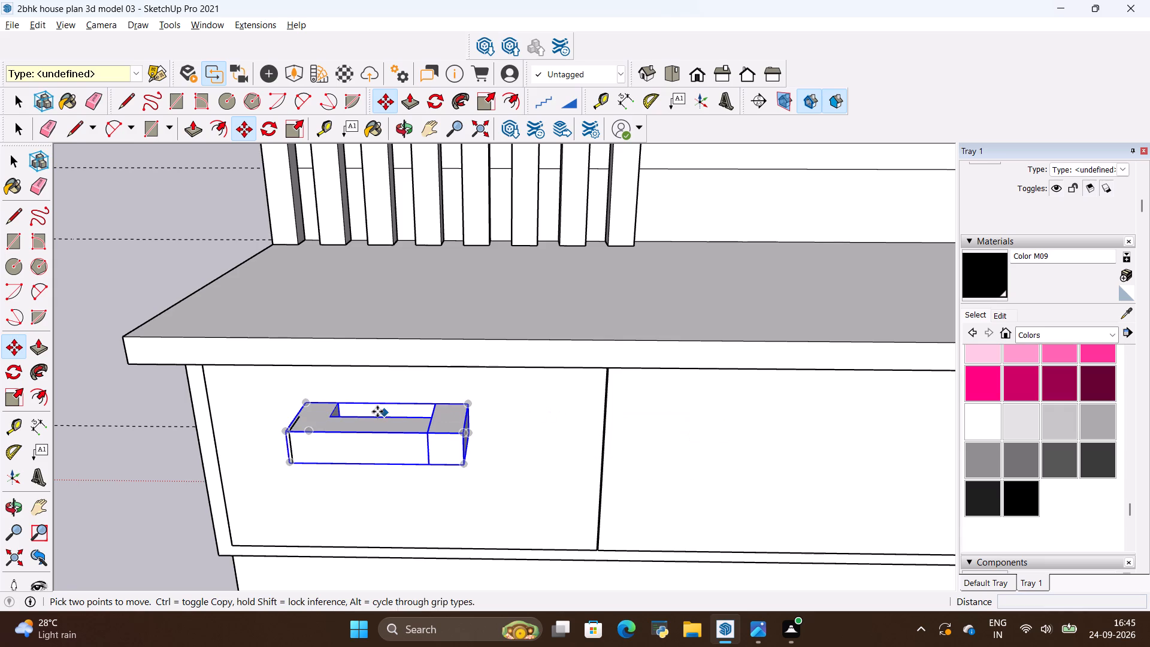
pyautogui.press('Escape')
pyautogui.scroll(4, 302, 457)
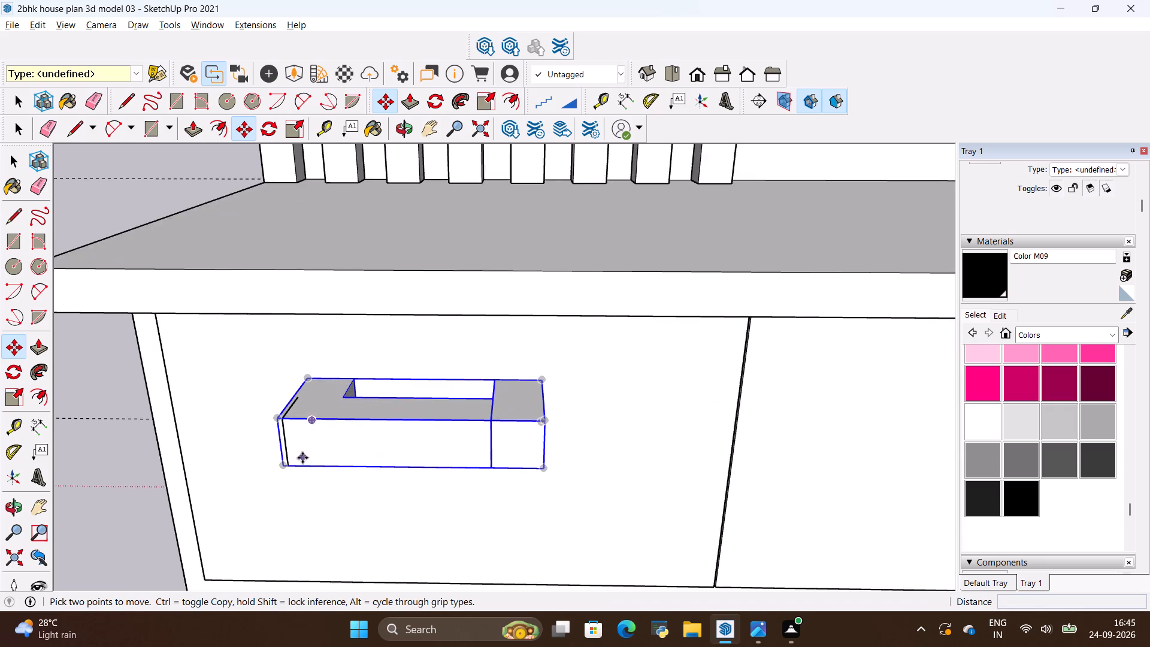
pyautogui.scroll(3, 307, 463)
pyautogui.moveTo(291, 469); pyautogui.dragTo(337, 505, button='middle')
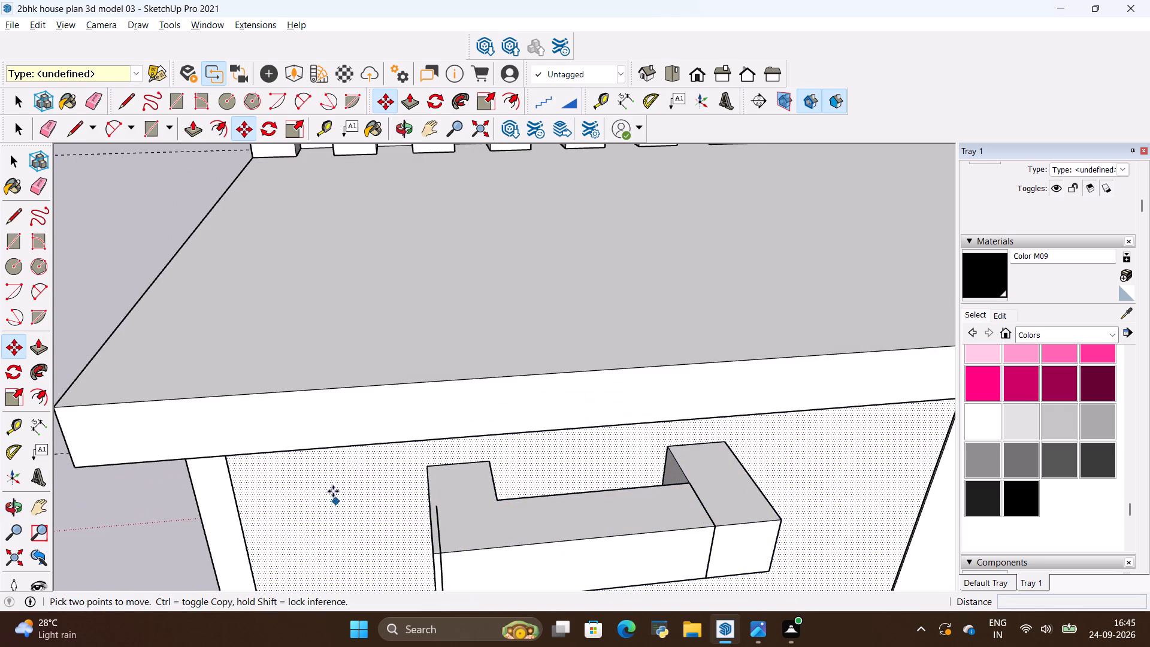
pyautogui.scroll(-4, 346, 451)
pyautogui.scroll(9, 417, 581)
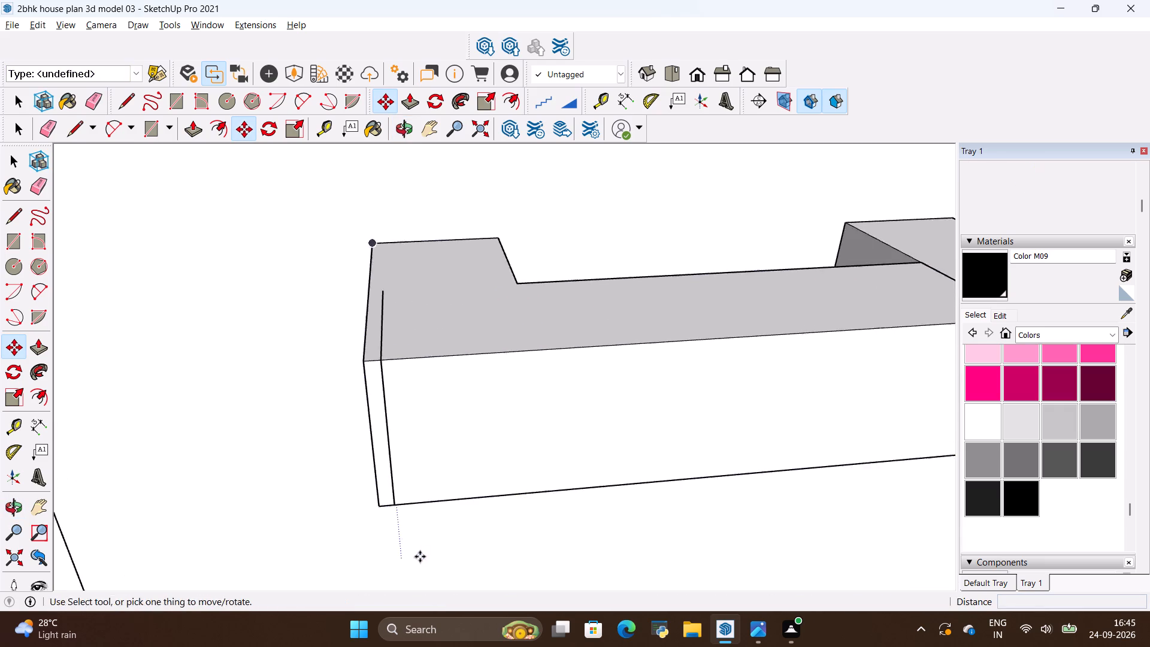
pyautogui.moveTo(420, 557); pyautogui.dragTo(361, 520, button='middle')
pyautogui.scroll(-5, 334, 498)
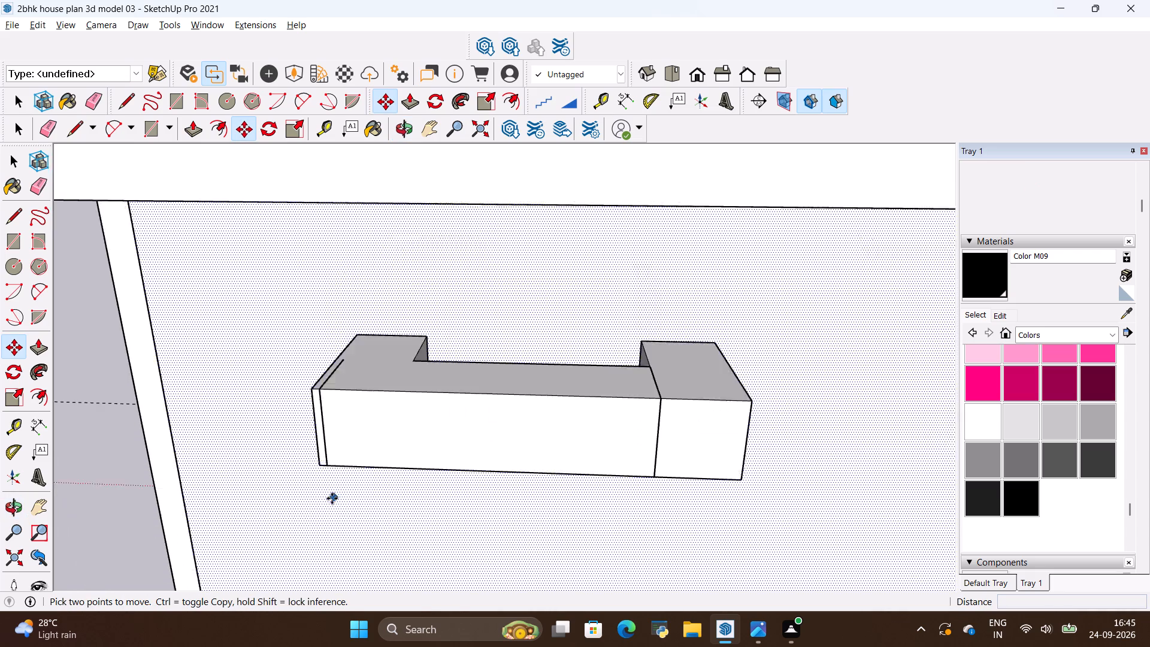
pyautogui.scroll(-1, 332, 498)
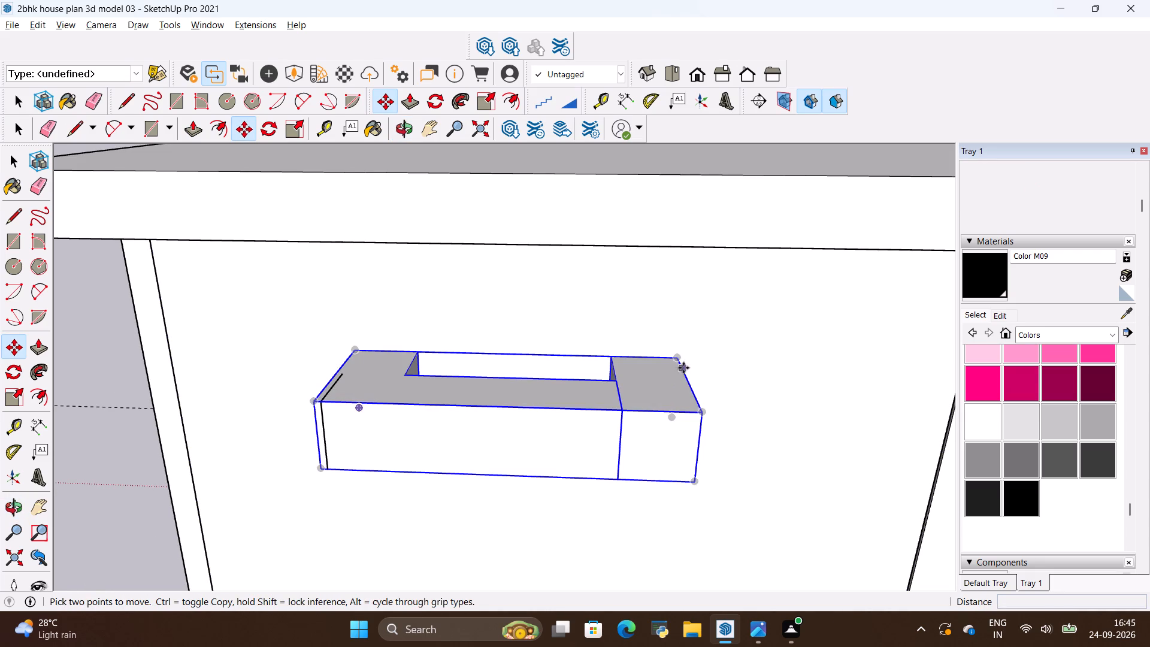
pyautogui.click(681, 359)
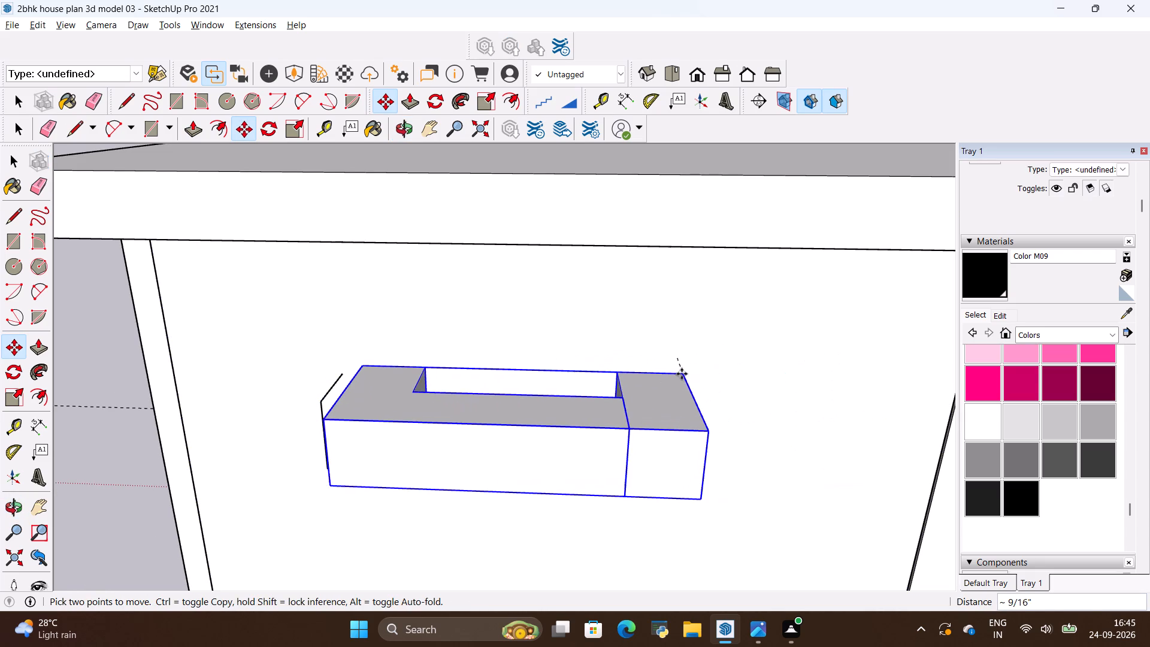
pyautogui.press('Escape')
# Move the handle group about 13/16" further along the drawer front, clear of the stray lines at its outer end.
pyautogui.scroll(-5, 568, 427)
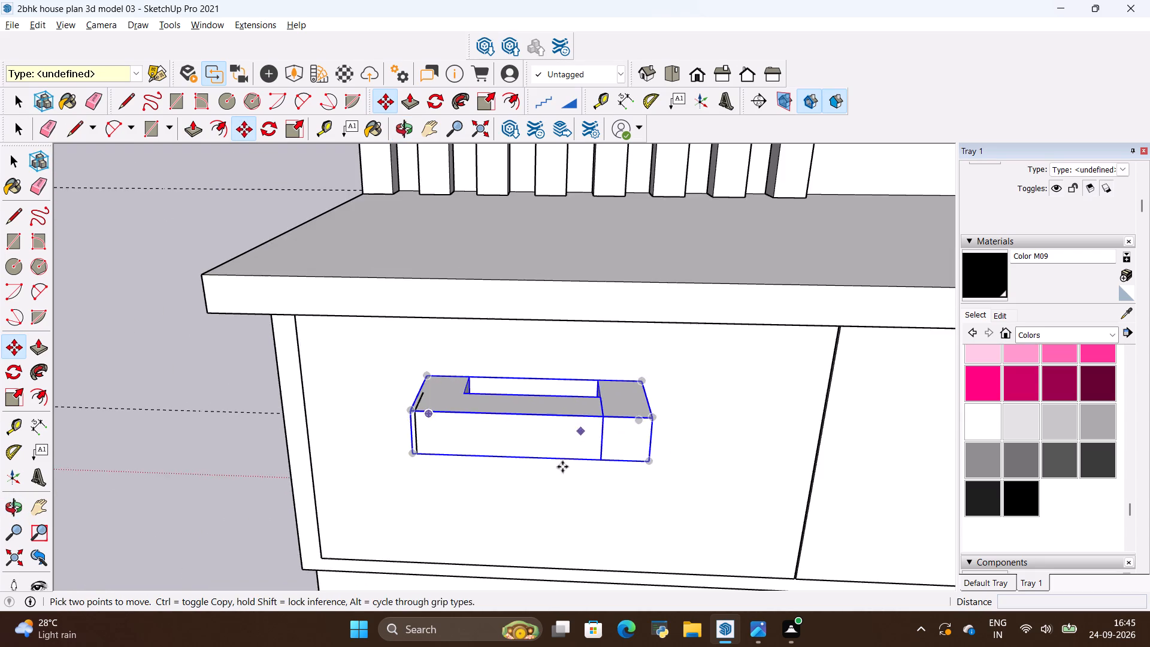
pyautogui.moveTo(563, 477); pyautogui.dragTo(564, 456, button='middle')
pyautogui.scroll(3, 601, 338)
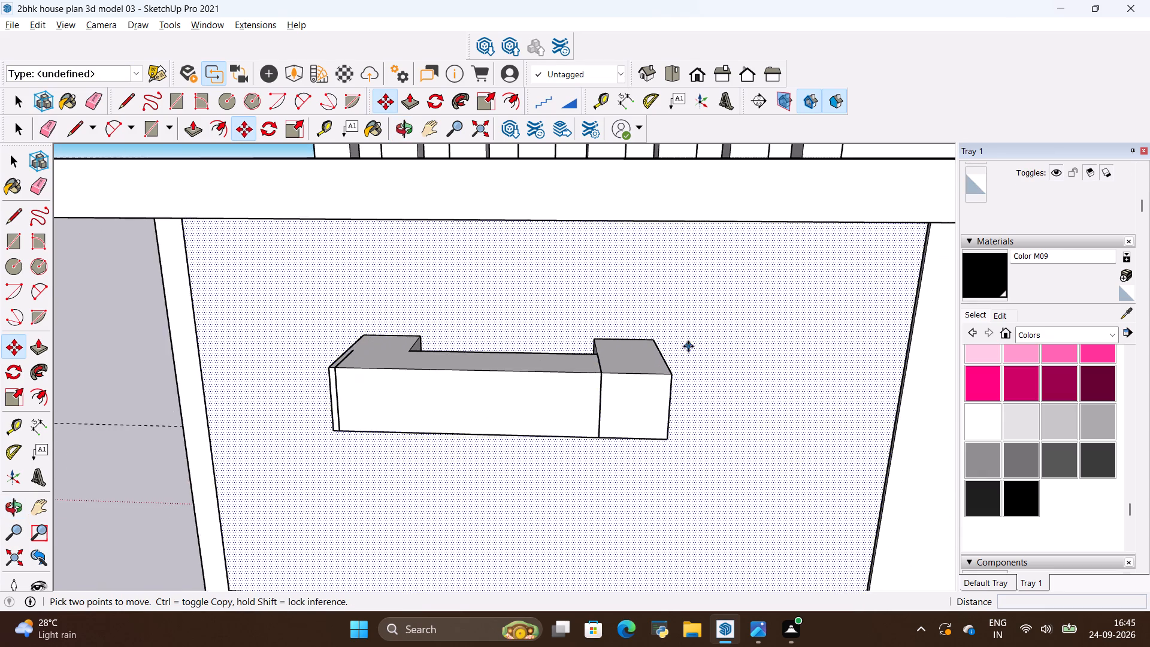
pyautogui.scroll(3, 688, 346)
pyautogui.press('m')
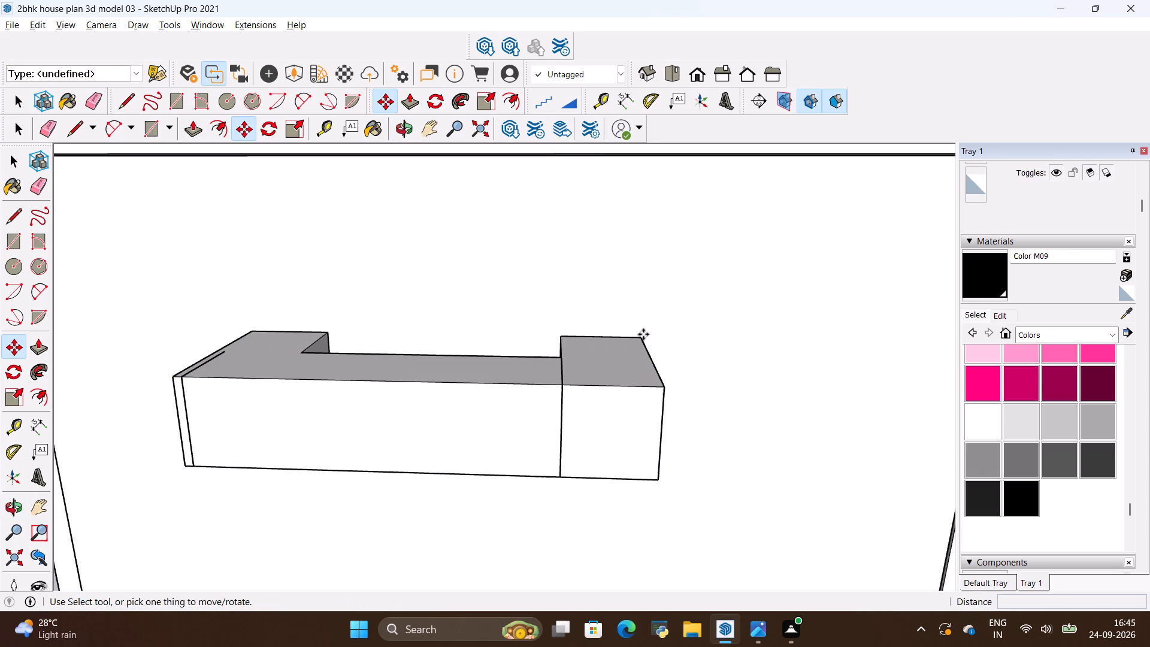
pyautogui.press('m')
pyautogui.click(644, 340)
pyautogui.click(673, 341)
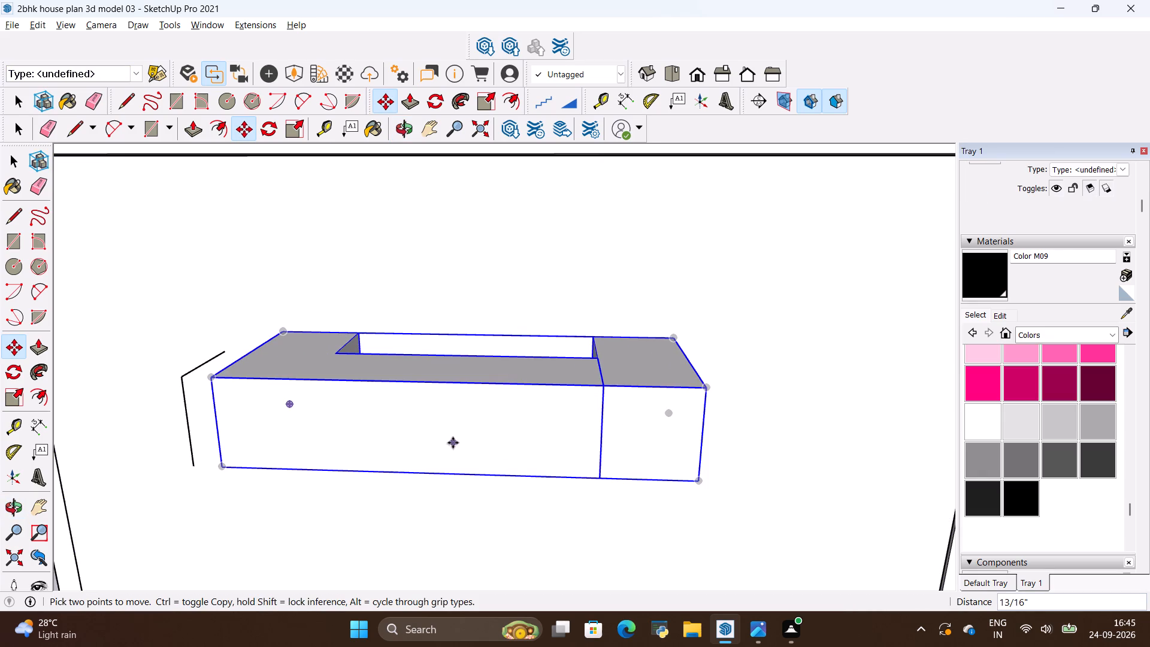
pyautogui.doubleClick(491, 450)
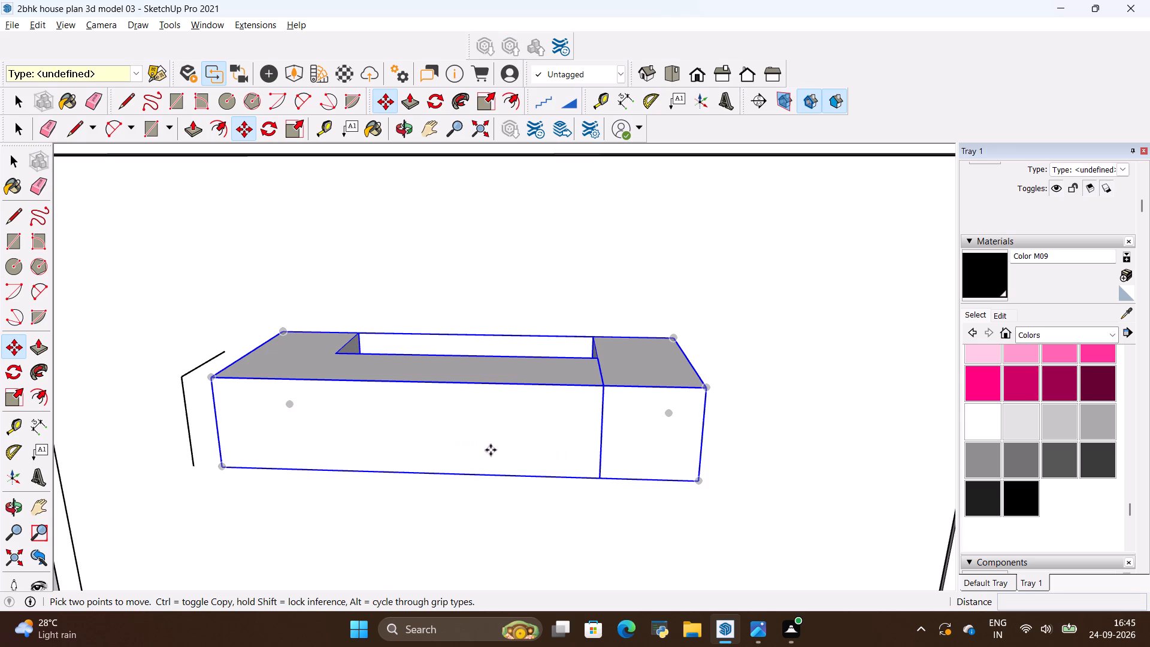
pyautogui.press('Escape')
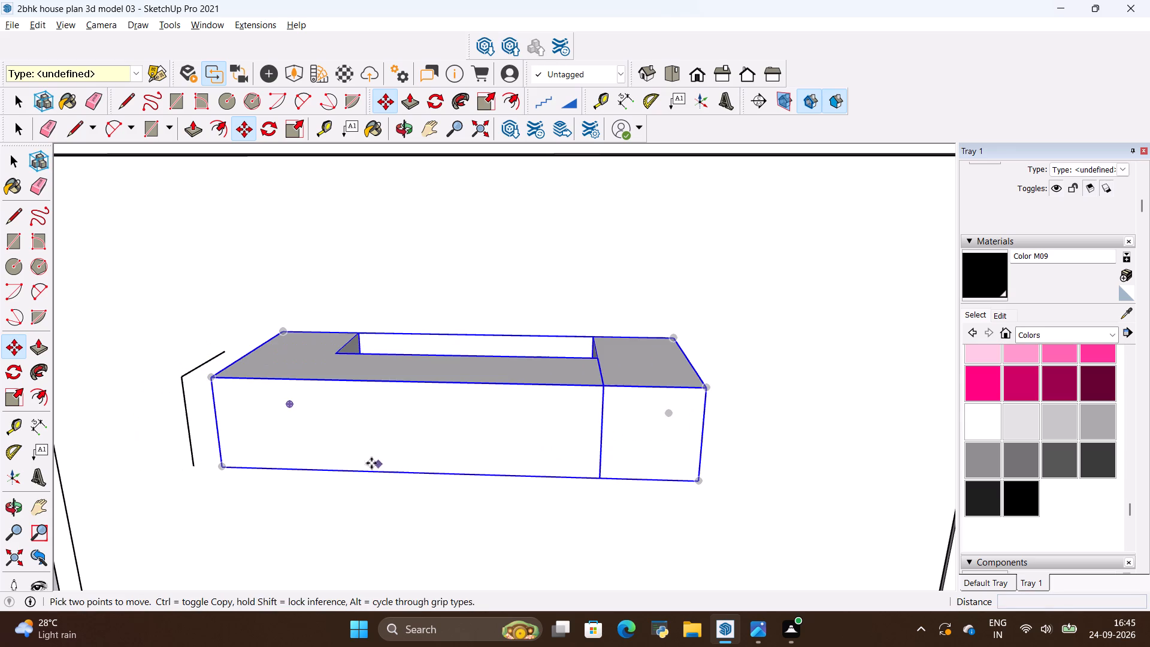
# Inside the handle's group, draw a line from the inner corner across the top face and down the front face, then leave the group.
pyautogui.press('space')
pyautogui.click(361, 440)
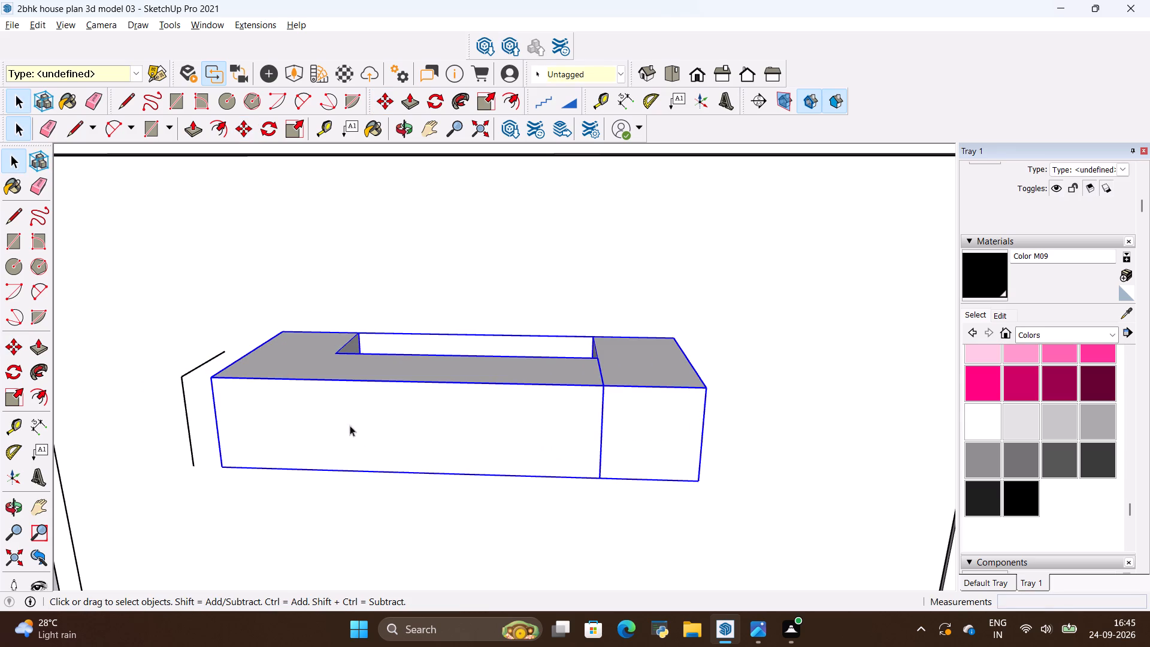
pyautogui.doubleClick(331, 403)
pyautogui.scroll(4, 326, 366)
pyautogui.moveTo(373, 384); pyautogui.dragTo(377, 498, button='middle')
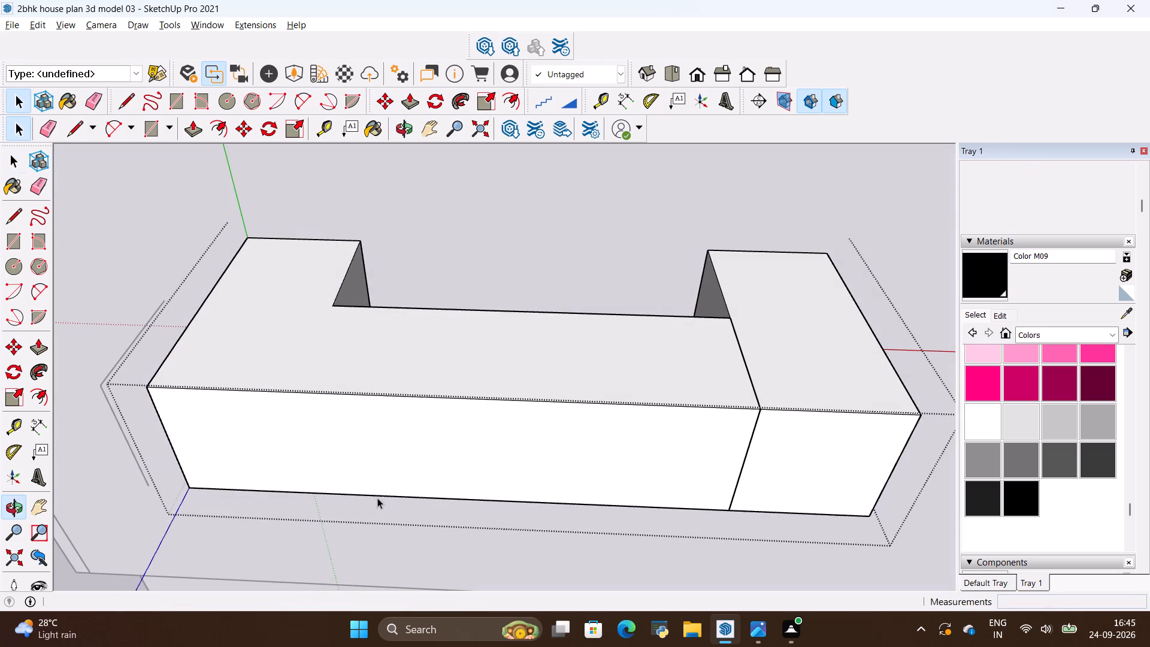
pyautogui.press('l')
pyautogui.click(337, 304)
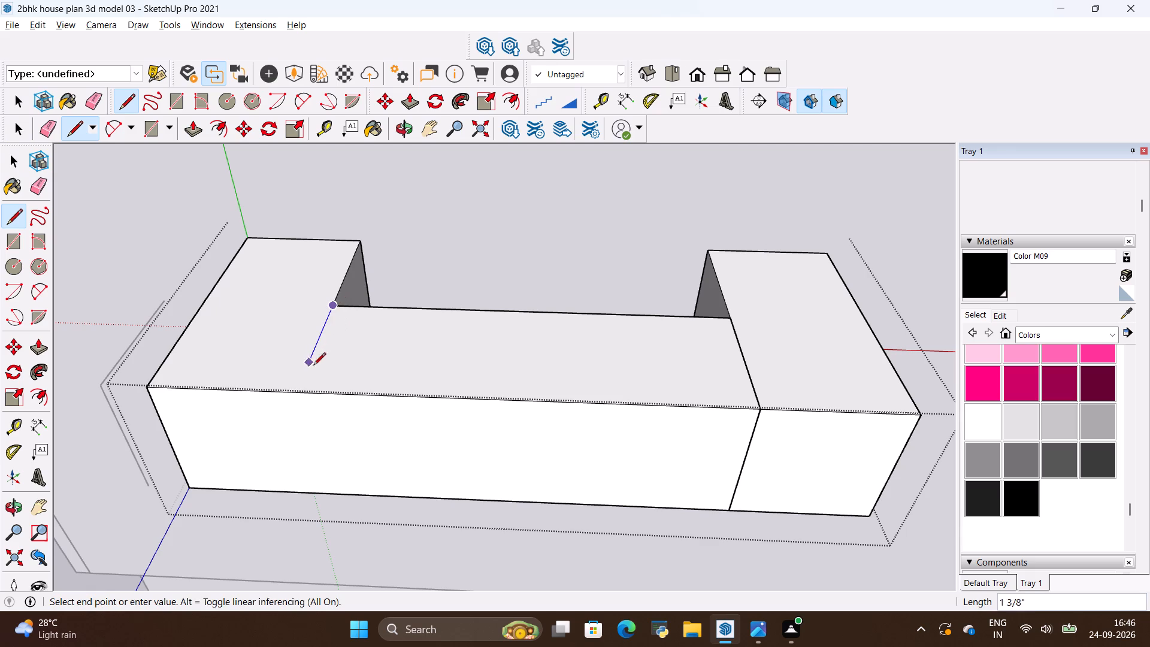
pyautogui.click(301, 397)
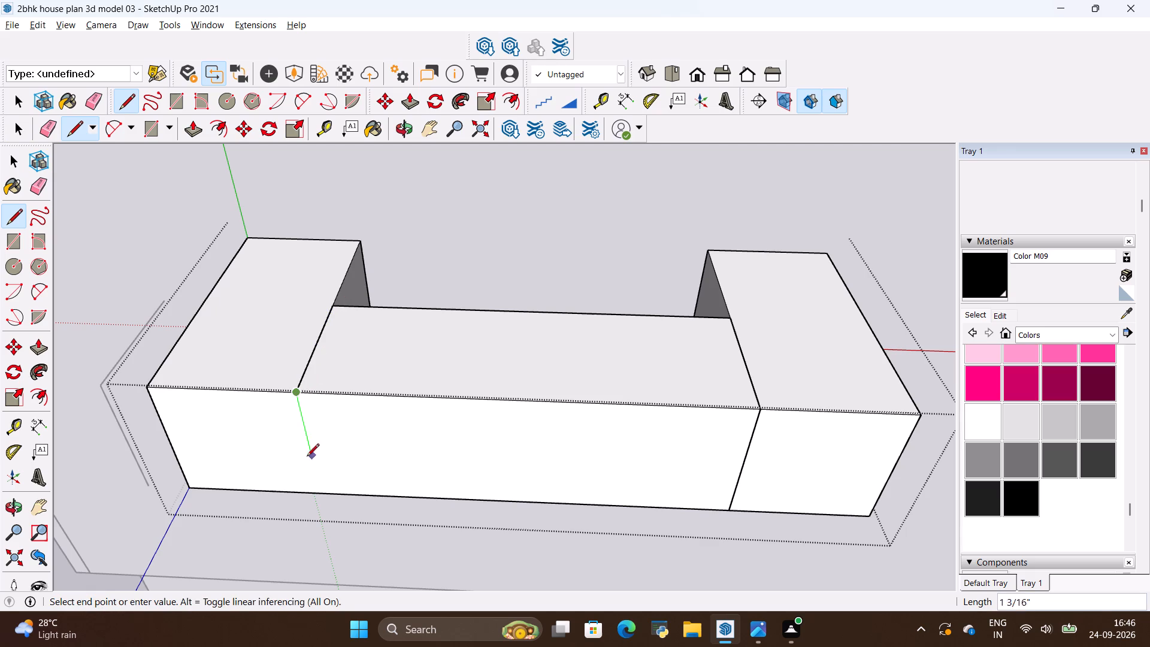
pyautogui.click(313, 498)
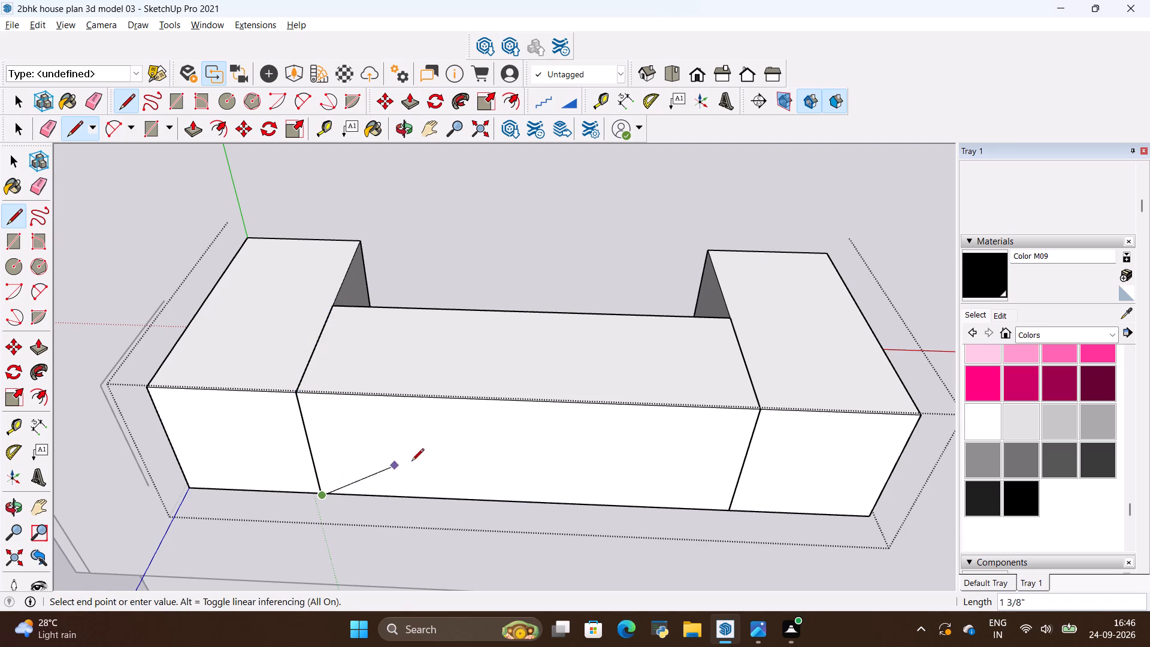
pyautogui.press('space')
pyautogui.click(342, 537)
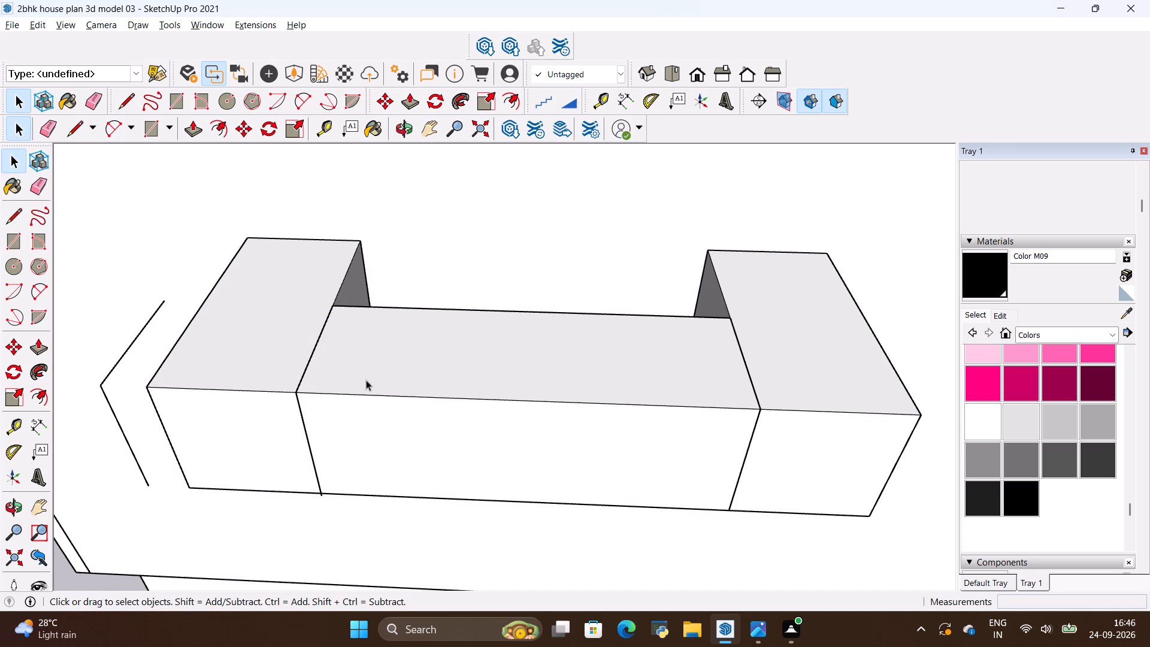
# Copy the handle group about 2' 1 3/8" horizontally onto the second drawer front.
pyautogui.click(366, 380)
pyautogui.scroll(-5, 495, 392)
pyautogui.moveTo(549, 436); pyautogui.dragTo(503, 412, button='middle')
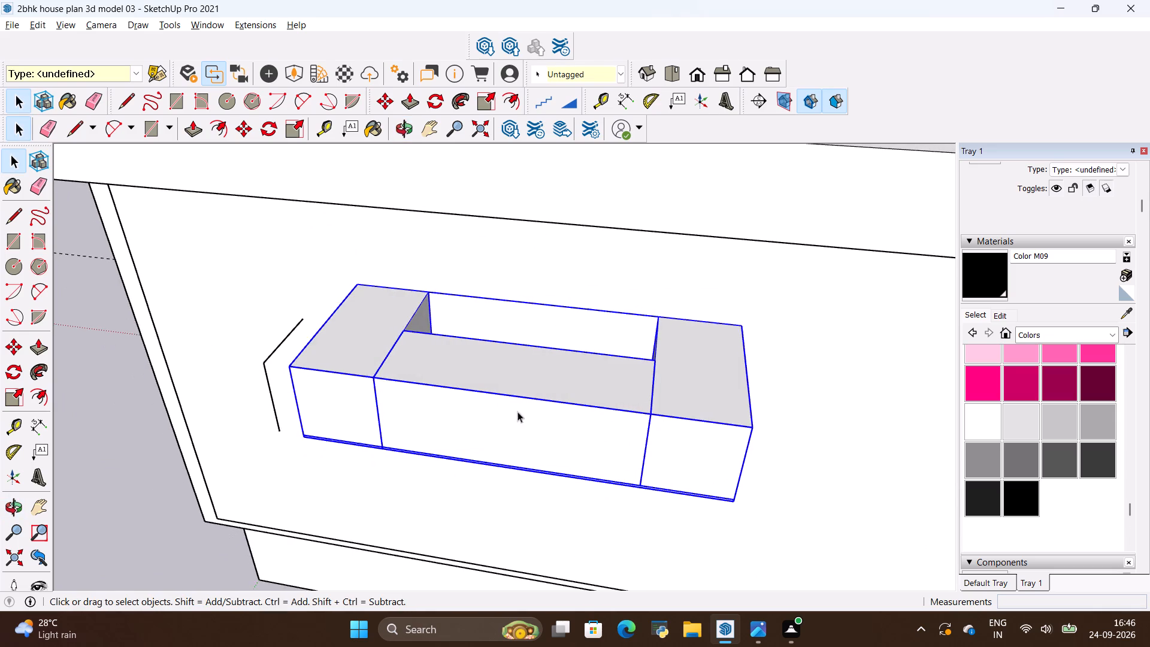
pyautogui.scroll(-11, 537, 403)
pyautogui.scroll(4, 669, 337)
pyautogui.press('m')
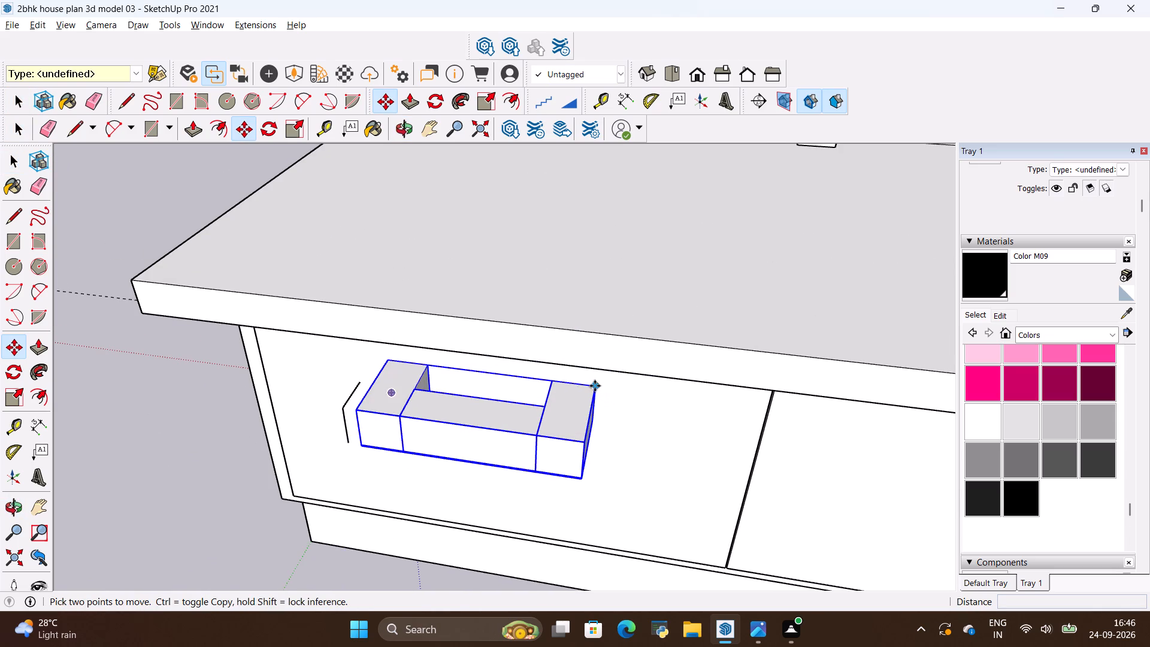
pyautogui.click(387, 358)
pyautogui.scroll(-9, 475, 385)
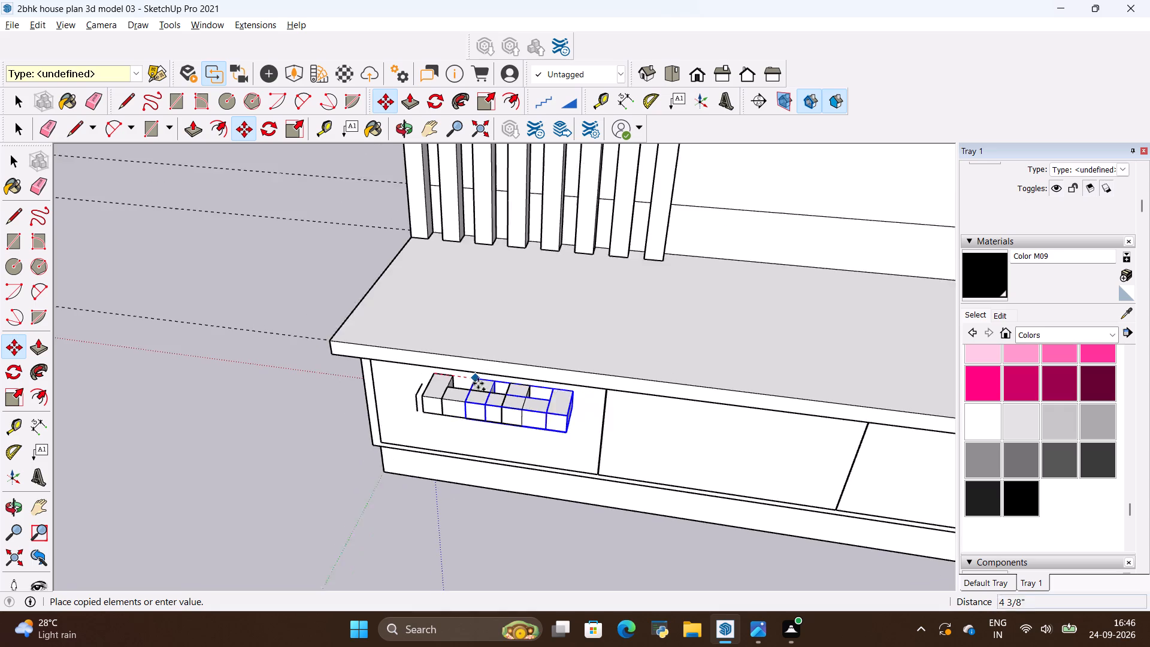
pyautogui.moveTo(634, 413); pyautogui.dragTo(656, 337, button='middle')
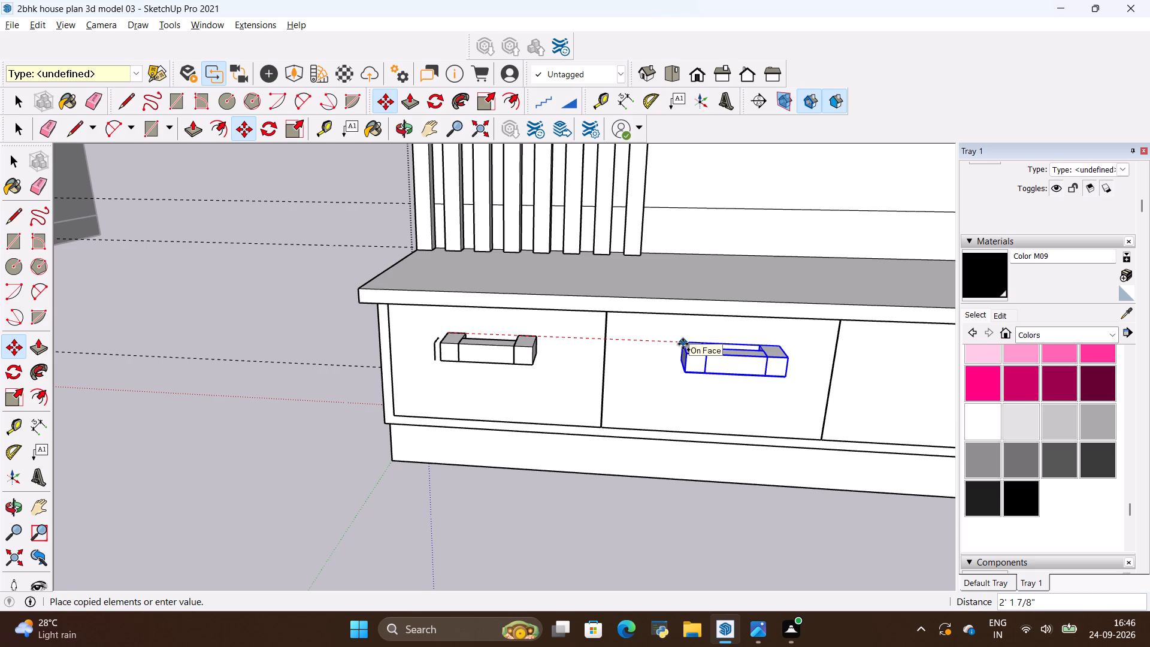
pyautogui.scroll(3, 760, 328)
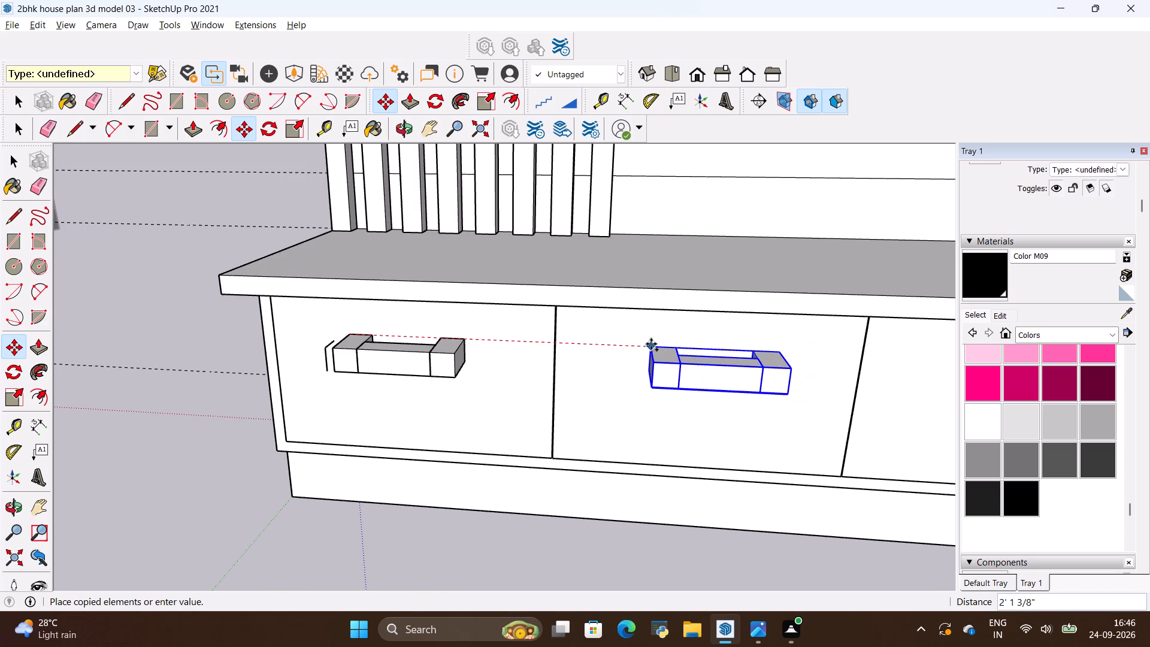
pyautogui.click(651, 344)
pyautogui.keyDown('ctrl'); pyautogui.click(653, 344); pyautogui.keyUp('ctrl')
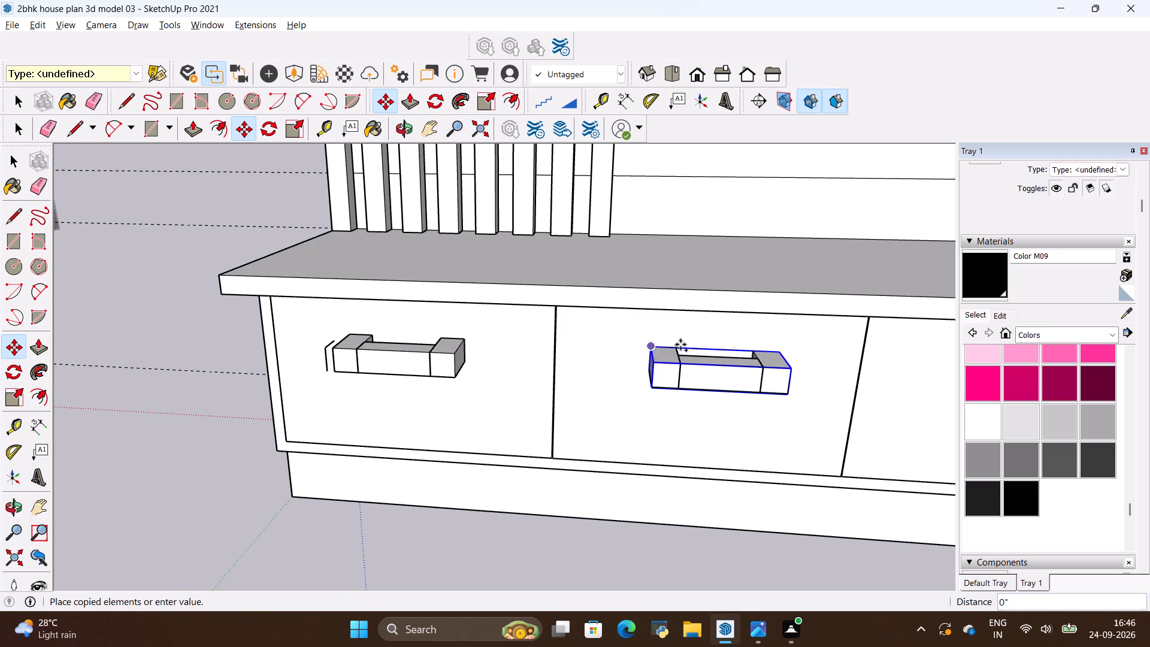
# Place a copy of the handle group on the third drawer front, about 1' 11 3/16" along from the second handle.
pyautogui.scroll(-16, 615, 392)
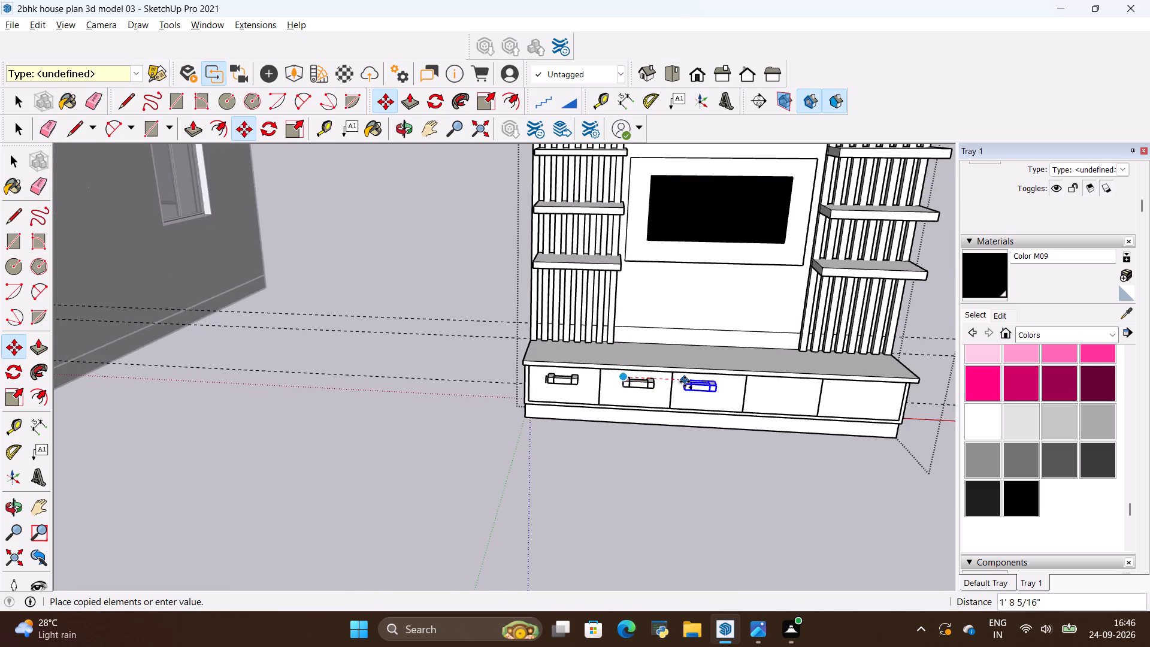
pyautogui.scroll(9, 685, 382)
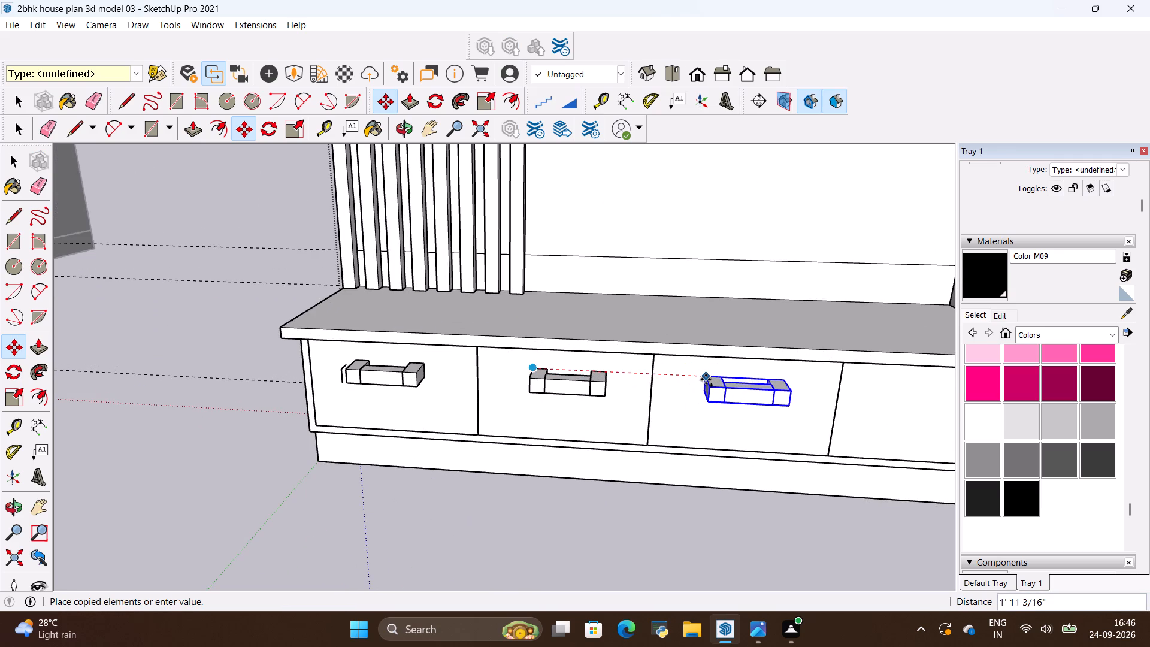
pyautogui.click(706, 379)
# Copy the third drawer's handle group about 2' 5/16" horizontally onto the fourth drawer front.
pyautogui.scroll(8, 706, 379)
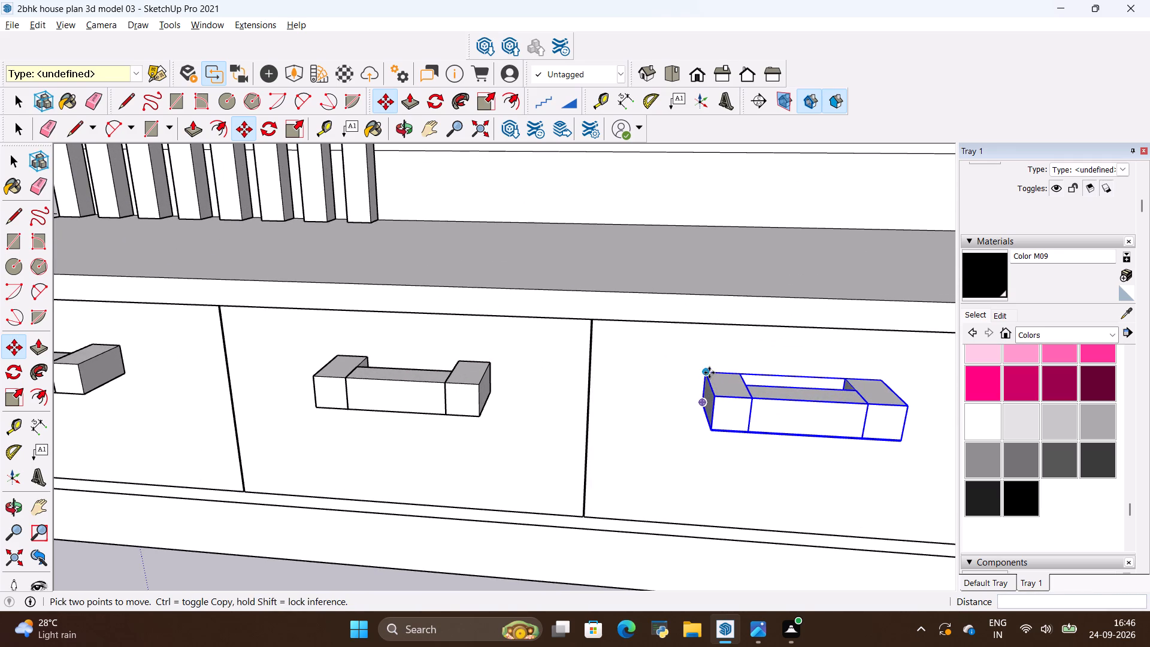
pyautogui.click(709, 373)
pyautogui.scroll(-11, 574, 403)
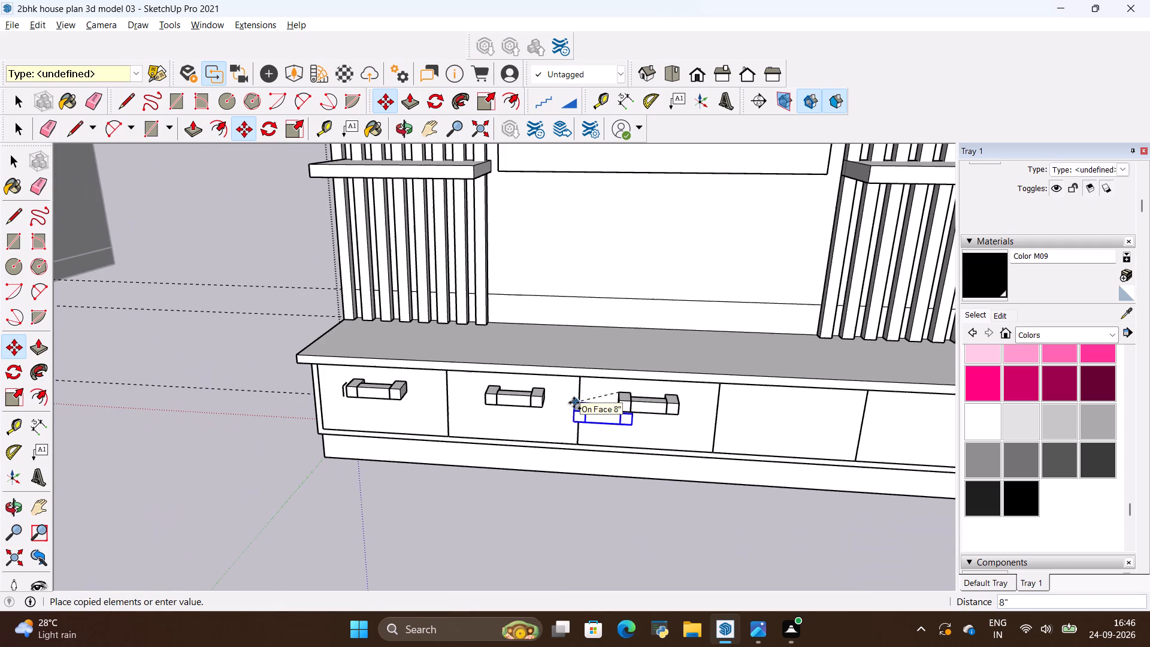
pyautogui.scroll(5, 756, 410)
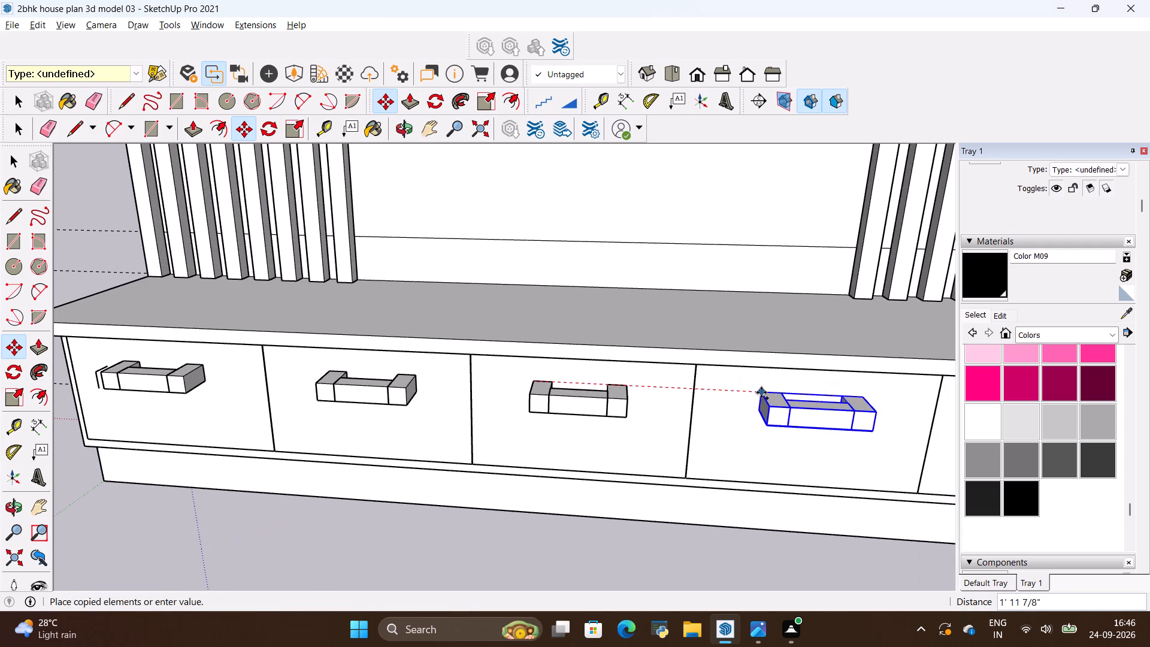
pyautogui.scroll(-3, 761, 392)
pyautogui.moveTo(761, 392); pyautogui.dragTo(755, 392, button='middle')
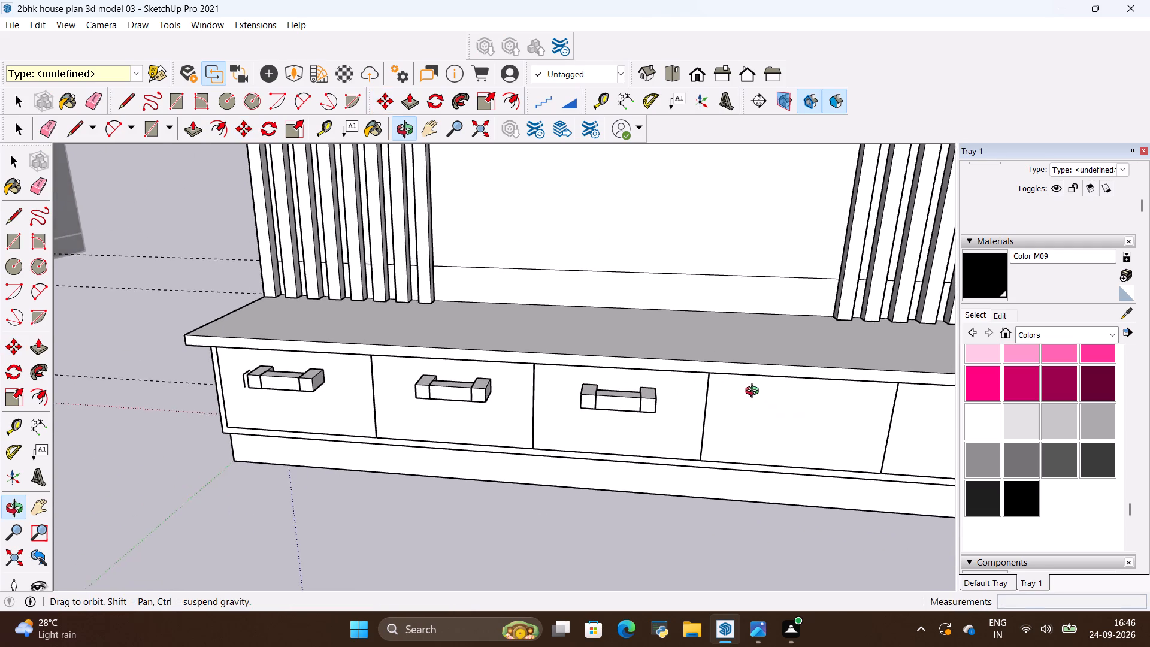
pyautogui.moveTo(755, 392); pyautogui.dragTo(731, 395, button='middle')
pyautogui.scroll(3, 753, 404)
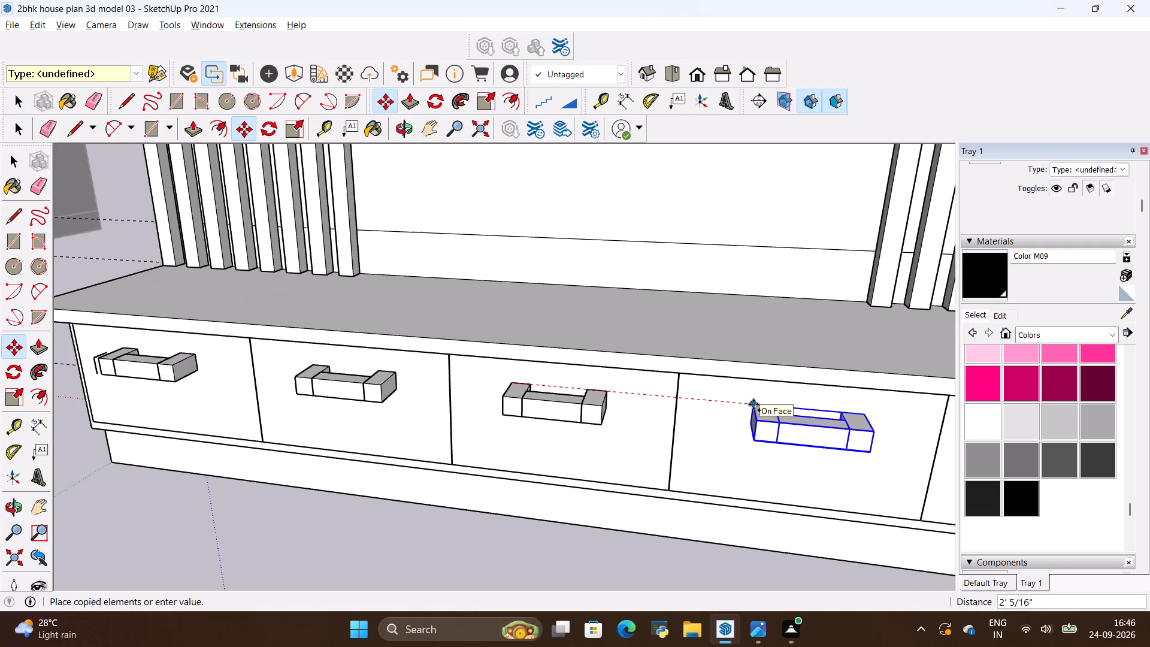
pyautogui.click(753, 404)
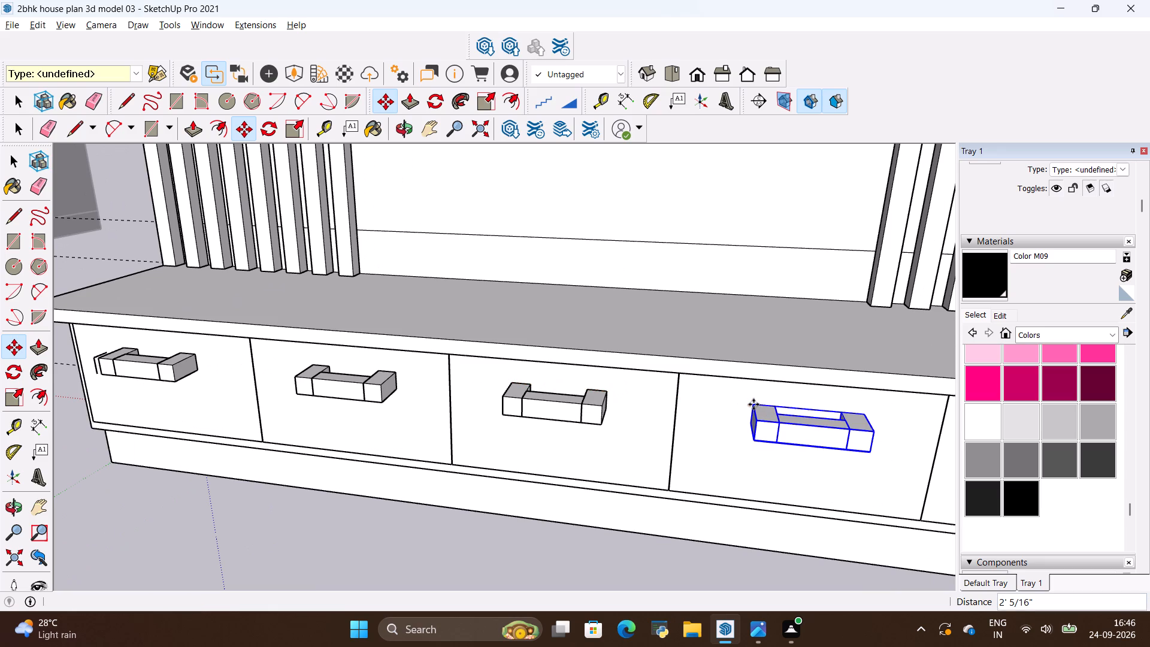
# Copy the fourth drawer's handle about 2' 1/4" horizontally onto the fifth drawer front, then leave the TV unit's group.
pyautogui.scroll(5, 753, 404)
pyautogui.click(753, 404)
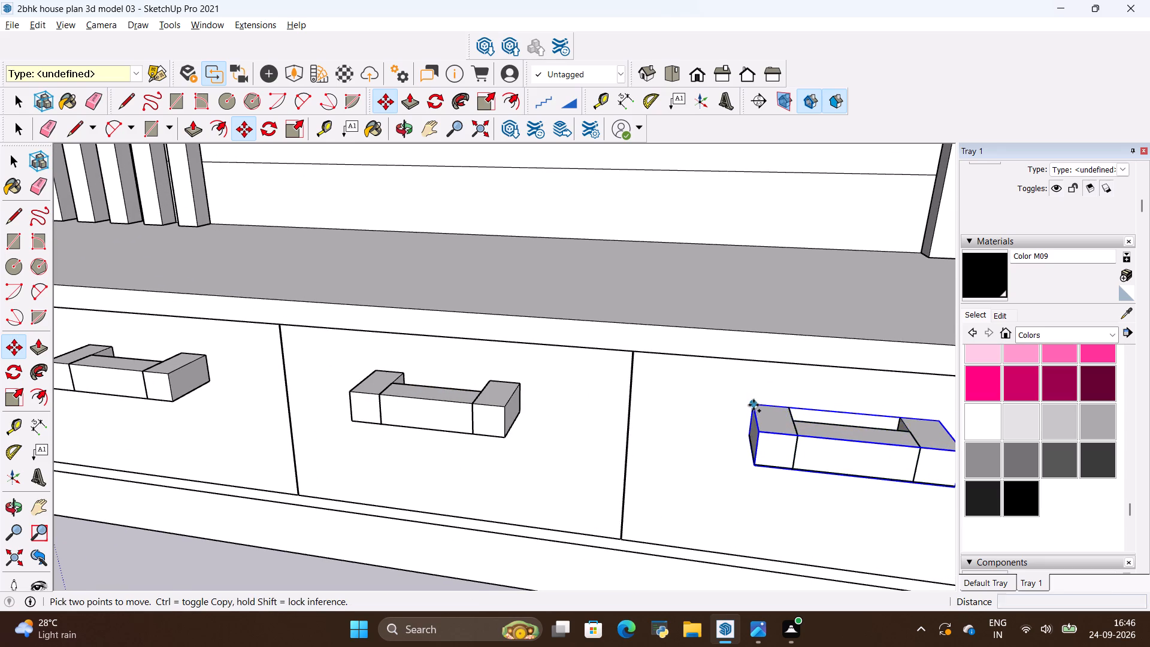
pyautogui.scroll(-11, 553, 437)
pyautogui.scroll(4, 745, 455)
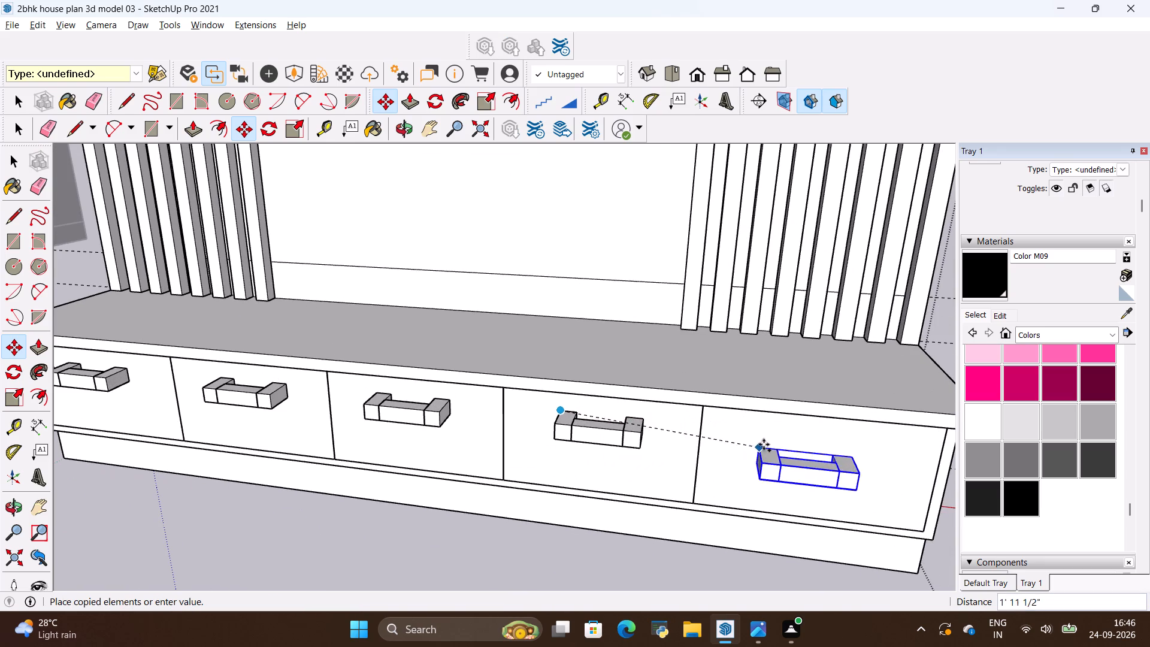
pyautogui.scroll(-4, 768, 435)
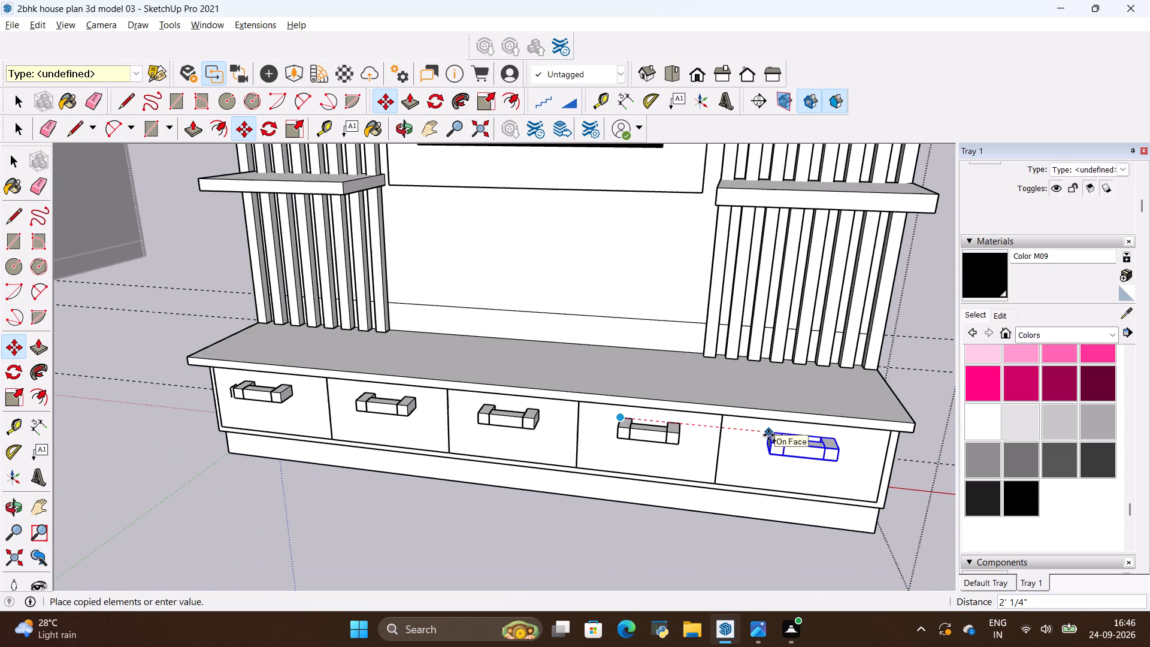
pyautogui.scroll(3, 768, 435)
pyautogui.click(768, 435)
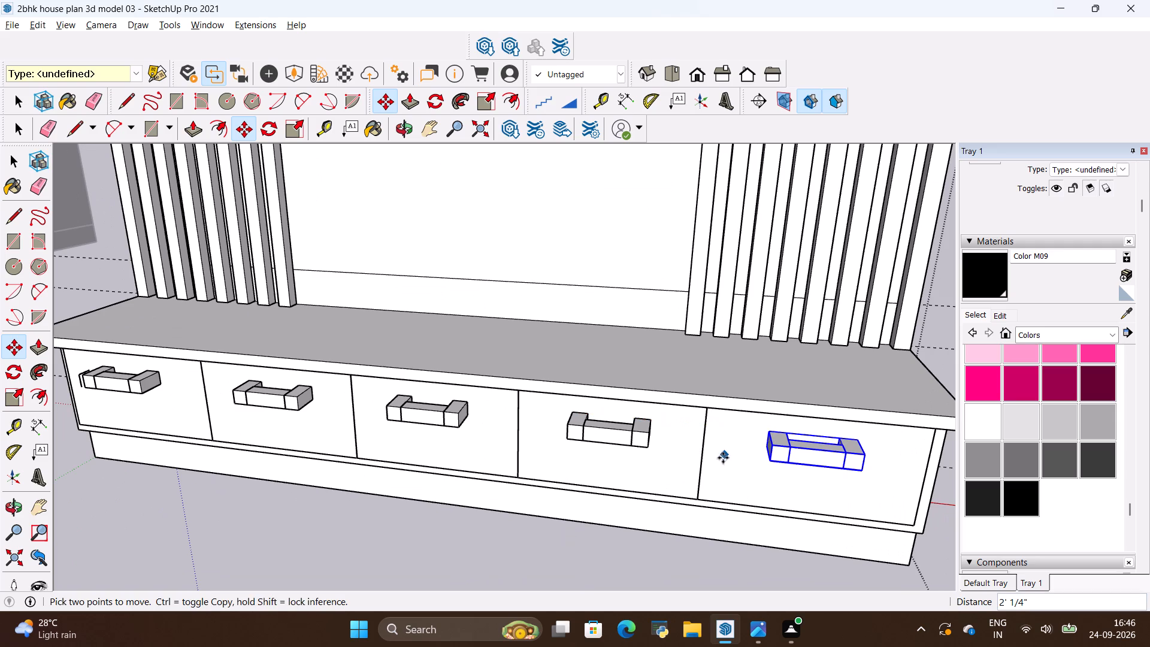
pyautogui.press('space')
pyautogui.click(631, 548)
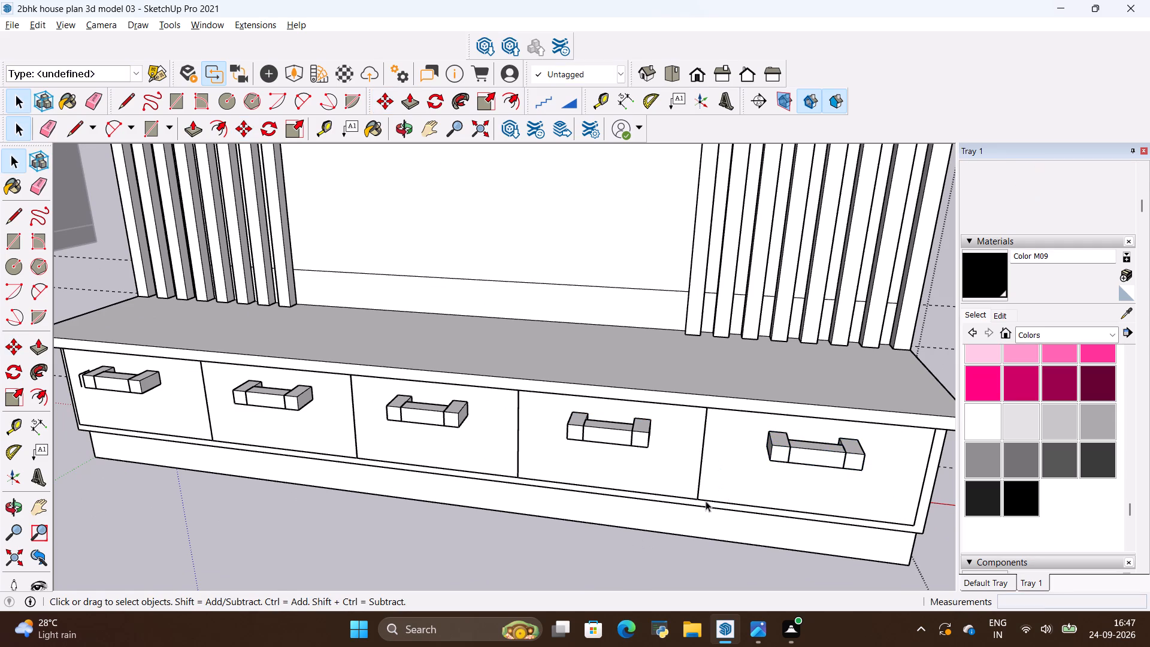
pyautogui.scroll(-12, 706, 501)
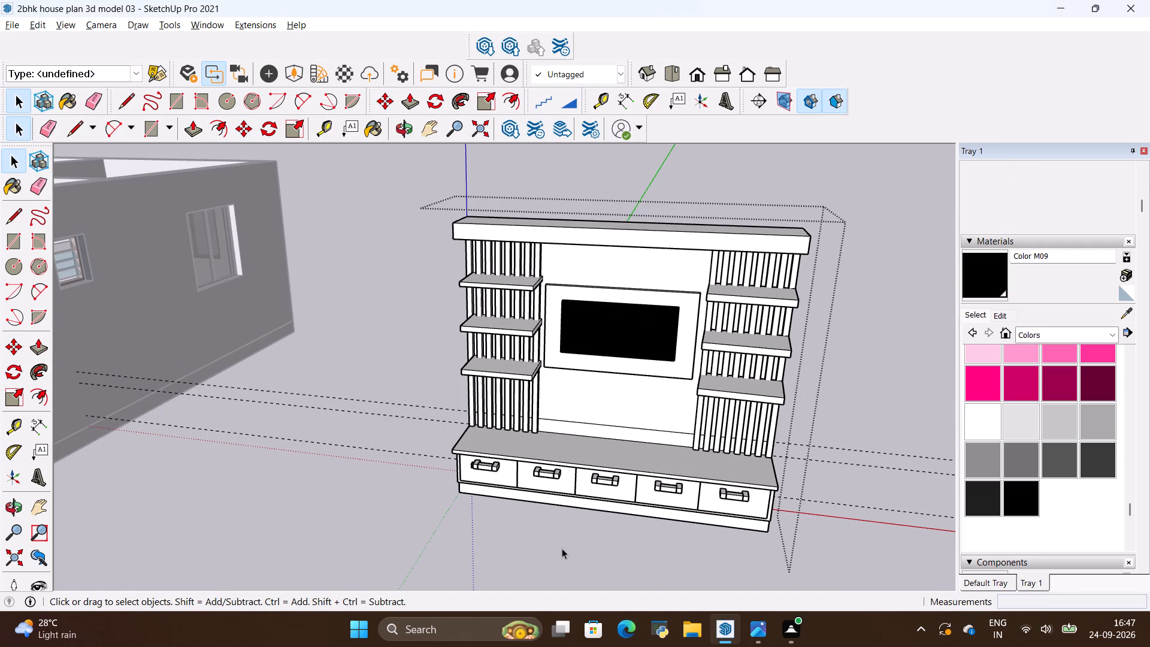
pyautogui.press('space')
pyautogui.click(554, 551)
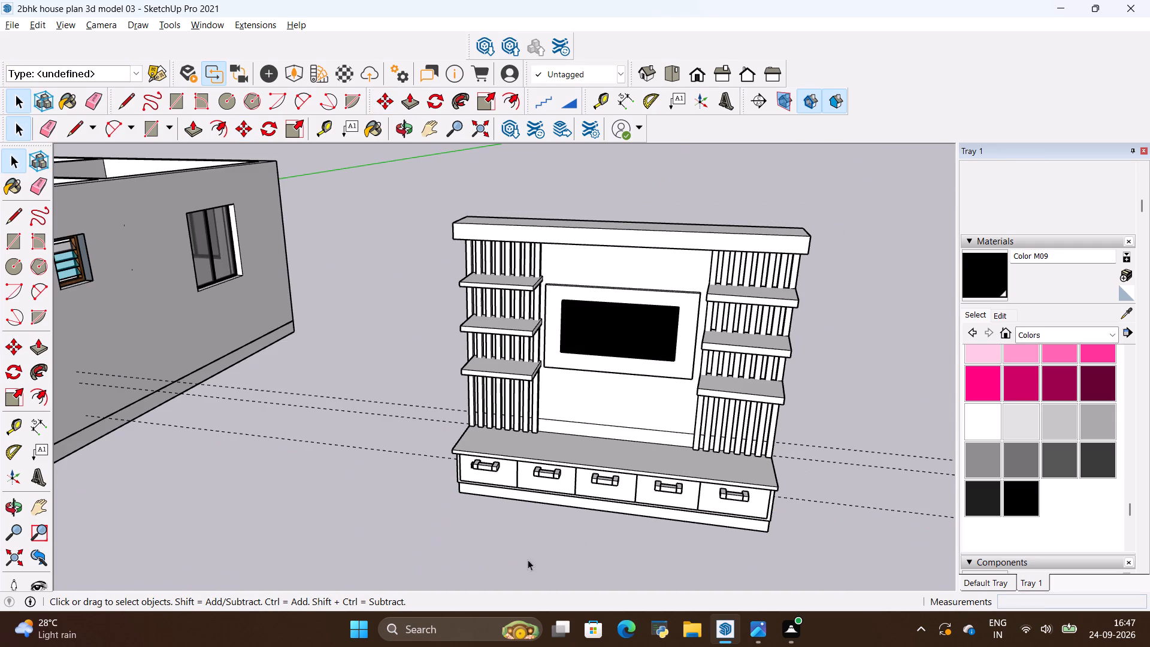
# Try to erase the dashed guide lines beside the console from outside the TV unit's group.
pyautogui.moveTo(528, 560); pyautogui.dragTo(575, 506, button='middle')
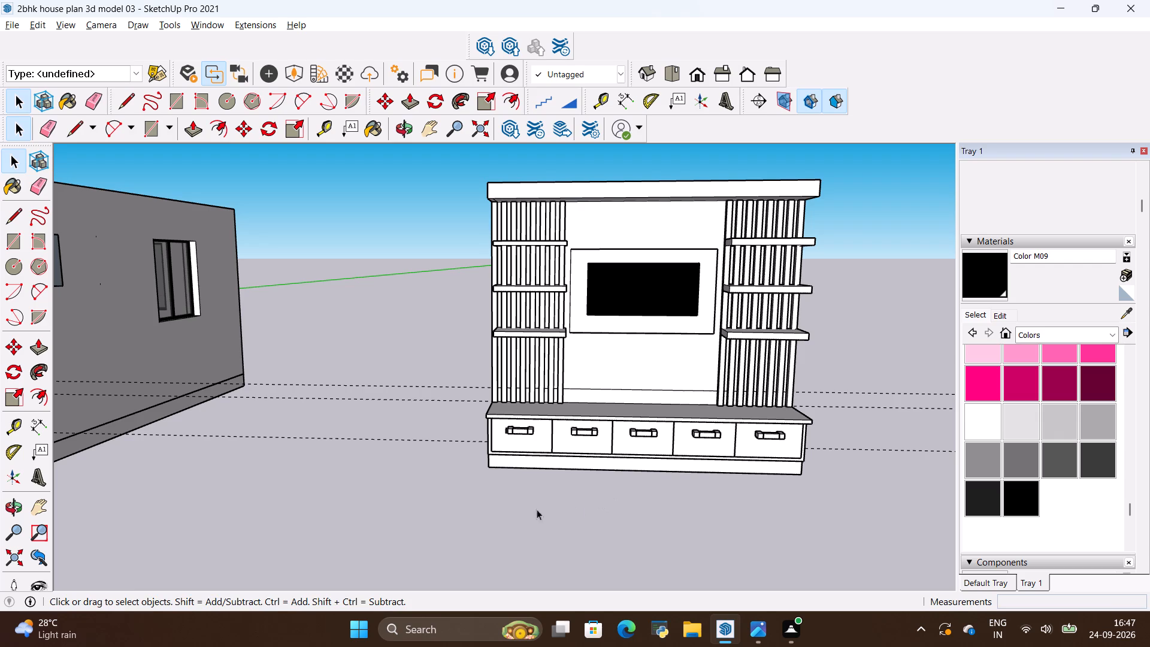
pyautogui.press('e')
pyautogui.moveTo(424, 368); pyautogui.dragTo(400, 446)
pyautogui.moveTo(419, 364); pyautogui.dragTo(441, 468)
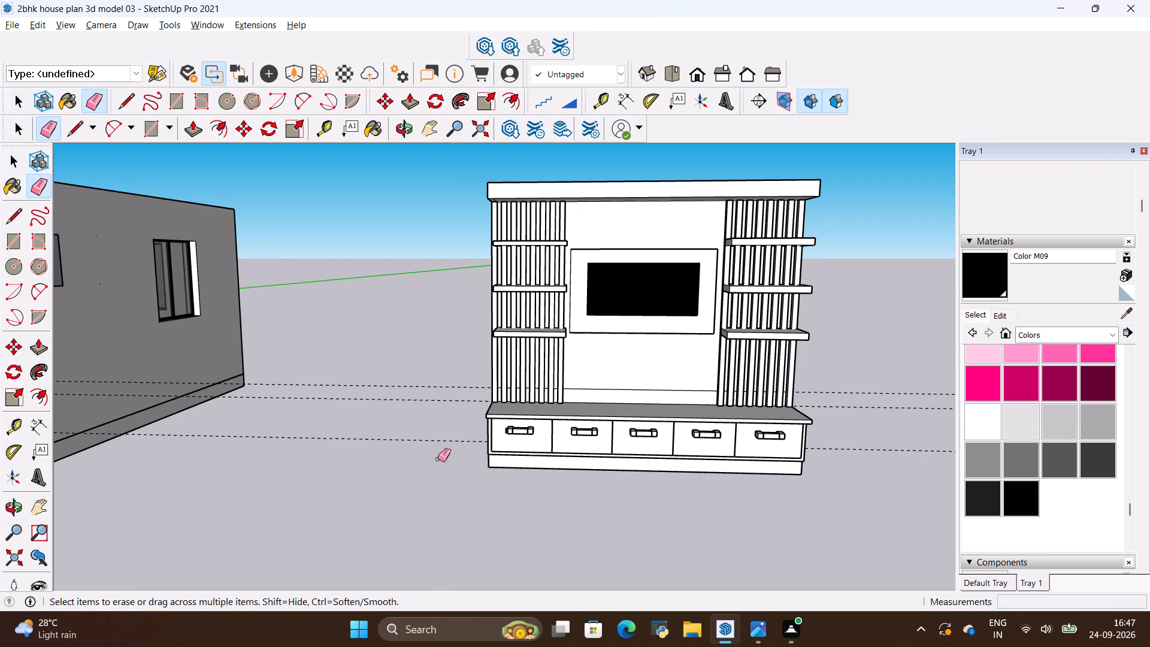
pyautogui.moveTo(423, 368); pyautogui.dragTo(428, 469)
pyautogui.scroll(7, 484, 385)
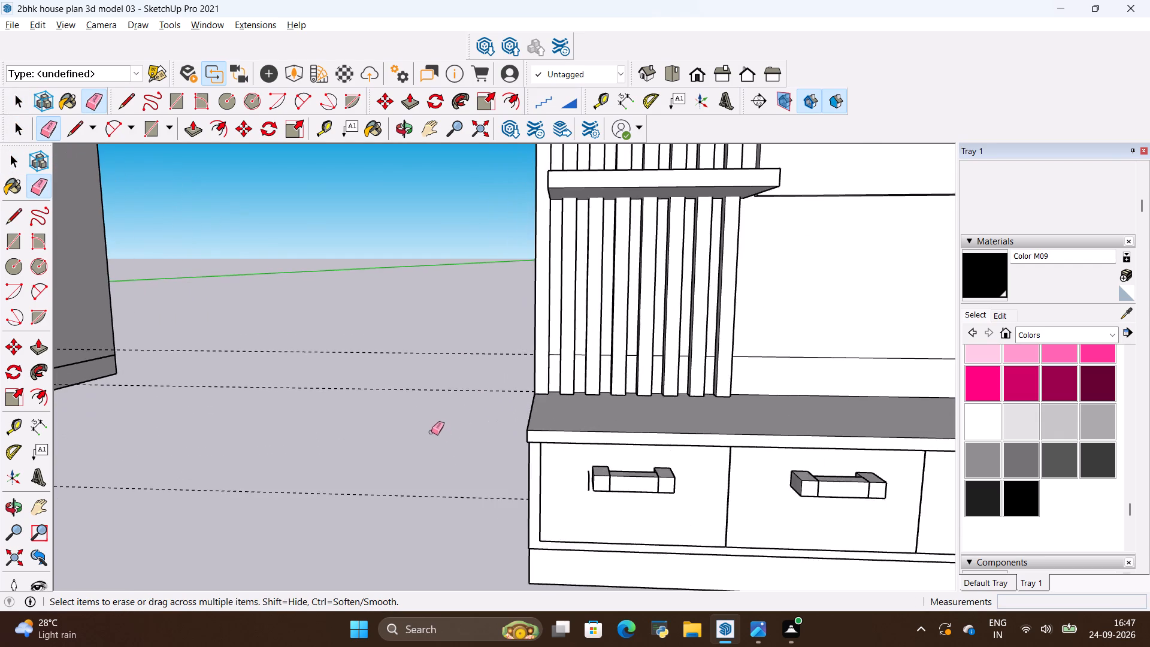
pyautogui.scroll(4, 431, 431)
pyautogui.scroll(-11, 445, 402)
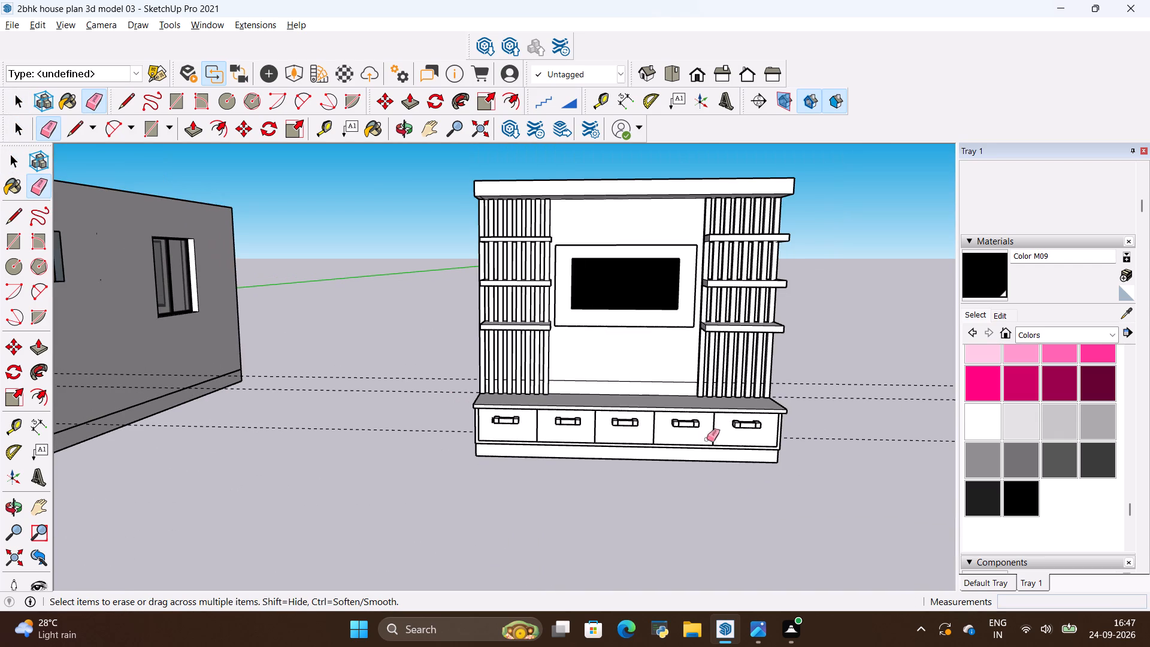
# Inside the TV unit's group, erase the three horizontal dashed guide lines running past the console, then leave the group.
pyautogui.press('space')
pyautogui.doubleClick(633, 362)
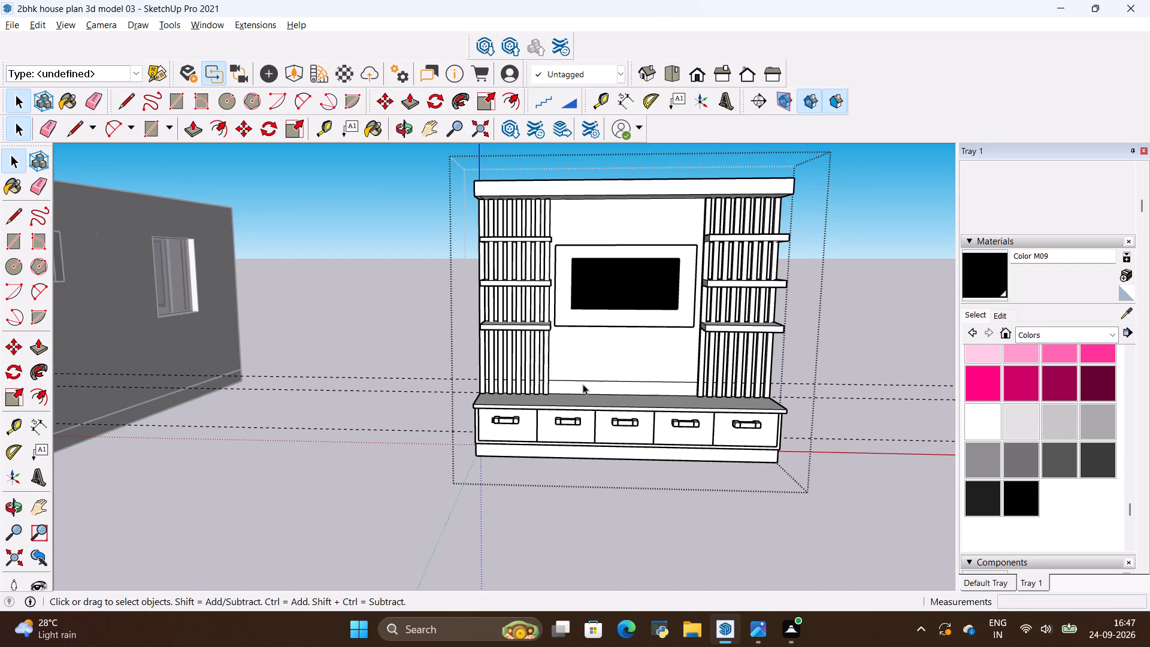
pyautogui.press('e')
pyautogui.moveTo(392, 368); pyautogui.dragTo(402, 467)
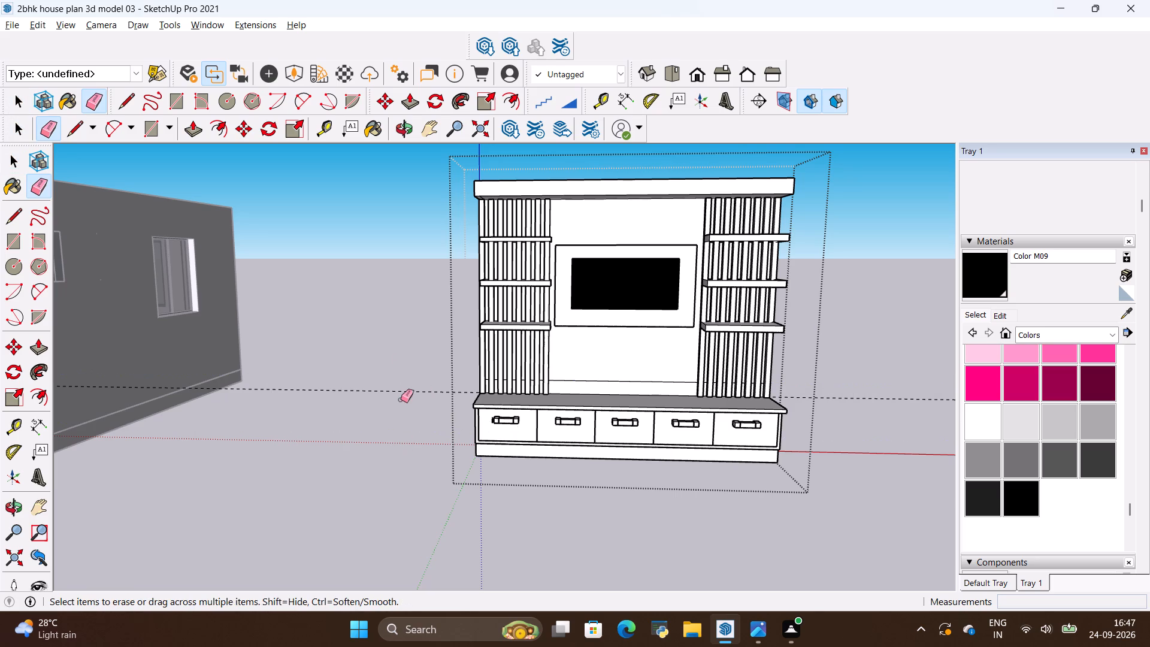
pyautogui.moveTo(405, 379); pyautogui.dragTo(411, 399)
pyautogui.moveTo(408, 427); pyautogui.dragTo(413, 450)
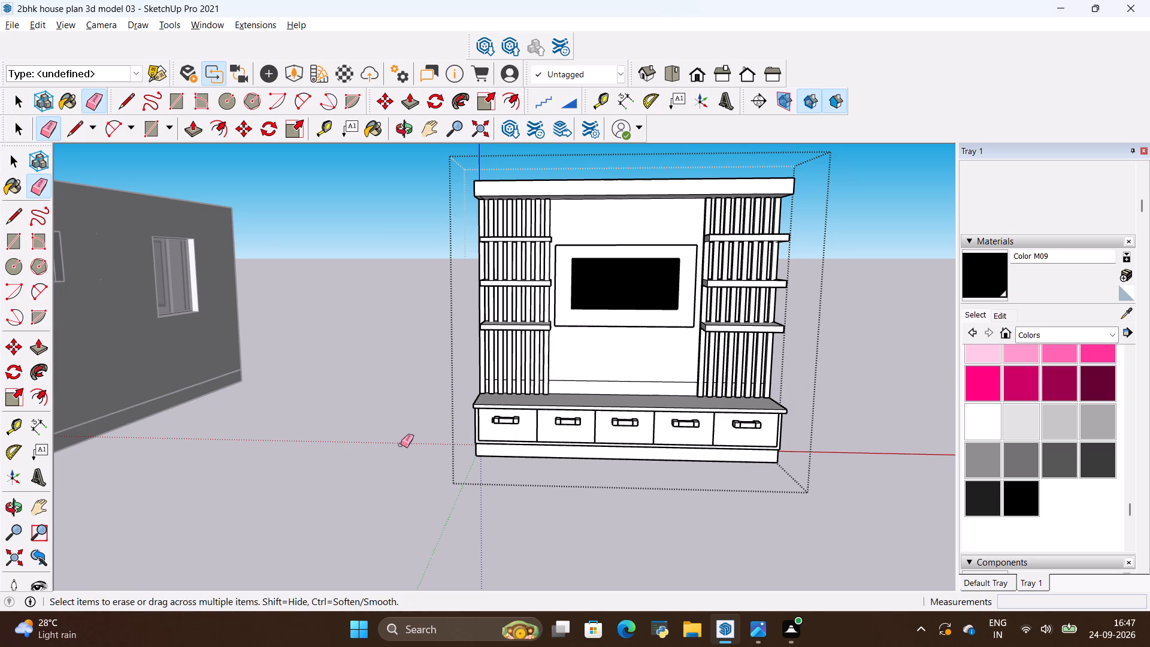
pyautogui.scroll(-1, 379, 446)
pyautogui.press('space')
pyautogui.write('b')
pyautogui.press('space')
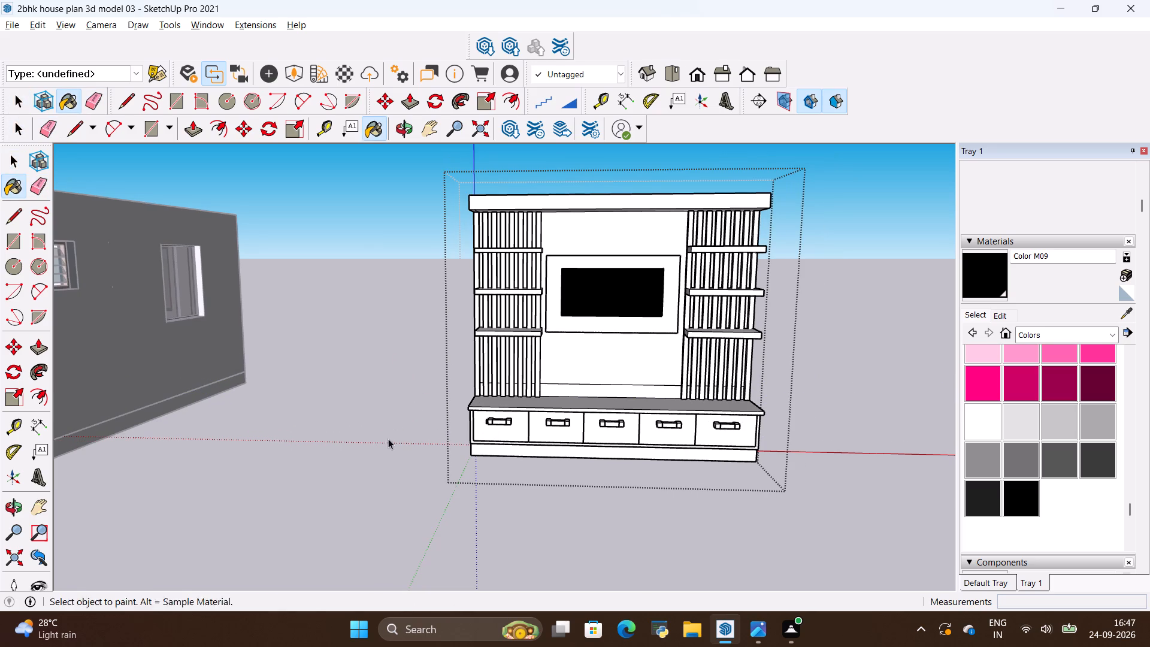
pyautogui.click(380, 408)
pyautogui.click(382, 412)
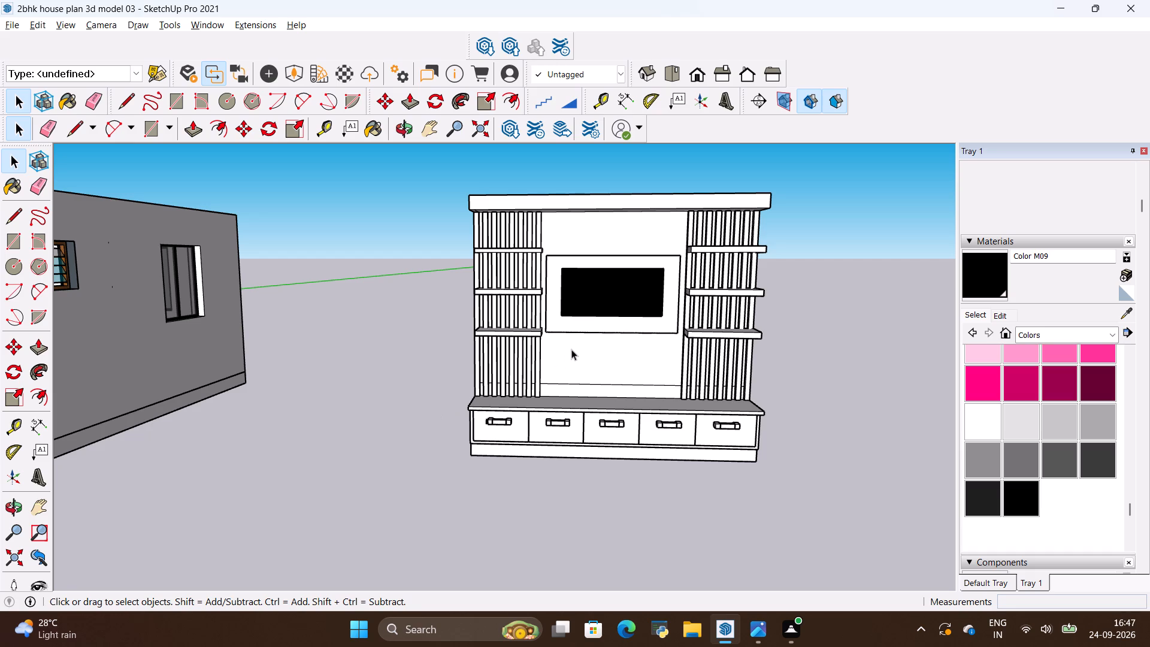
pyautogui.scroll(2, 607, 221)
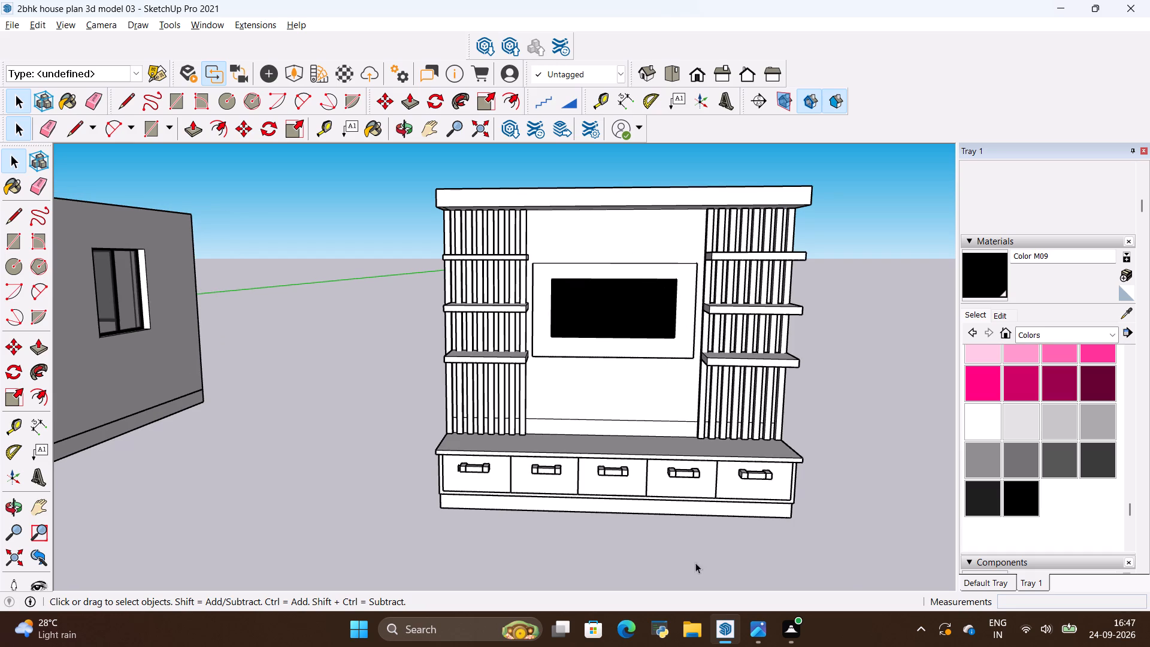
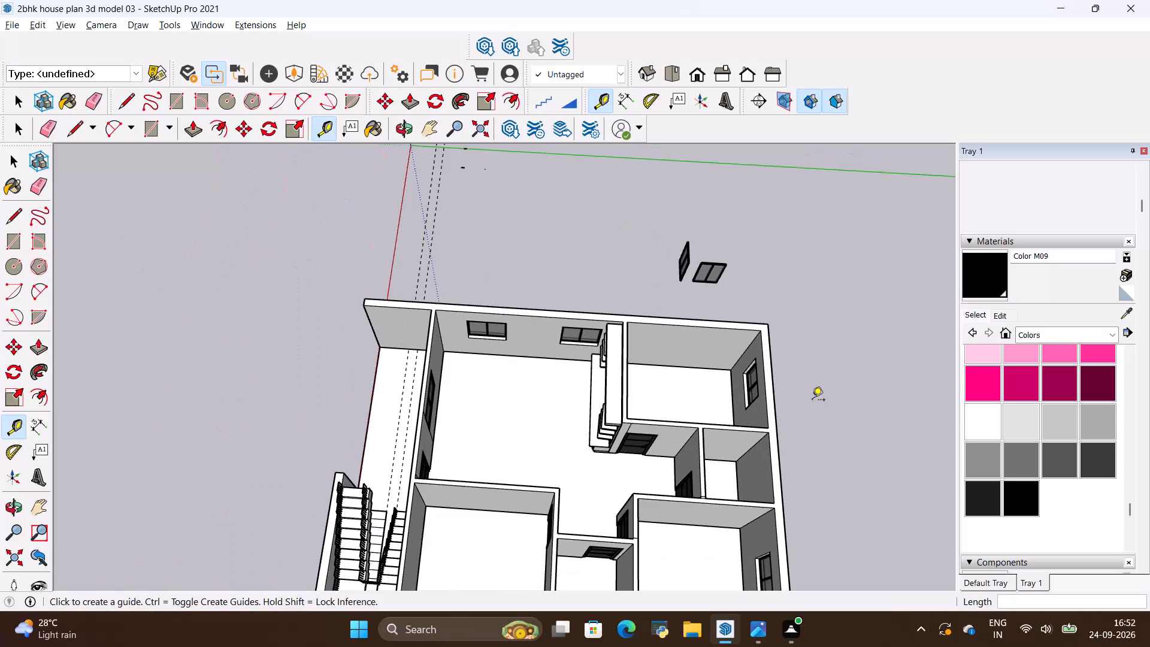
# Save the house plan model with the finished TV unit under its existing file name.
pyautogui.hotkey('ctrl', 's')
pyautogui.hotkey('ctrl', 's')
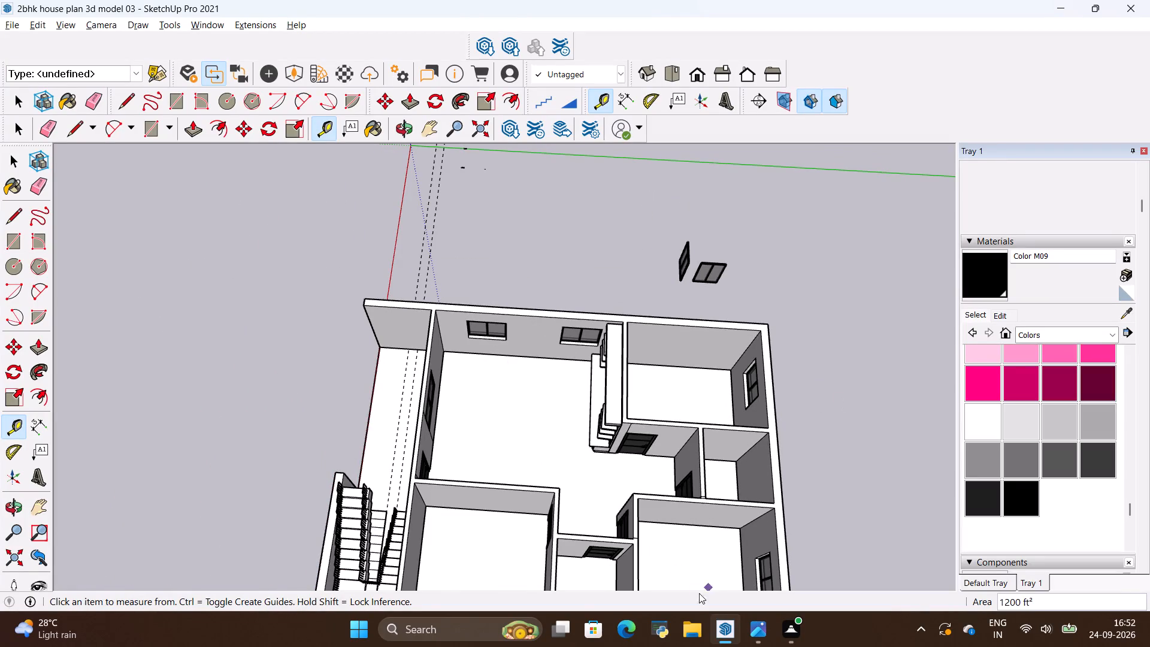
# Examine the whole house model from several angles, including the TV unit in the living room.
pyautogui.scroll(-5, 653, 528)
pyautogui.scroll(-5, 665, 434)
pyautogui.scroll(8, 622, 555)
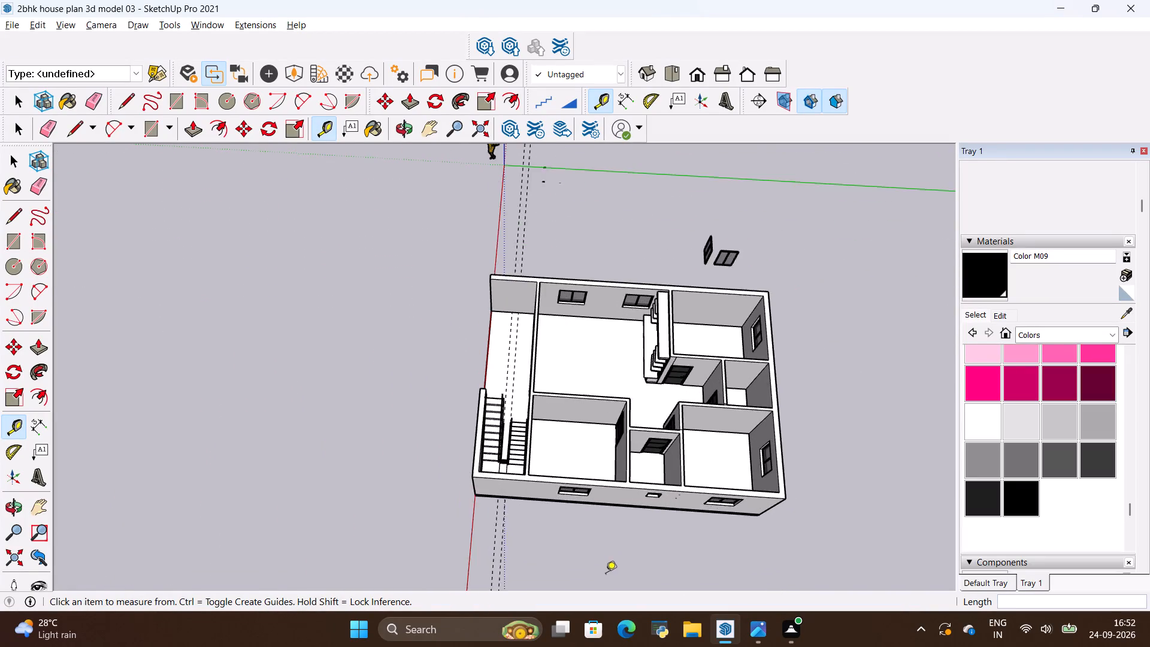
pyautogui.scroll(2, 606, 575)
pyautogui.moveTo(519, 562); pyautogui.dragTo(780, 505, button='middle')
pyautogui.moveTo(323, 543); pyautogui.dragTo(597, 509, button='middle')
pyautogui.moveTo(599, 502); pyautogui.dragTo(446, 521, button='middle')
pyautogui.scroll(-5, 446, 521)
pyautogui.moveTo(445, 498); pyautogui.dragTo(520, 436, button='middle')
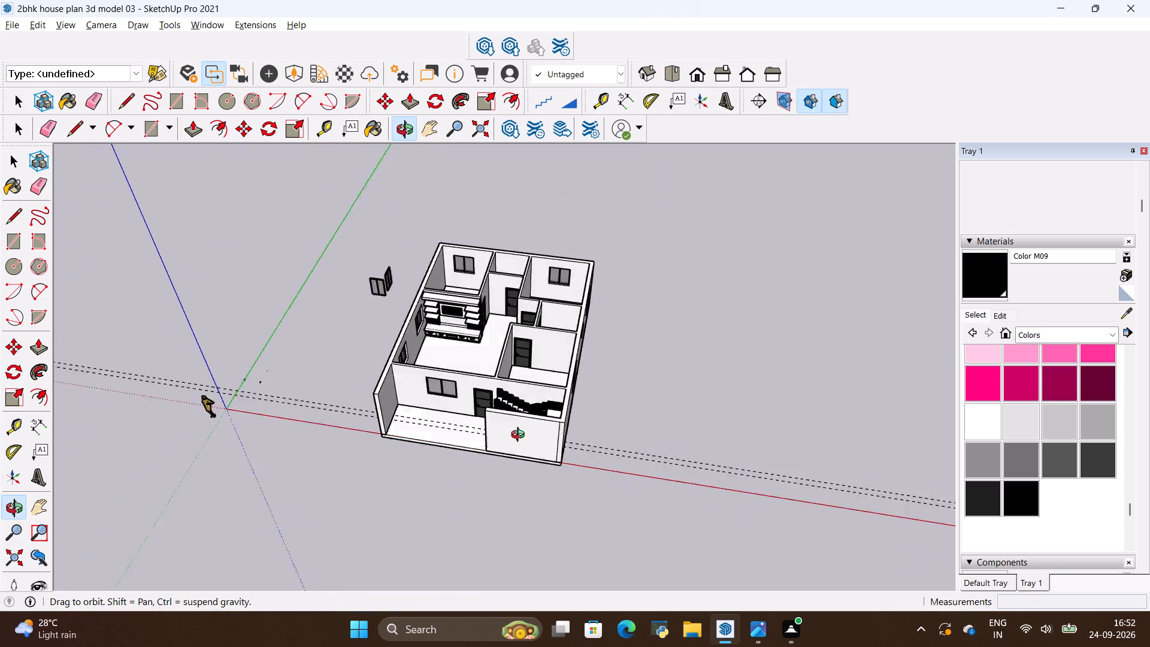
pyautogui.moveTo(520, 436); pyautogui.dragTo(559, 406, button='middle')
pyautogui.scroll(1, 583, 421)
pyautogui.moveTo(583, 421); pyautogui.dragTo(402, 479, button='middle')
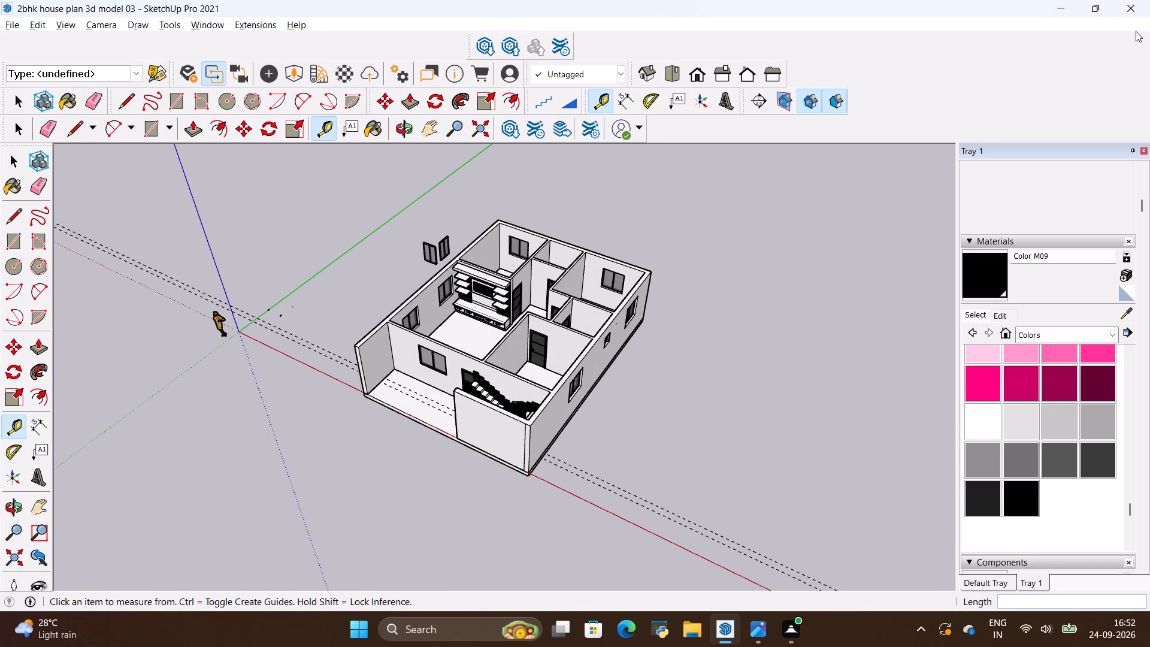
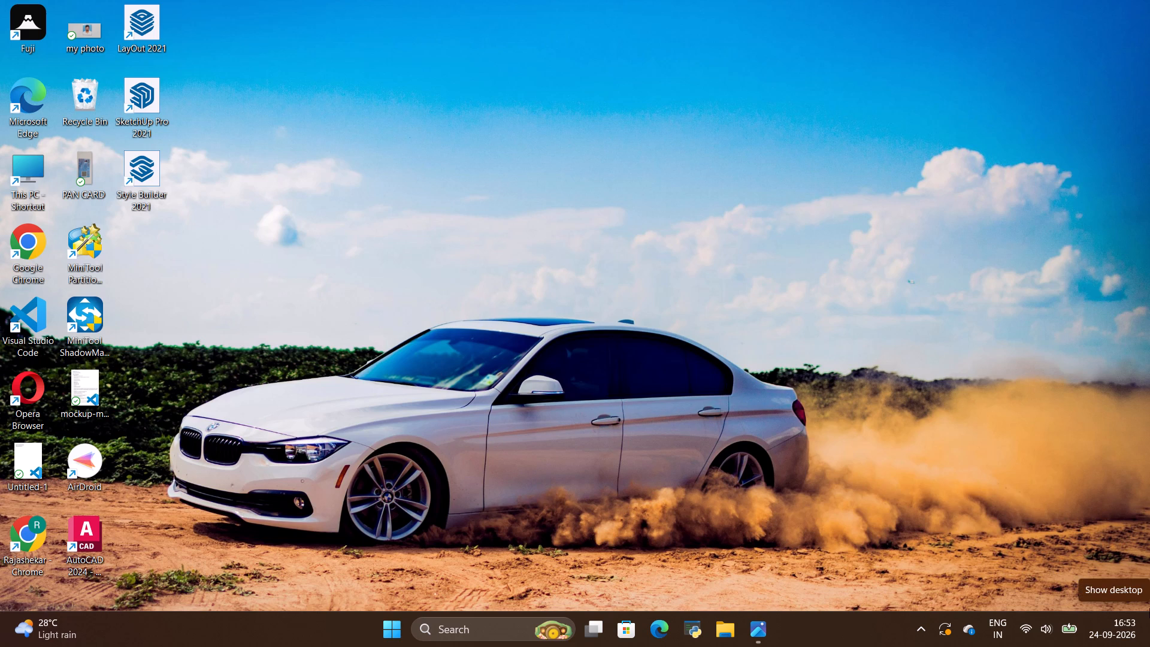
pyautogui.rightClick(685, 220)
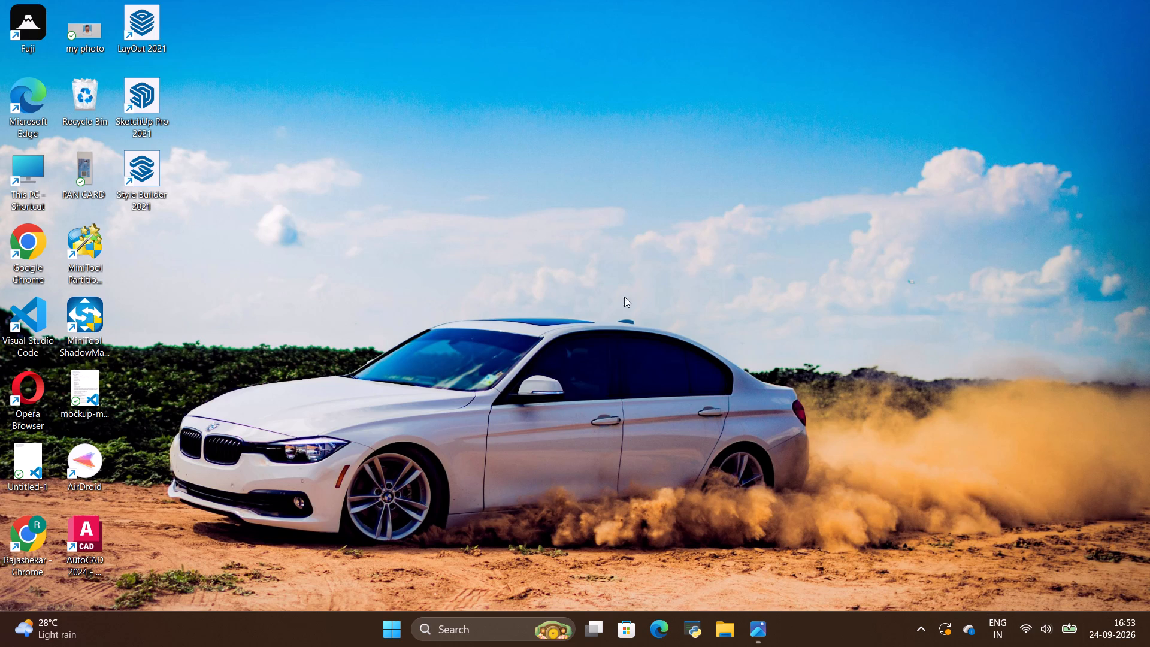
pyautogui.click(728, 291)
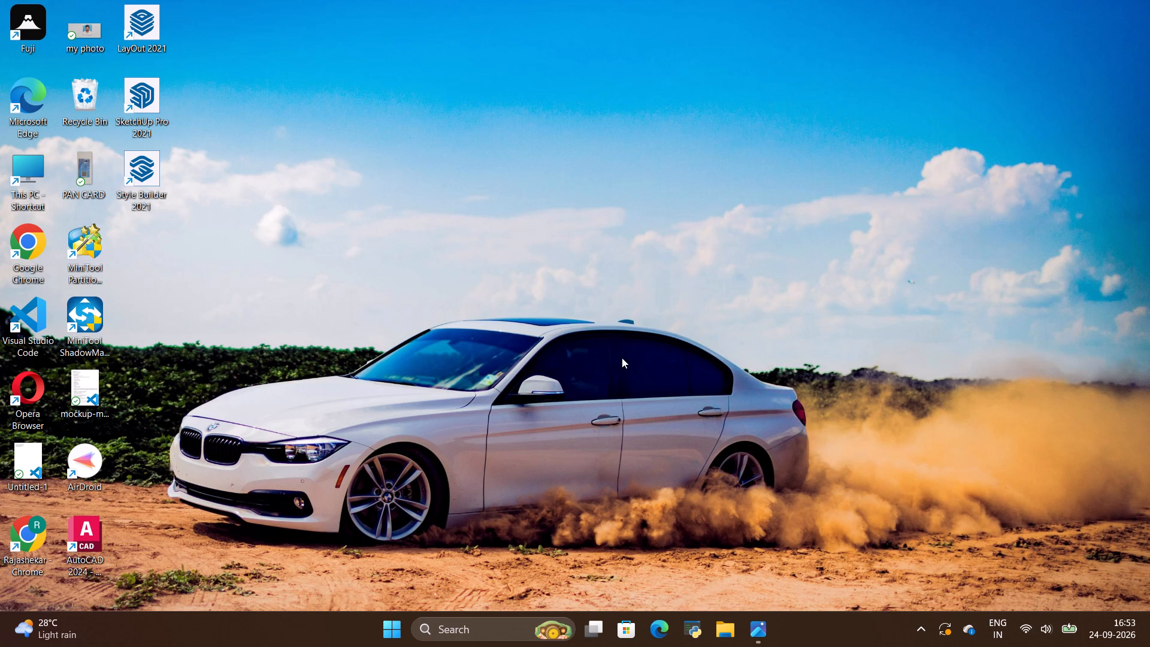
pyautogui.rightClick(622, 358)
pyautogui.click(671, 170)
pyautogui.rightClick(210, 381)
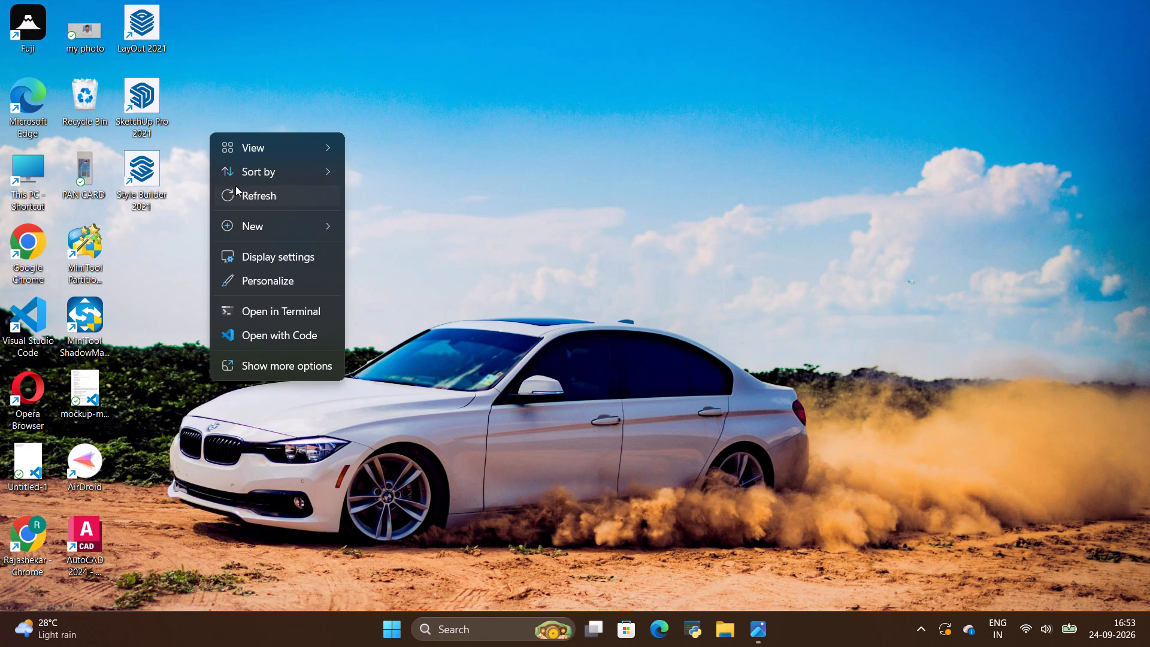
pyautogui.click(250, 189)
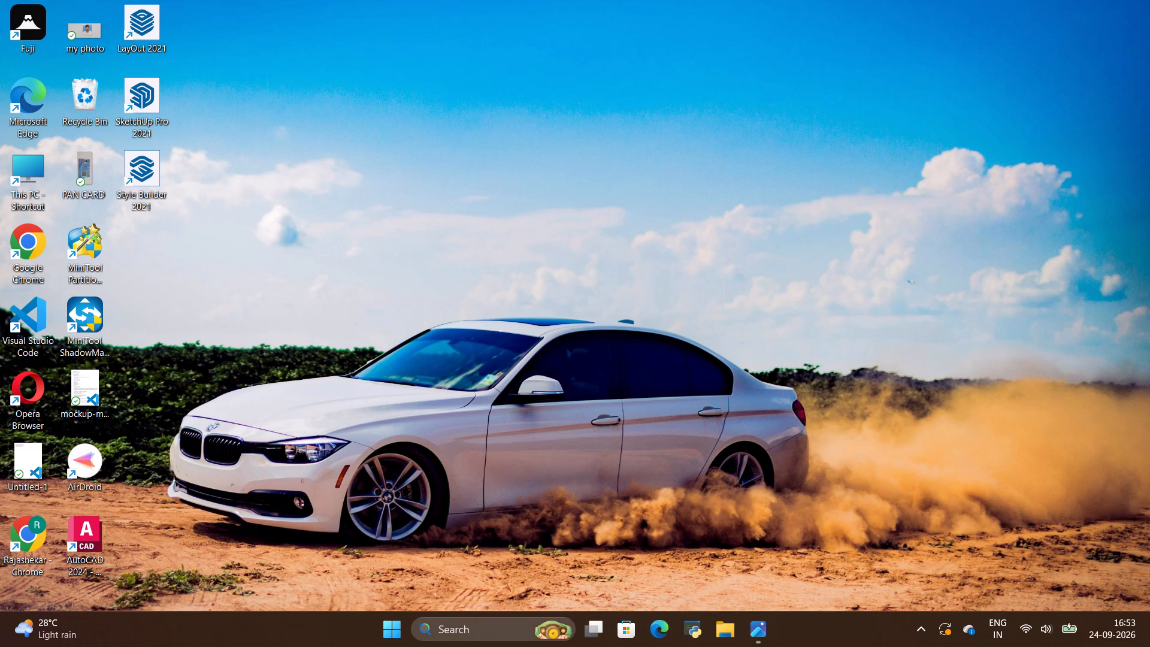
# Open Google Chrome with the "Your Chrome" profile and start a search from the Google box on the new tab page.
pyautogui.doubleClick(23, 239)
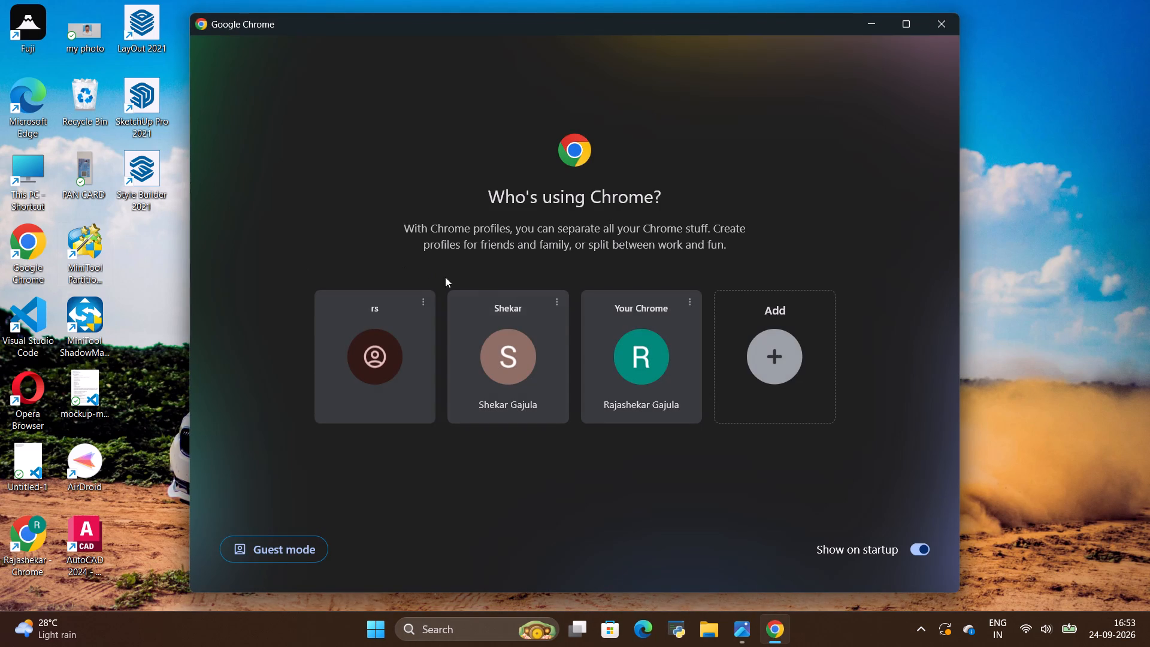
pyautogui.click(597, 346)
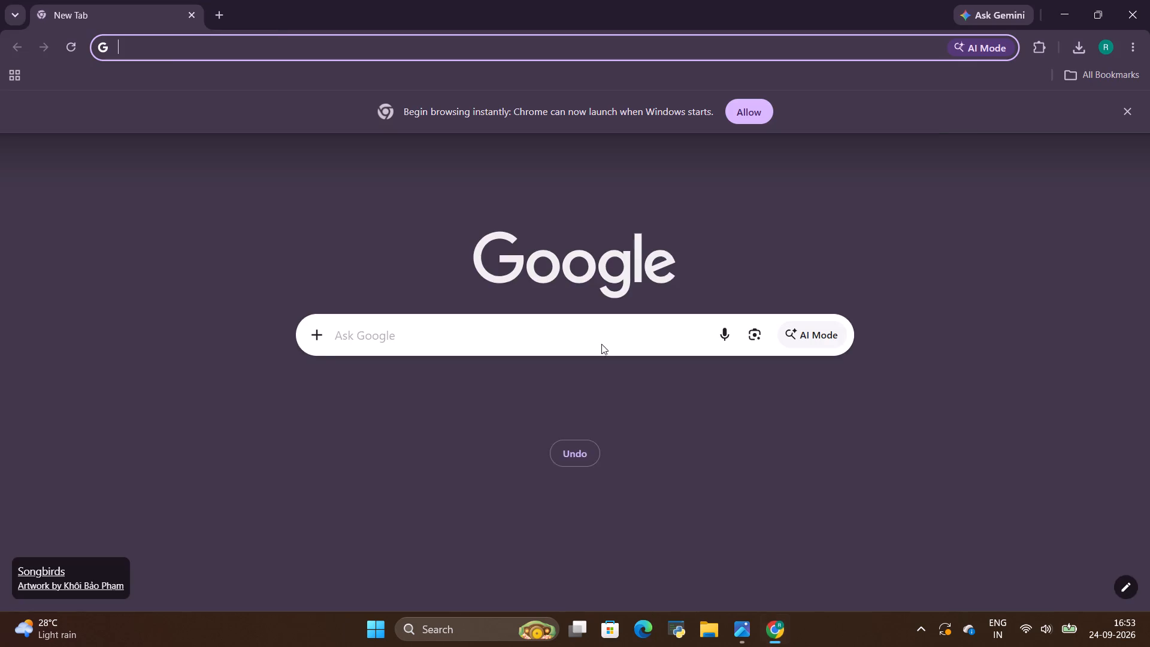
pyautogui.click(573, 329)
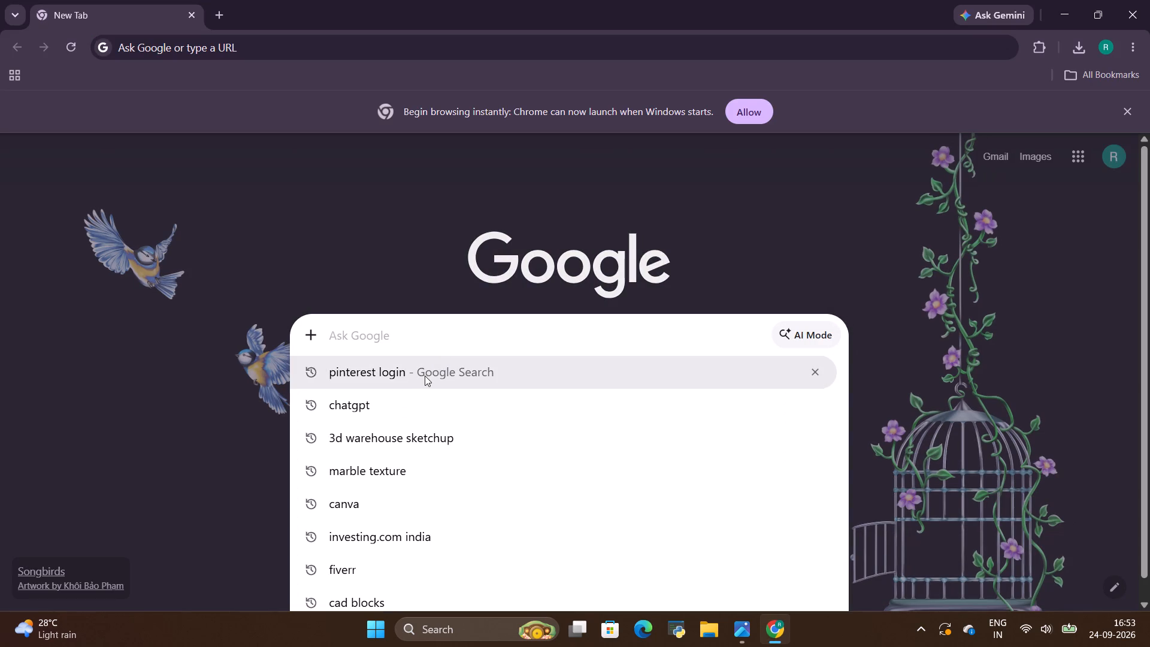
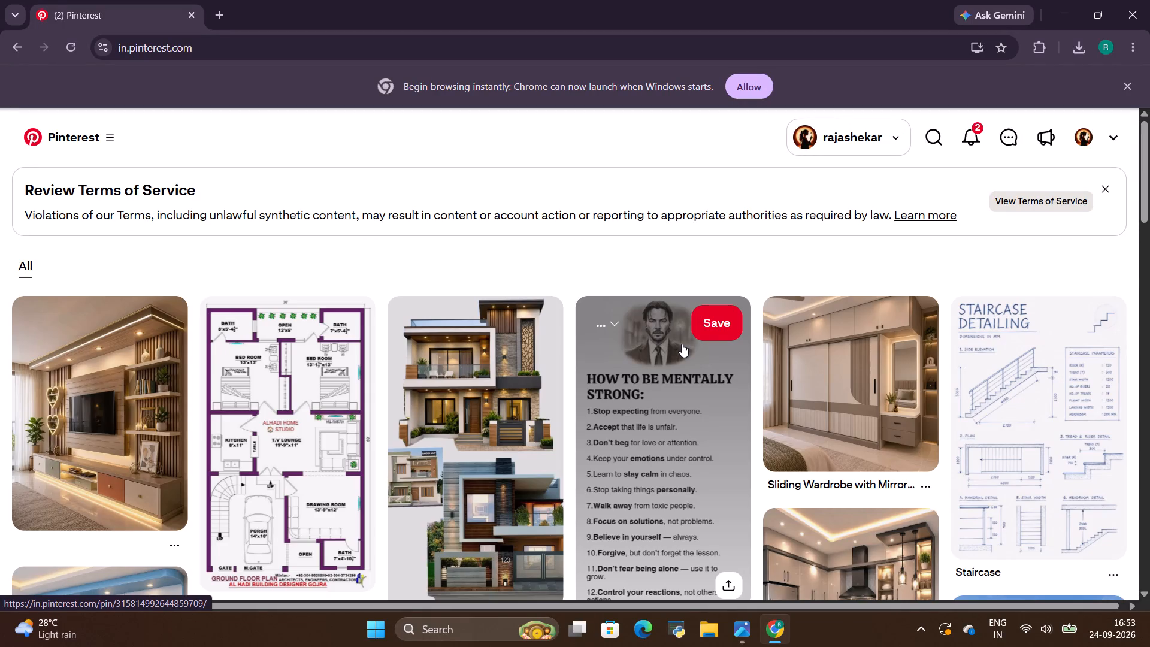
# Rerun the recent Pinterest search for "kitchen ideas".
pyautogui.scroll(-2, 773, 377)
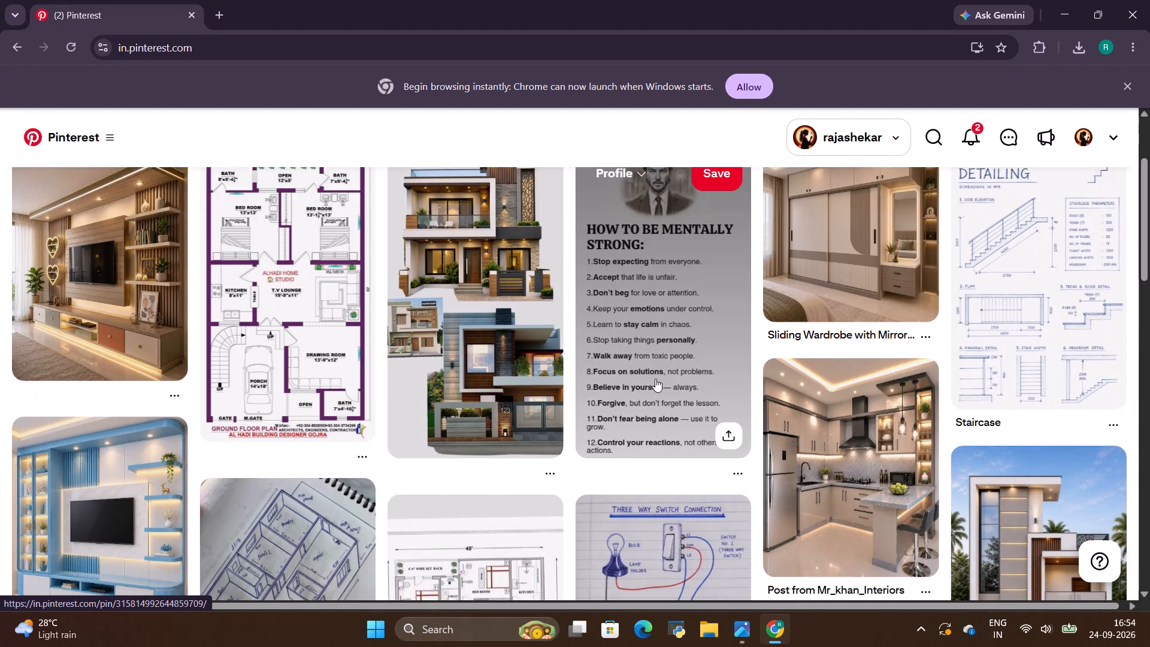
pyautogui.scroll(3, 653, 380)
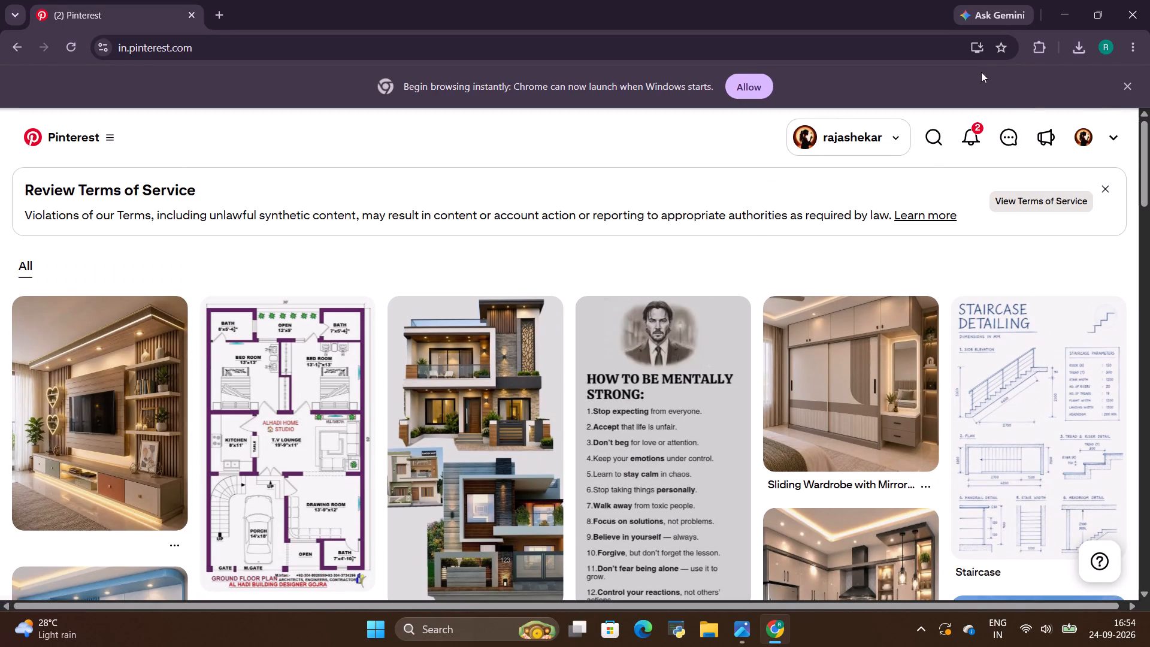
pyautogui.click(931, 140)
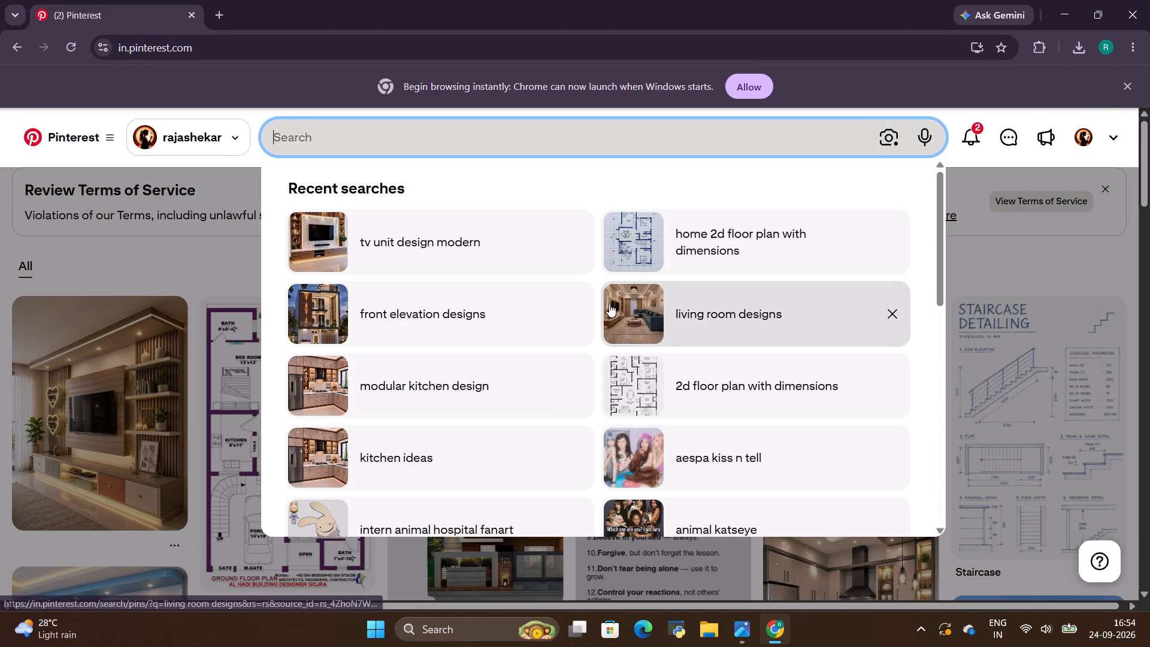
pyautogui.click(509, 439)
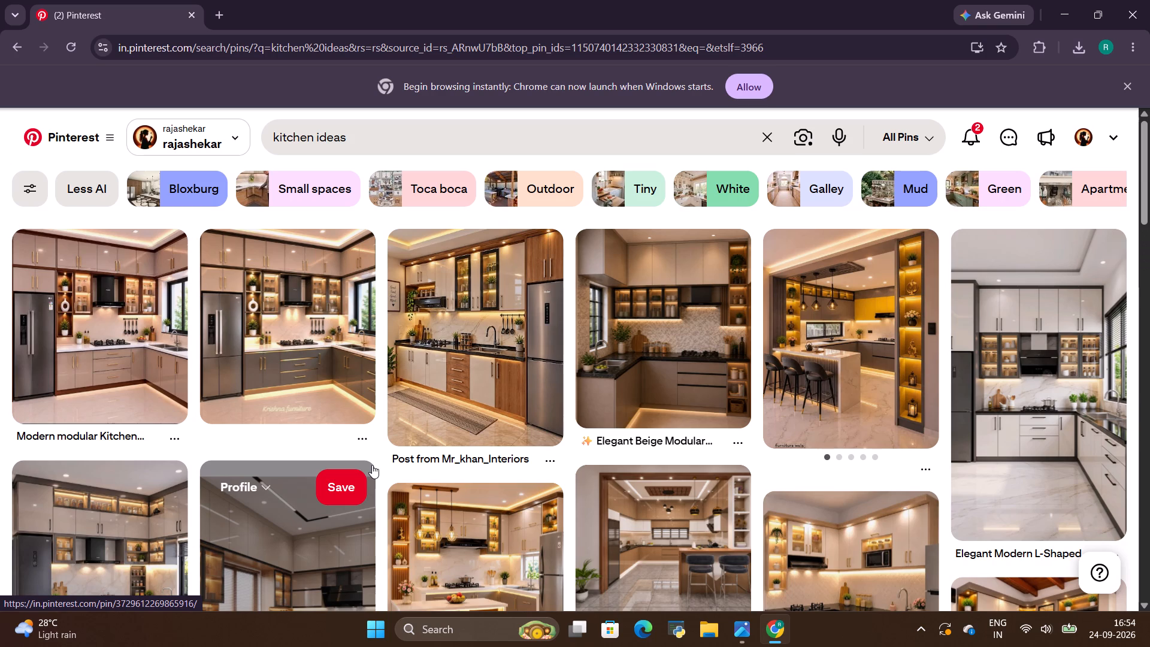
# Browse the kitchen ideas results and open the "Beautiful kitchen" pin with brown base cabinets.
pyautogui.scroll(-3, 374, 461)
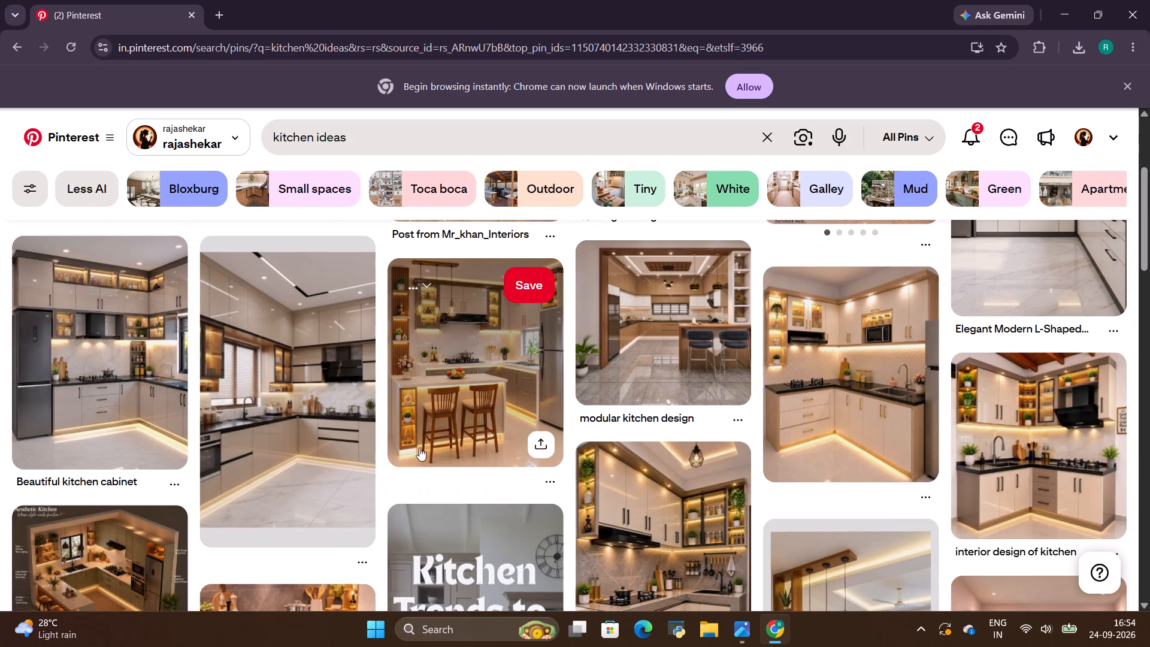
pyautogui.scroll(5, 438, 447)
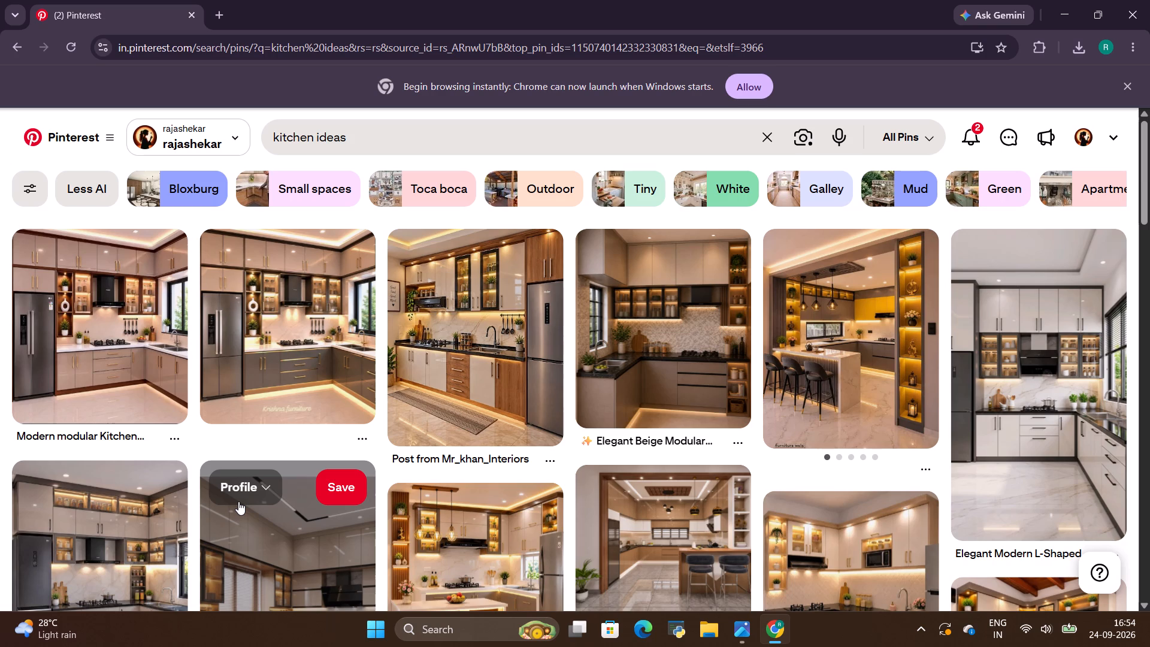
pyautogui.scroll(-5, 238, 501)
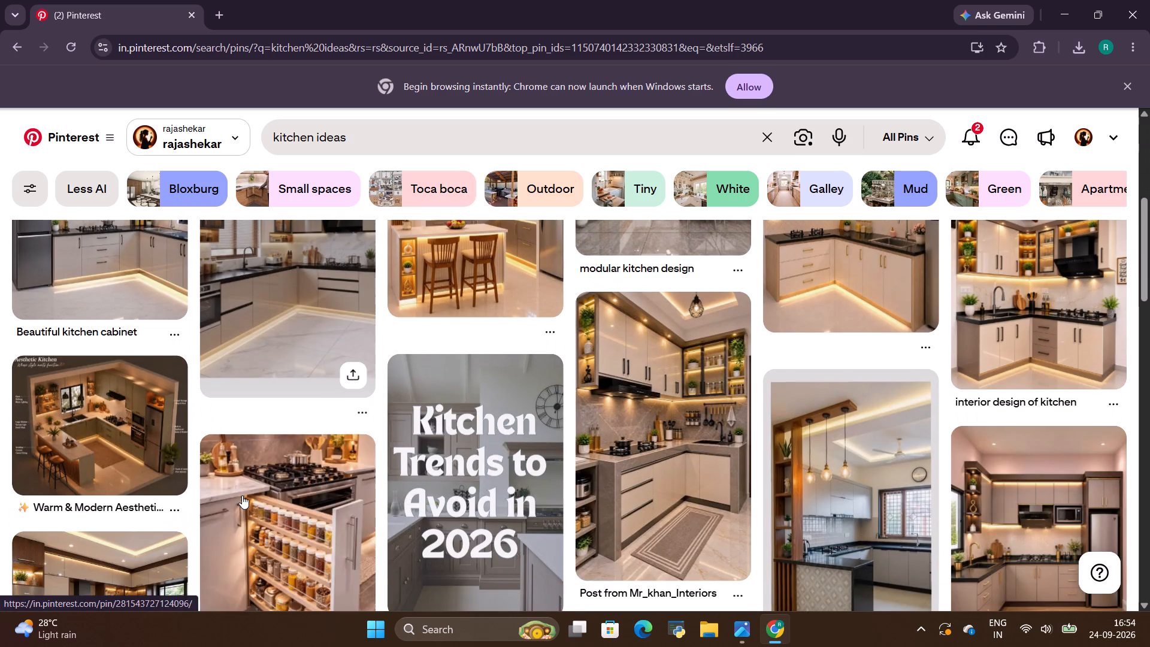
pyautogui.scroll(-4, 242, 495)
pyautogui.scroll(3, 246, 491)
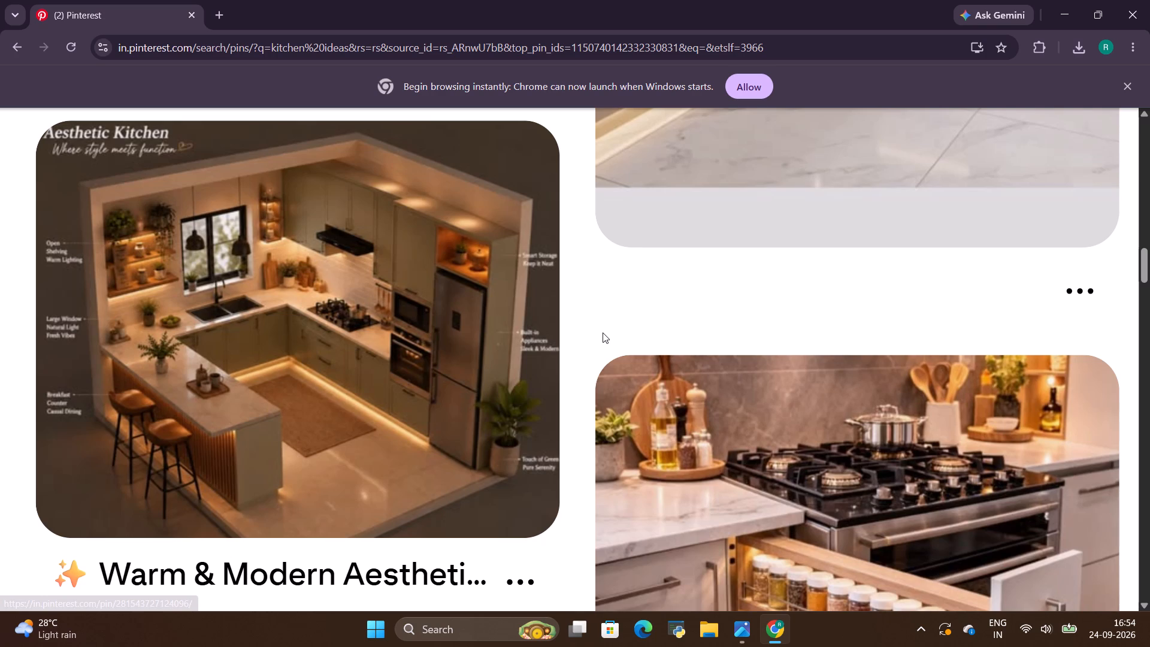
pyautogui.scroll(-3, 603, 332)
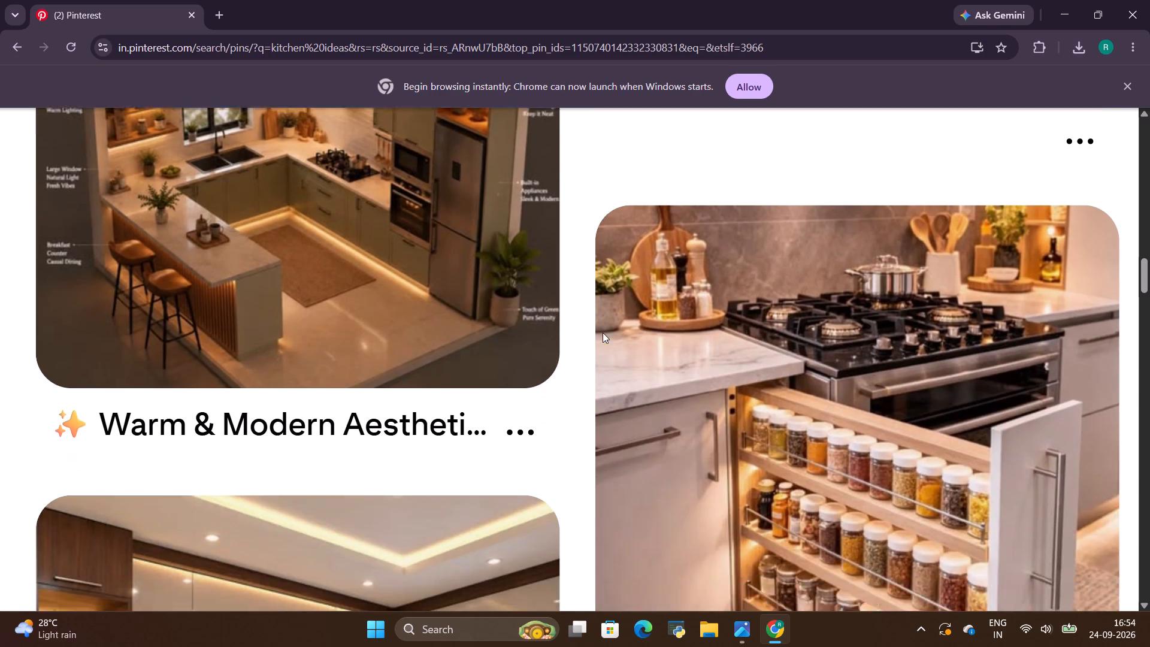
pyautogui.scroll(-4, 603, 332)
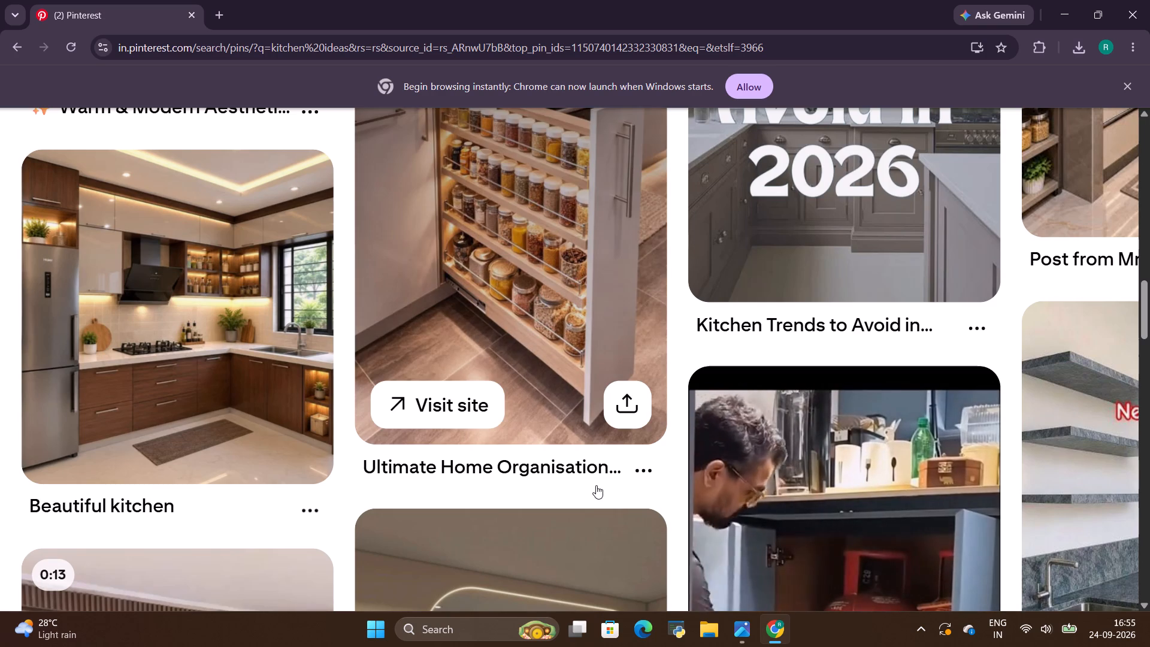
pyautogui.click(237, 370)
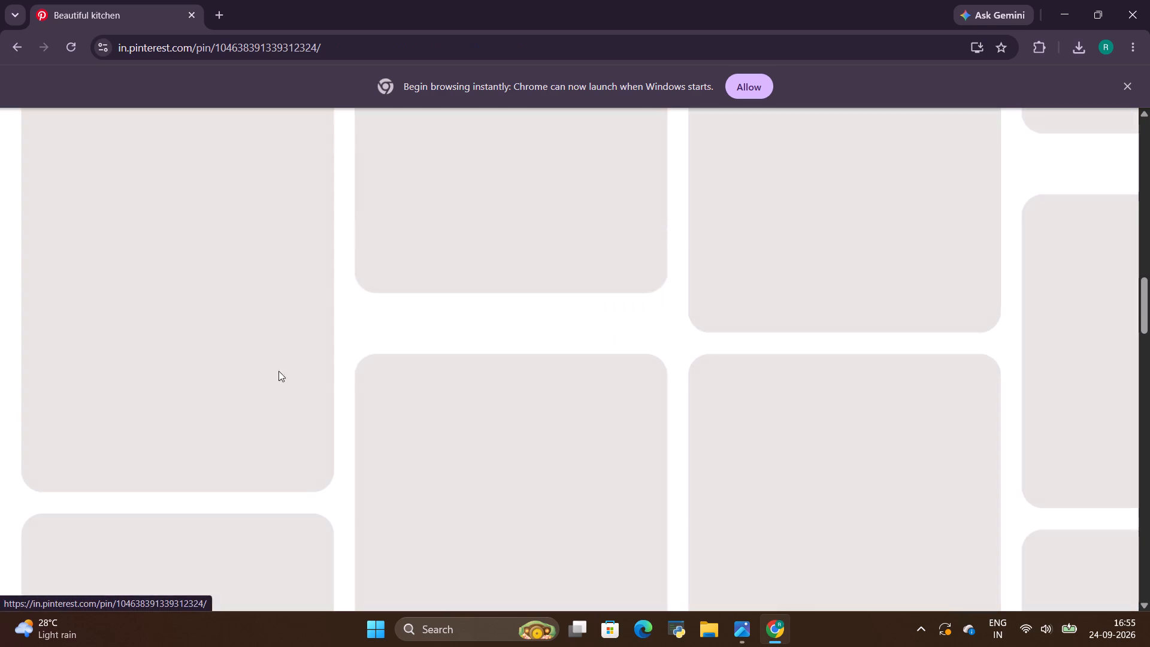
pyautogui.scroll(-3, 596, 343)
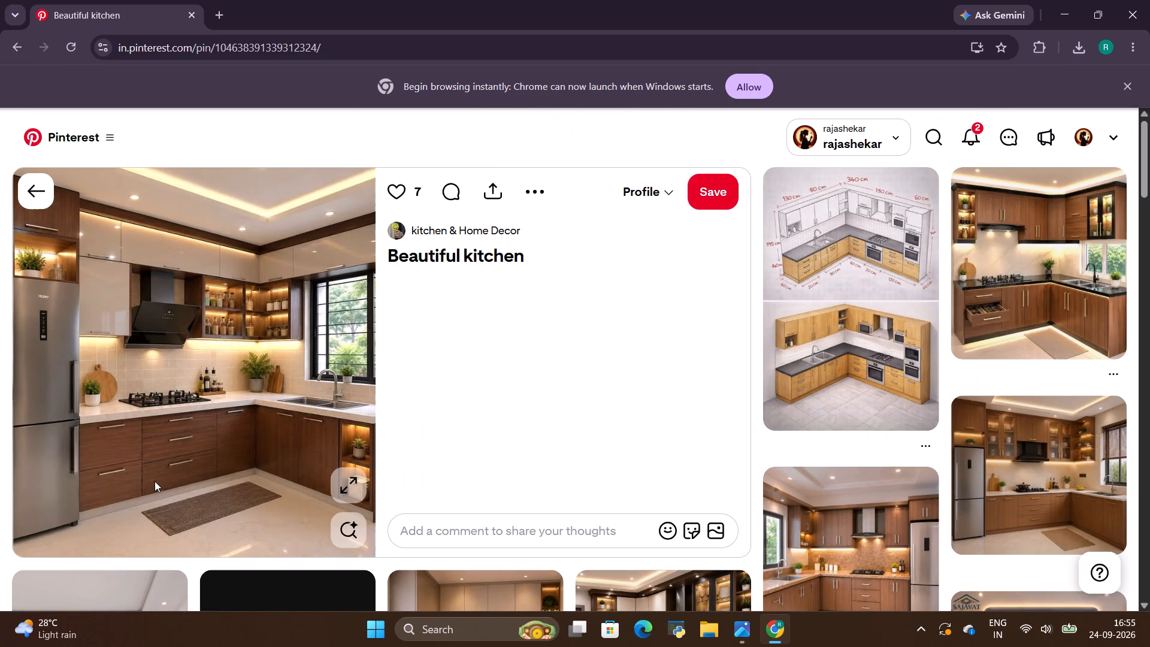
# Save the "Beautiful kitchen" pin's image to the Downloads folder.
pyautogui.rightClick(275, 424)
pyautogui.click(319, 458)
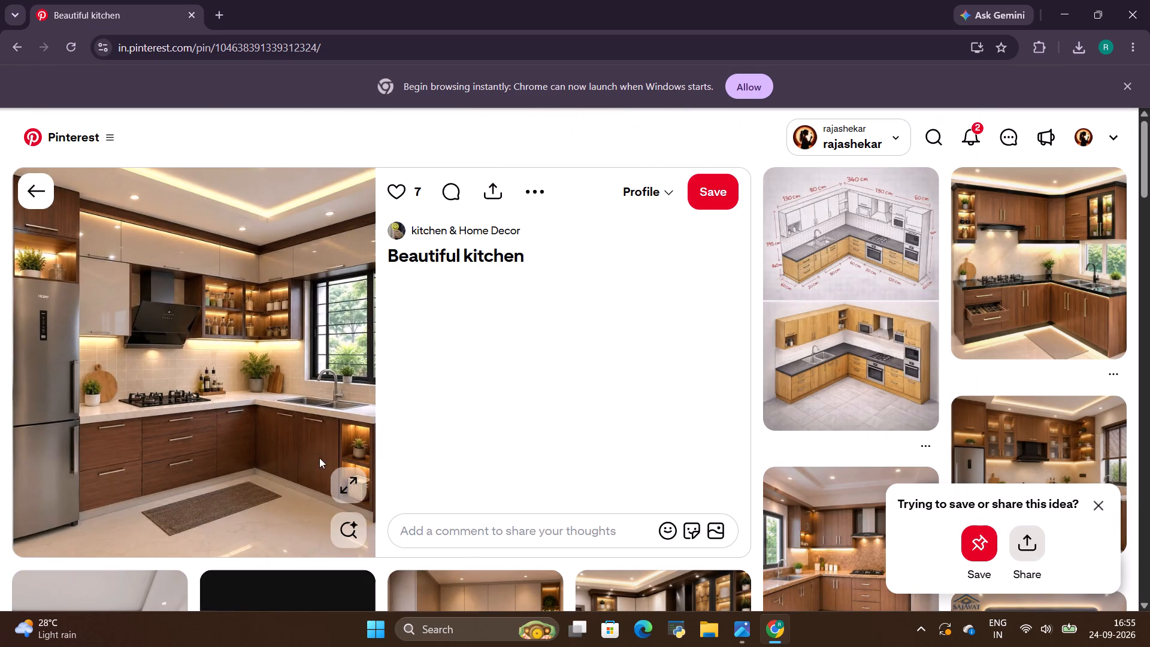
pyautogui.click(458, 337)
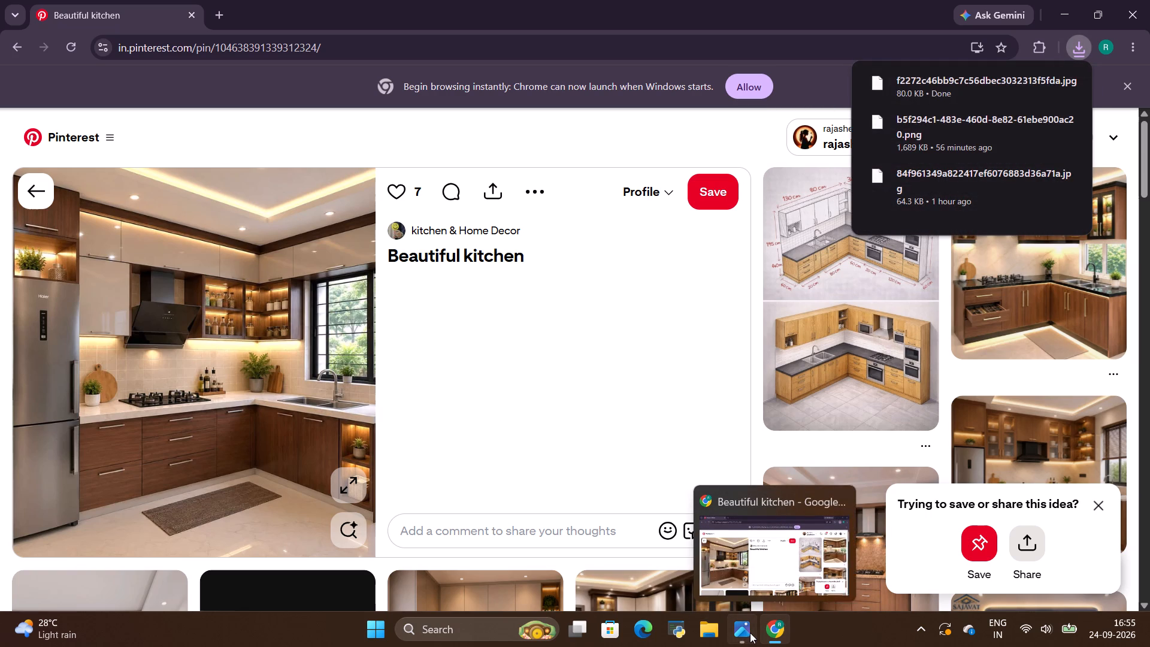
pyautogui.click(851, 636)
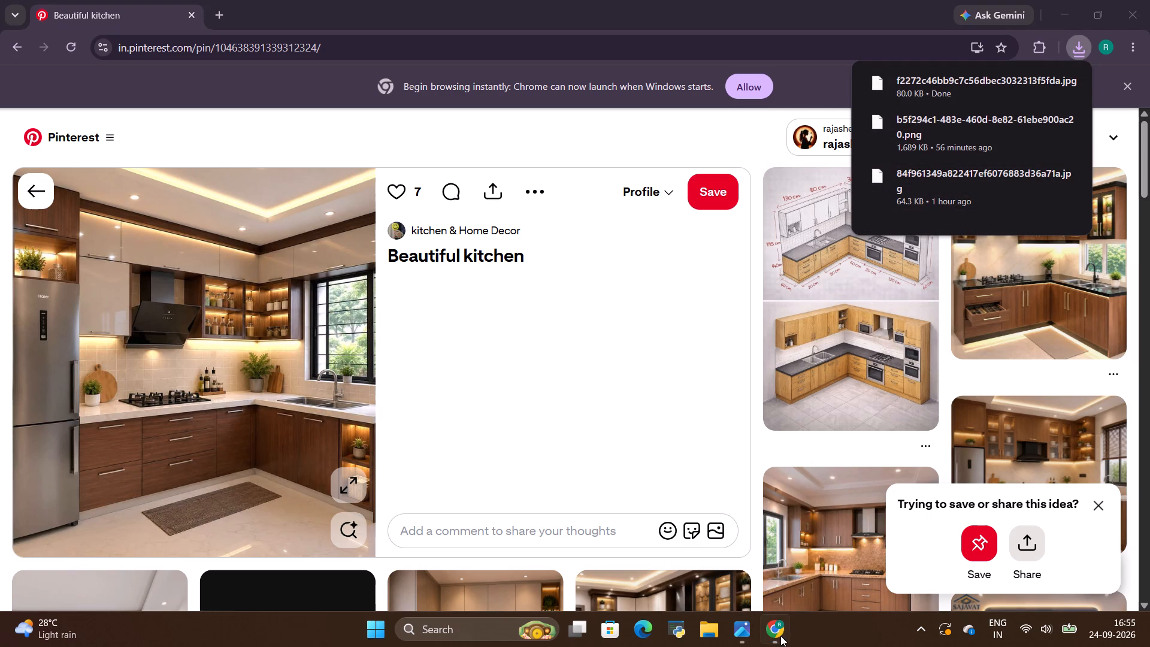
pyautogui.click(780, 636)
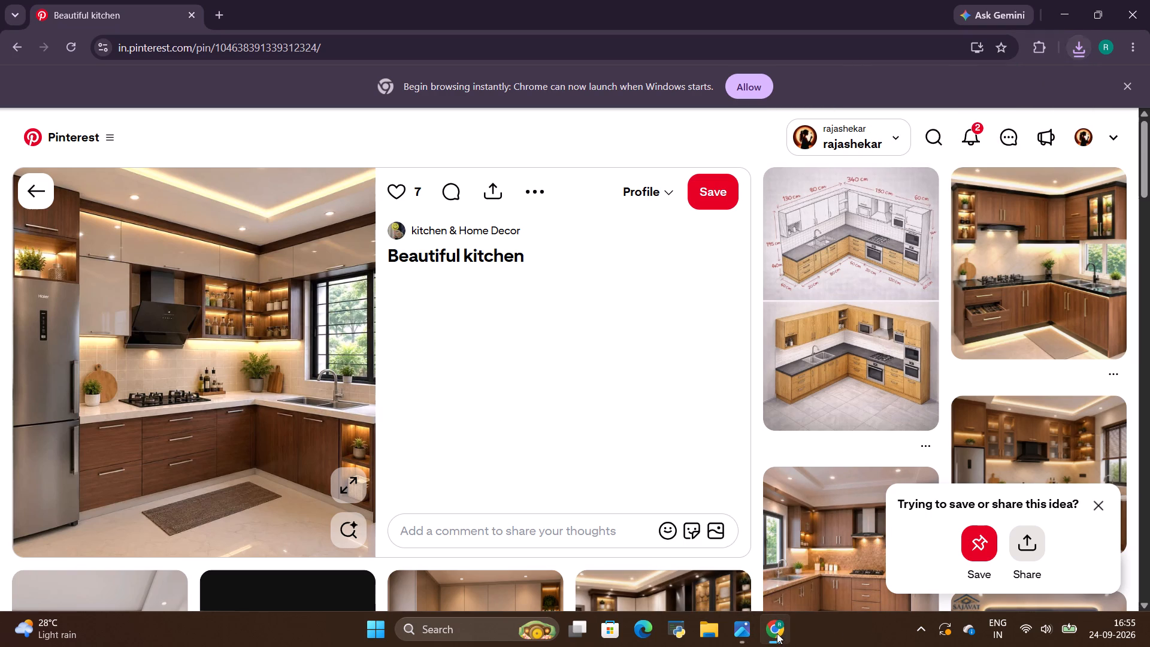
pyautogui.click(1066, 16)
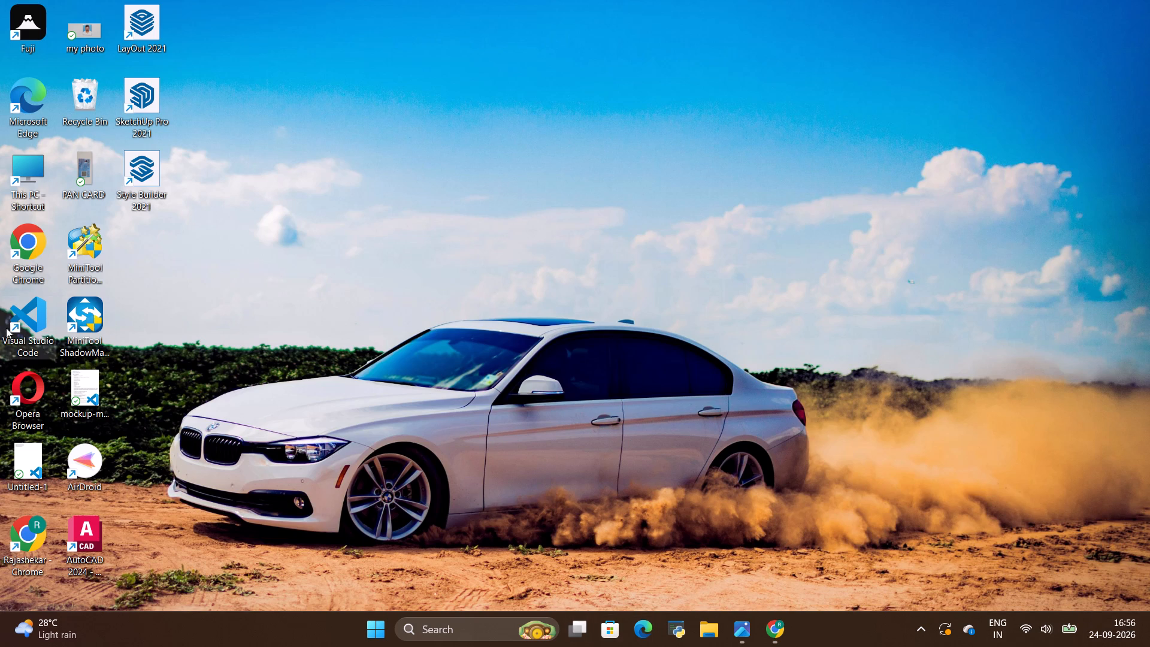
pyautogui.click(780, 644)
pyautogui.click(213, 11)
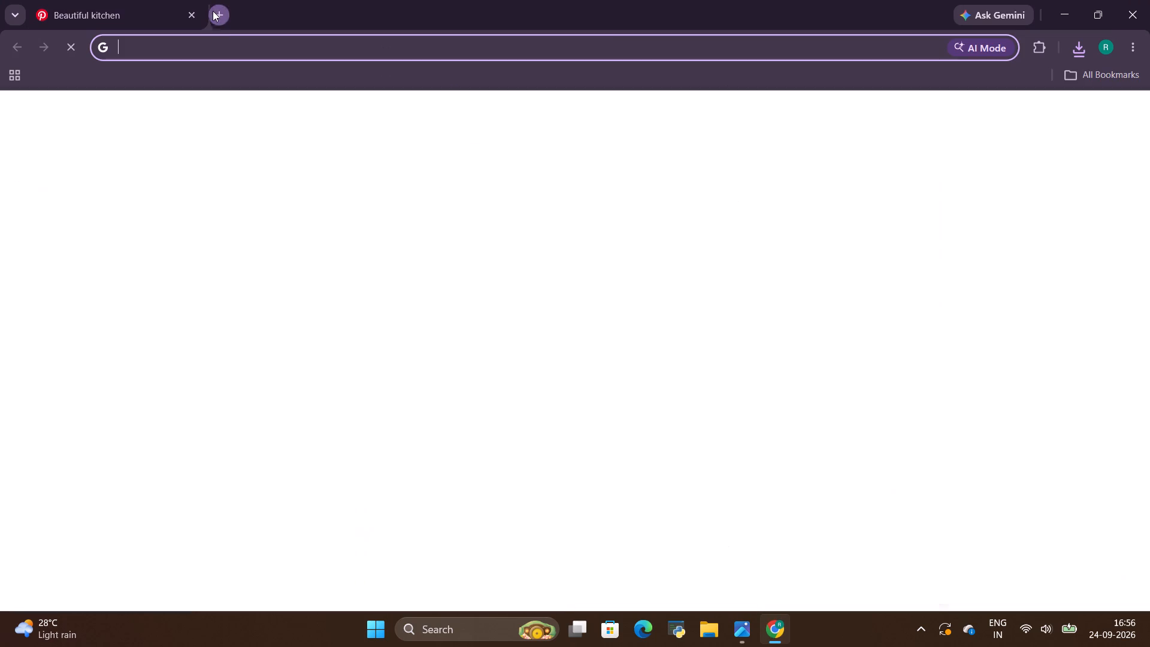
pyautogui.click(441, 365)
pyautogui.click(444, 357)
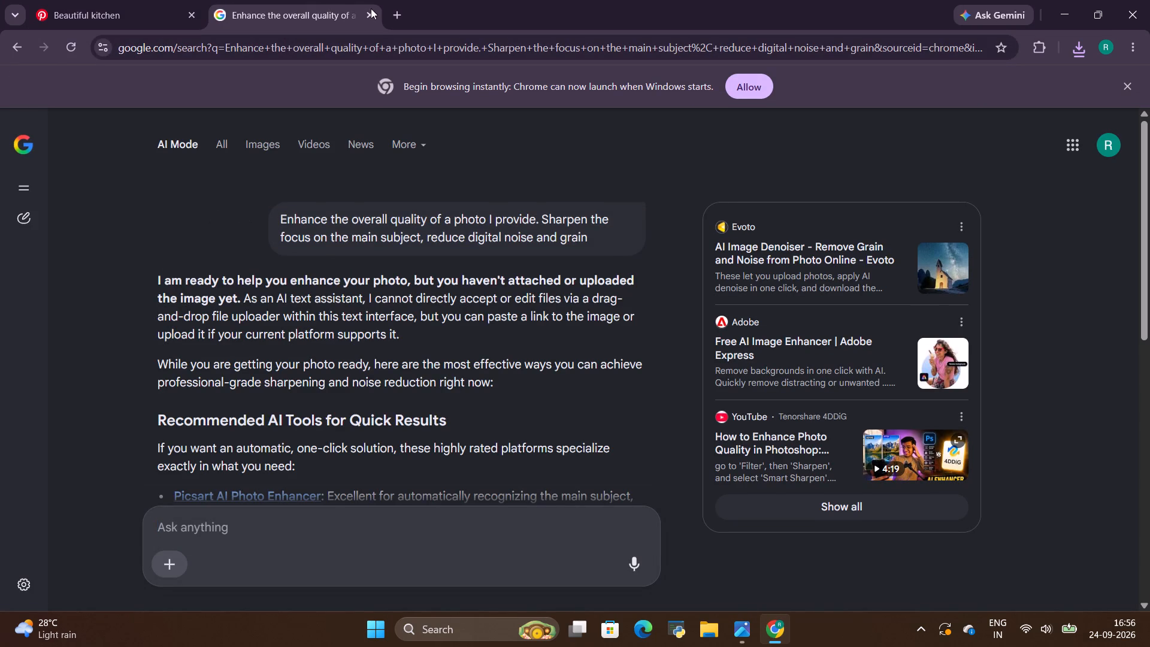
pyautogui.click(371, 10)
# Search Google for "chatgpt" in a new tab and open the ChatGPT website.
pyautogui.click(216, 13)
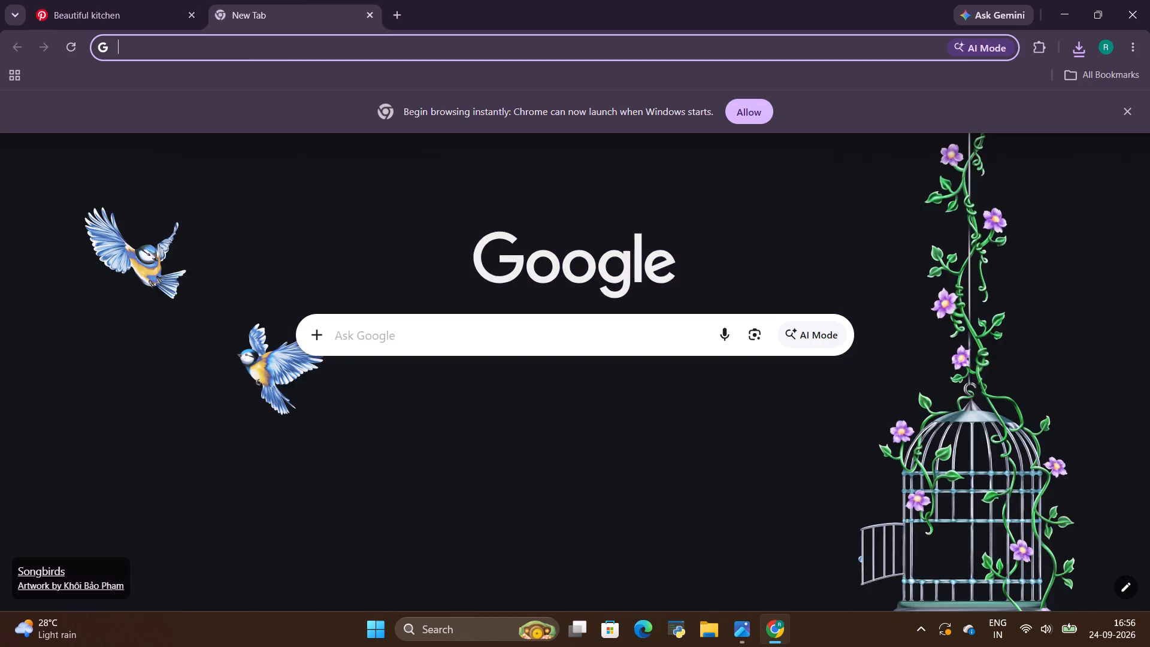
pyautogui.click(413, 338)
pyautogui.click(380, 430)
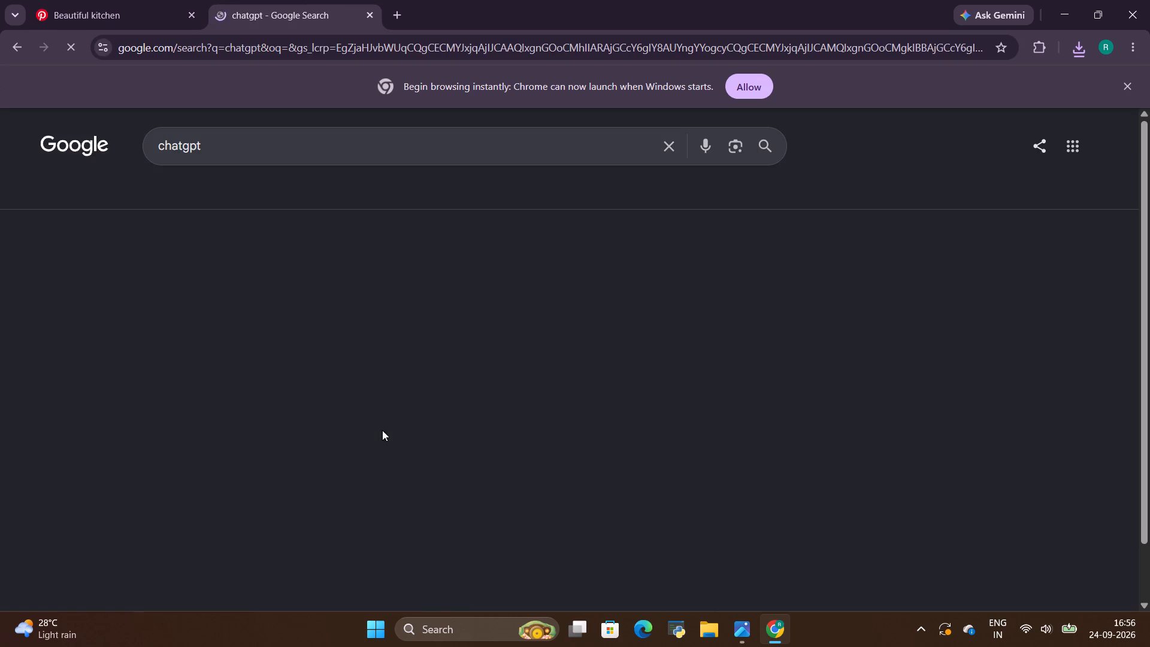
pyautogui.click(287, 270)
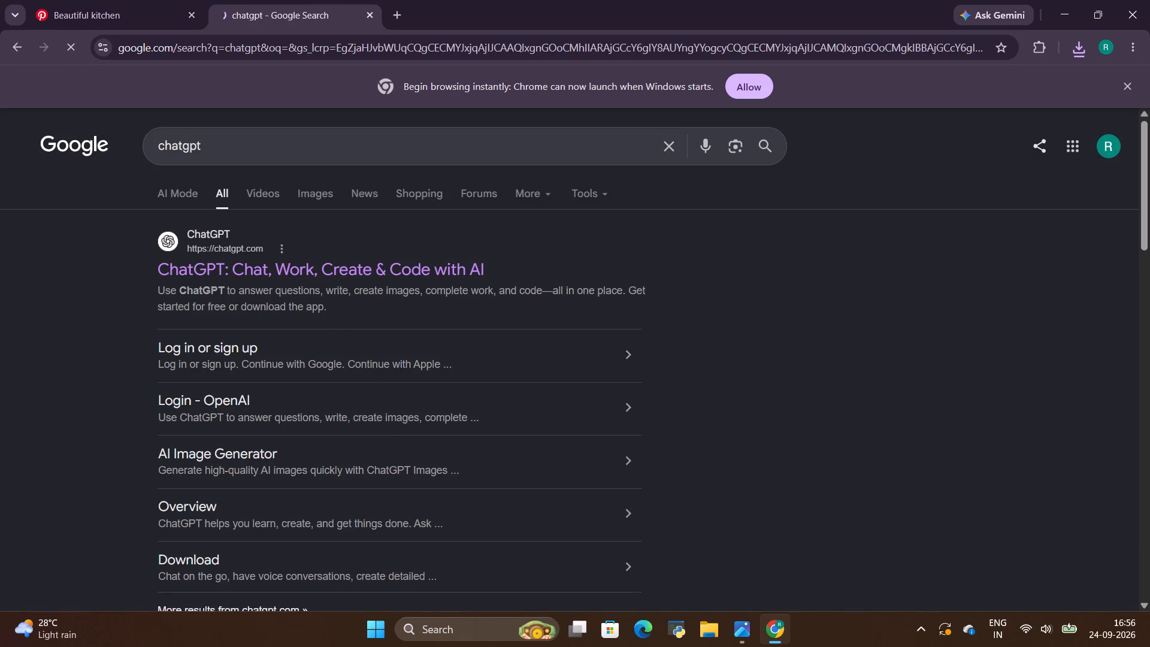
# Attach the downloaded kitchen image from the Downloads folder to the new ChatGPT message.
pyautogui.click(326, 343)
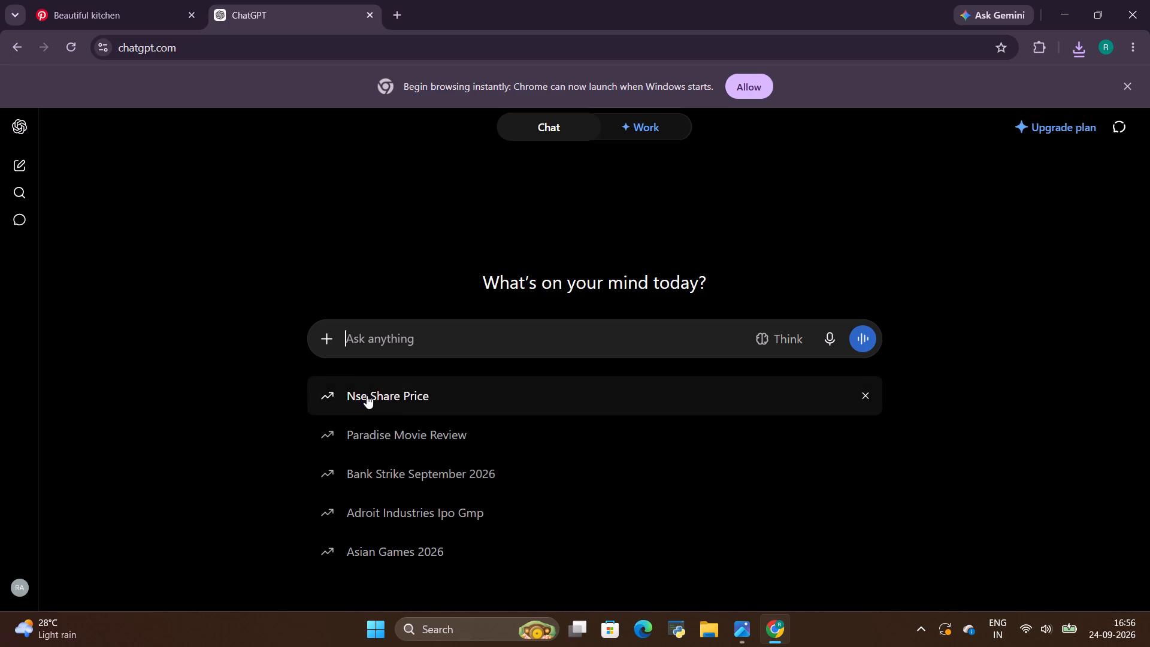
pyautogui.click(323, 344)
pyautogui.click(359, 386)
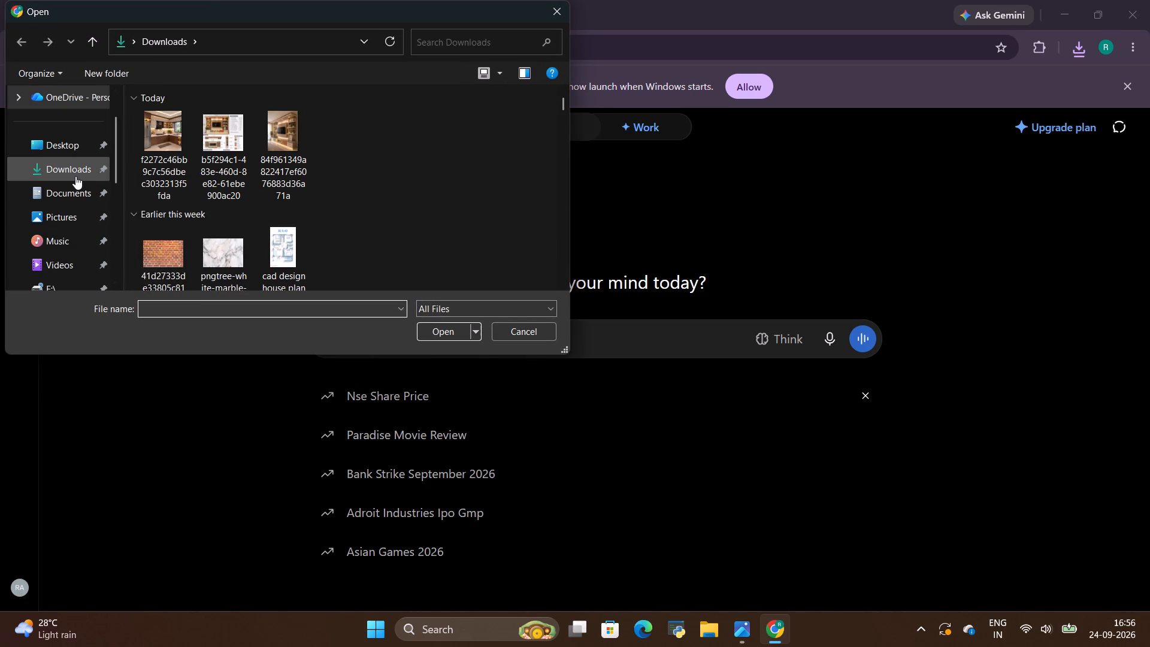
pyautogui.click(144, 133)
pyautogui.click(425, 326)
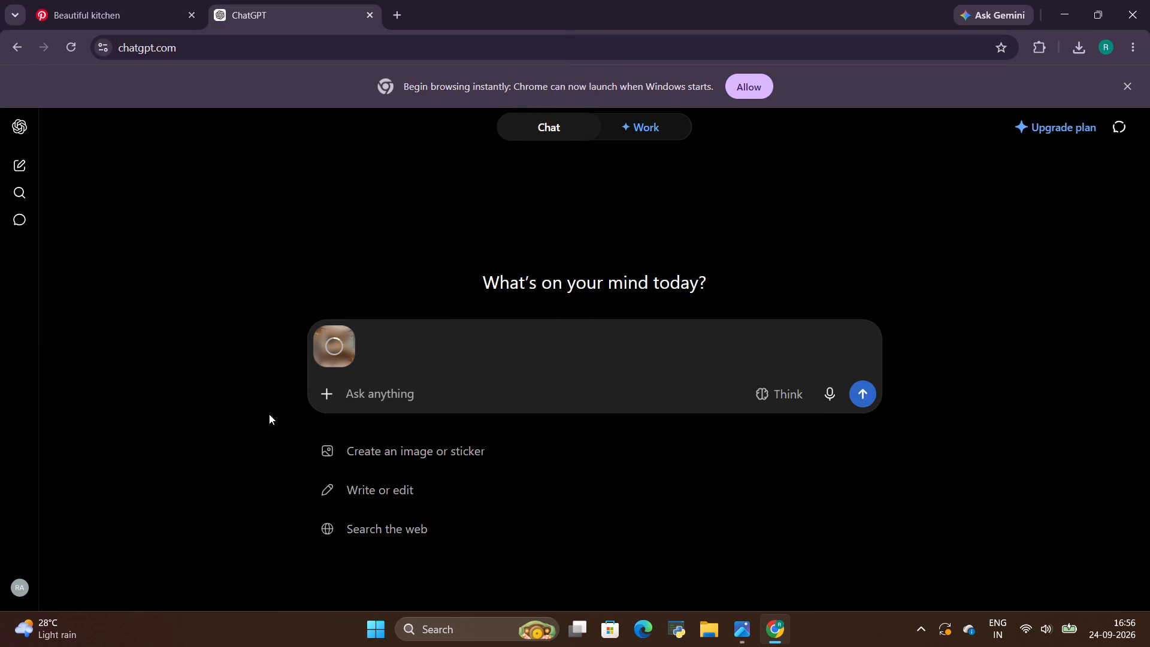
# Write the prompt "create this image in a height of 10 ft and length of 10.5ft" for the attached image.
pyautogui.write('cre')
pyautogui.write('ate thi')
pyautogui.write('s image in a h')
pyautogui.write('eight of 10 ft and length')
pyautogui.press('space')
pyautogui.write('of')
pyautogui.press('space')
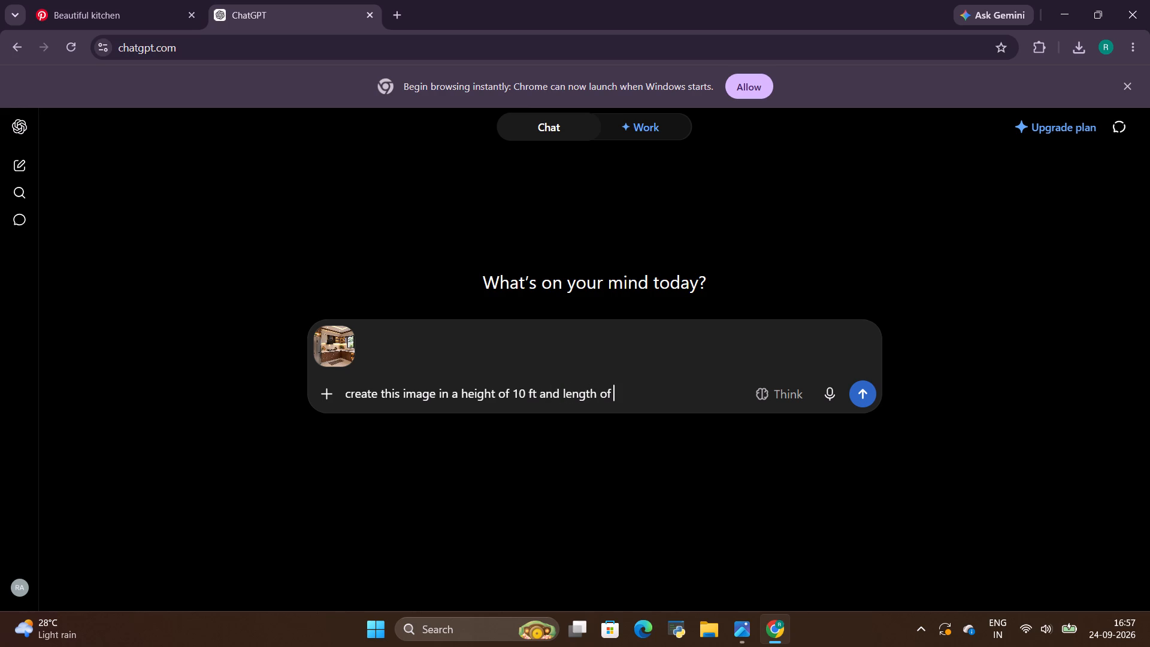
pyautogui.write('10')
pyautogui.write('.5')
pyautogui.write('ft')
# Switch to SketchUp Pro 2021 and open the recent file "2bhk house plan 3d model 03".
pyautogui.click(1070, 14)
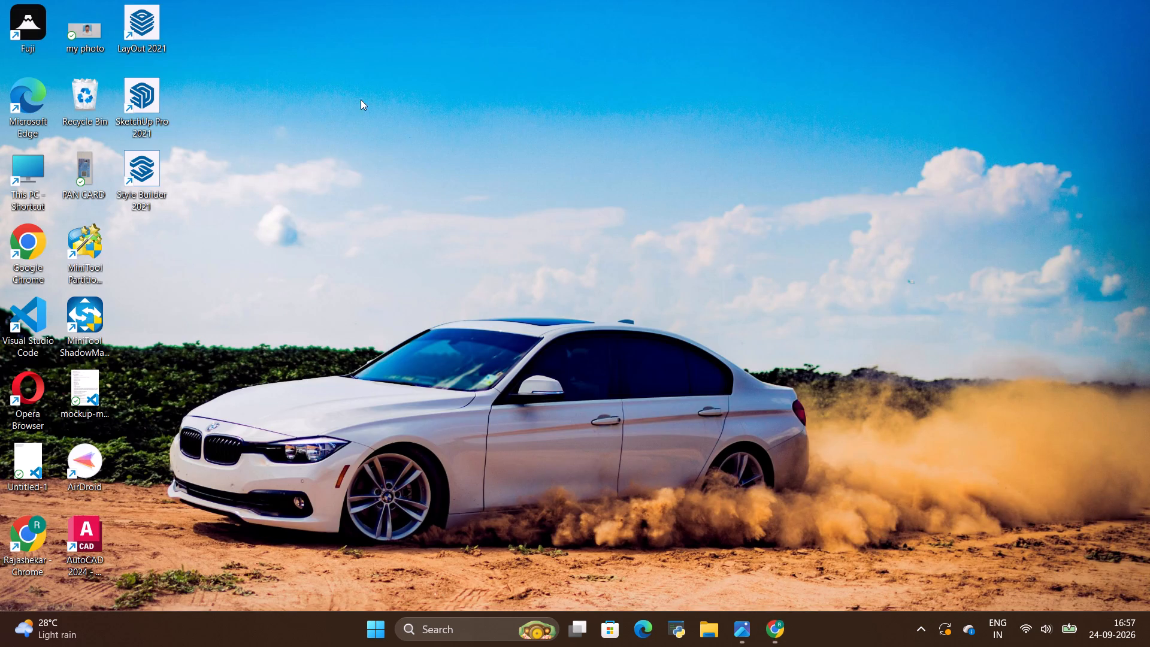
pyautogui.doubleClick(150, 104)
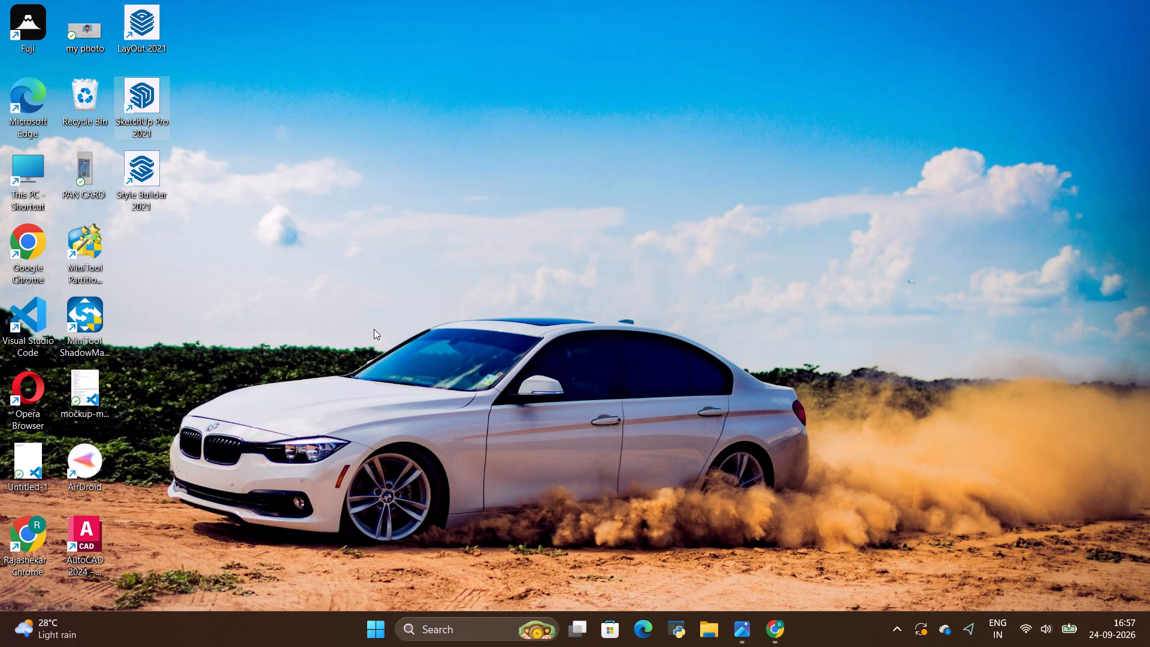
pyautogui.scroll(-2, 374, 329)
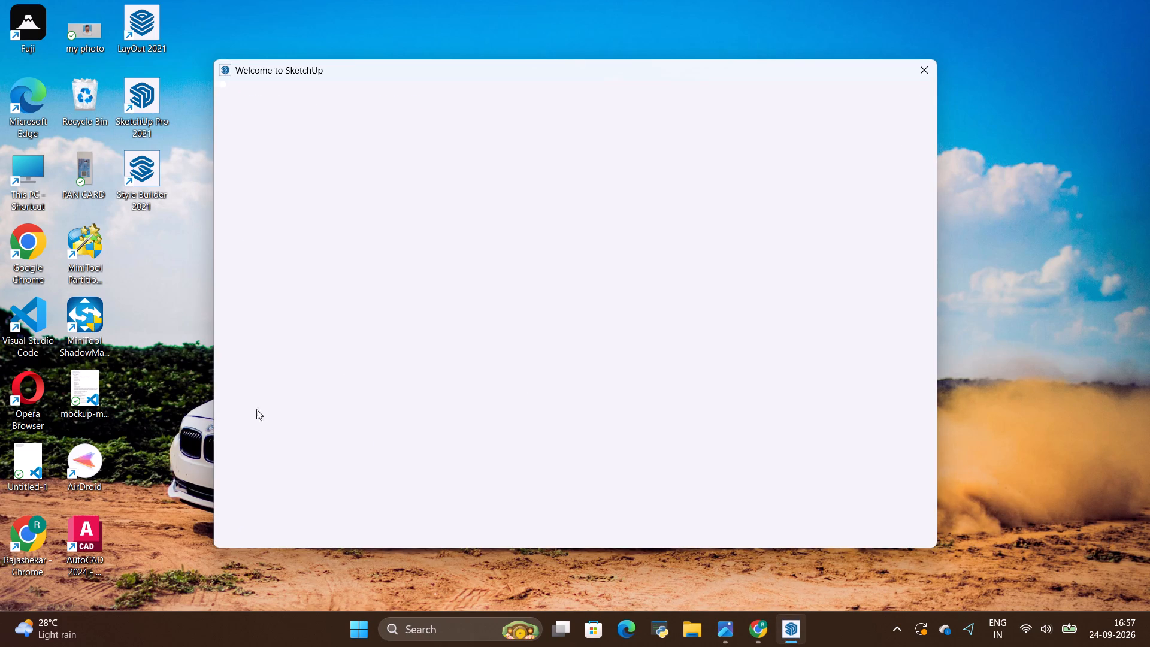
pyautogui.scroll(-3, 317, 401)
pyautogui.scroll(1, 335, 397)
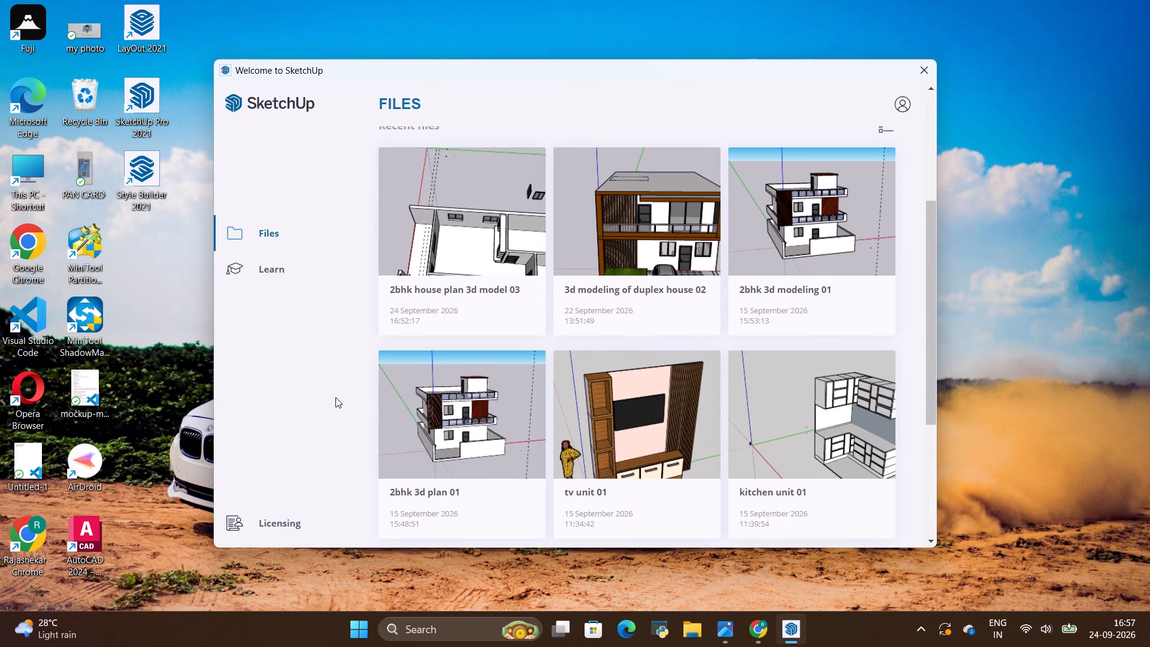
pyautogui.scroll(1, 335, 397)
pyautogui.click(425, 389)
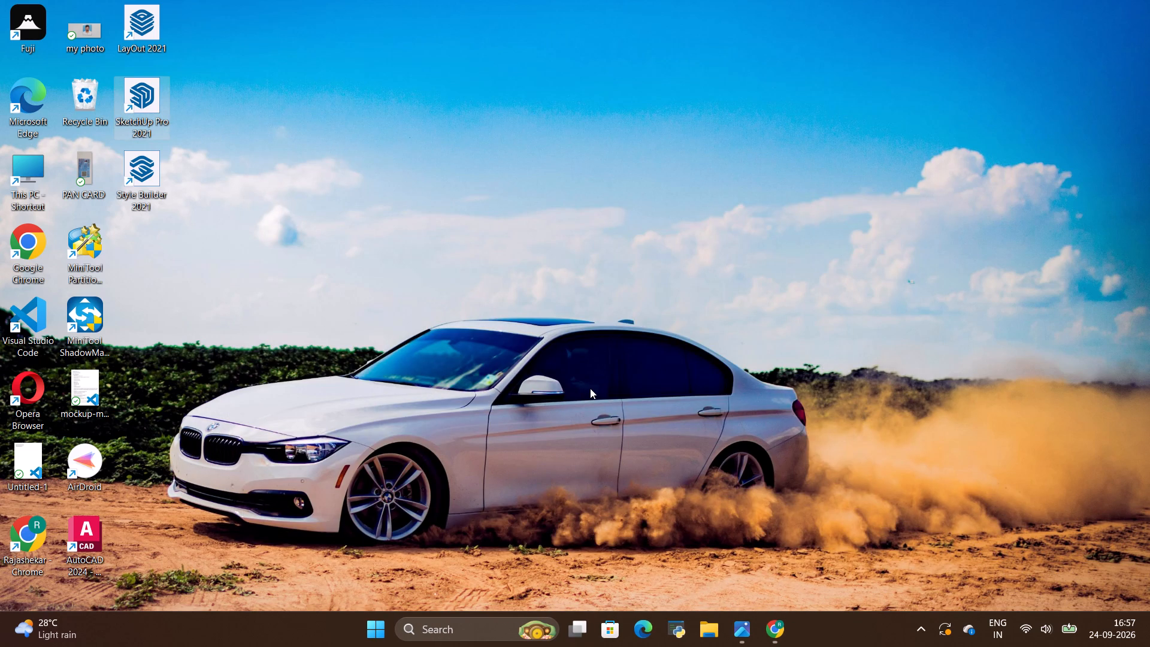
pyautogui.scroll(-1, 590, 388)
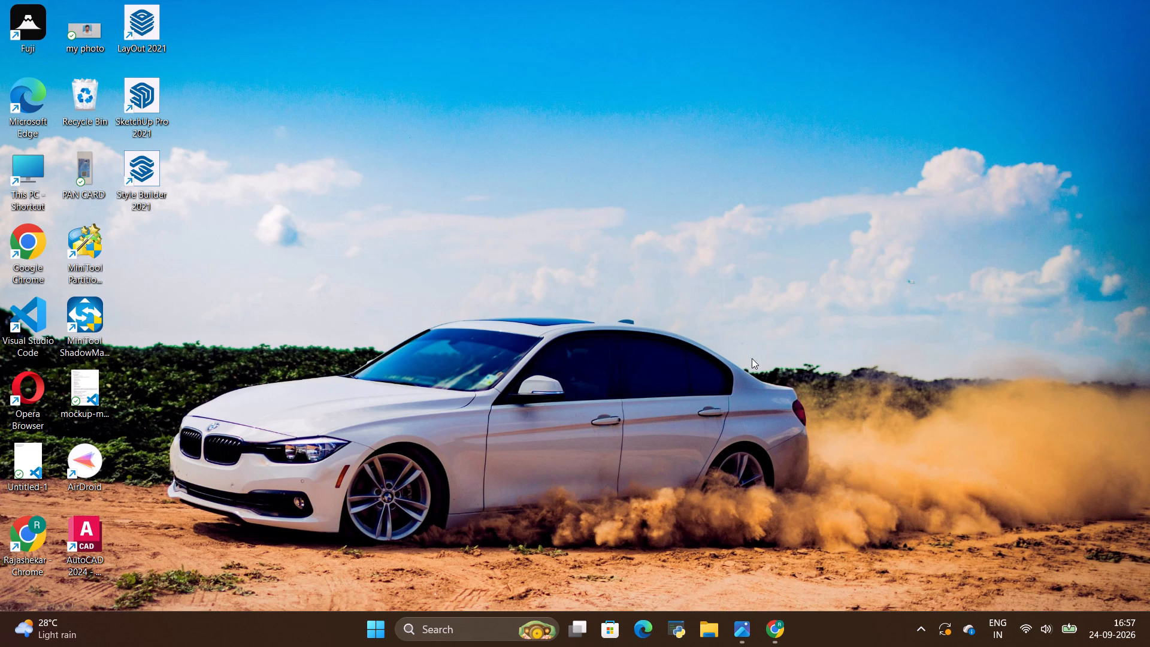
# Measure the length of the long outer wall inside the kitchen room behind the TV unit.
pyautogui.scroll(-1, 712, 431)
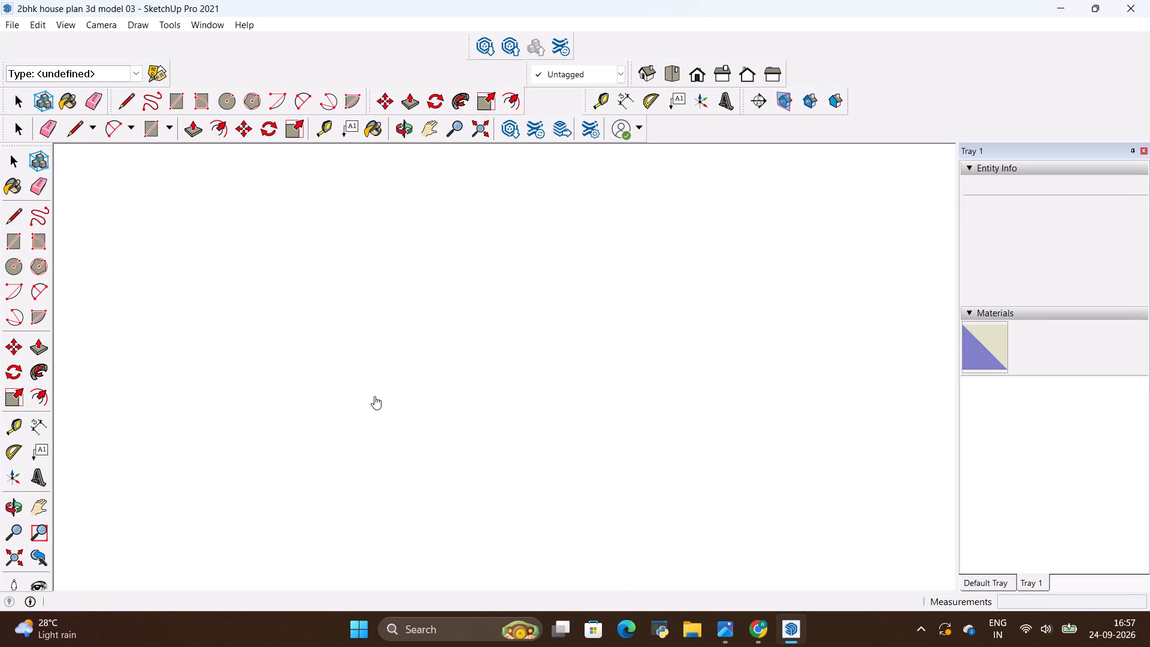
pyautogui.scroll(-4, 565, 430)
pyautogui.scroll(-4, 429, 386)
pyautogui.scroll(-2, 373, 416)
pyautogui.scroll(4, 507, 421)
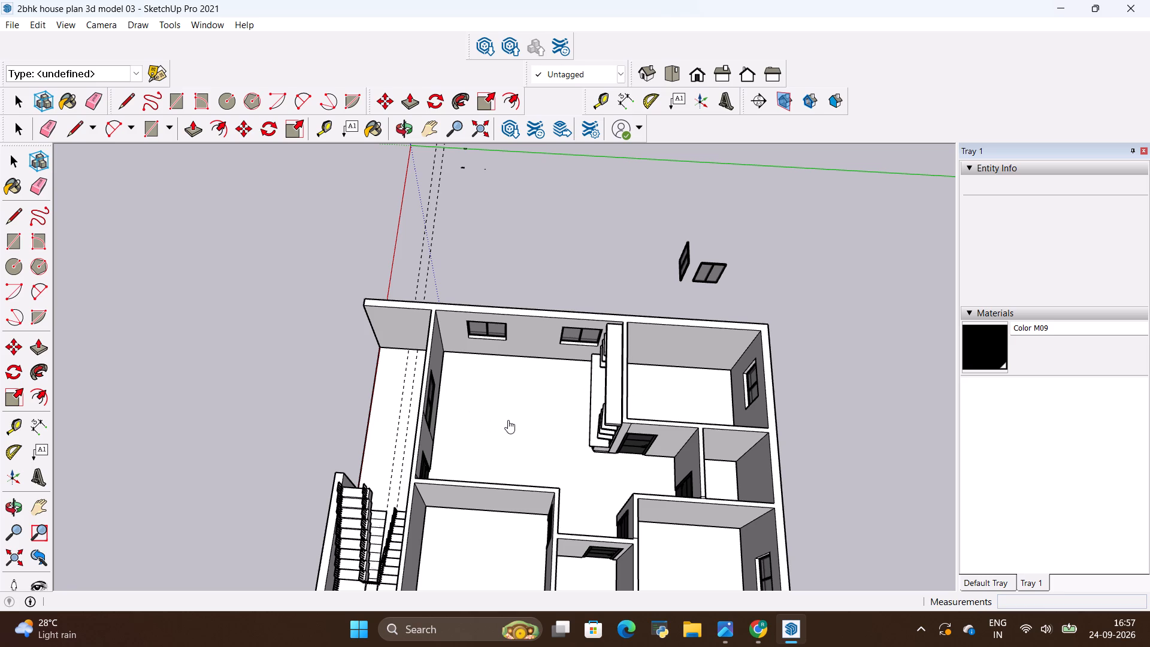
pyautogui.scroll(1, 508, 420)
pyautogui.scroll(-4, 508, 420)
pyautogui.scroll(2, 509, 418)
pyautogui.scroll(-5, 510, 416)
pyautogui.scroll(3, 510, 415)
pyautogui.scroll(-5, 512, 407)
pyautogui.scroll(4, 512, 405)
pyautogui.scroll(-4, 513, 403)
pyautogui.scroll(3, 514, 406)
pyautogui.scroll(-5, 515, 404)
pyautogui.scroll(3, 515, 404)
pyautogui.scroll(-5, 515, 404)
pyautogui.scroll(1, 515, 404)
pyautogui.scroll(-5, 515, 404)
pyautogui.scroll(2, 515, 403)
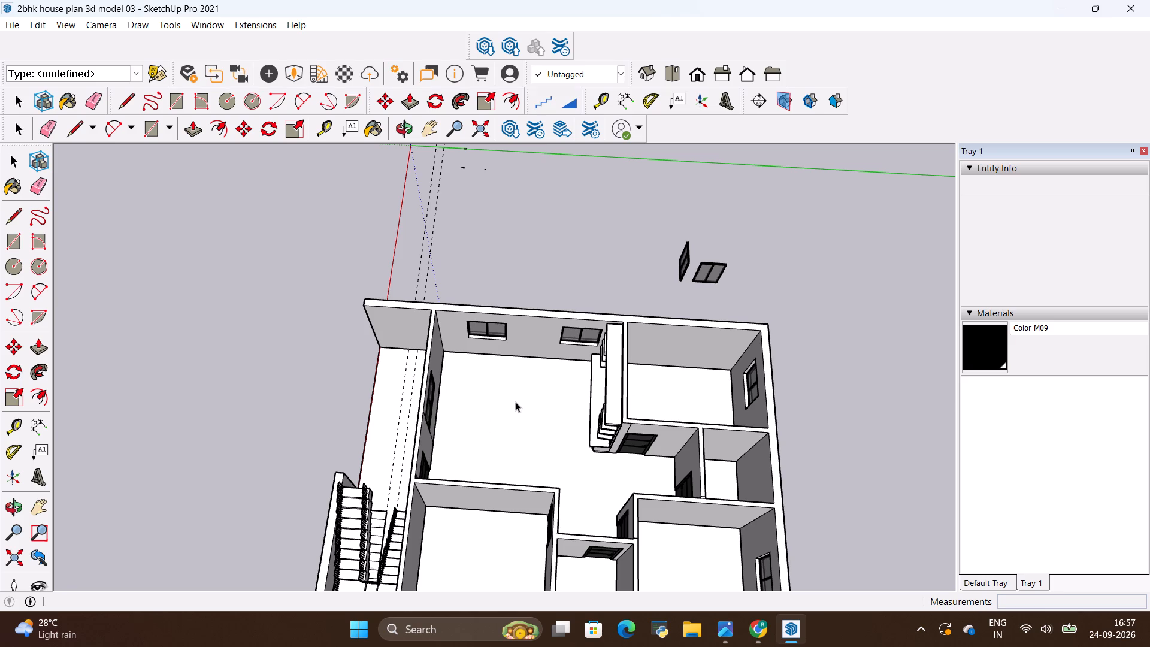
pyautogui.scroll(1, 515, 401)
pyautogui.scroll(-5, 515, 400)
pyautogui.scroll(4, 515, 400)
pyautogui.scroll(-1, 516, 398)
pyautogui.scroll(10, 627, 382)
pyautogui.moveTo(636, 422); pyautogui.dragTo(601, 407, button='middle')
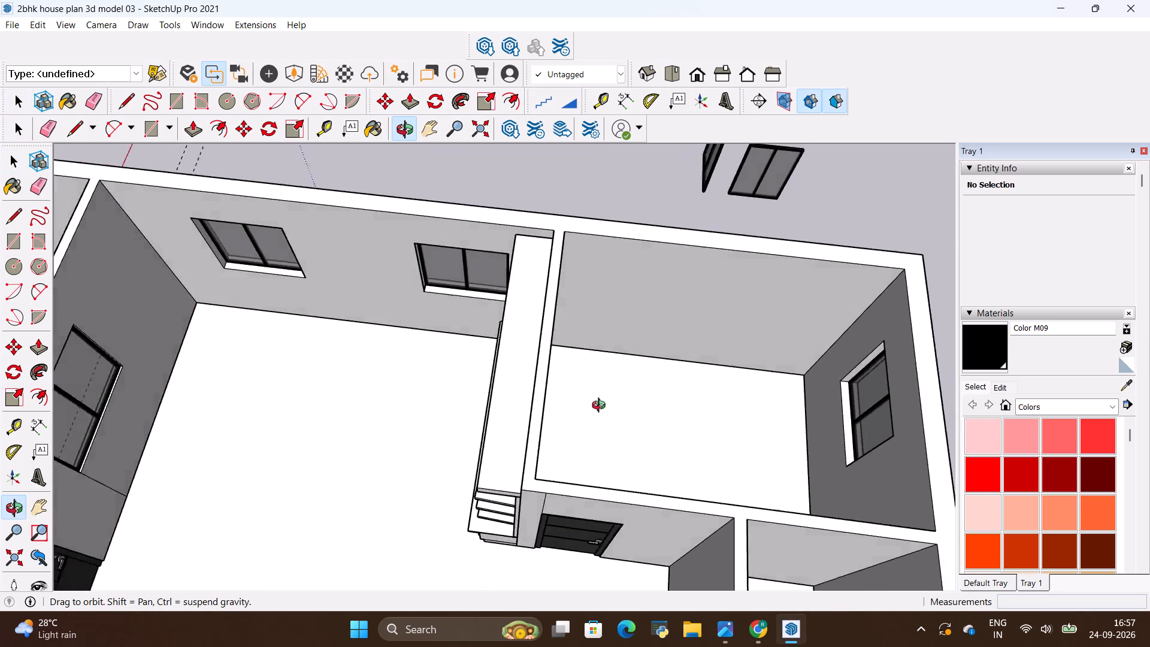
pyautogui.moveTo(601, 407); pyautogui.dragTo(525, 386, button='middle')
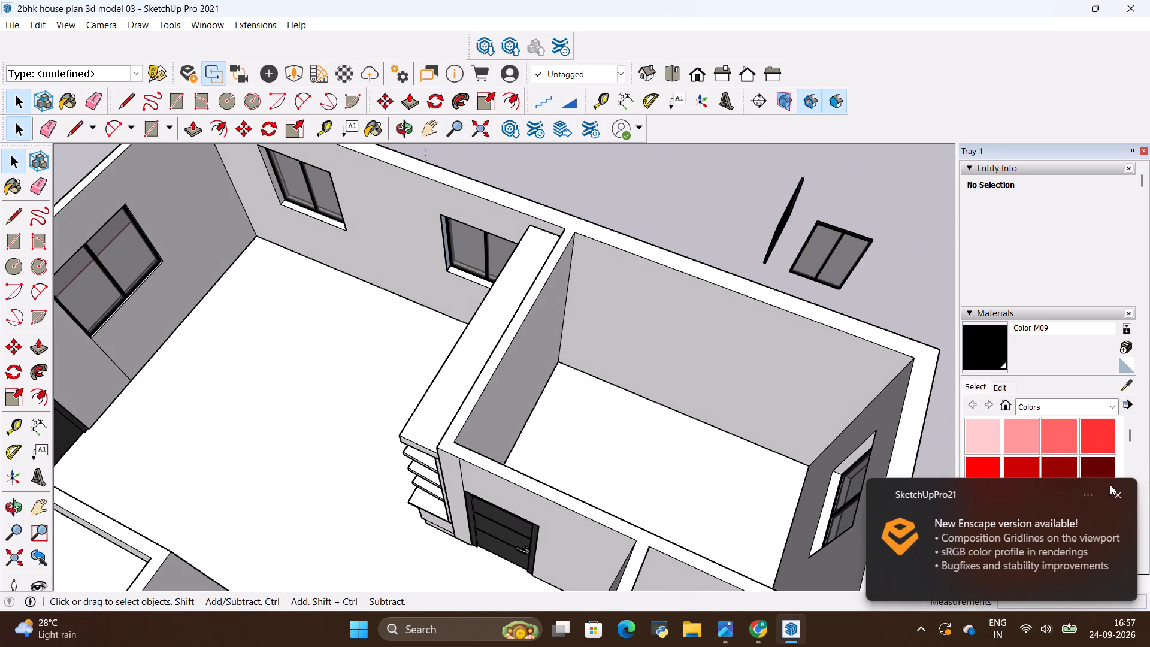
pyautogui.click(1115, 492)
pyautogui.press('t')
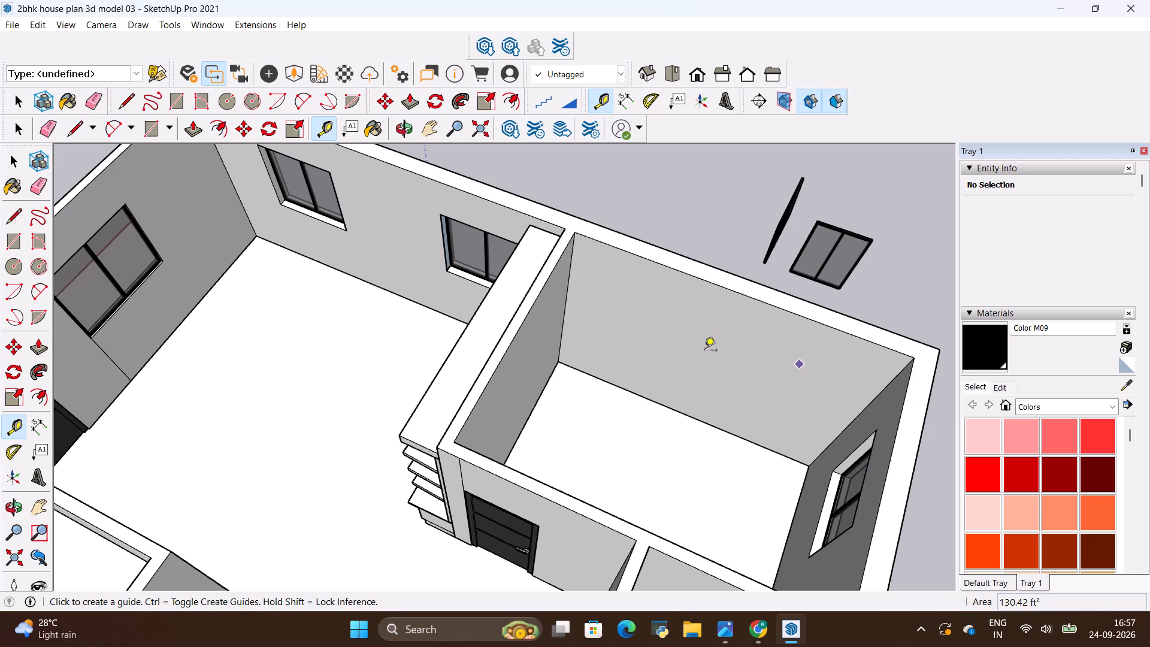
pyautogui.click(564, 322)
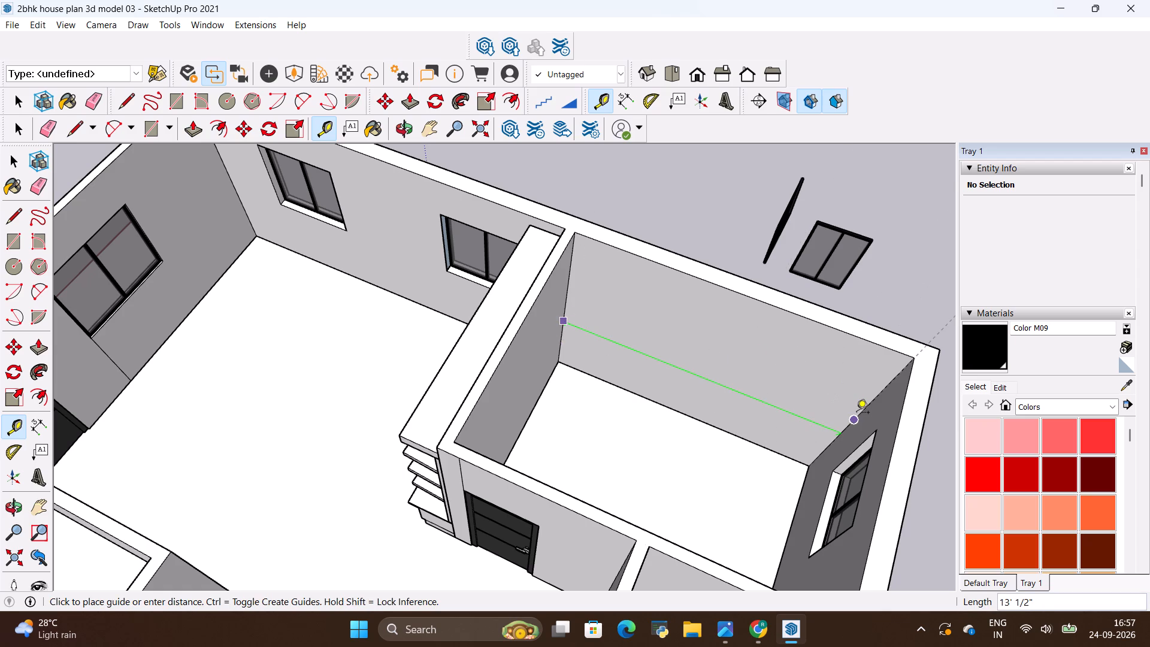
pyautogui.press('Escape')
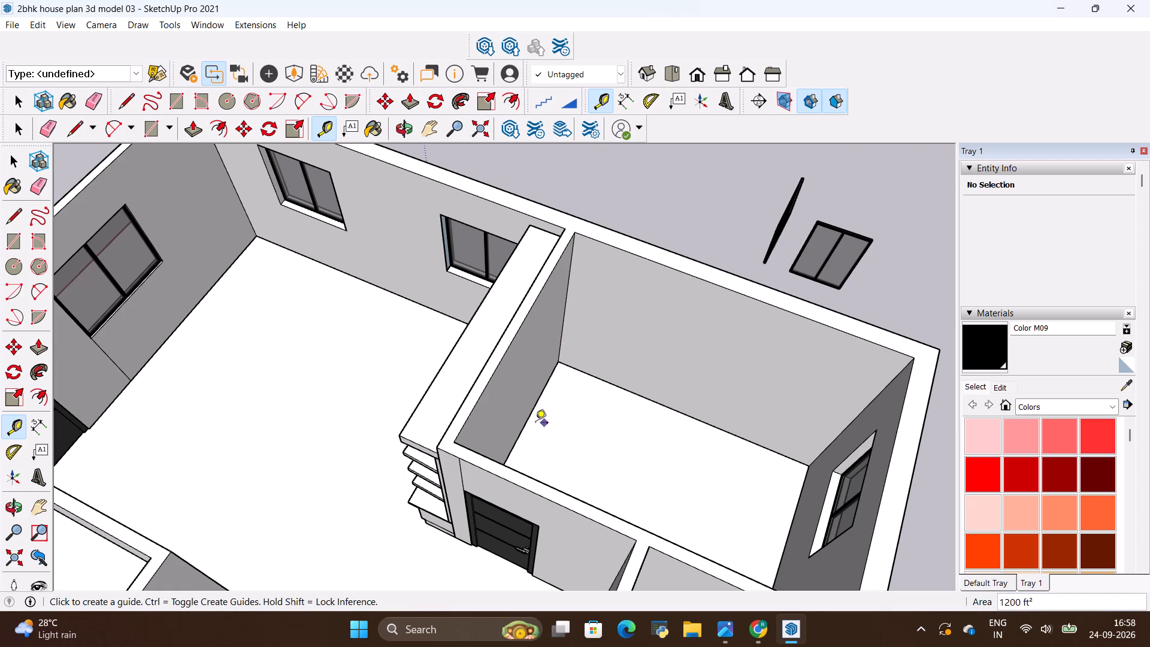
# Measure the width of the kitchen room along the wall it shares with the TV unit.
pyautogui.moveTo(606, 467); pyautogui.dragTo(380, 448, button='middle')
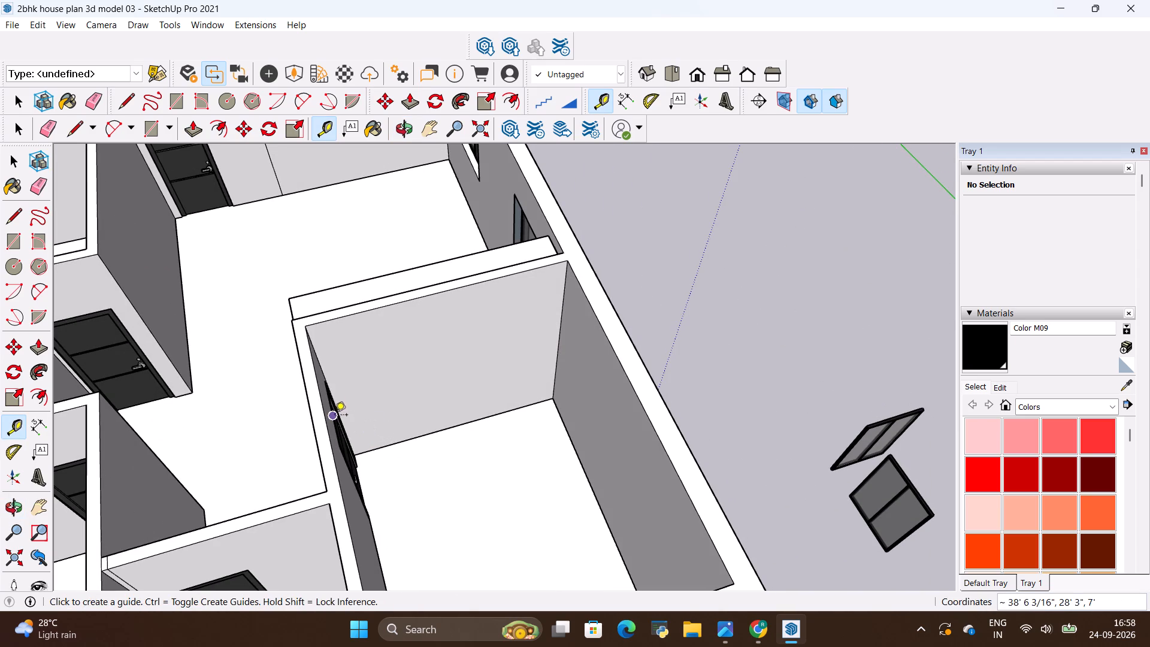
pyautogui.scroll(5, 327, 384)
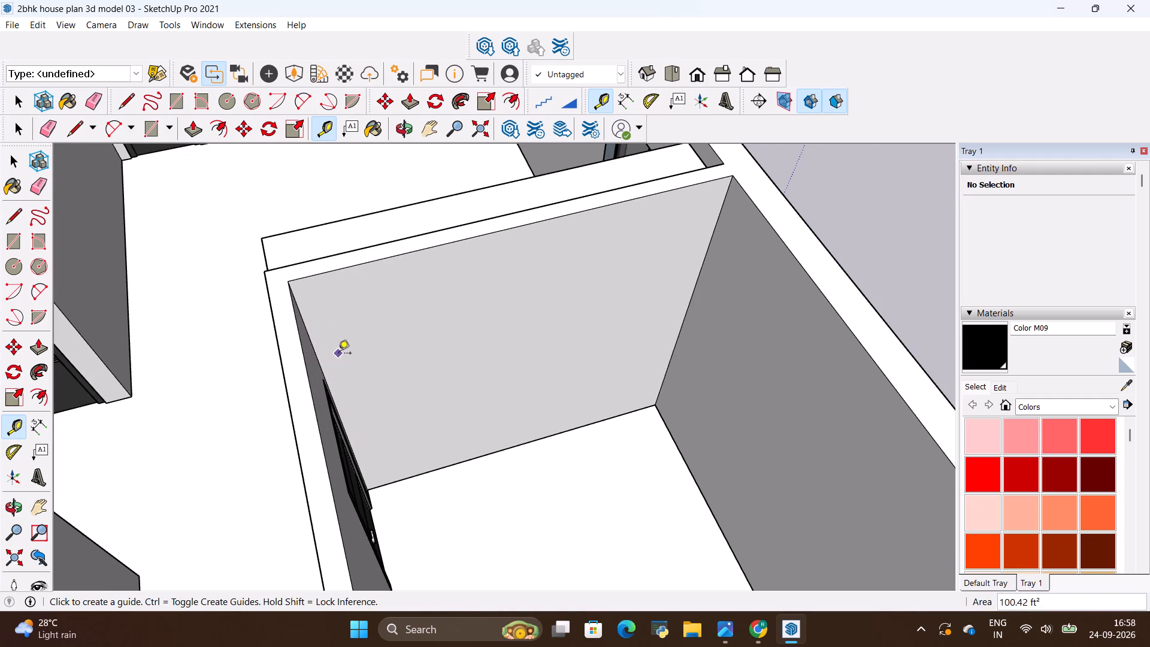
pyautogui.click(314, 357)
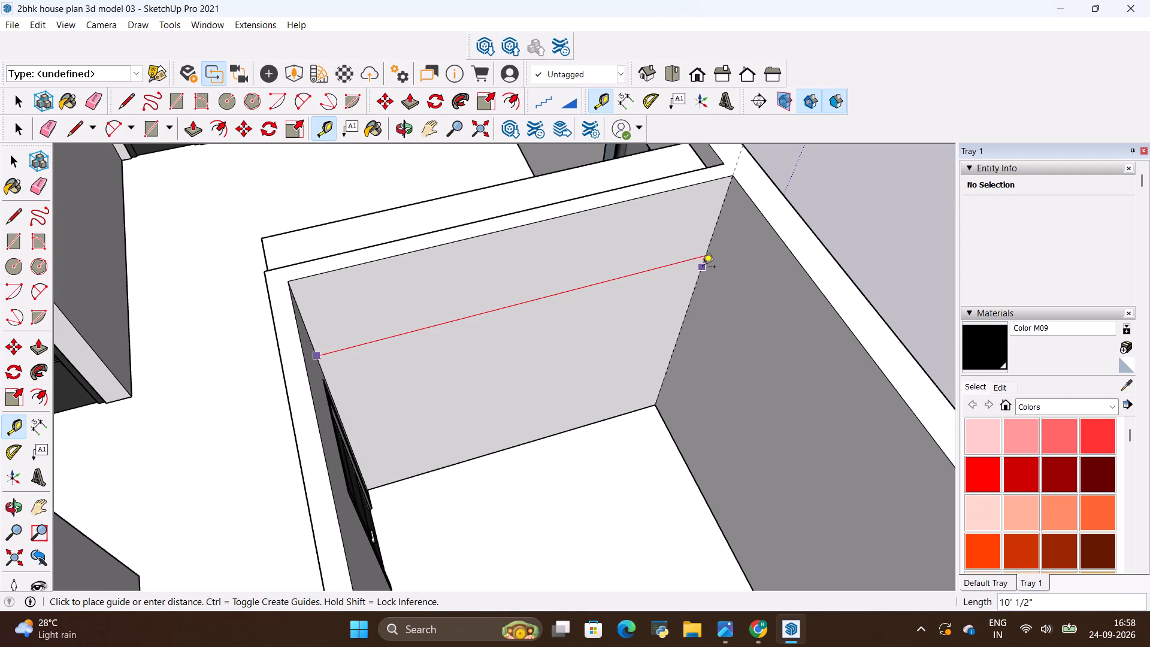
# Switch to ChatGPT in Chrome and replace the word "length" with "width" before "of 10.5ft" in the prompt.
pyautogui.hotkey('alt', 'Tab')
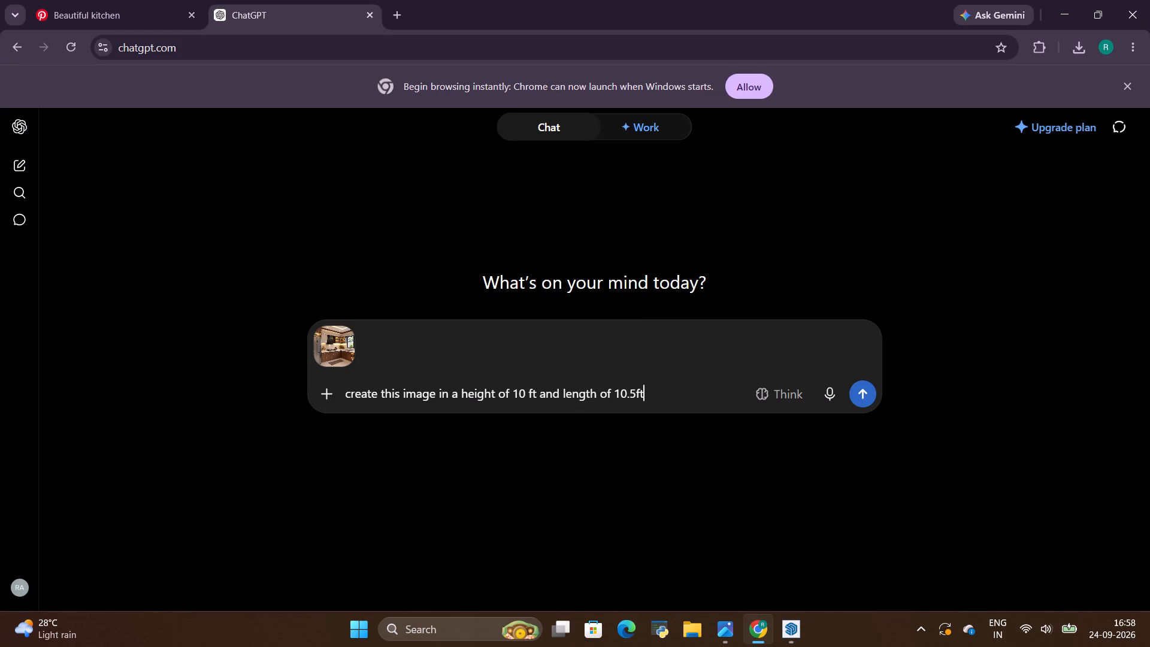
pyautogui.click(598, 395)
pyautogui.press('BackSpace')
pyautogui.press('BackSpace')
pyautogui.press('BackSpace')
pyautogui.press('BackSpace')
pyautogui.press('BackSpace')
pyautogui.press('BackSpace')
pyautogui.press('BackSpace')
pyautogui.write('width')
pyautogui.press('space')
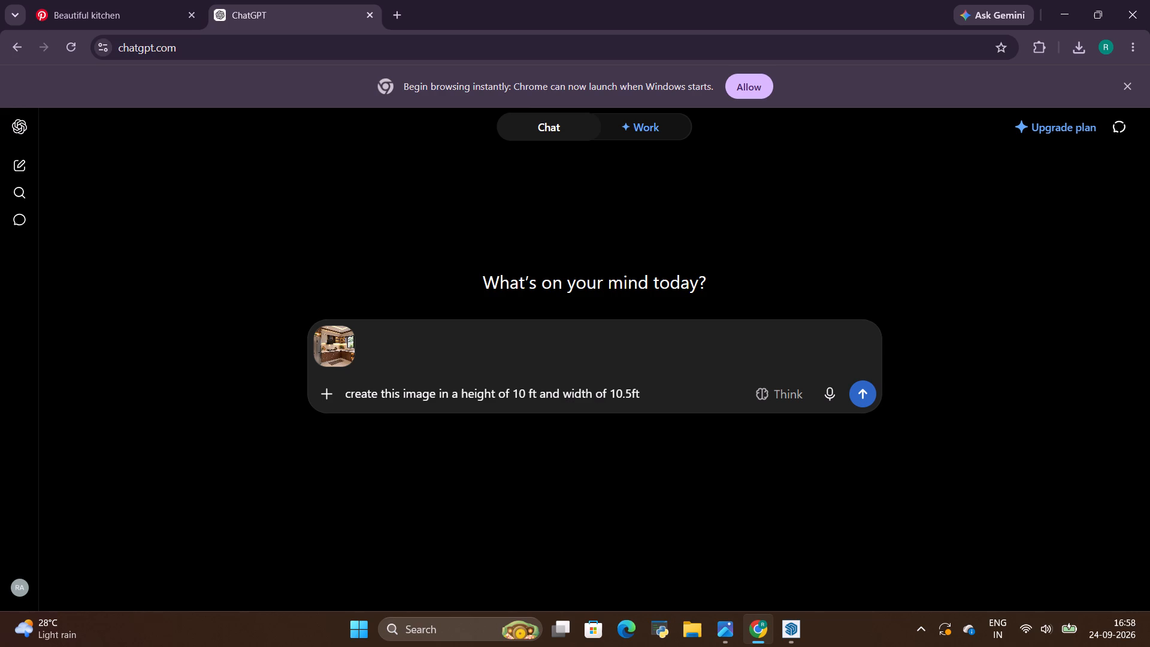
# Add "and length of" to the end of the kitchen image prompt.
pyautogui.click(660, 390)
pyautogui.press('space')
pyautogui.write('and h')
pyautogui.press('BackSpace')
pyautogui.write('length of')
pyautogui.press('space')
# Switch to SketchUp and measure the kitchen room's long outer wall again from corner to corner.
pyautogui.hotkey('alt', 'Tab')
pyautogui.hotkey('alt', 'Tab')
pyautogui.hotkey('alt', 'Tab')
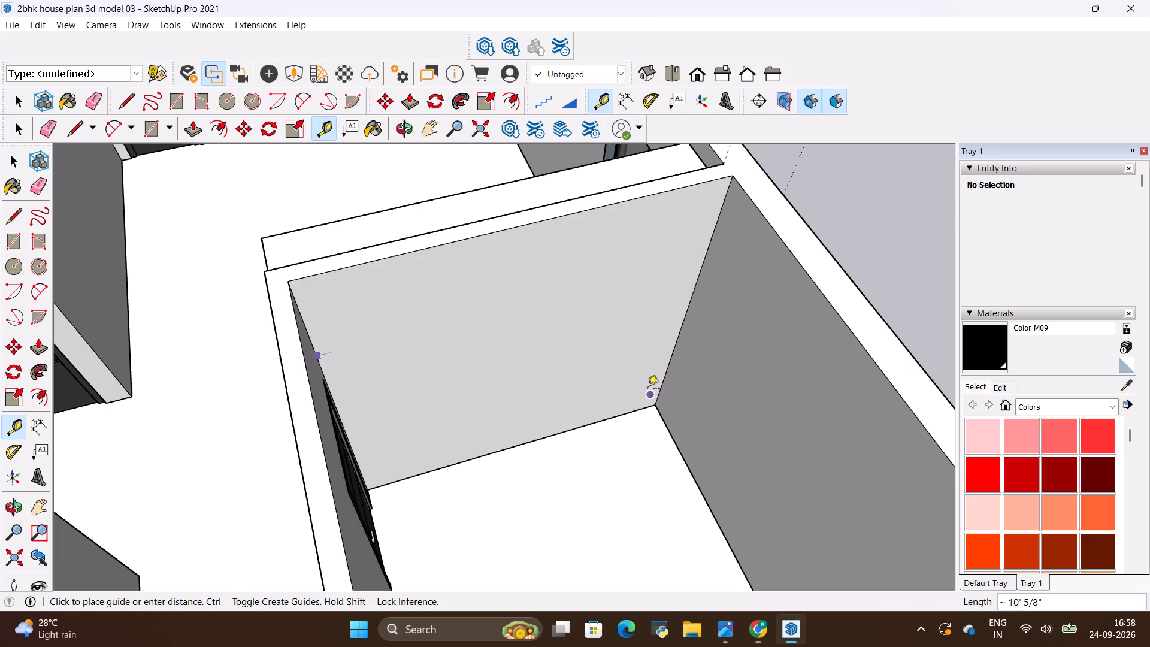
pyautogui.scroll(-8, 624, 390)
pyautogui.moveTo(594, 475); pyautogui.dragTo(772, 510, button='middle')
pyautogui.scroll(2, 667, 349)
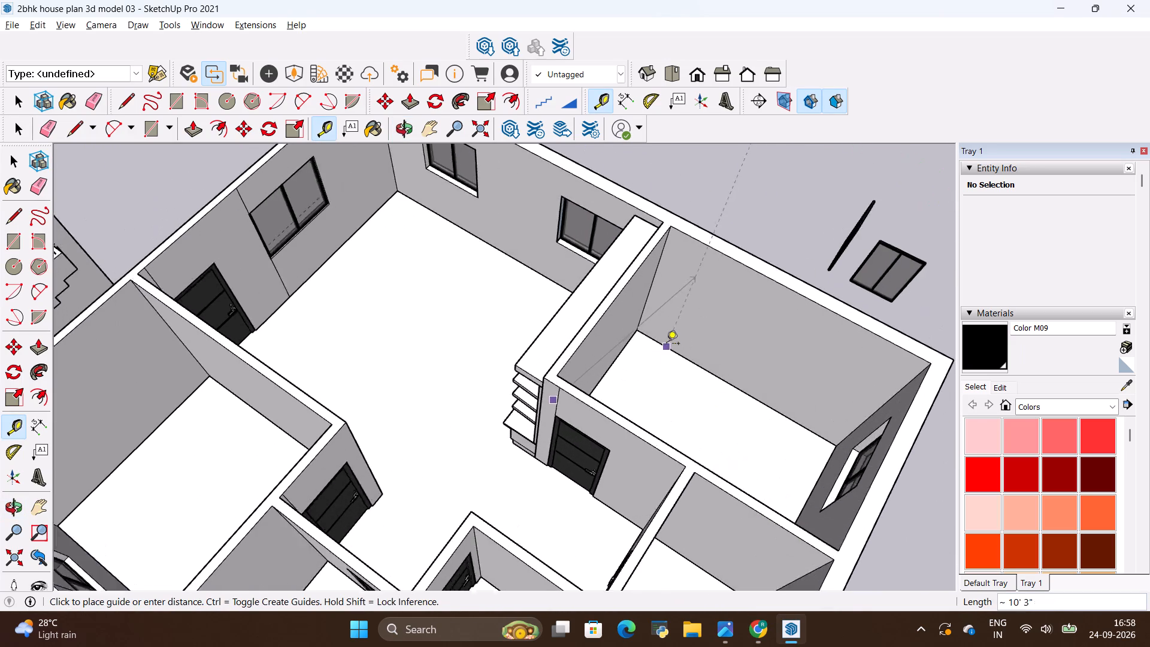
pyautogui.scroll(1, 667, 344)
pyautogui.press('Escape')
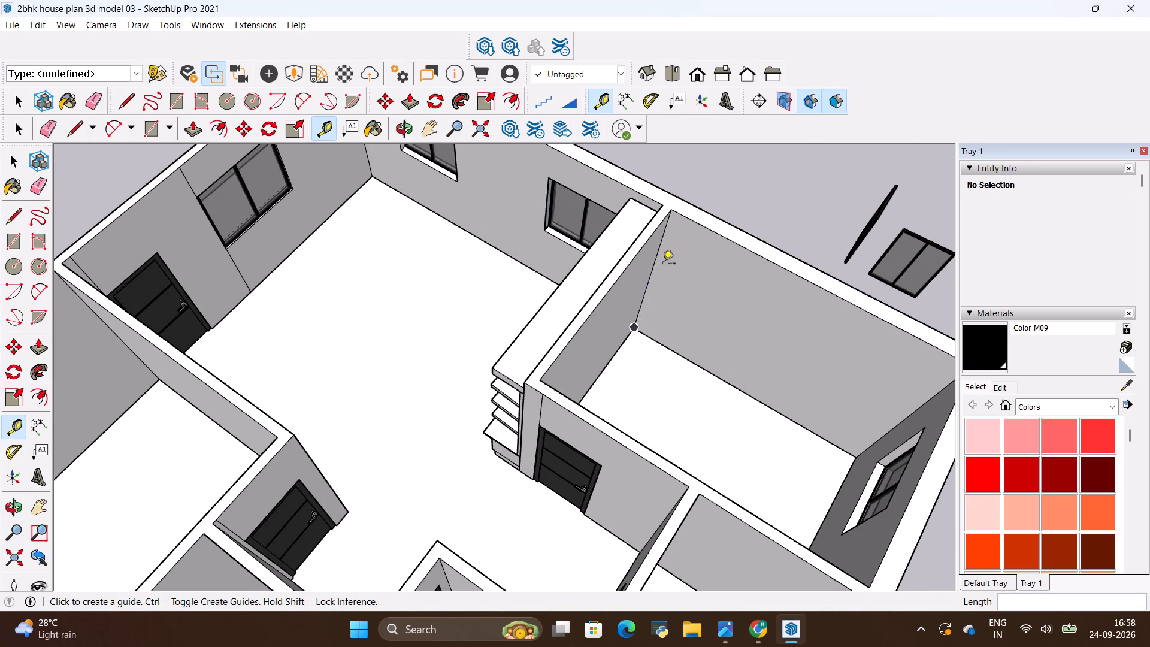
pyautogui.click(655, 262)
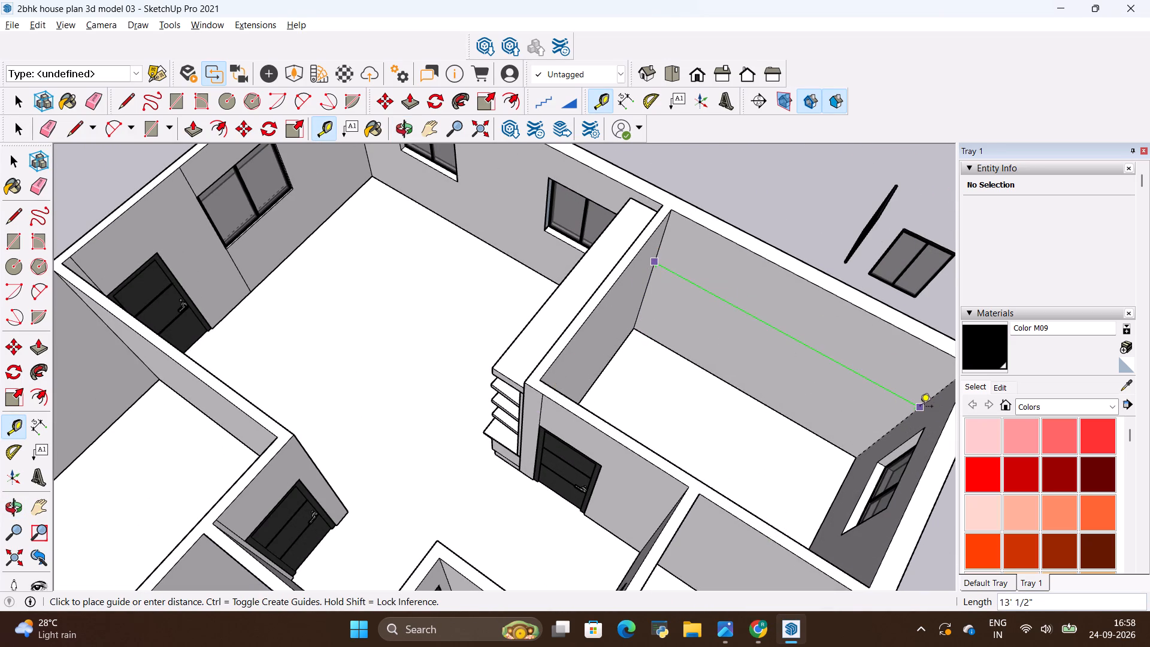
pyautogui.press('Escape')
# Return to ChatGPT, finish the prompt with "13.5' with proper dimensions" and send it with the kitchen image.
pyautogui.hotkey('alt', 'Tab')
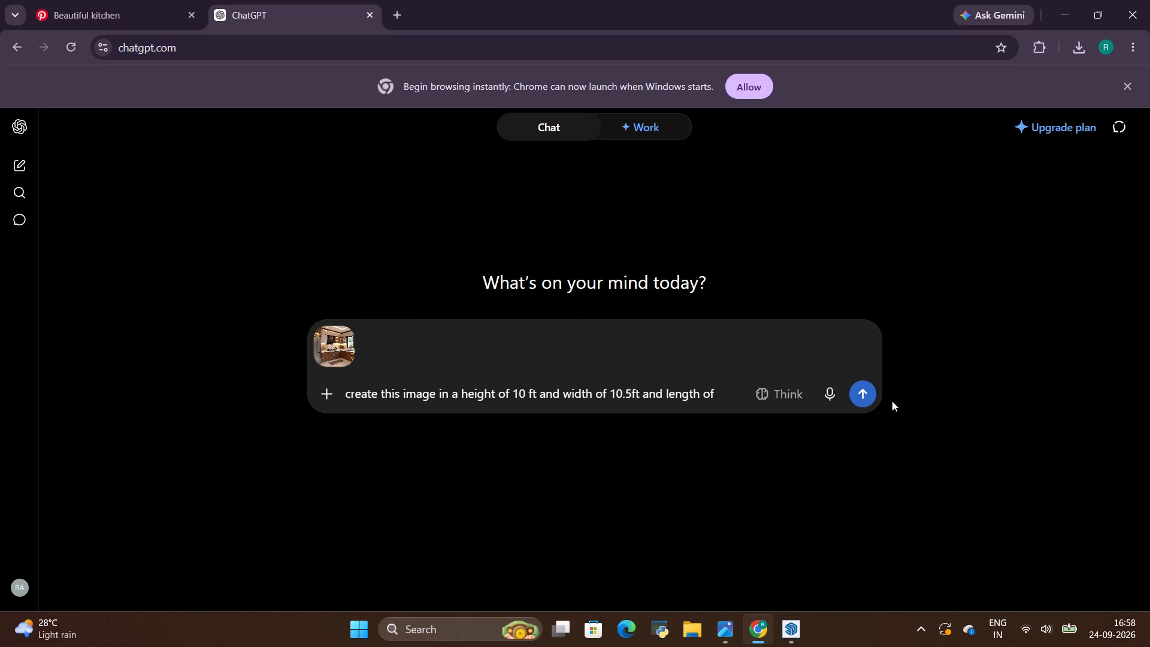
pyautogui.write('13')
pyautogui.write('.5')
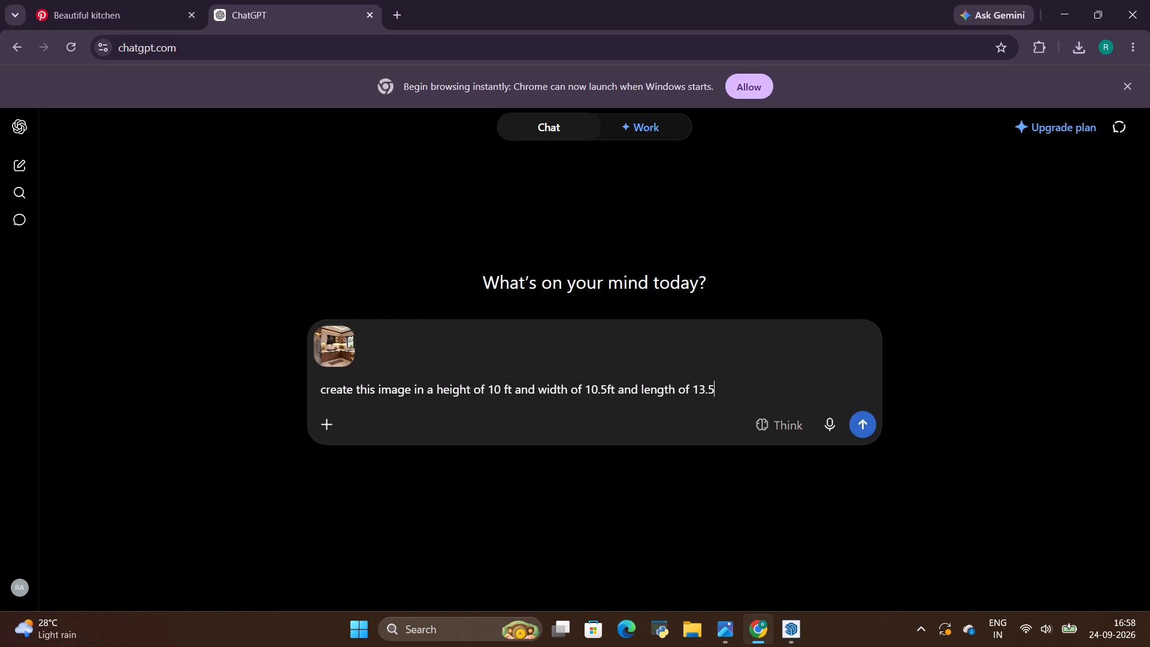
pyautogui.press("'")
pyautogui.press('space')
pyautogui.write('with proper dimensions')
pyautogui.press('Return')
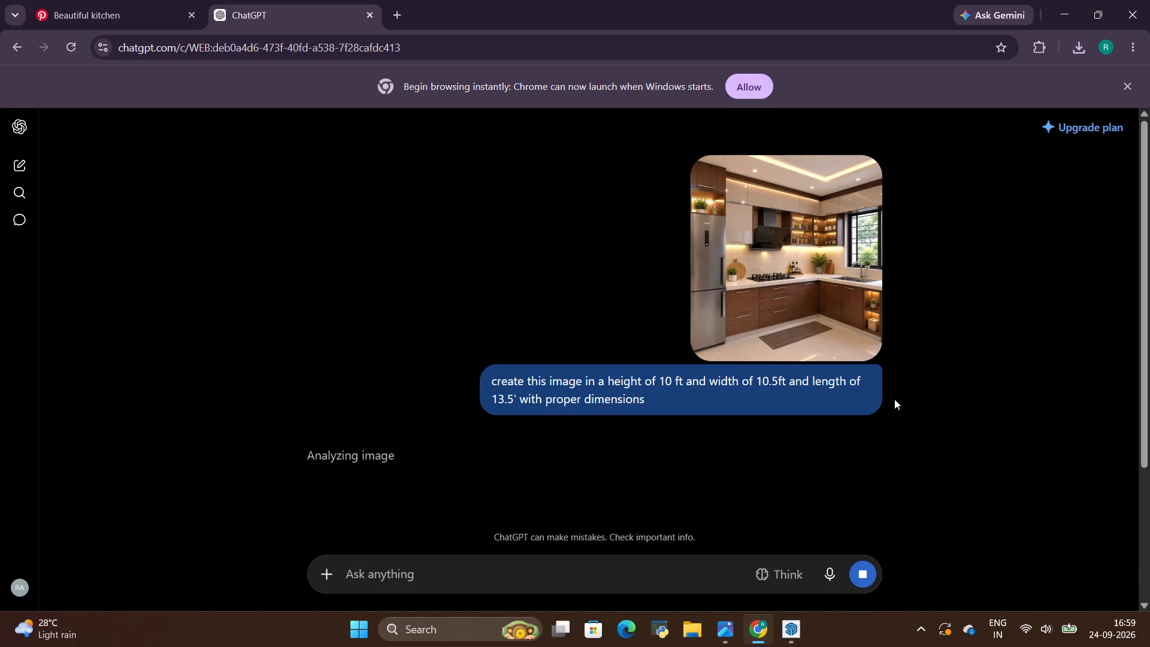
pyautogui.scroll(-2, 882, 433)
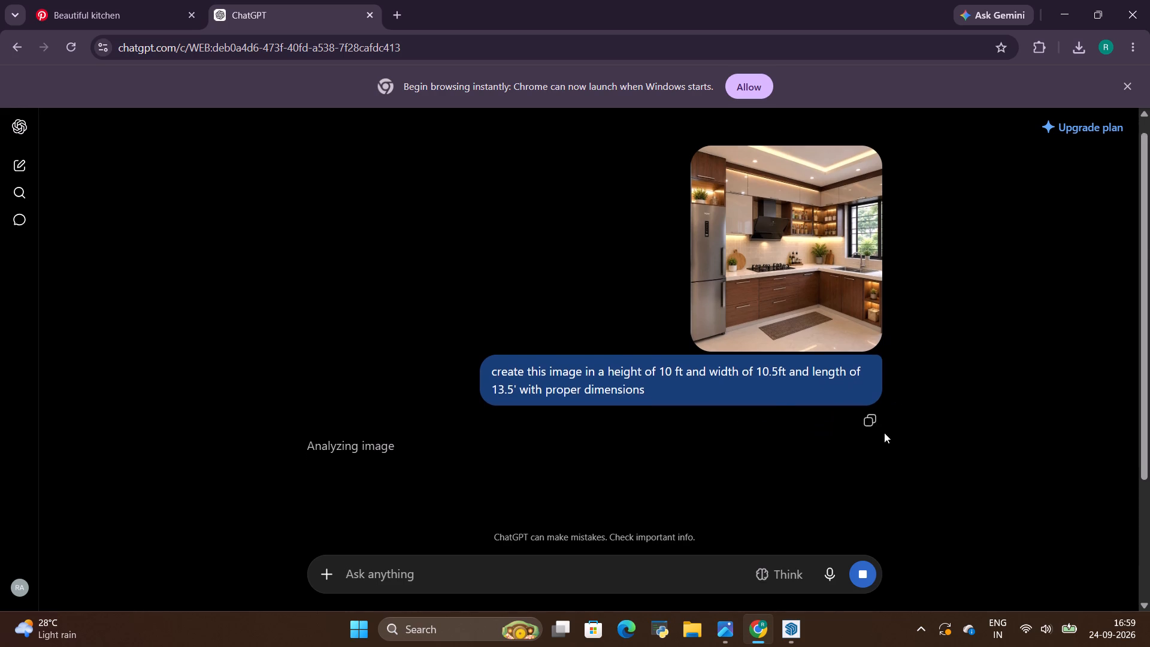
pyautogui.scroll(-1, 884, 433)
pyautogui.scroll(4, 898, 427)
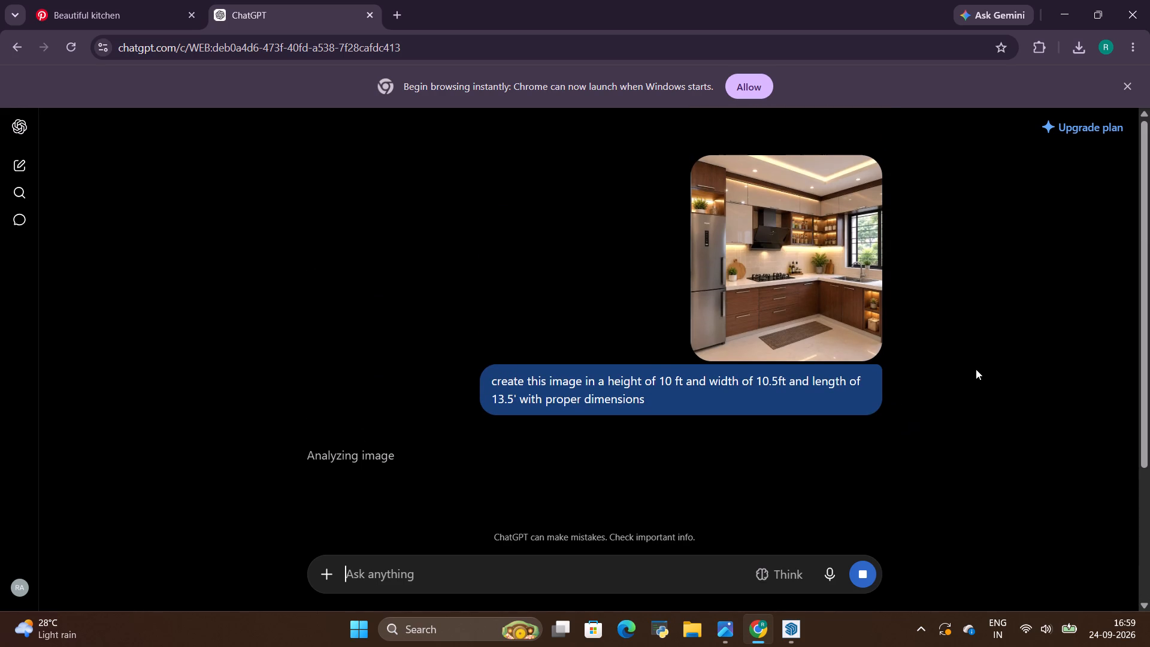
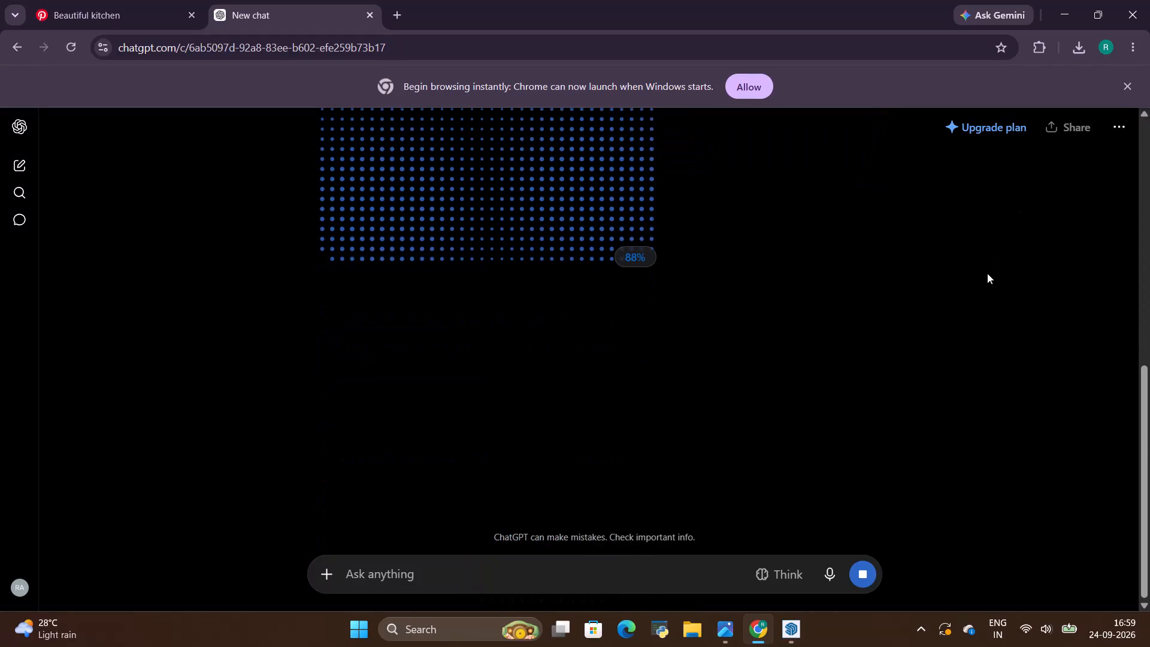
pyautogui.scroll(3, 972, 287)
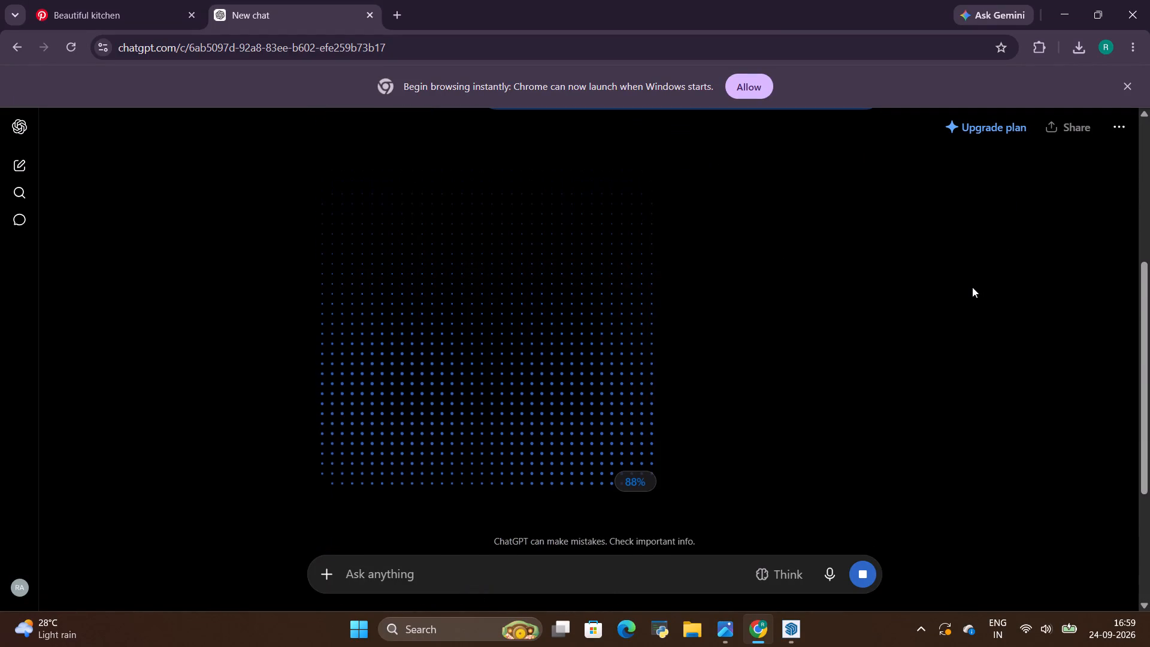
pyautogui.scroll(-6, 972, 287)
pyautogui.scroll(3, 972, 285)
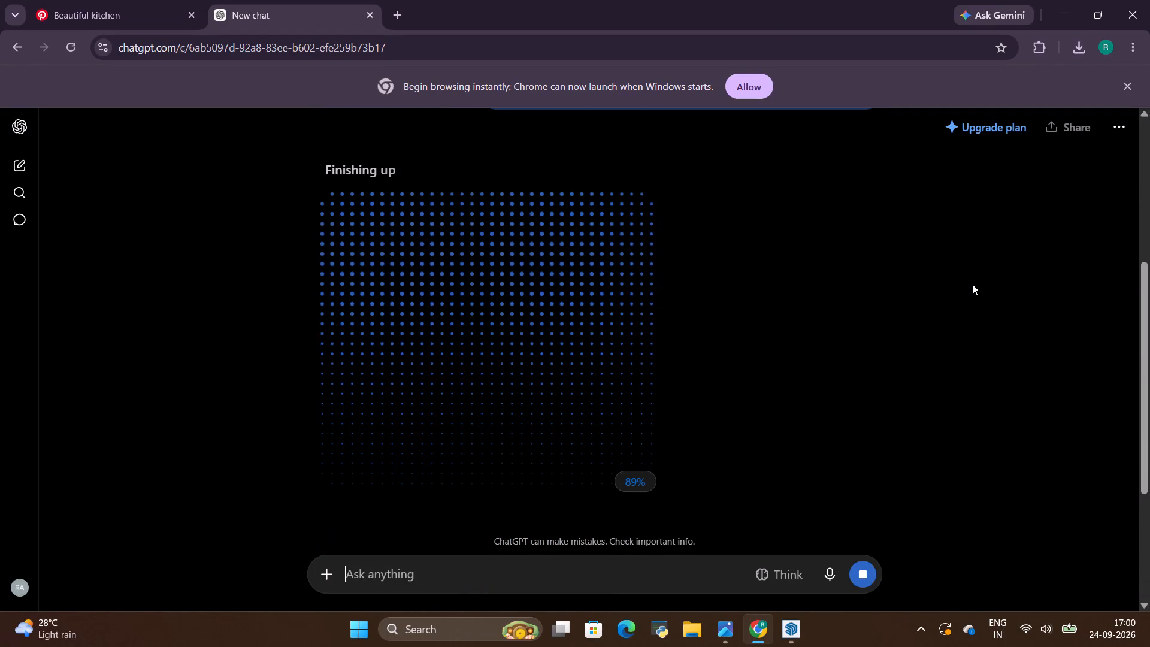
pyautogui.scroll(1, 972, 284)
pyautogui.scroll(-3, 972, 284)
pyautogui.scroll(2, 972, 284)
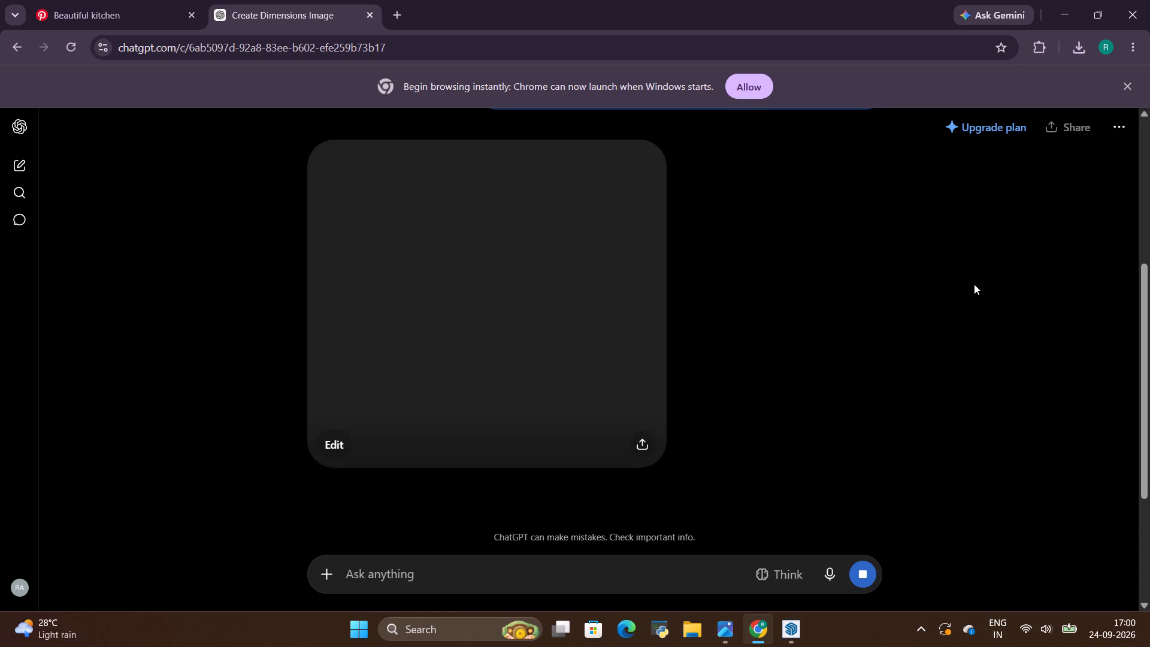
# Open the generated L-shaped kitchen design board at full view and save it as a PNG in the Downloads folder.
pyautogui.click(596, 371)
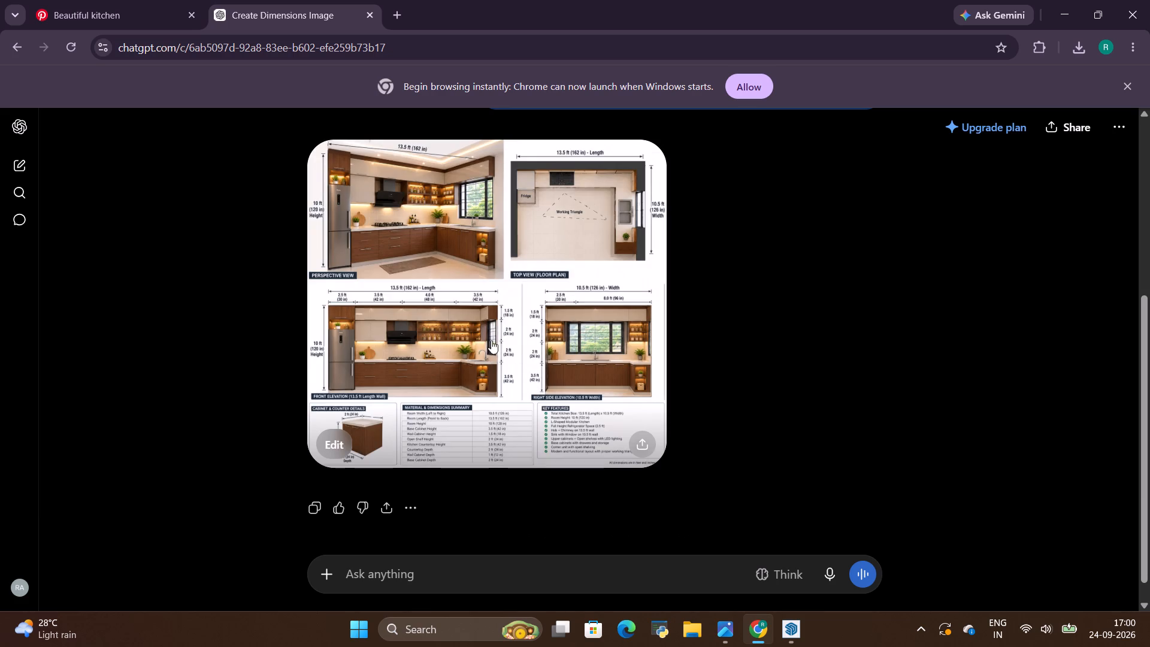
pyautogui.click(477, 334)
pyautogui.scroll(2, 483, 249)
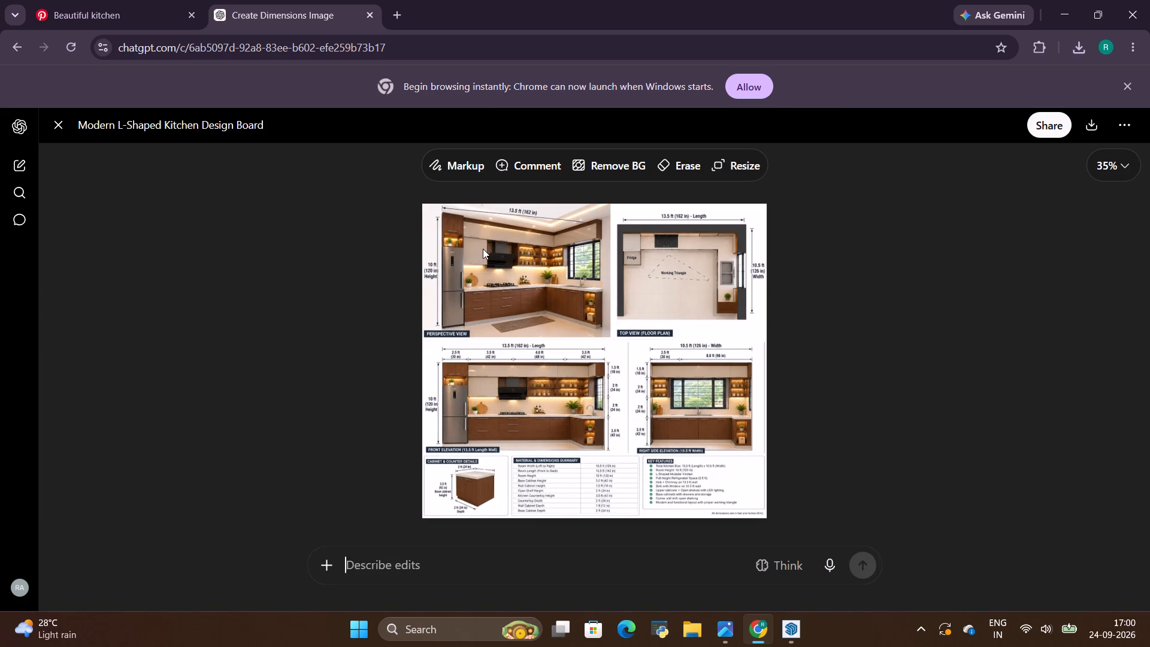
pyautogui.scroll(-1, 722, 410)
pyautogui.rightClick(667, 356)
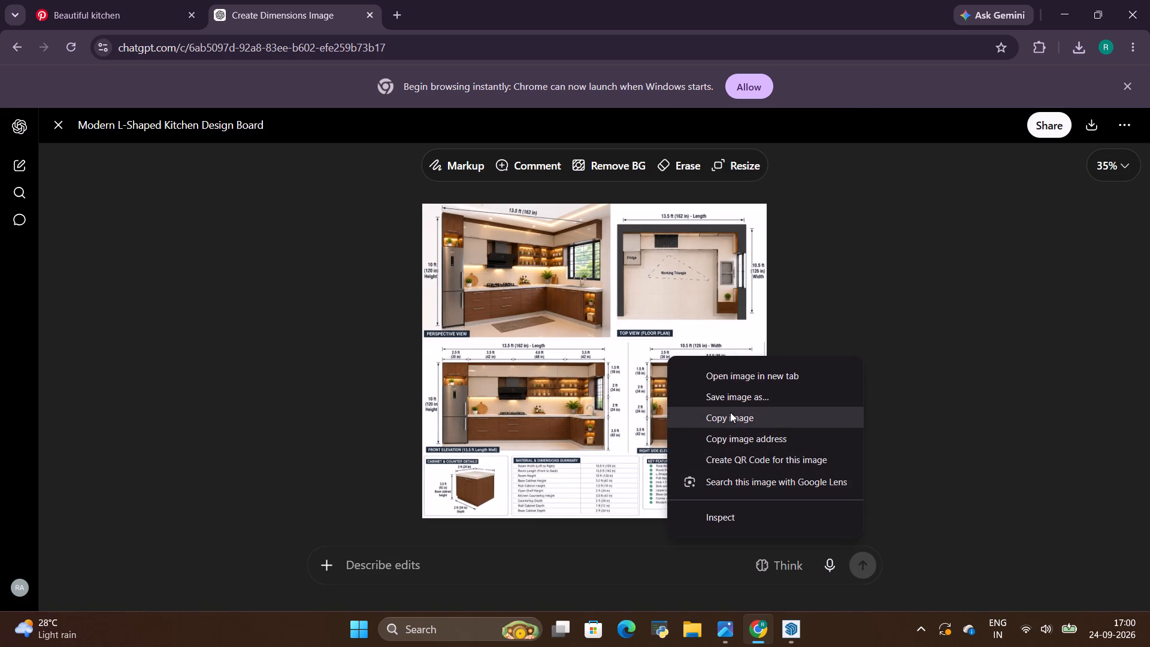
pyautogui.click(732, 400)
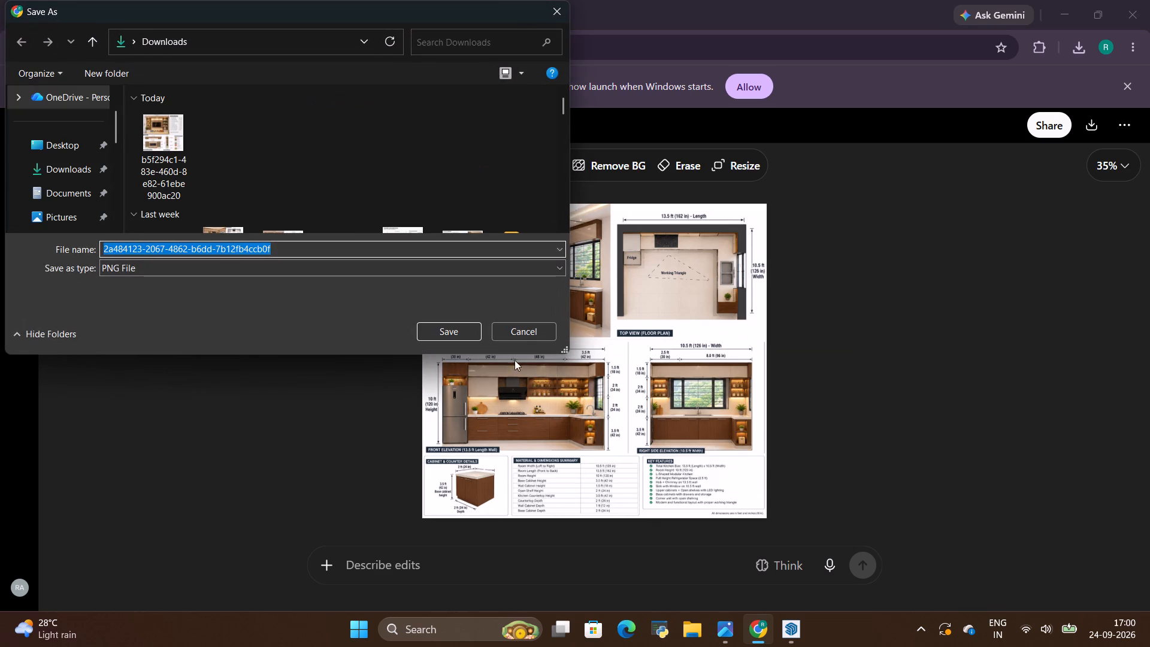
pyautogui.click(468, 328)
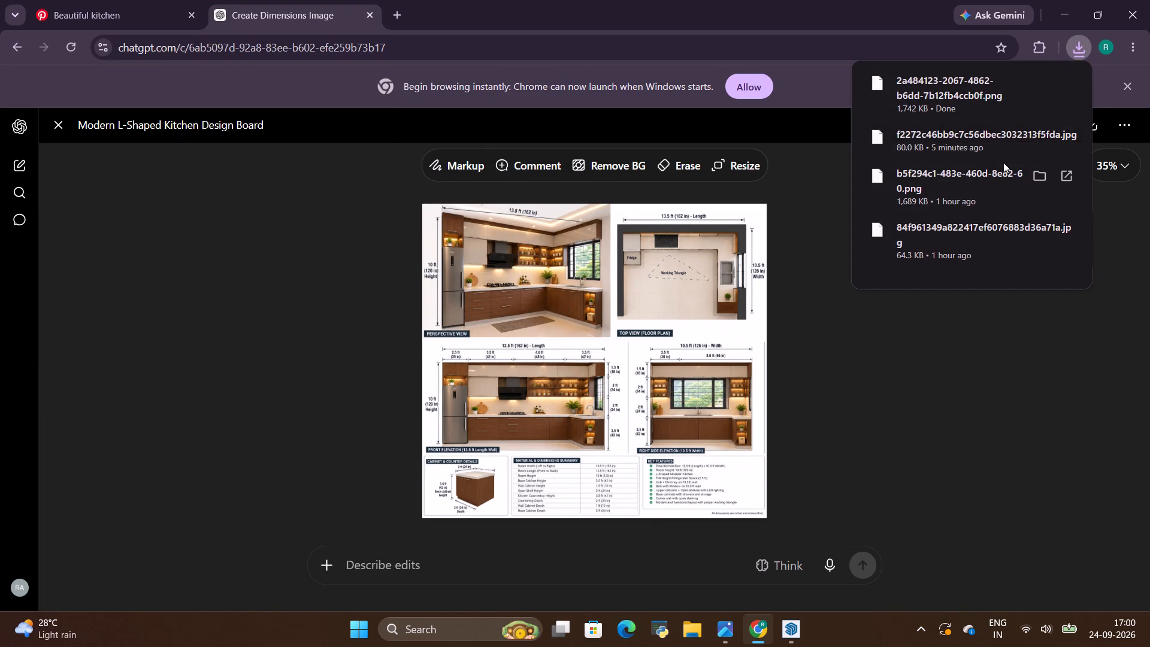
# Open the downloaded kitchen board in Photos and examine its perspective view and top-view floor plan with their dimensions.
pyautogui.click(954, 90)
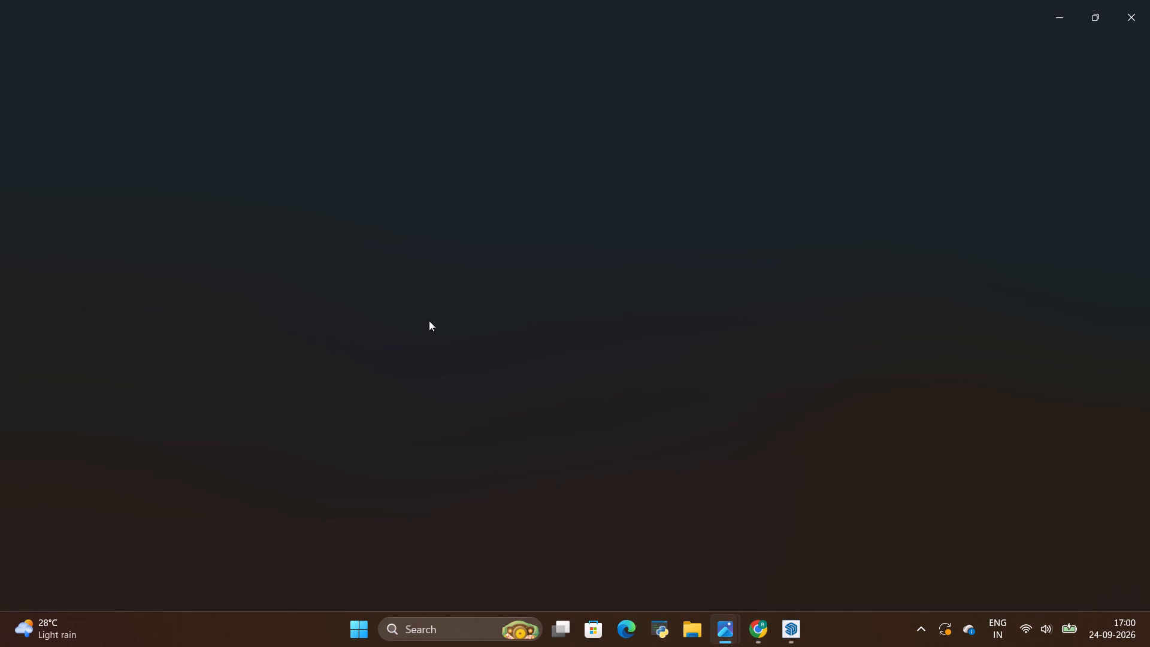
pyautogui.scroll(3, 482, 326)
pyautogui.scroll(8, 411, 267)
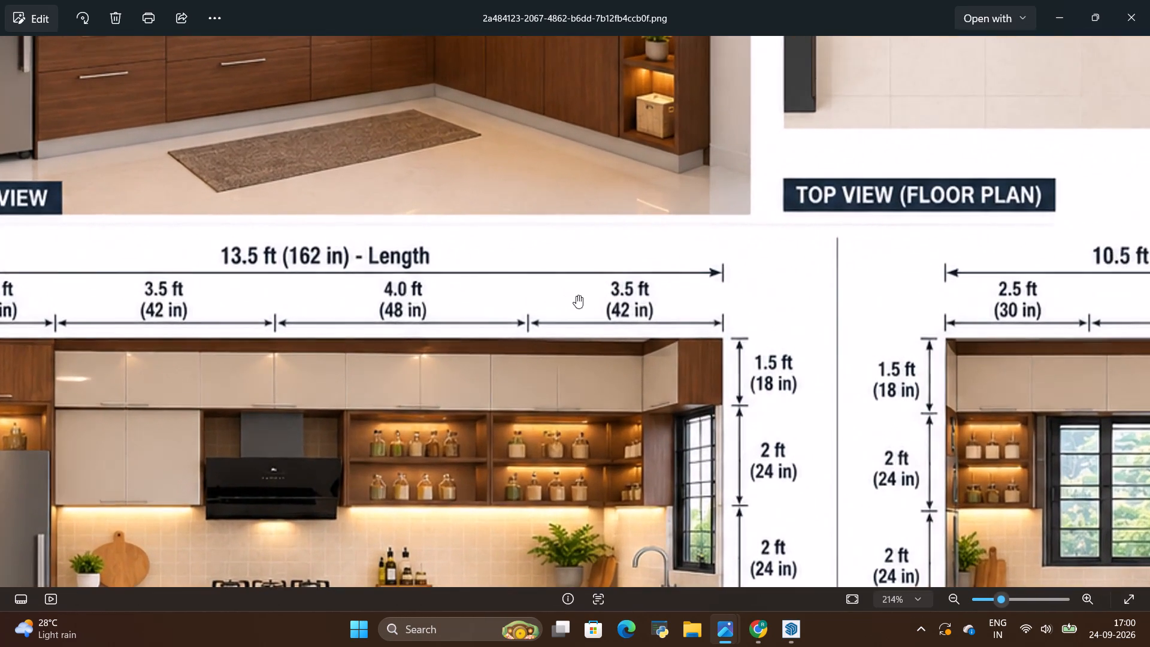
pyautogui.scroll(-13, 612, 295)
pyautogui.scroll(-9, 574, 199)
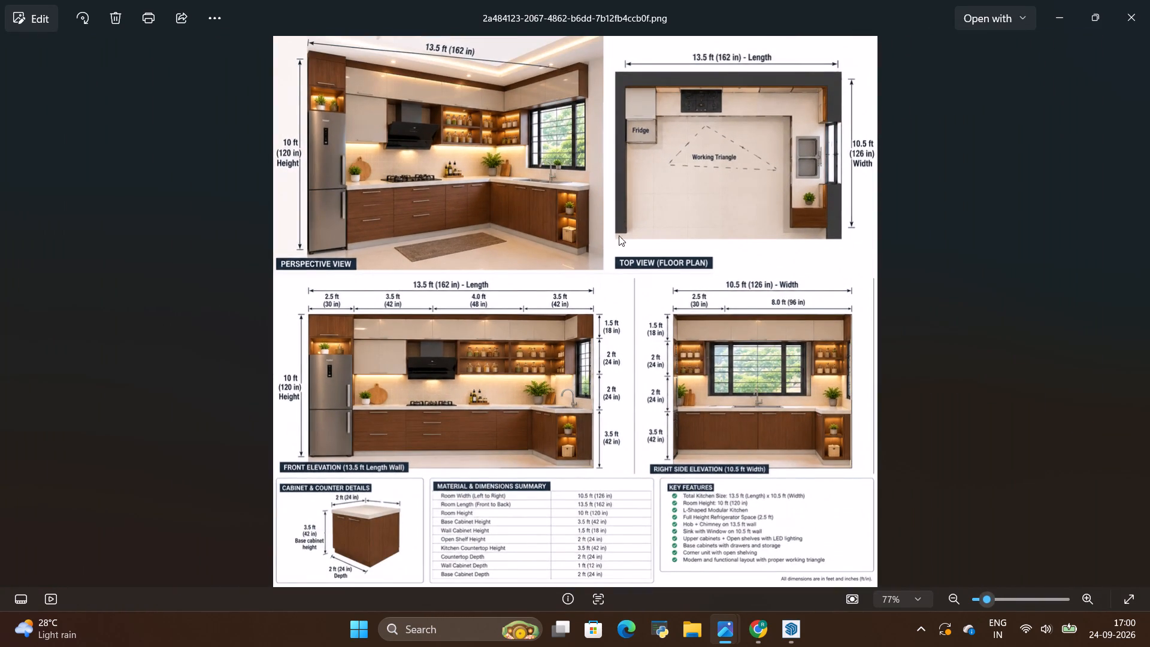
pyautogui.scroll(7, 432, 44)
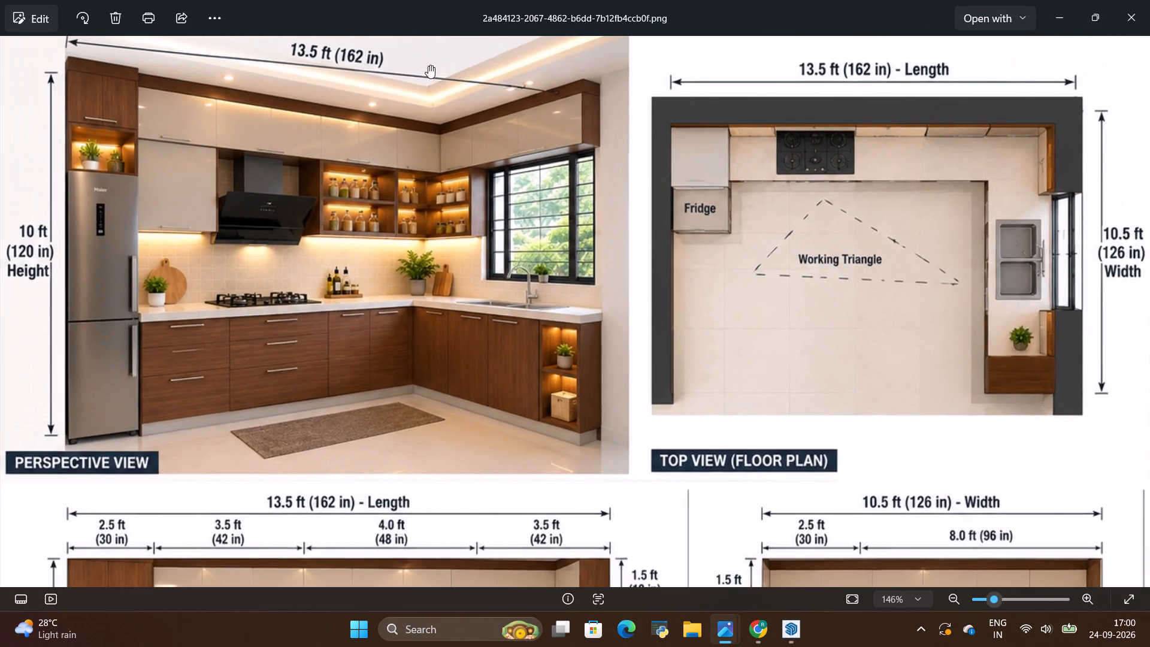
pyautogui.scroll(-2, 559, 146)
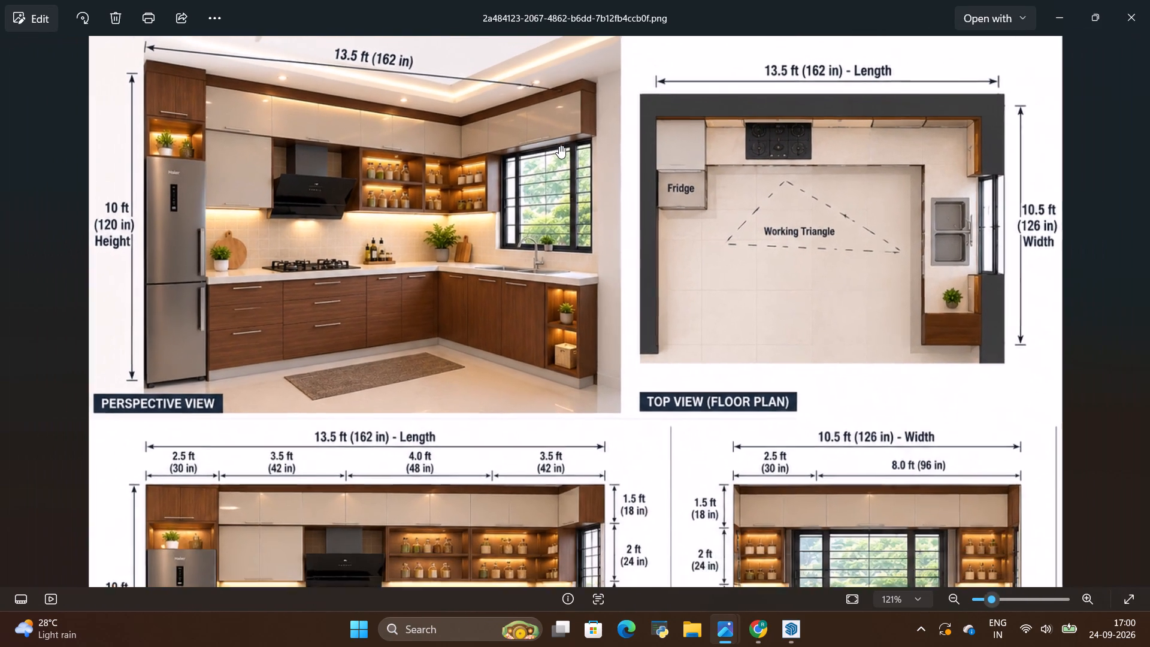
pyautogui.scroll(-2, 442, 146)
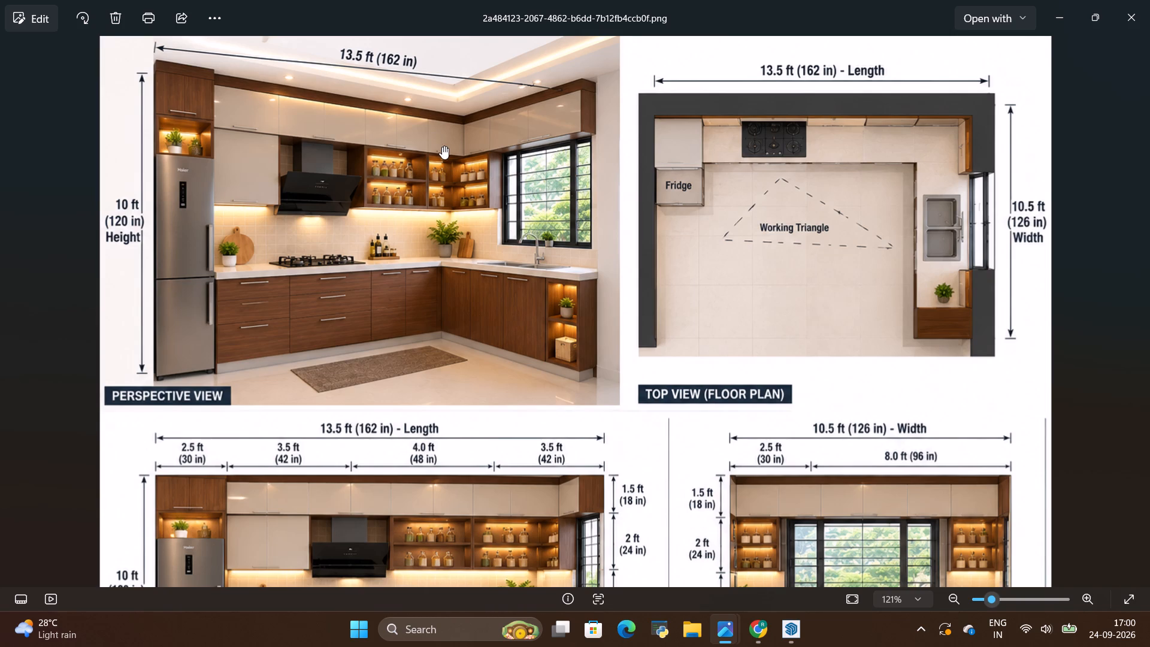
pyautogui.scroll(-2, 442, 146)
pyautogui.scroll(2, 679, 64)
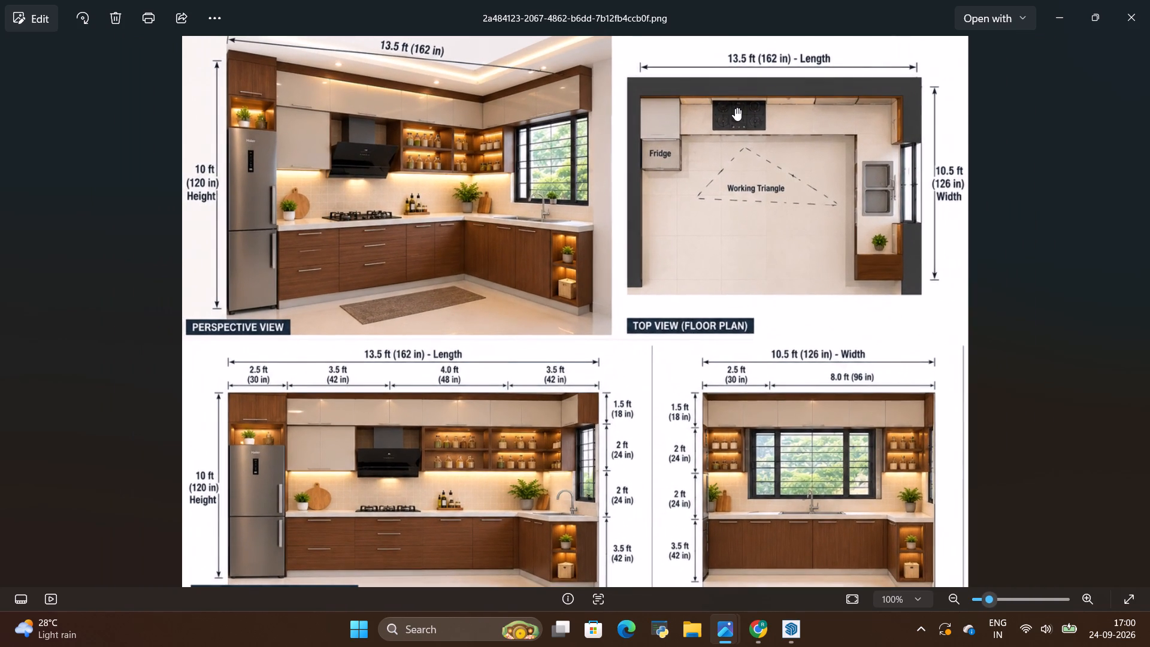
pyautogui.scroll(-1, 720, 171)
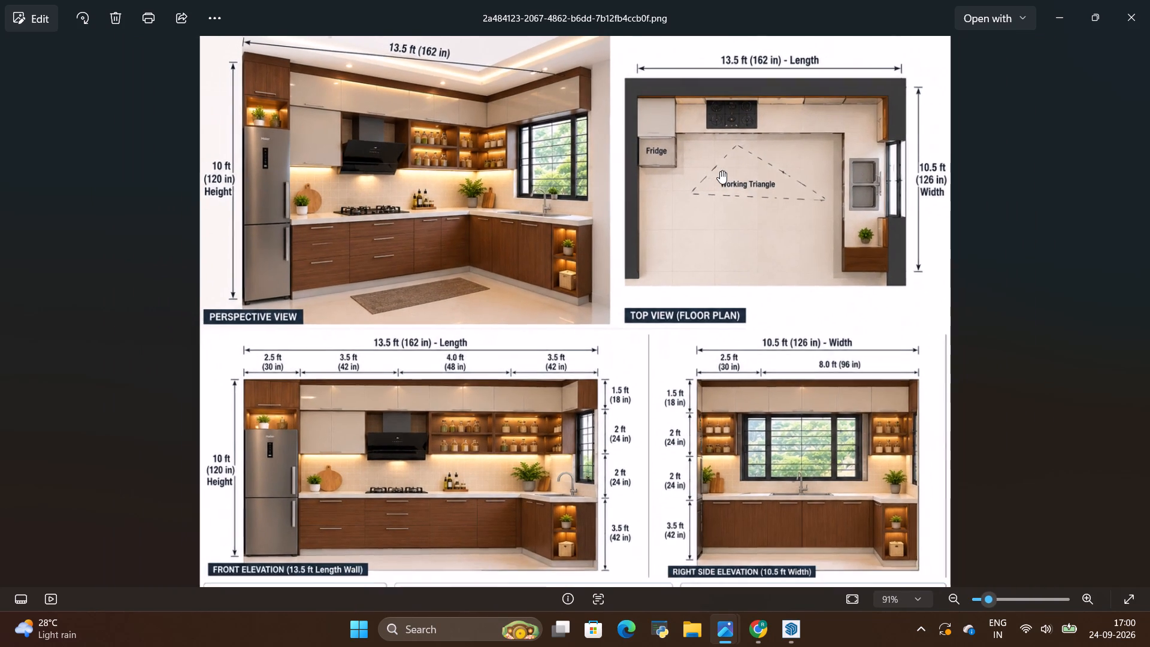
pyautogui.scroll(-1, 836, 166)
# Examine the front and right side elevations of the kitchen board, including cabinet heights and section widths.
pyautogui.scroll(3, 773, 367)
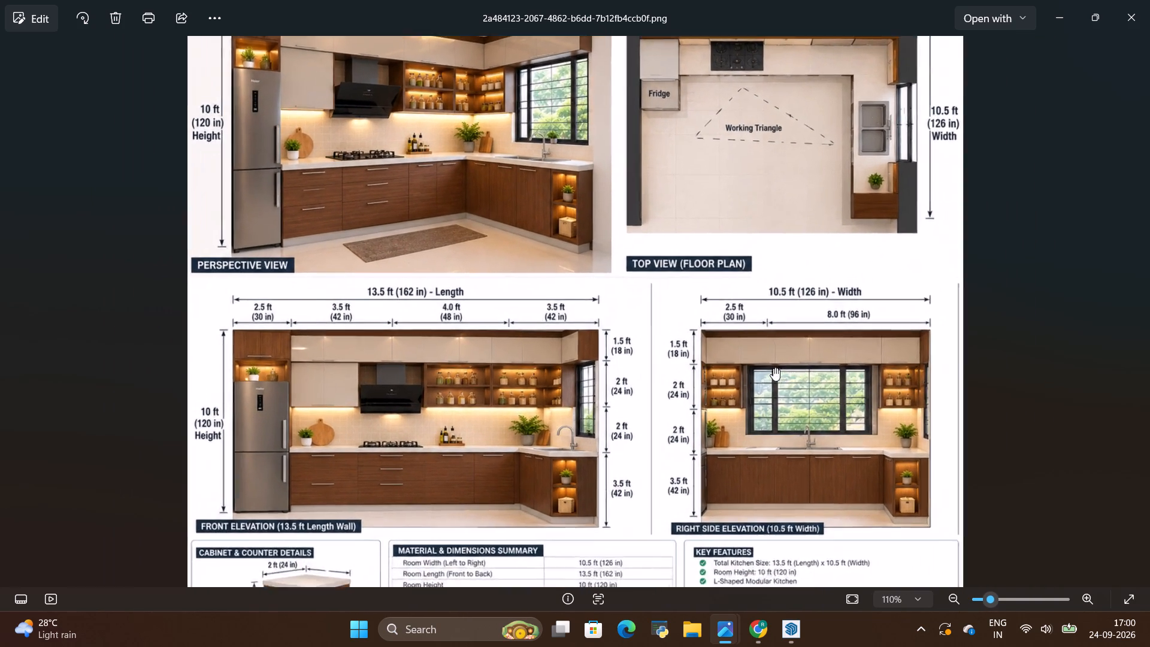
pyautogui.scroll(3, 281, 461)
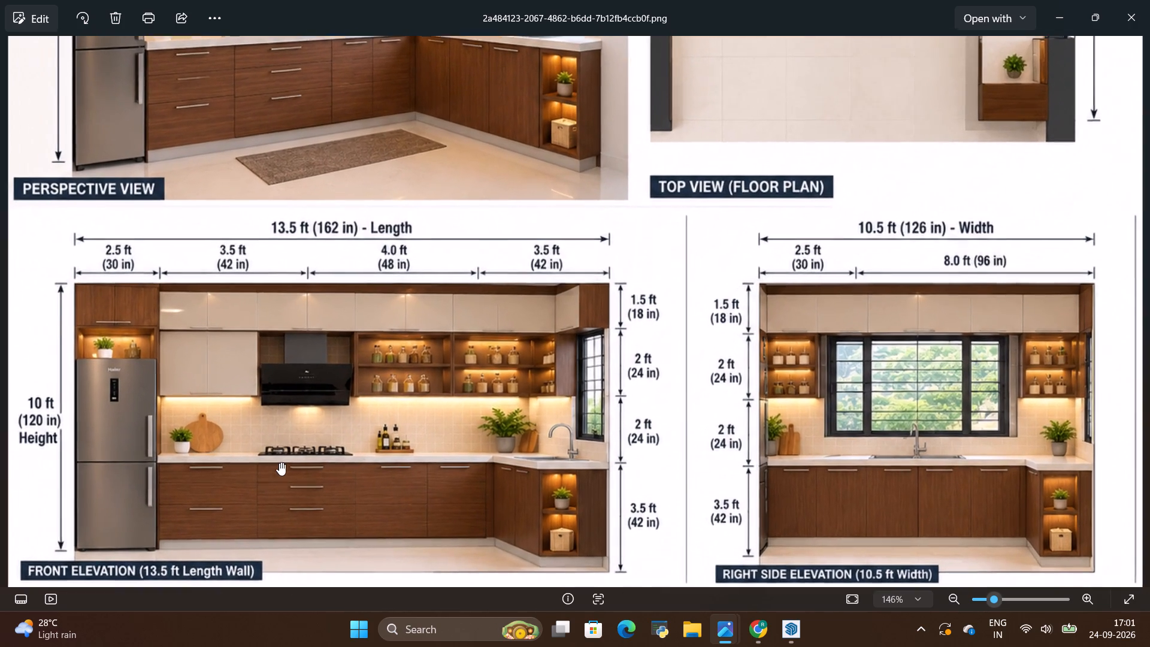
pyautogui.scroll(3, 171, 492)
pyautogui.scroll(-4, 432, 443)
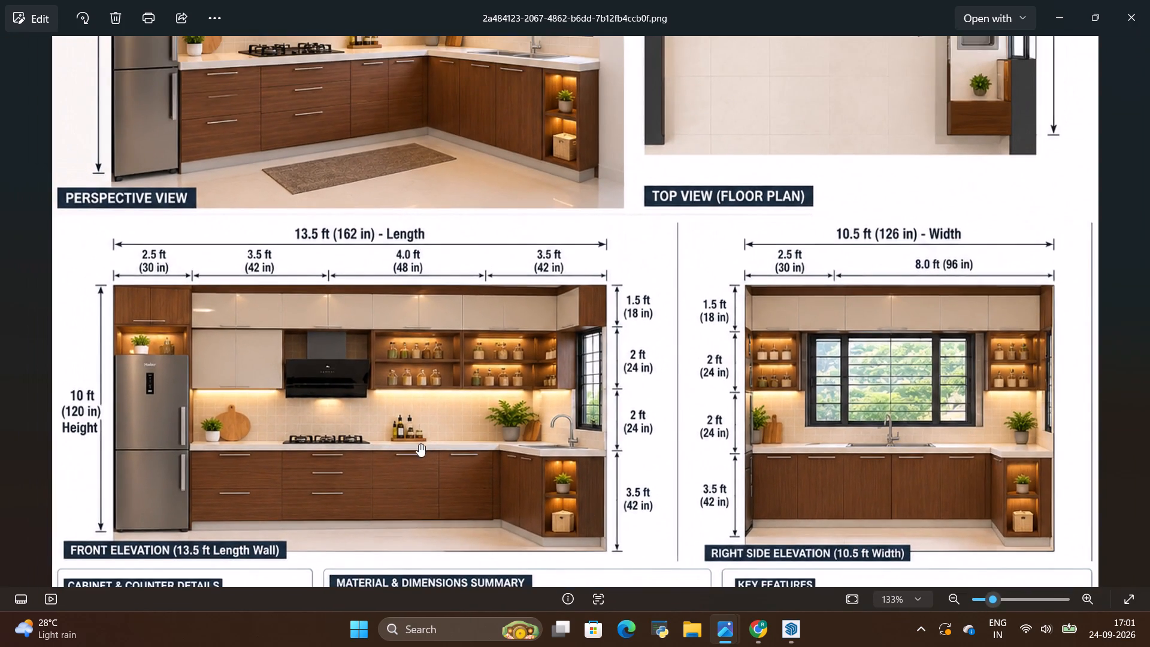
pyautogui.scroll(4, 319, 482)
pyautogui.scroll(-5, 401, 409)
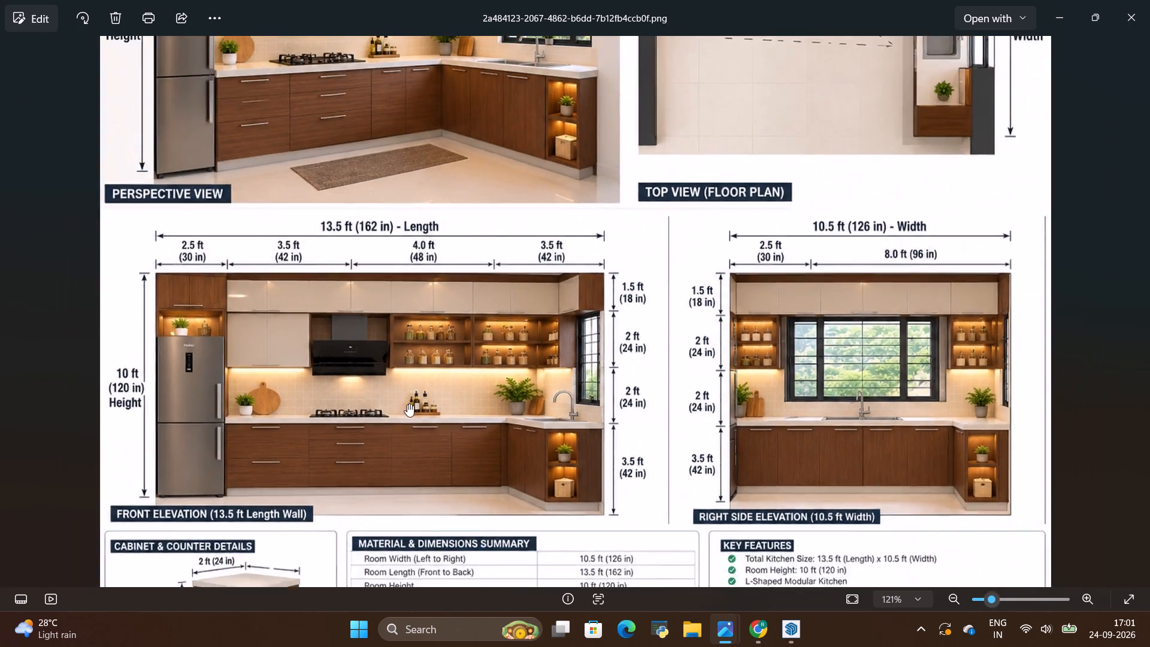
pyautogui.scroll(-7, 407, 404)
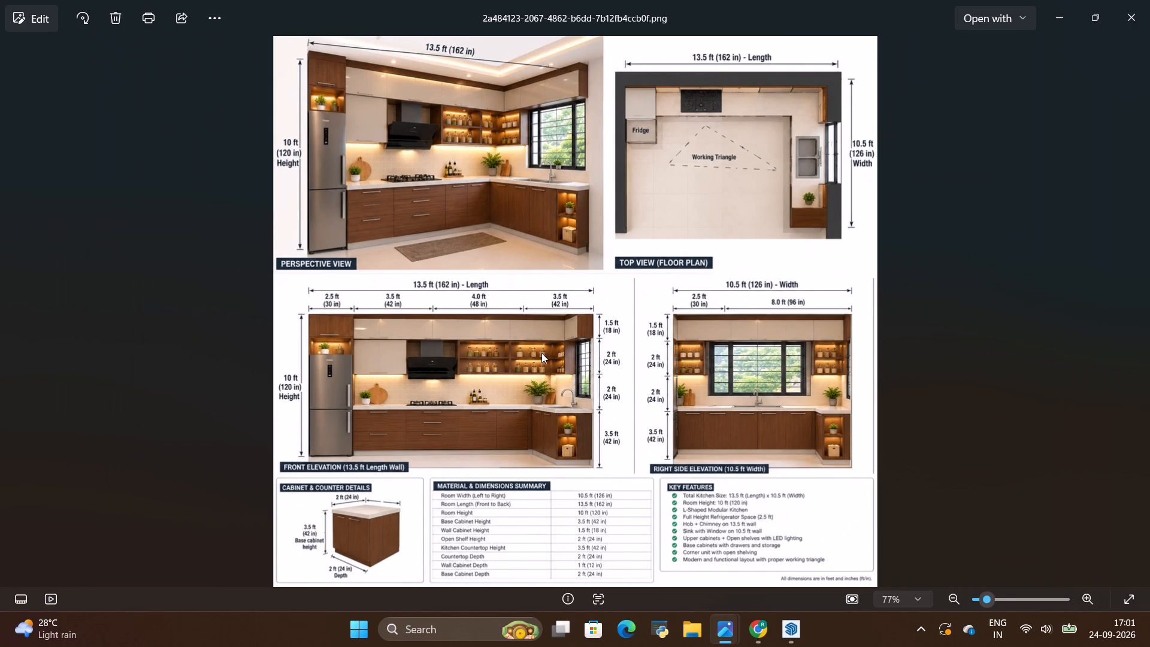
pyautogui.scroll(3, 466, 398)
pyautogui.scroll(-3, 466, 392)
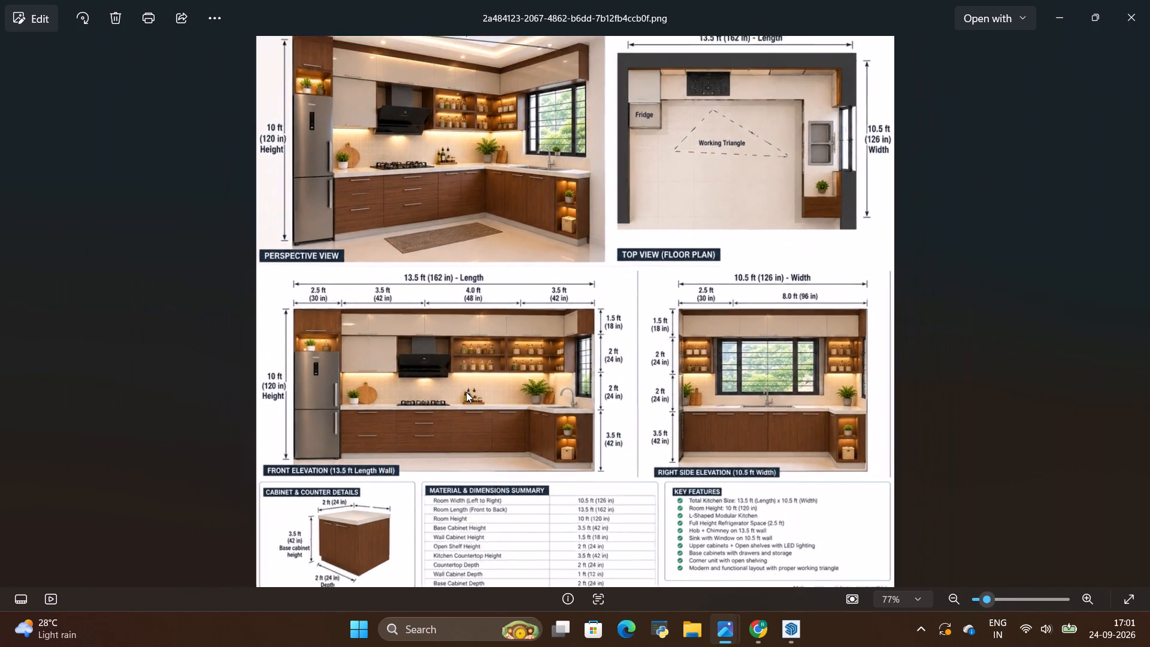
pyautogui.scroll(15, 453, 406)
pyautogui.scroll(-13, 468, 393)
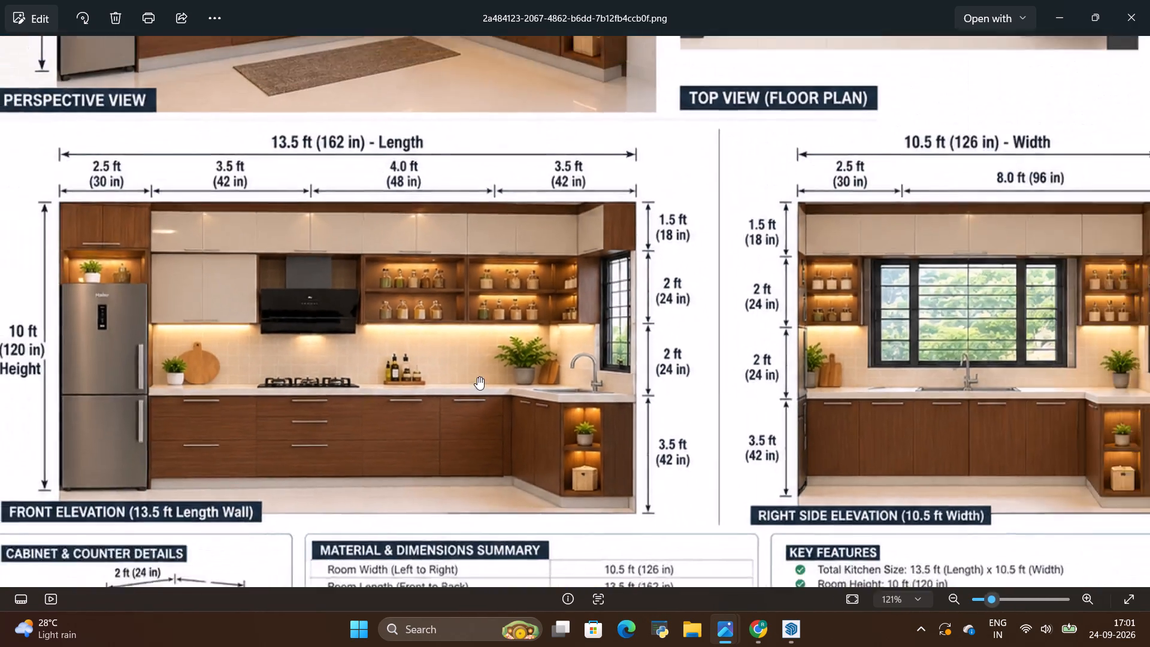
pyautogui.scroll(-5, 478, 374)
pyautogui.scroll(-4, 482, 289)
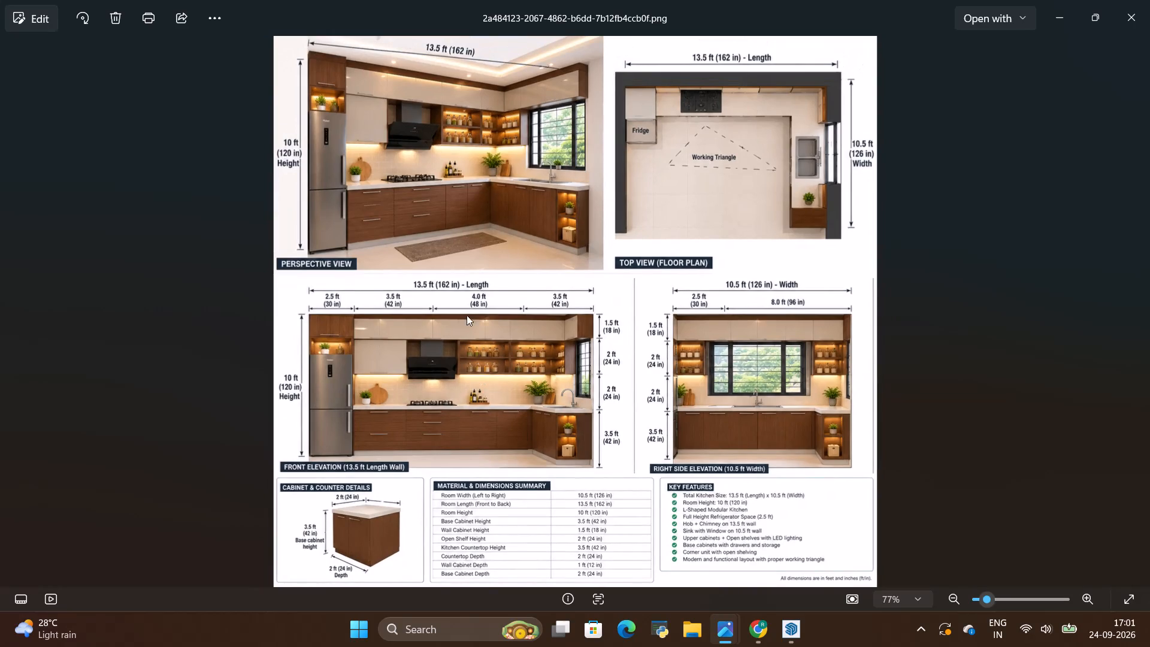
# Examine the front elevation's fridge, upper cabinet and chimney sections closely against the width dimensions above them.
pyautogui.scroll(5, 358, 400)
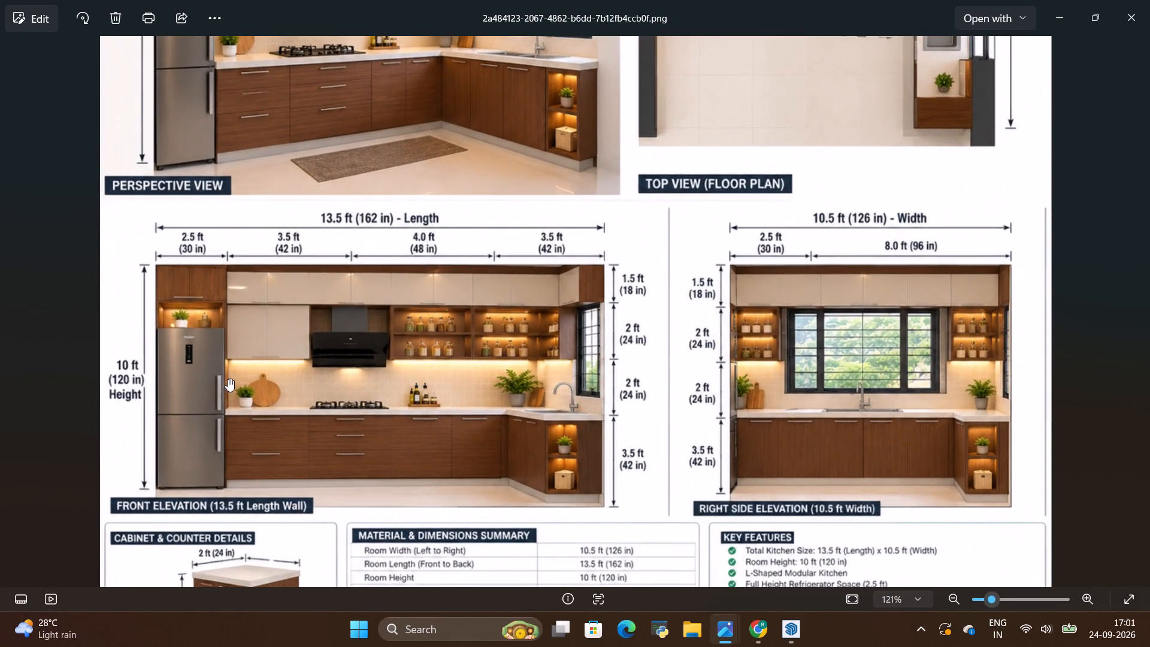
pyautogui.scroll(4, 178, 376)
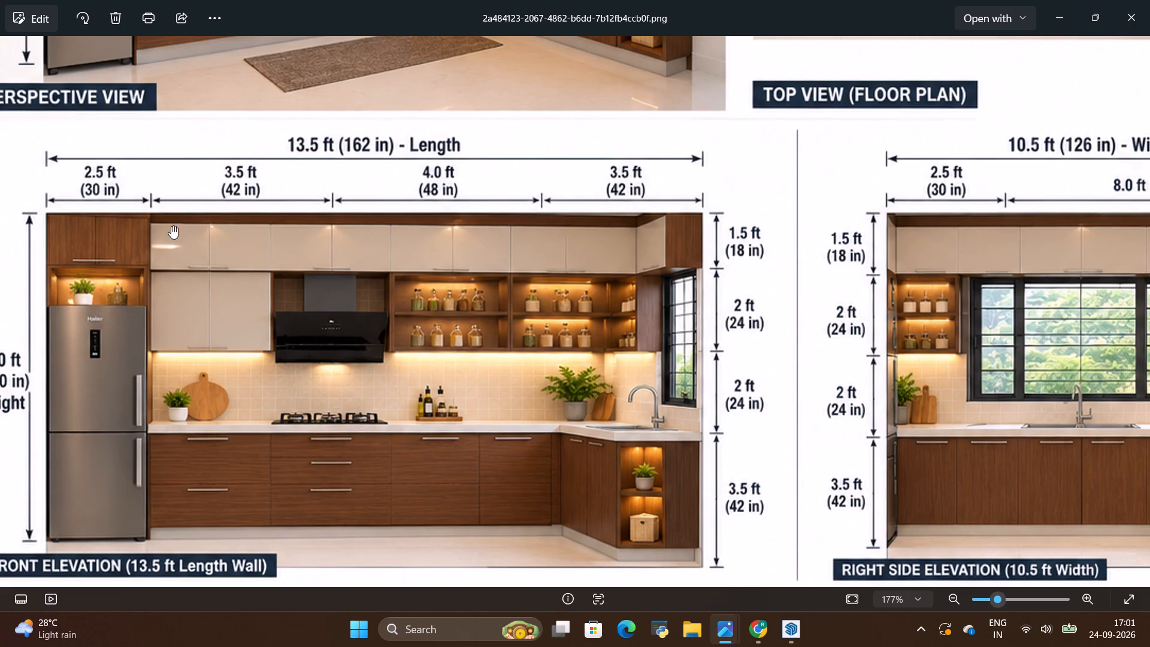
pyautogui.scroll(11, 110, 207)
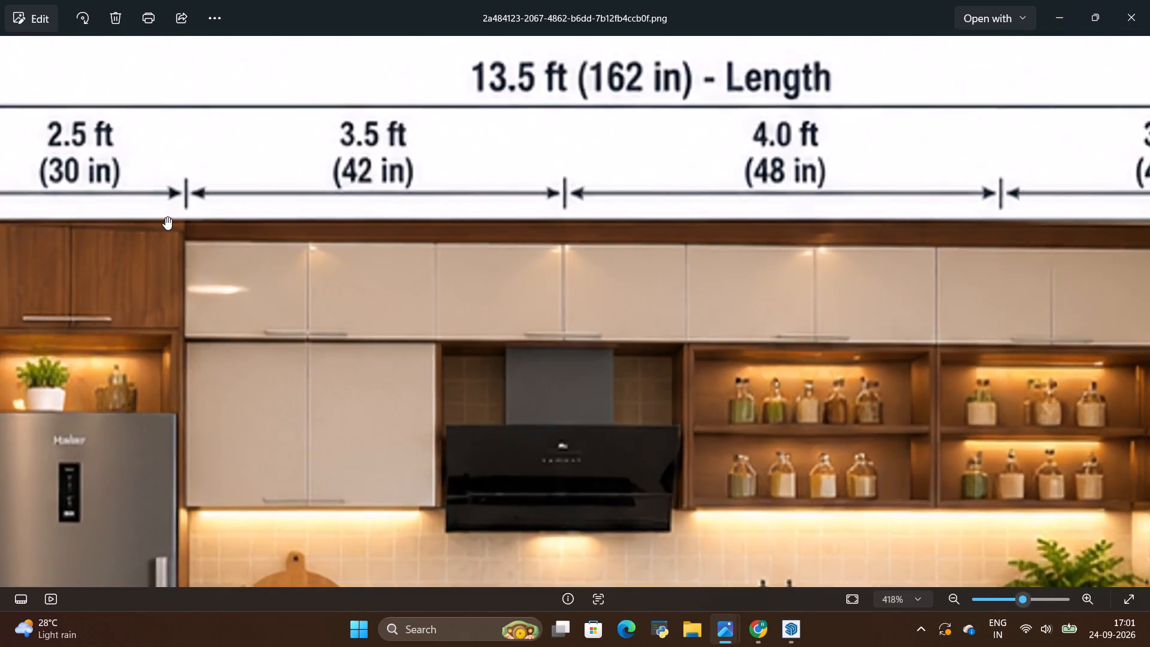
pyautogui.scroll(3, 165, 217)
pyautogui.scroll(-17, 256, 275)
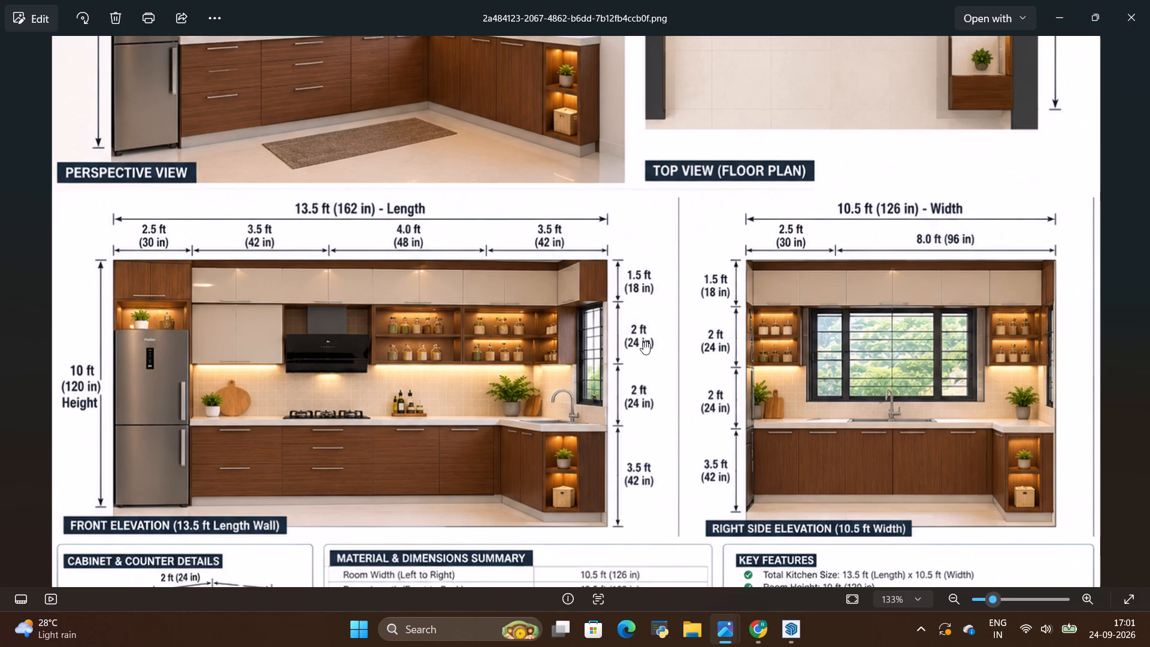
pyautogui.scroll(-9, 642, 344)
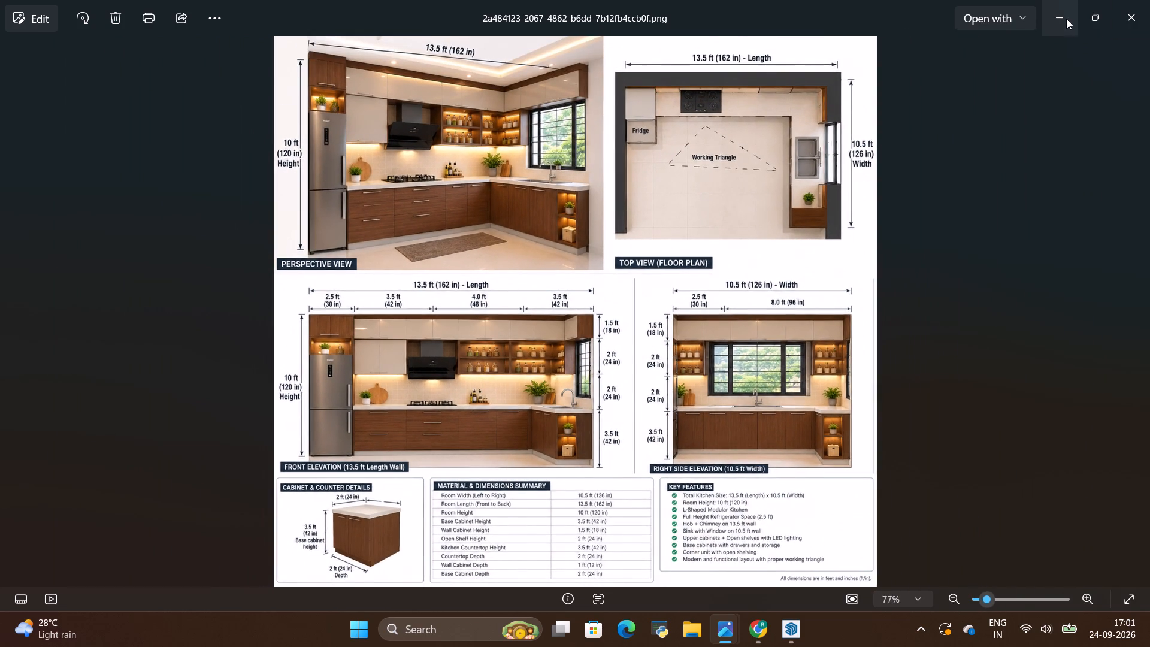
# Minimize the Photos, Chrome and SketchUp windows to show the desktop.
pyautogui.click(1061, 19)
pyautogui.click(1065, 14)
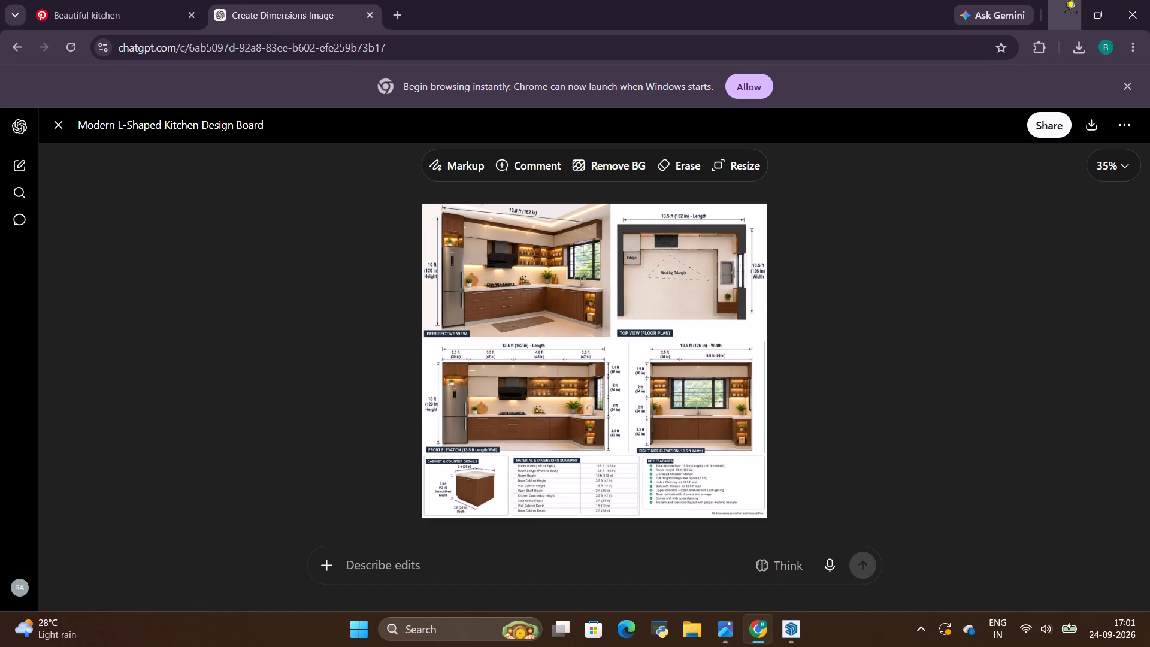
pyautogui.click(1066, 12)
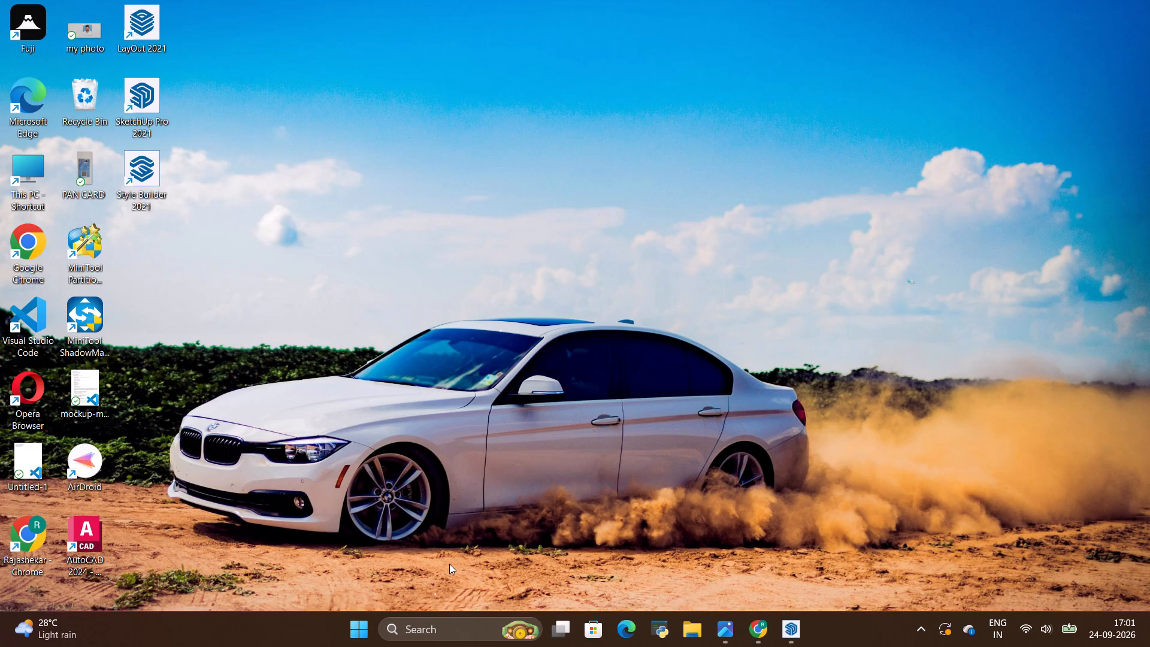
# Shut down the computer without installing updates.
pyautogui.click(363, 633)
pyautogui.click(685, 579)
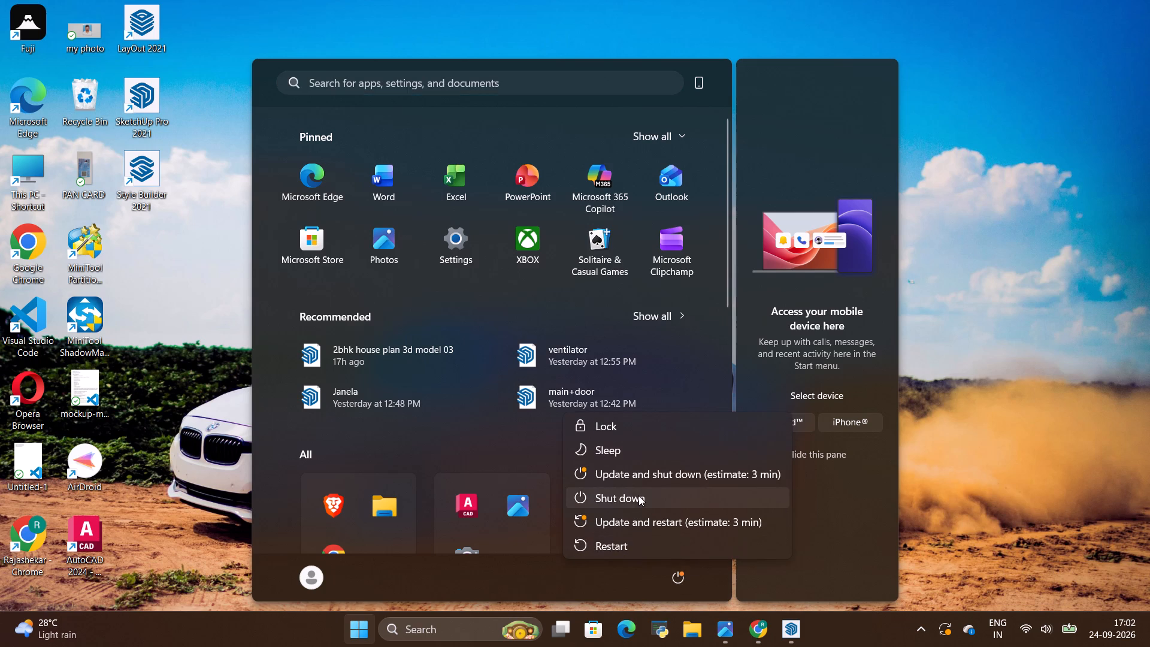
pyautogui.click(638, 495)
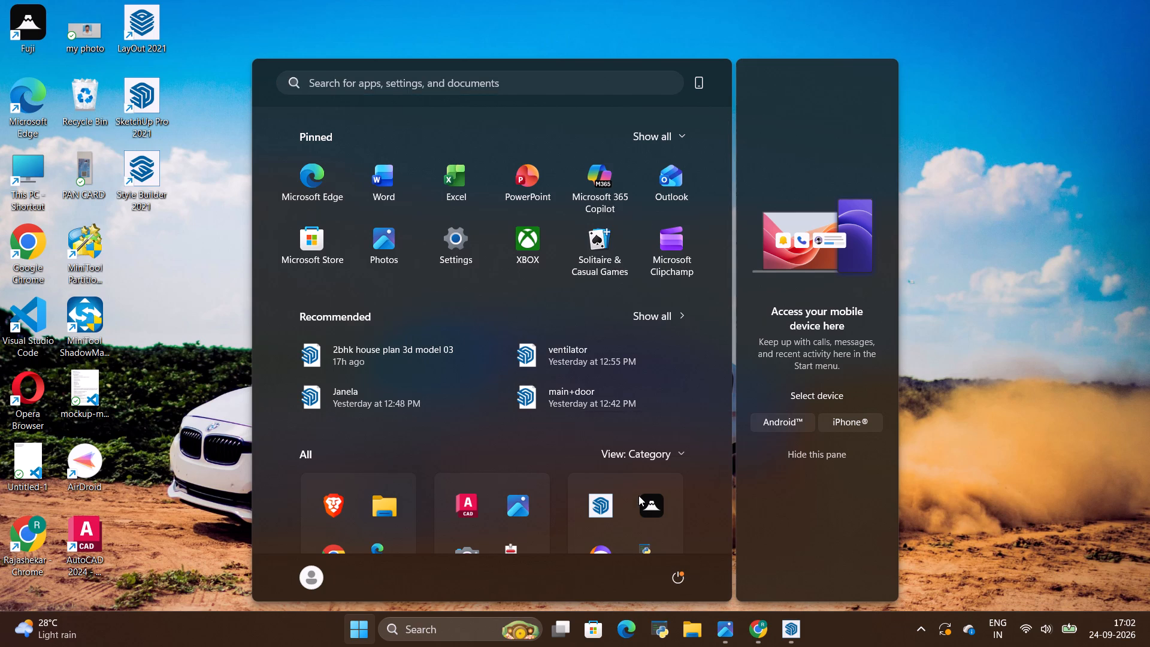
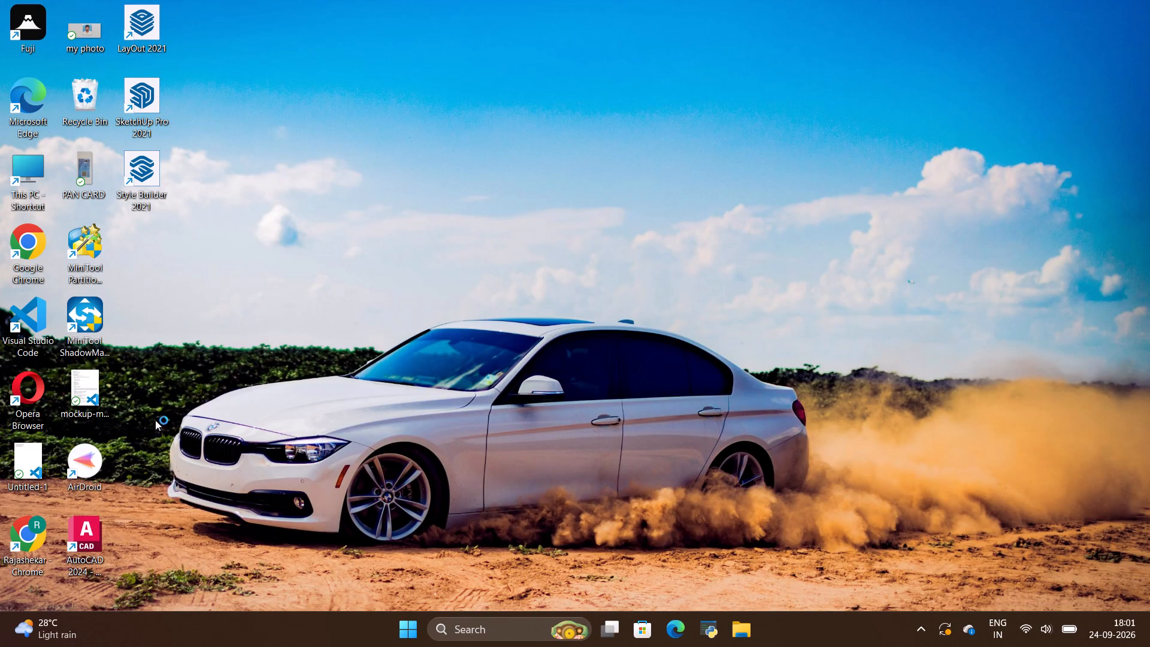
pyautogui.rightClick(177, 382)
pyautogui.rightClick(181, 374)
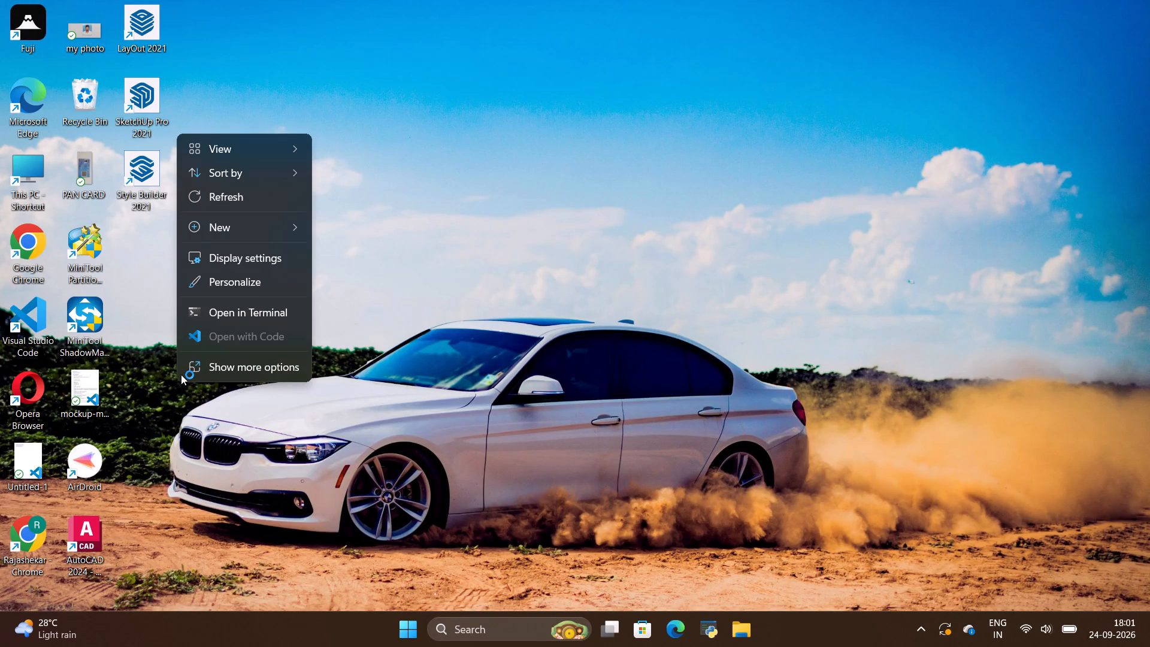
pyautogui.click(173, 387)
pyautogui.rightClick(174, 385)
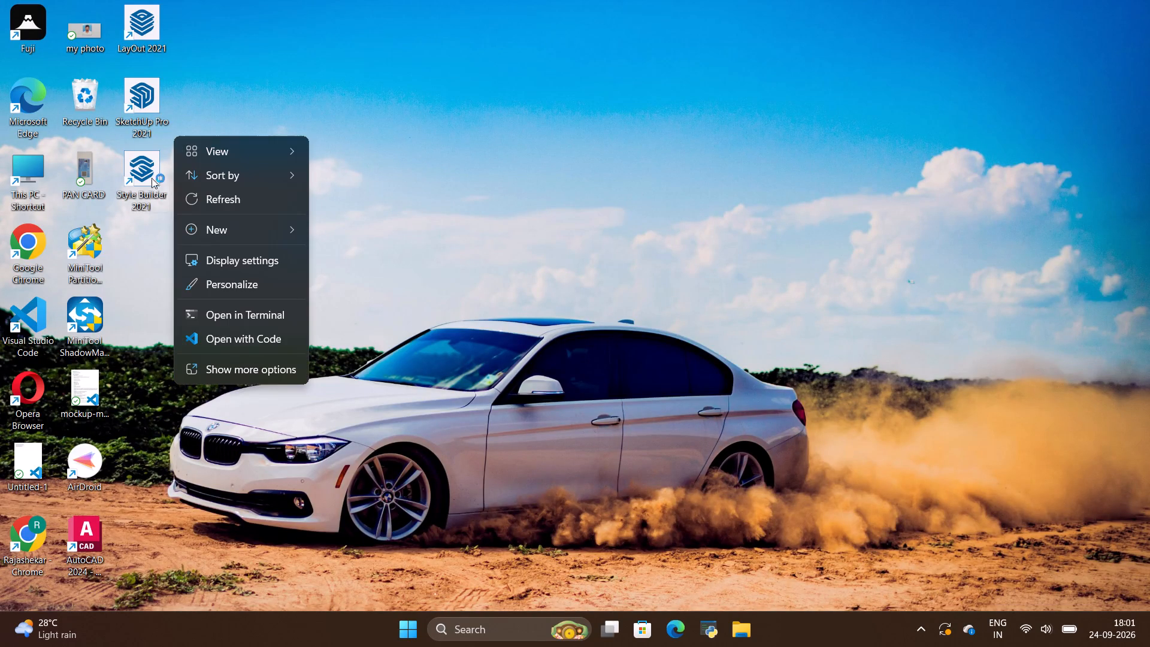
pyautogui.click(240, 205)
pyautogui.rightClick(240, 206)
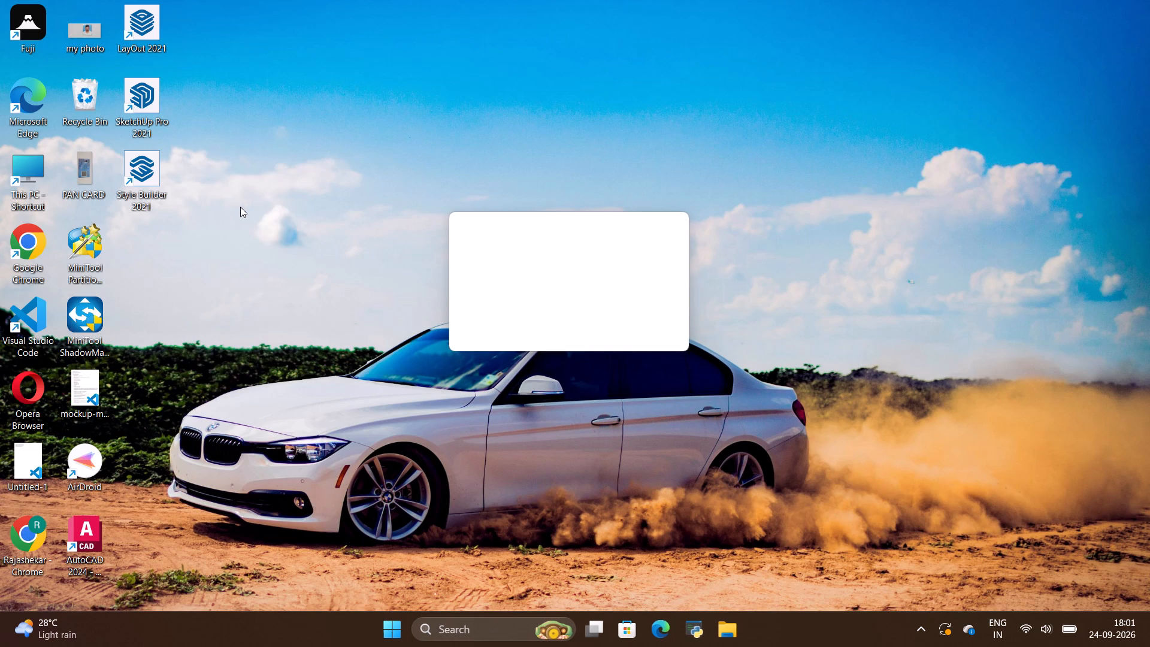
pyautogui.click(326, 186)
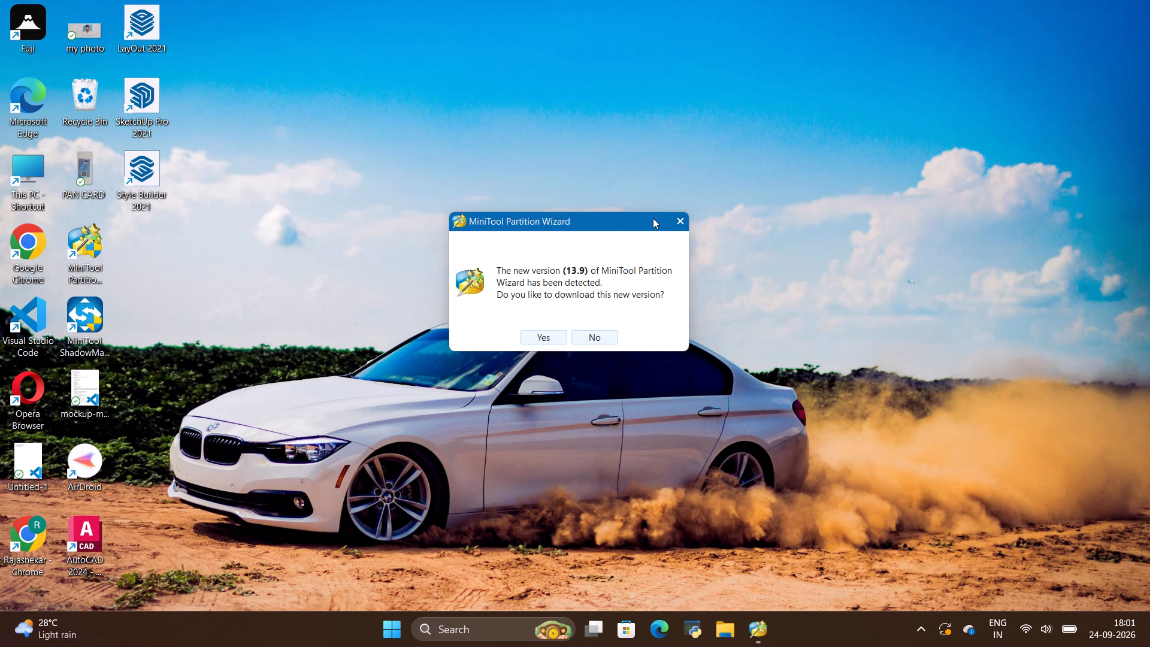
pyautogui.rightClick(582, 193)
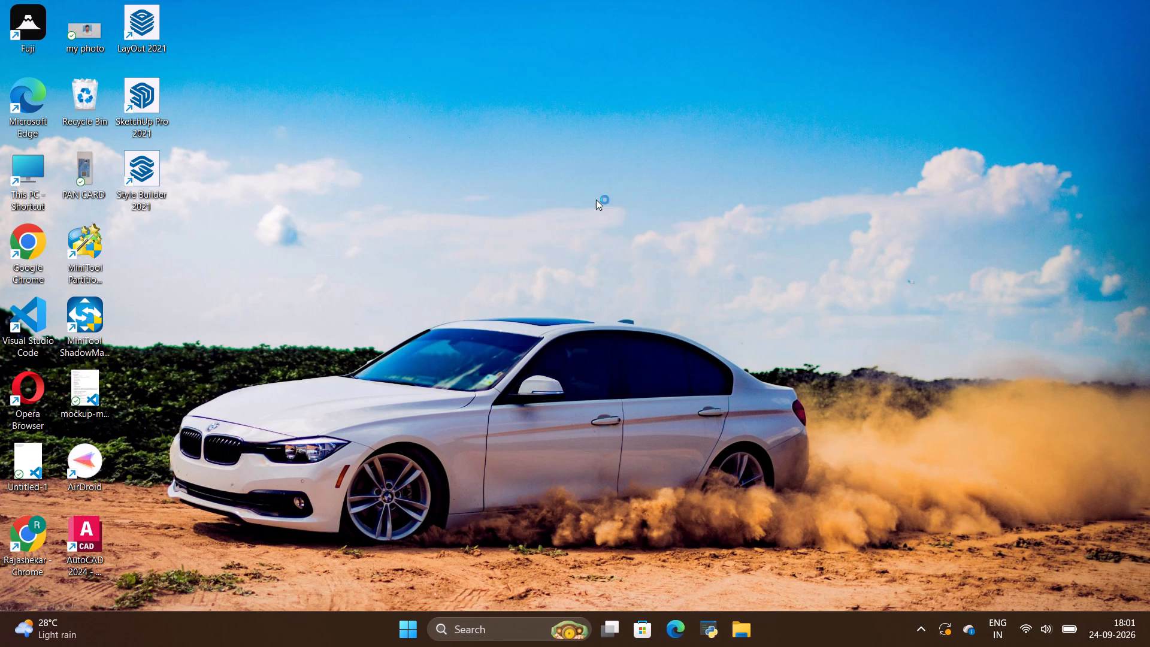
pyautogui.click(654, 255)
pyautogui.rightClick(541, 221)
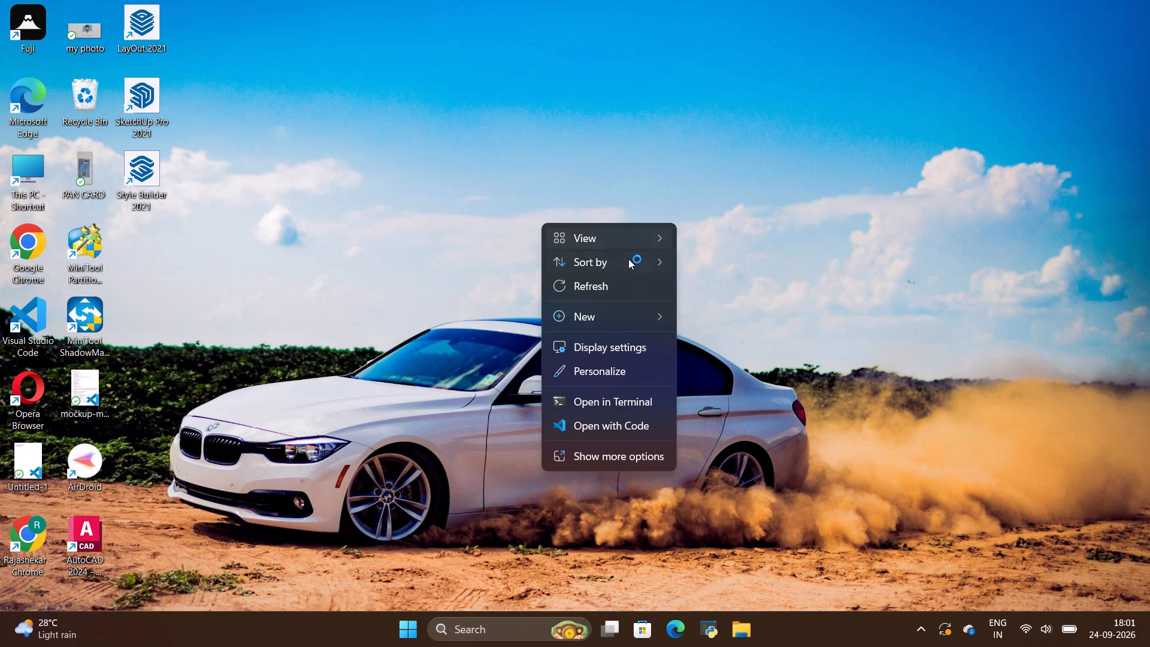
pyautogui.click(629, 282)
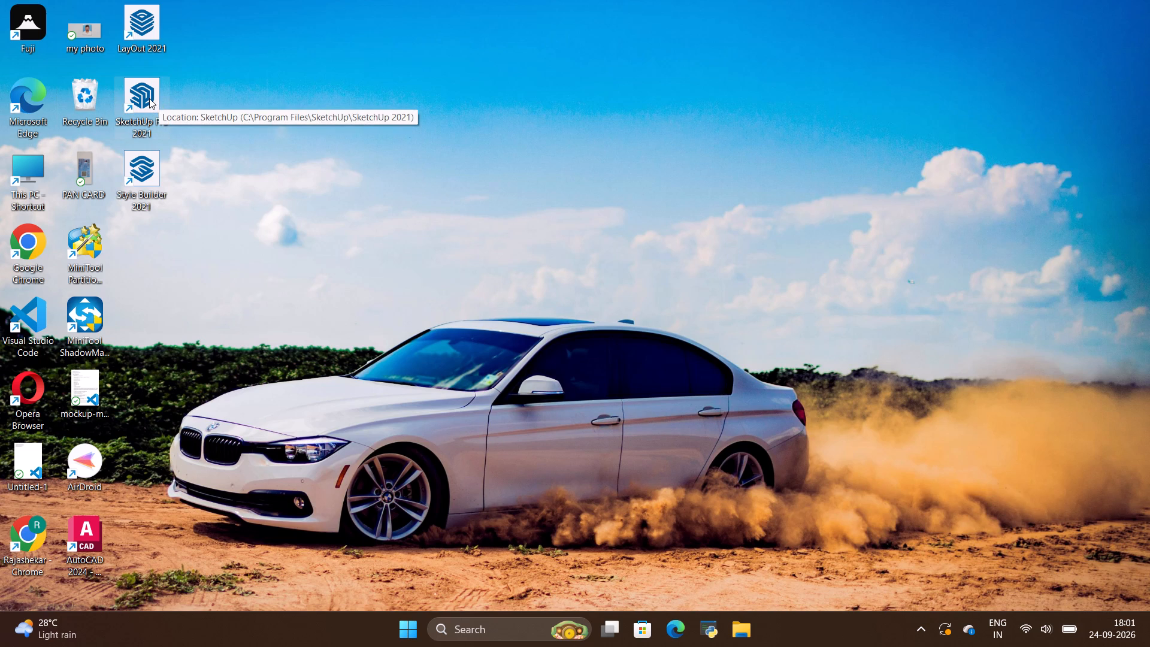
# Open SketchUp Pro 2021 and load the recent model "2bhk house plan 3d model 03".
pyautogui.doubleClick(149, 98)
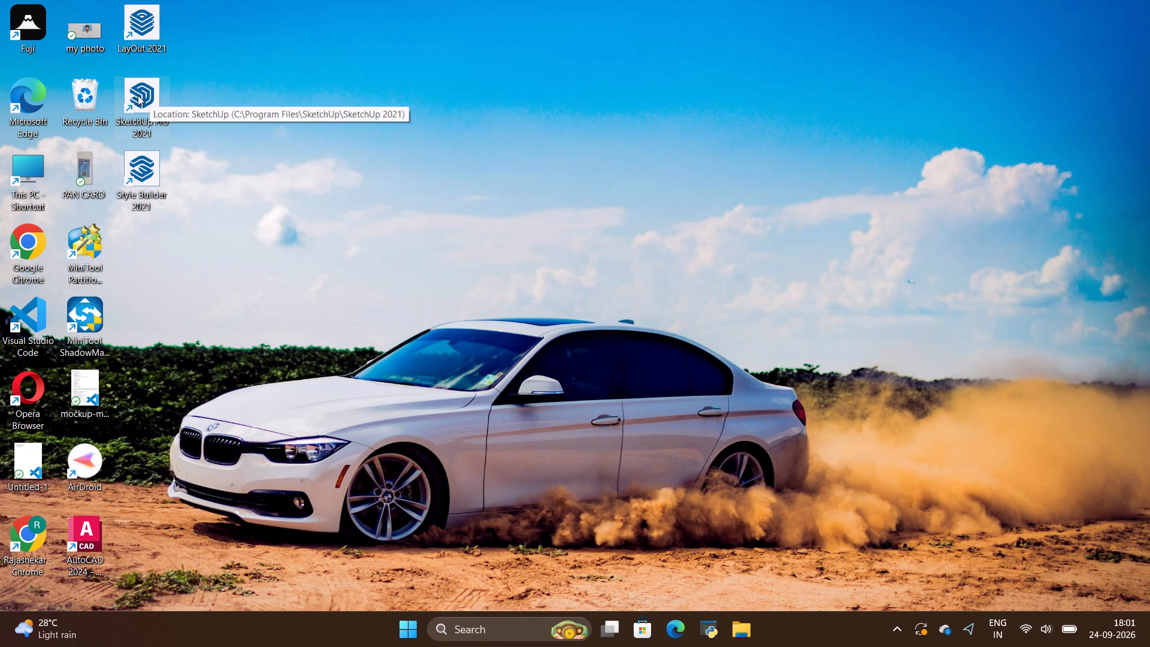
pyautogui.doubleClick(138, 95)
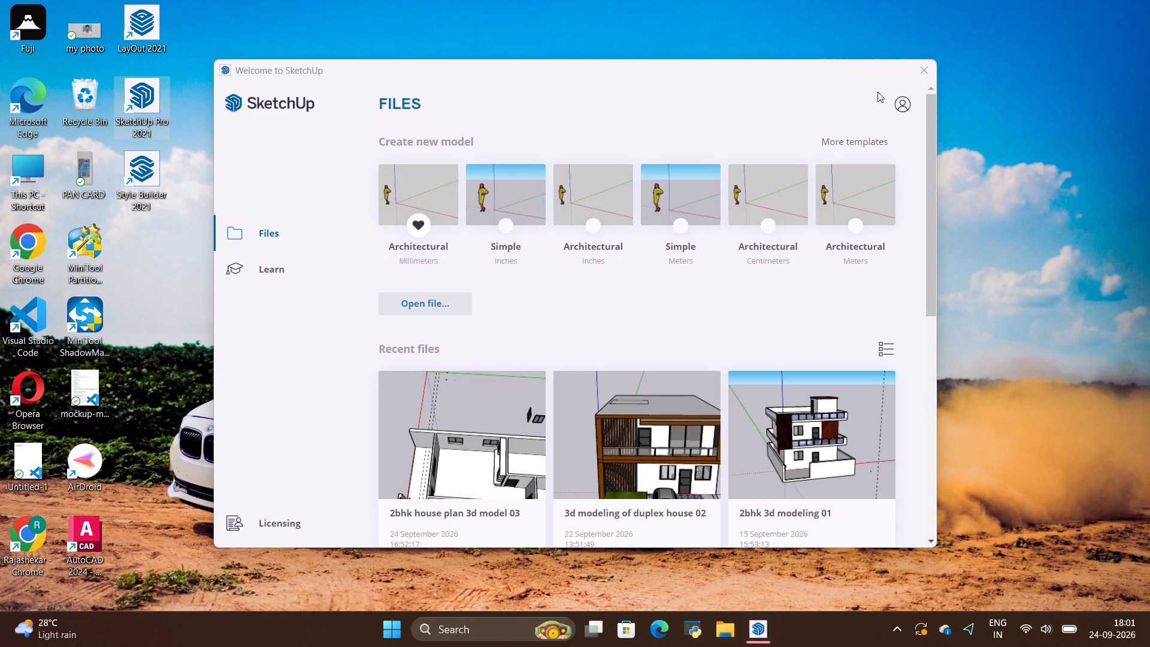
pyautogui.click(454, 411)
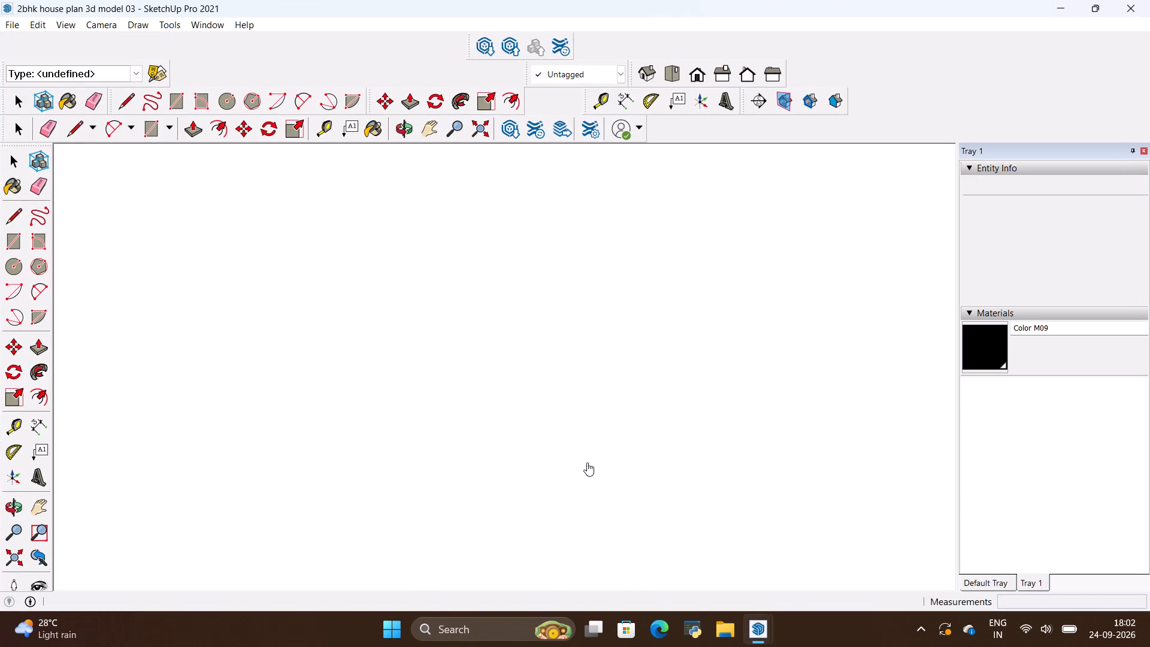
# Examine the house model's room layout and living-room TV unit from several sides, dismissing the Enscape update notification.
pyautogui.scroll(-3, 263, 517)
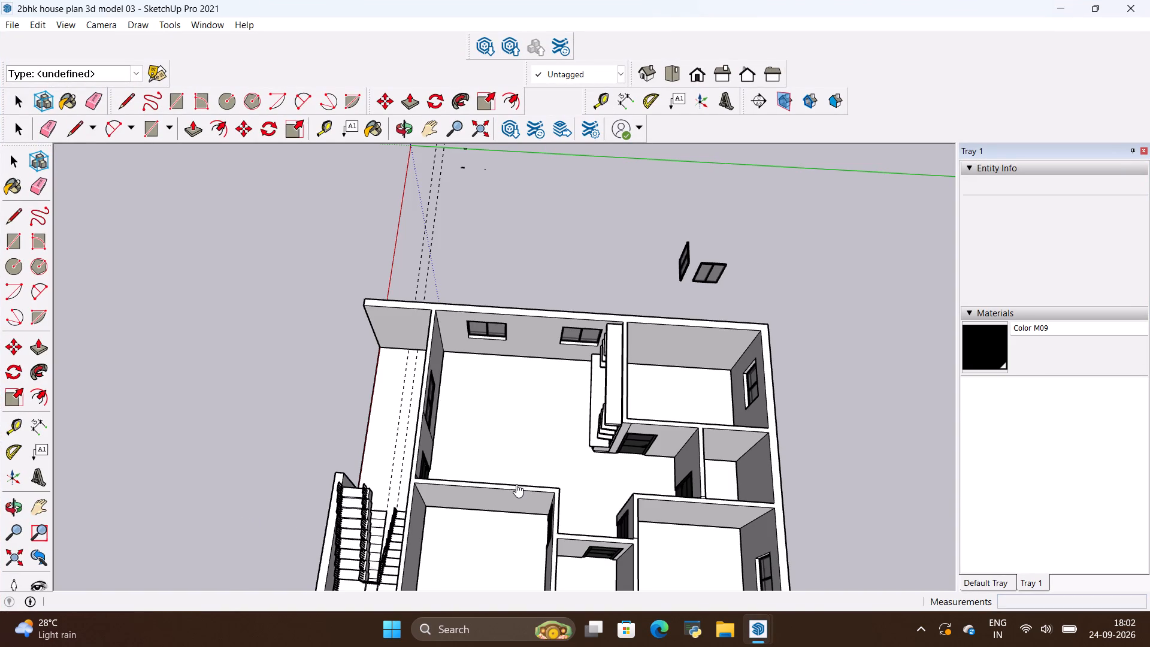
pyautogui.scroll(2, 186, 454)
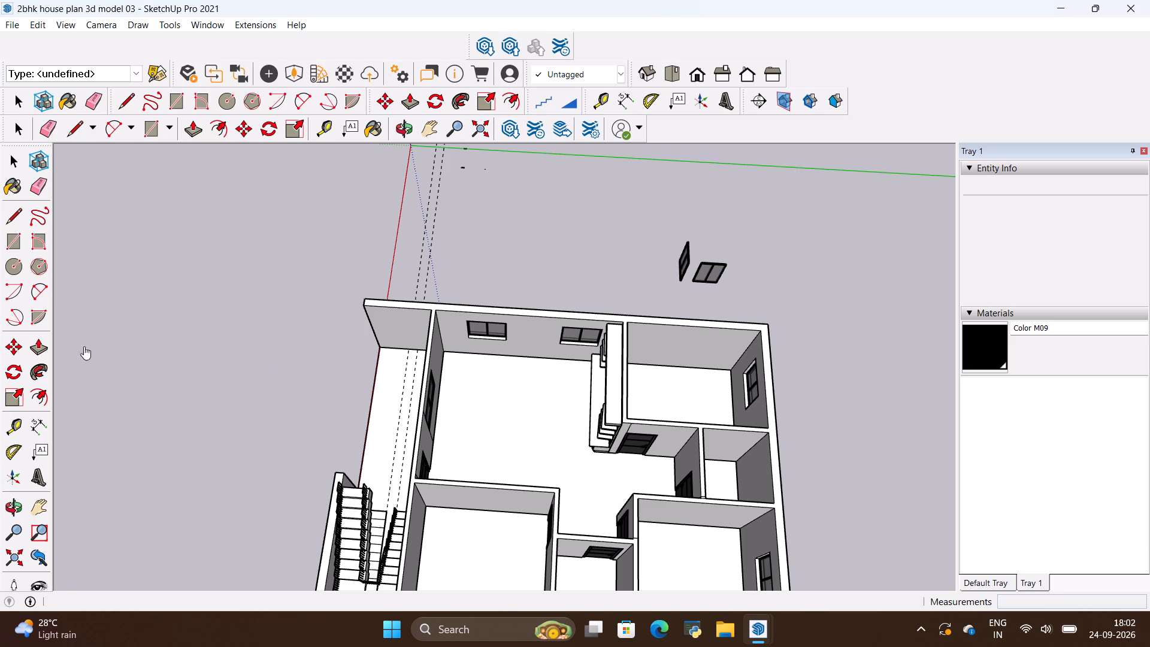
pyautogui.scroll(-4, 478, 424)
pyautogui.scroll(4, 395, 428)
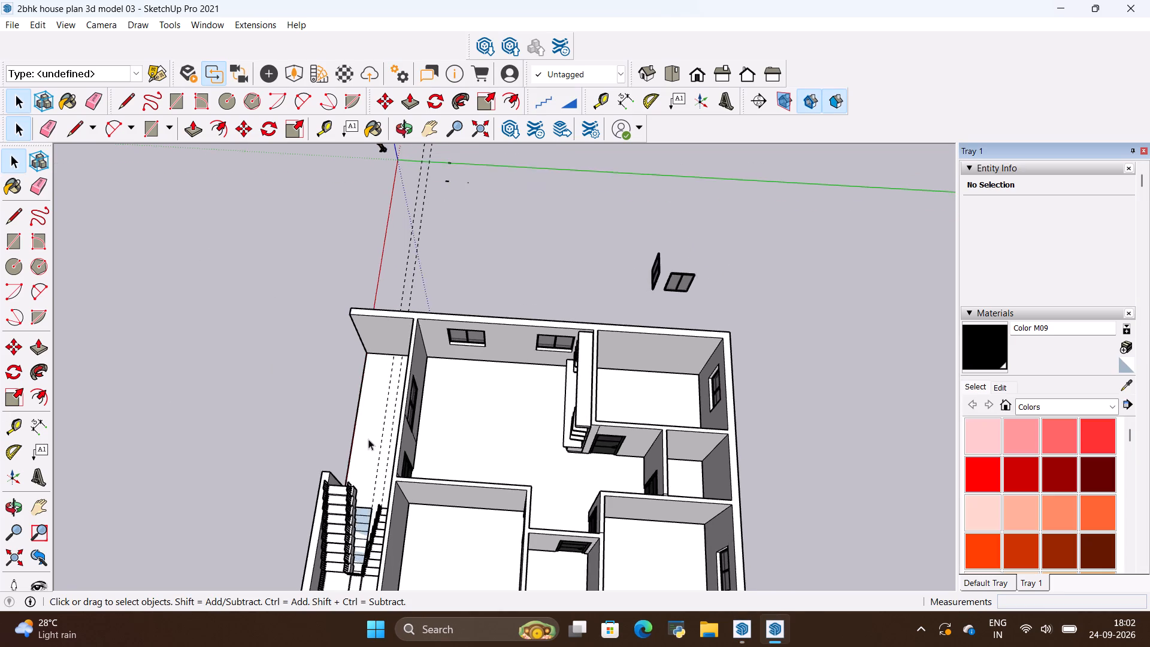
pyautogui.scroll(-4, 351, 451)
pyautogui.scroll(4, 346, 453)
pyautogui.scroll(-8, 347, 452)
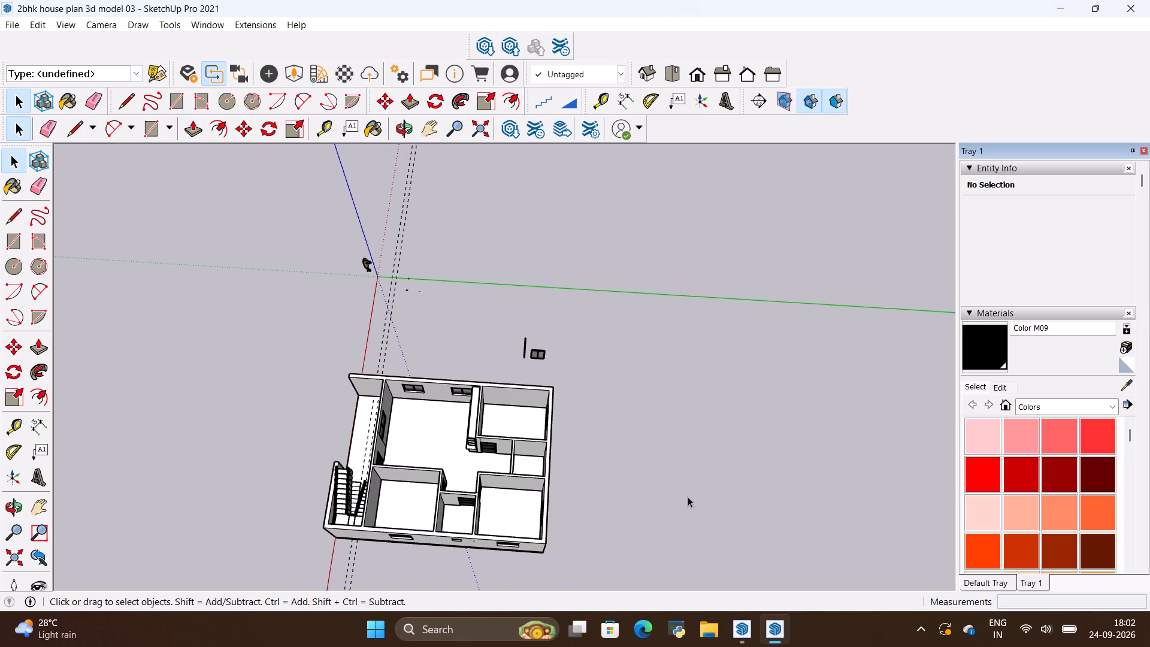
pyautogui.moveTo(595, 572); pyautogui.dragTo(321, 452, button='middle')
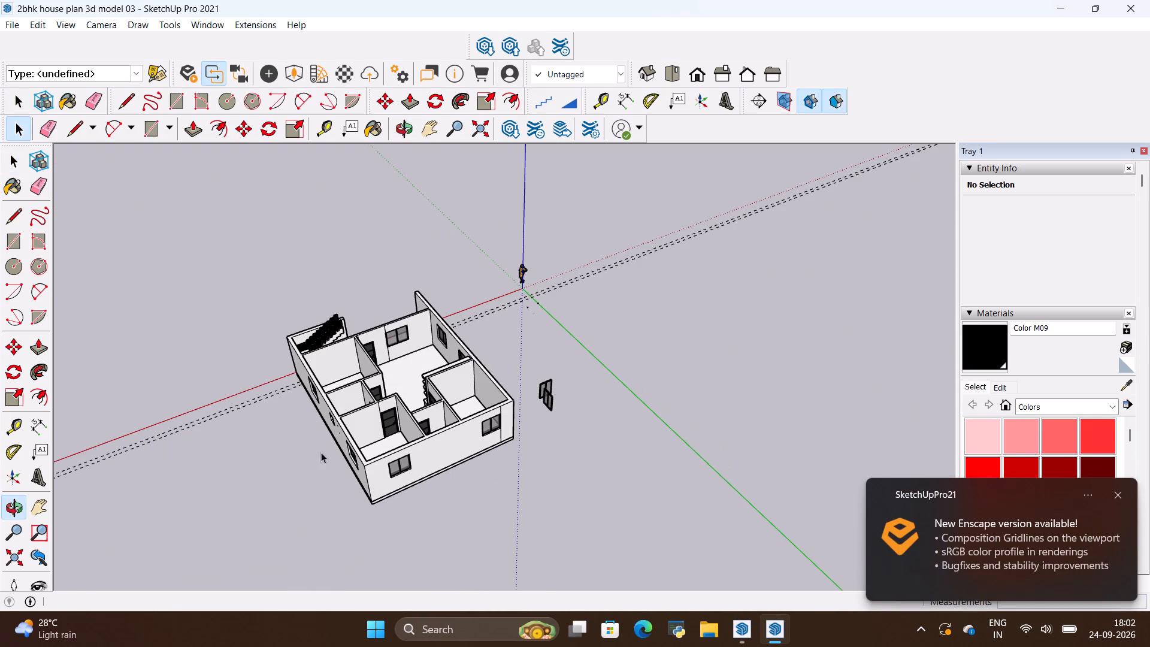
pyautogui.click(1114, 495)
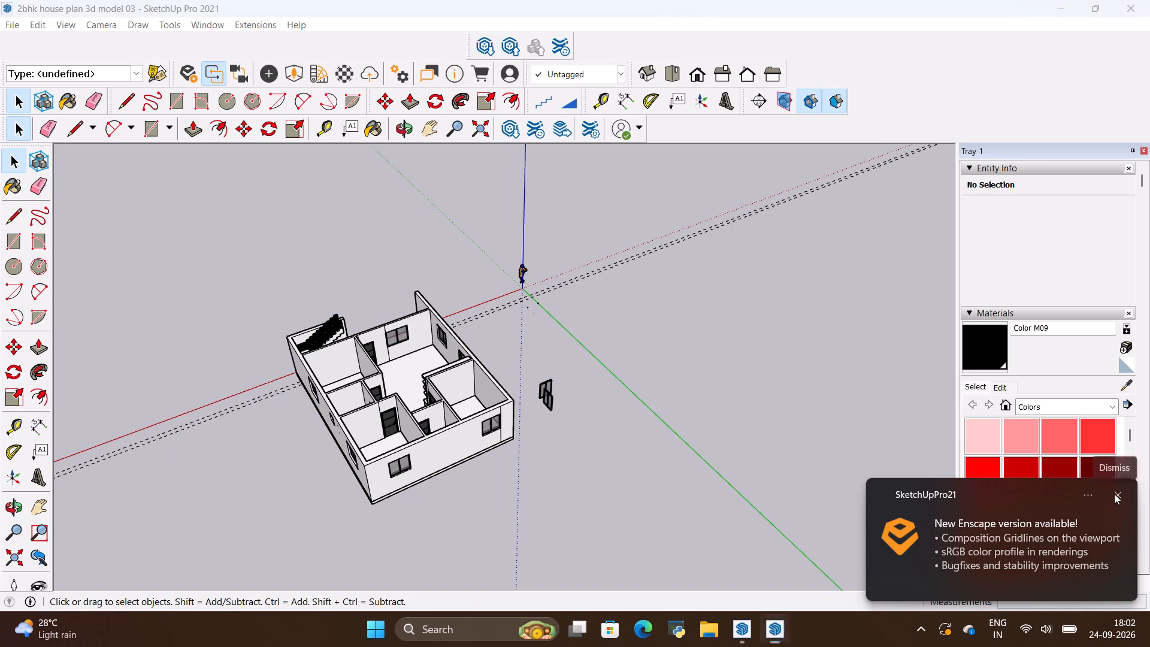
pyautogui.scroll(8, 262, 432)
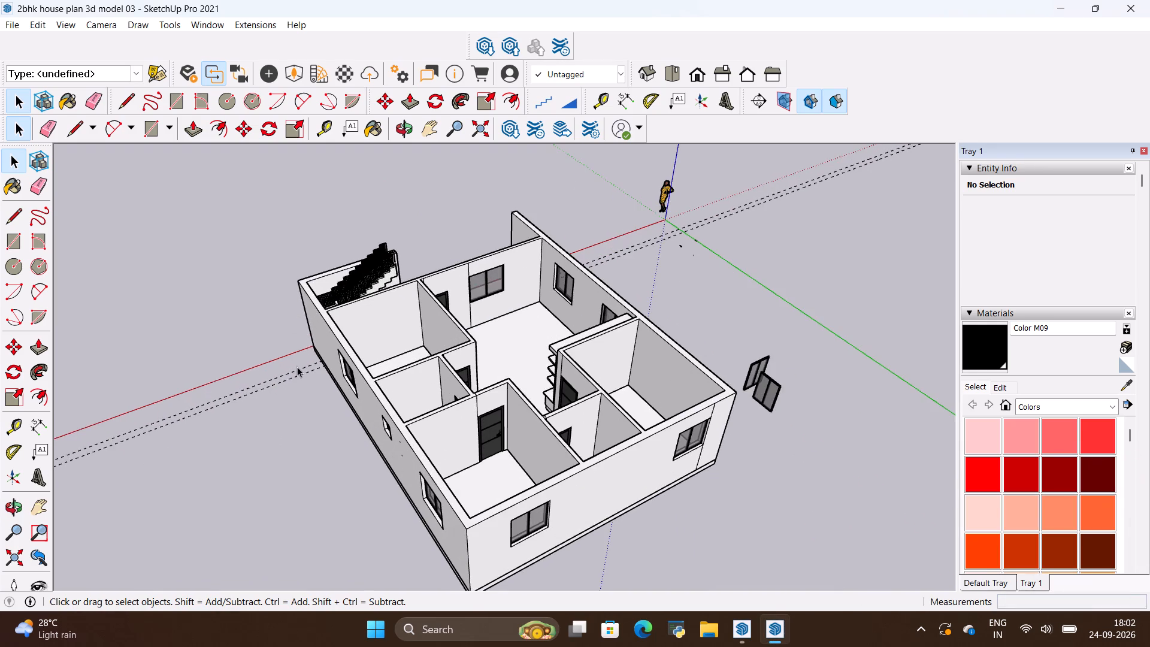
pyautogui.moveTo(298, 367); pyautogui.dragTo(634, 393, button='middle')
pyautogui.moveTo(212, 445); pyautogui.dragTo(419, 454, button='middle')
pyautogui.scroll(1, 308, 452)
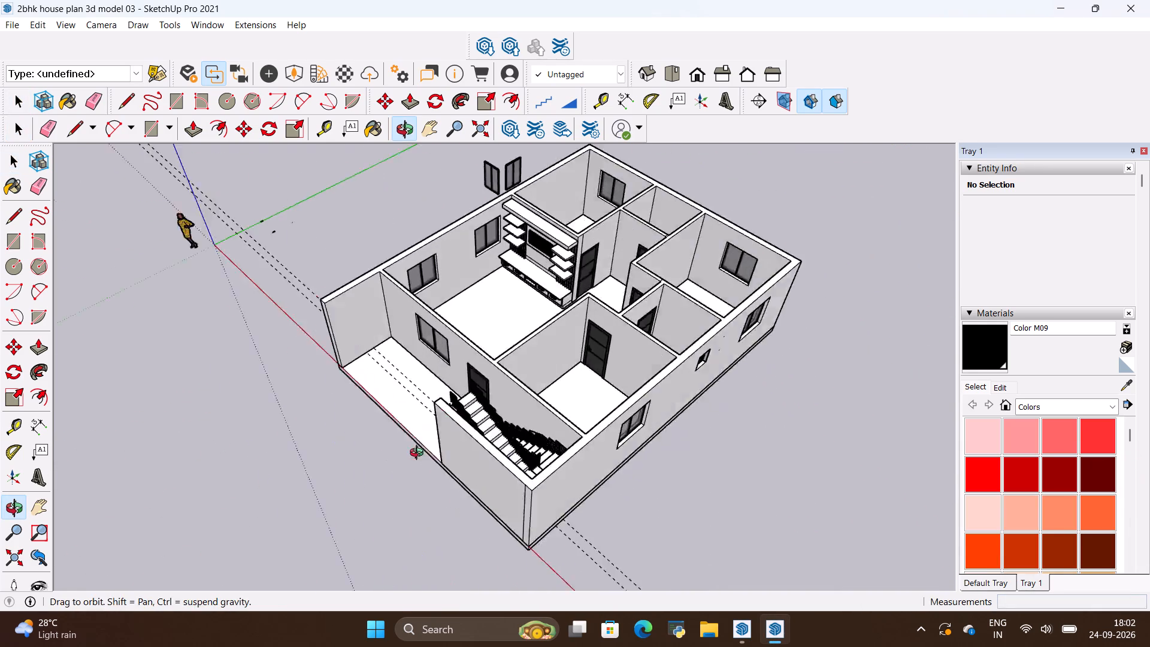
pyautogui.moveTo(419, 454); pyautogui.dragTo(555, 424, button='middle')
pyautogui.moveTo(273, 434); pyautogui.dragTo(594, 467, button='middle')
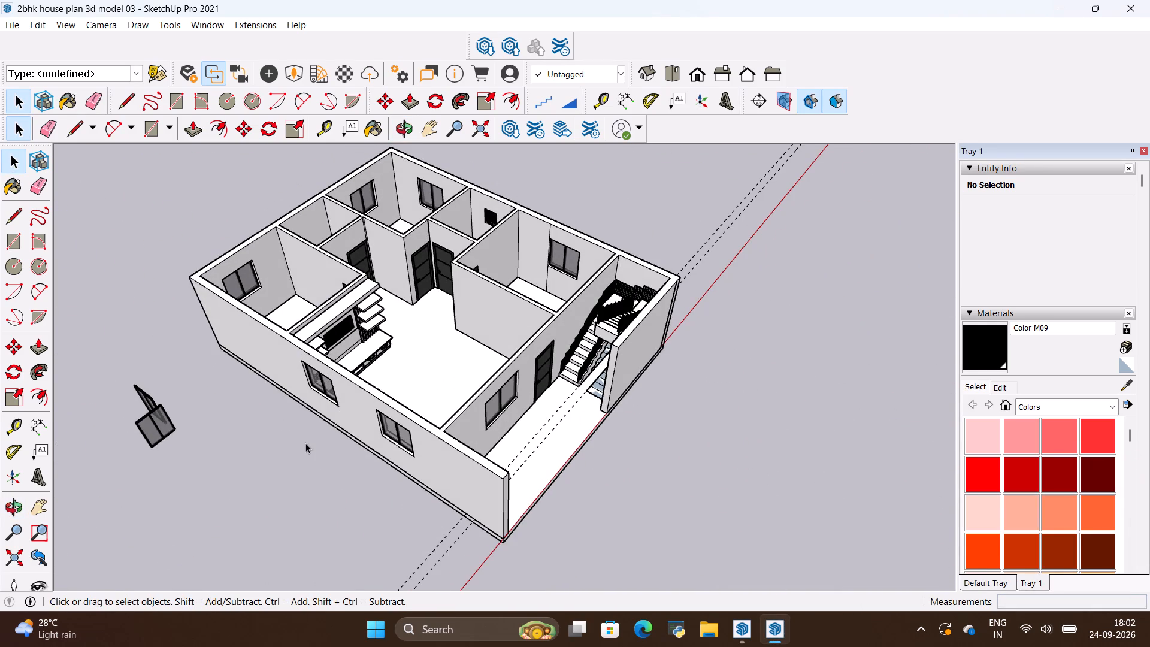
pyautogui.moveTo(310, 443); pyautogui.dragTo(172, 488, button='middle')
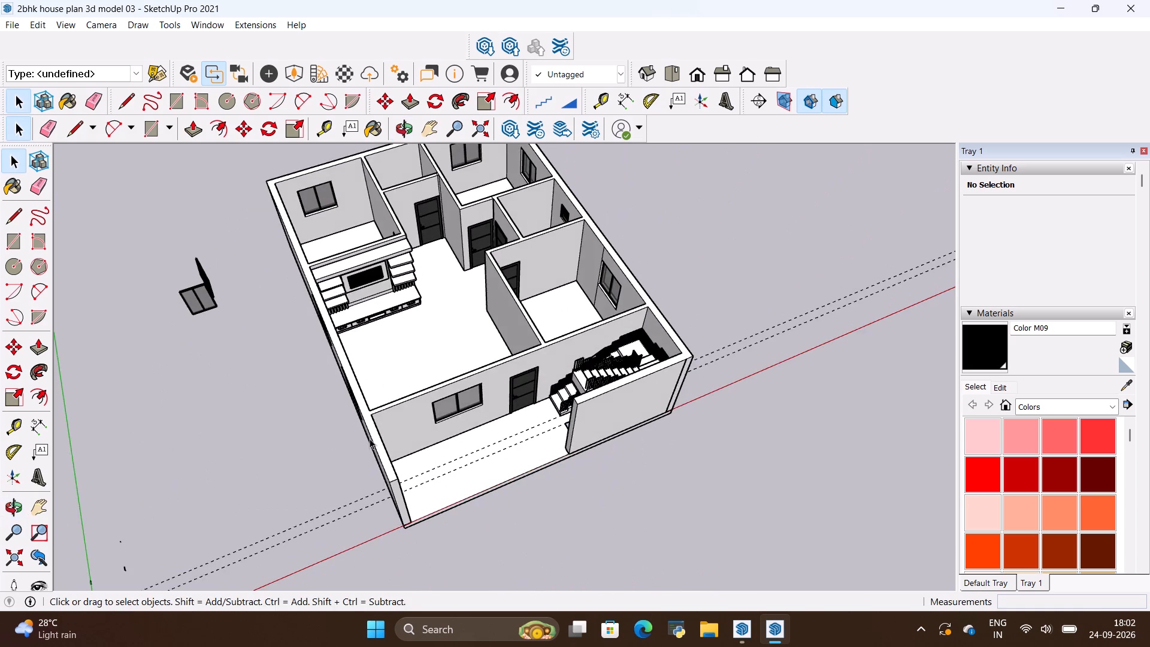
pyautogui.moveTo(371, 437); pyautogui.dragTo(270, 451, button='middle')
pyautogui.scroll(-6, 401, 388)
pyautogui.scroll(6, 405, 247)
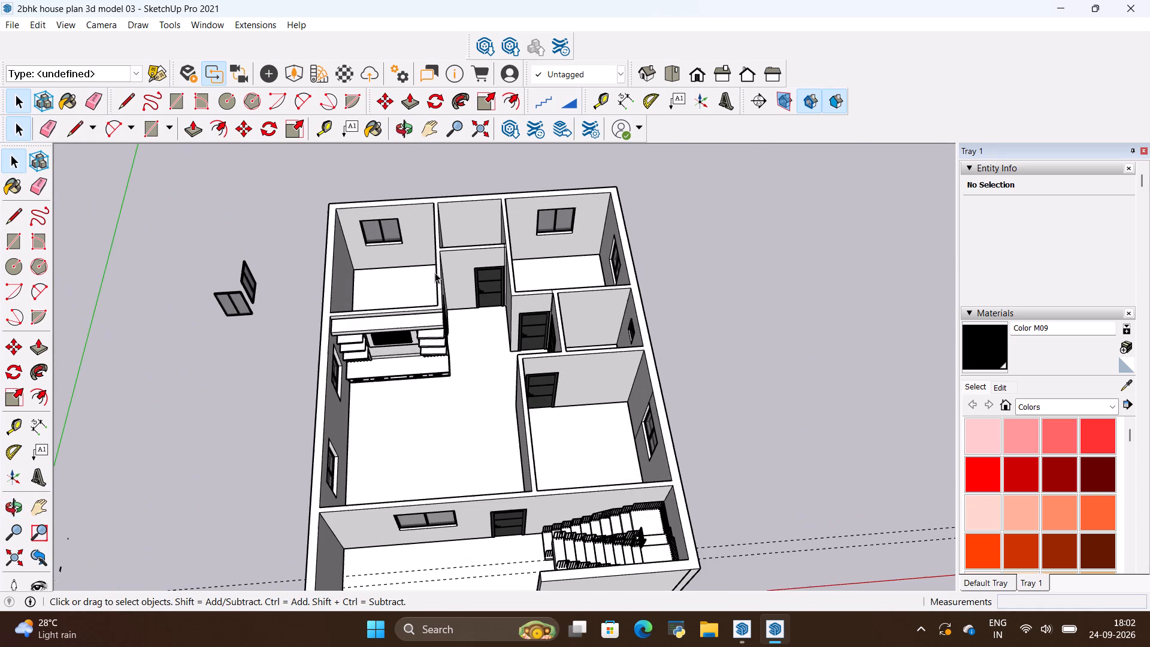
pyautogui.moveTo(462, 414); pyautogui.dragTo(279, 385, button='middle')
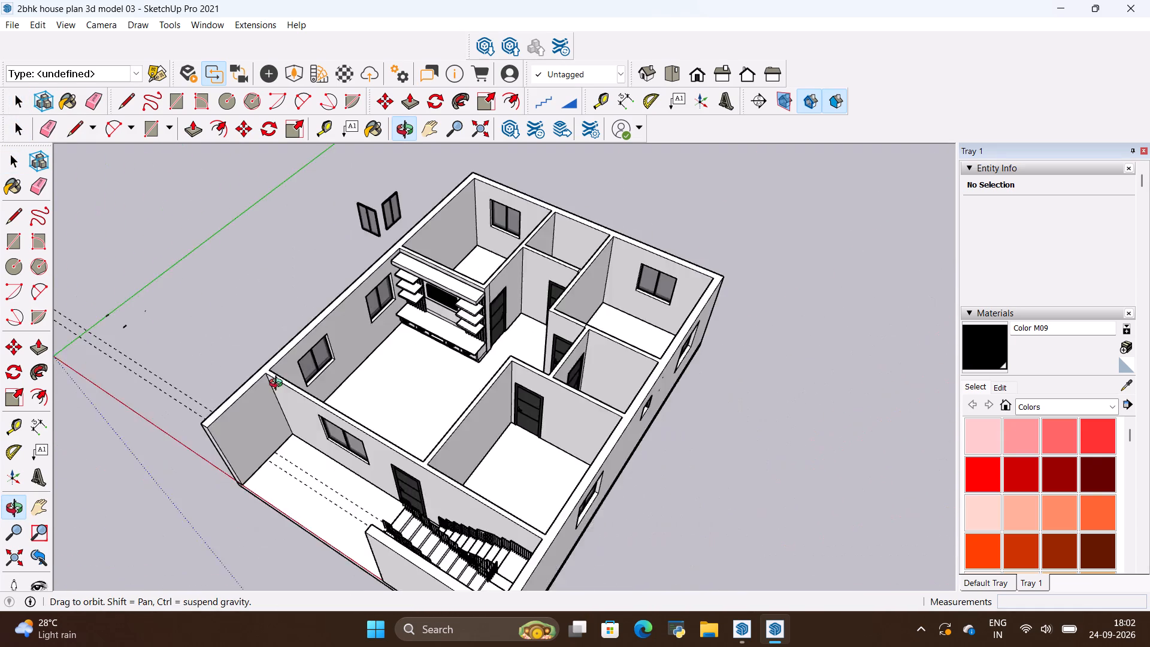
pyautogui.moveTo(279, 385); pyautogui.dragTo(538, 393, button='middle')
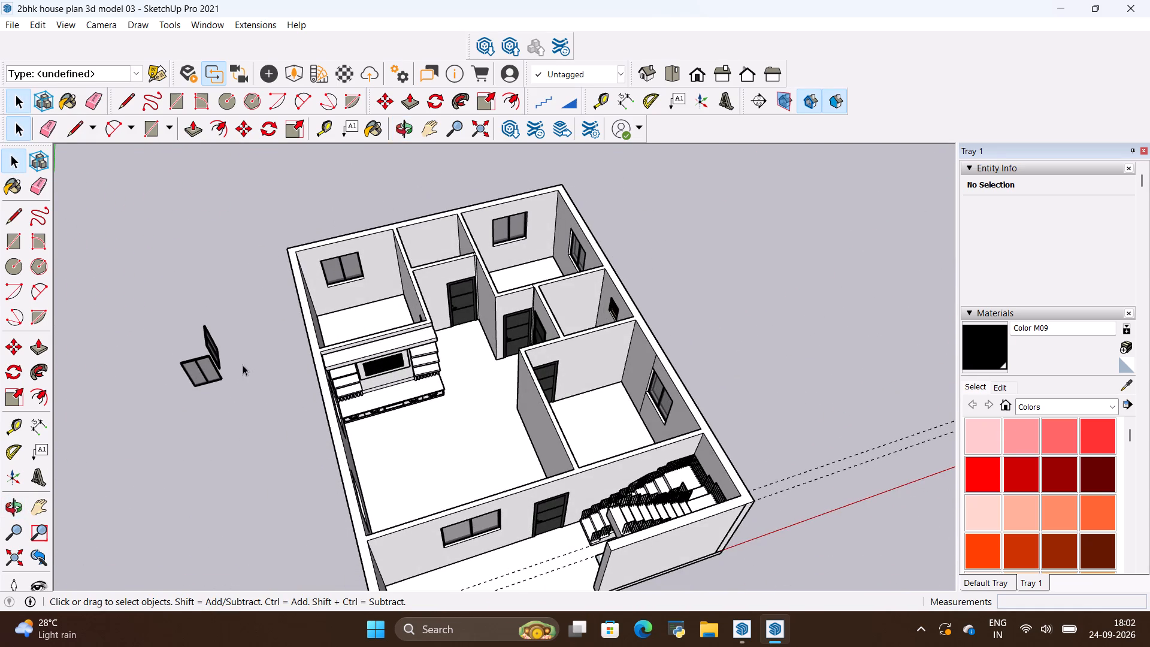
pyautogui.scroll(5, 308, 415)
pyautogui.moveTo(507, 367); pyautogui.dragTo(128, 388, button='middle')
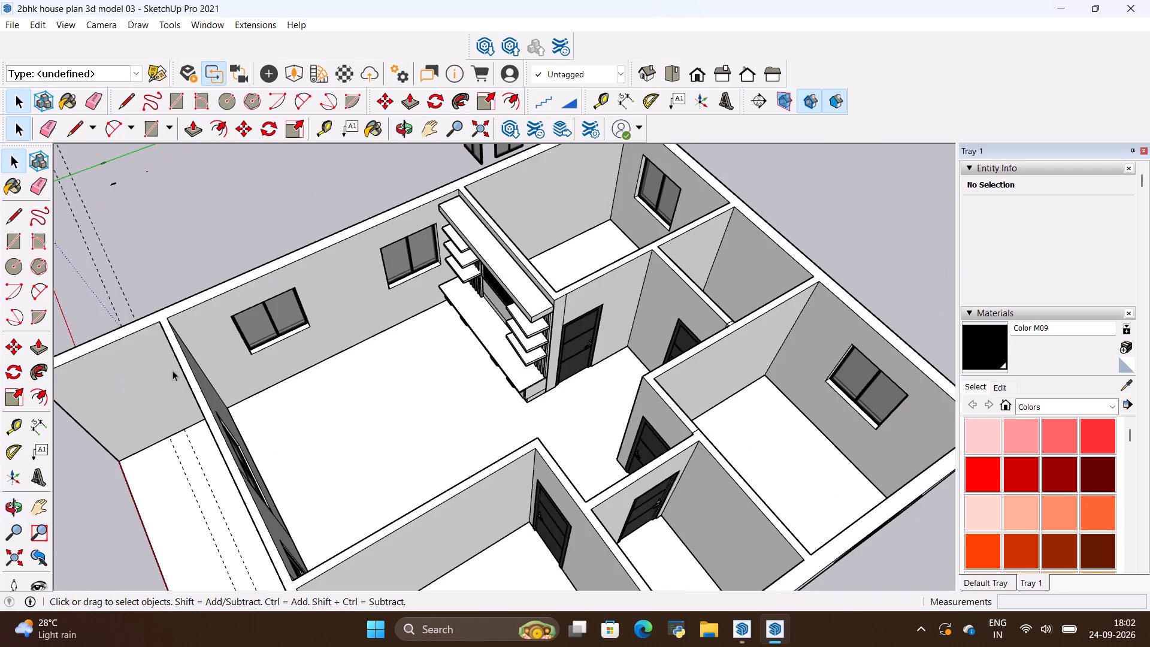
pyautogui.scroll(-5, 307, 365)
pyautogui.moveTo(500, 362); pyautogui.dragTo(385, 406, button='middle')
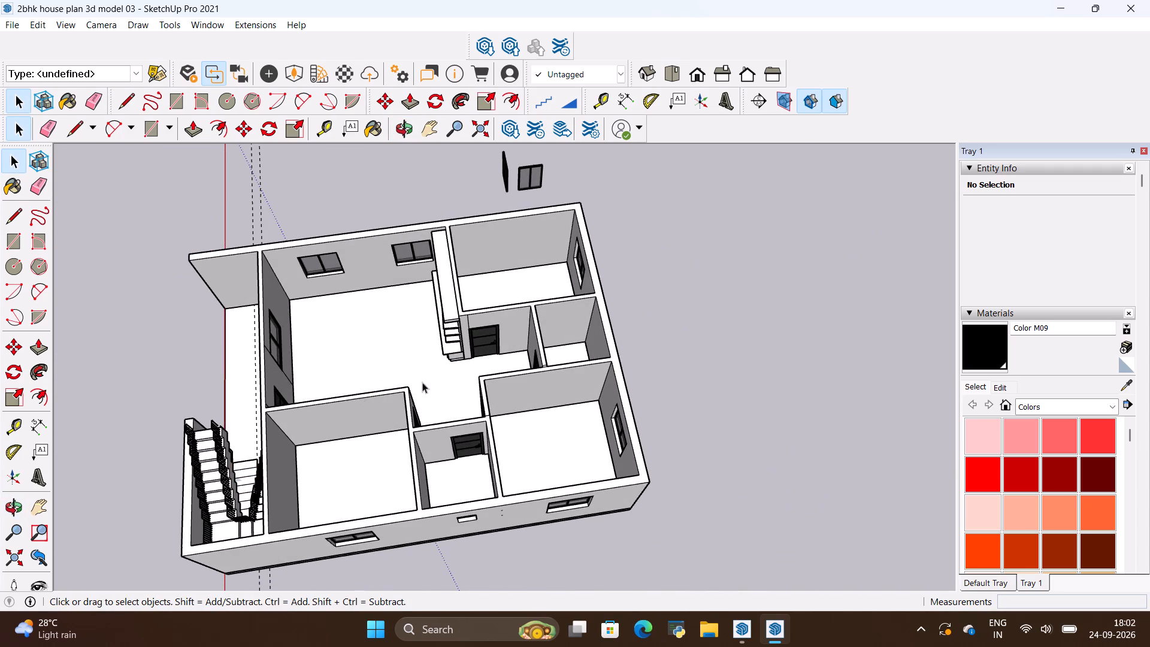
# Draw a 13' 1/2" by 10' 1/2" rectangle corner to corner over the floor of the room behind the TV unit wall.
pyautogui.scroll(9, 505, 265)
pyautogui.moveTo(469, 340); pyautogui.dragTo(412, 388, button='middle')
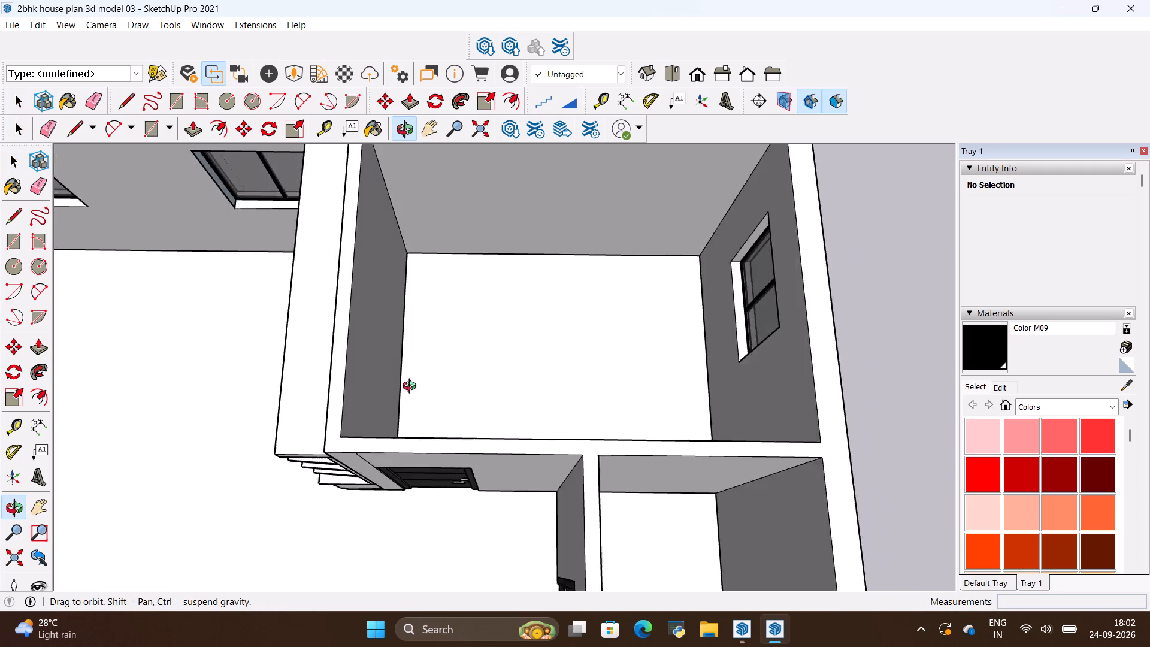
pyautogui.moveTo(412, 388); pyautogui.dragTo(386, 435, button='middle')
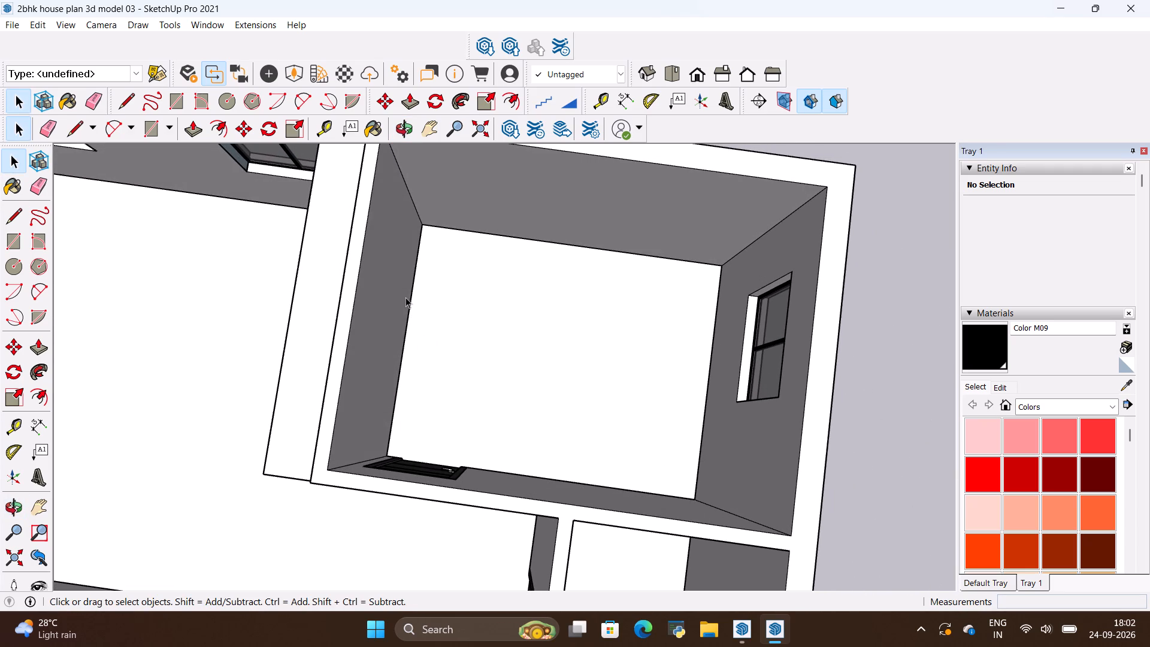
pyautogui.press('r')
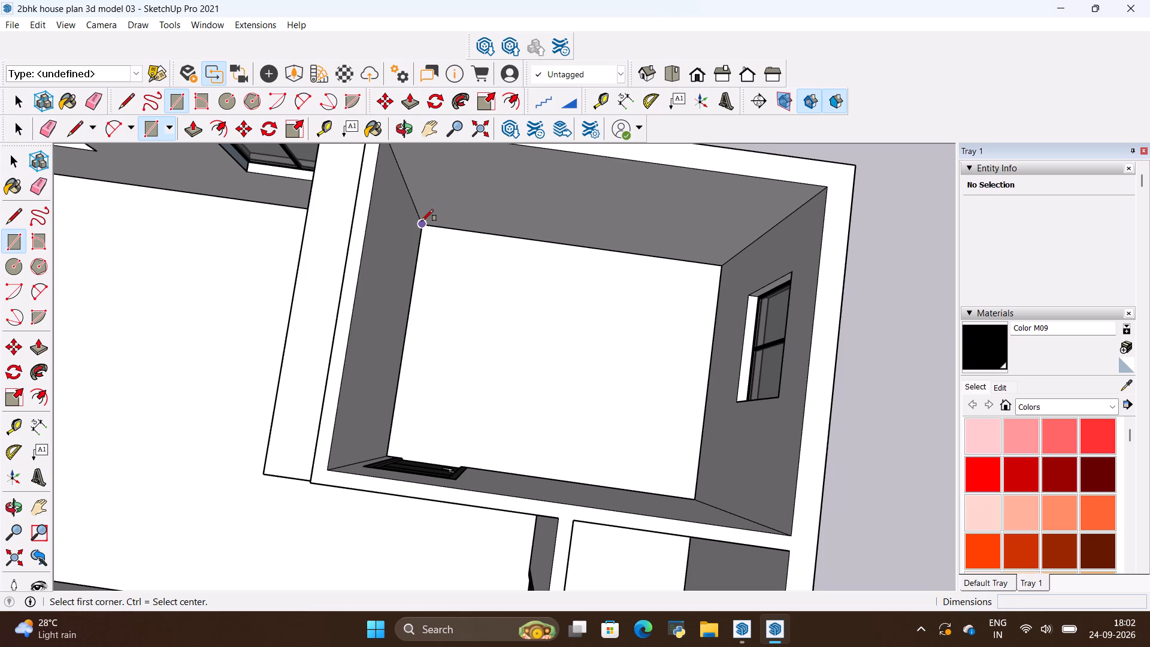
pyautogui.click(422, 221)
pyautogui.click(692, 500)
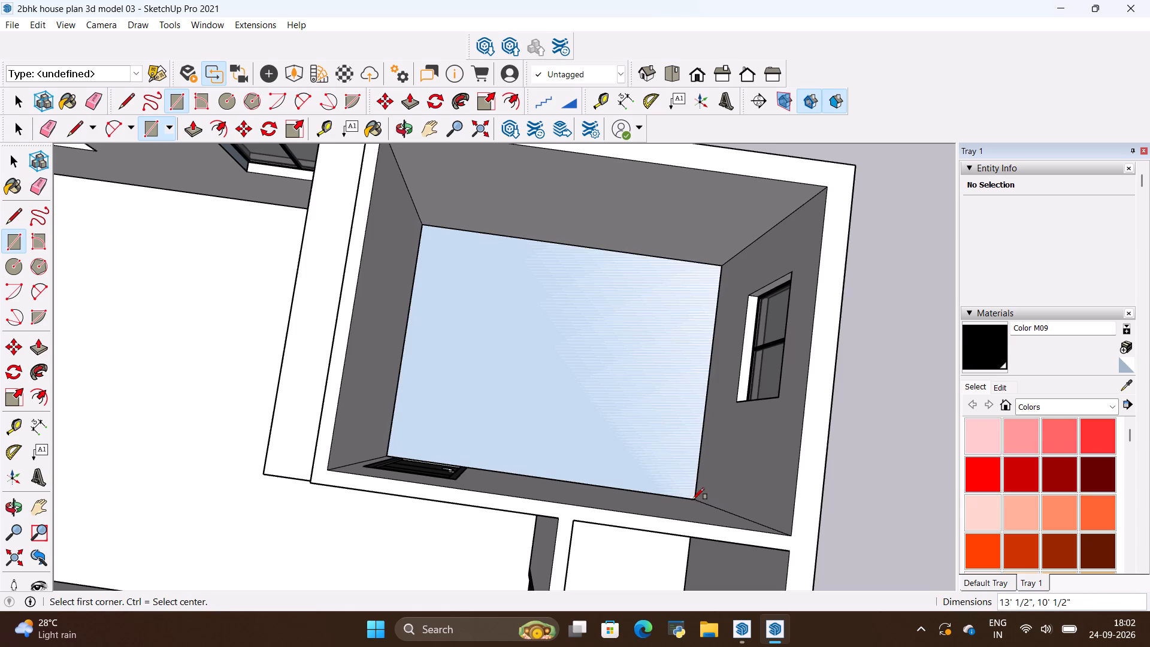
# Group the new floor rectangle's face together with its edges.
pyautogui.doubleClick(591, 386)
pyautogui.press('space')
pyautogui.doubleClick(574, 380)
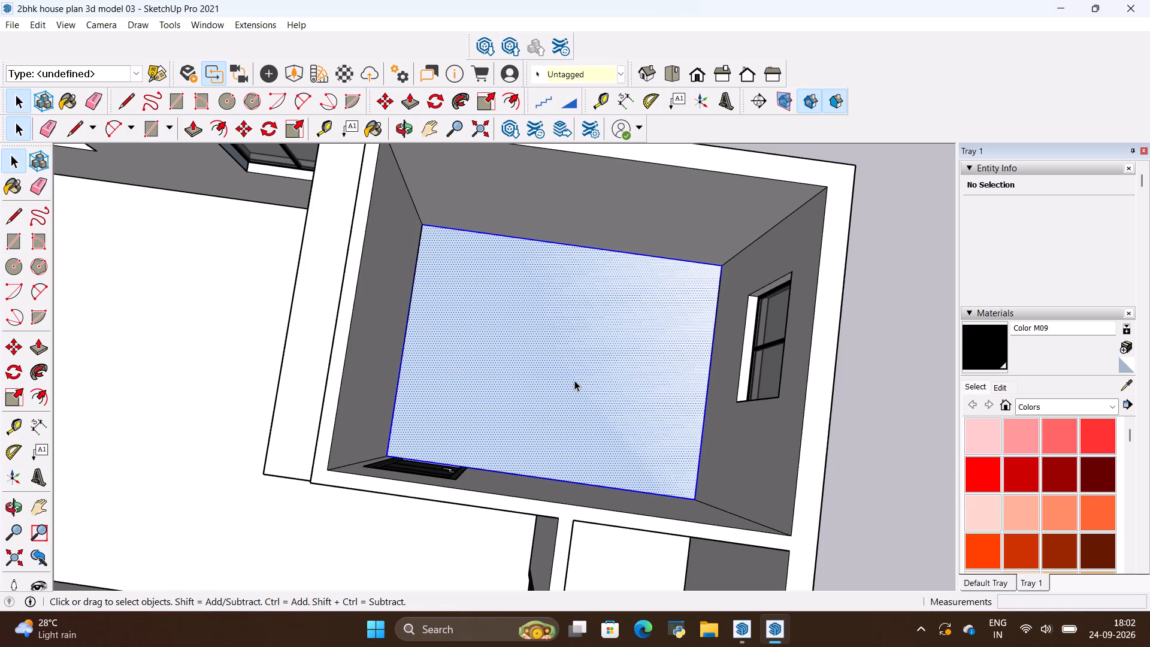
pyautogui.rightClick(574, 380)
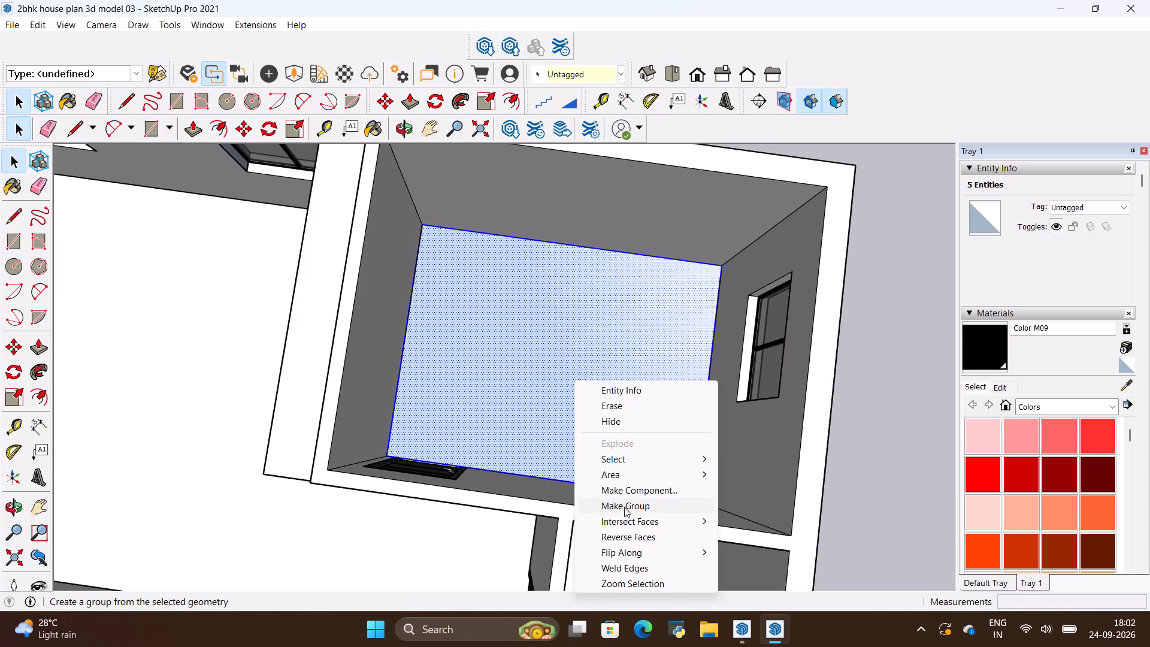
pyautogui.click(624, 507)
# Move the floor rectangle group out of the room by its corner to the open ground clear of the house.
pyautogui.press('m')
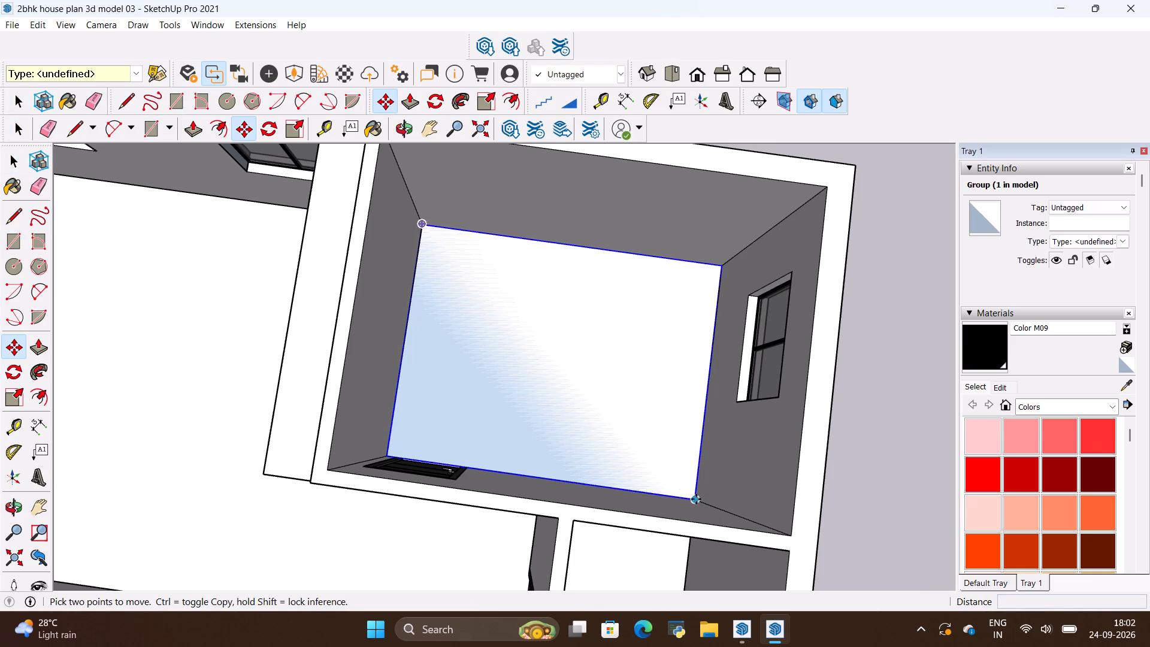
pyautogui.click(697, 502)
pyautogui.scroll(-16, 416, 344)
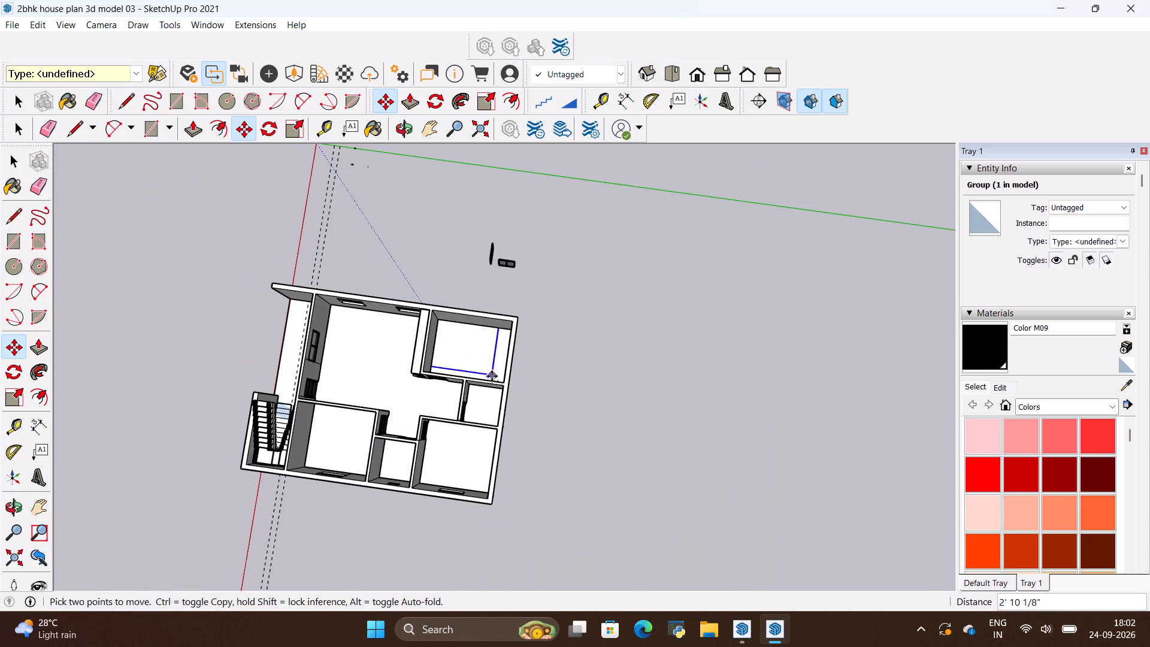
pyautogui.moveTo(495, 425); pyautogui.dragTo(667, 280, button='middle')
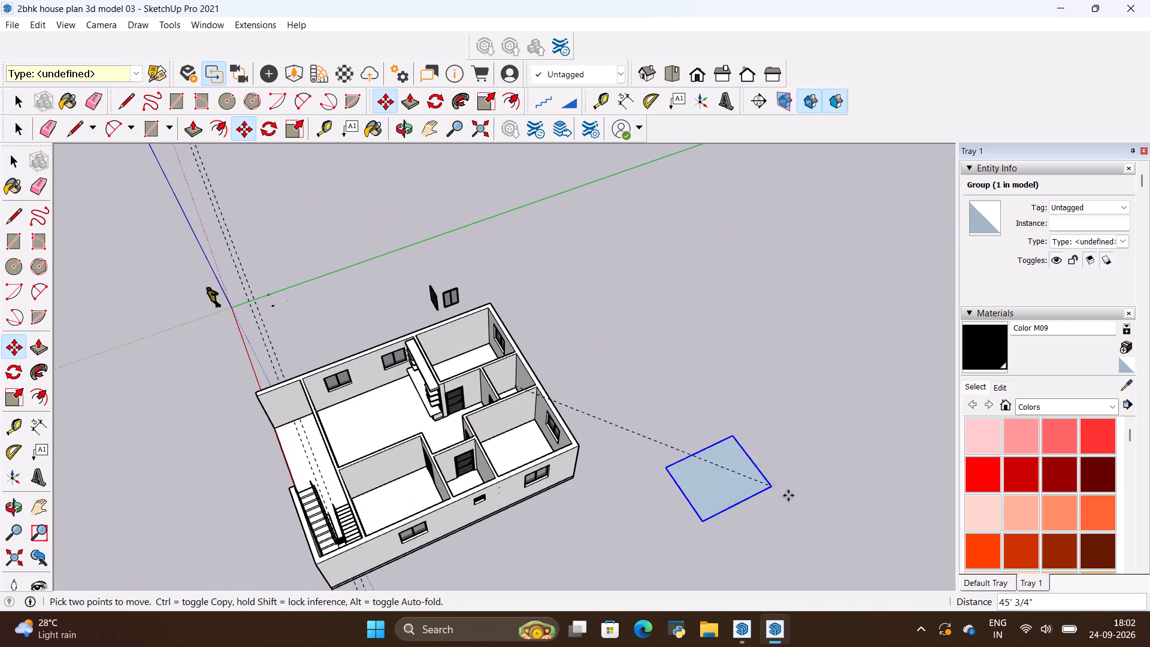
pyautogui.click(789, 496)
pyautogui.press('space')
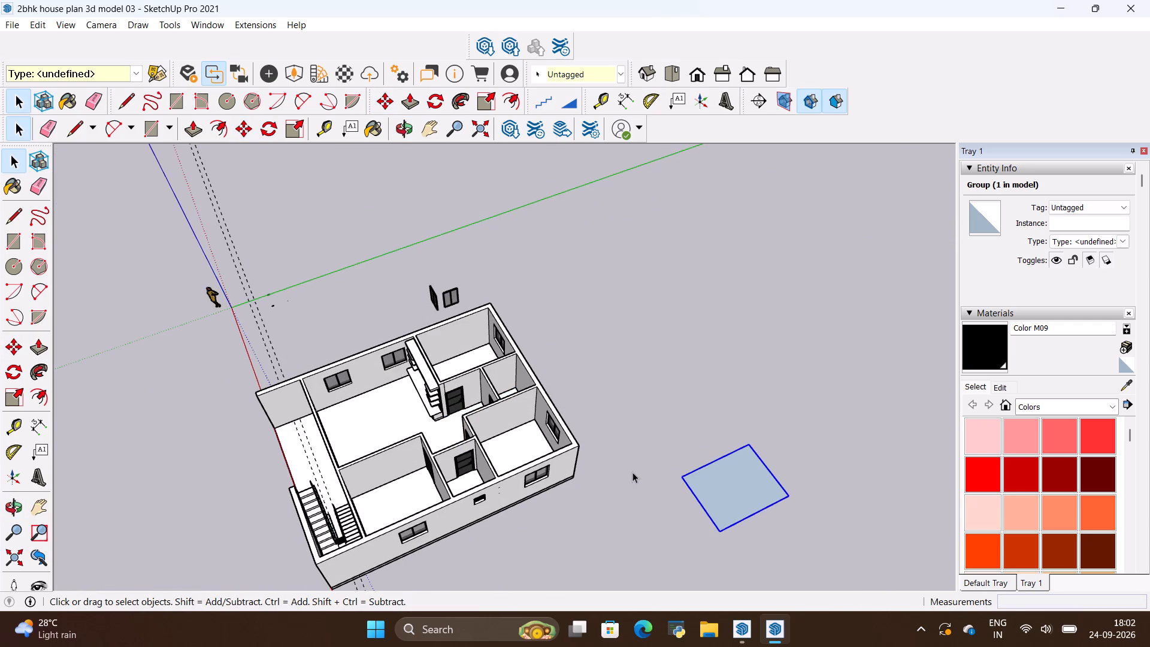
# Deselect the floor rectangle group and examine it alongside the house's room layout from several angles.
pyautogui.click(632, 472)
pyautogui.scroll(-5, 627, 469)
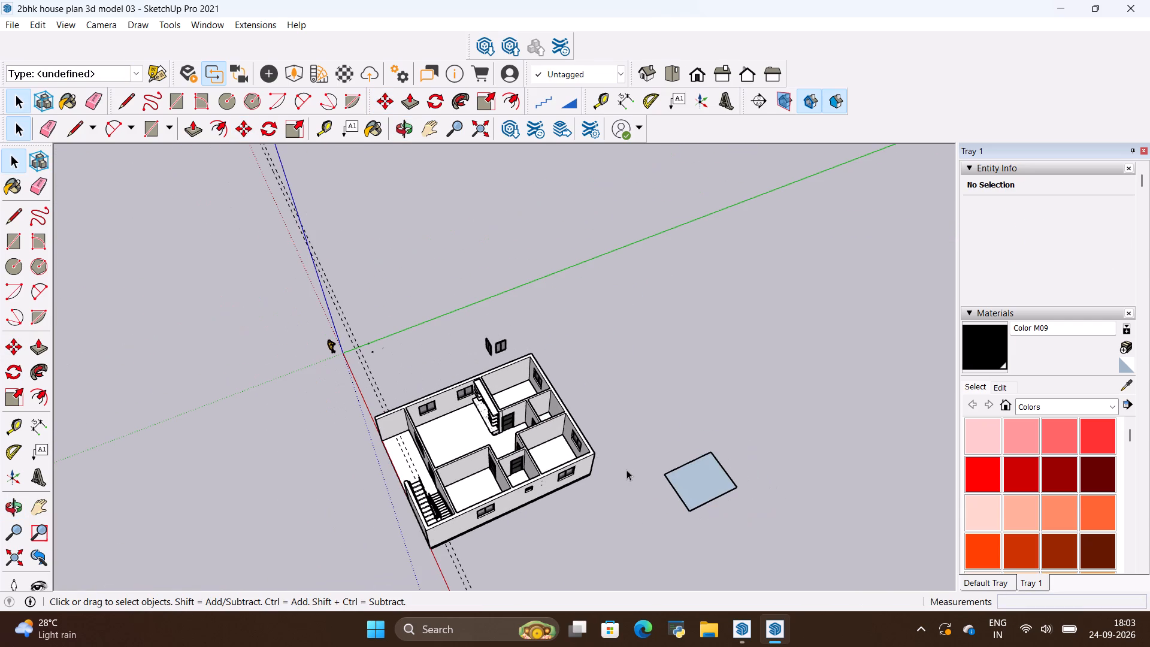
pyautogui.moveTo(522, 551); pyautogui.dragTo(485, 575, button='middle')
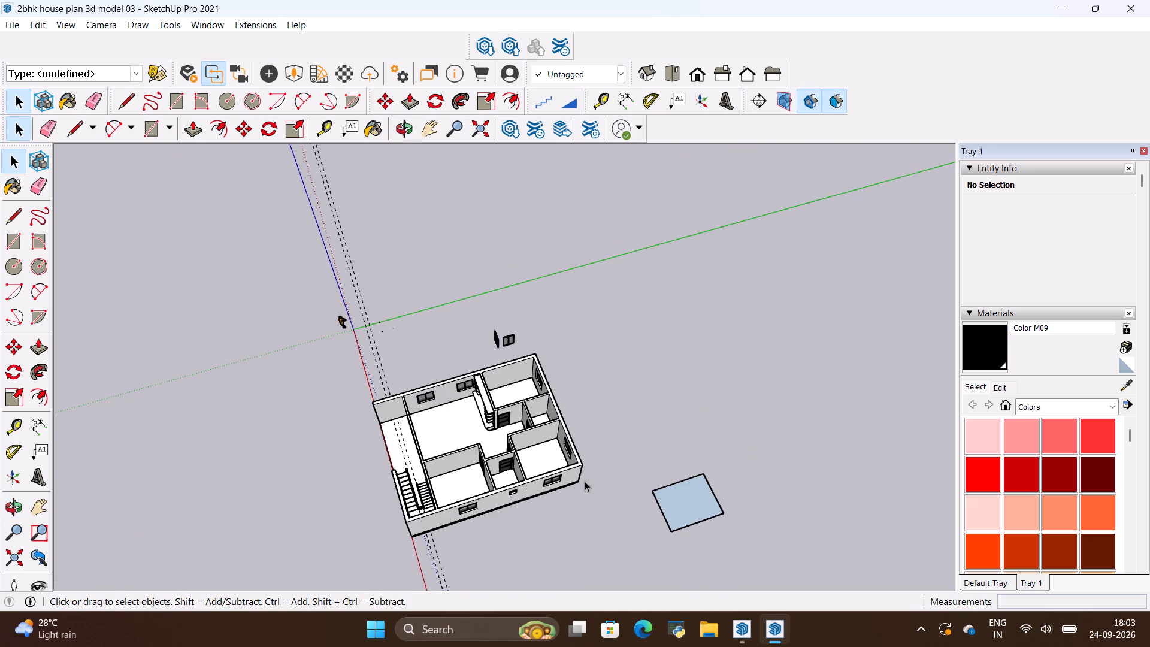
pyautogui.scroll(4, 647, 528)
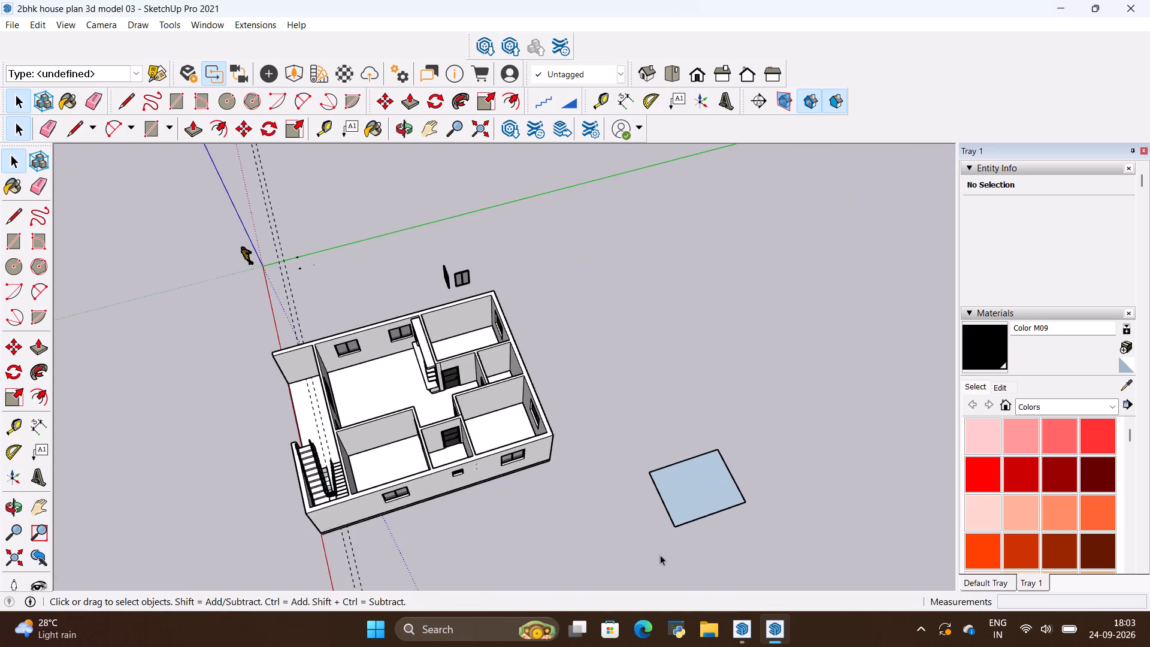
pyautogui.scroll(4, 652, 548)
pyautogui.moveTo(529, 530); pyautogui.dragTo(680, 539, button='middle')
pyautogui.moveTo(589, 523); pyautogui.dragTo(661, 521, button='middle')
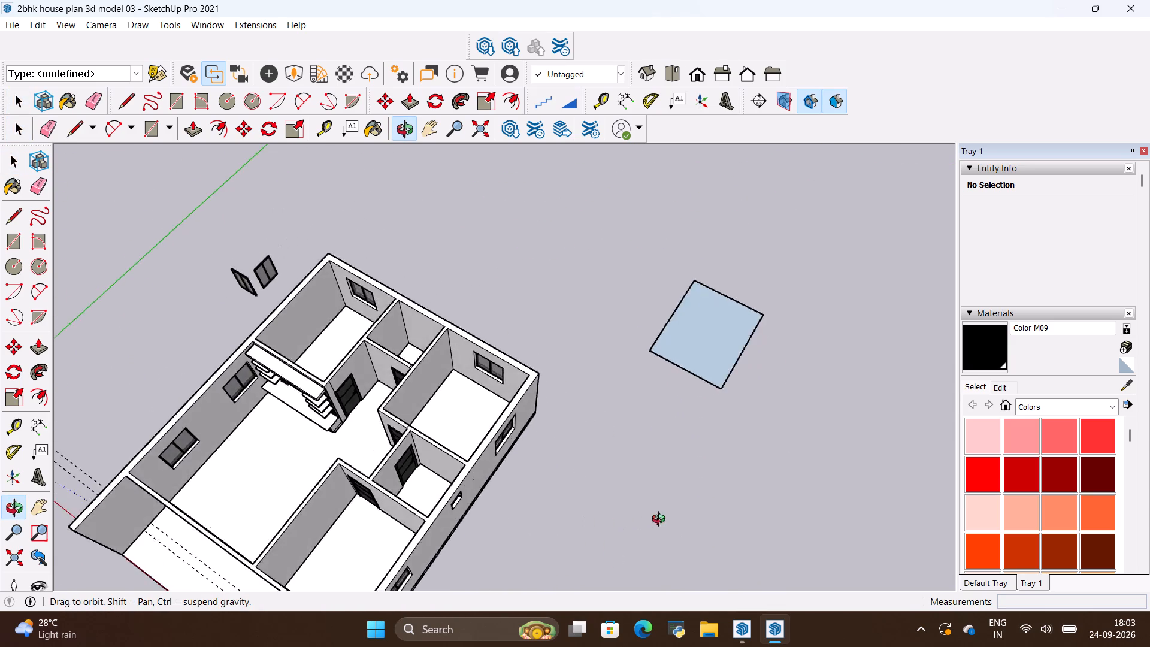
pyautogui.moveTo(661, 521); pyautogui.dragTo(694, 489, button='middle')
pyautogui.scroll(4, 688, 219)
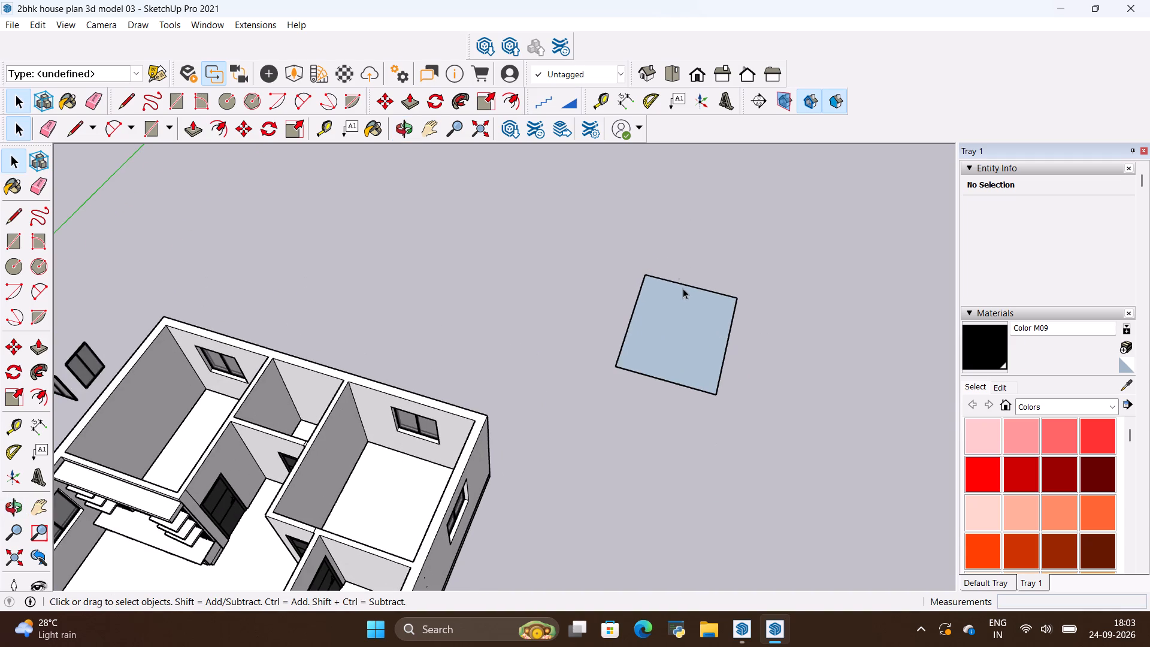
pyautogui.scroll(-3, 692, 299)
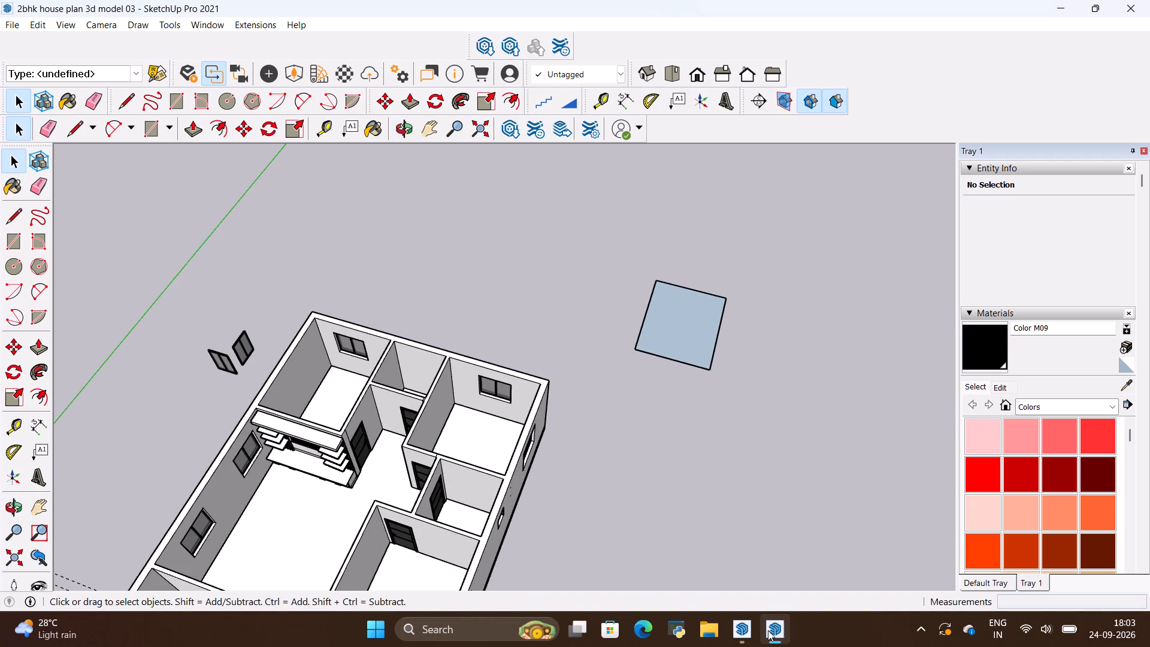
# Minimise the 2BHK house model window and close the Welcome to SketchUp window behind it.
pyautogui.click(1069, 7)
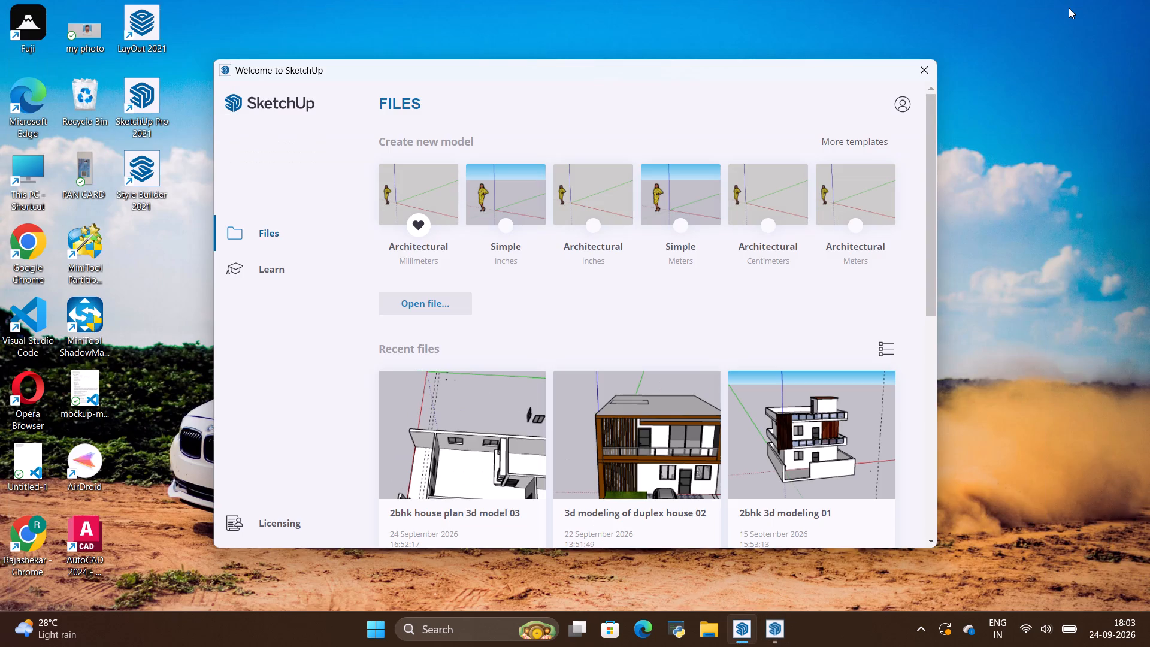
pyautogui.click(930, 71)
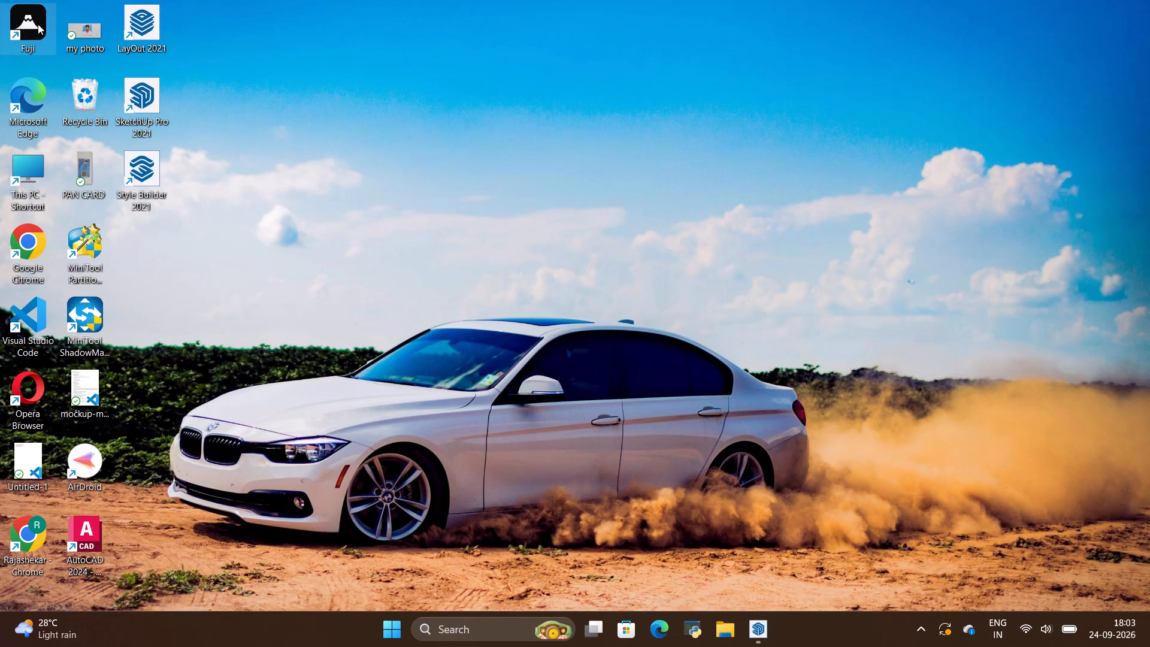
# Launch the Fuji application from the desktop.
pyautogui.doubleClick(38, 24)
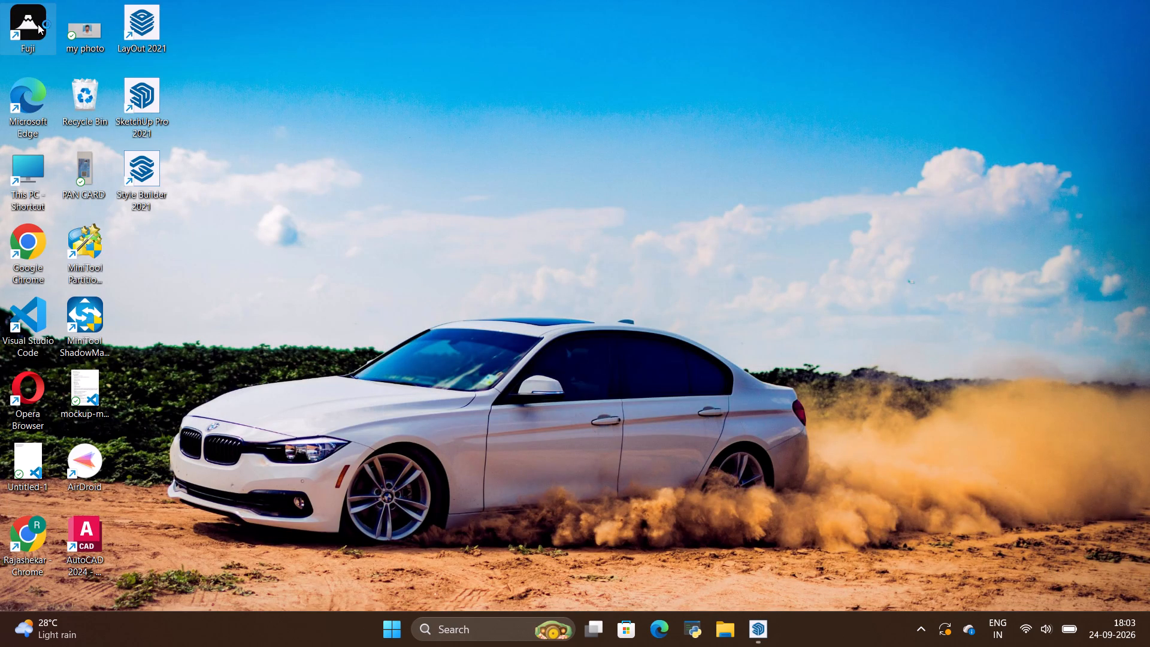
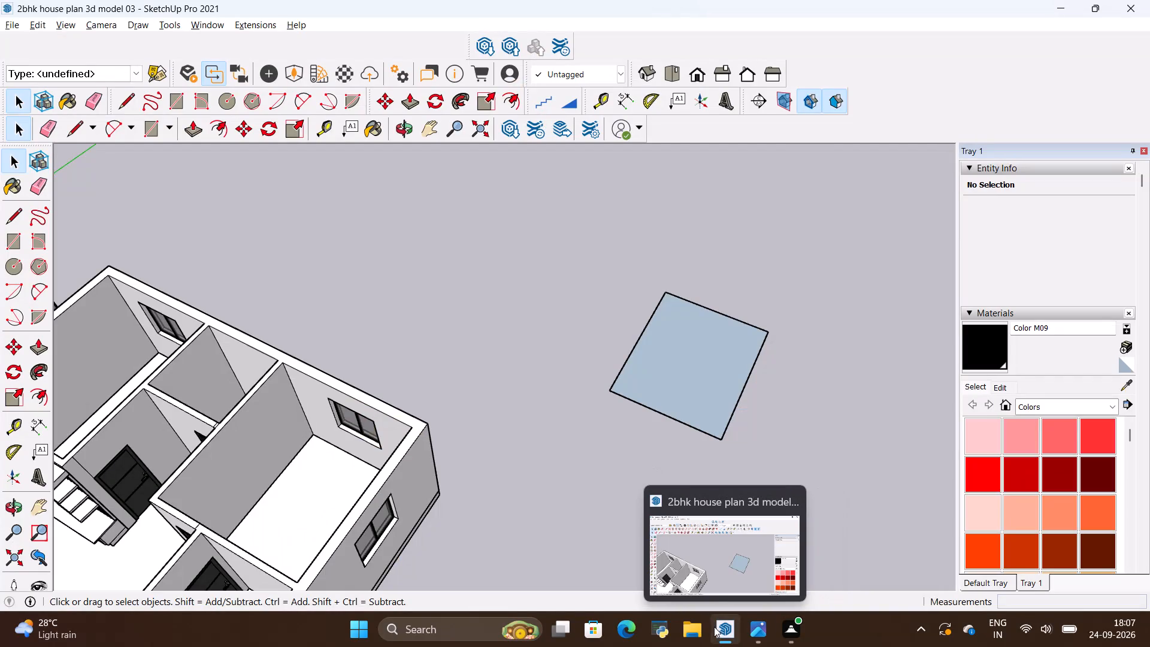
# Open the floor rectangle group and copy its side edge facing the house 24" inward across the face.
pyautogui.scroll(11, 613, 335)
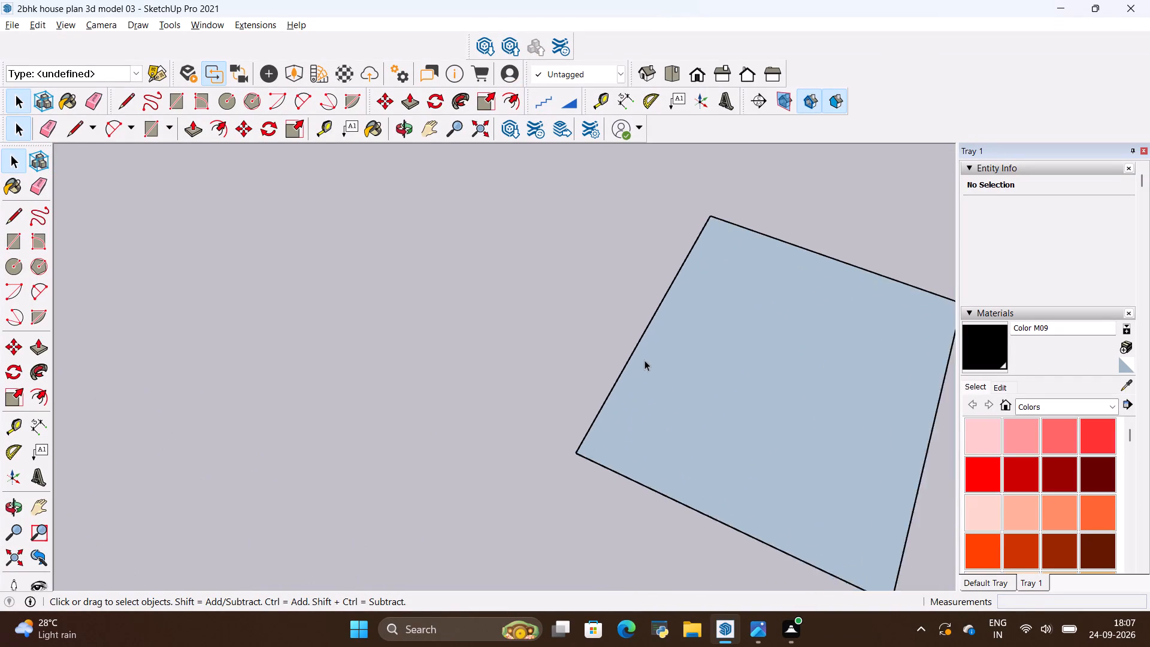
pyautogui.click(638, 336)
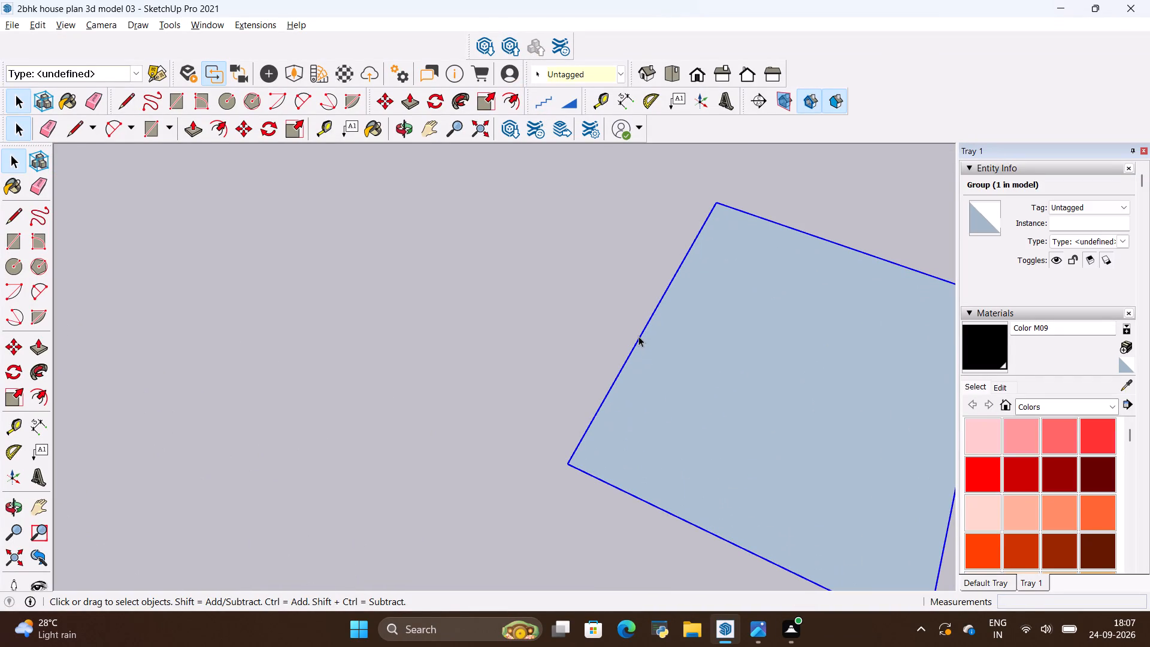
pyautogui.doubleClick(672, 362)
pyautogui.scroll(-3, 417, 359)
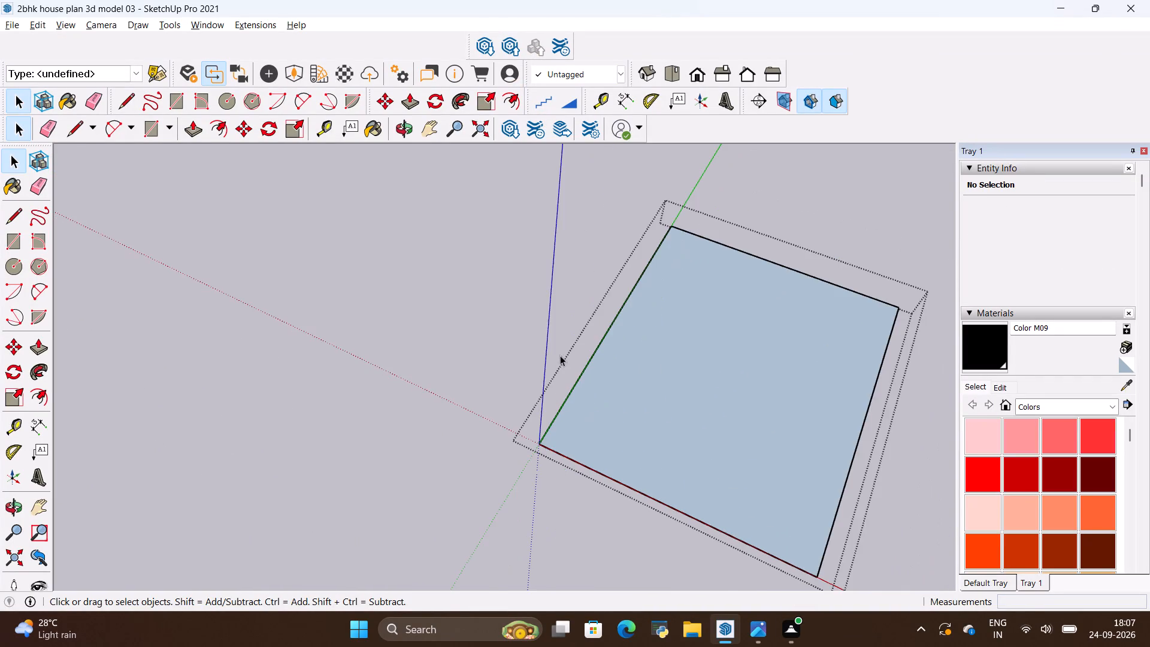
pyautogui.scroll(4, 569, 350)
pyautogui.click(603, 347)
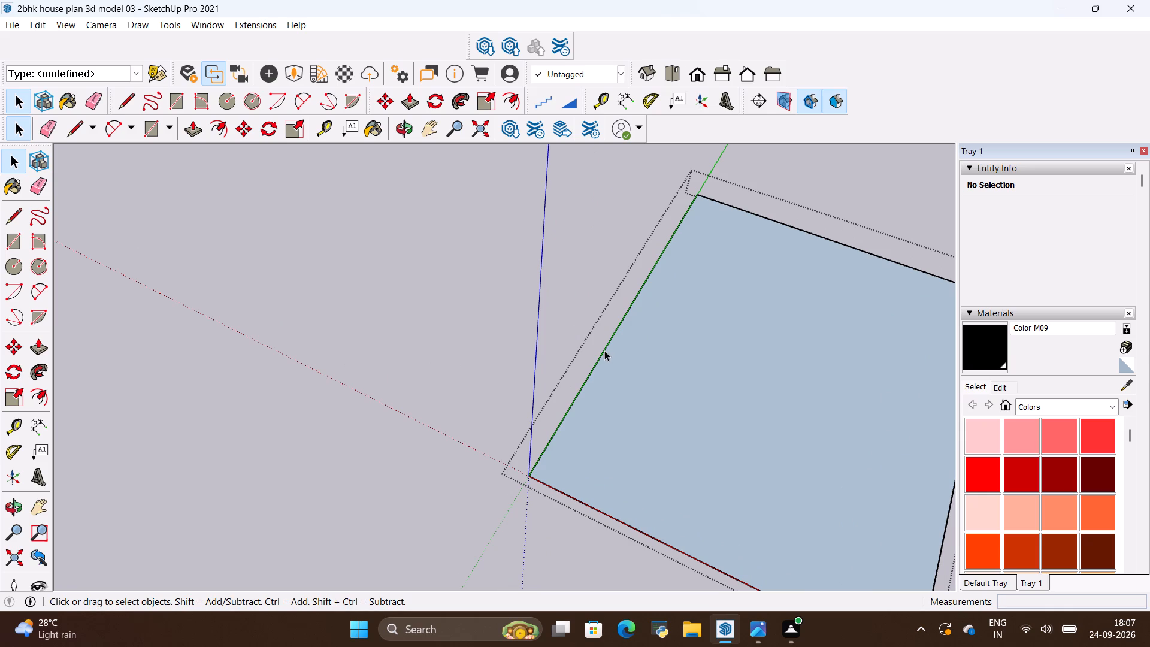
pyautogui.click(604, 350)
pyautogui.press('m')
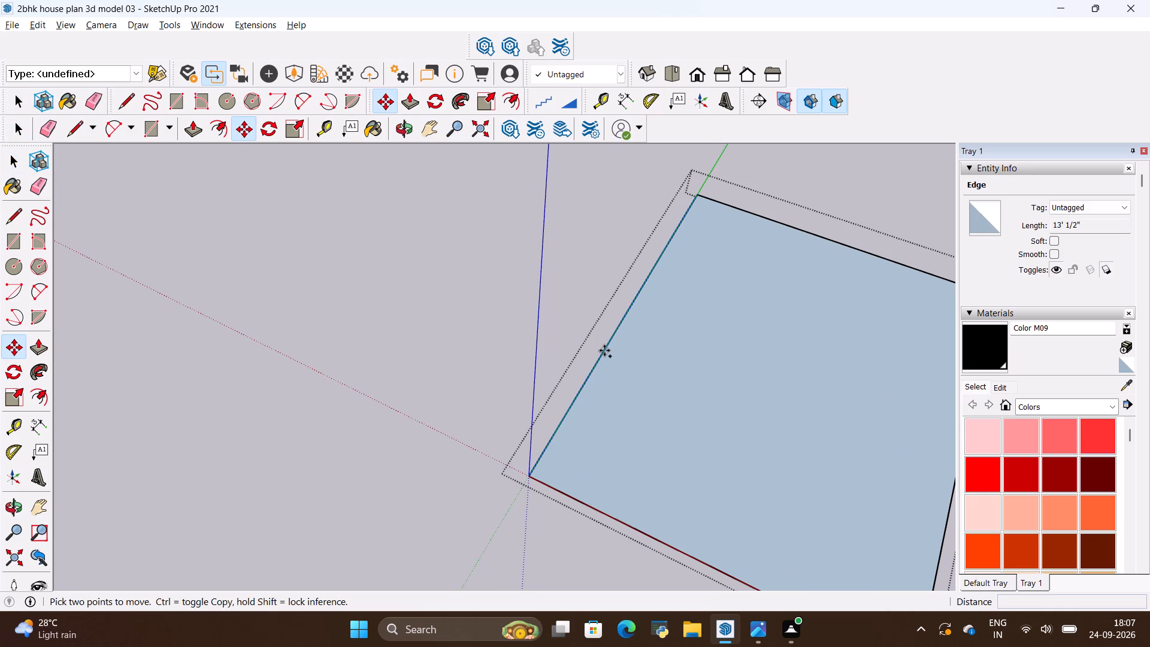
pyautogui.click(603, 349)
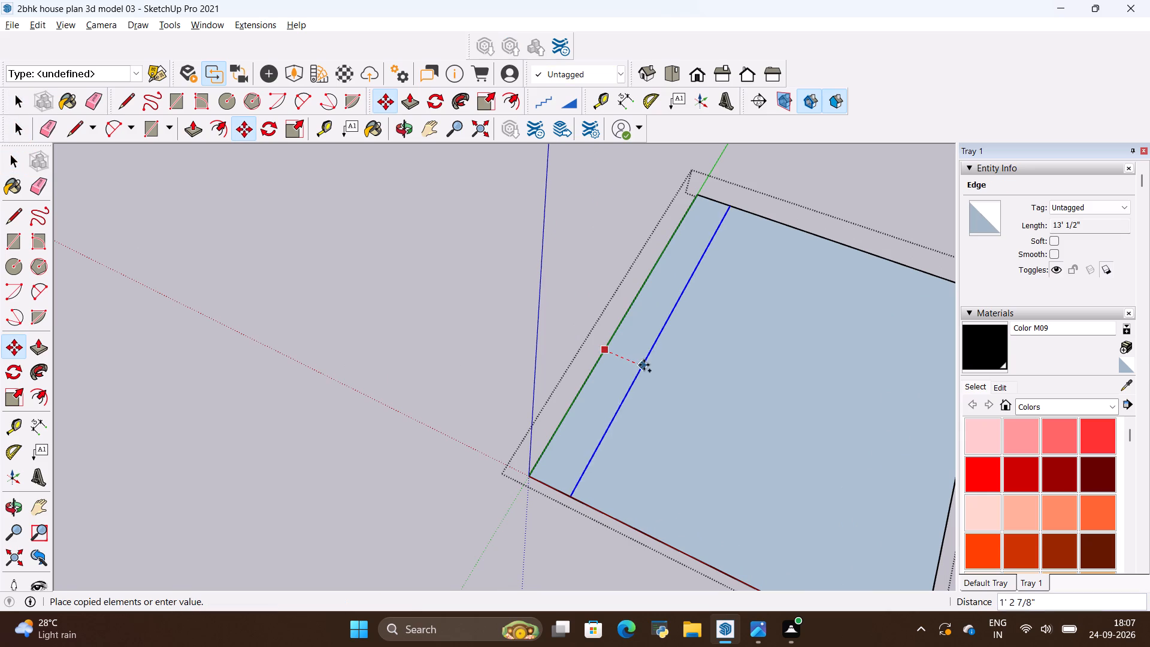
pyautogui.press('BackSpace')
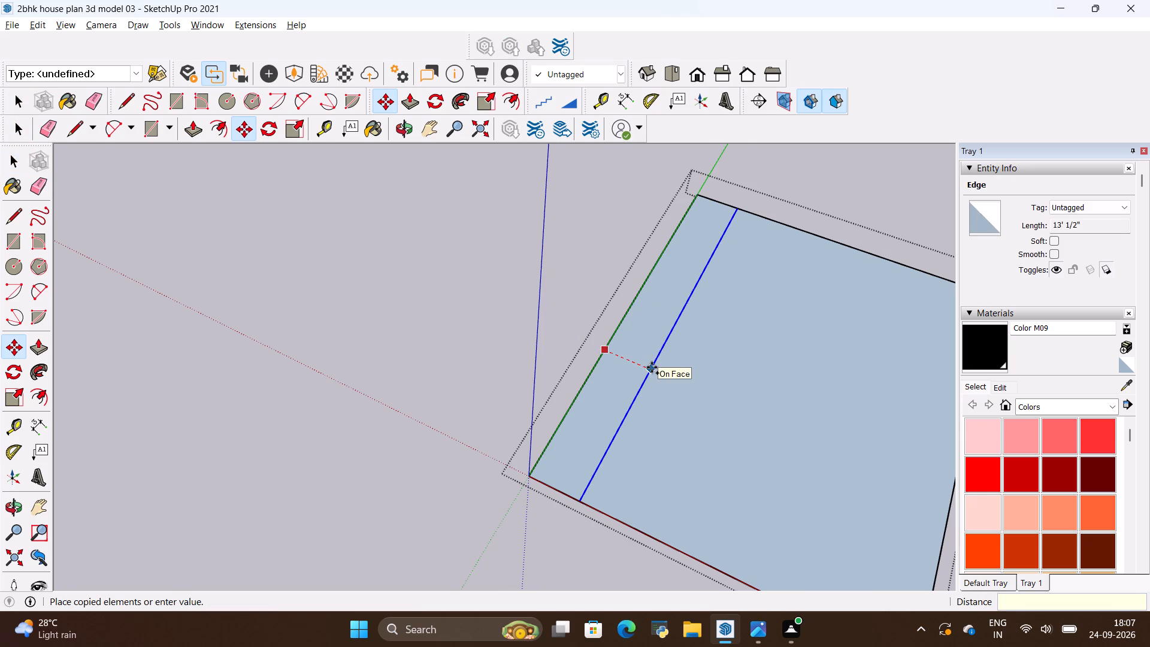
pyautogui.write('24')
pyautogui.hotkey('shift', '"')
pyautogui.press('Return')
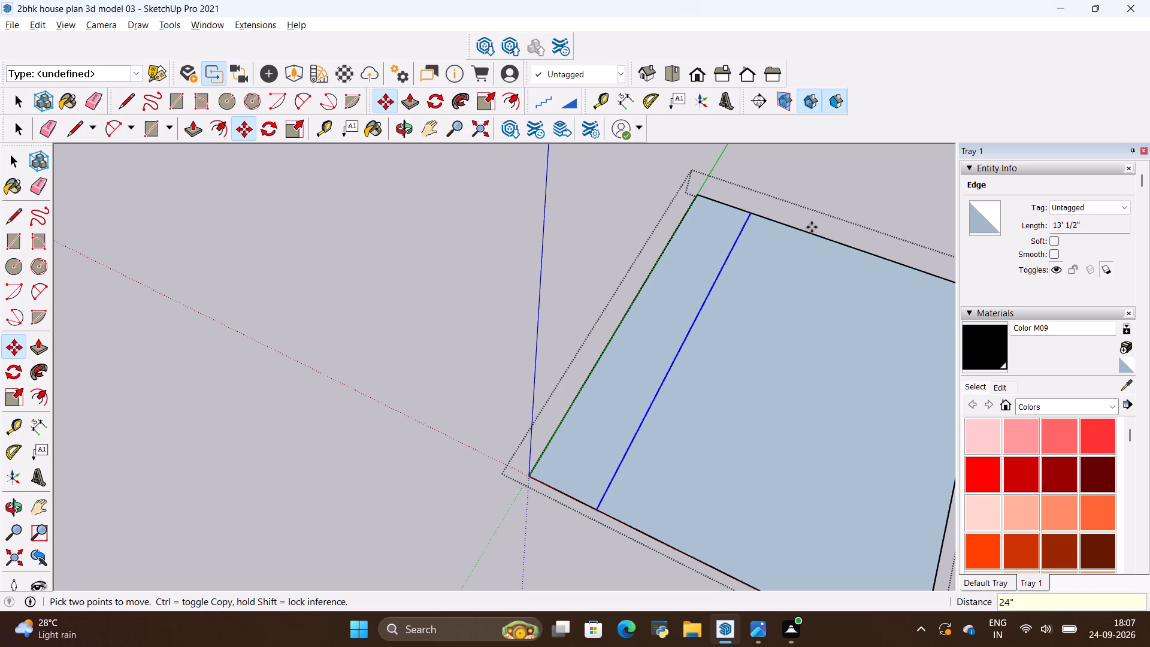
pyautogui.click(812, 234)
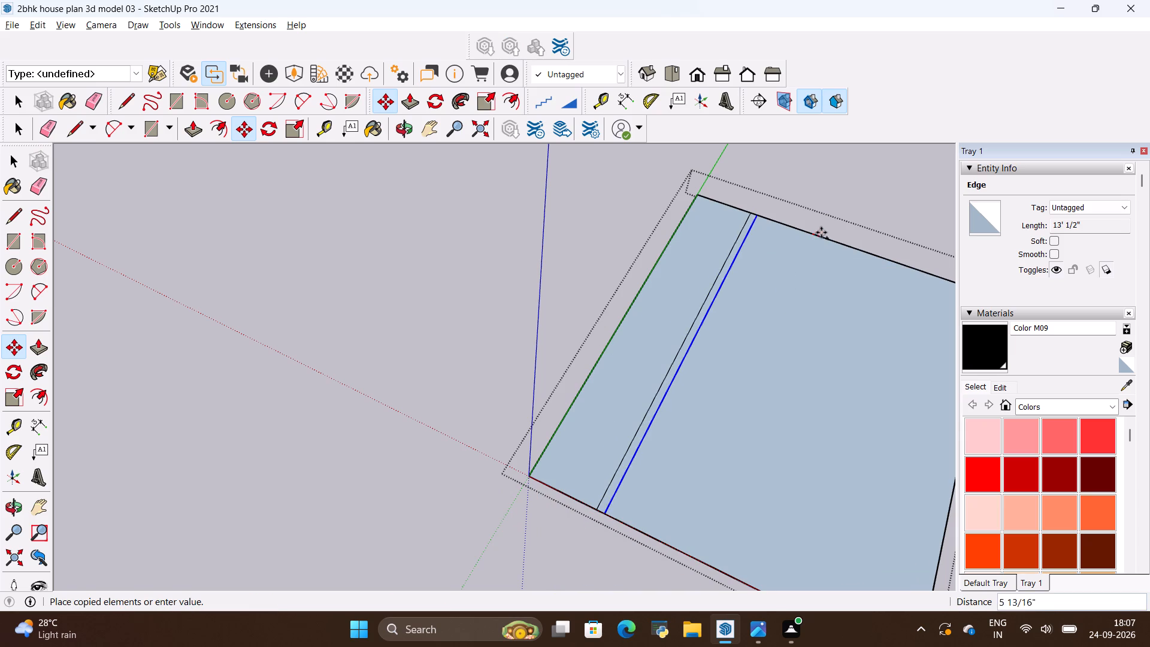
pyautogui.press('Escape')
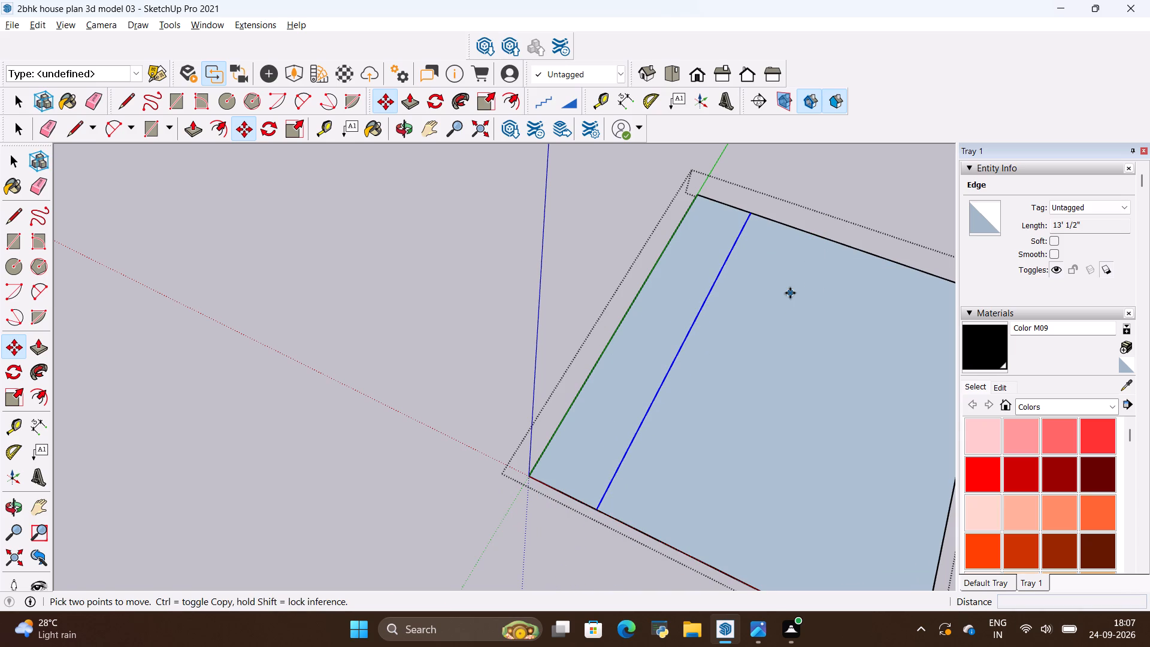
pyautogui.press('space')
pyautogui.press('space')
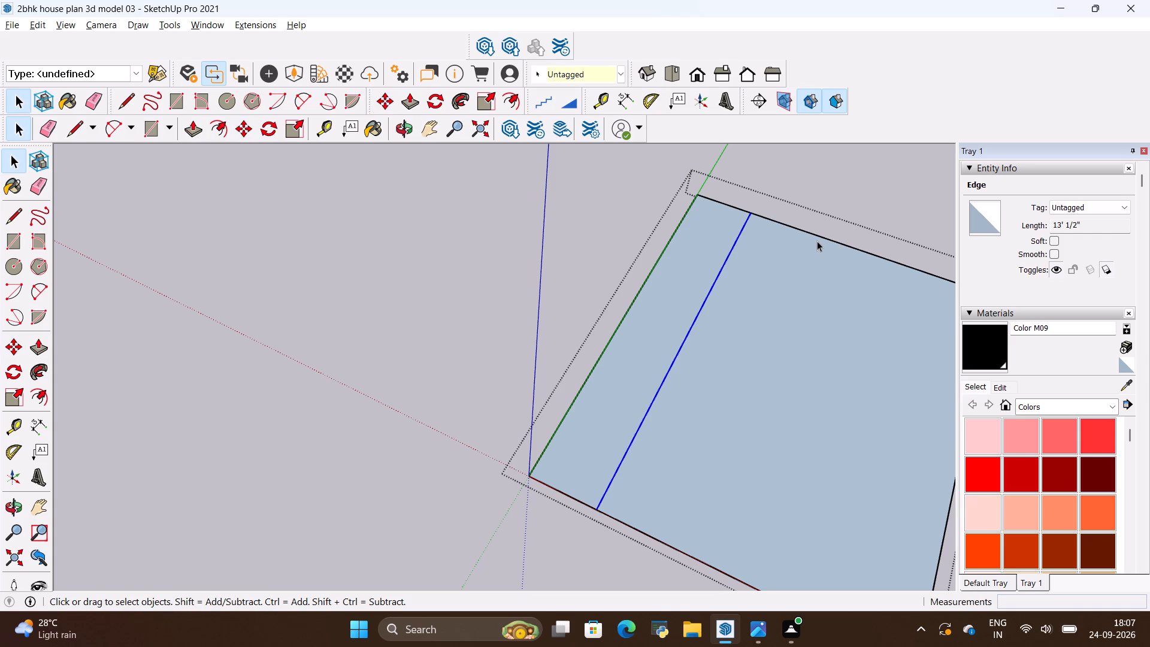
# Copy the remaining segment of the floor's far edge, beyond the 24" strip, 2' inward along the green axis.
pyautogui.click(821, 234)
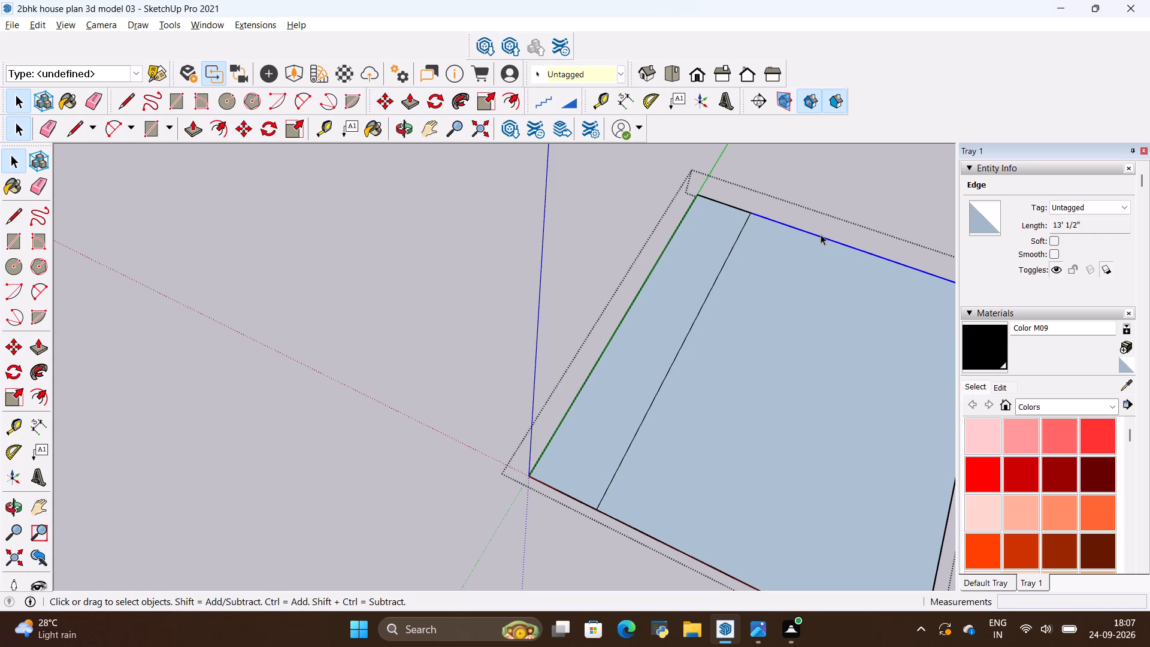
pyautogui.press('m')
pyautogui.click(821, 239)
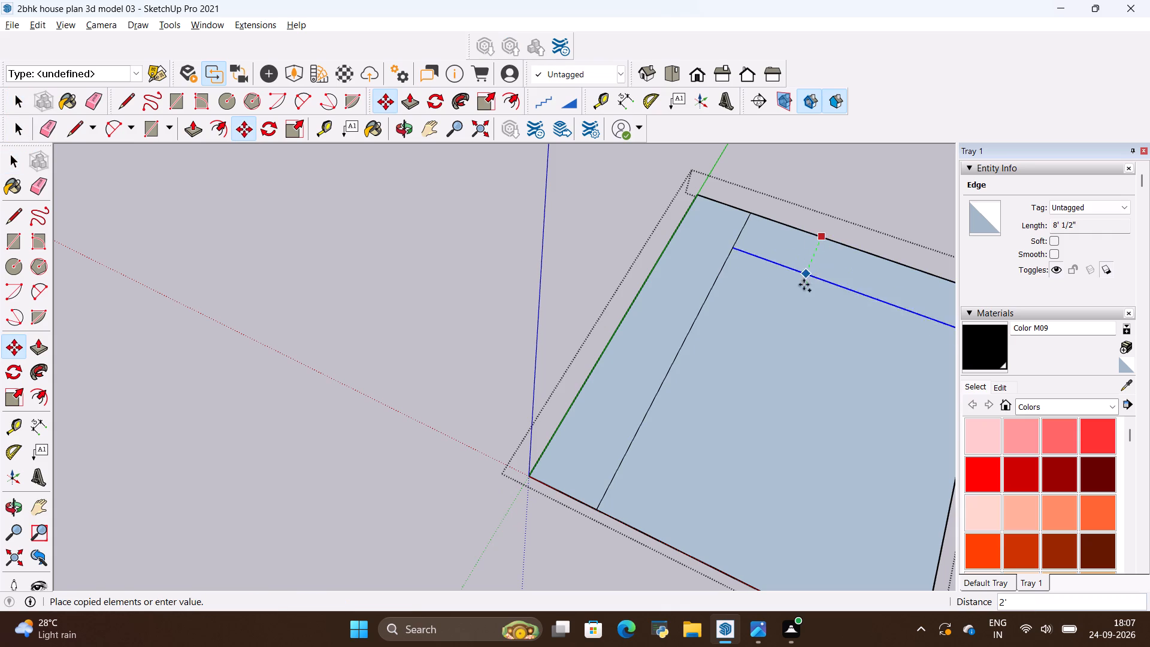
pyautogui.press('BackSpace')
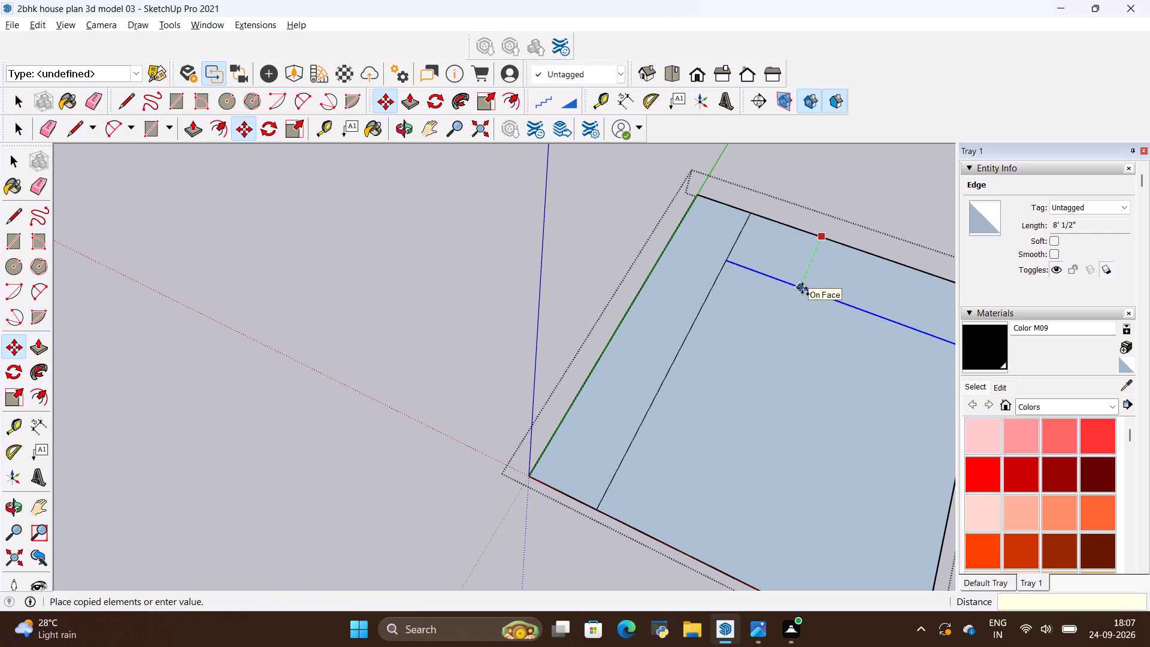
pyautogui.write("2'")
pyautogui.press('Return')
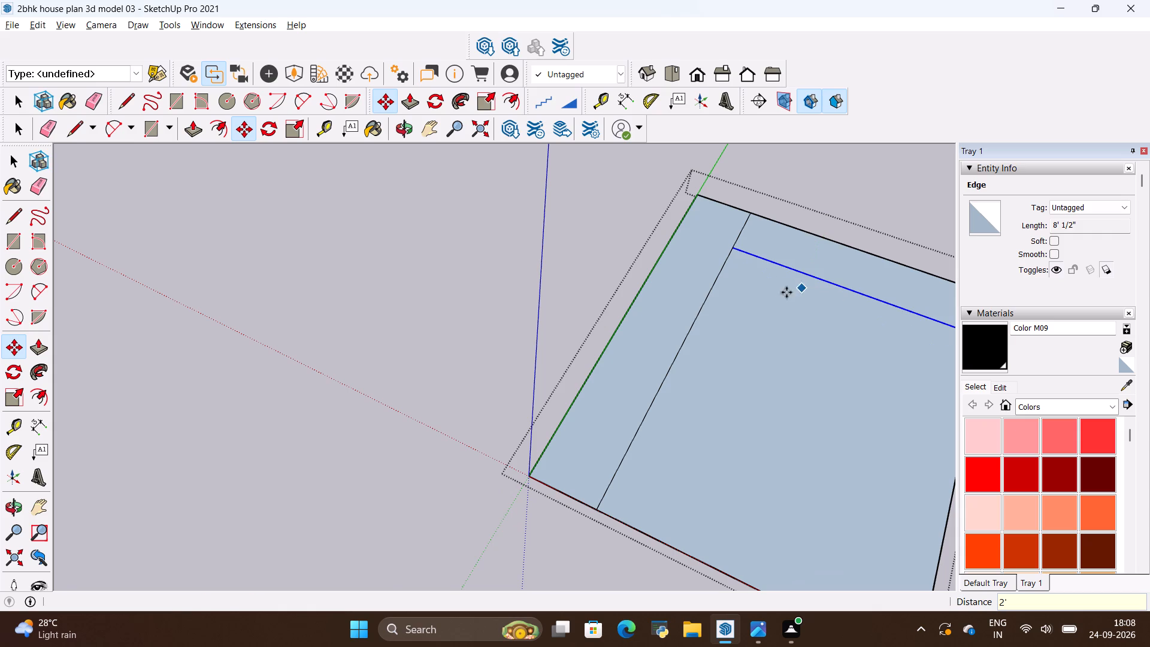
pyautogui.scroll(3, 743, 247)
pyautogui.scroll(-5, 767, 320)
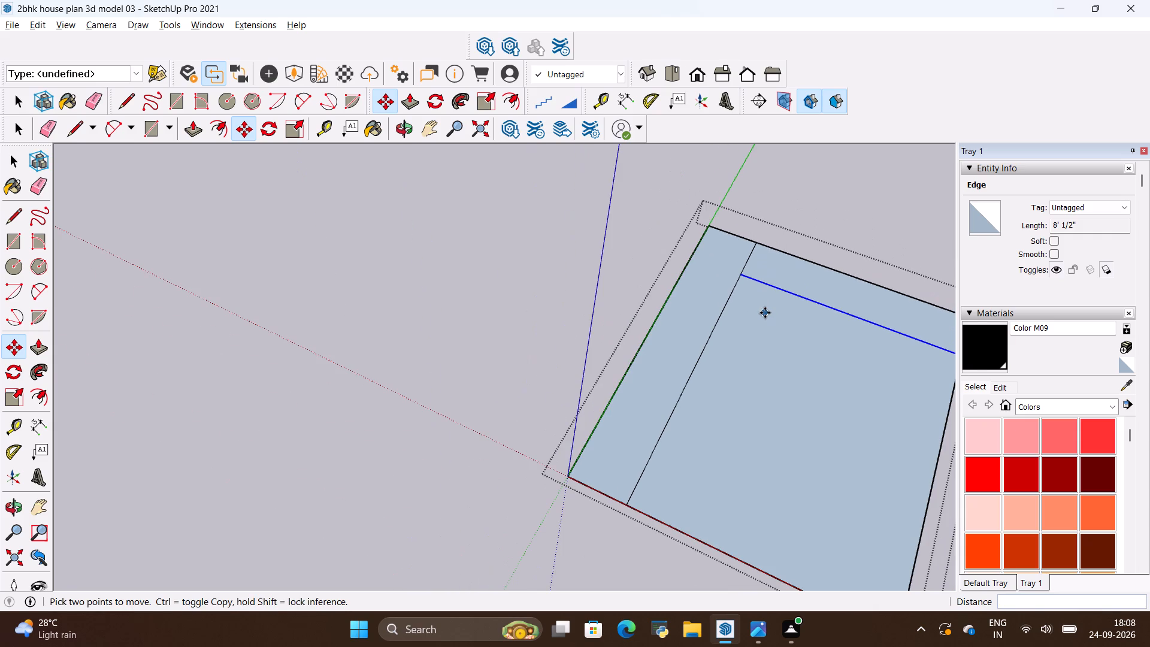
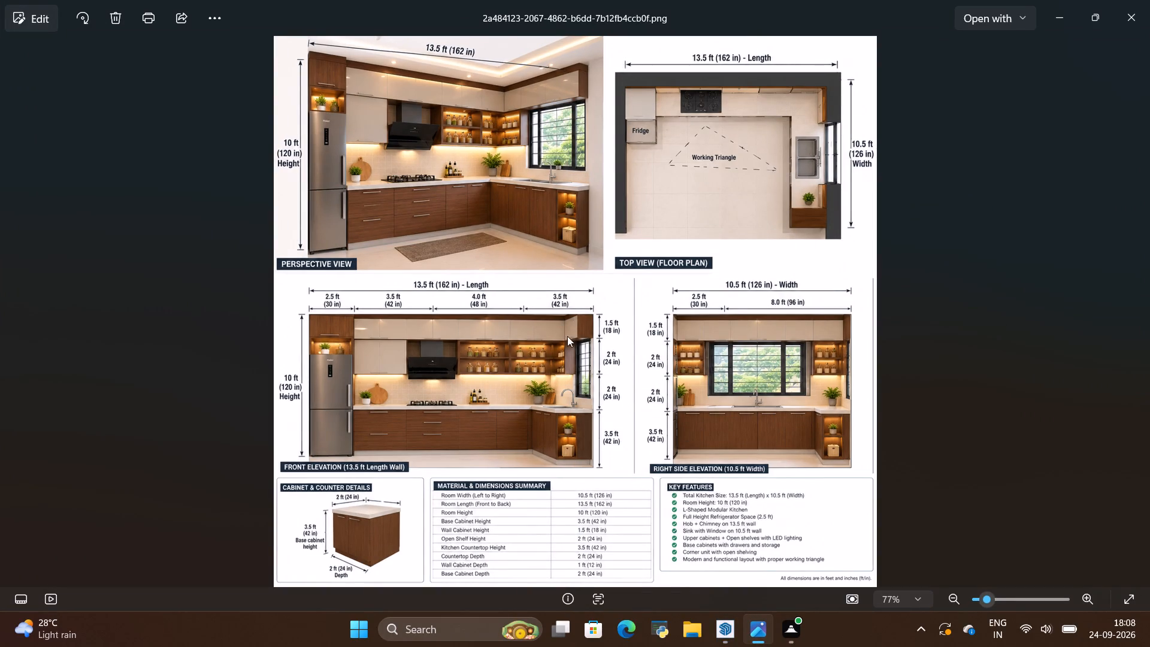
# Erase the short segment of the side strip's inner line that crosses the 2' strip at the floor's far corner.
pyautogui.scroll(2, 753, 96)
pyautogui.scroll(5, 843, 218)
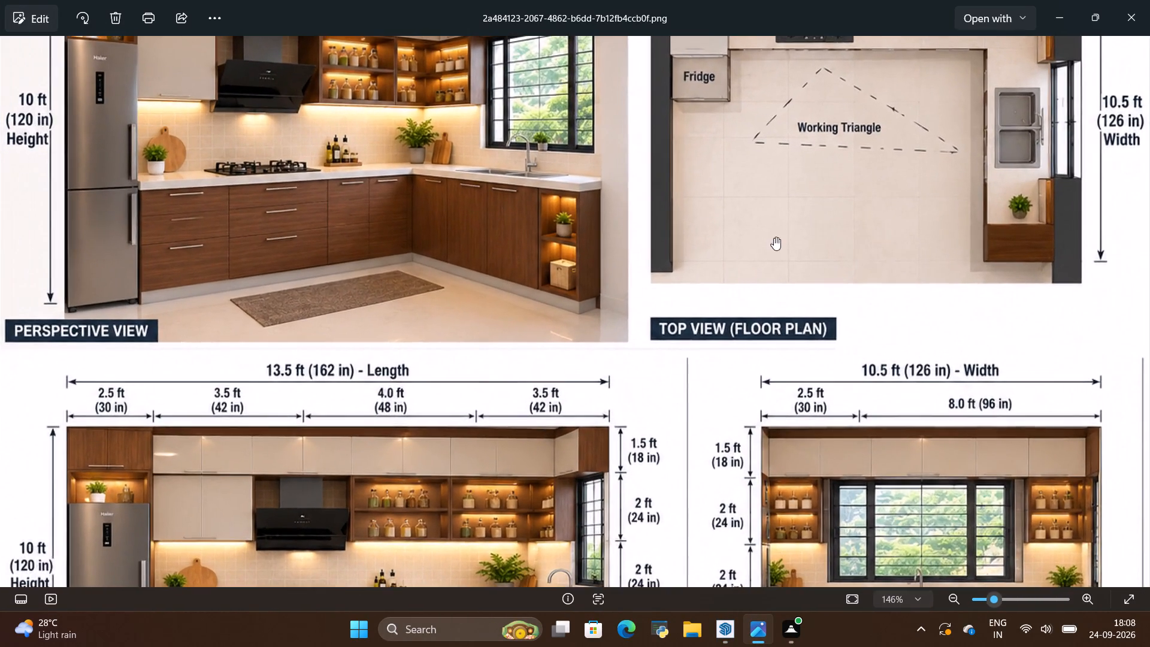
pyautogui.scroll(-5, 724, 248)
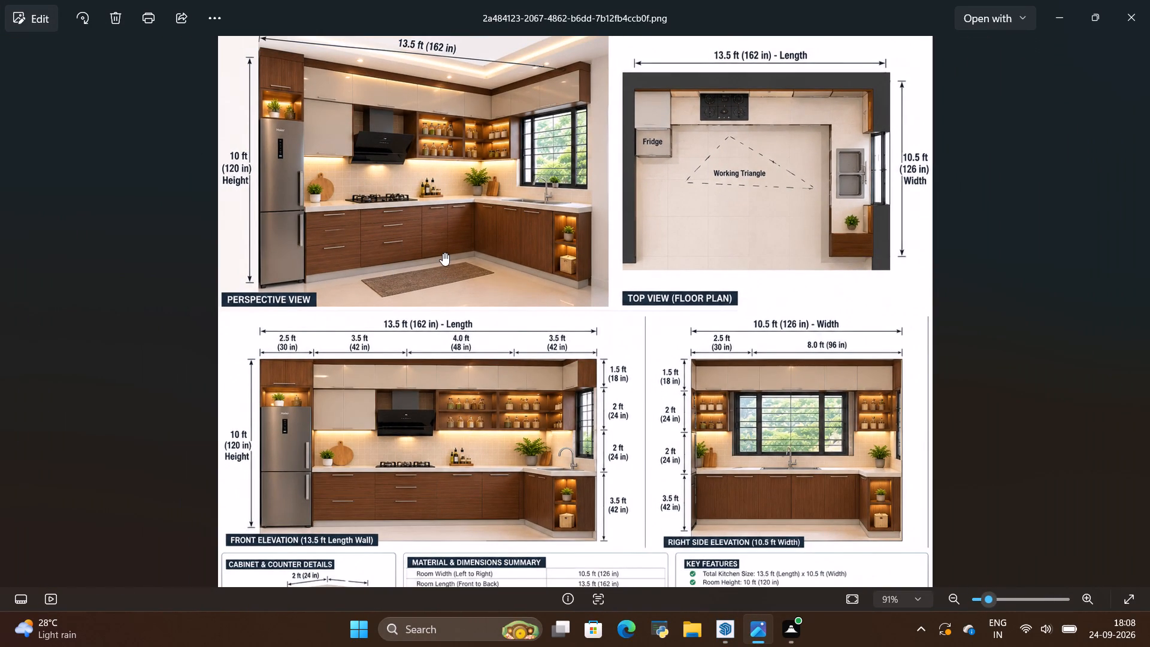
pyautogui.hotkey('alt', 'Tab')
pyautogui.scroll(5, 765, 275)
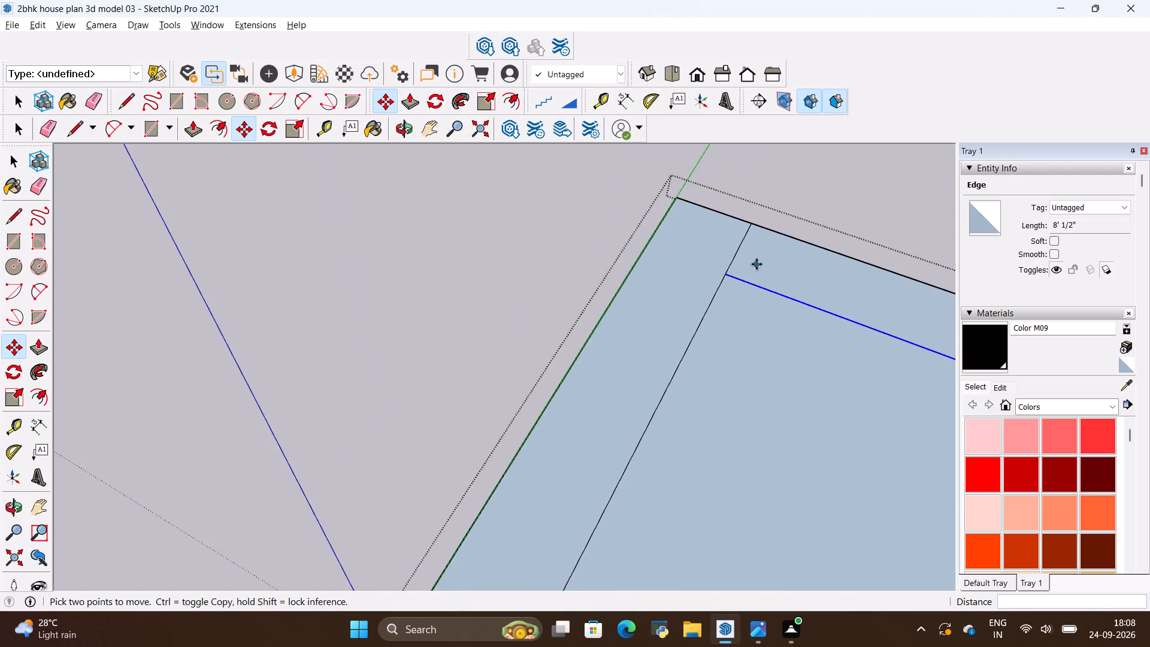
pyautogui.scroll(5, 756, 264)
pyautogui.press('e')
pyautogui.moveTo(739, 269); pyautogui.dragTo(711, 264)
# Copy the 2' edge at the near end of the side strip 30" inward along the green axis to mark the fridge bay.
pyautogui.hotkey('alt', 'Tab')
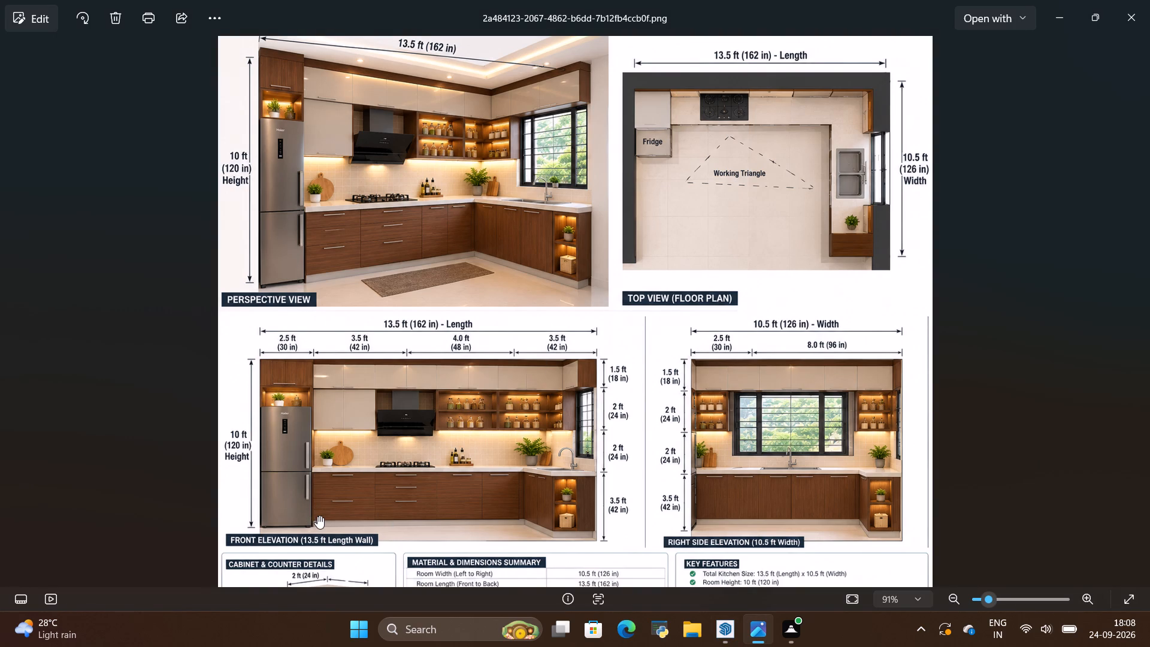
pyautogui.scroll(5, 337, 531)
pyautogui.scroll(4, 248, 498)
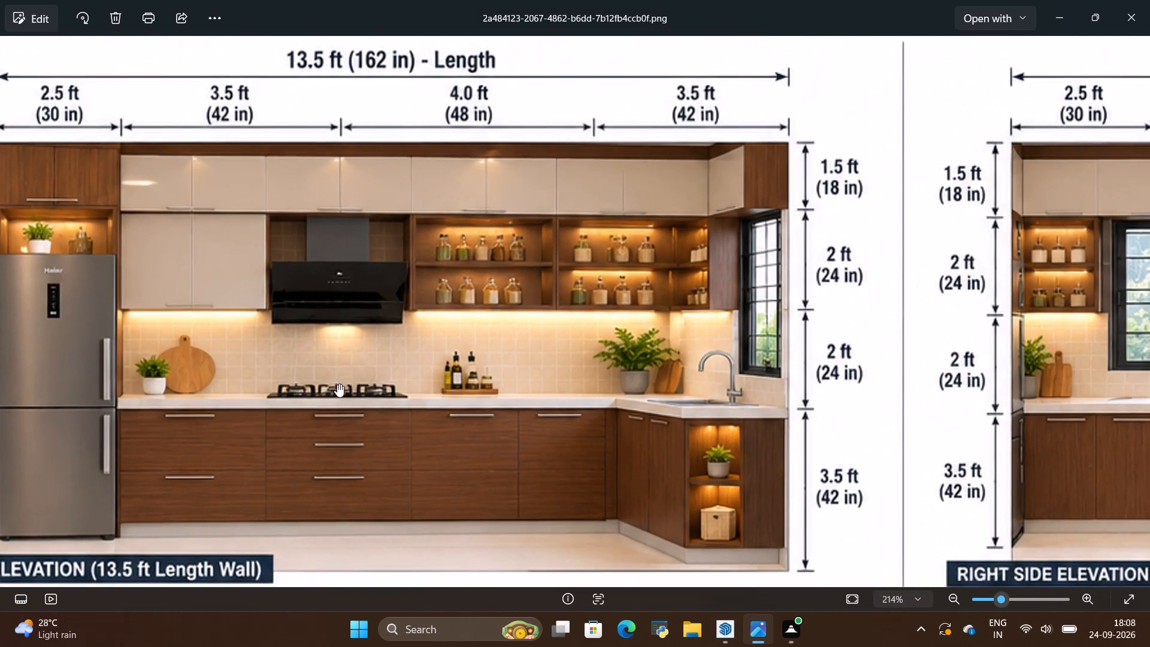
pyautogui.scroll(-4, 337, 384)
pyautogui.scroll(5, 65, 208)
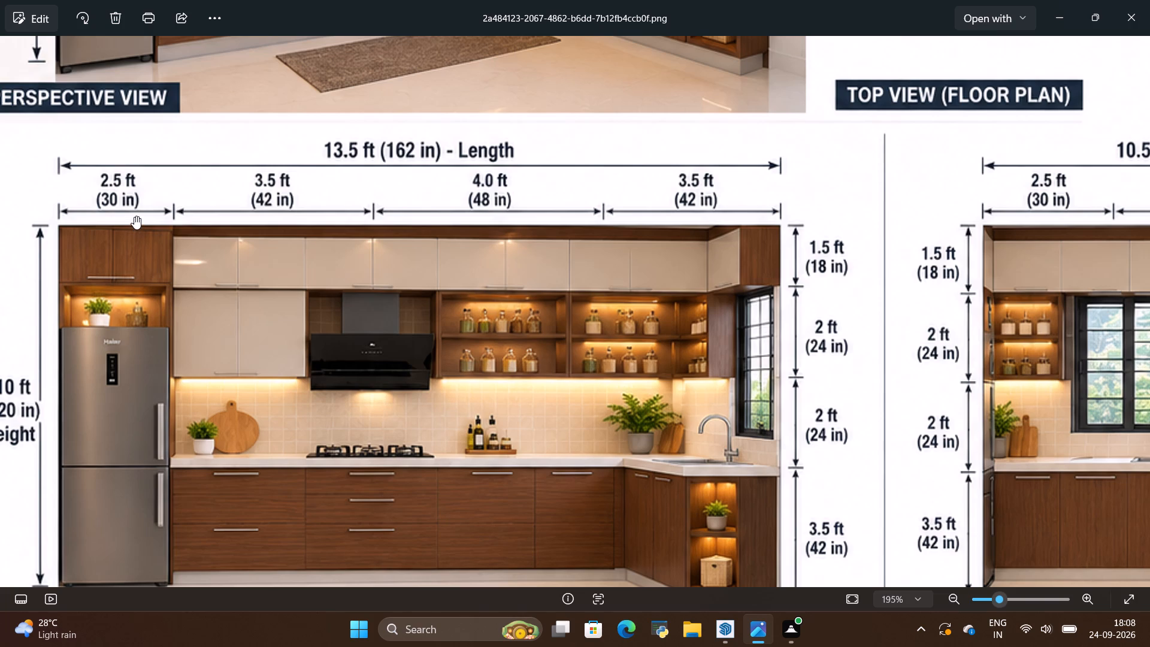
pyautogui.hotkey('alt', 'Tab')
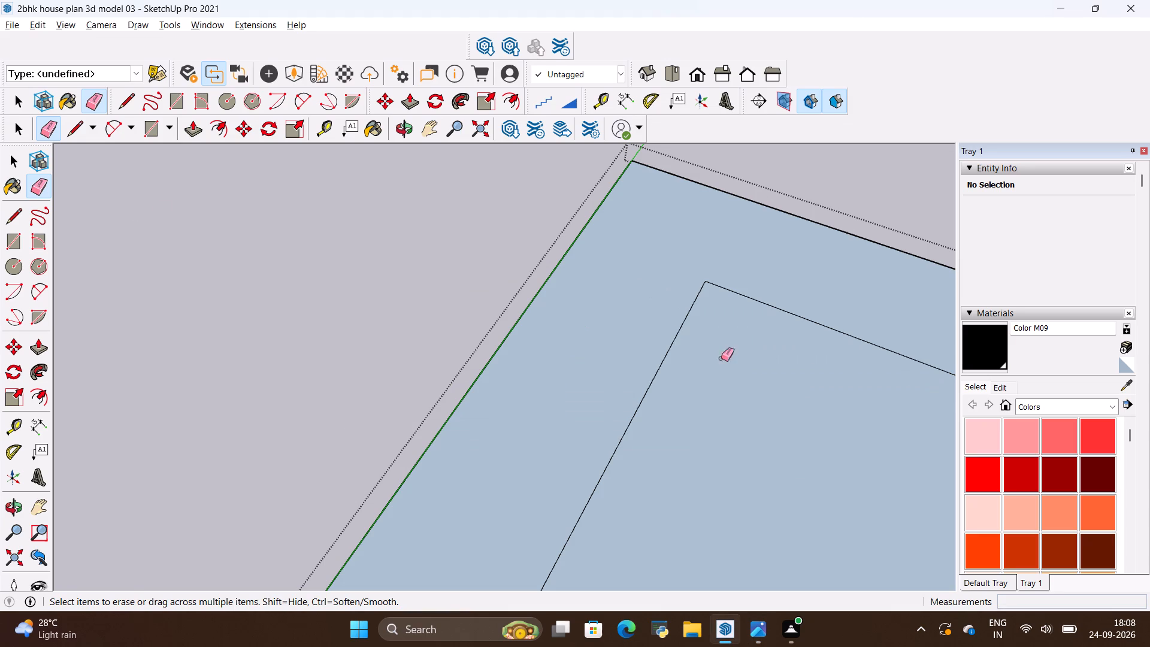
pyautogui.scroll(-12, 691, 347)
pyautogui.scroll(-3, 702, 294)
pyautogui.scroll(3, 624, 522)
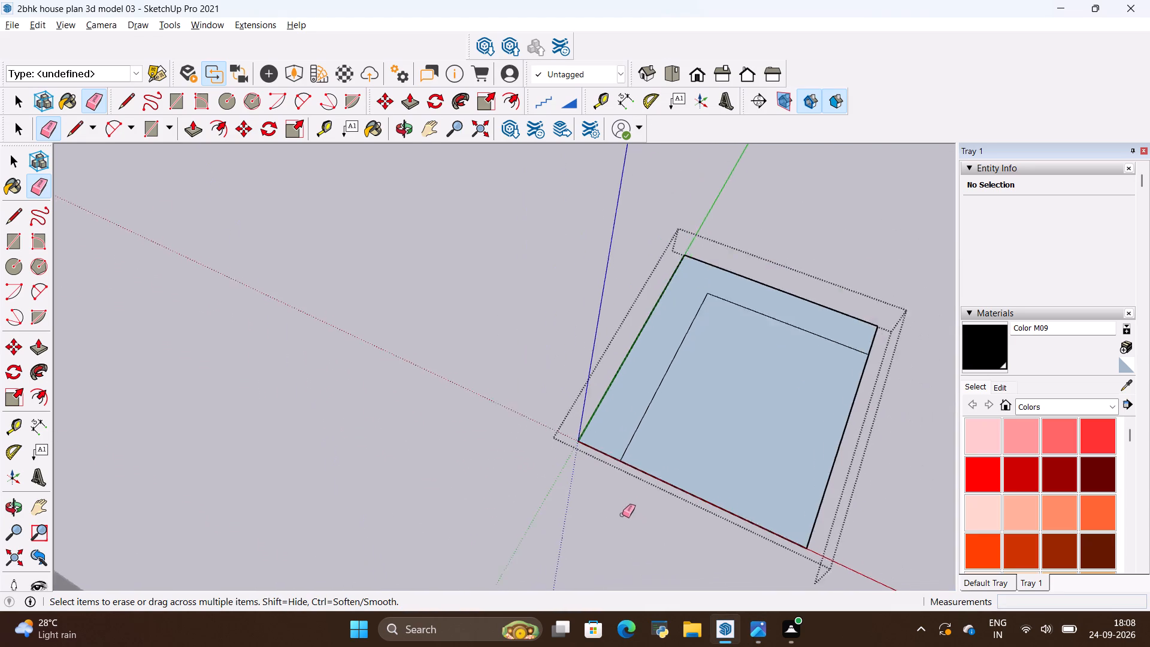
pyautogui.scroll(2, 622, 515)
pyautogui.scroll(9, 588, 428)
pyautogui.press('space')
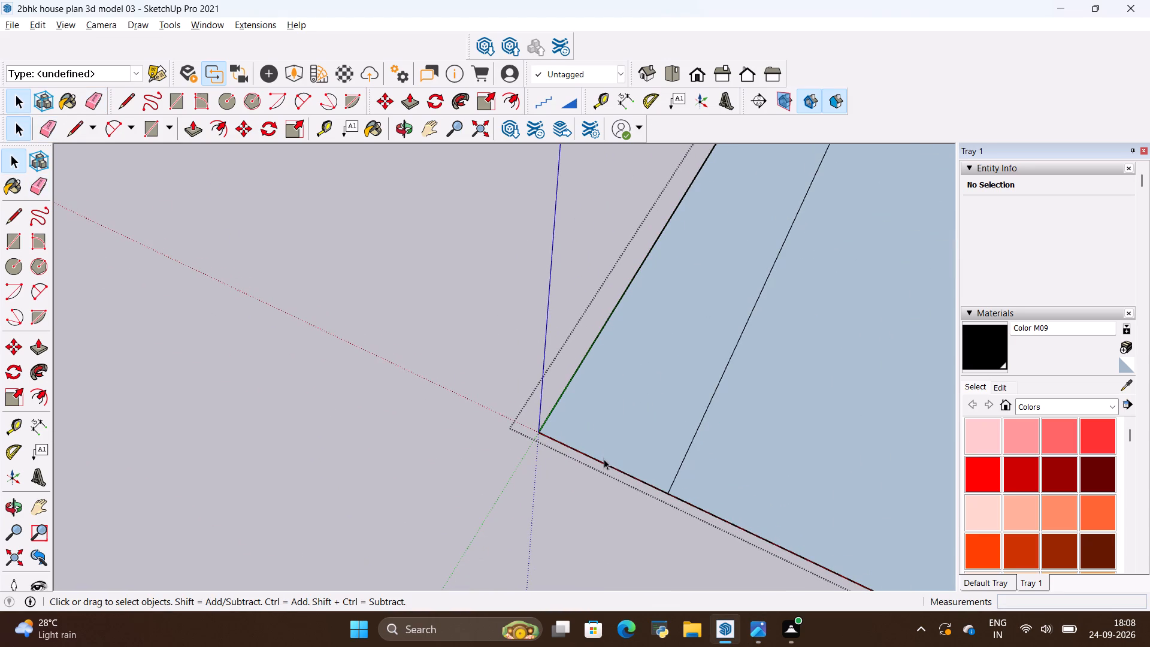
pyautogui.click(604, 459)
pyautogui.click(604, 462)
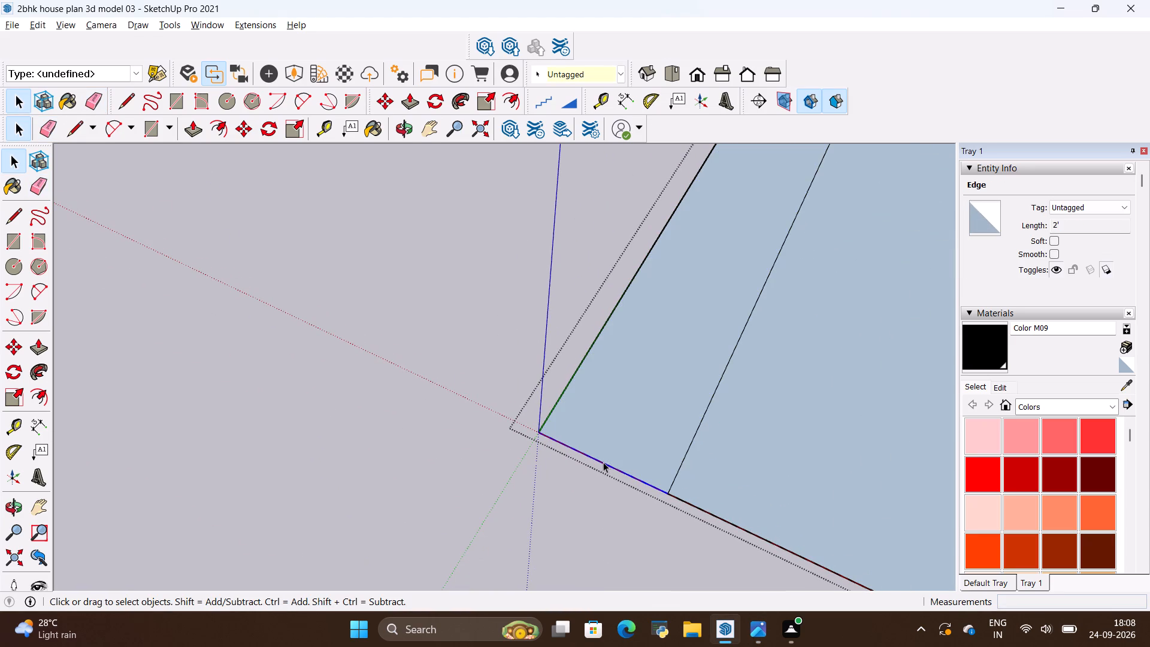
pyautogui.press('m')
pyautogui.click(601, 461)
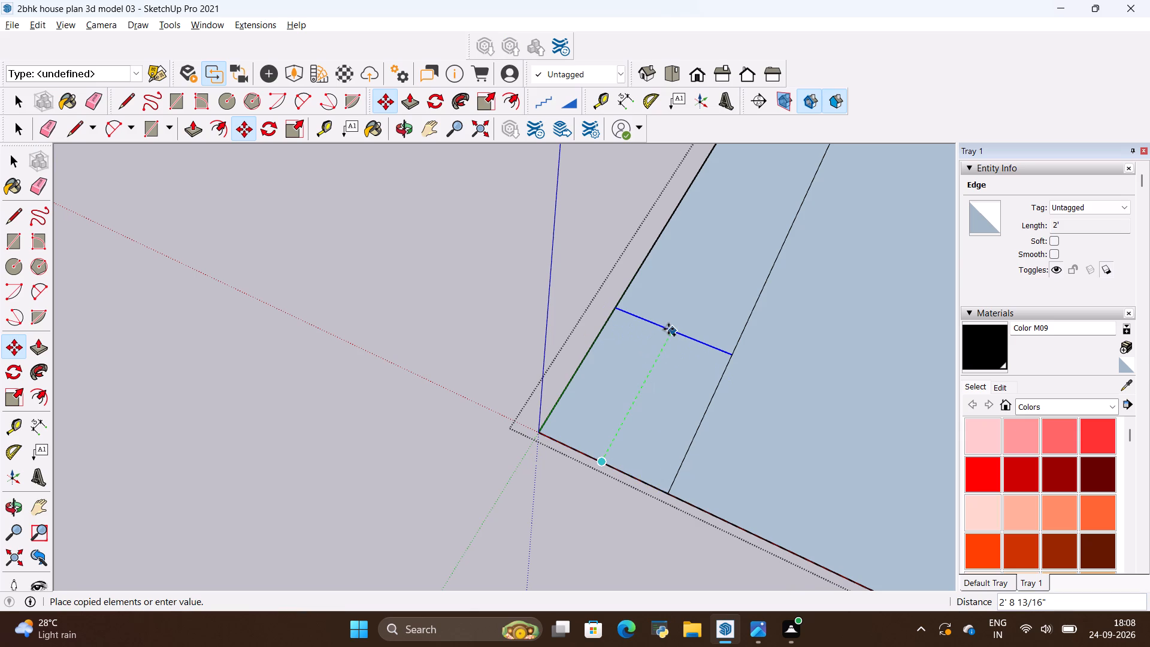
pyautogui.press('BackSpace')
pyautogui.write('30')
pyautogui.hotkey('shift', '"')
pyautogui.press('Return')
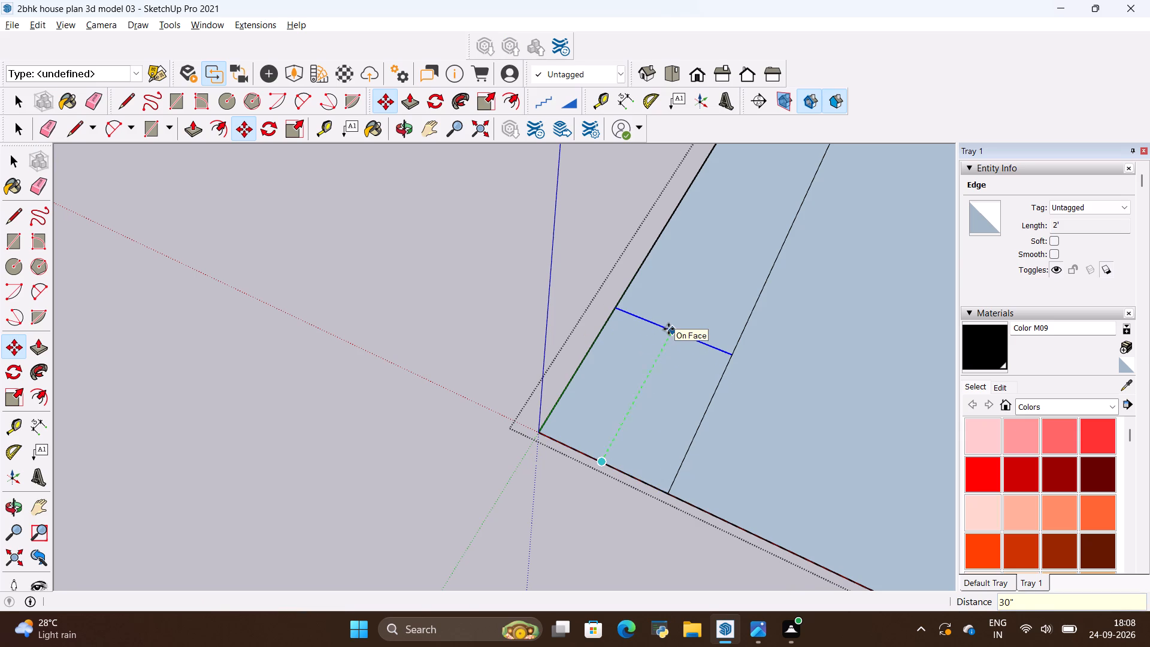
# Examine the front and side elevations and the cabinet dimensions in the kitchen reference image.
pyautogui.scroll(-4, 324, 645)
pyautogui.scroll(-8, 336, 501)
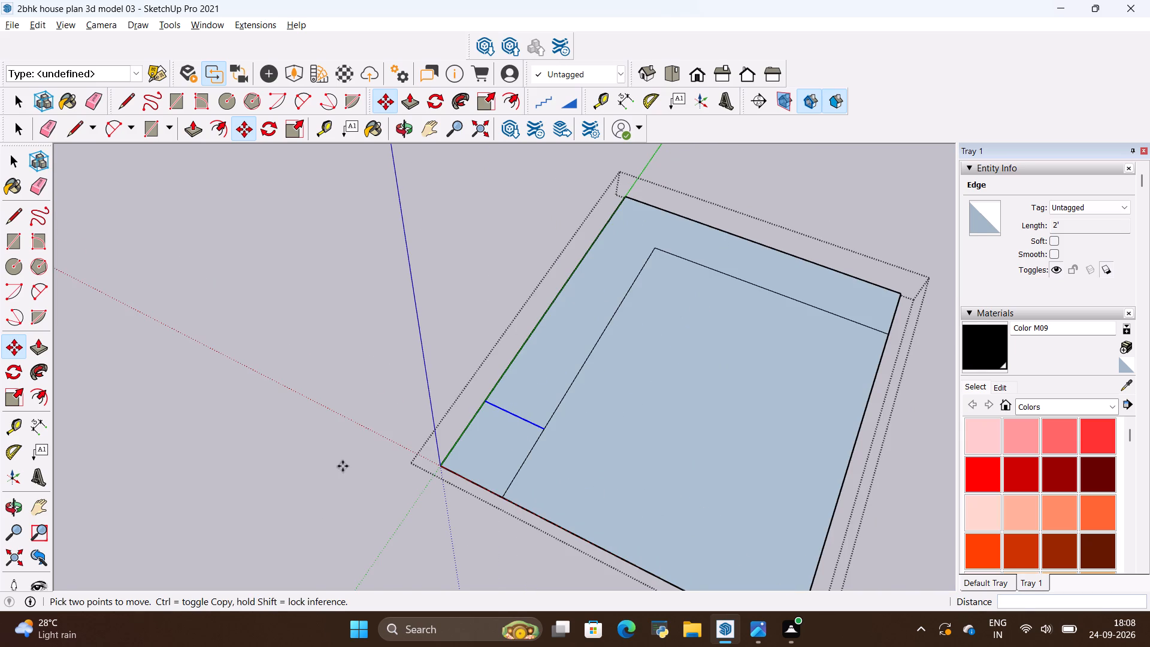
pyautogui.hotkey('alt', 'Tab')
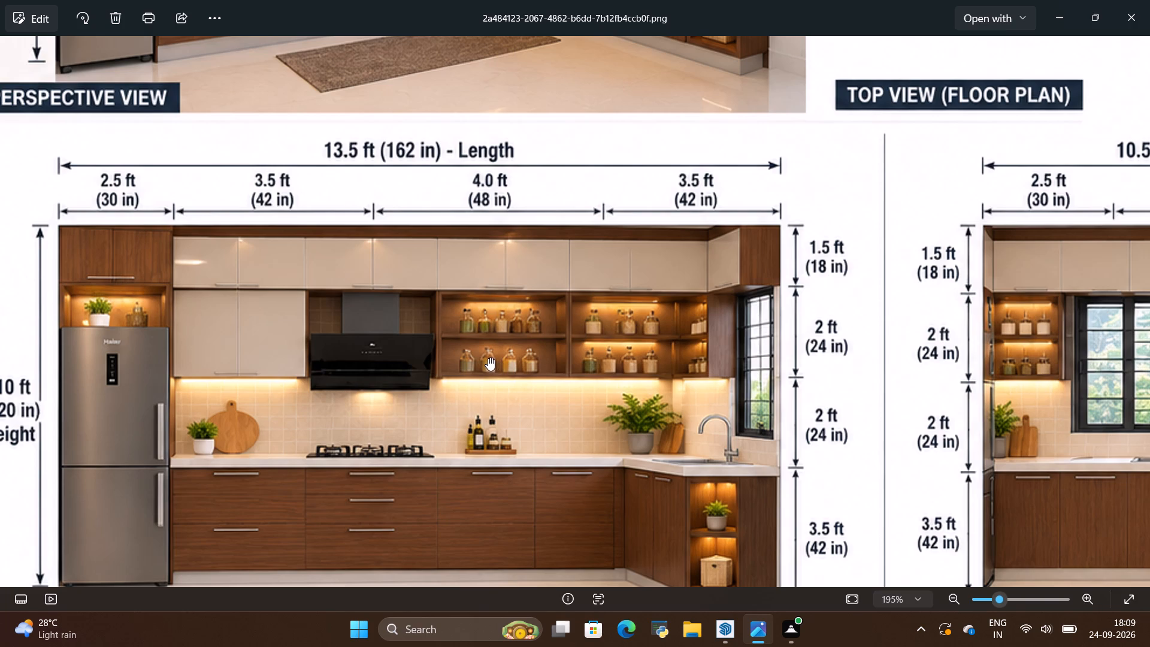
pyautogui.scroll(-4, 485, 356)
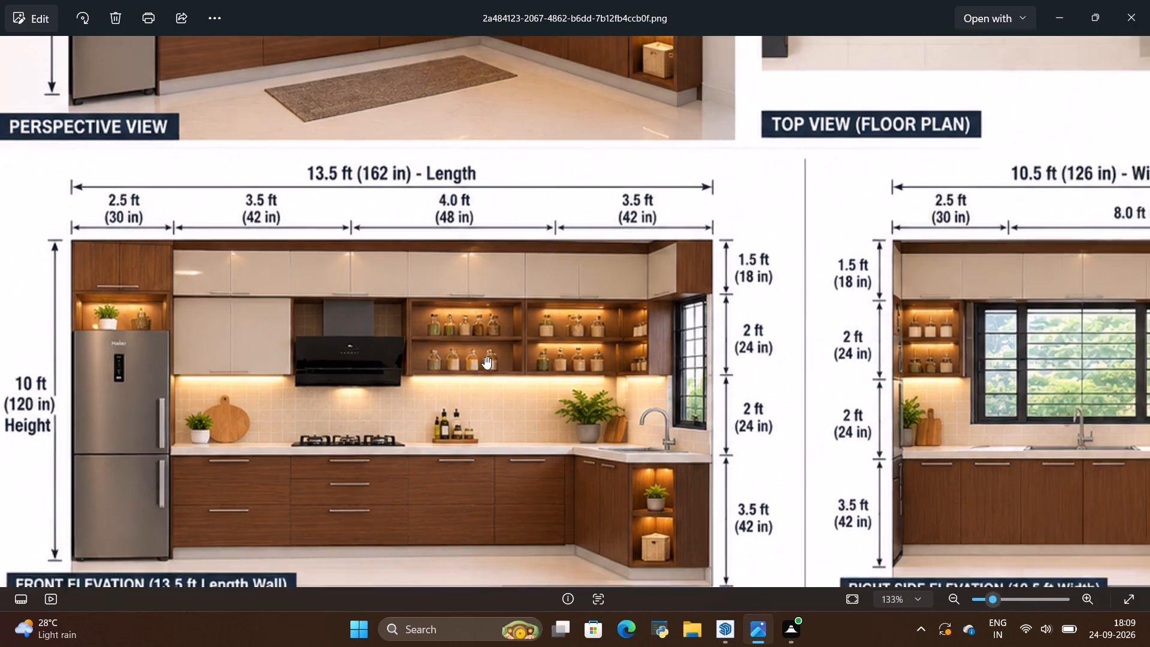
pyautogui.scroll(-7, 485, 356)
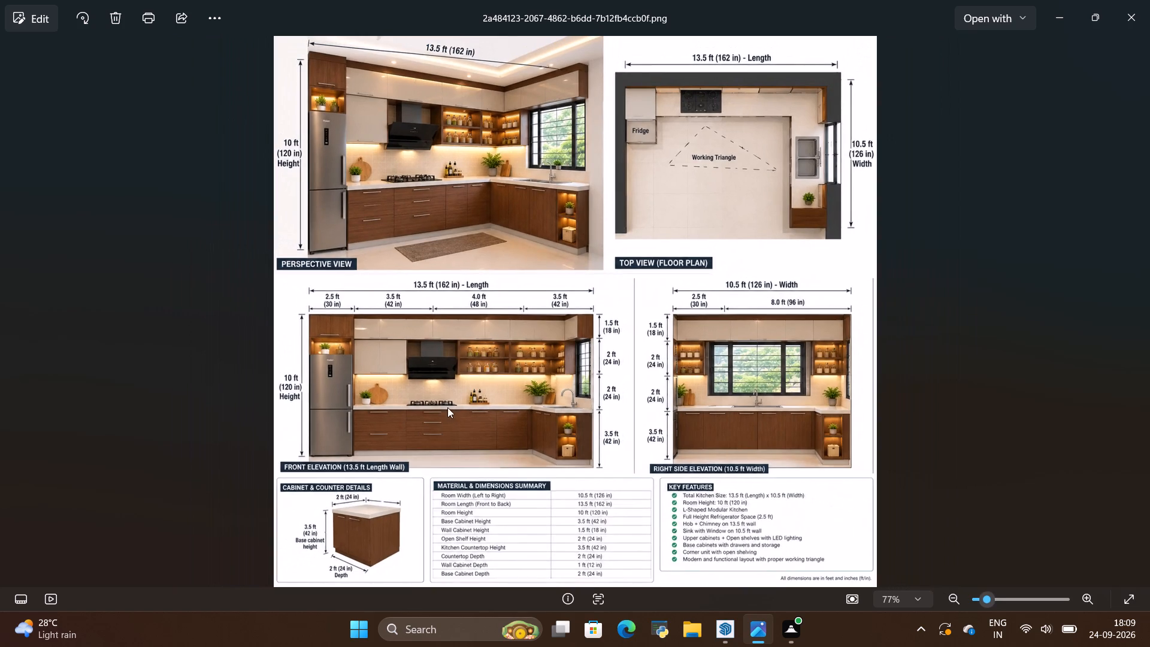
pyautogui.scroll(10, 423, 430)
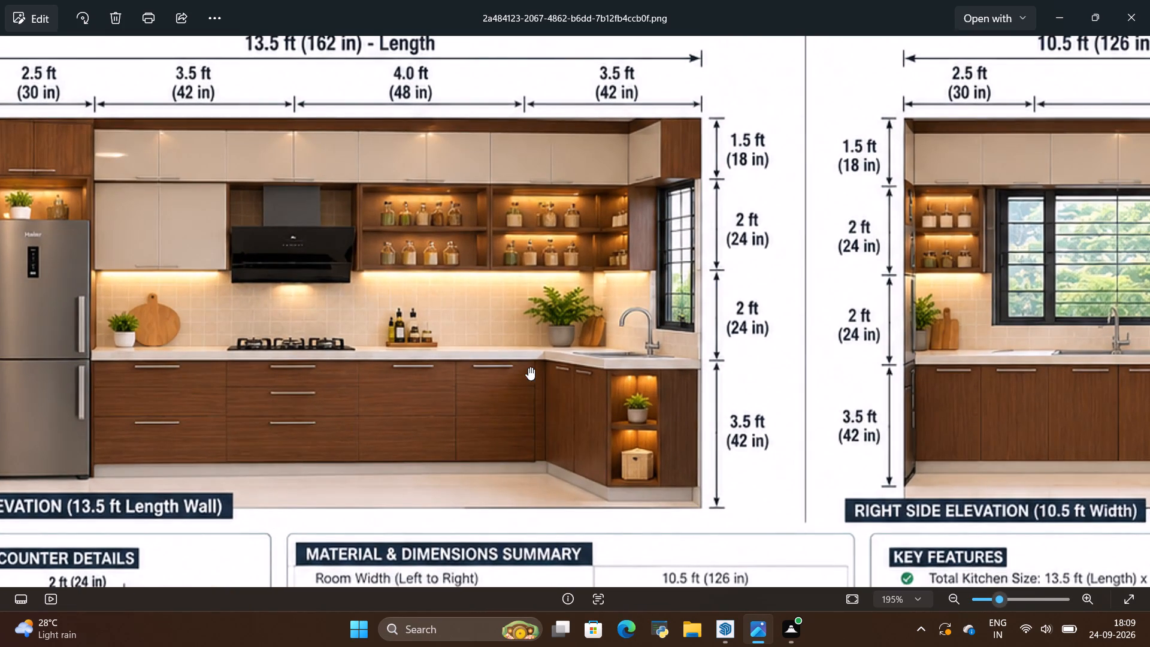
pyautogui.scroll(-10, 573, 362)
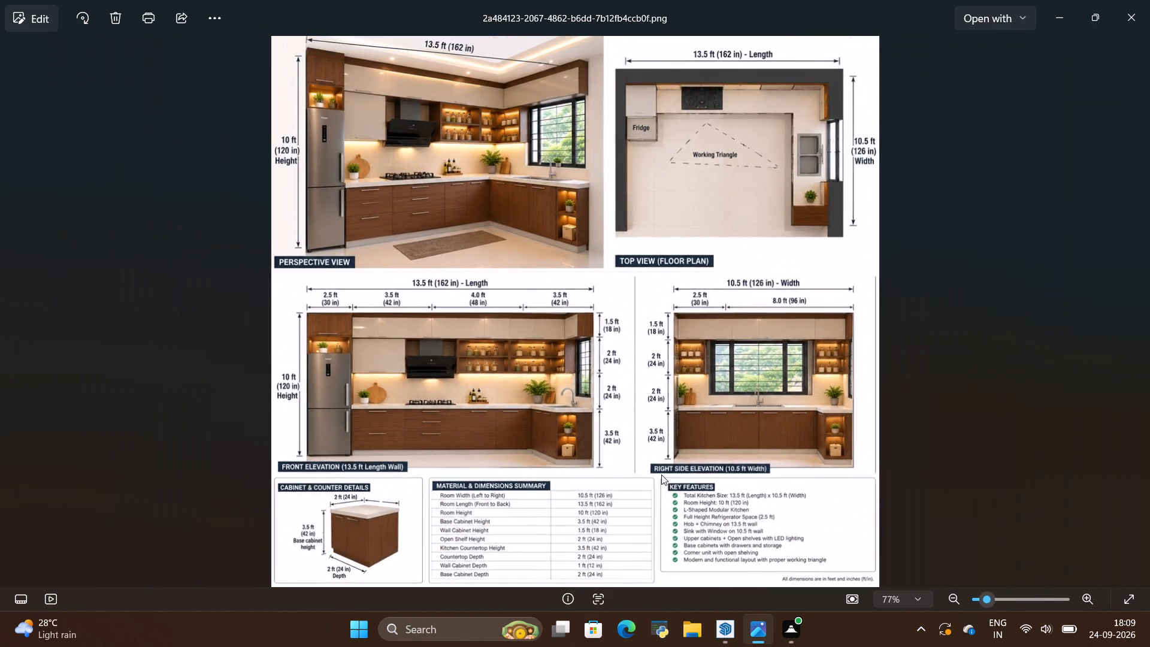
pyautogui.scroll(9, 675, 522)
pyautogui.scroll(-6, 744, 509)
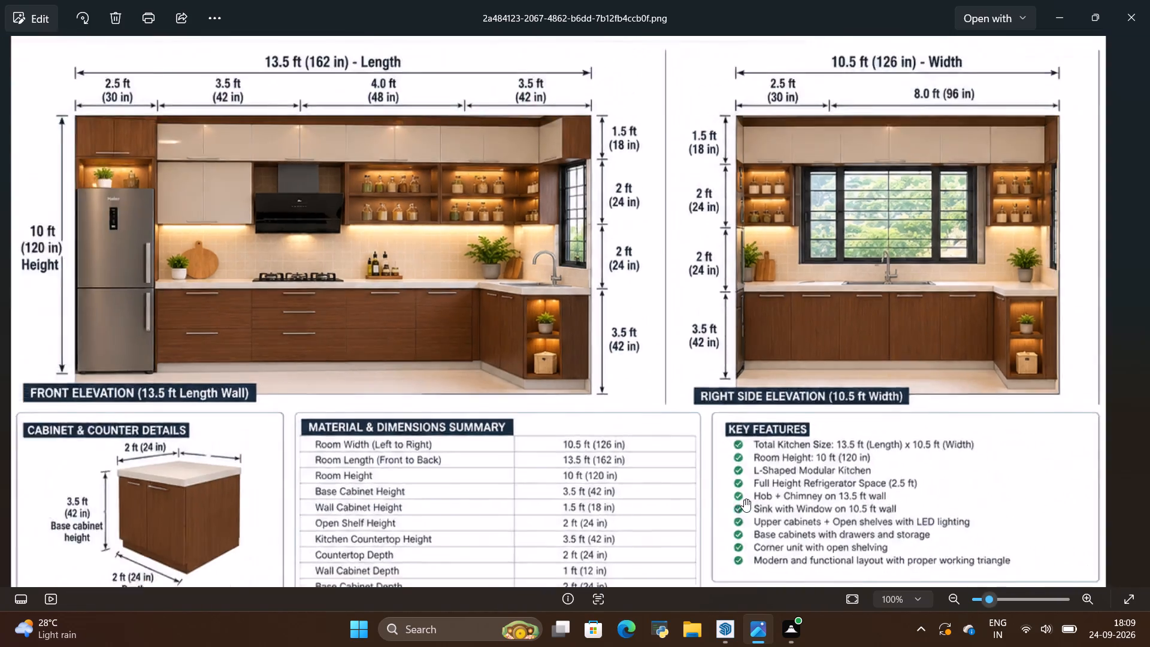
pyautogui.hotkey('alt', 'Tab')
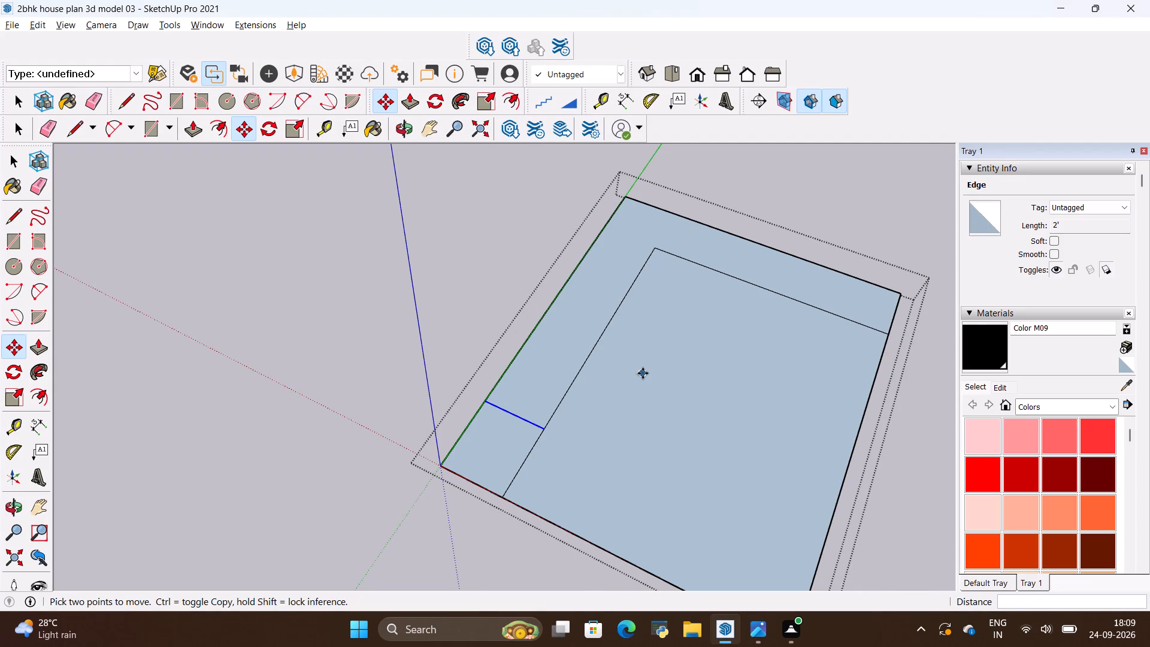
pyautogui.hotkey('alt', 'Tab')
pyautogui.hotkey('alt', 'Tab')
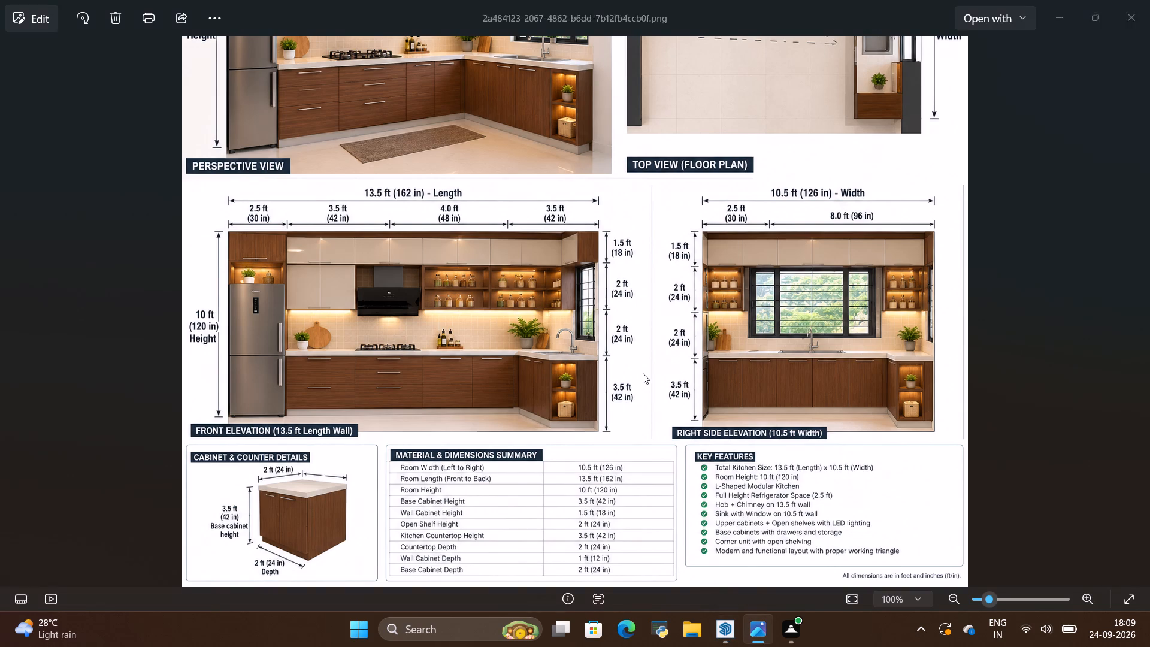
# Draw two 2' lines from the strips' inner corner to the floor's side and far edges, closing off a corner square.
pyautogui.press('l')
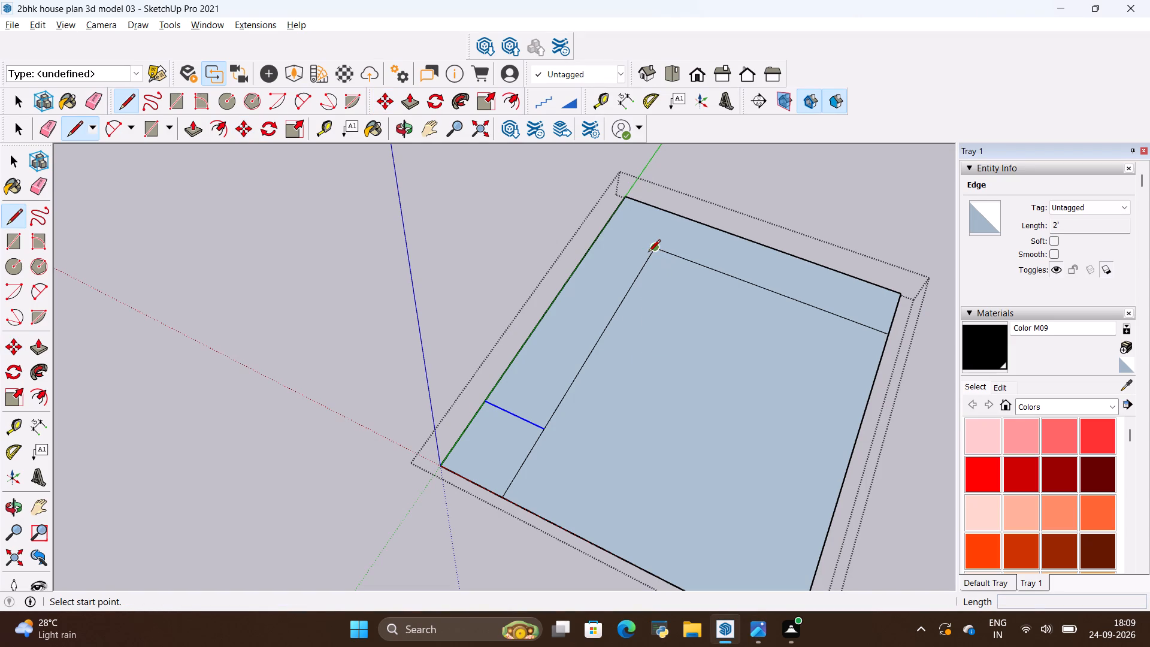
pyautogui.click(648, 253)
pyautogui.click(601, 232)
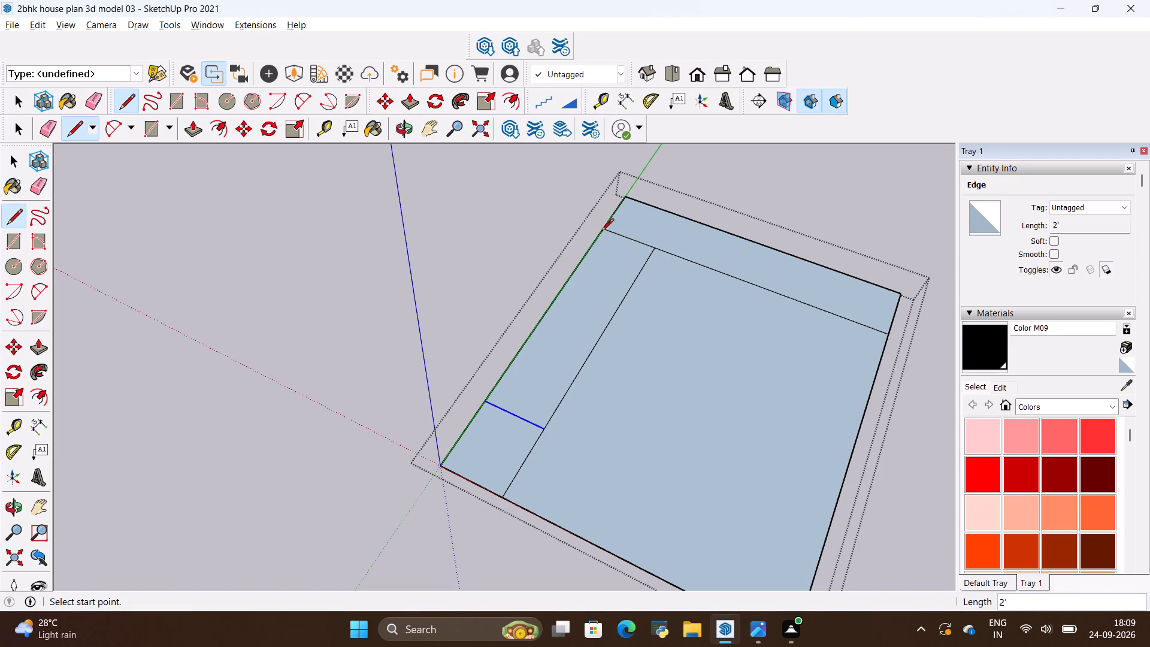
pyautogui.click(659, 250)
pyautogui.click(675, 214)
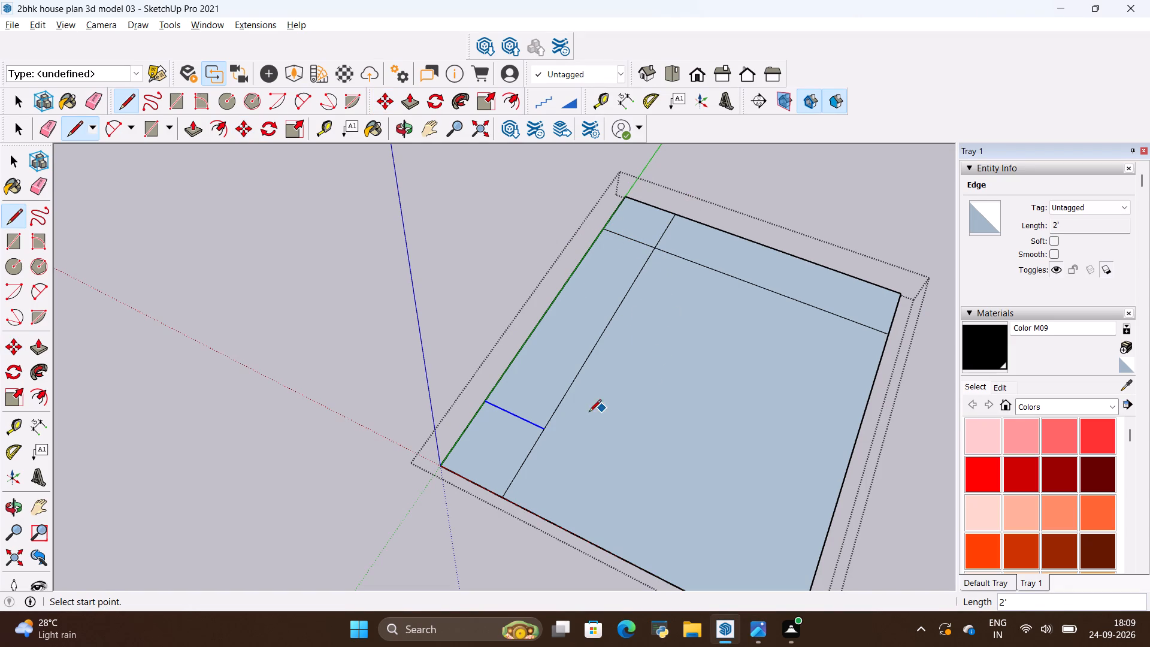
# Examine the base cabinets and their height in the front elevation of the kitchen reference image.
pyautogui.hotkey('alt', 'Tab')
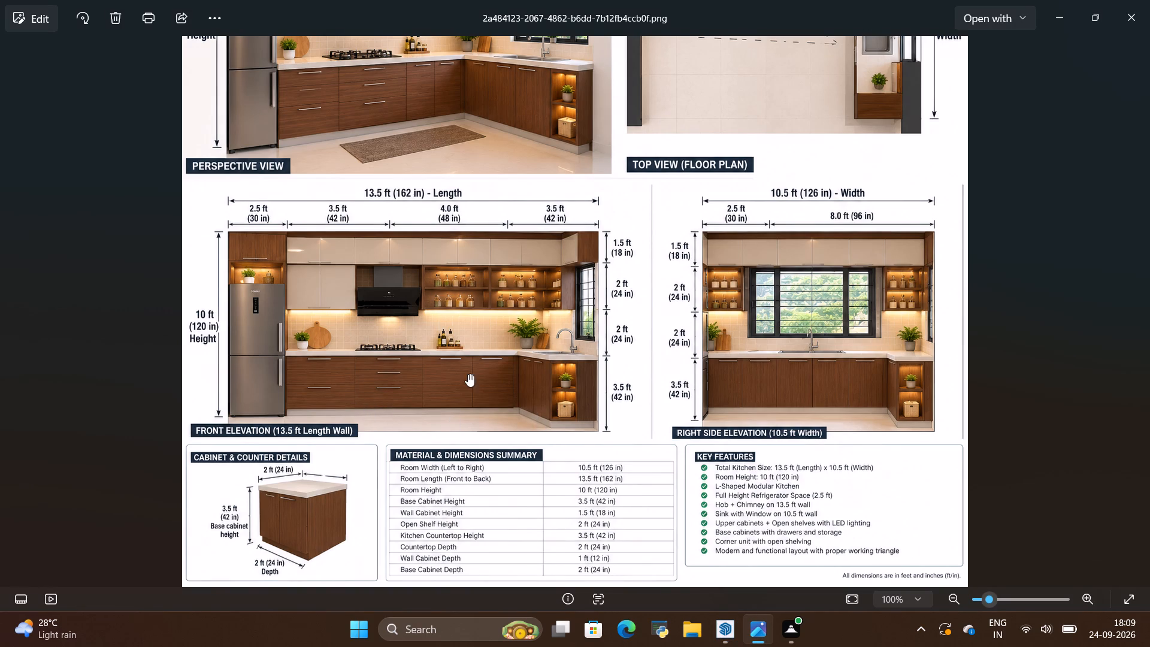
pyautogui.scroll(9, 364, 386)
pyautogui.scroll(1, 204, 397)
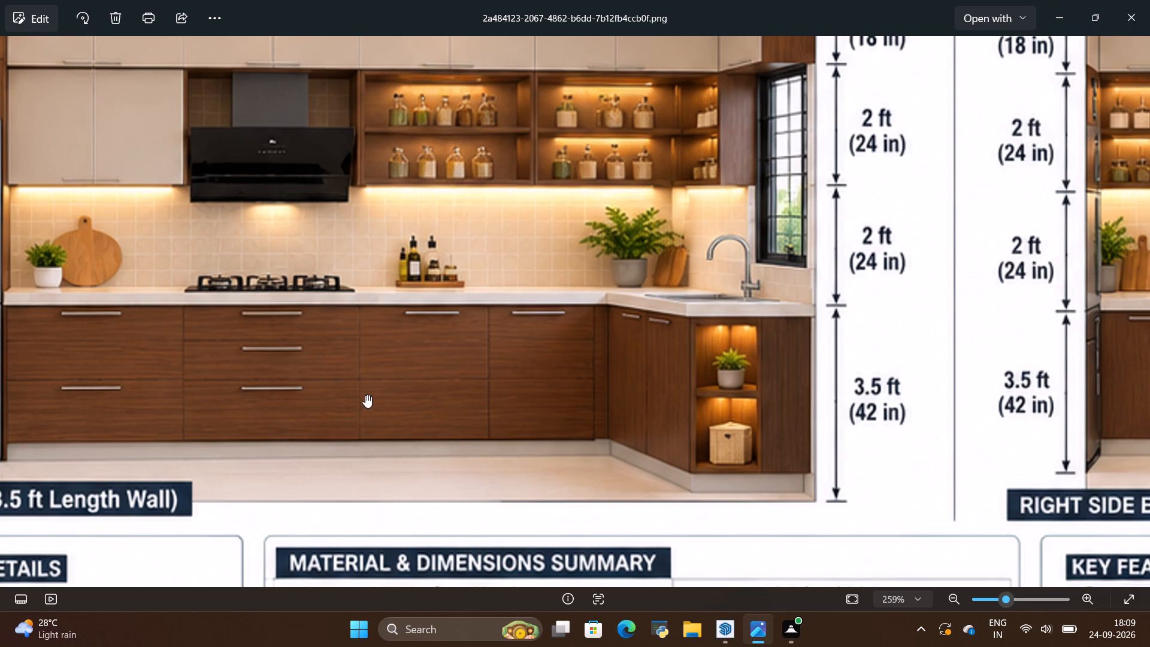
pyautogui.hotkey('alt', 'Tab')
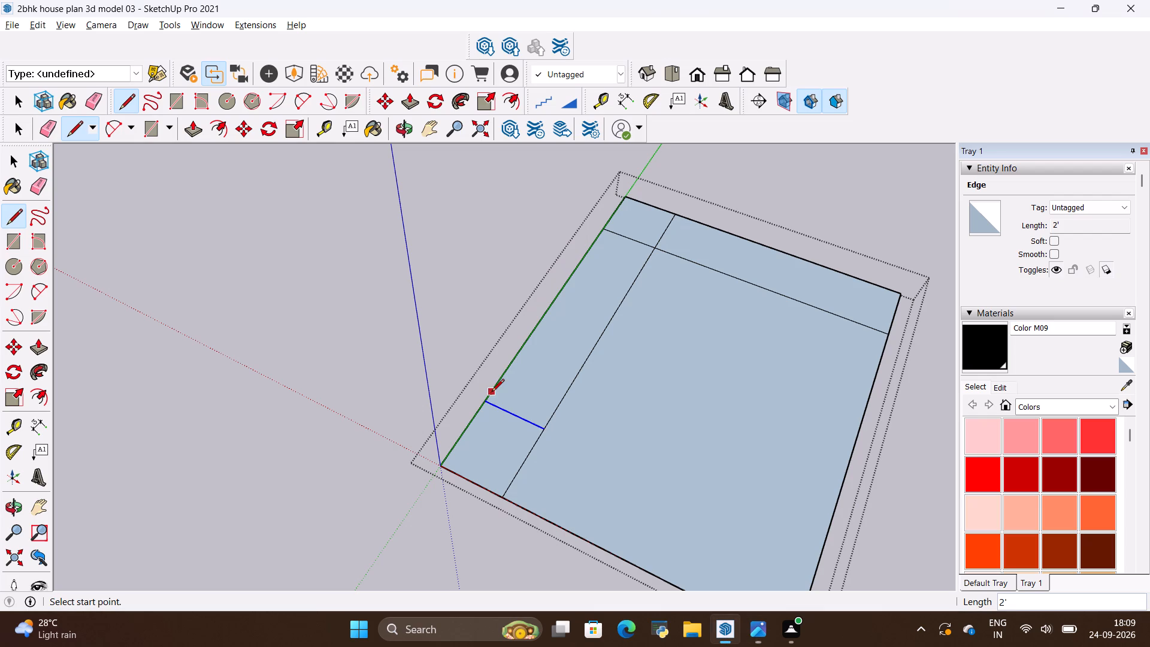
pyautogui.scroll(2, 537, 388)
pyautogui.hotkey('alt', 'Tab')
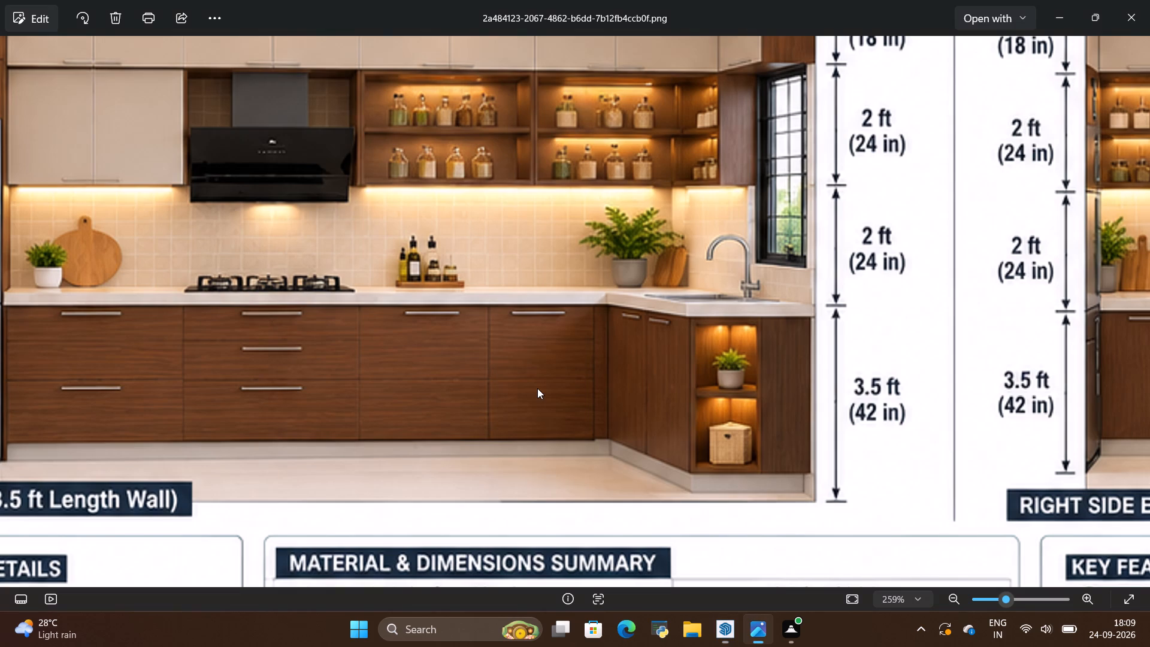
pyautogui.hotkey('alt', 'Tab')
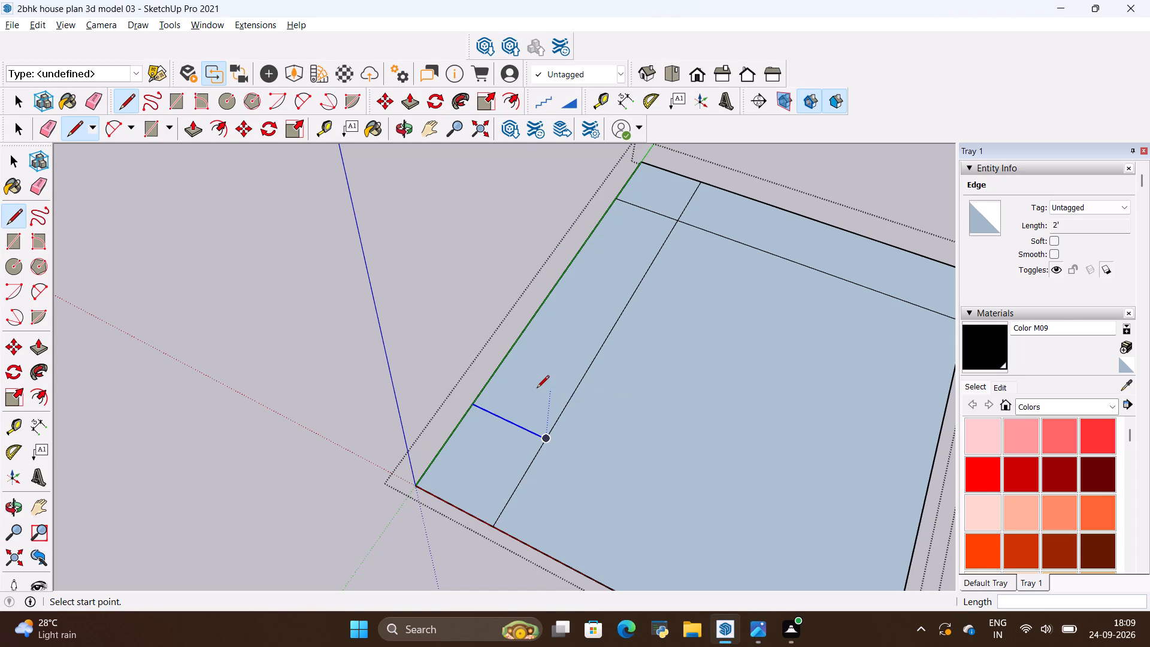
# Extrude the side strip between the fridge bay and the corner square upward by 42".
pyautogui.press('p')
pyautogui.click(566, 369)
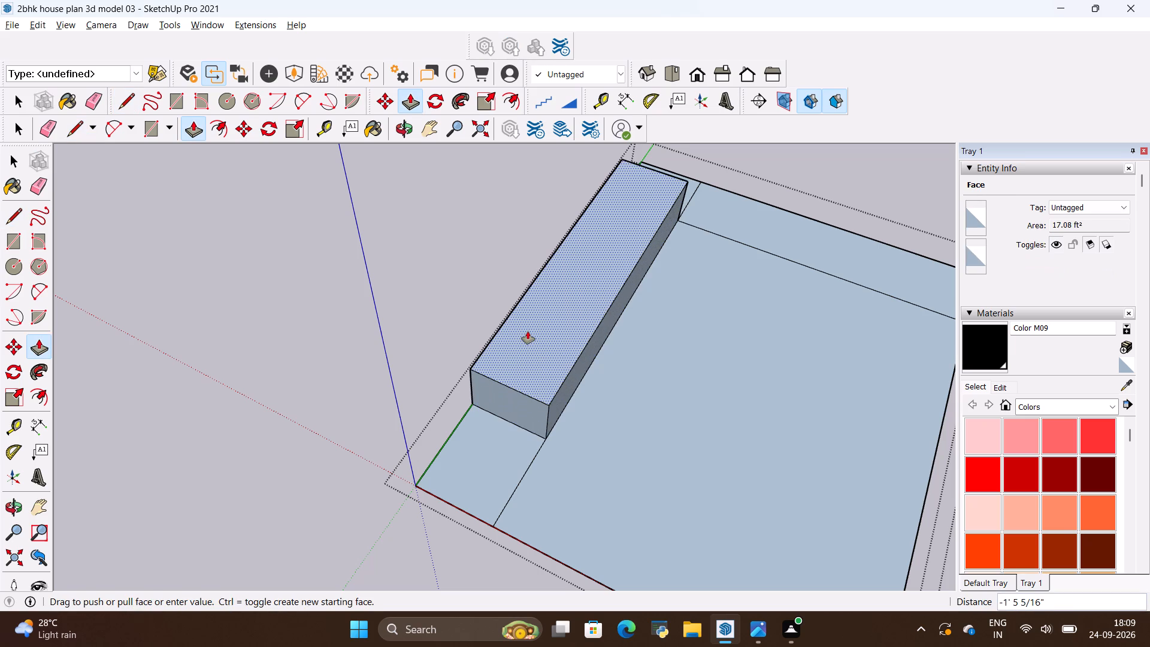
pyautogui.hotkey('alt', 'Tab')
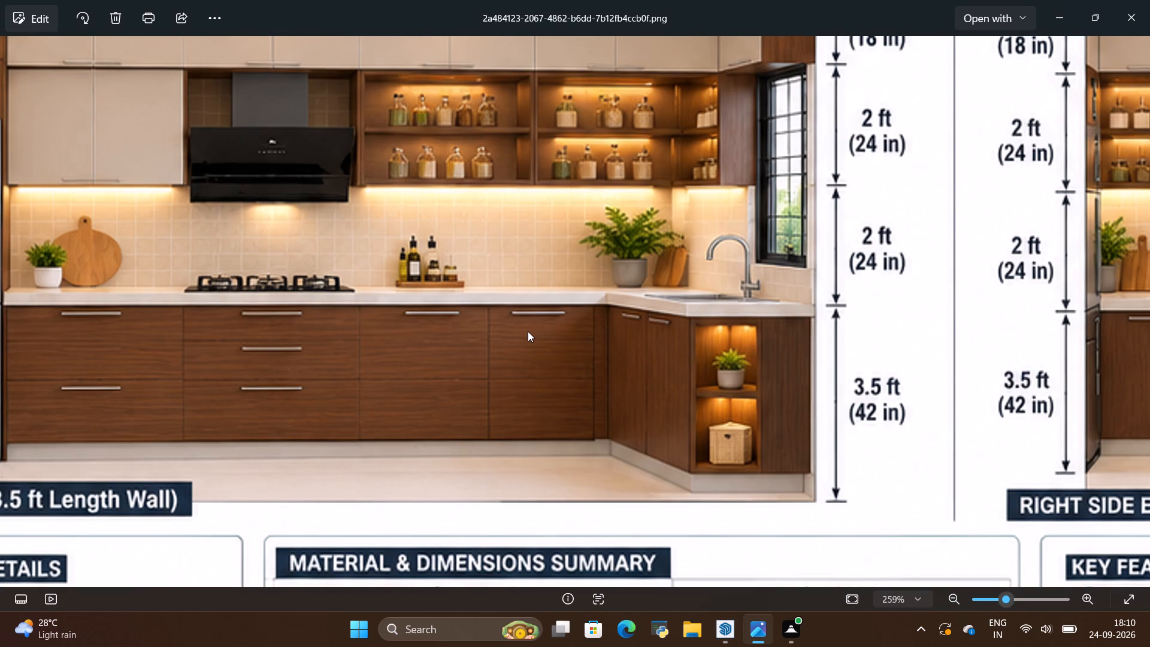
pyautogui.hotkey('alt', 'Tab')
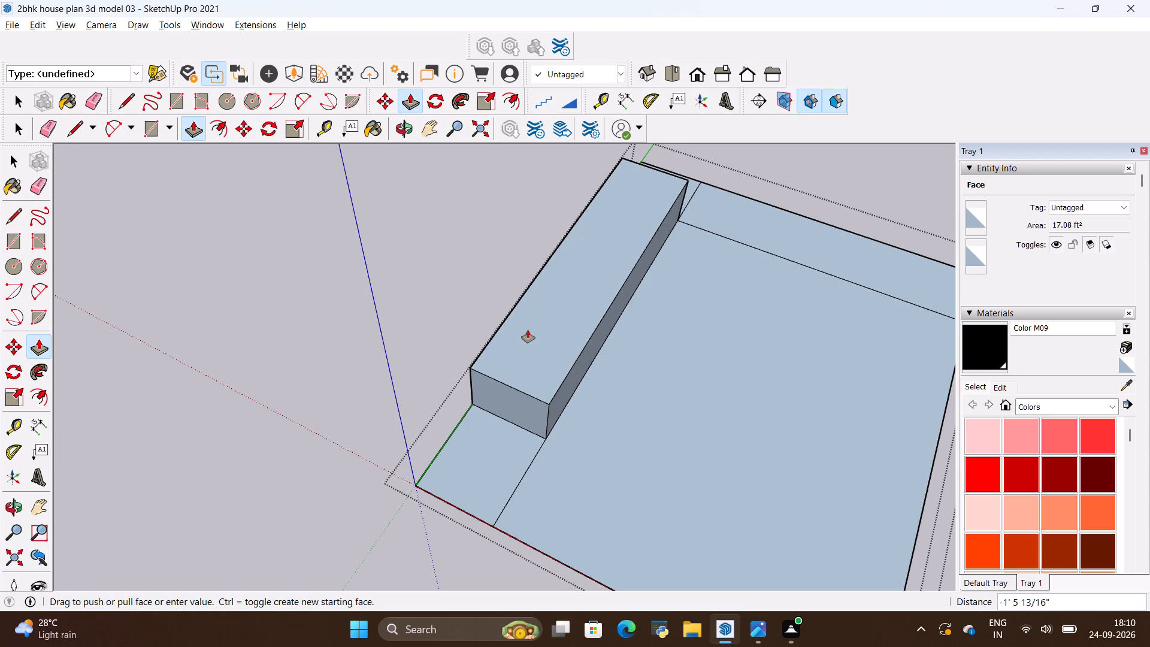
pyautogui.press('BackSpace')
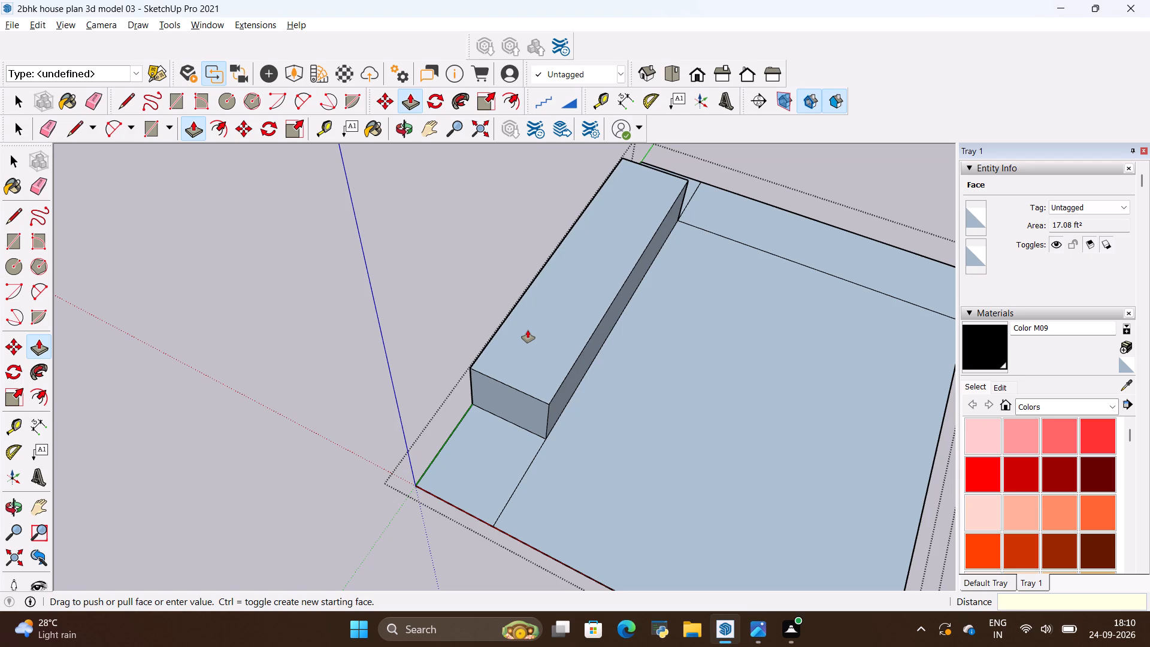
pyautogui.write('42')
pyautogui.hotkey('shift', '"')
pyautogui.press('Return')
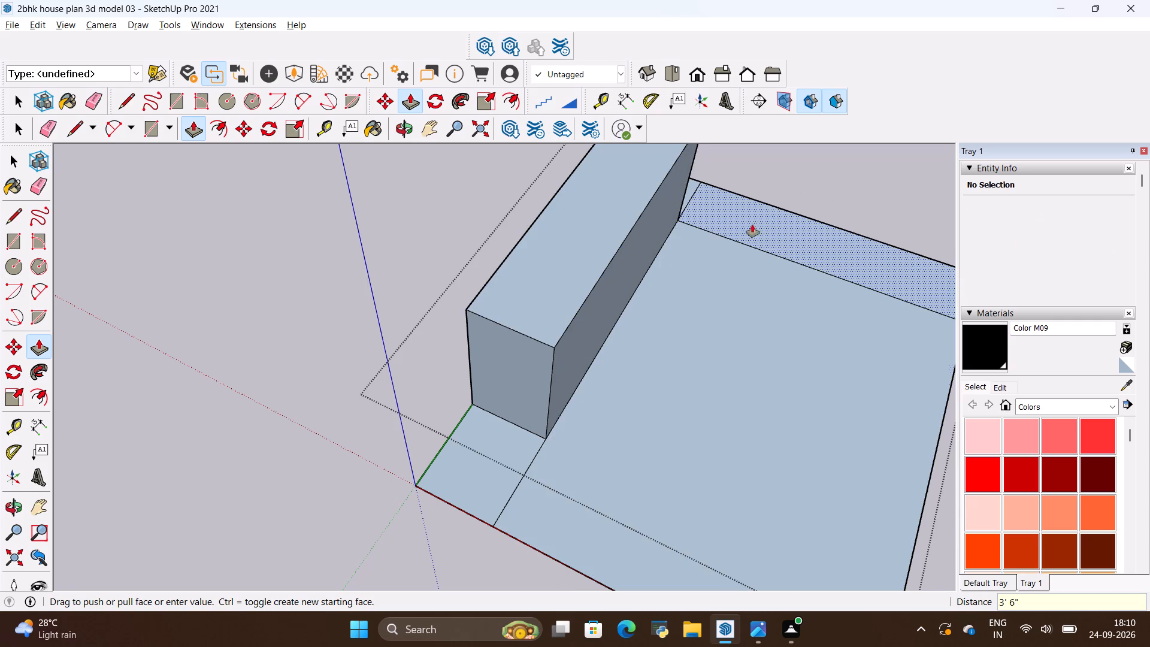
# Extrude the far strip and the corner square by the same 42" to complete the L-shaped base cabinet block.
pyautogui.doubleClick(773, 218)
pyautogui.scroll(-5, 613, 344)
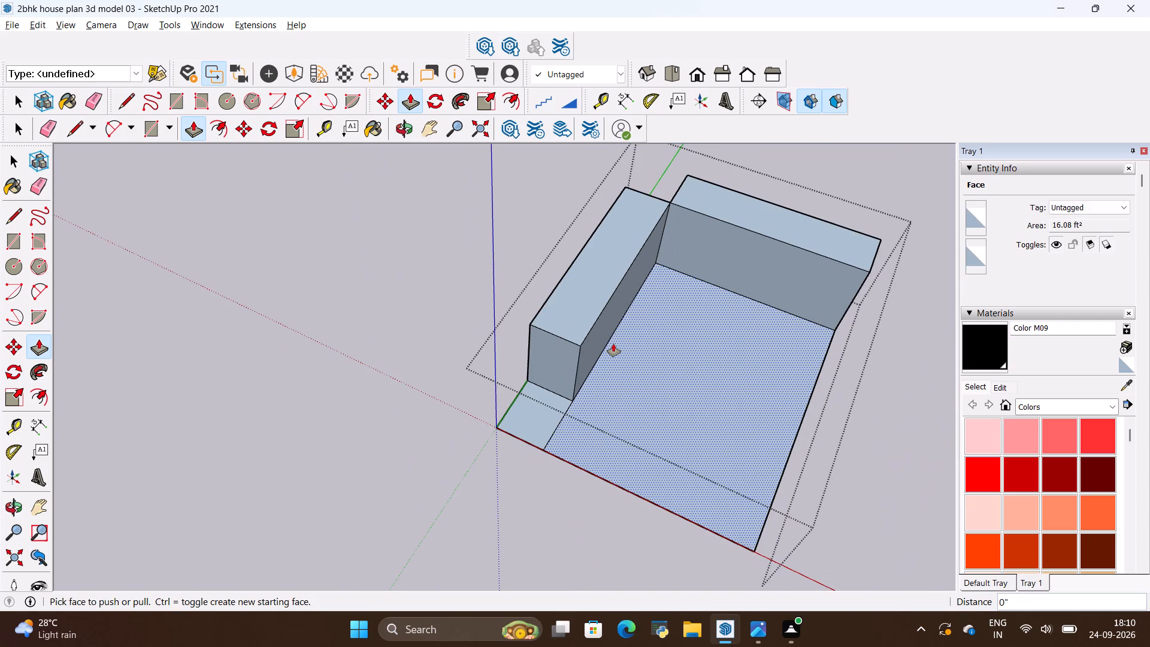
pyautogui.hotkey('alt', 'Tab')
pyautogui.hotkey('alt', 'Tab')
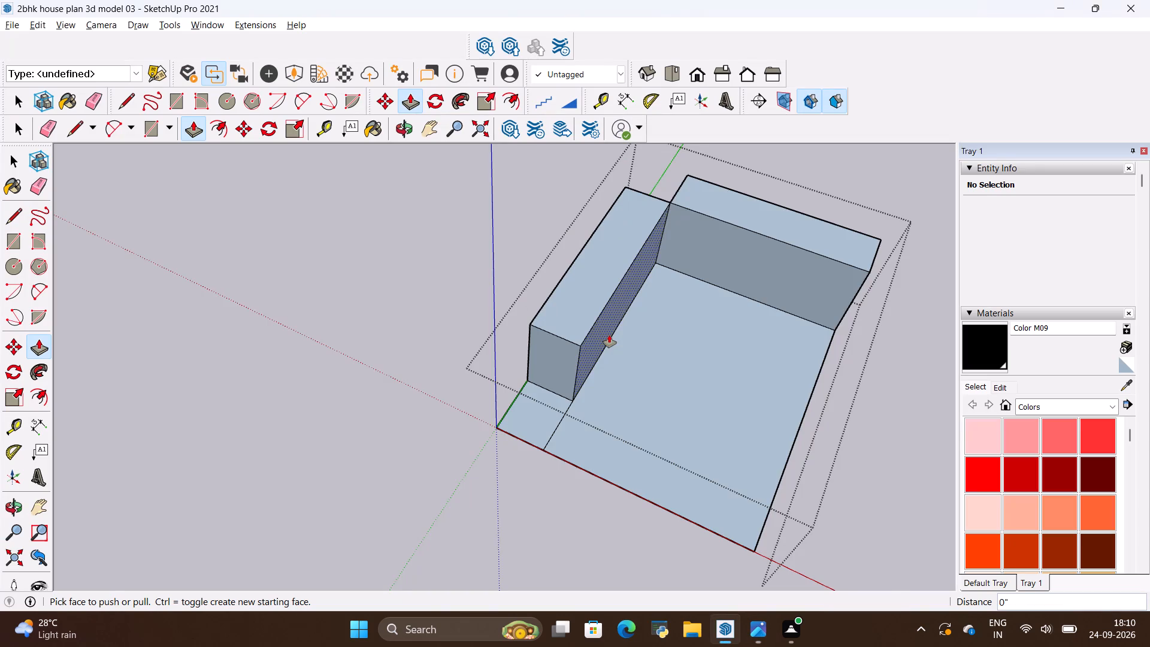
pyautogui.scroll(-2, 609, 335)
pyautogui.scroll(3, 615, 202)
pyautogui.moveTo(644, 229); pyautogui.dragTo(603, 420, button='middle')
pyautogui.doubleClick(703, 214)
pyautogui.scroll(-4, 673, 294)
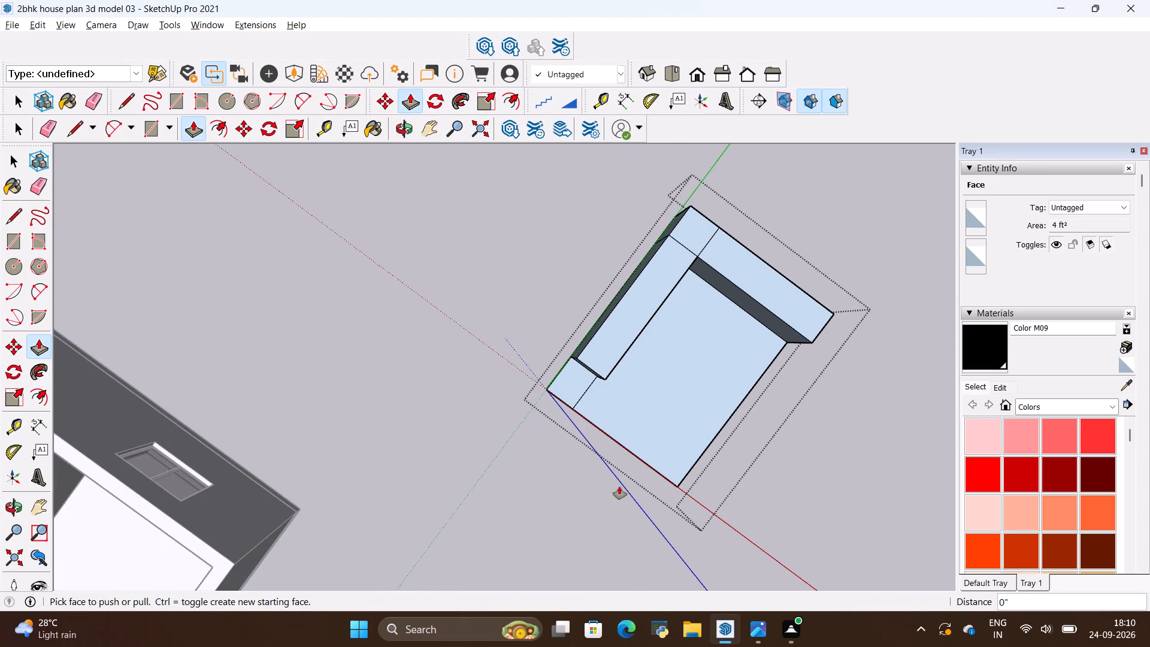
# Compare the L-shaped base block with the base cabinets and skirting in the reference image's front elevation.
pyautogui.moveTo(610, 464); pyautogui.dragTo(652, 283, button='middle')
pyautogui.hotkey('alt', 'Tab')
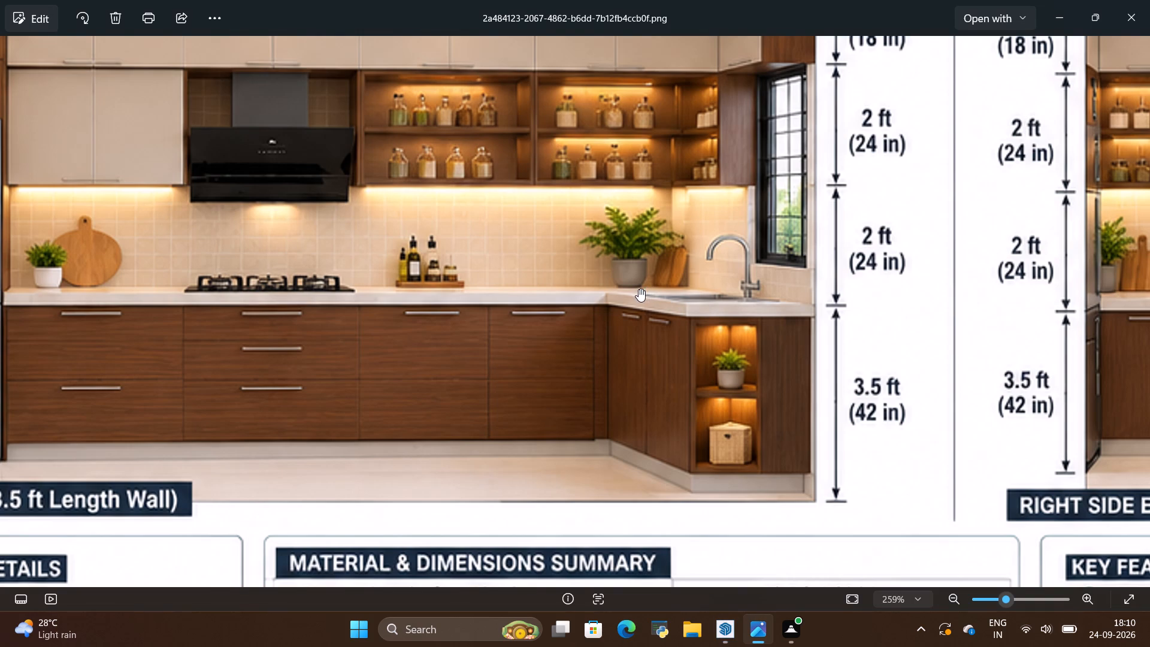
pyautogui.scroll(-4, 571, 350)
pyautogui.hotkey('alt', 'Tab')
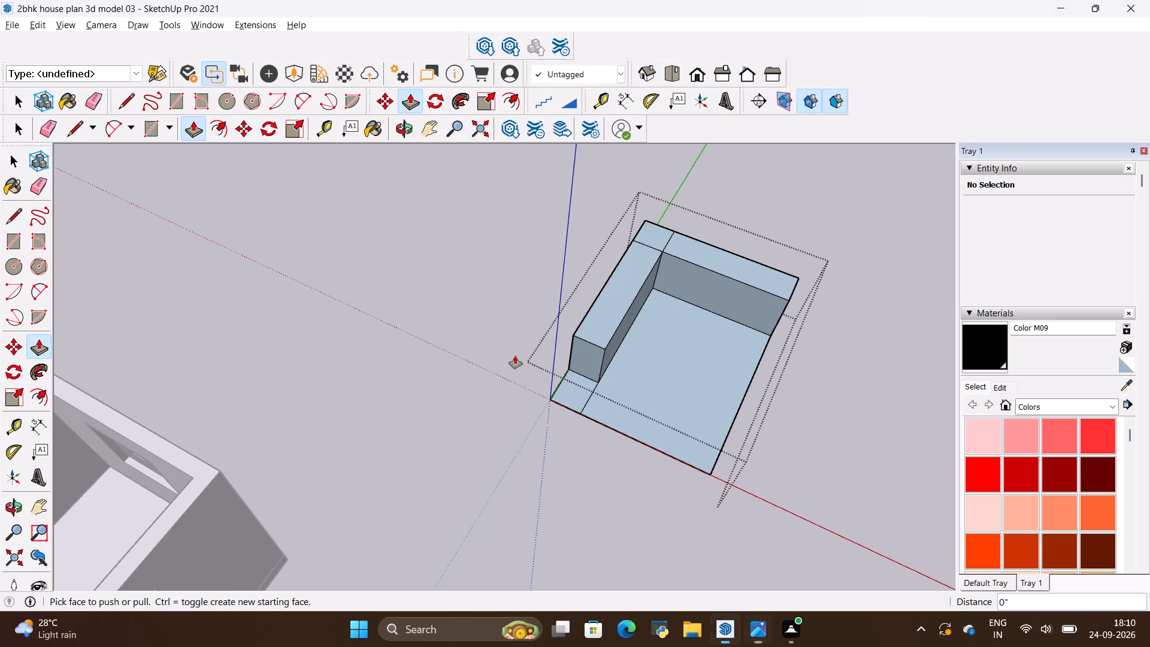
pyautogui.moveTo(583, 344); pyautogui.dragTo(395, 326, button='middle')
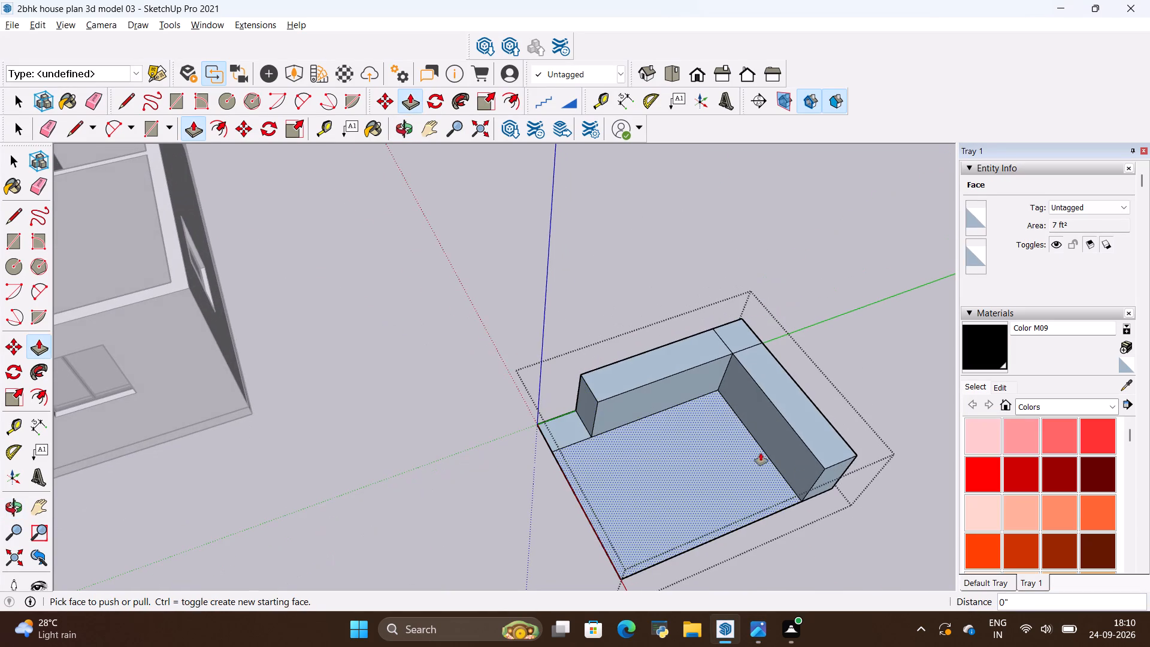
pyautogui.moveTo(756, 453); pyautogui.dragTo(655, 377, button='middle')
pyautogui.hotkey('alt', 'Tab')
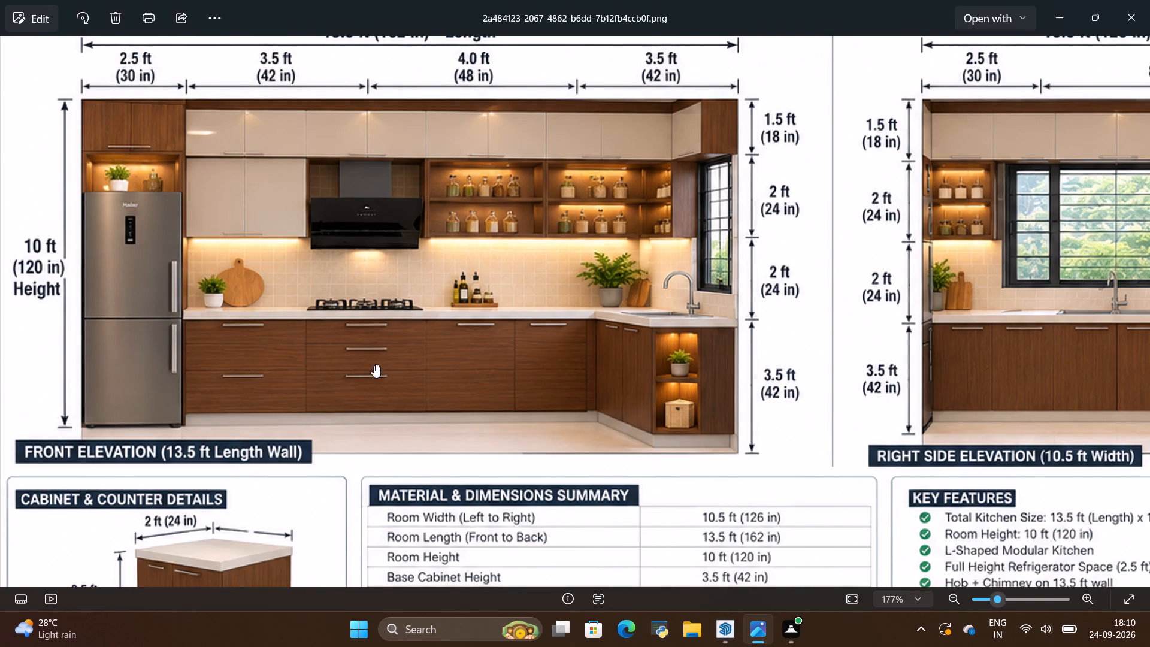
pyautogui.hotkey('alt', 'Tab')
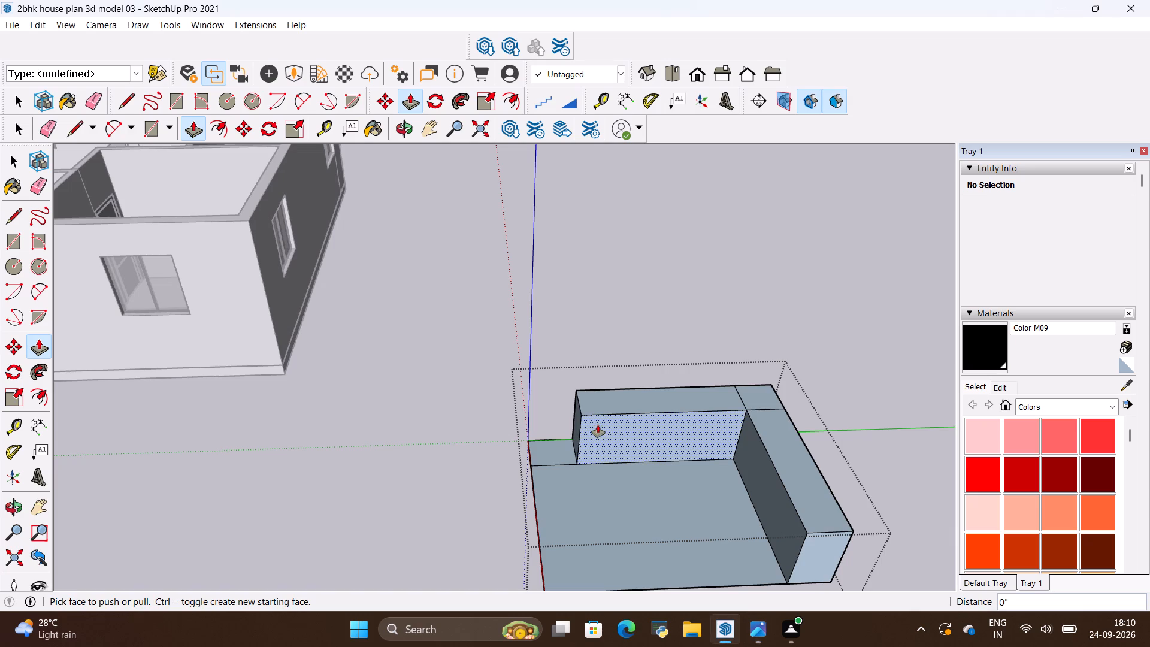
# Copy the bottom front edge of the side cabinet block 6" upward to mark the skirting line.
pyautogui.scroll(4, 615, 462)
pyautogui.moveTo(552, 492); pyautogui.dragTo(637, 433, button='middle')
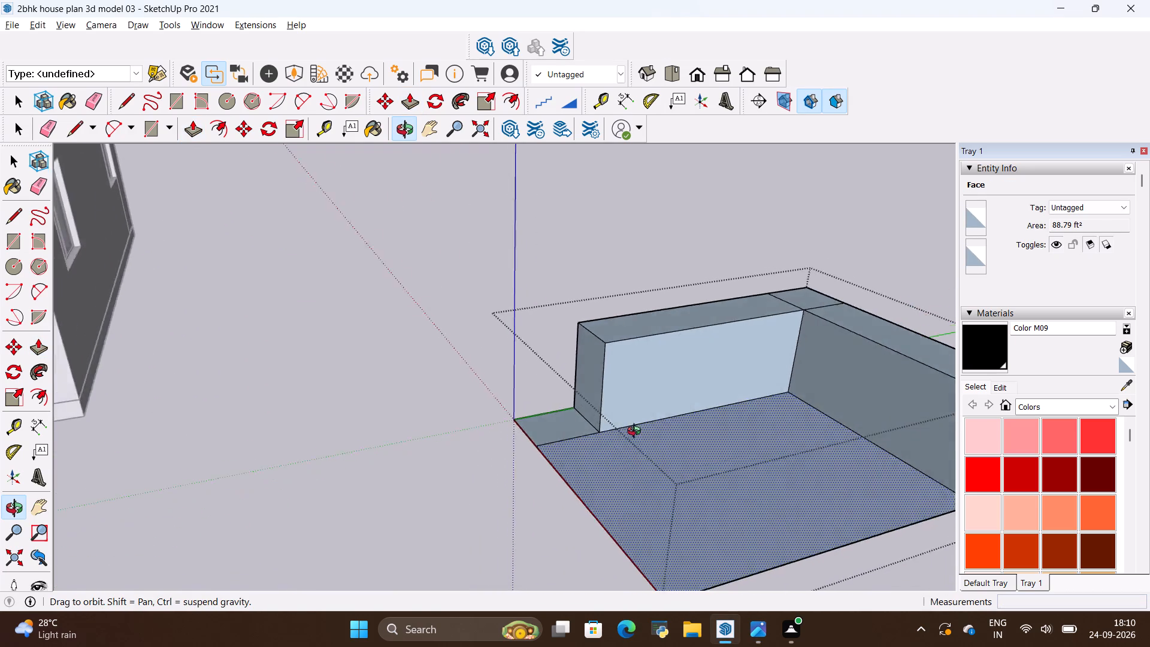
pyautogui.moveTo(637, 433); pyautogui.dragTo(577, 436, button='middle')
pyautogui.scroll(4, 652, 430)
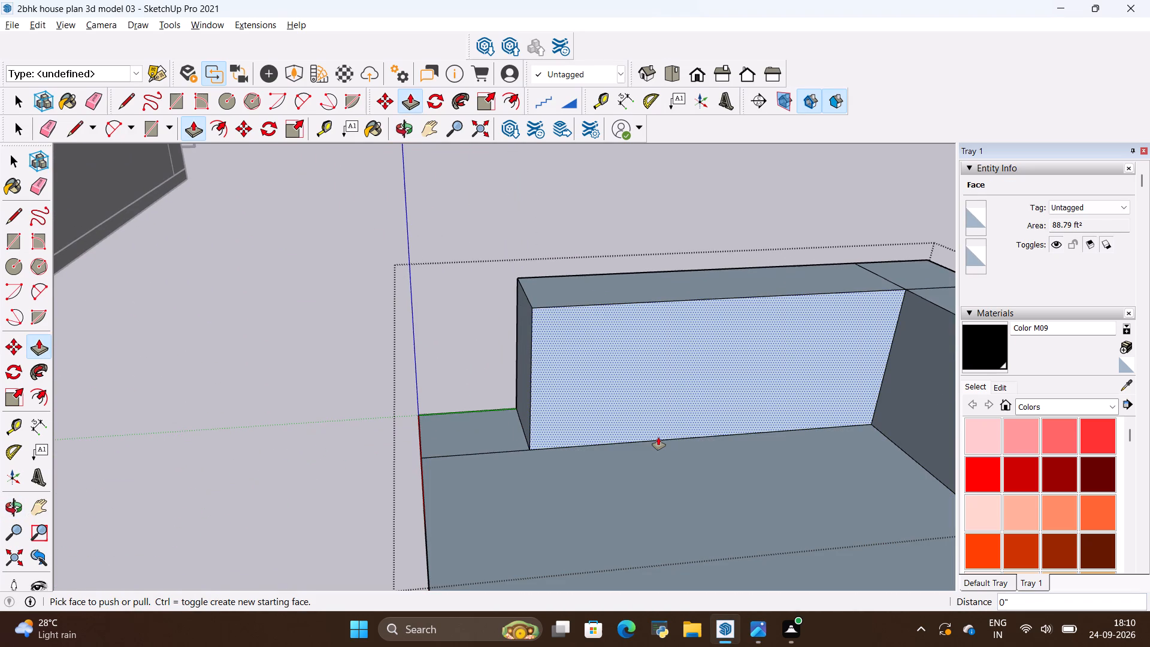
pyautogui.click(658, 437)
pyautogui.press('Escape')
pyautogui.press('space')
pyautogui.click(642, 440)
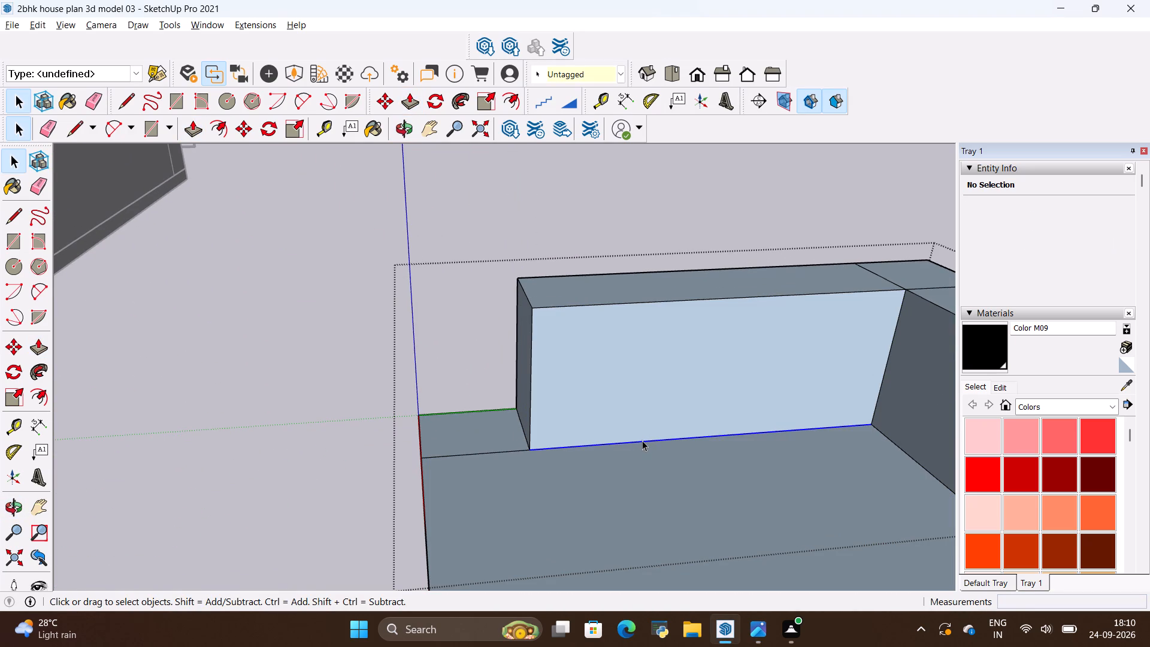
pyautogui.press('m')
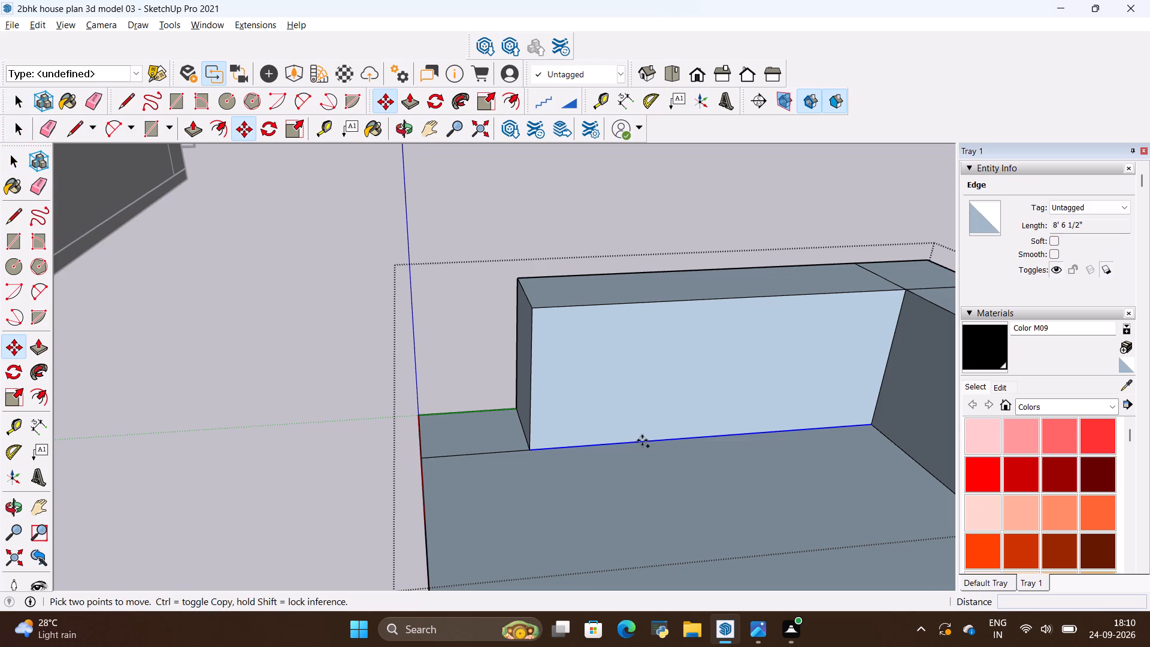
pyautogui.click(642, 440)
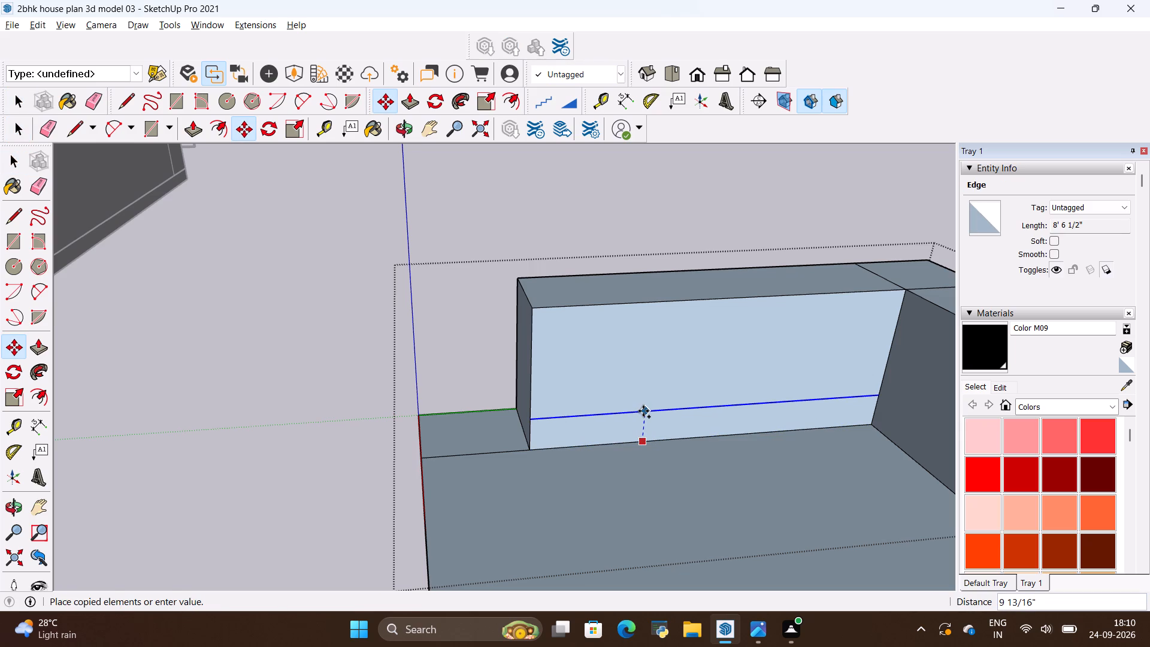
pyautogui.press('BackSpace')
pyautogui.press('6')
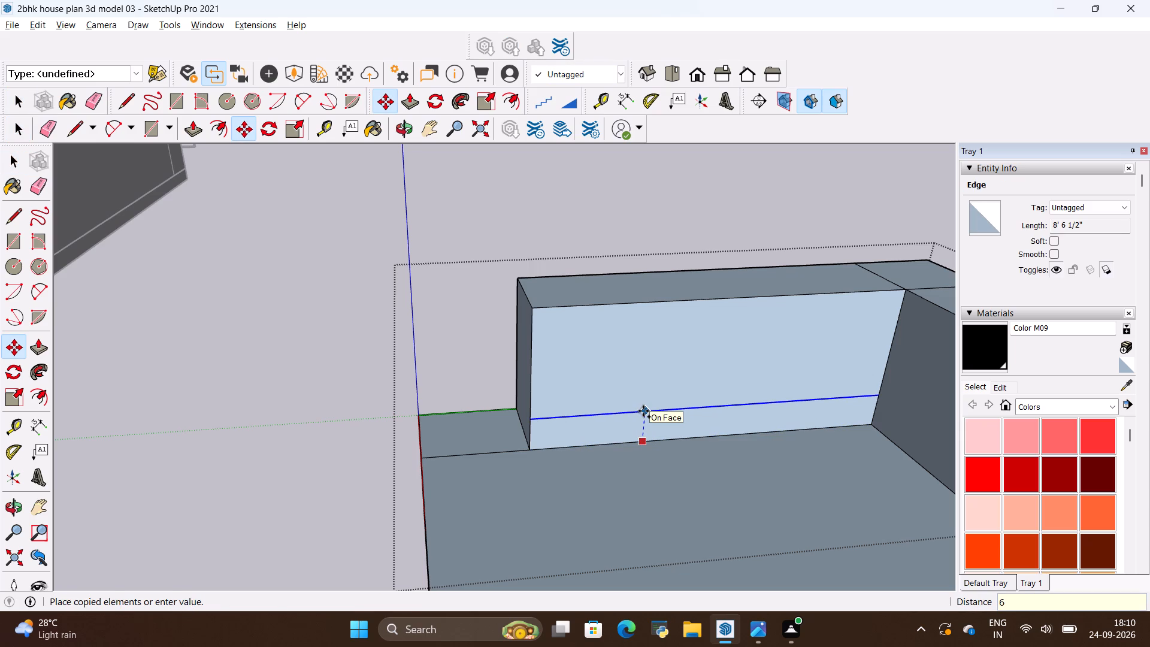
pyautogui.hotkey('shift', '"')
pyautogui.press('Return')
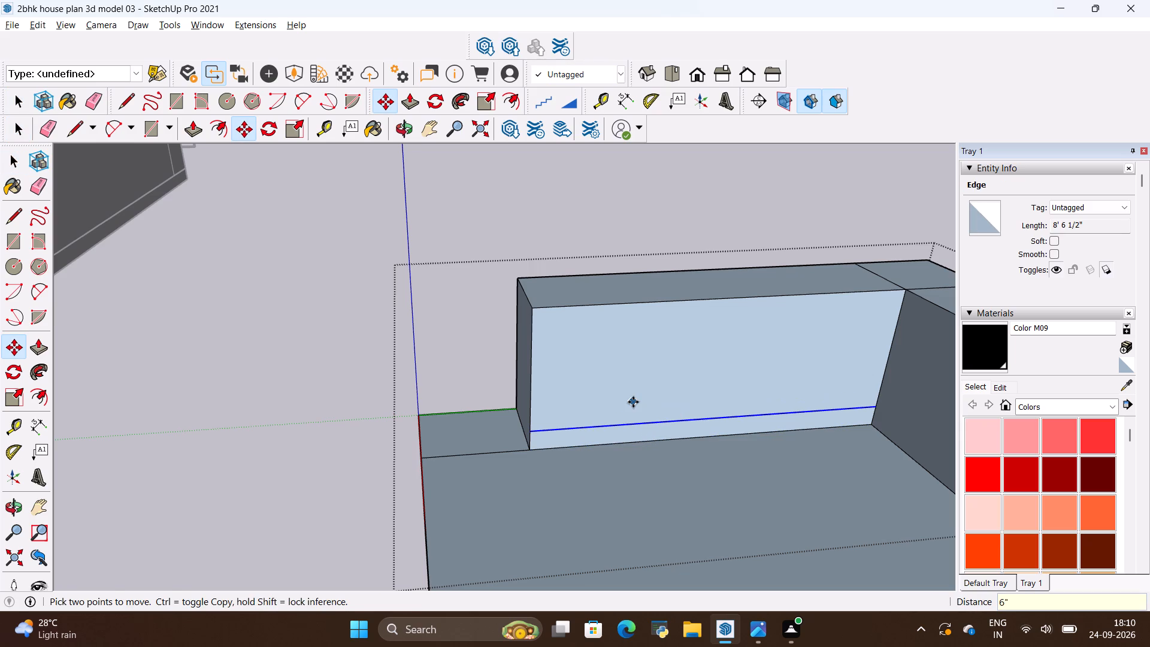
# Draw a line about 8' 1/2" long continuing the skirting line from the inner corner across the far block's front face.
pyautogui.press('l')
pyautogui.scroll(-4, 568, 425)
pyautogui.moveTo(476, 504); pyautogui.dragTo(565, 519, button='middle')
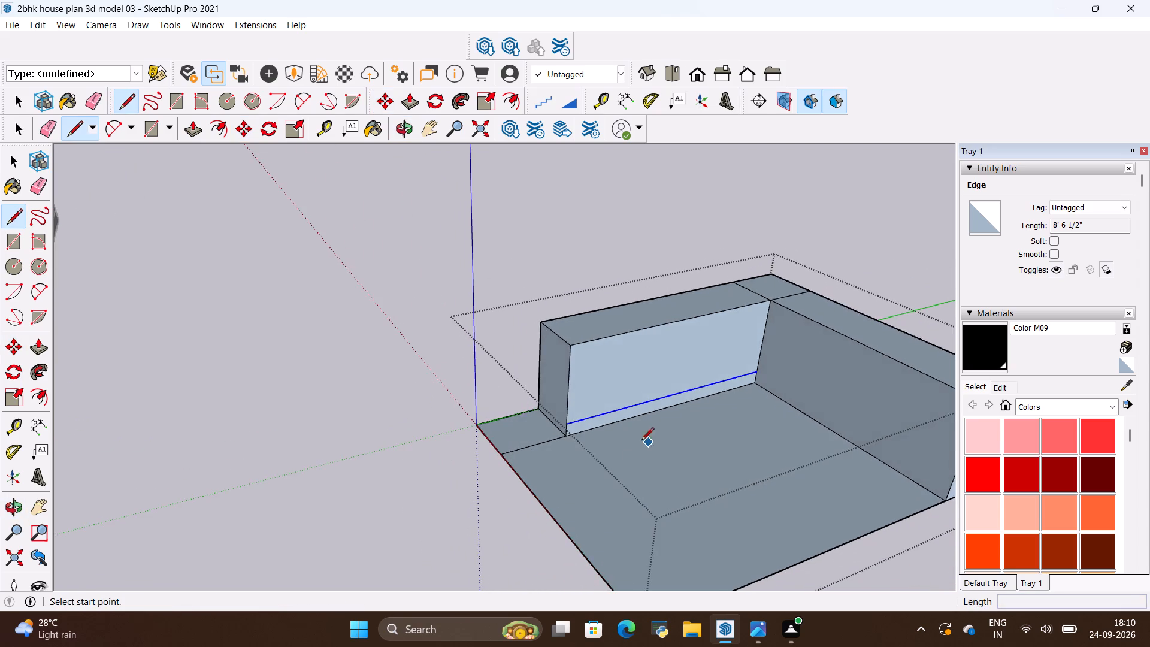
pyautogui.scroll(-4, 564, 449)
pyautogui.scroll(6, 746, 413)
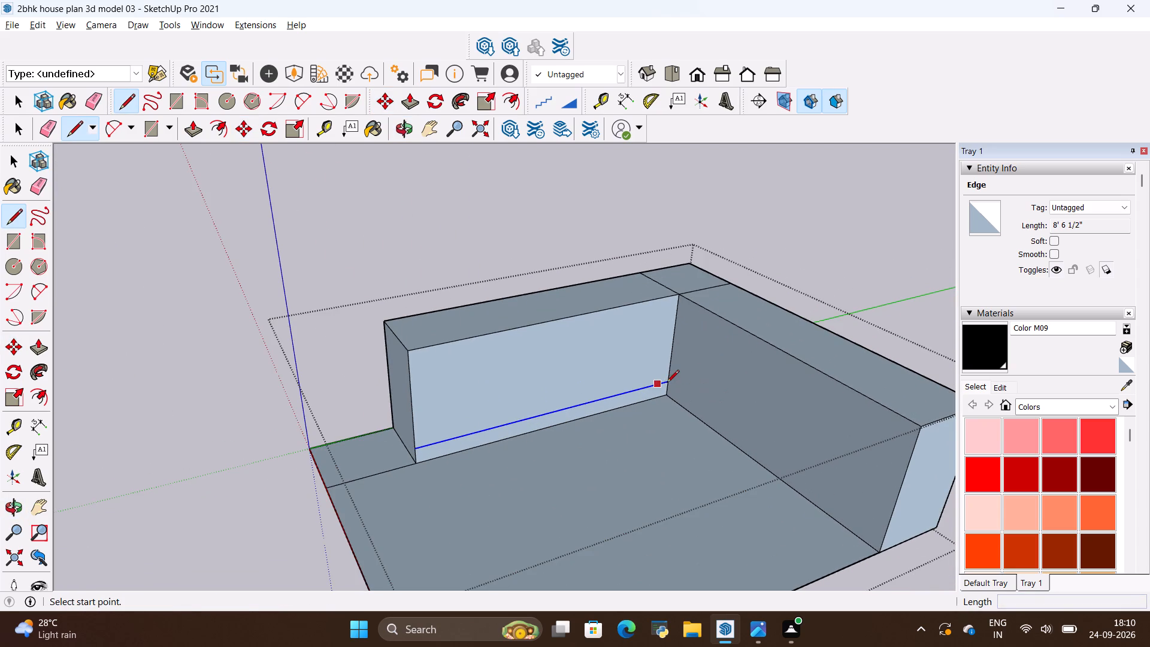
pyautogui.click(667, 383)
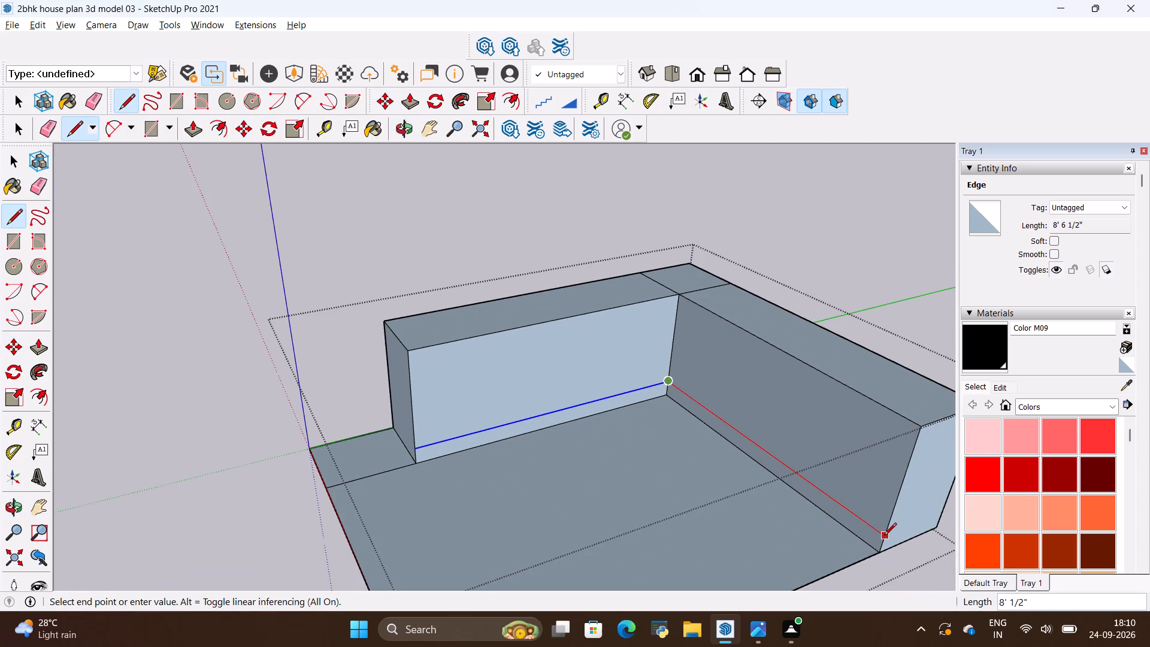
pyautogui.click(883, 537)
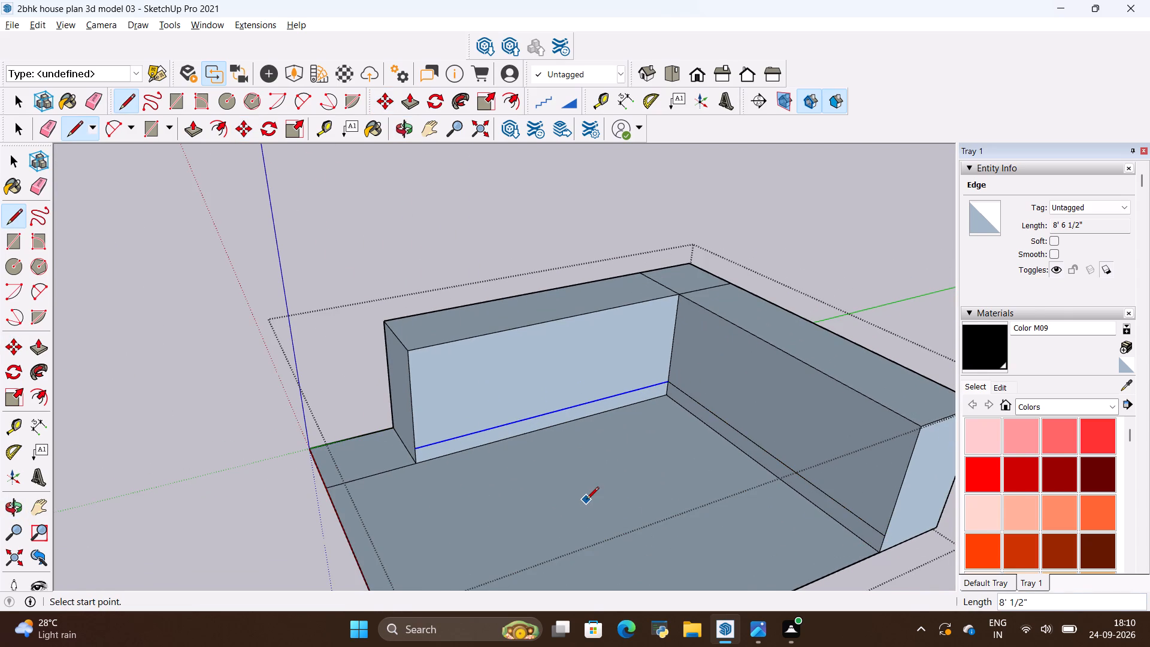
# Examine the base cabinet divisions and skirting in the reference image's front elevation against the modelled block.
pyautogui.hotkey('alt', 'Tab')
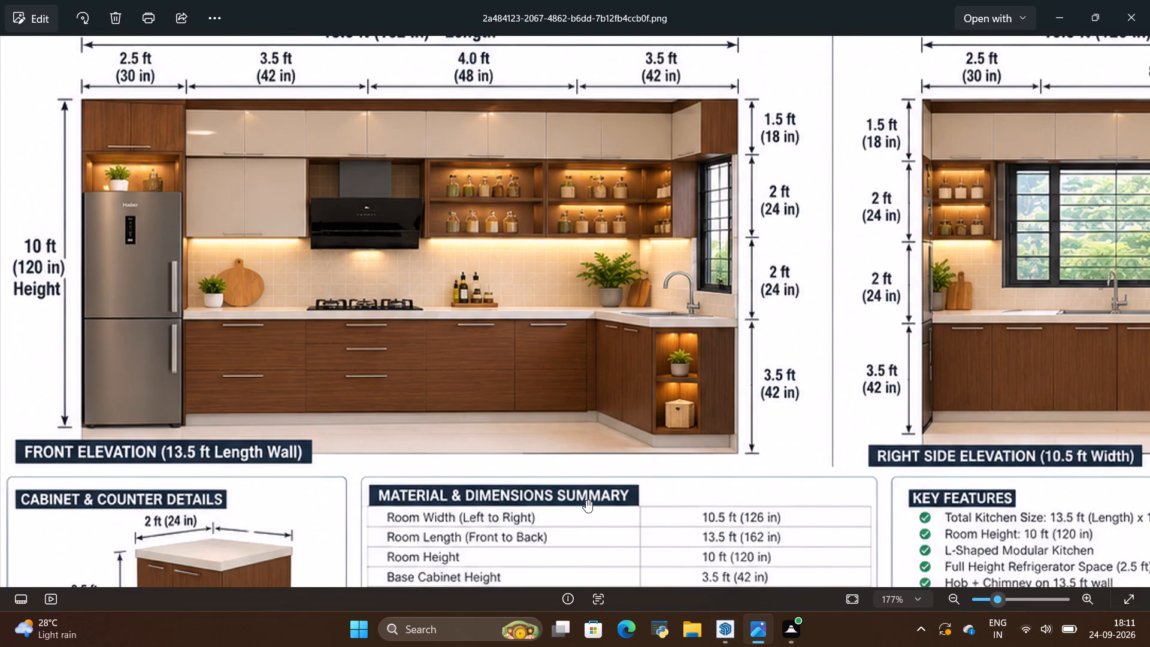
pyautogui.hotkey('alt', 'Tab')
pyautogui.scroll(4, 547, 461)
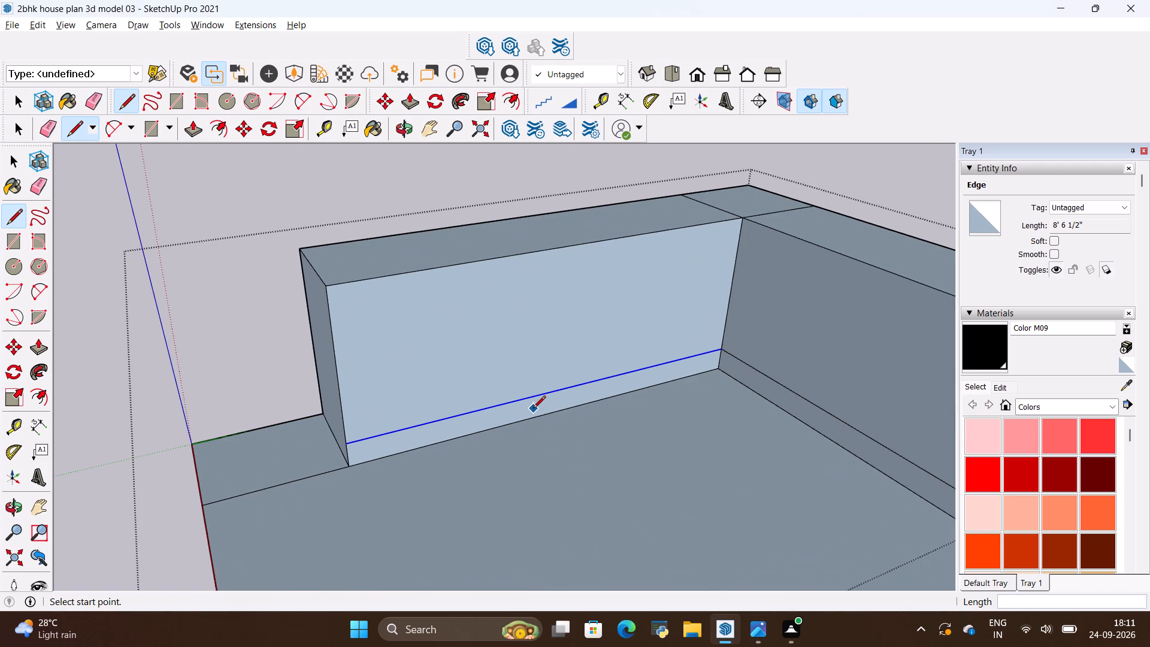
pyautogui.hotkey('alt', 'Tab')
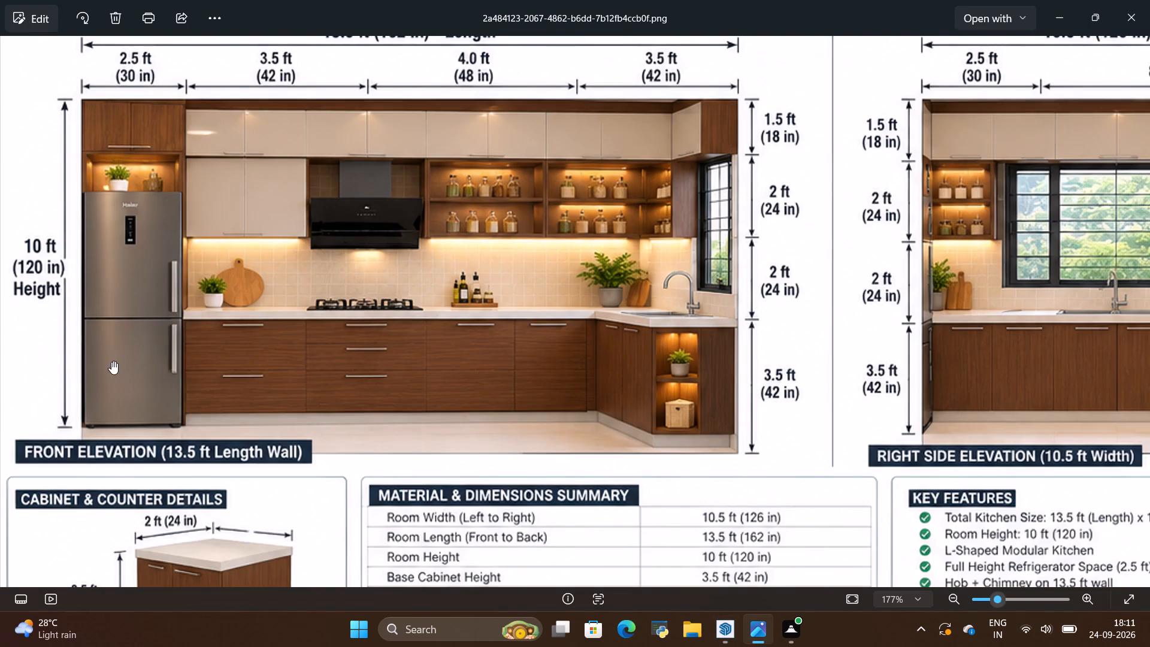
pyautogui.hotkey('alt', 'Tab')
pyautogui.scroll(-4, 369, 413)
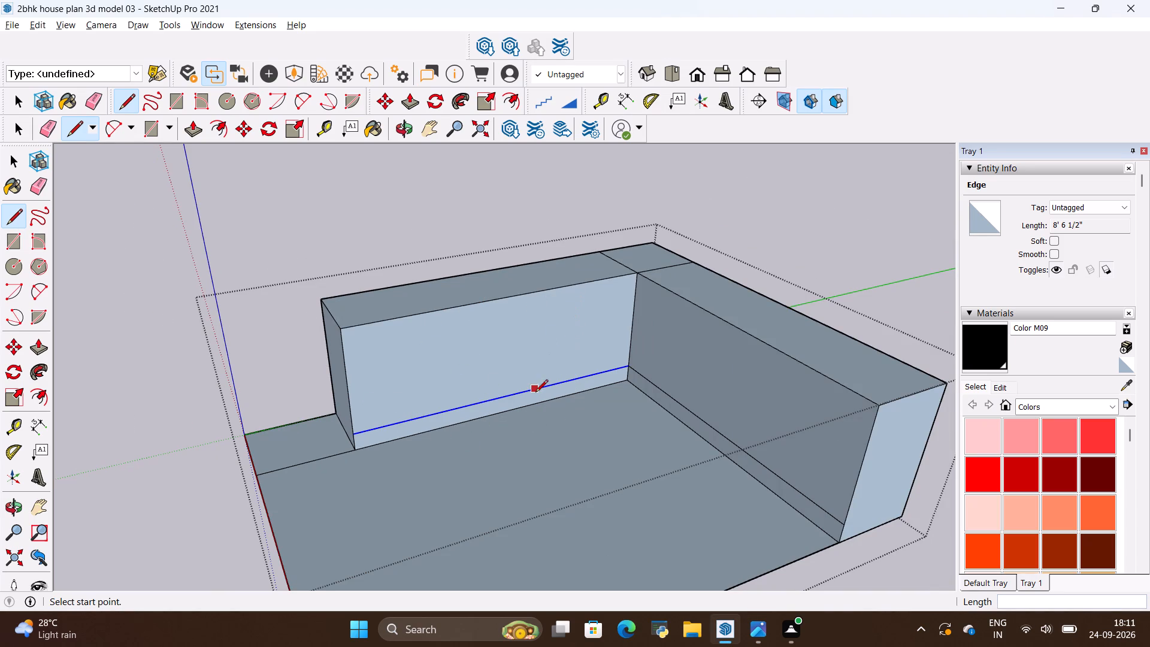
pyautogui.hotkey('alt', 'Tab')
pyautogui.hotkey('alt', 'Tab')
# Measure the length of the side cabinet block's front face between its two vertical edges.
pyautogui.press('t')
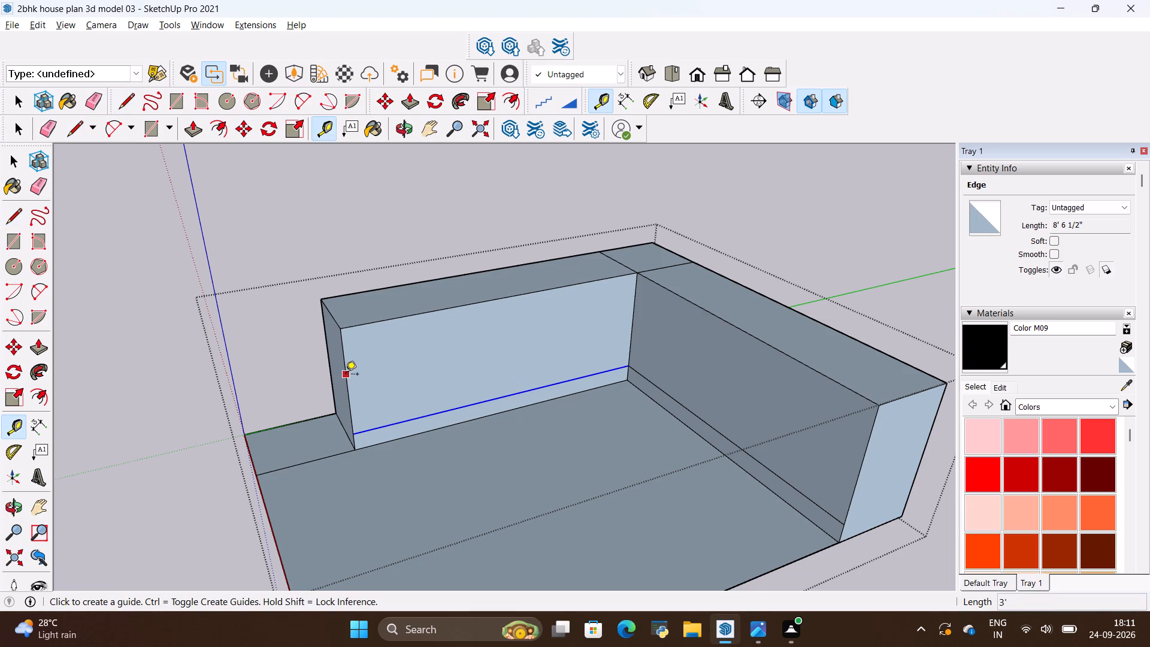
pyautogui.click(346, 375)
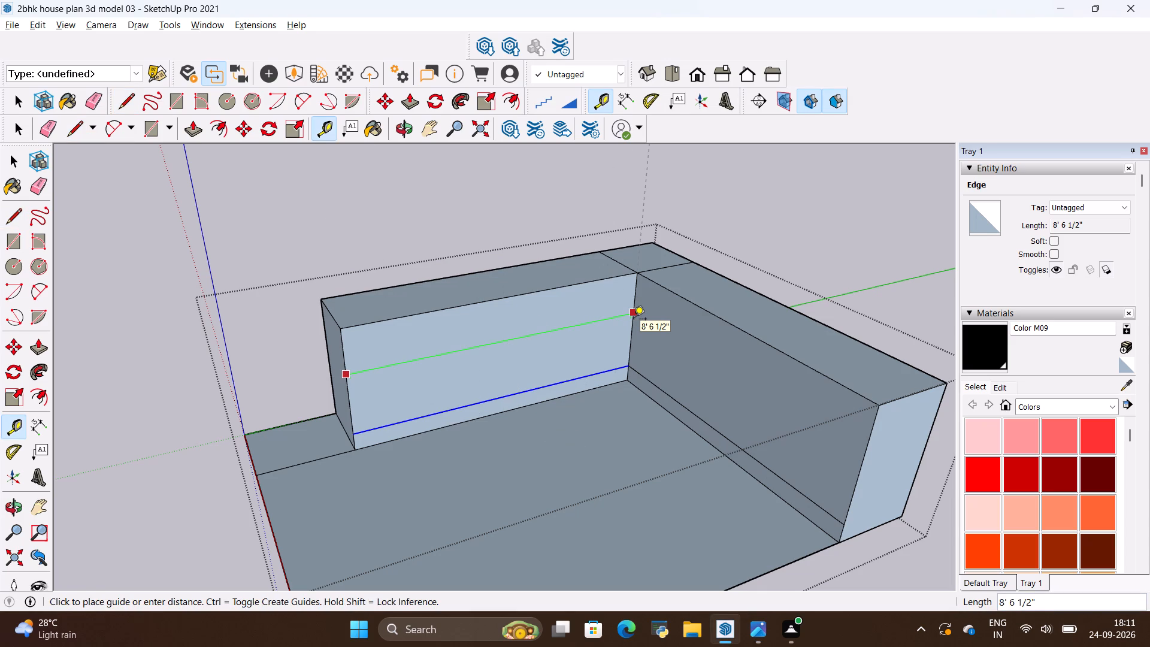
pyautogui.press('Escape')
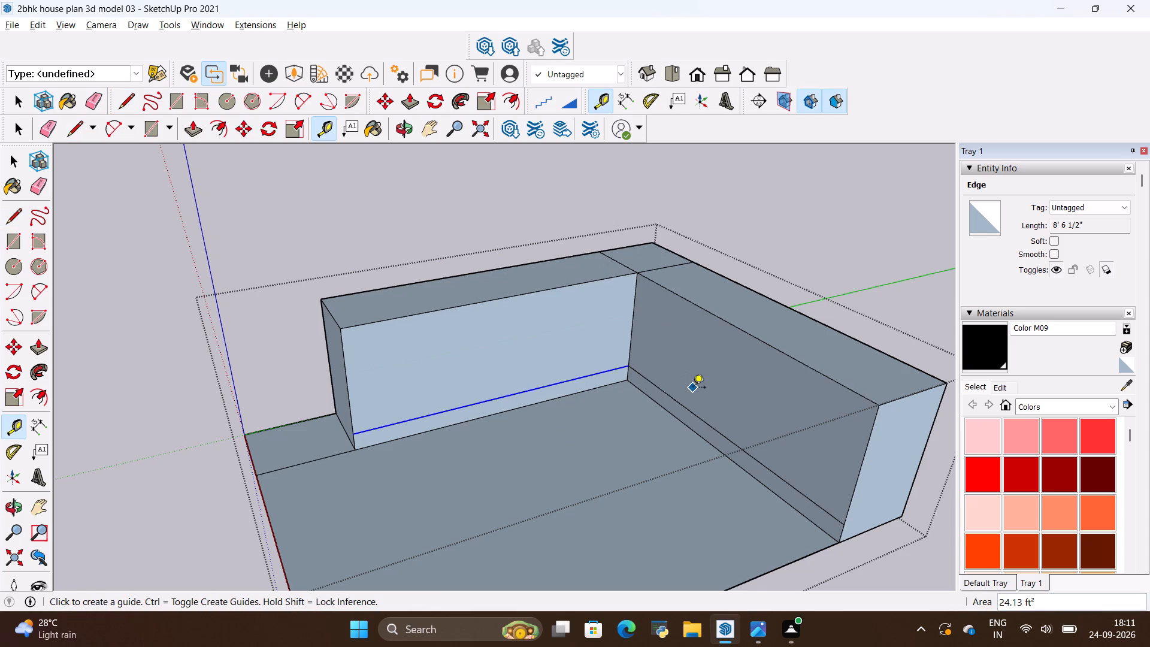
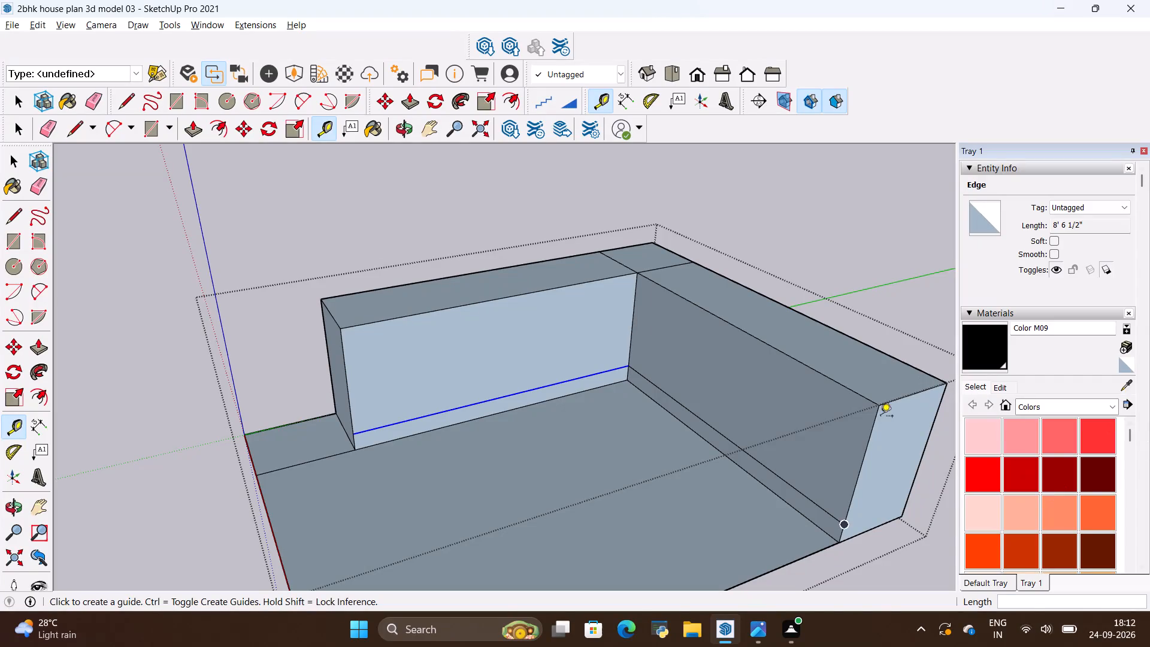
# Place two vertical guides on the side cabinet block's front face, 34" from its outer end edge and another 34" beyond that.
pyautogui.press('space')
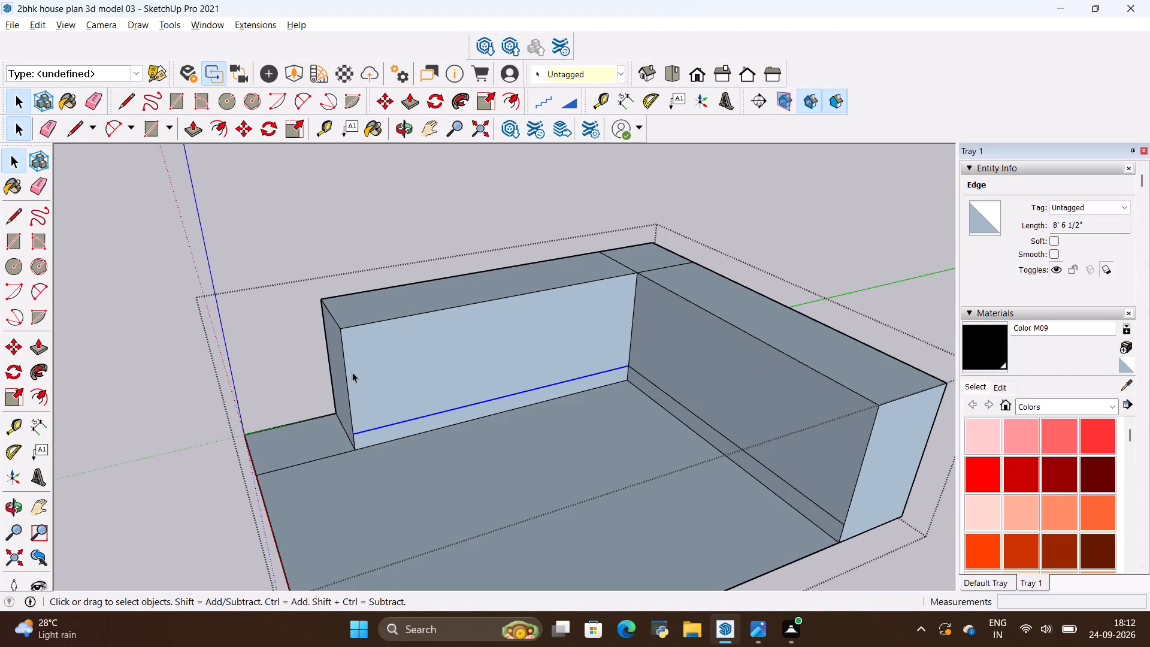
pyautogui.click(346, 380)
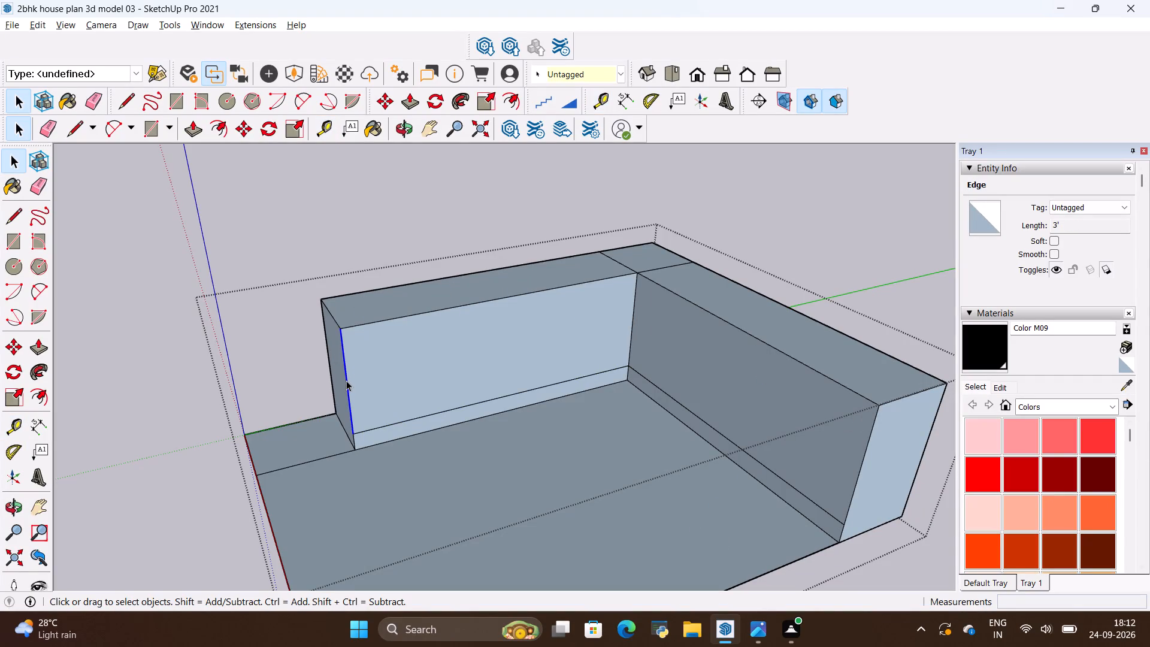
pyautogui.press('m')
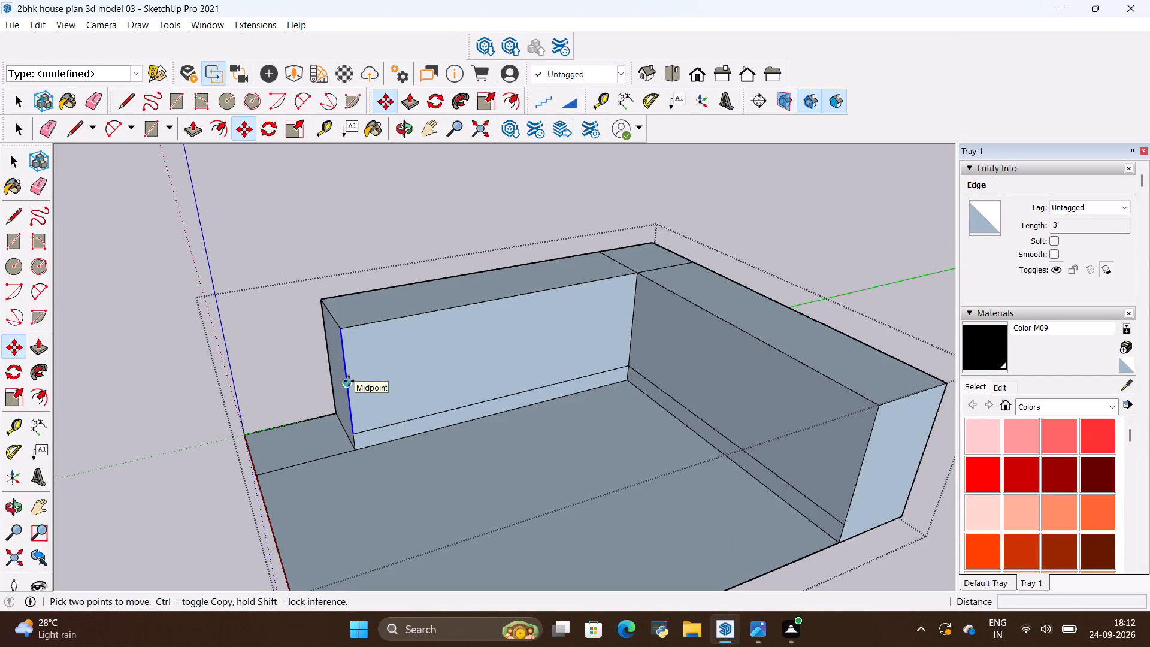
pyautogui.press('t')
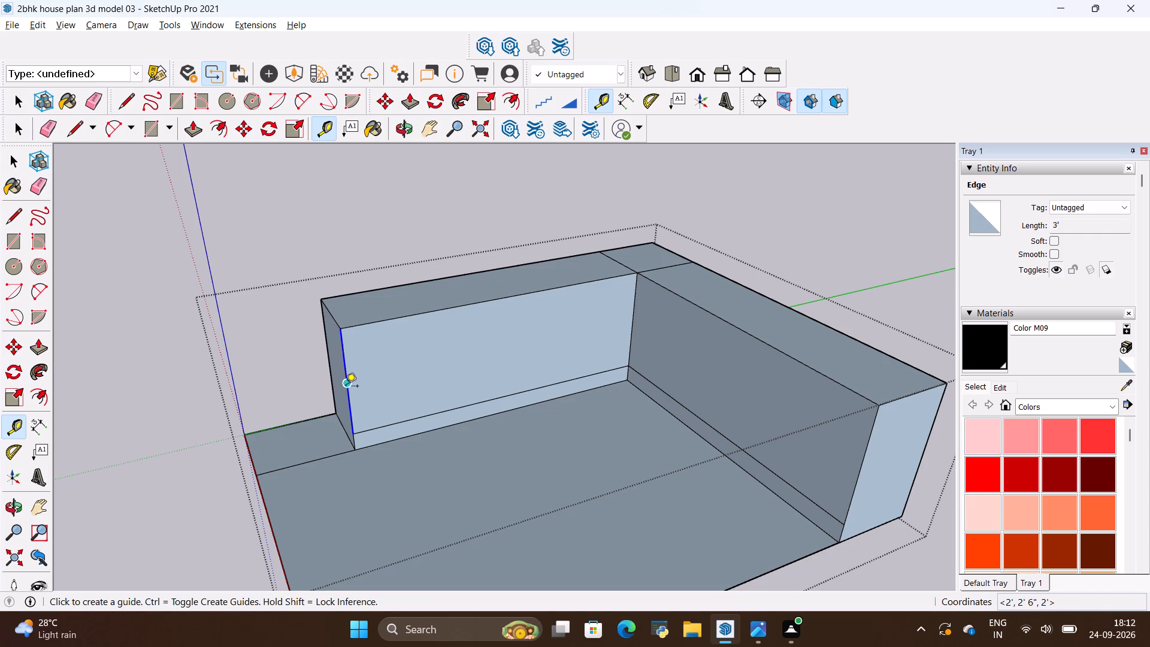
pyautogui.click(346, 387)
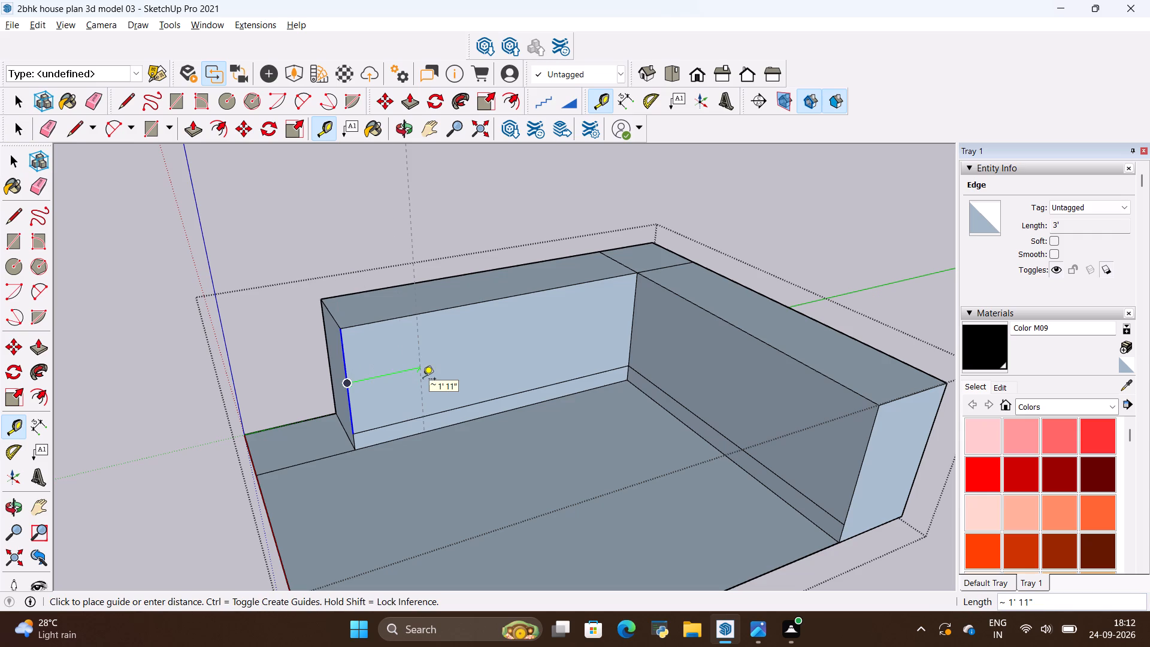
pyautogui.press('BackSpace')
pyautogui.write('34')
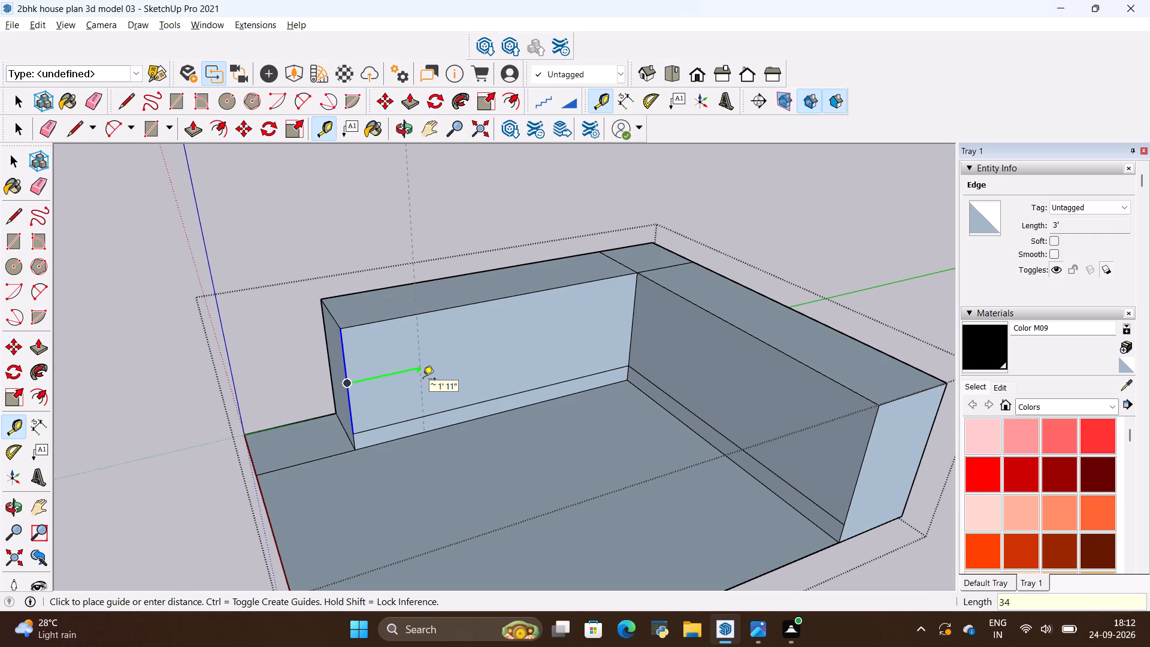
pyautogui.hotkey('shift', '"')
pyautogui.press('Return')
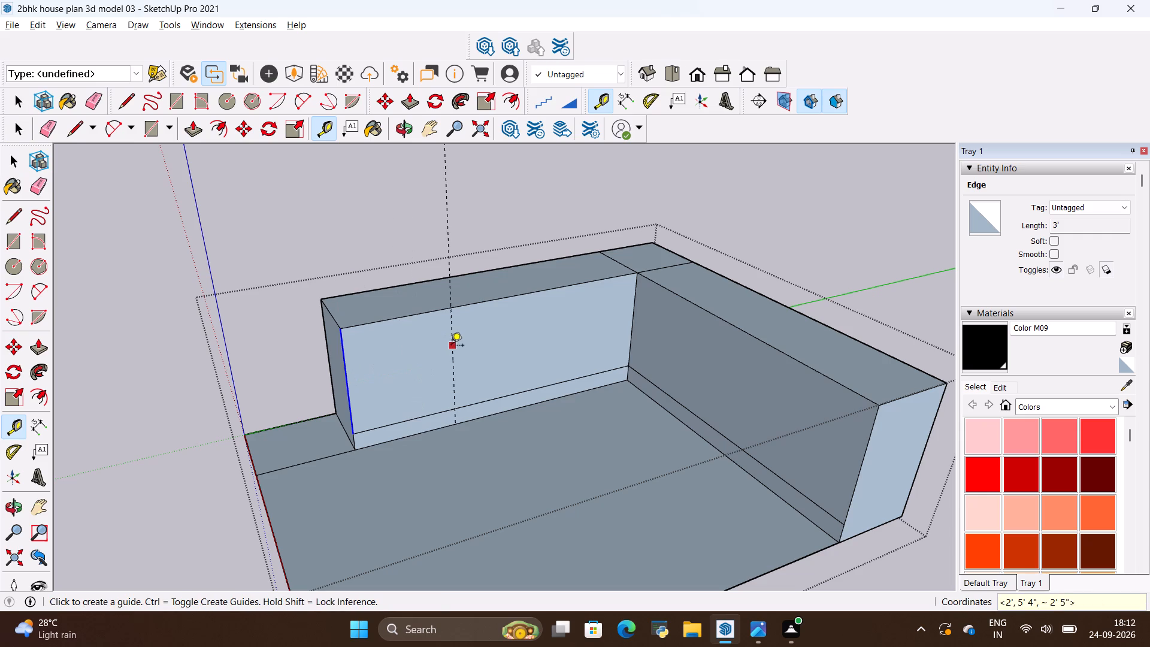
pyautogui.click(451, 346)
pyautogui.press('BackSpace')
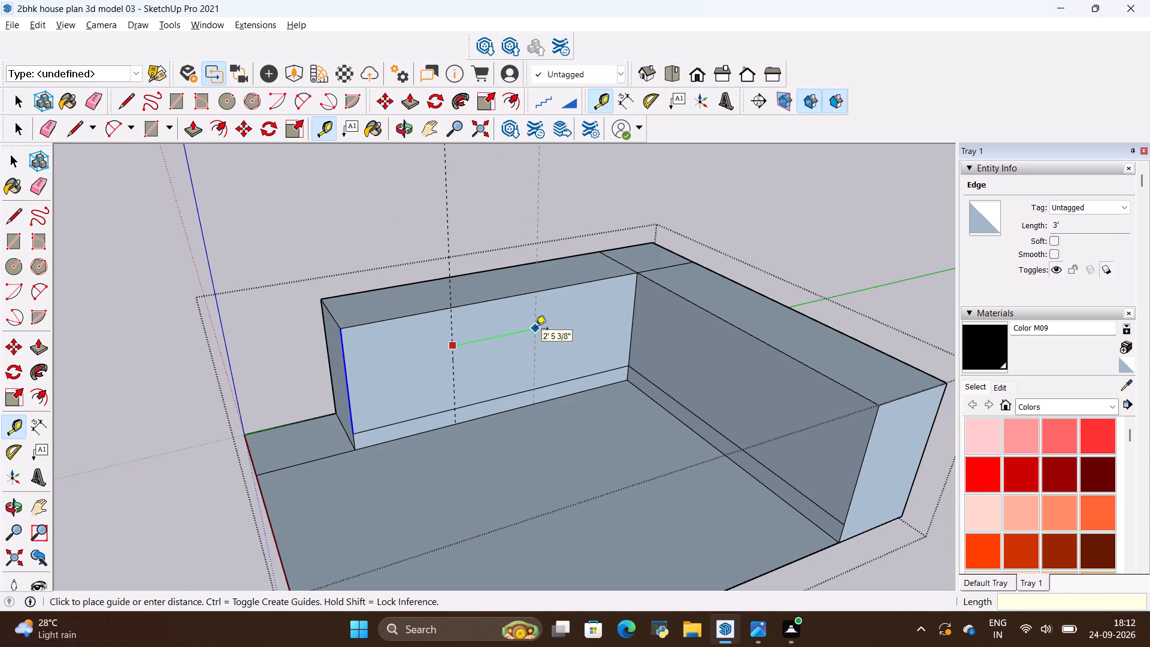
pyautogui.write('34')
pyautogui.hotkey('shift', '"')
pyautogui.press('Return')
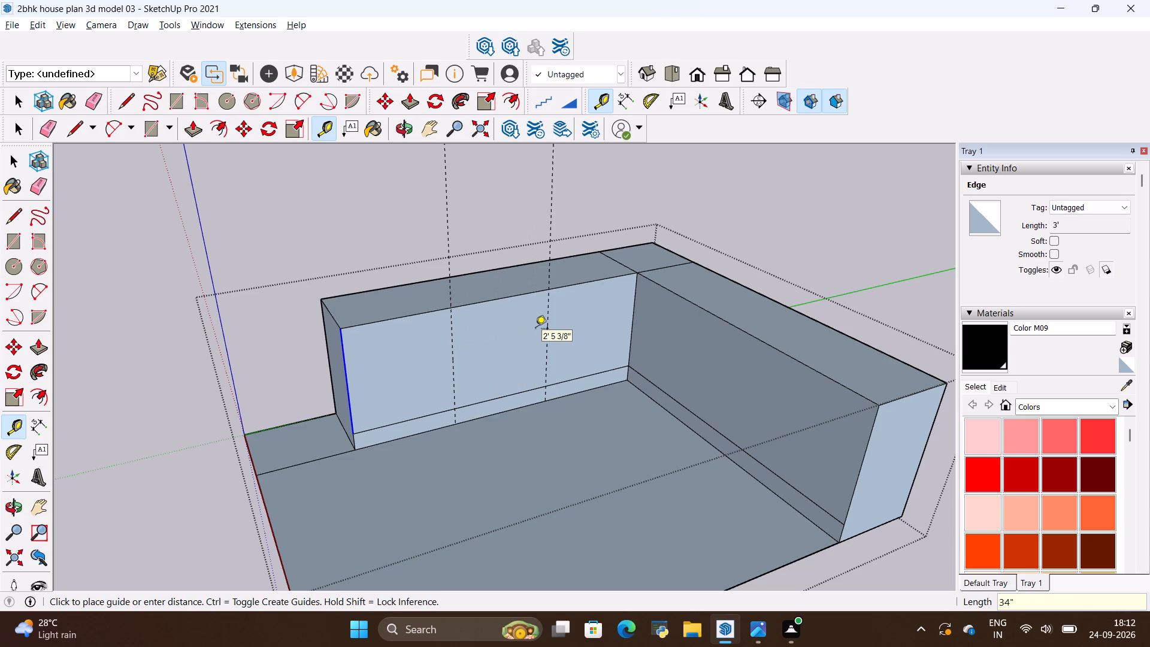
pyautogui.scroll(4, 517, 375)
pyautogui.scroll(-3, 517, 373)
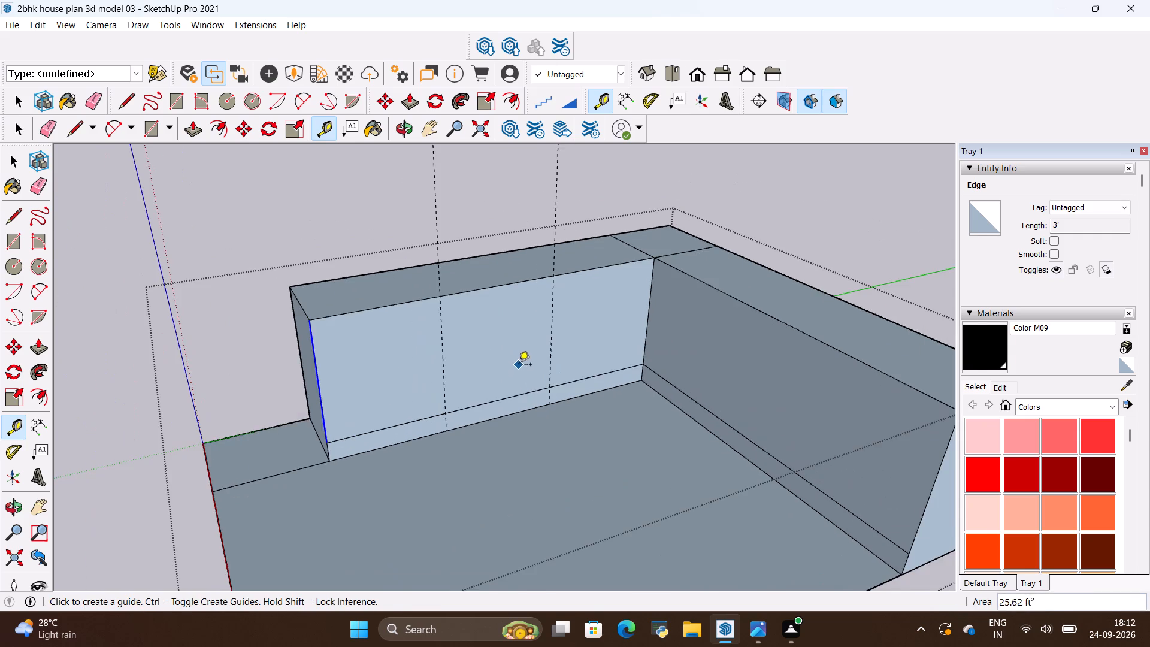
# Check the reference image's drawer rows, then draw an 8' 6 1/2" horizontal line across the front face at mid-height above the skirting.
pyautogui.hotkey('alt', 'Tab')
pyautogui.hotkey('alt', 'Tab')
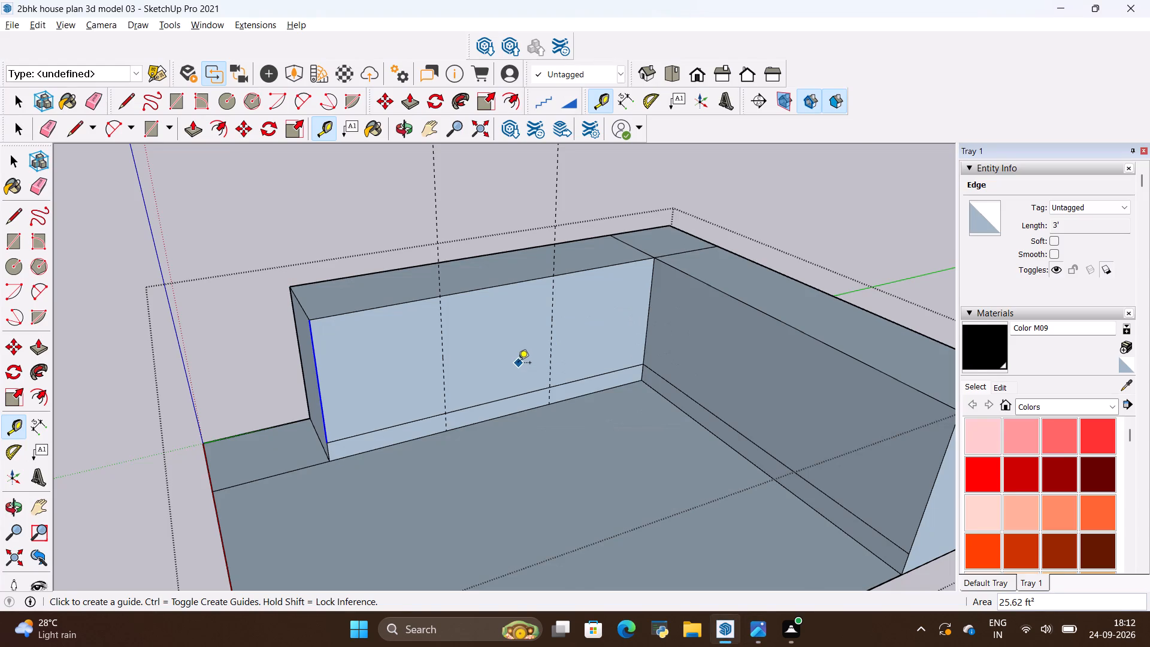
pyautogui.hotkey('alt', 'Tab')
pyautogui.scroll(9, 262, 371)
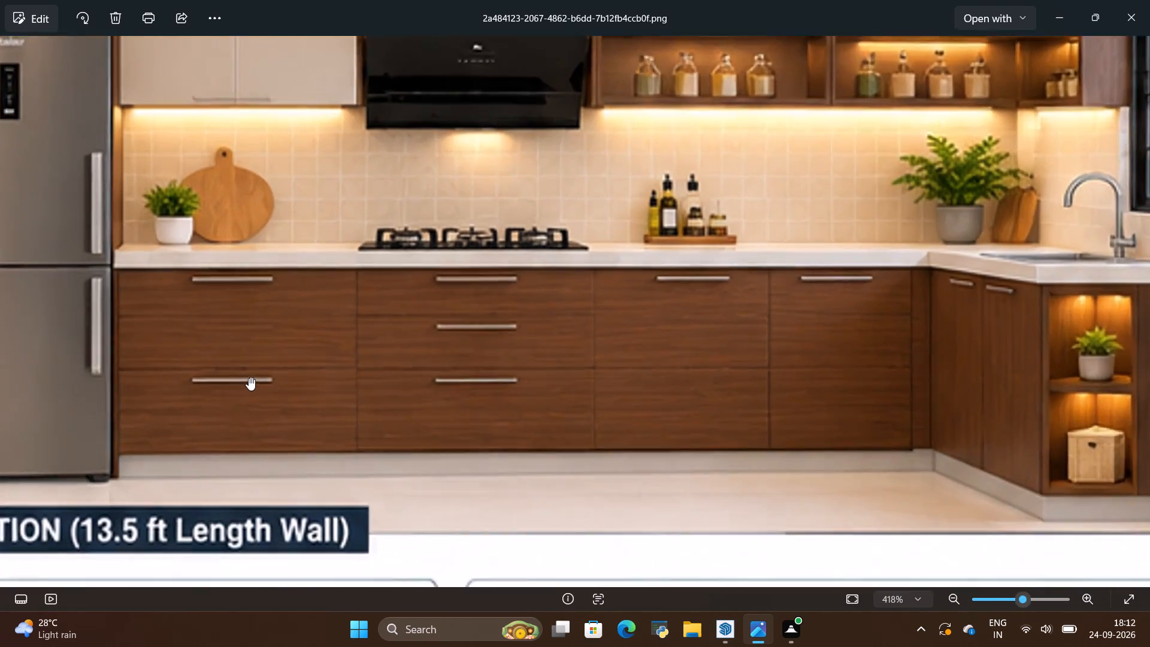
pyautogui.hotkey('alt', 'Tab')
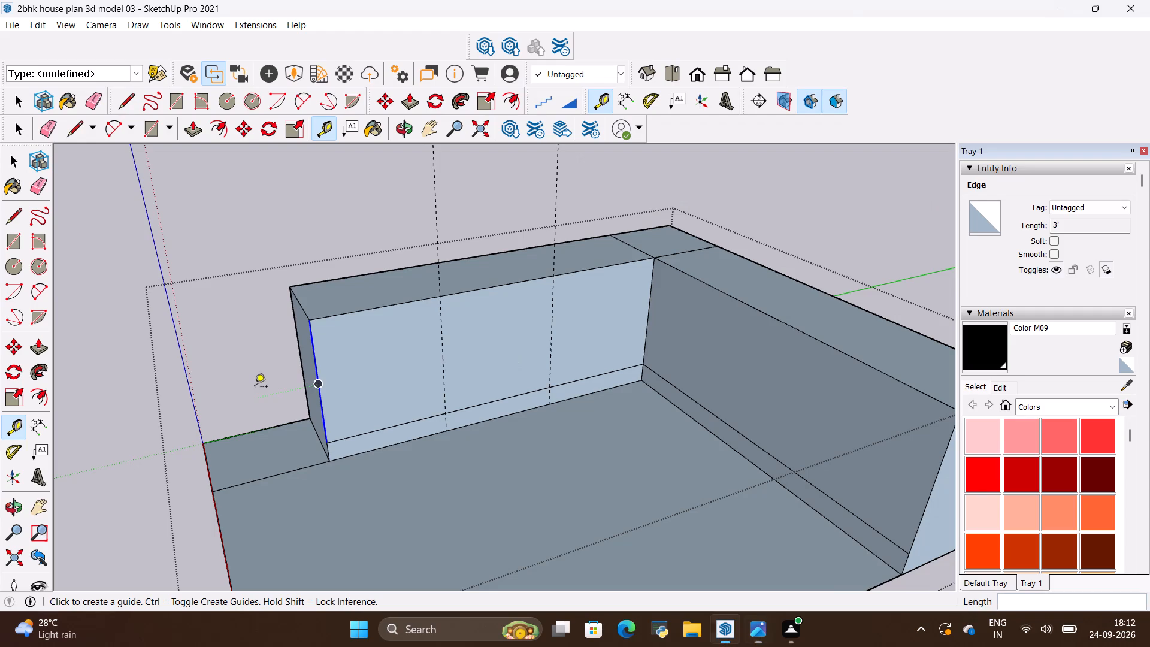
pyautogui.scroll(3, 466, 337)
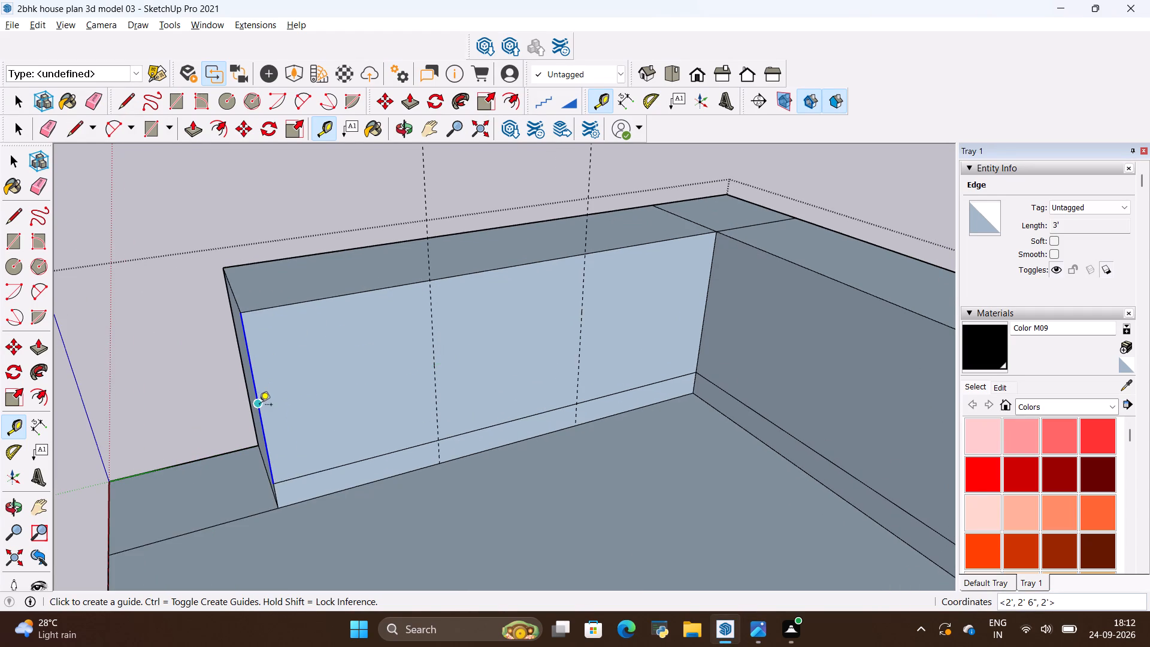
pyautogui.press('l')
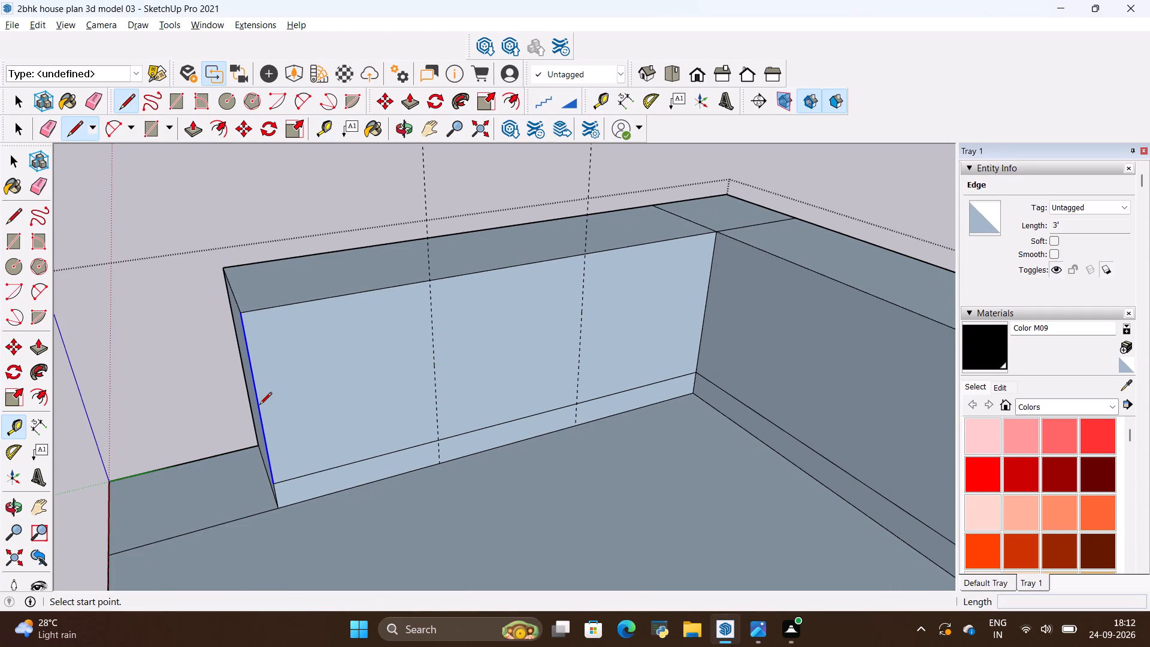
pyautogui.click(255, 409)
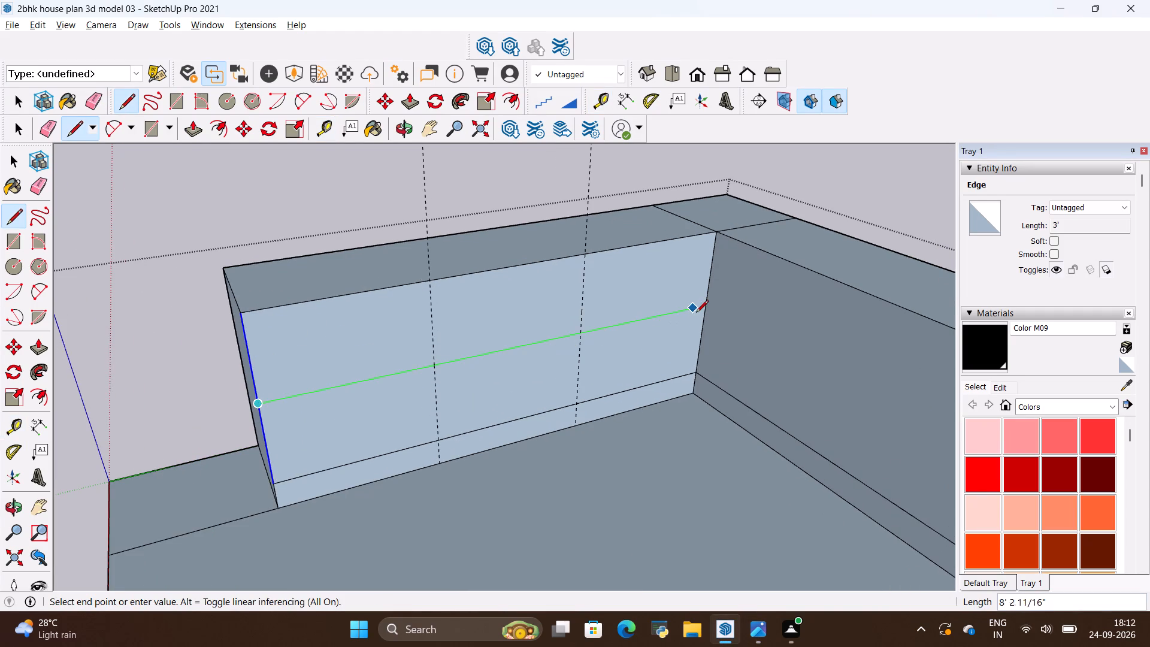
pyautogui.click(706, 309)
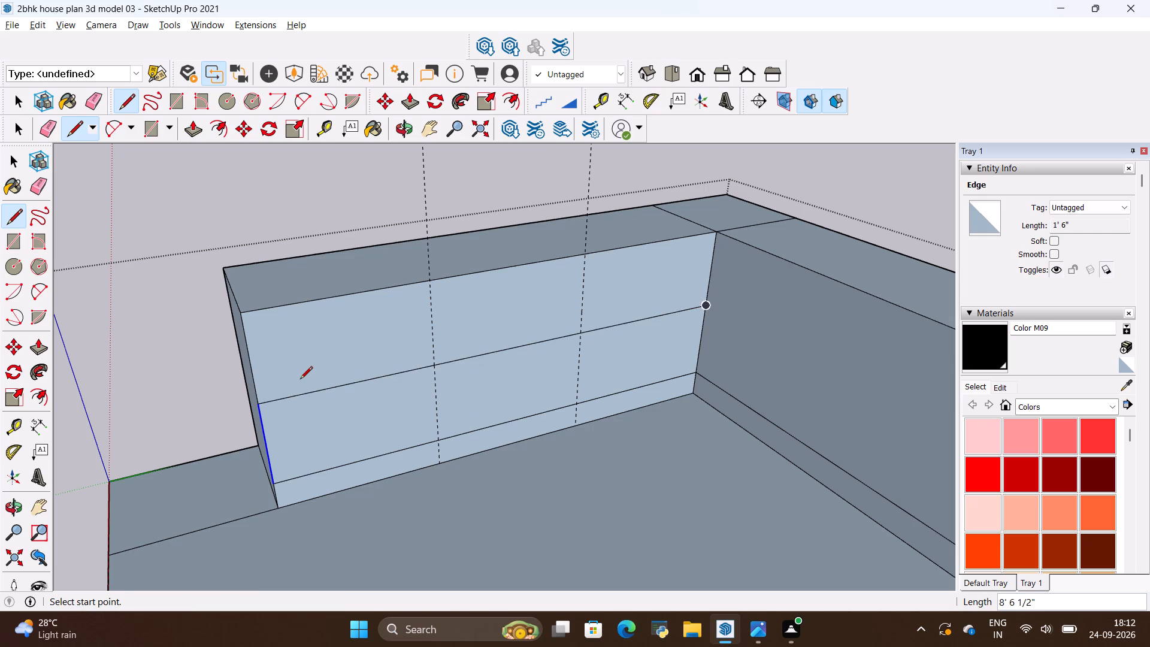
# Draw two 3' vertical division lines along the guides, between the skirting line and the top front edge.
pyautogui.scroll(-1, 300, 380)
pyautogui.scroll(2, 417, 410)
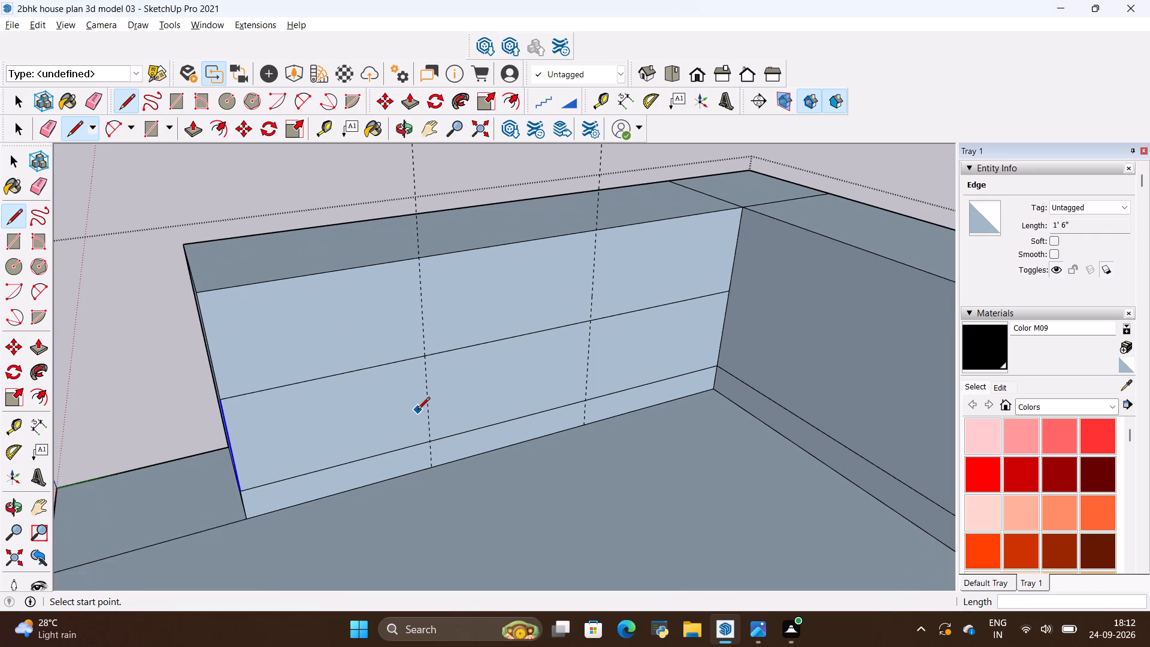
pyautogui.scroll(3, 437, 442)
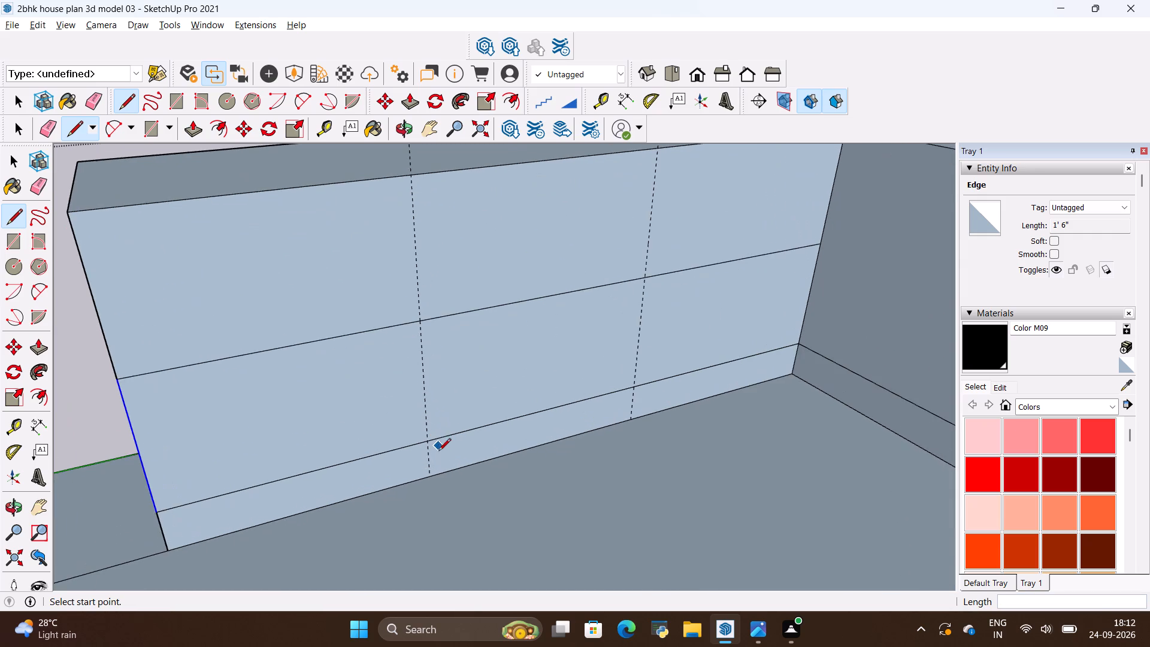
pyautogui.click(428, 441)
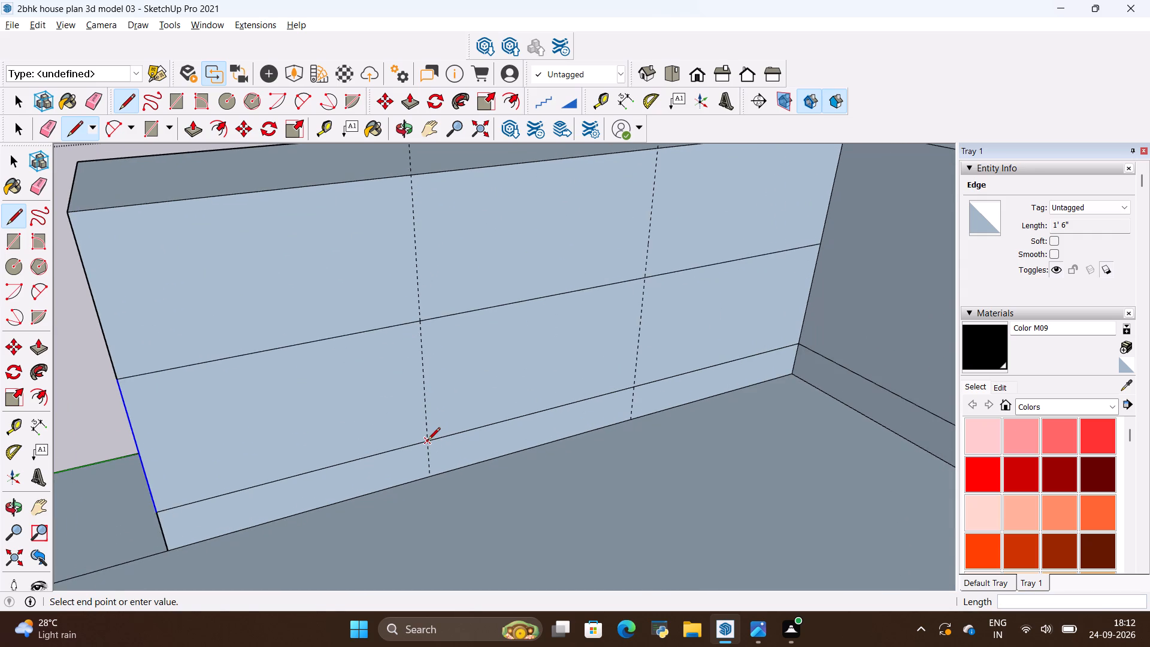
pyautogui.click(413, 177)
pyautogui.scroll(-5, 432, 291)
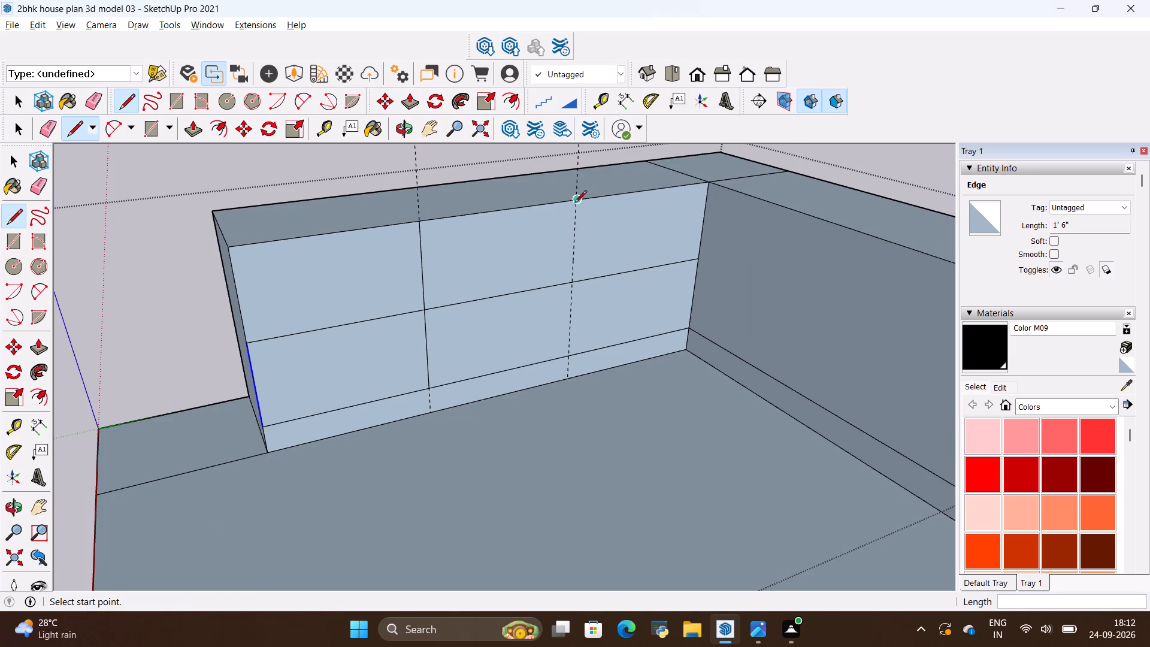
pyautogui.click(574, 202)
pyautogui.click(568, 362)
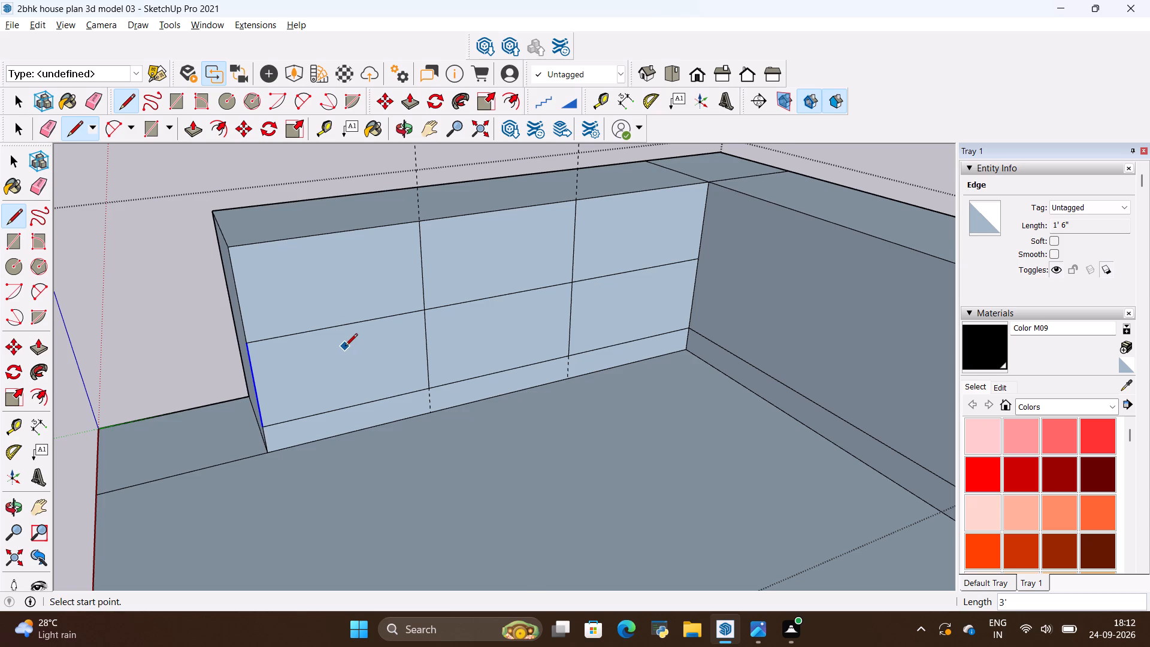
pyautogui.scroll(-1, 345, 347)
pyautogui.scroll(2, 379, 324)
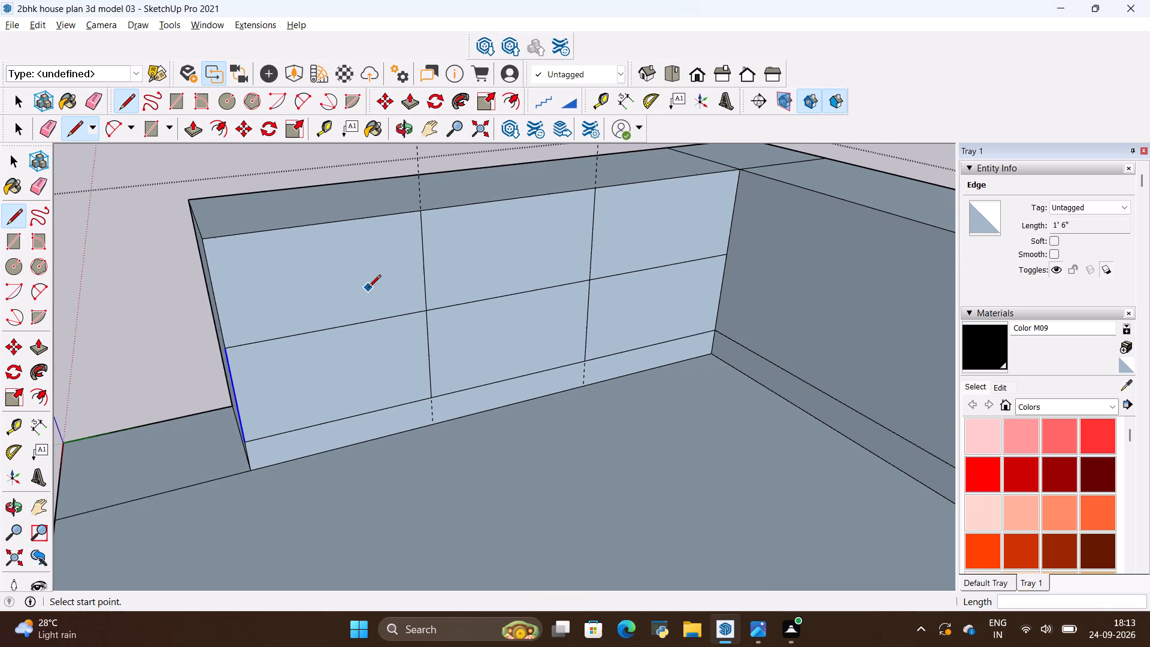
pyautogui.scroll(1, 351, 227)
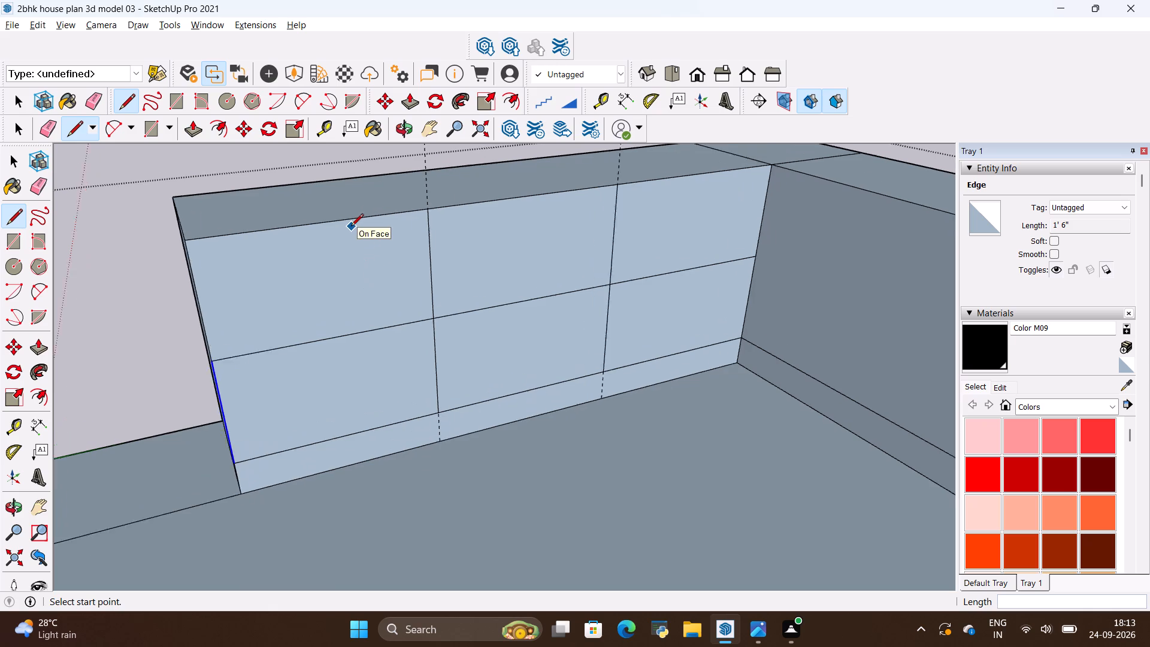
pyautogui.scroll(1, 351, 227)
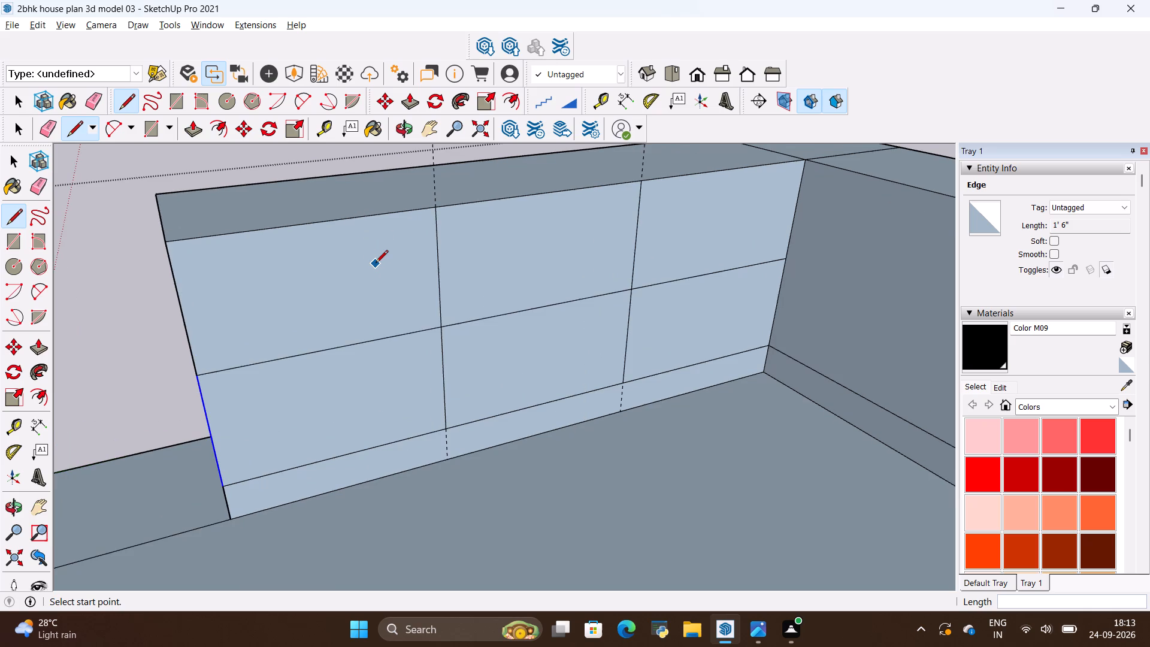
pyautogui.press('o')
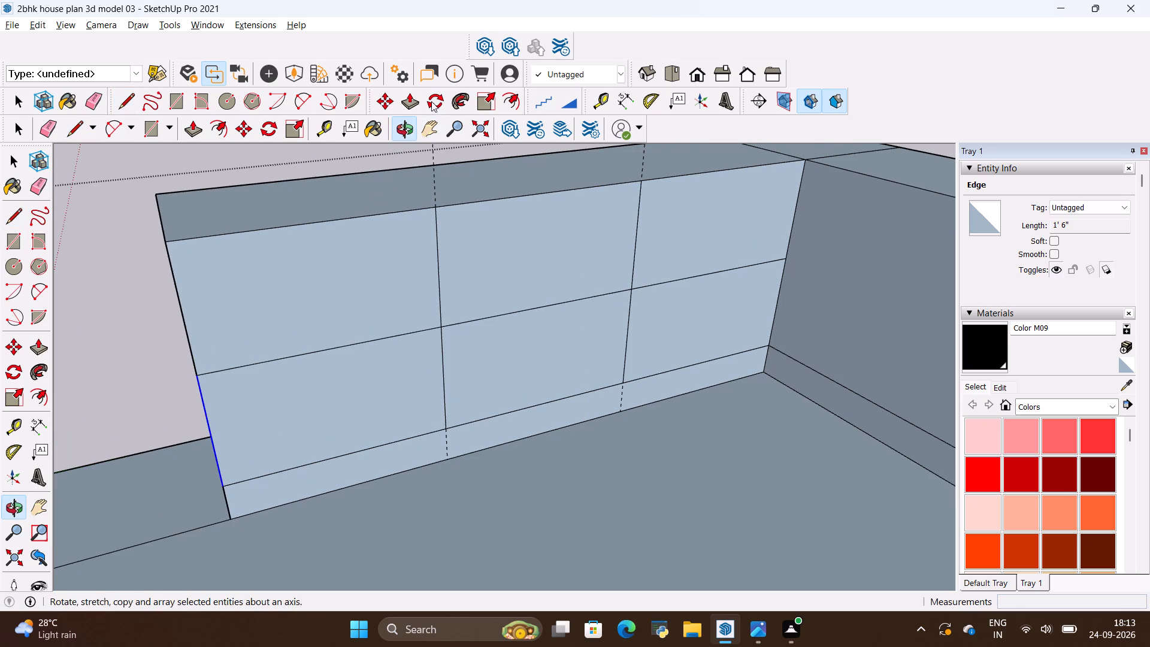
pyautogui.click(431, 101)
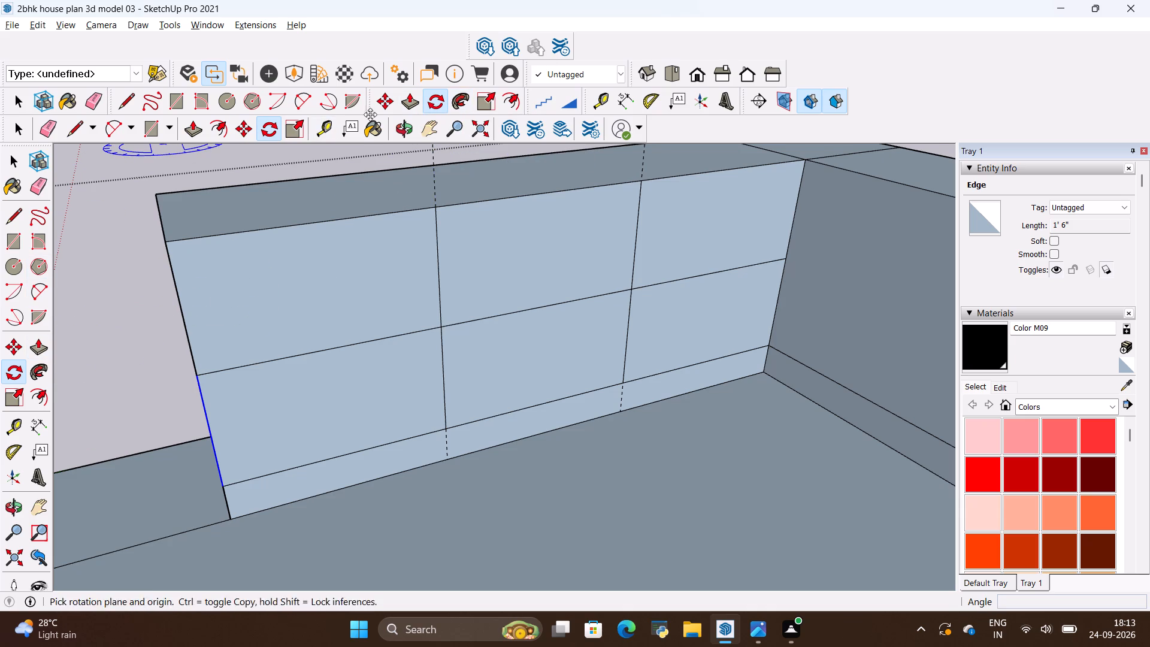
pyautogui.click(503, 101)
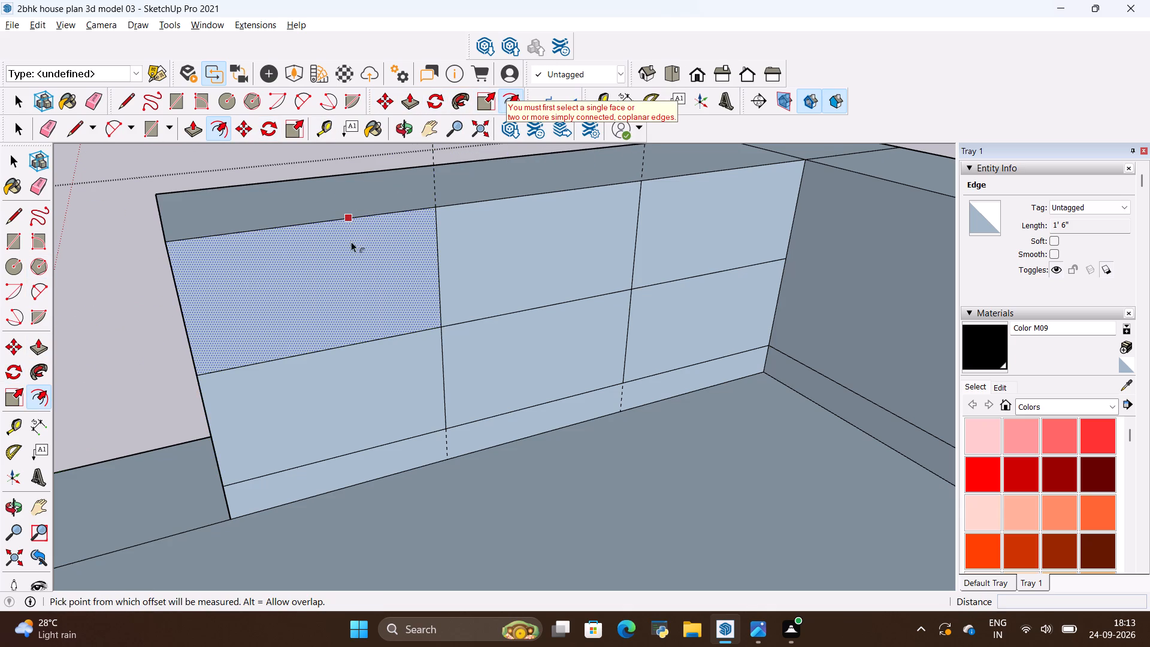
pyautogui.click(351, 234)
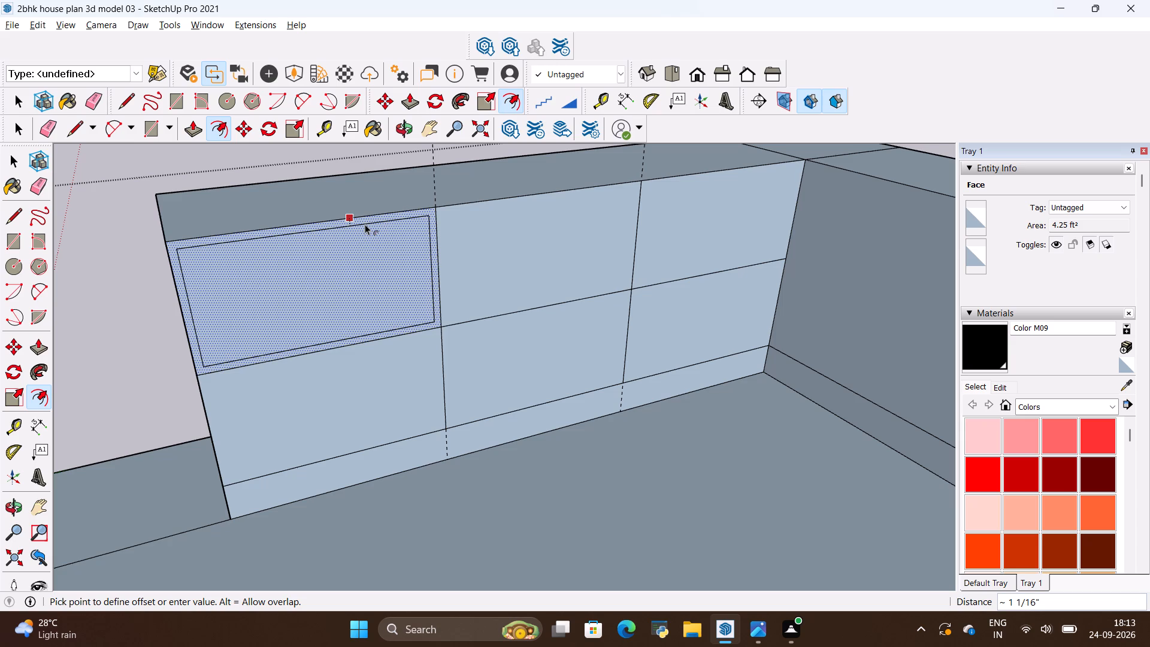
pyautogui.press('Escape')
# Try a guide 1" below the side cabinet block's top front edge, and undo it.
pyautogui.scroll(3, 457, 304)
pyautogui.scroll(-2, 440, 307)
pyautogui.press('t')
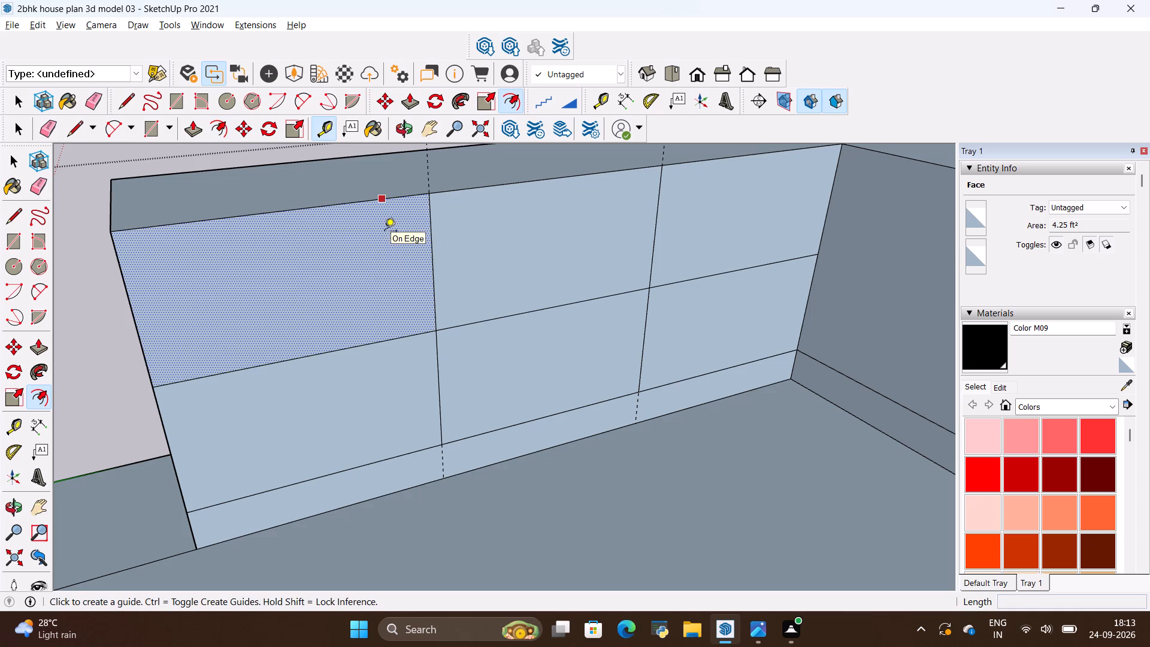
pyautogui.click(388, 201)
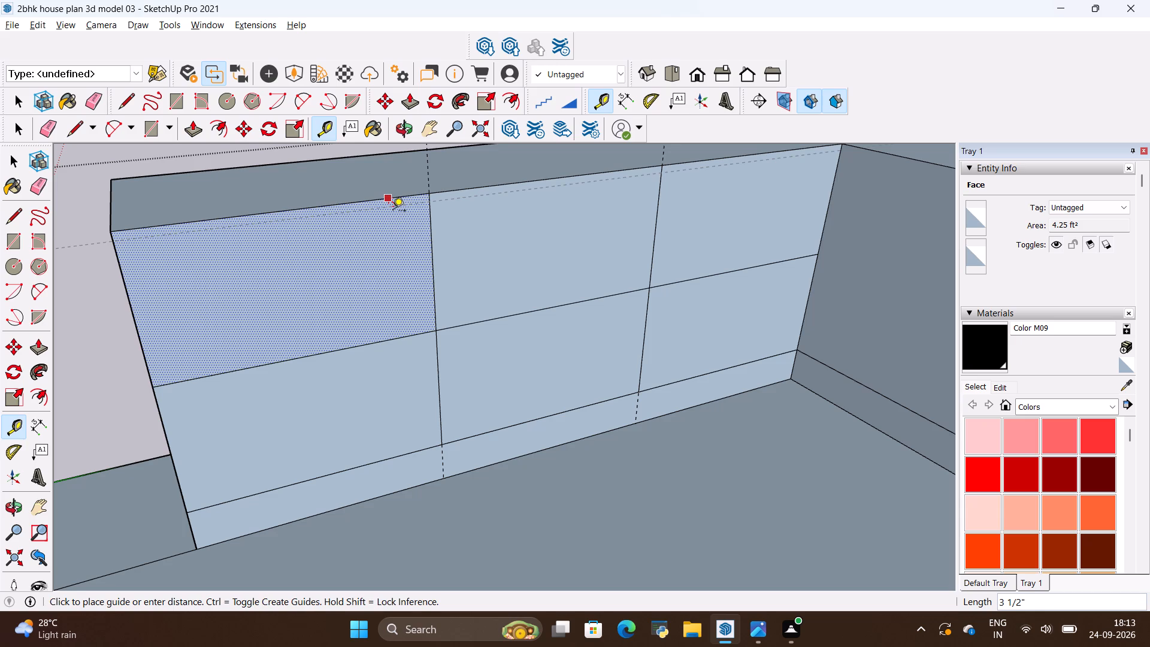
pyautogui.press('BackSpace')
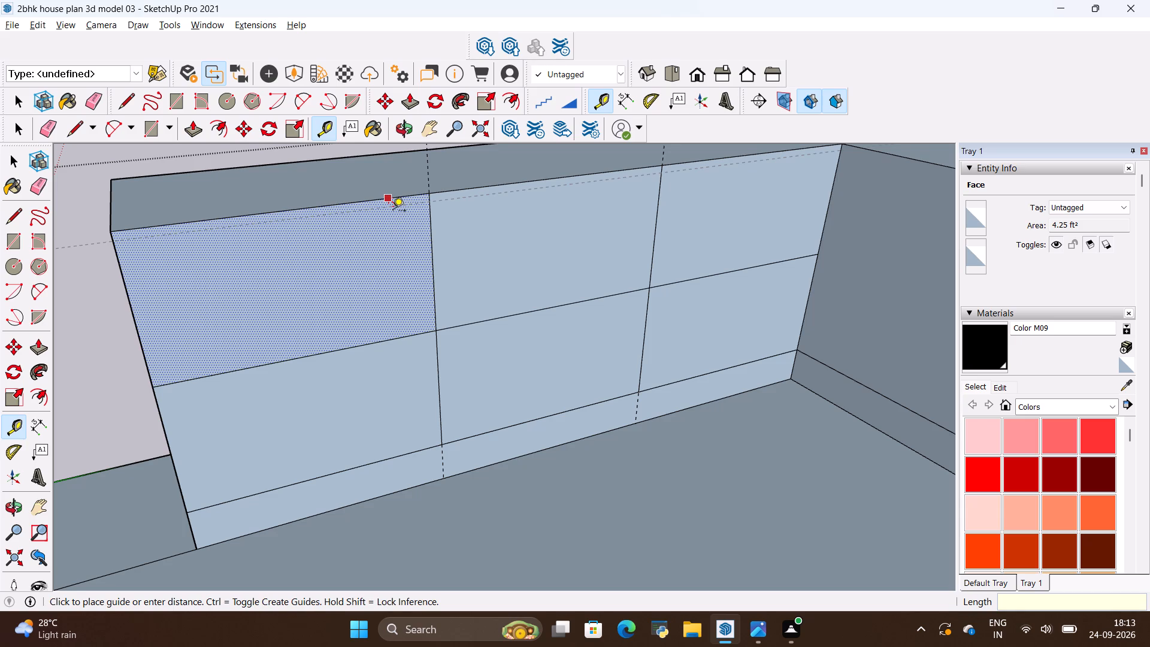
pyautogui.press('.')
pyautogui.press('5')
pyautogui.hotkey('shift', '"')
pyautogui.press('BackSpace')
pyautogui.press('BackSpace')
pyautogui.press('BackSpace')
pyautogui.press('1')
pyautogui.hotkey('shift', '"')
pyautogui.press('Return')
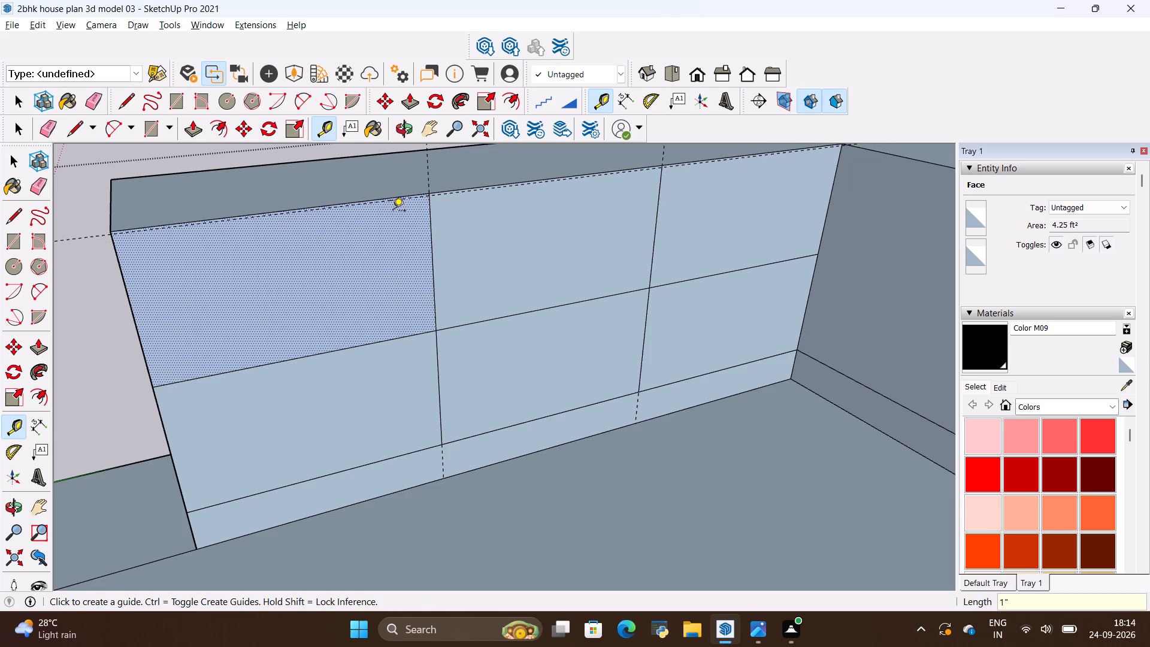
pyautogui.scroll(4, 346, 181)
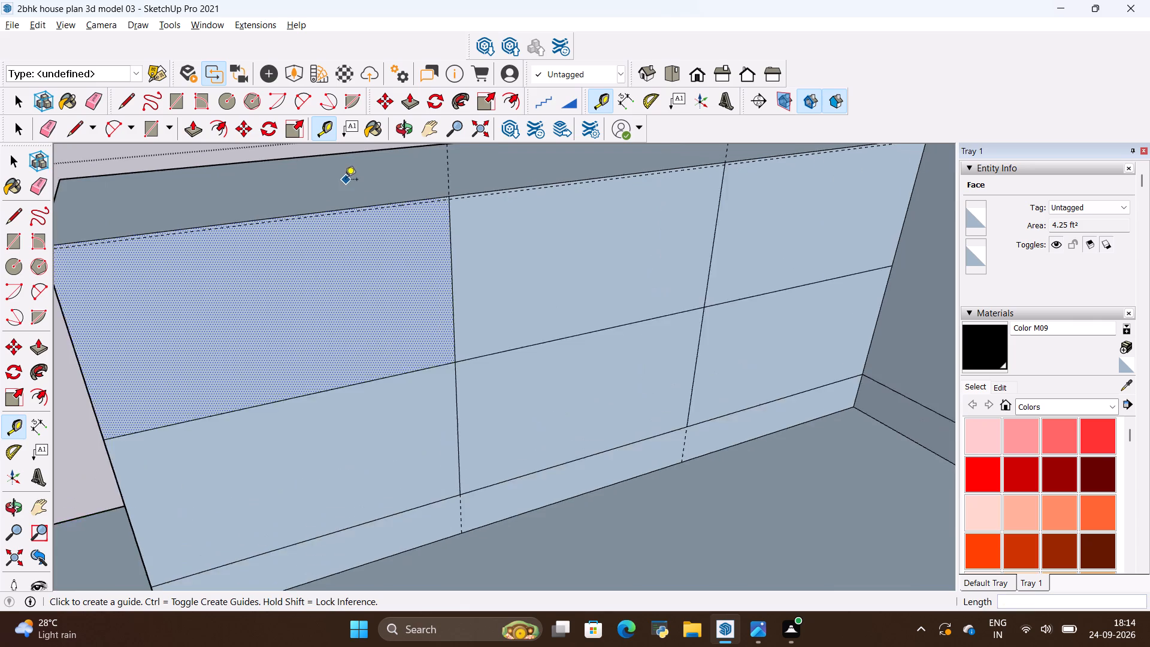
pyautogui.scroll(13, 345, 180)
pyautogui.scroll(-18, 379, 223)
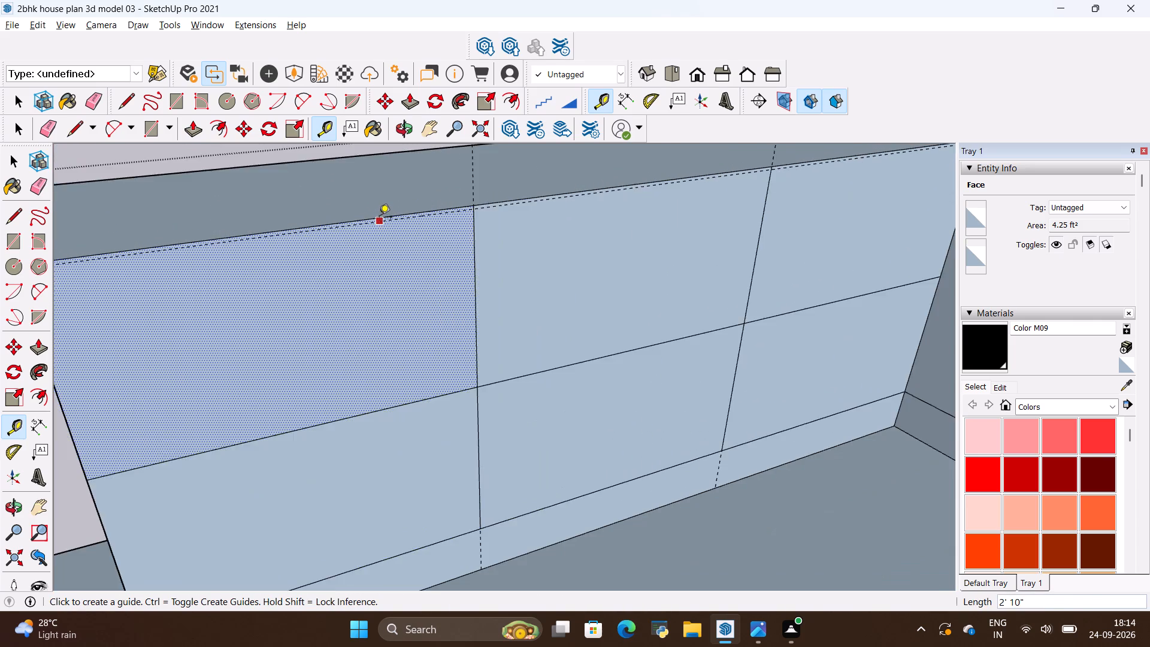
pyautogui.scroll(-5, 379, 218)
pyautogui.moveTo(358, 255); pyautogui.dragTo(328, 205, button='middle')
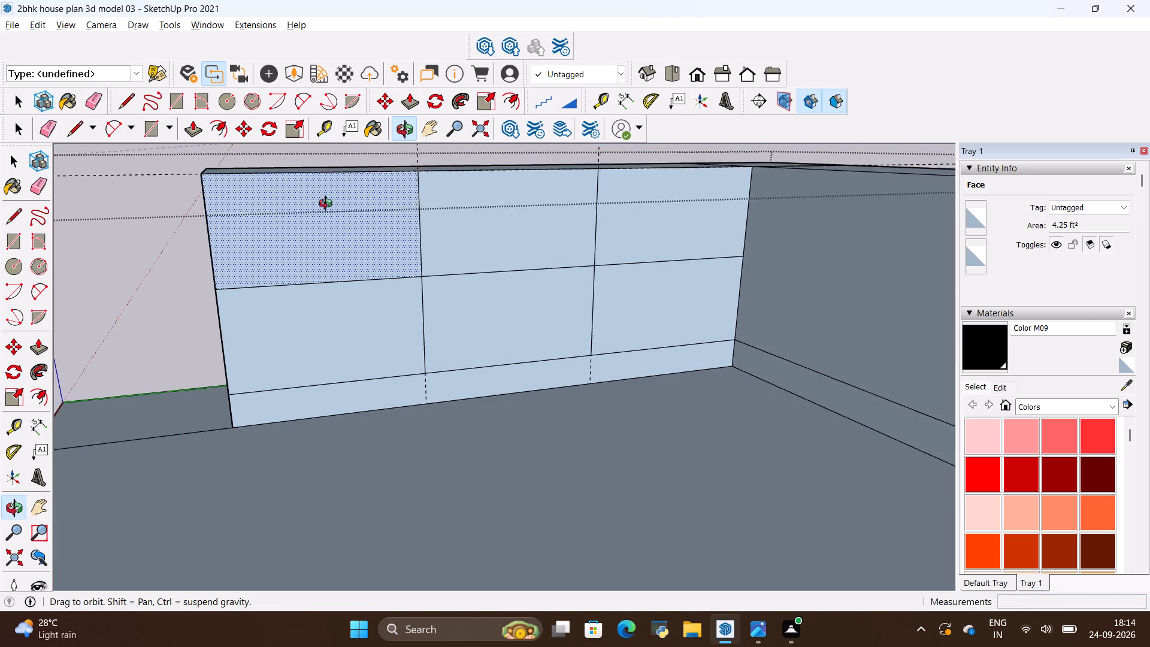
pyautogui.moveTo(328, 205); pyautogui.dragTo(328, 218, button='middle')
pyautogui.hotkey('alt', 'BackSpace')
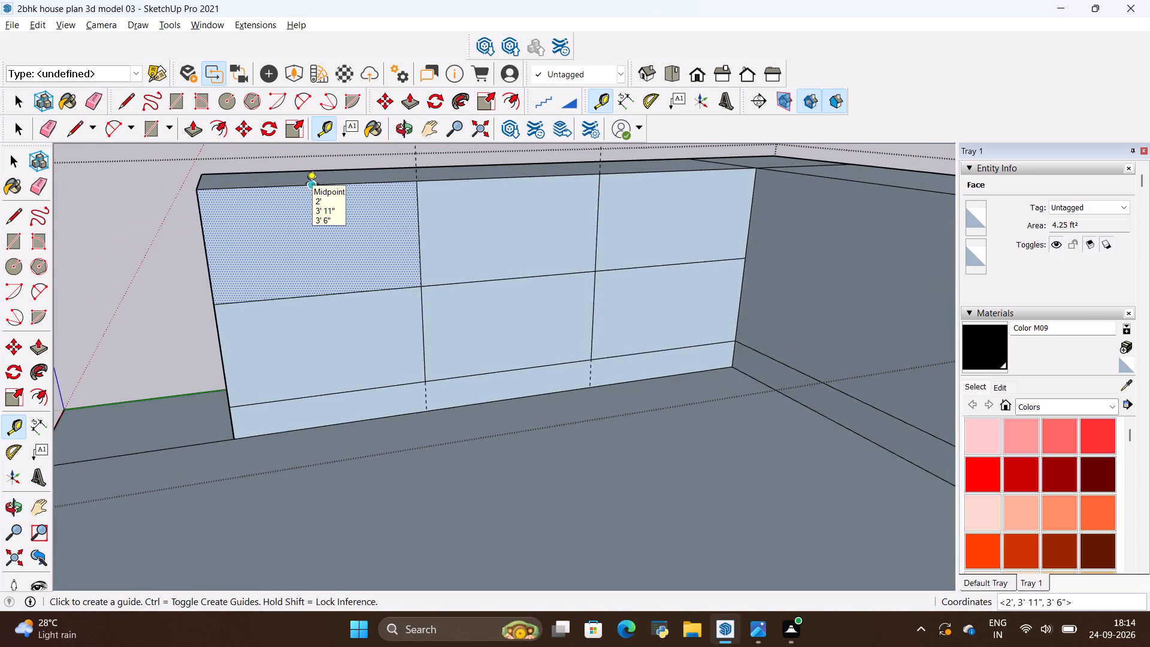
# Place guides on the side cabinet block's front face, 1" below its top edge and 1" inside its outer end edge.
pyautogui.scroll(9, 335, 183)
pyautogui.click(338, 189)
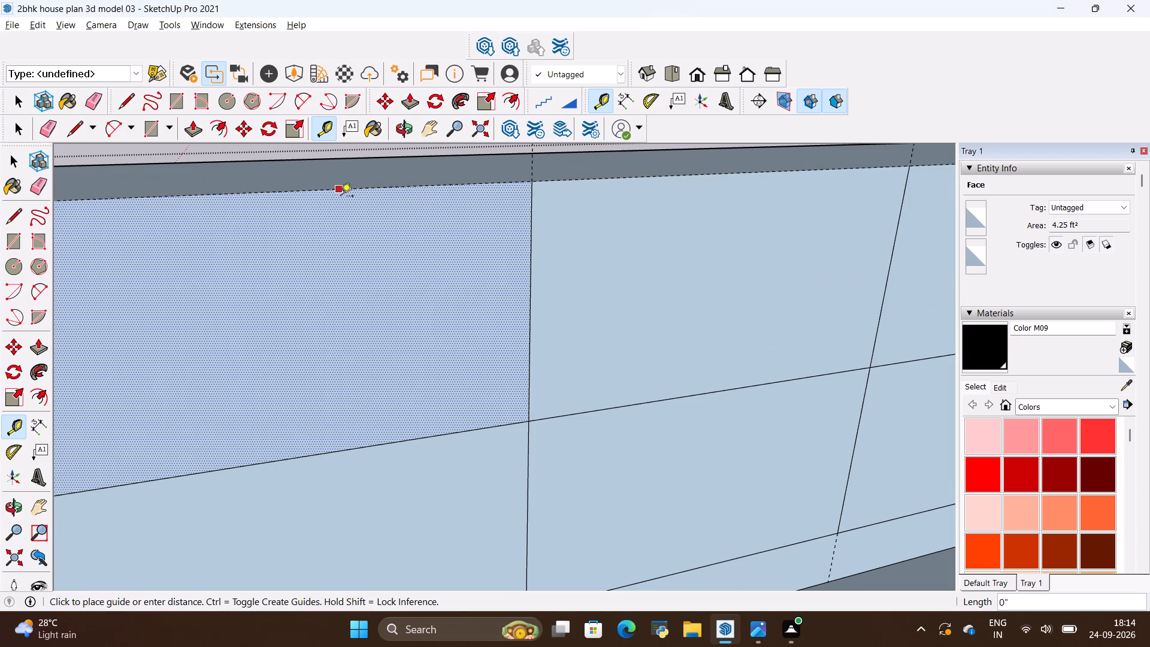
pyautogui.press('BackSpace')
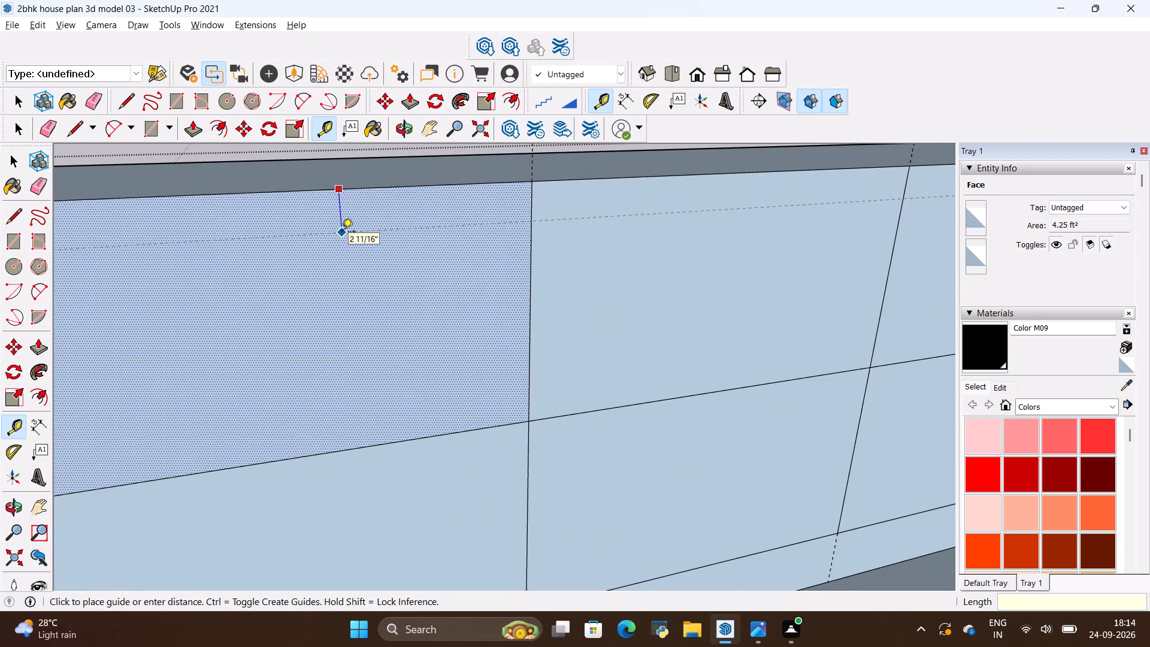
pyautogui.write('1"')
pyautogui.press('Return')
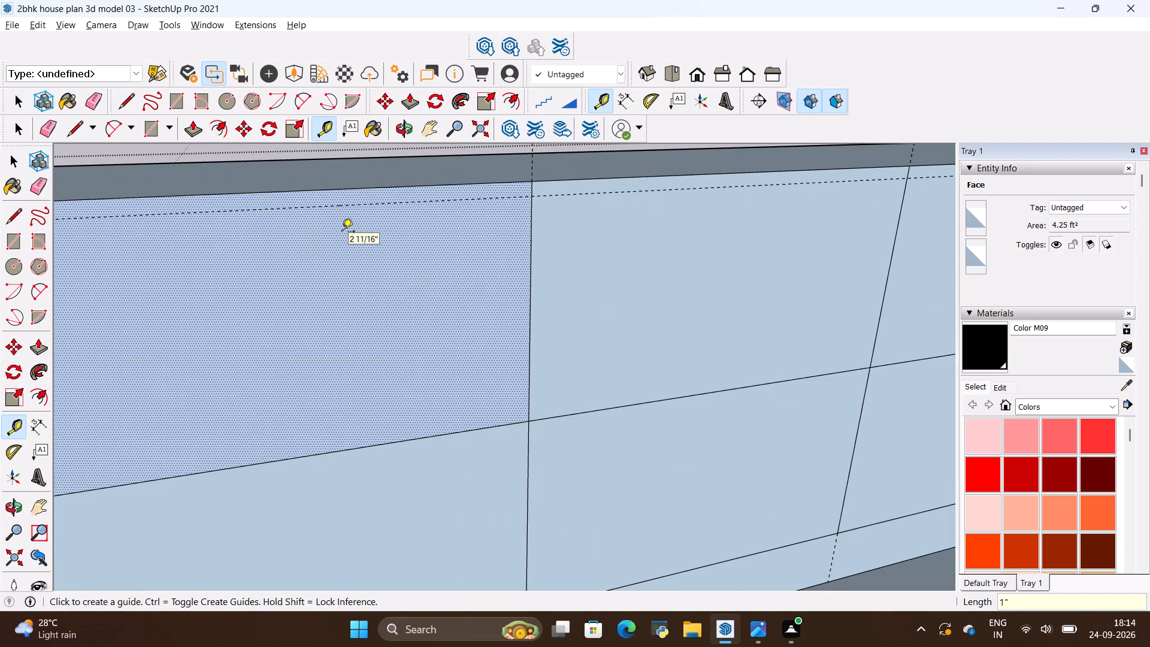
pyautogui.scroll(-4, 352, 232)
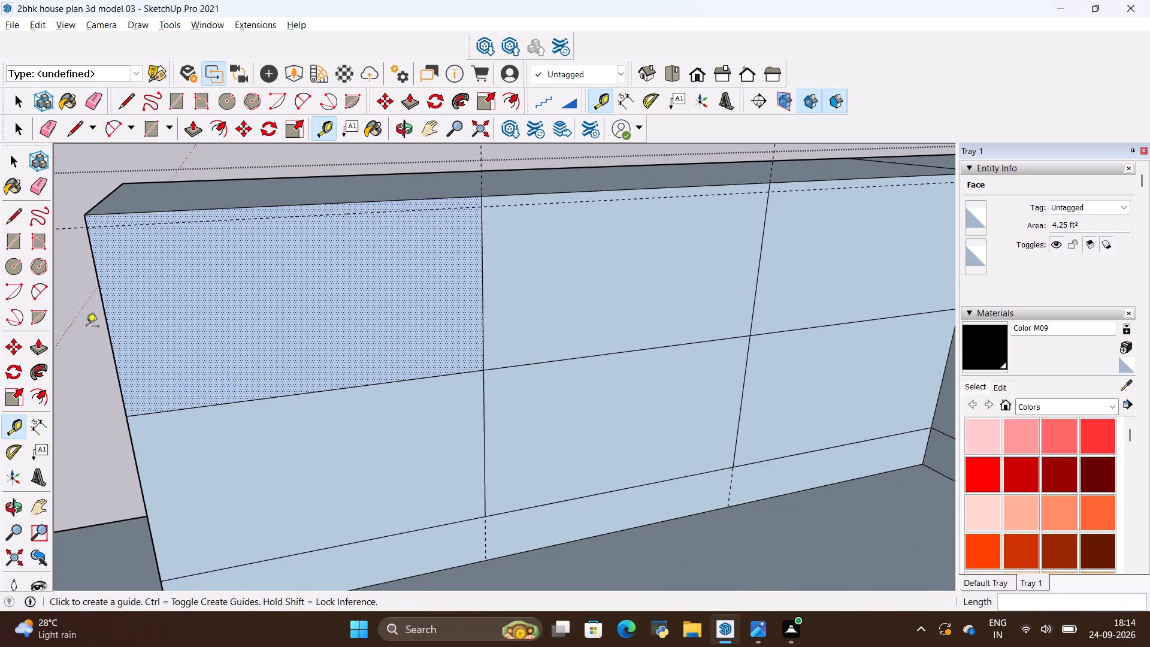
pyautogui.click(103, 313)
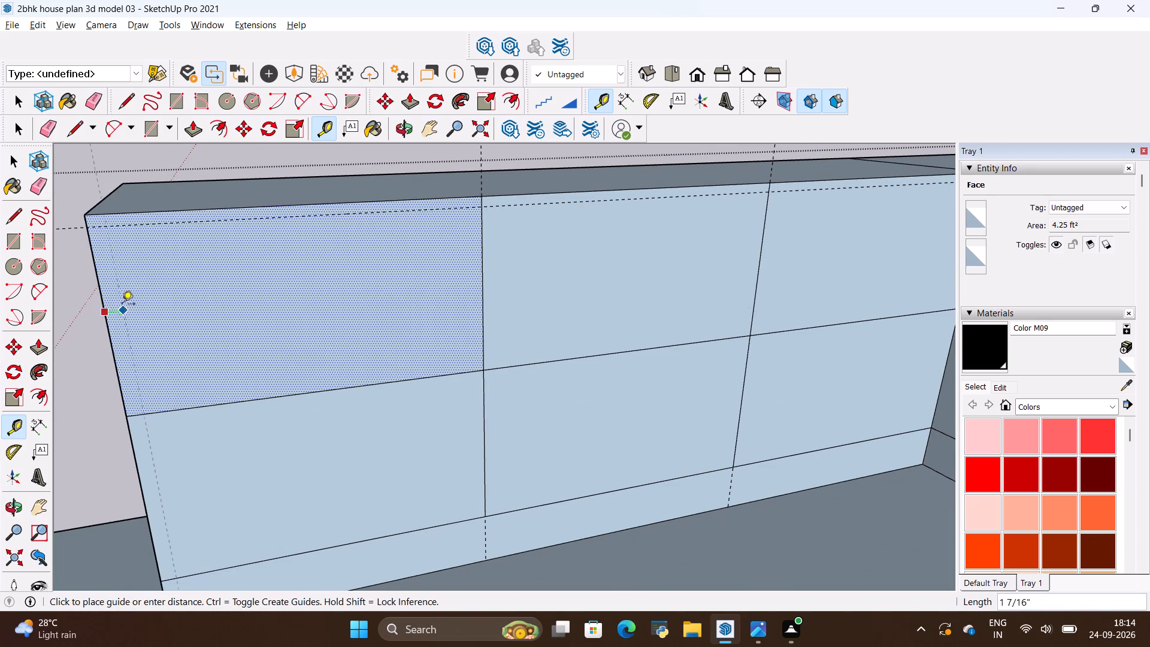
pyautogui.press('BackSpace')
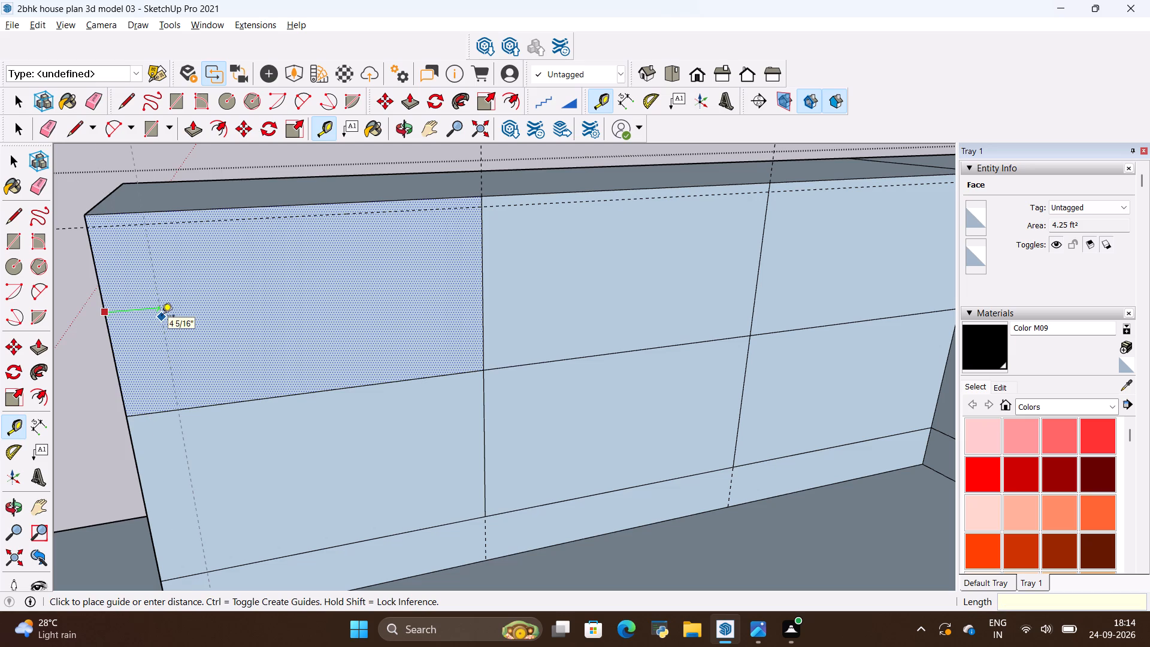
pyautogui.write('1"')
pyautogui.press('Return')
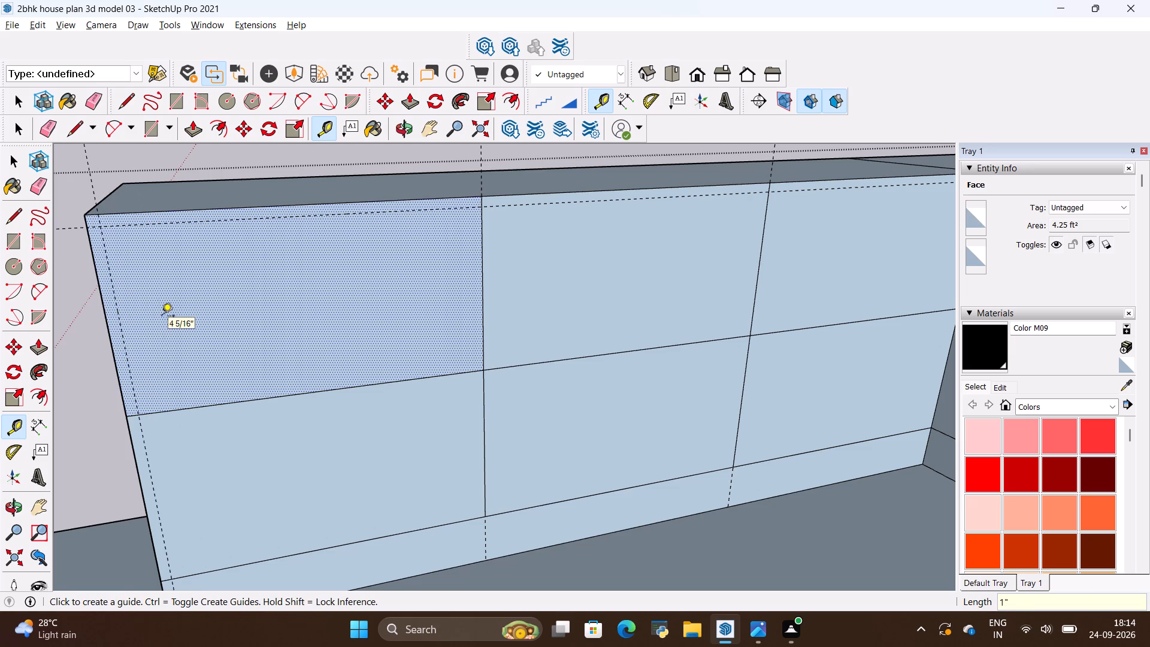
# Place guides on the front face, 1" above the skirting line and 1" inside the vertical edge at the inner corner.
pyautogui.scroll(-3, 176, 315)
pyautogui.click(302, 502)
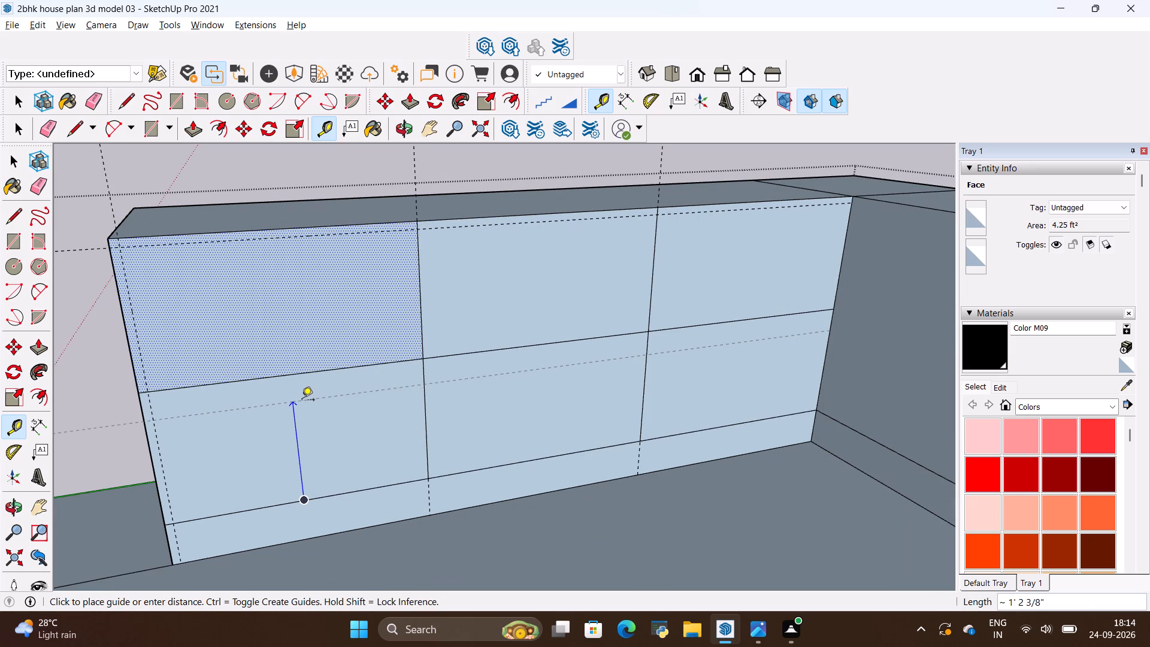
pyautogui.press('BackSpace')
pyautogui.write('1"')
pyautogui.press('Return')
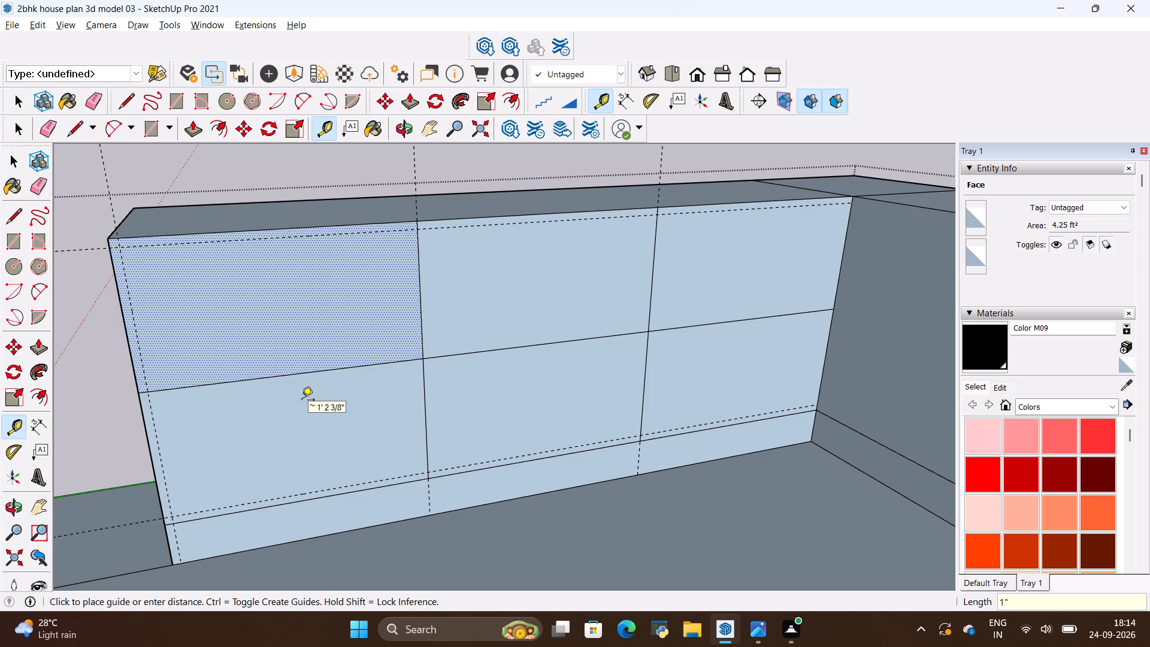
pyautogui.scroll(3, 890, 240)
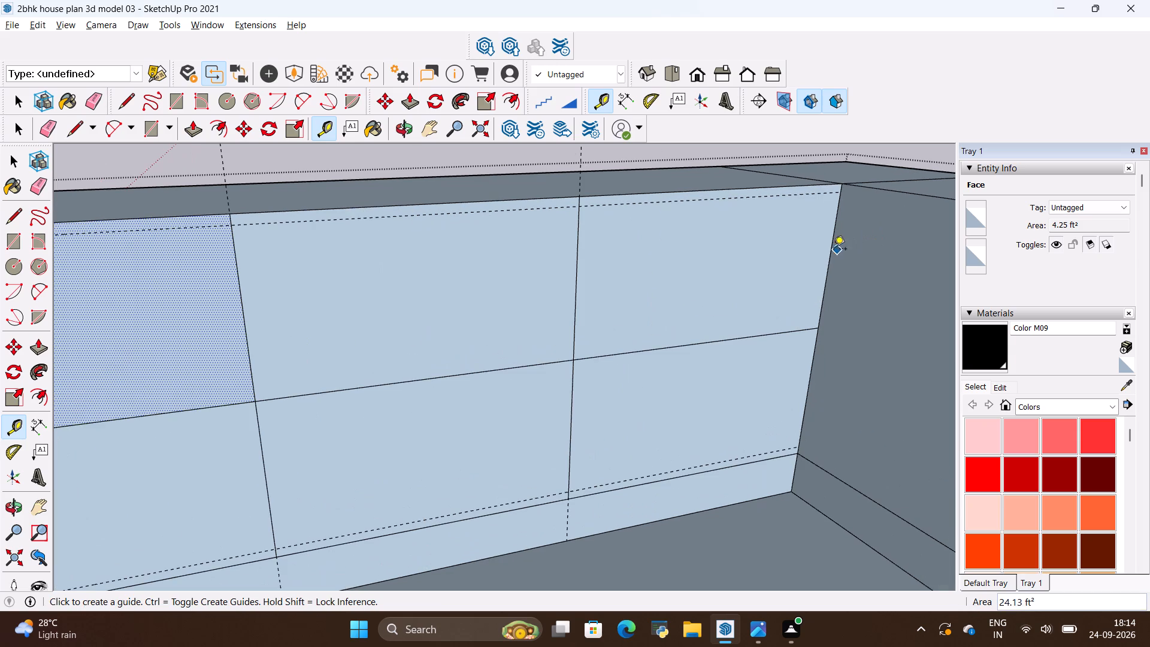
pyautogui.click(836, 244)
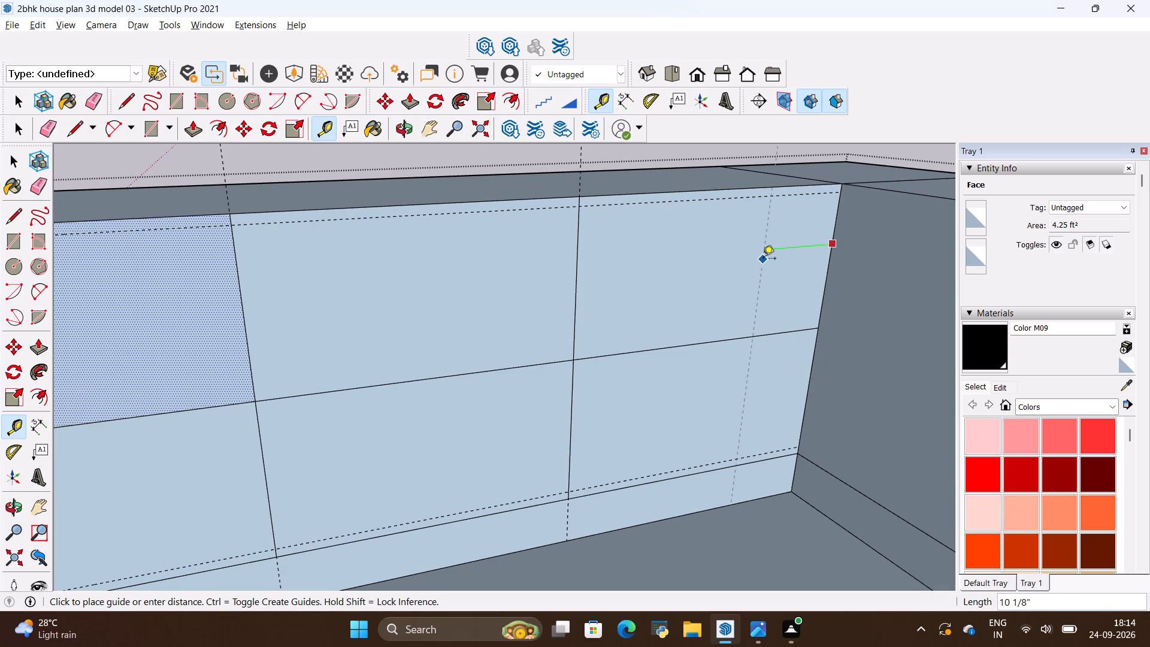
pyautogui.press('BackSpace')
pyautogui.write('1"')
pyautogui.press('Return')
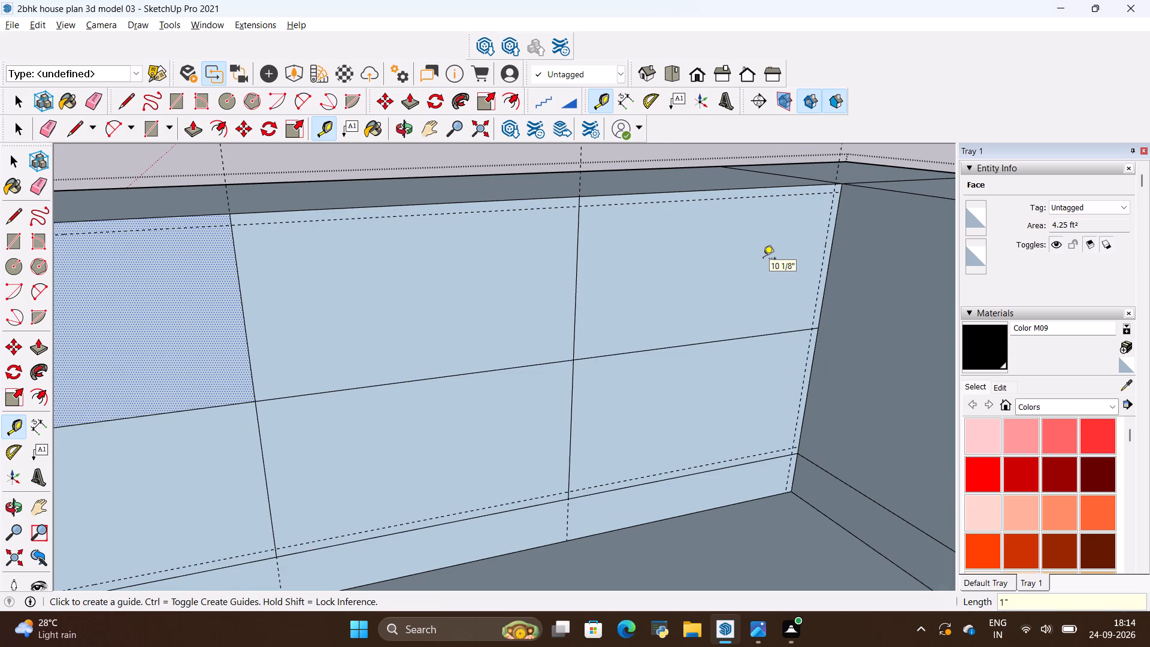
# Place a vertical guide 0.5" from the division line nearest the inner corner, on the side towards the block's outer end.
pyautogui.scroll(-2, 680, 243)
pyautogui.scroll(5, 591, 259)
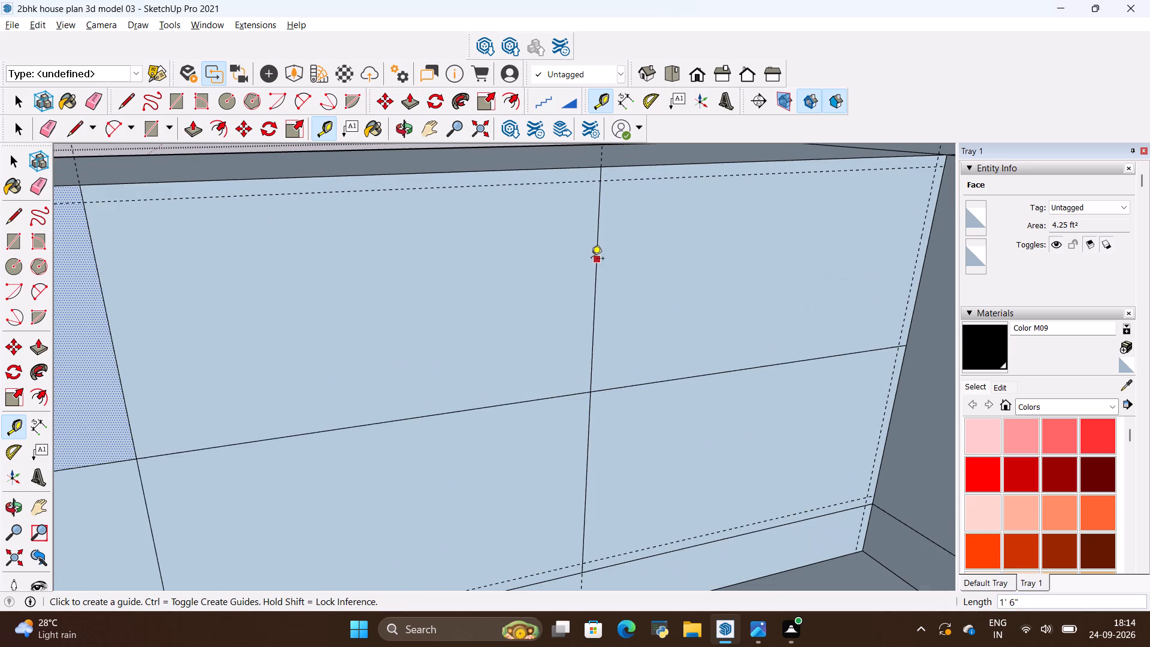
pyautogui.click(591, 259)
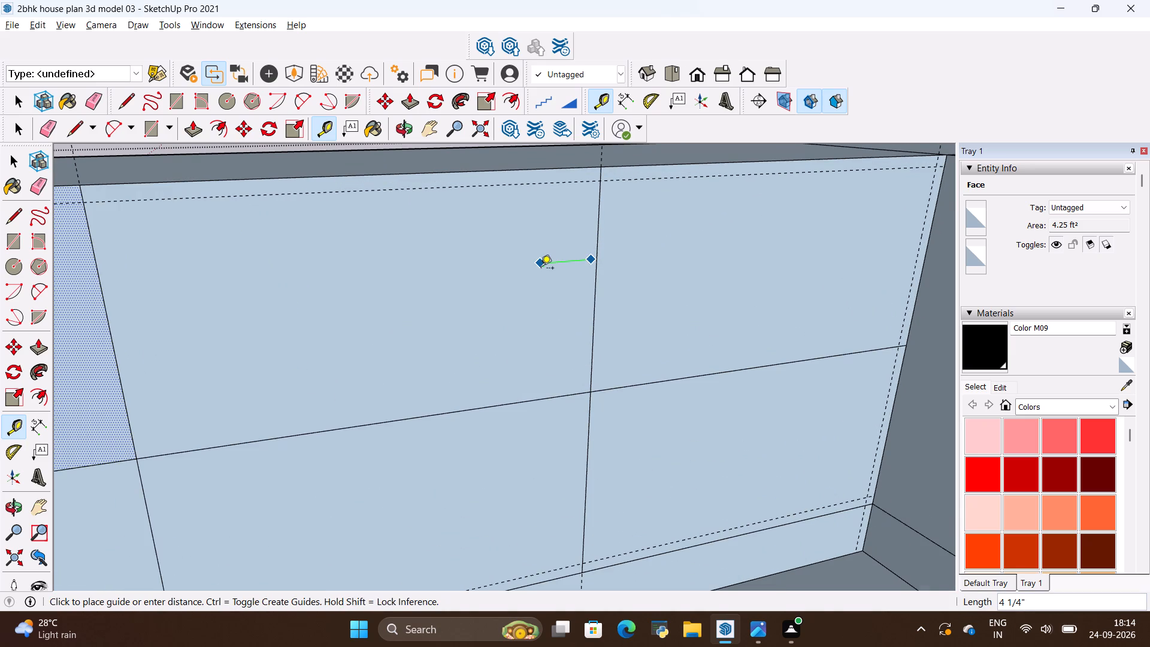
pyautogui.press('Escape')
pyautogui.click(599, 254)
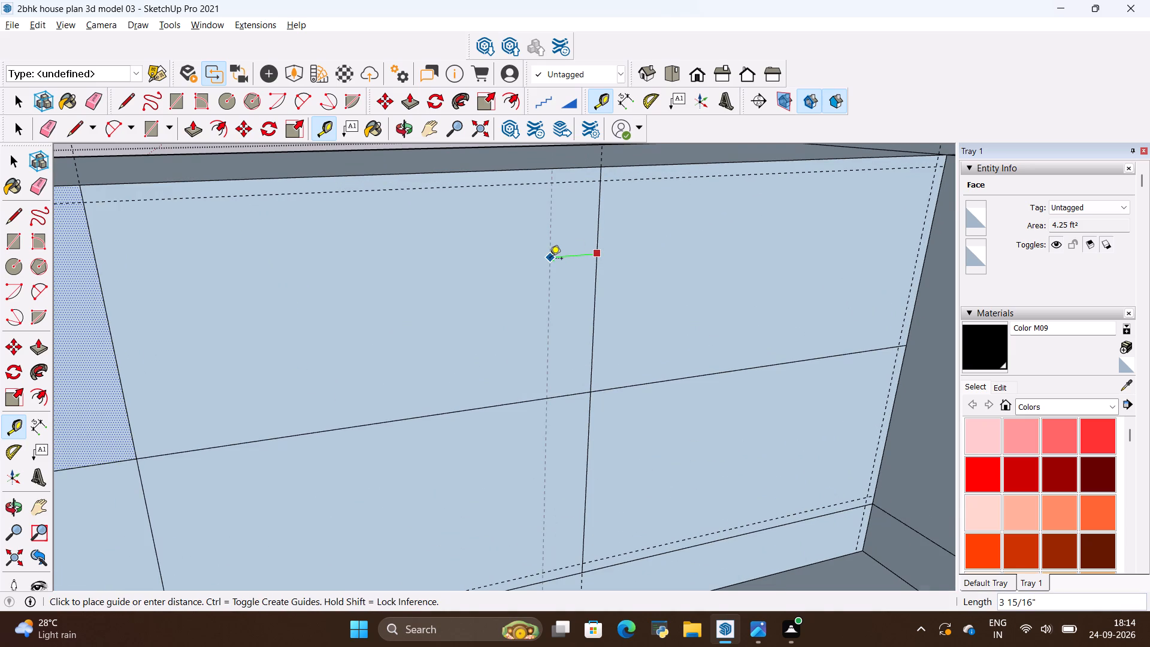
pyautogui.press('BackSpace')
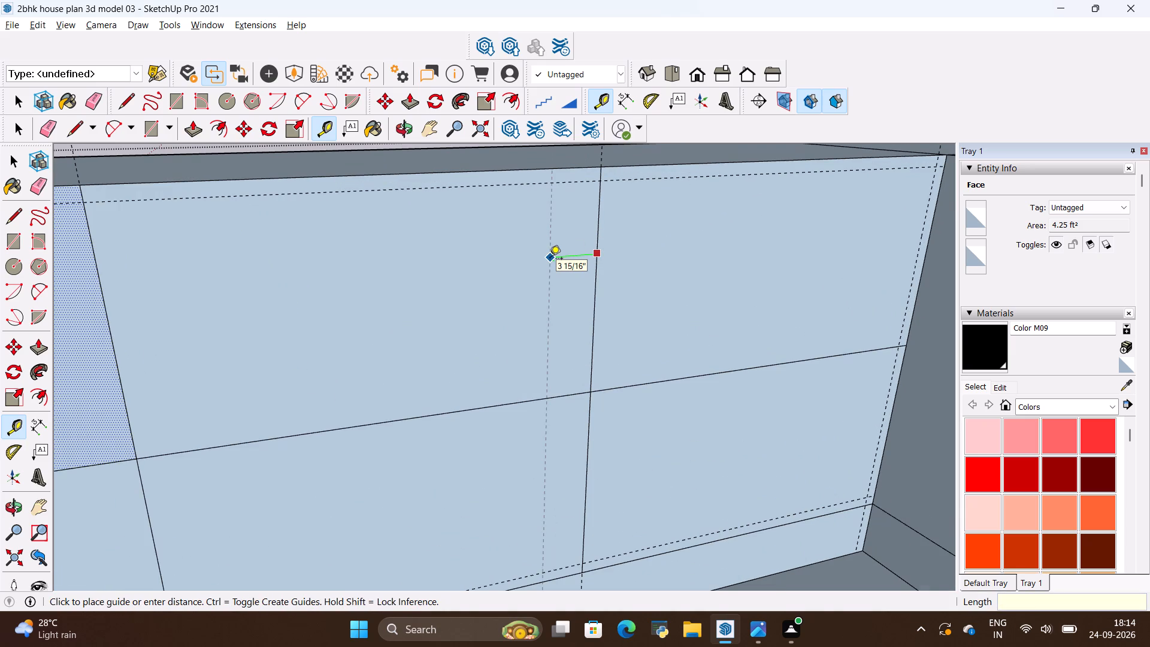
pyautogui.press('.')
pyautogui.press('5')
pyautogui.hotkey('shift', '"')
pyautogui.press('Return')
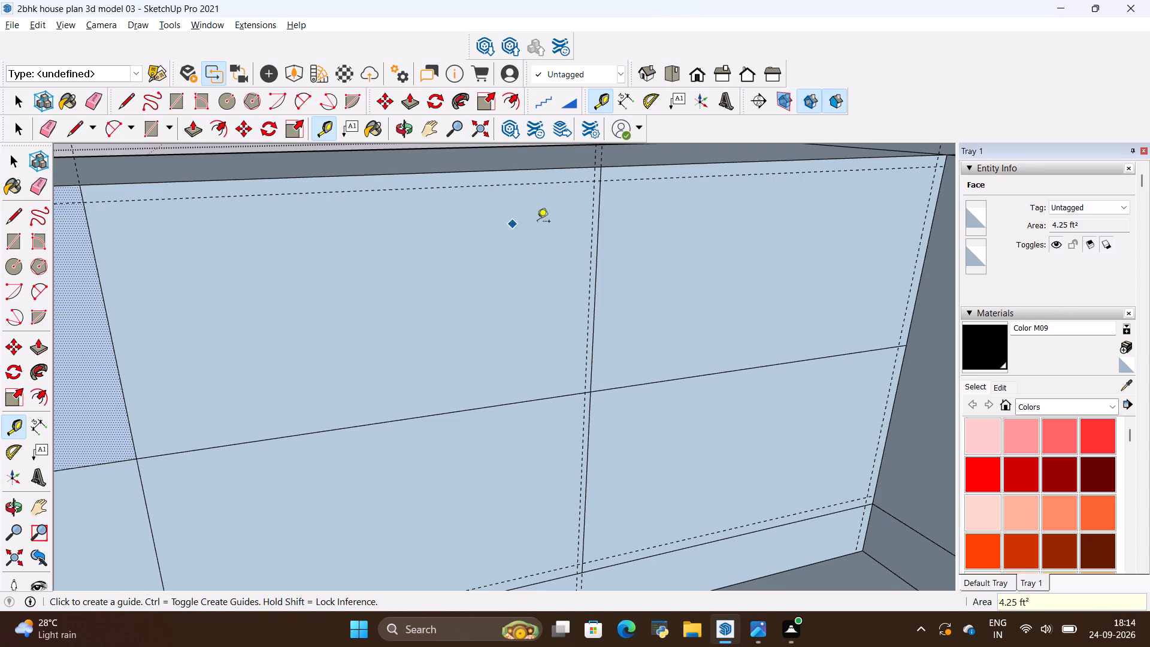
# Place a vertical guide 1" from the same division line, on the side towards the inner corner.
pyautogui.scroll(4, 592, 210)
pyautogui.click(592, 212)
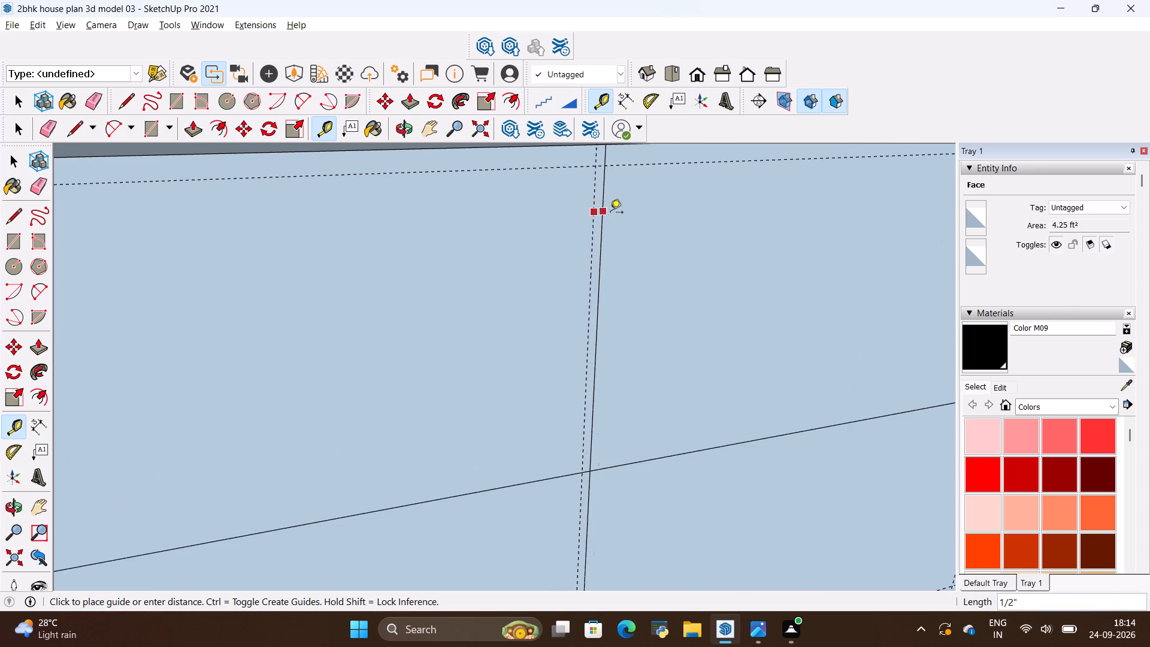
pyautogui.press('Escape')
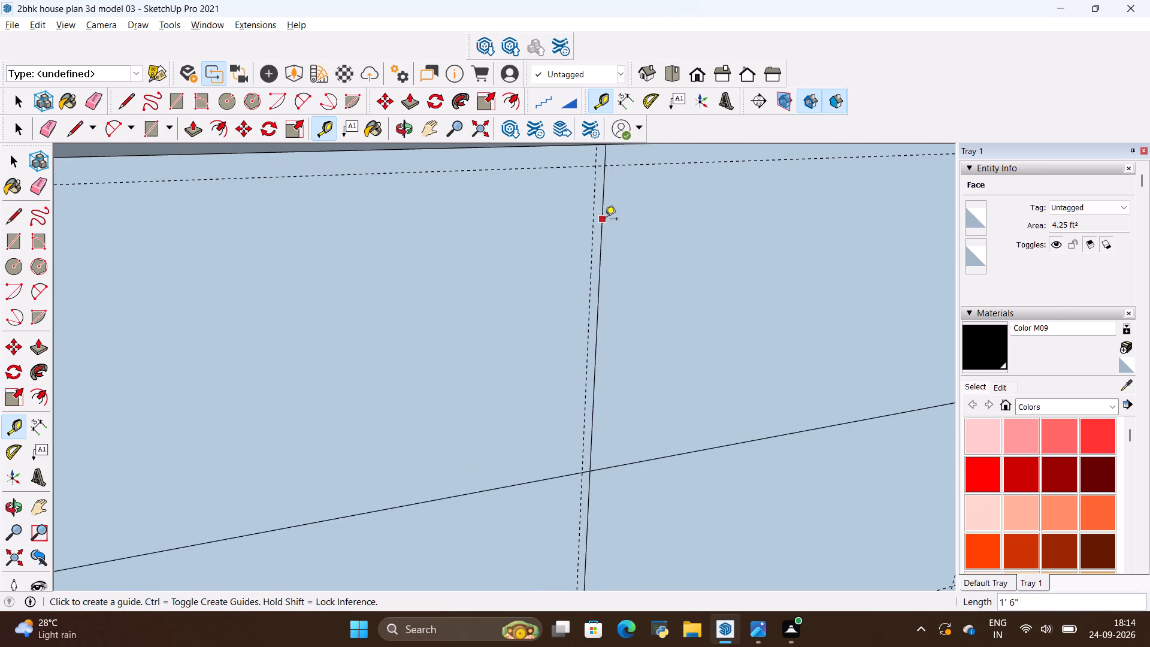
pyautogui.click(605, 220)
pyautogui.press('BackSpace')
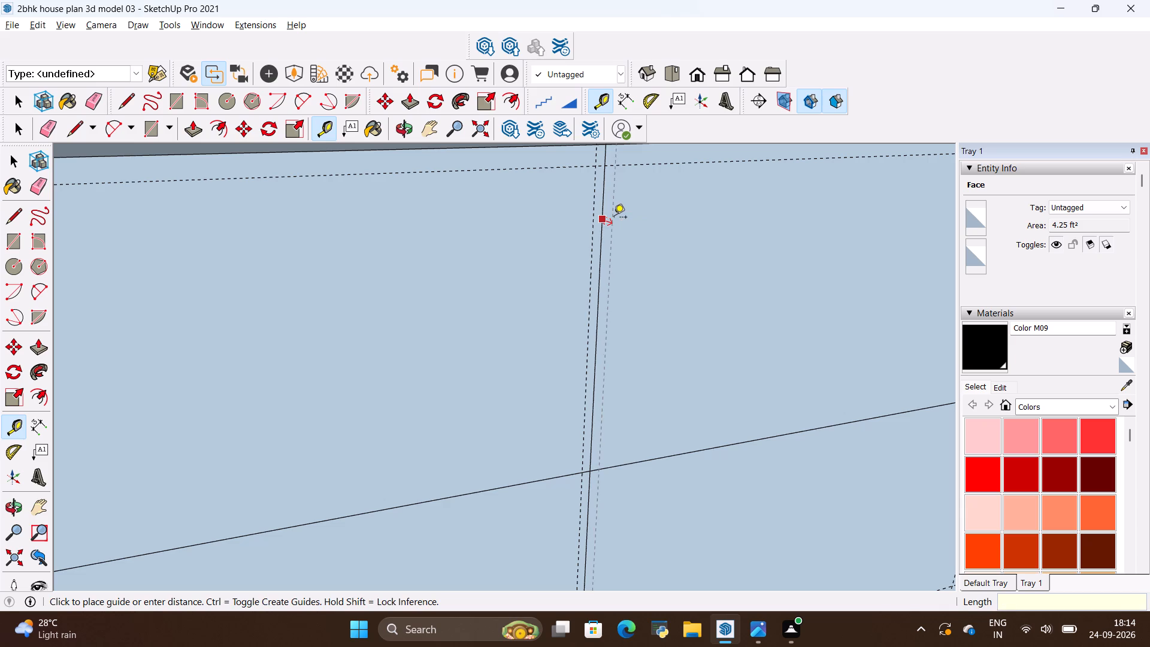
pyautogui.press('1')
pyautogui.hotkey('shift', '"')
pyautogui.press('Return')
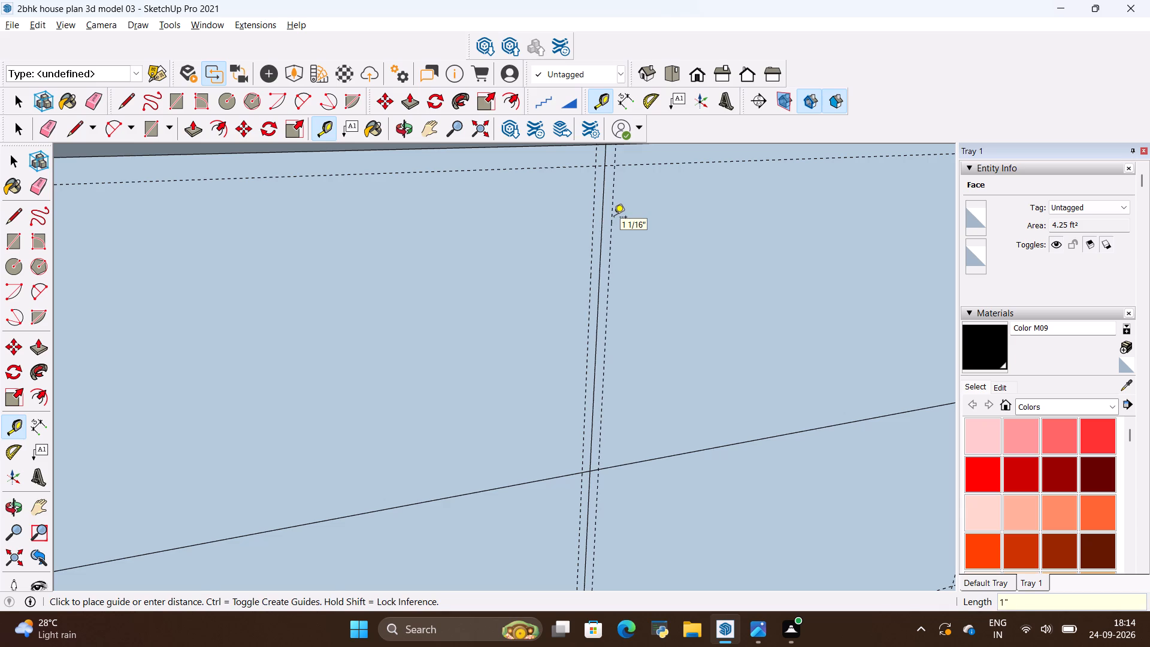
pyautogui.scroll(-5, 293, 404)
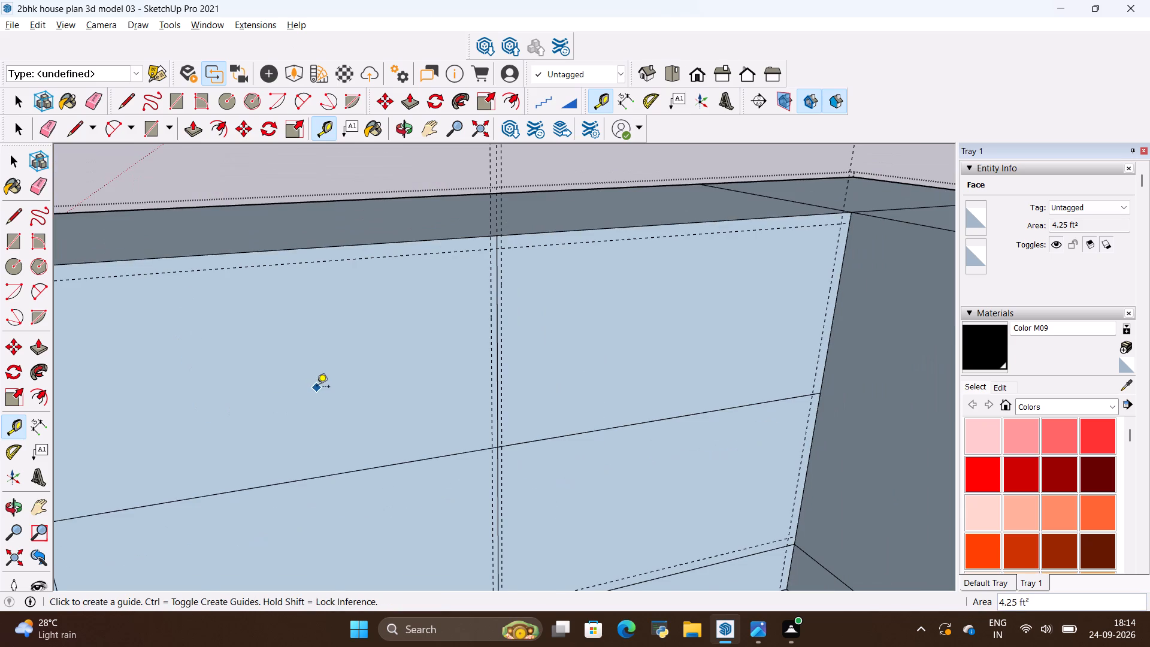
pyautogui.scroll(-3, 361, 352)
pyautogui.scroll(-3, 445, 304)
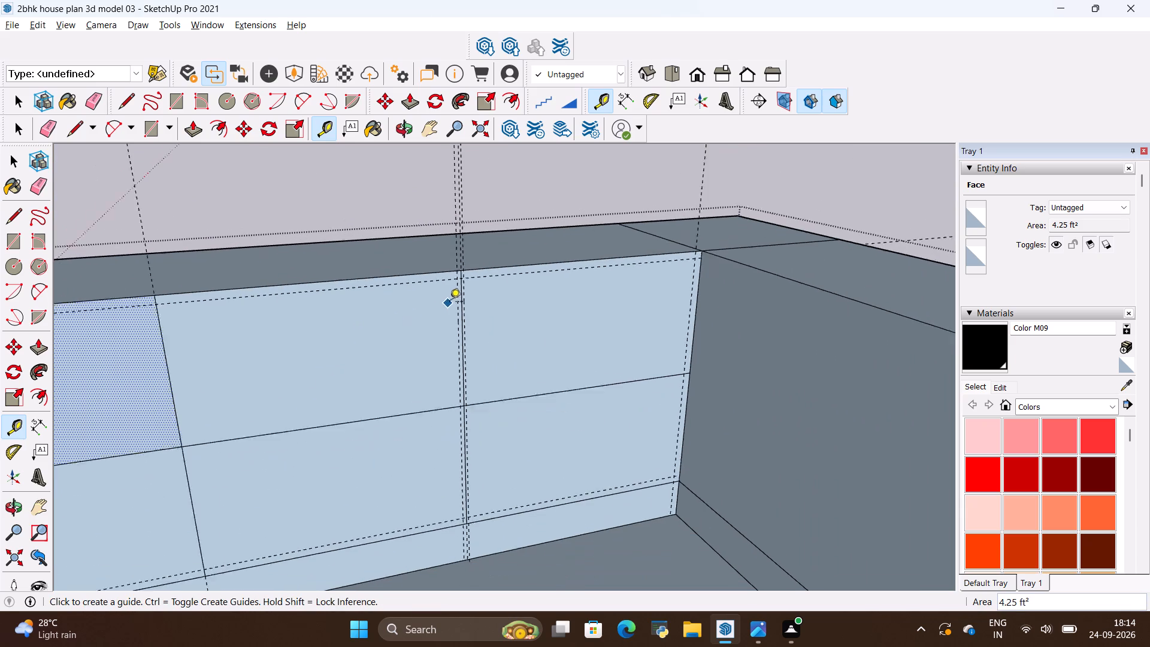
# Undo the last vertical guide placed on the inner-corner side of the division line nearest the inner corner.
pyautogui.scroll(13, 467, 501)
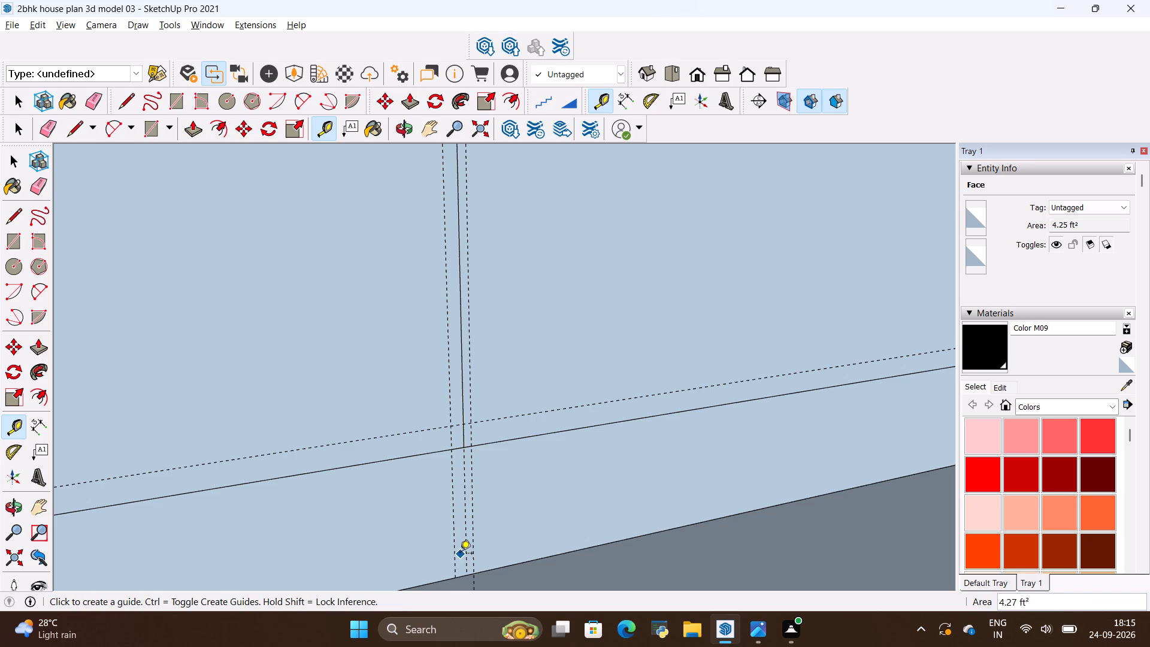
pyautogui.press('space')
pyautogui.scroll(3, 453, 562)
pyautogui.moveTo(473, 495); pyautogui.dragTo(401, 509, button='middle')
pyautogui.moveTo(401, 509); pyautogui.dragTo(501, 495, button='middle')
pyautogui.hotkey('alt', 'BackSpace')
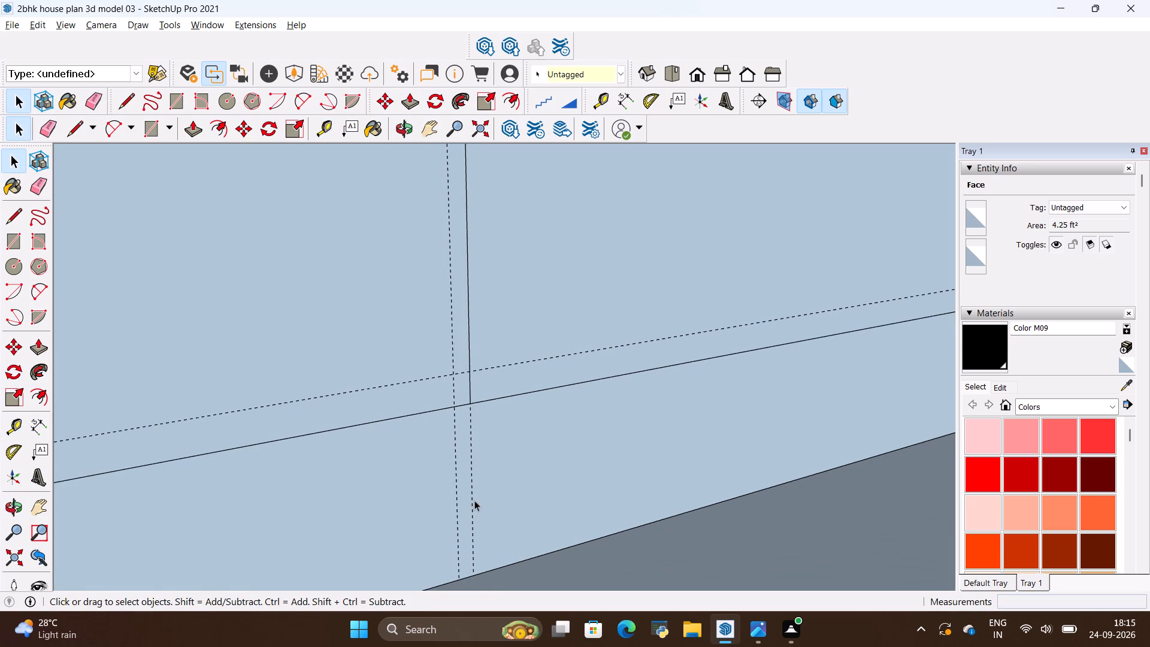
# Place a vertical guide 0.5" from the same division line, on the side towards the inner corner.
pyautogui.press('t')
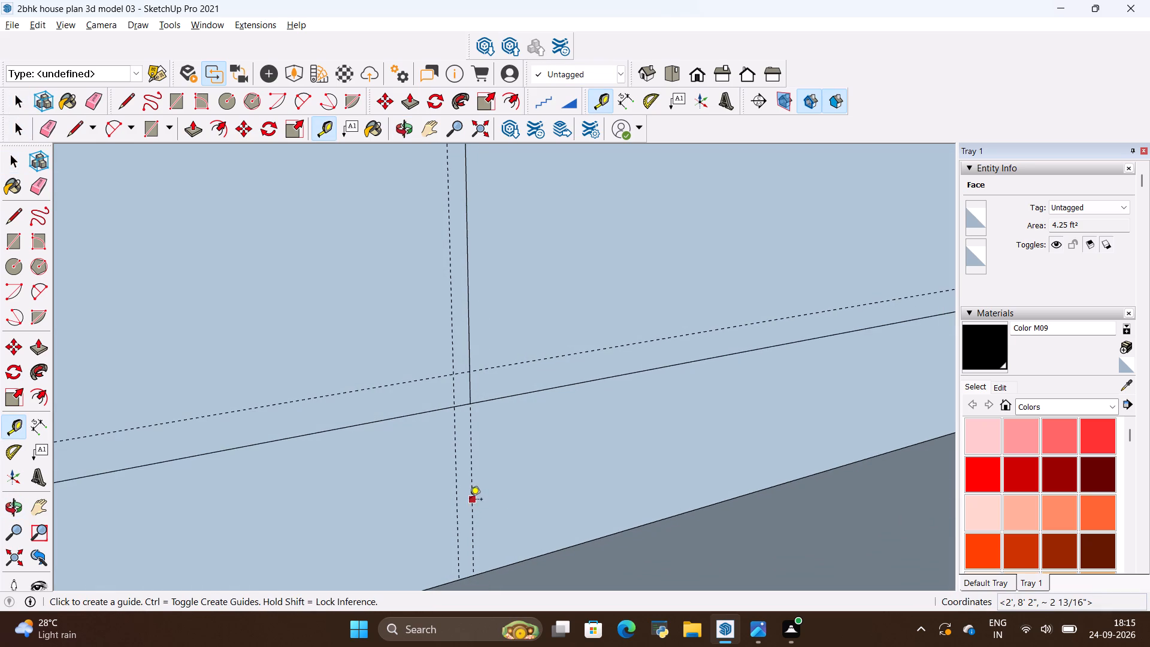
pyautogui.click(470, 500)
pyautogui.press('BackSpace')
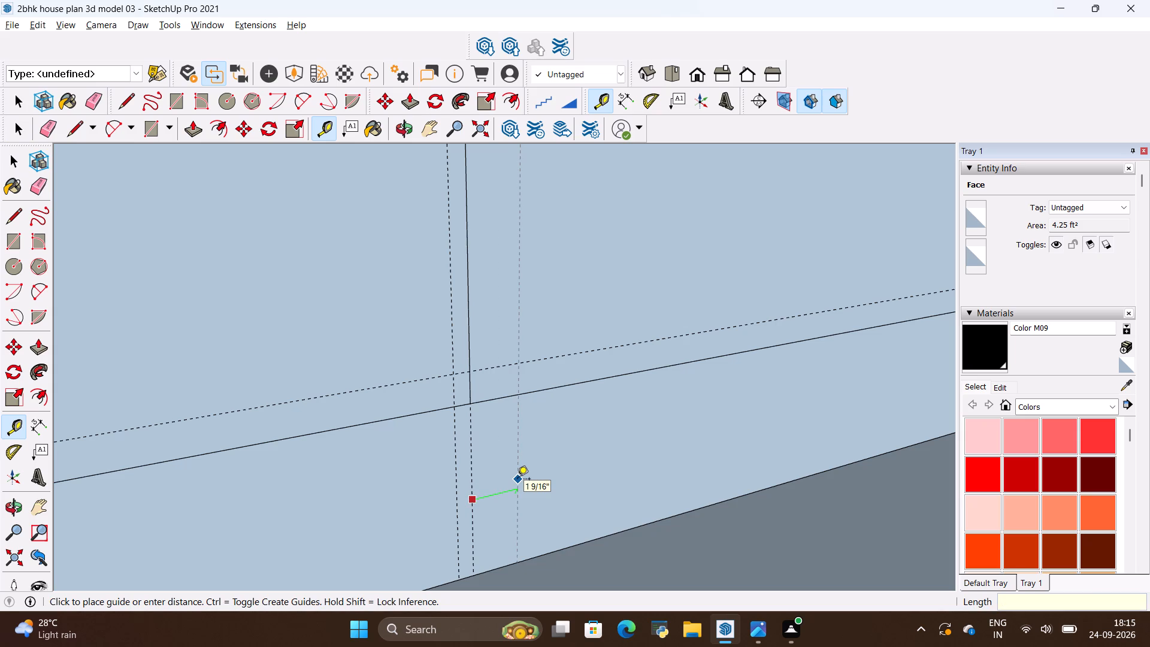
pyautogui.write('.5')
pyautogui.hotkey('shift', 'Return')
# Copy the three vertical guides around this division line 2' 10" towards the outer end, onto the other vertical division line.
pyautogui.scroll(-5, 452, 455)
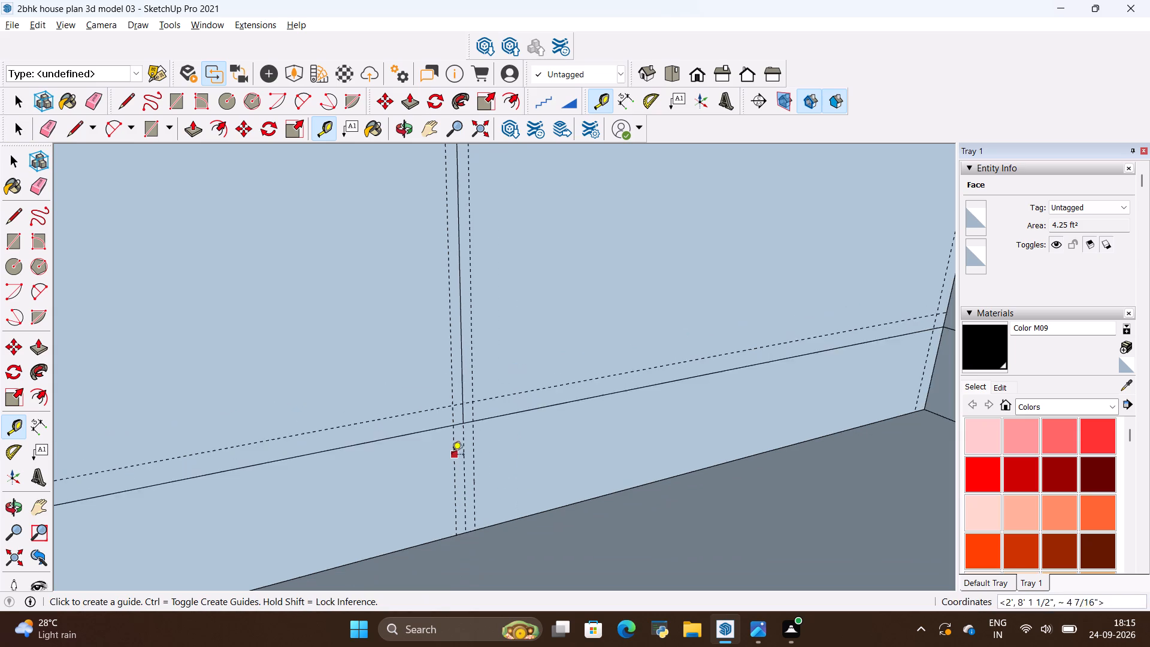
pyautogui.scroll(-5, 452, 455)
pyautogui.scroll(-4, 516, 422)
pyautogui.scroll(6, 496, 406)
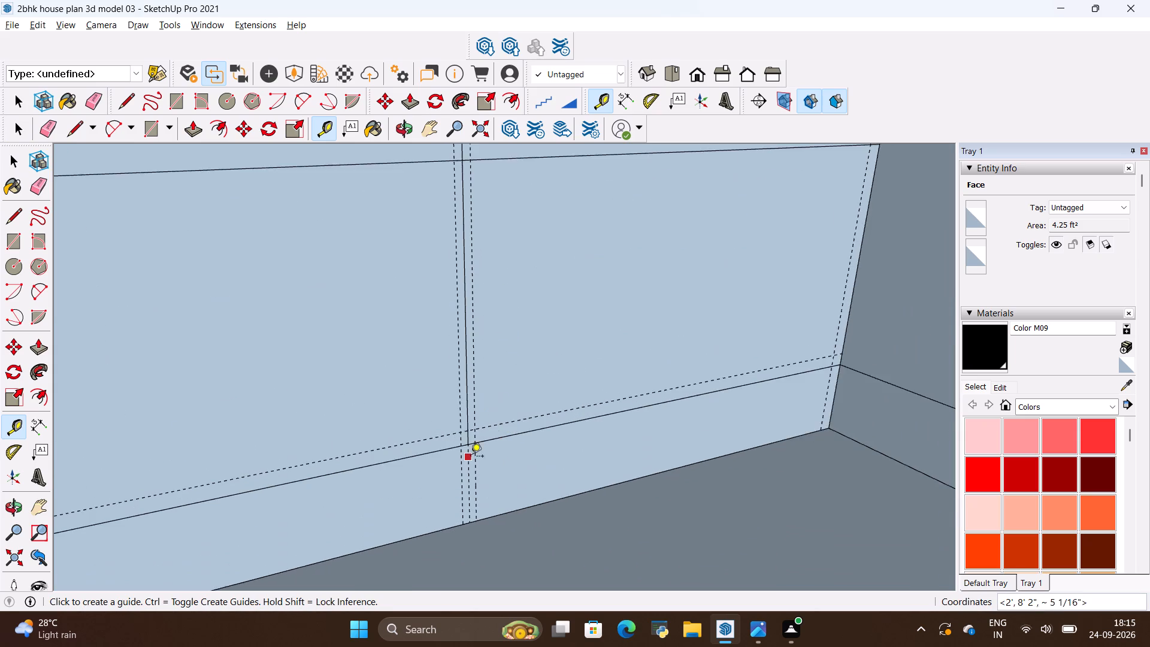
pyautogui.scroll(3, 471, 457)
pyautogui.scroll(2, 476, 508)
pyautogui.scroll(7, 469, 558)
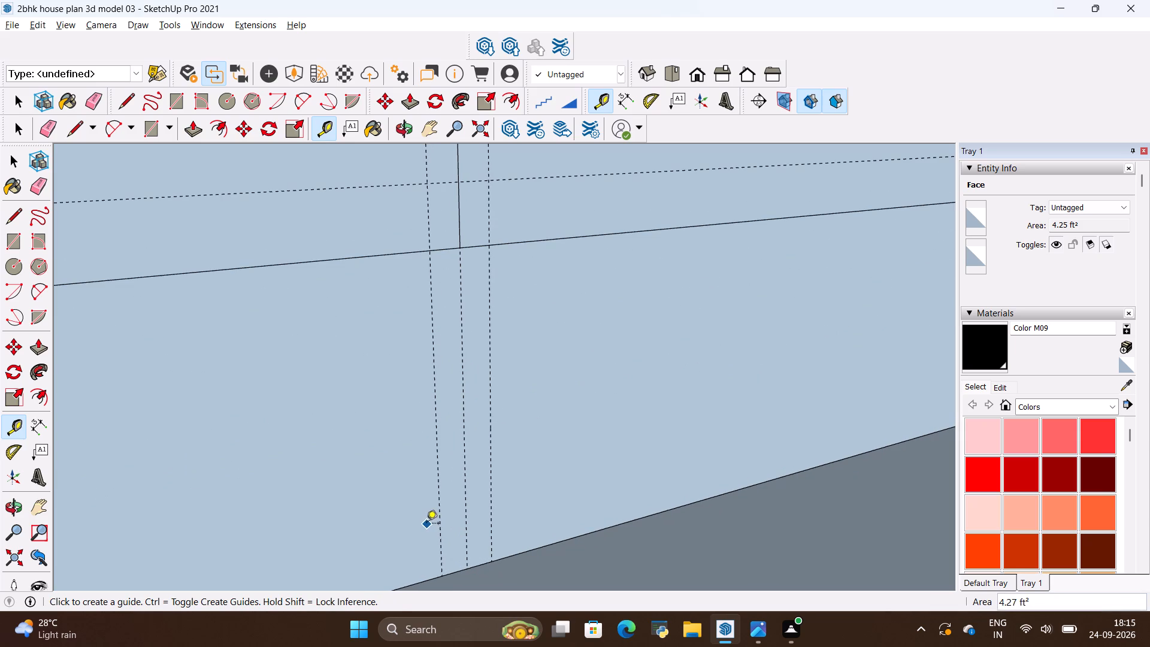
pyautogui.press('space')
pyautogui.click(437, 505)
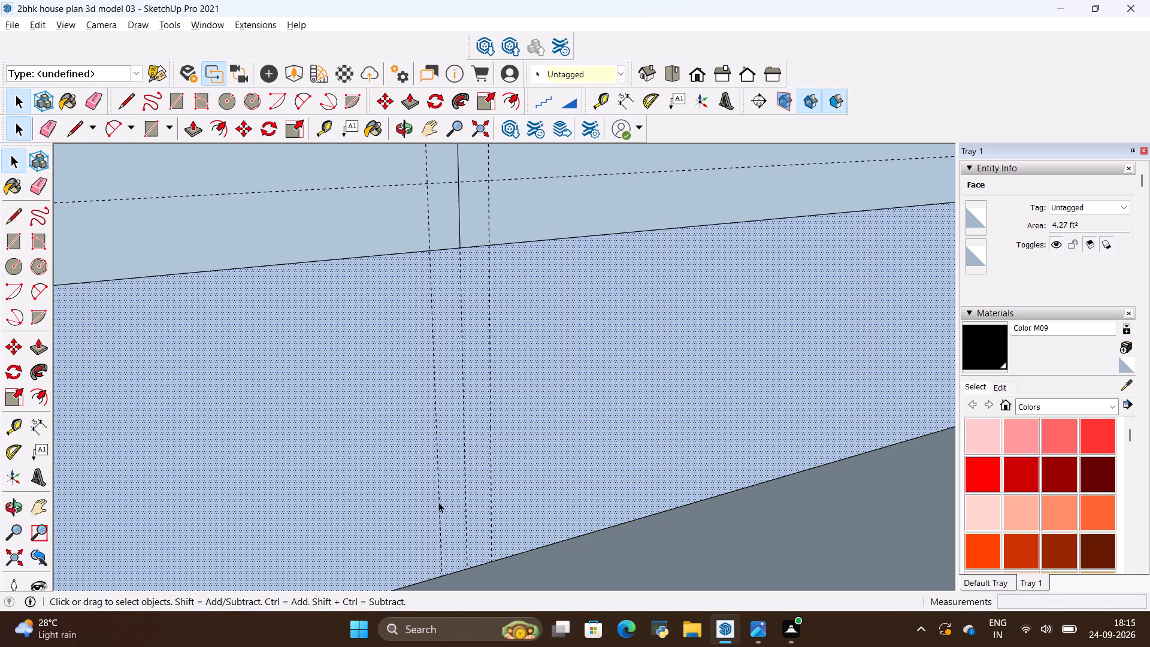
pyautogui.click(438, 502)
pyautogui.keyDown('ctrl'); pyautogui.click(466, 488); pyautogui.keyUp('ctrl')
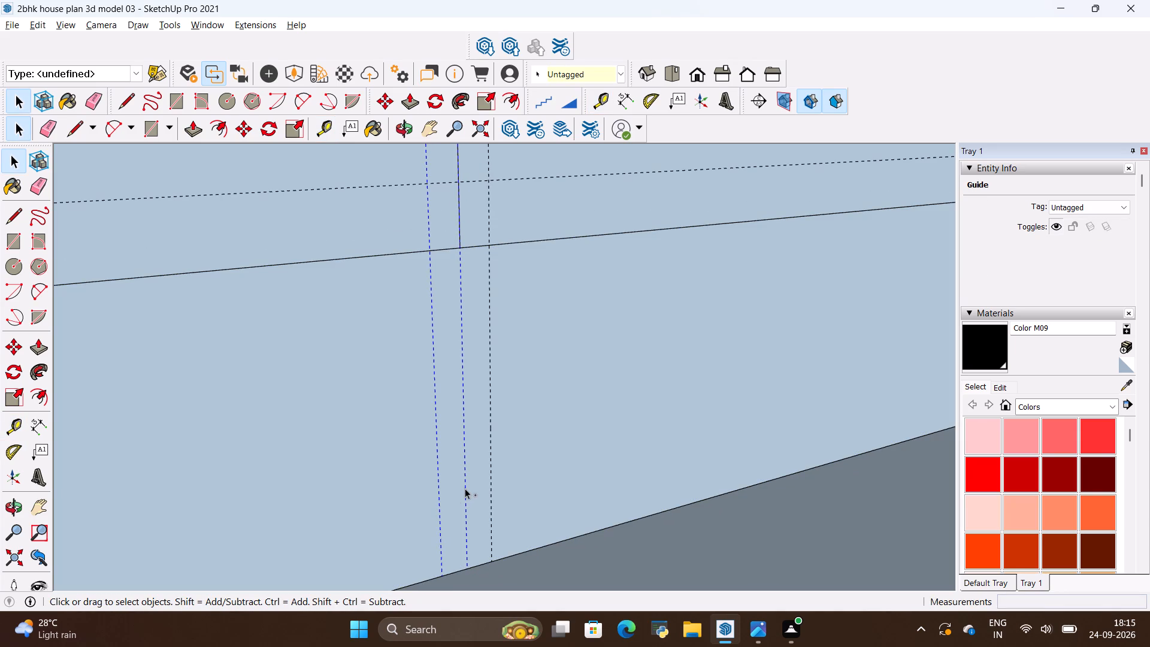
pyautogui.keyDown('ctrl'); pyautogui.click(490, 466); pyautogui.keyUp('ctrl')
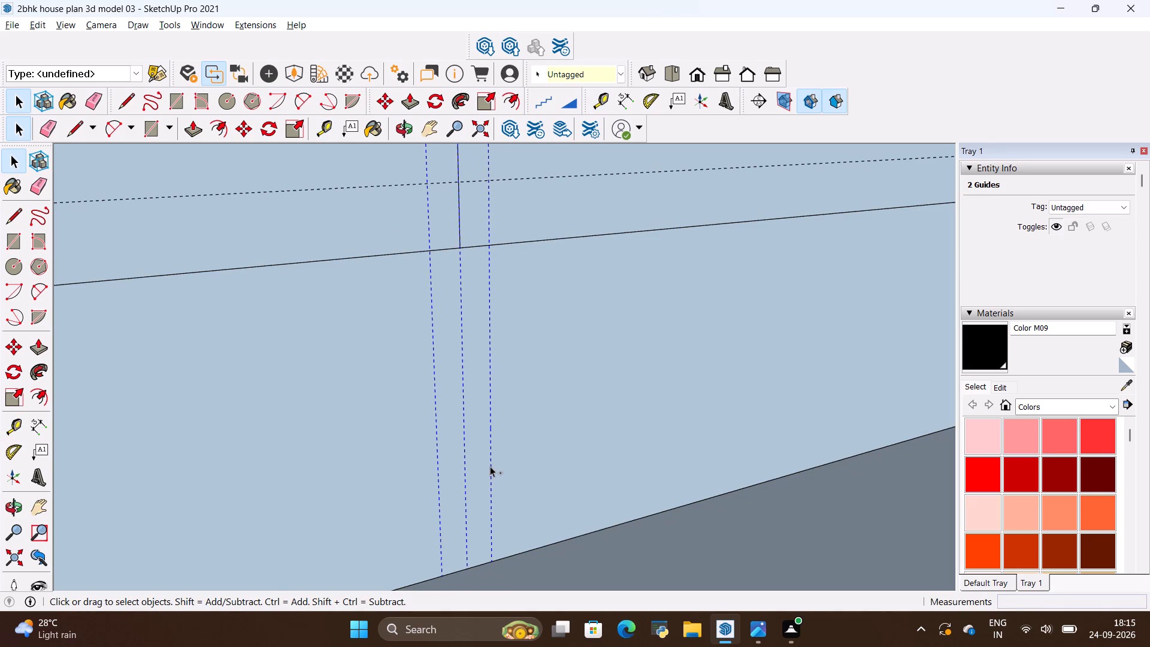
pyautogui.scroll(-4, 473, 399)
pyautogui.scroll(2, 472, 509)
pyautogui.scroll(-6, 480, 494)
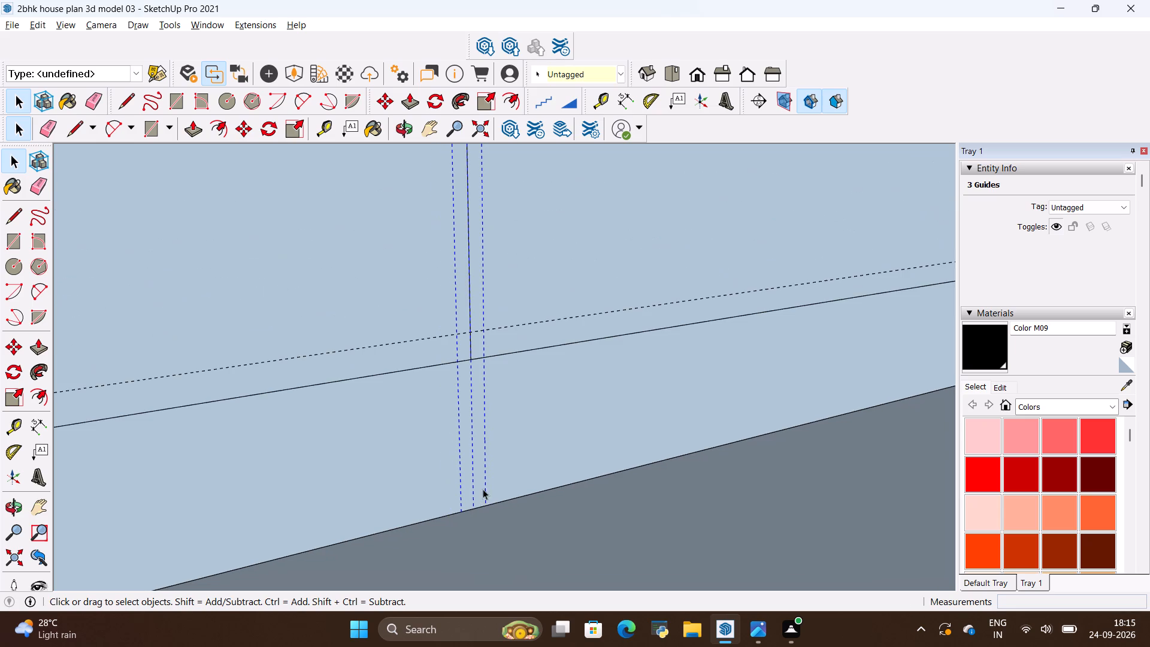
pyautogui.press('m')
pyautogui.scroll(4, 482, 376)
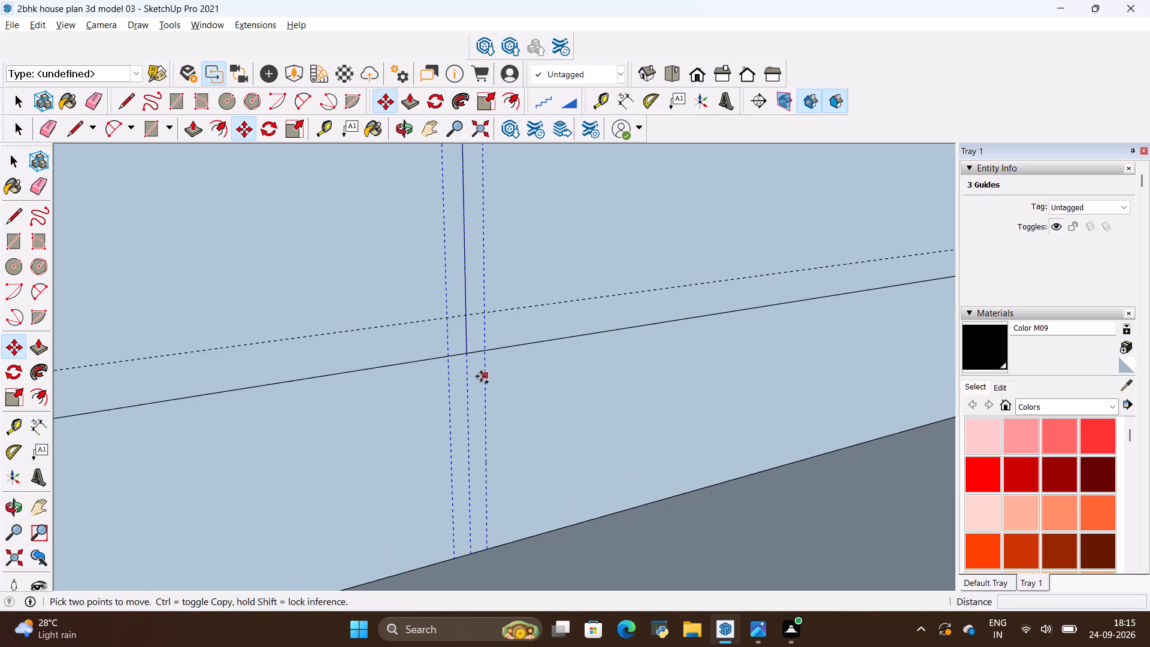
pyautogui.click(467, 352)
pyautogui.scroll(-6, 419, 364)
pyautogui.scroll(-6, 576, 353)
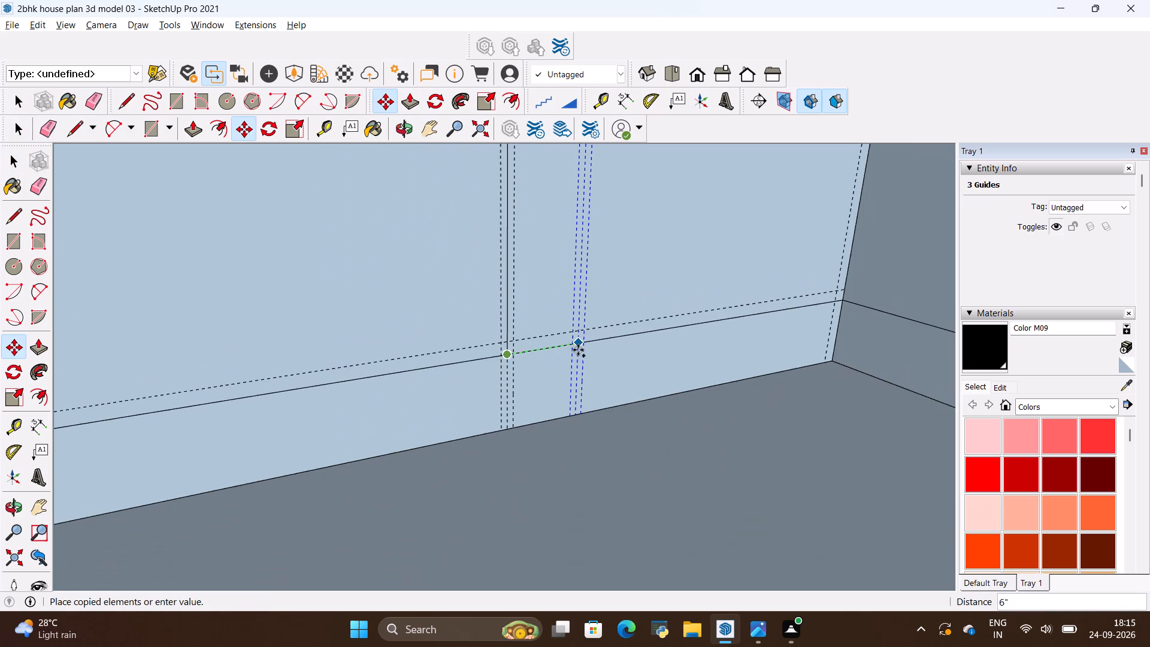
pyautogui.scroll(-6, 580, 346)
pyautogui.scroll(4, 258, 382)
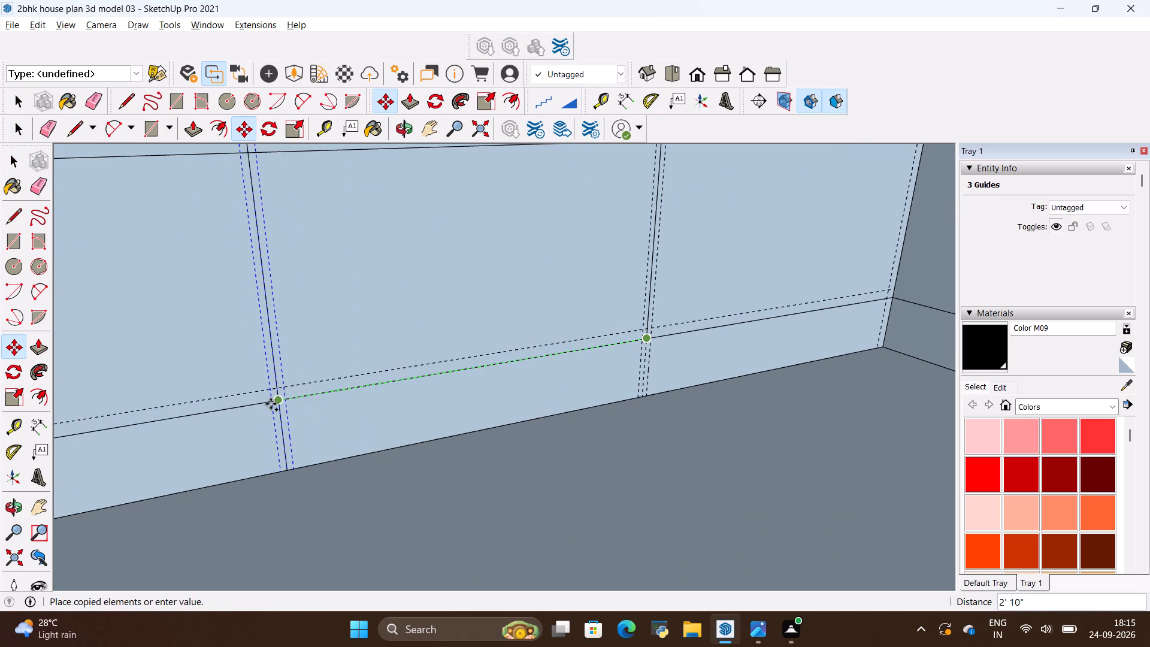
pyautogui.scroll(9, 271, 404)
pyautogui.click(288, 391)
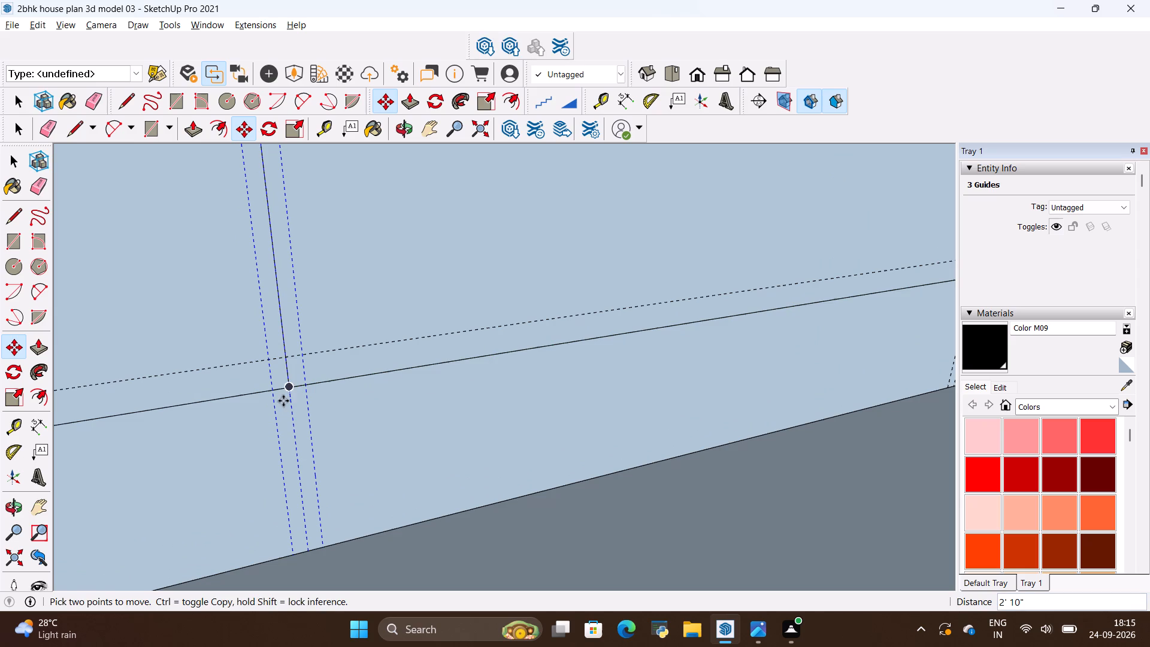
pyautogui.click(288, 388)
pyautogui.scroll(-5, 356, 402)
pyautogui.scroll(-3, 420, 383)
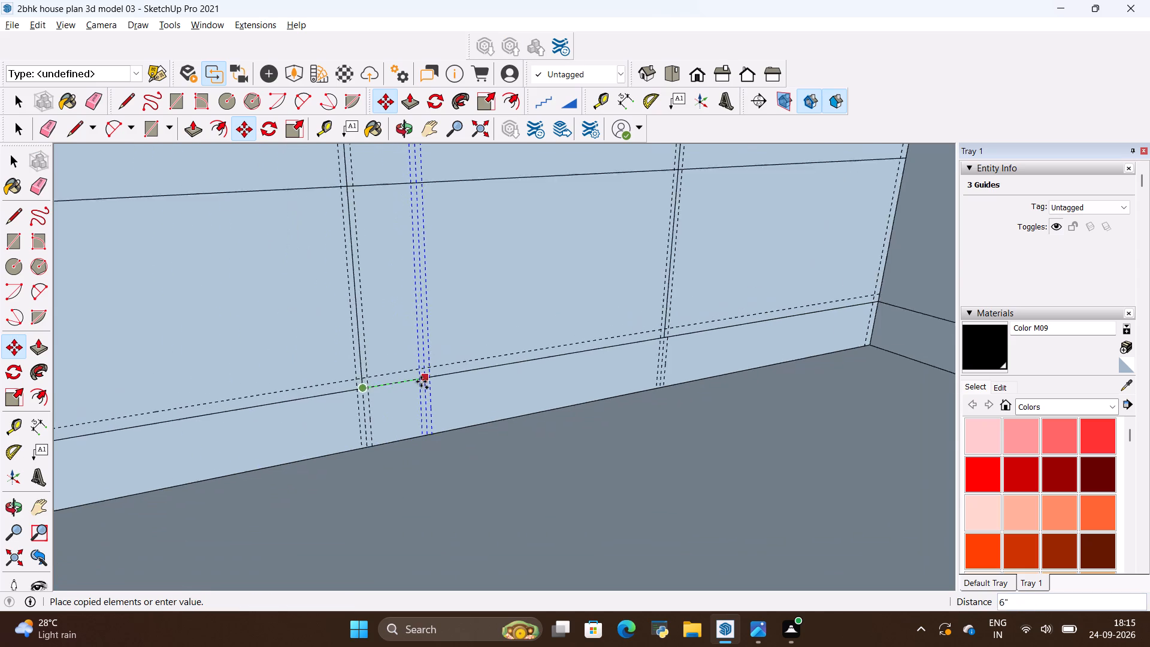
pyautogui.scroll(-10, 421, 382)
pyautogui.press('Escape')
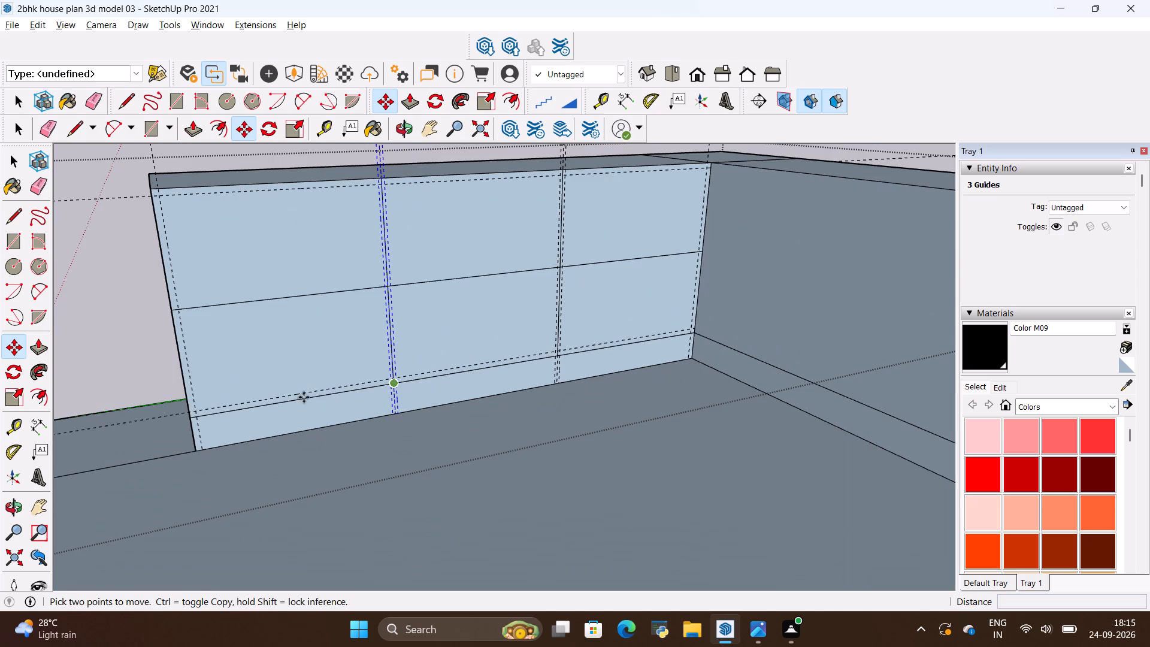
# Place a horizontal guide 0.5" above the horizontal division line across the middle of the cabinet front.
pyautogui.scroll(10, 400, 394)
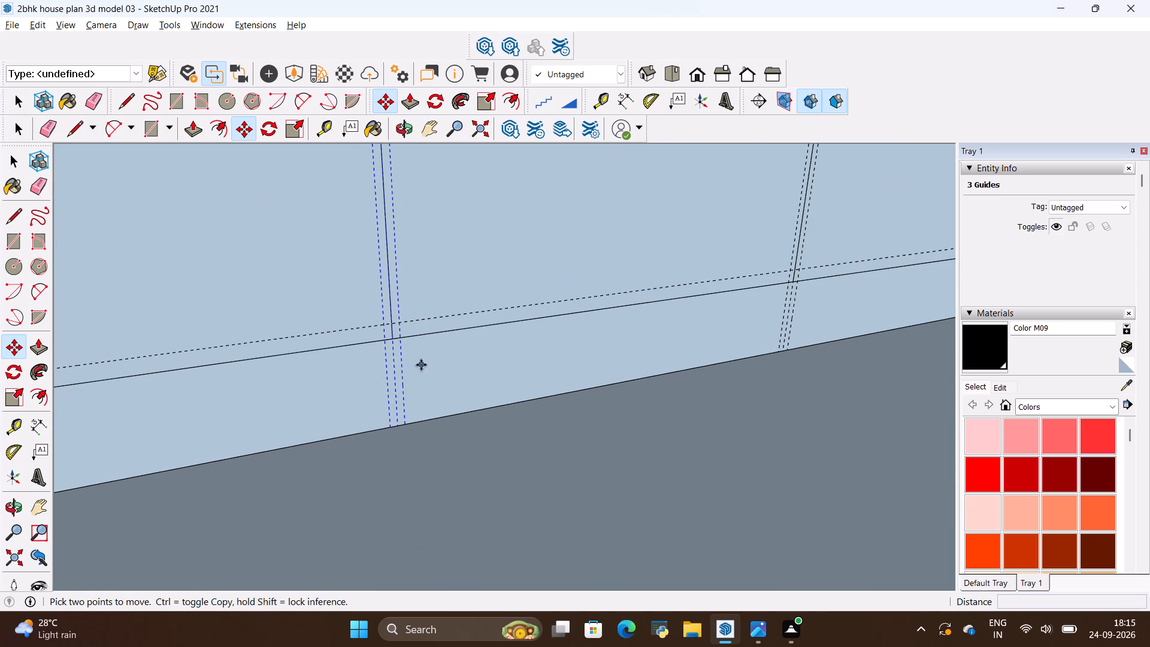
pyautogui.scroll(-12, 411, 350)
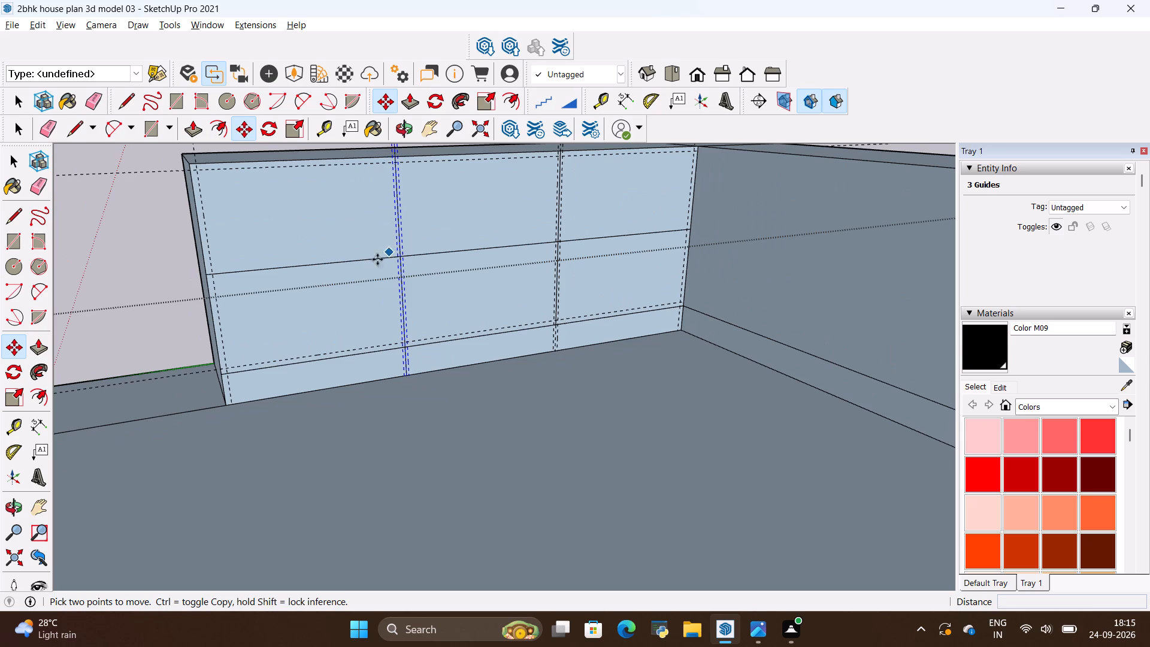
pyautogui.press('space')
pyautogui.scroll(5, 332, 249)
pyautogui.press('space')
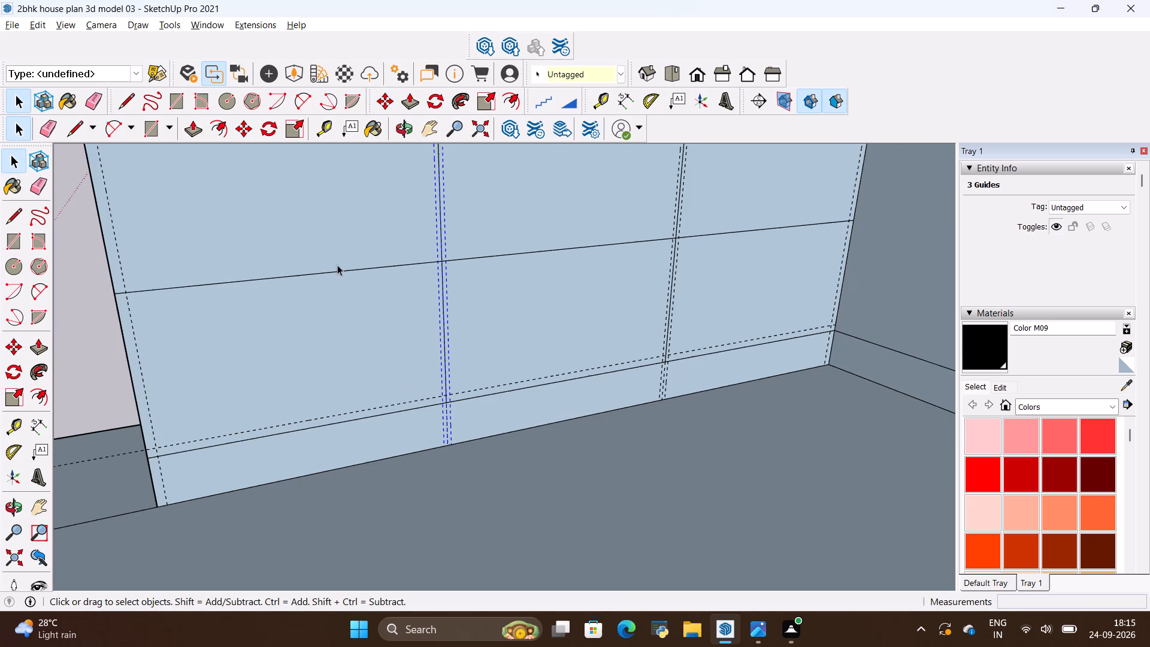
pyautogui.click(397, 244)
pyautogui.scroll(10, 397, 244)
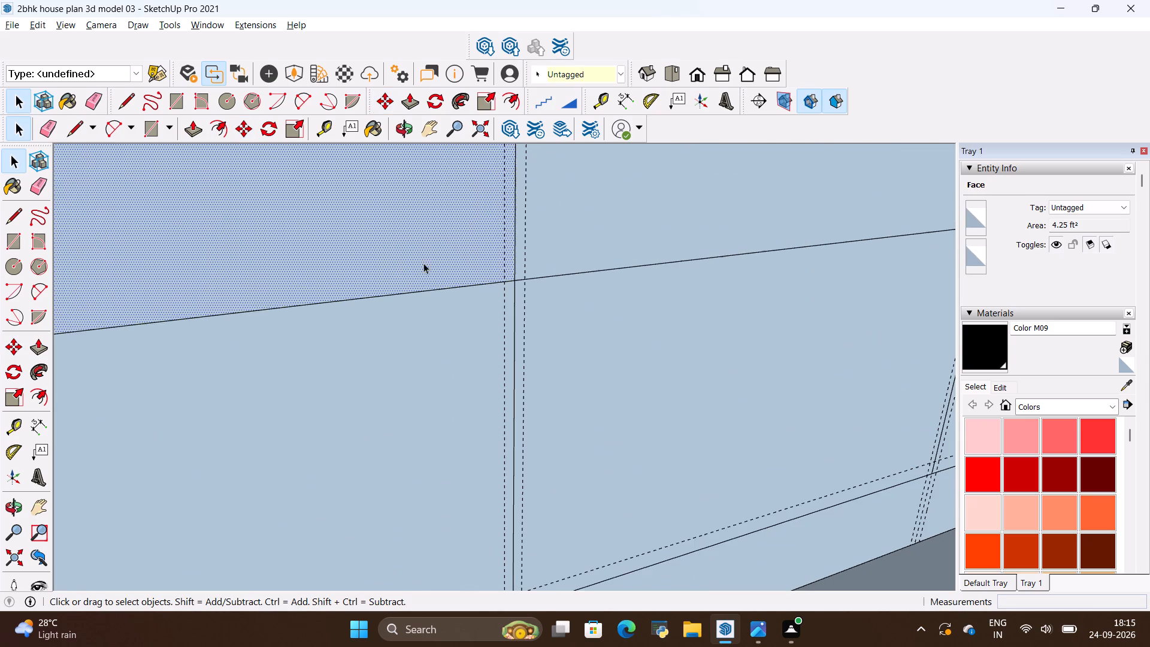
pyautogui.scroll(-4, 470, 285)
pyautogui.press('t')
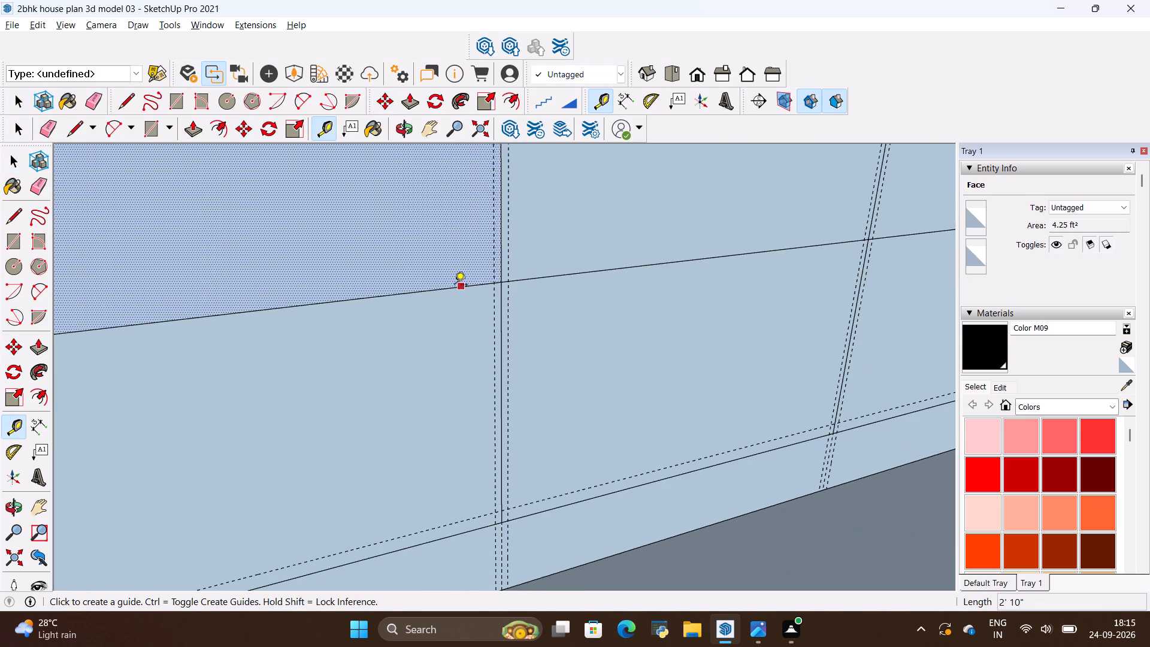
pyautogui.click(455, 291)
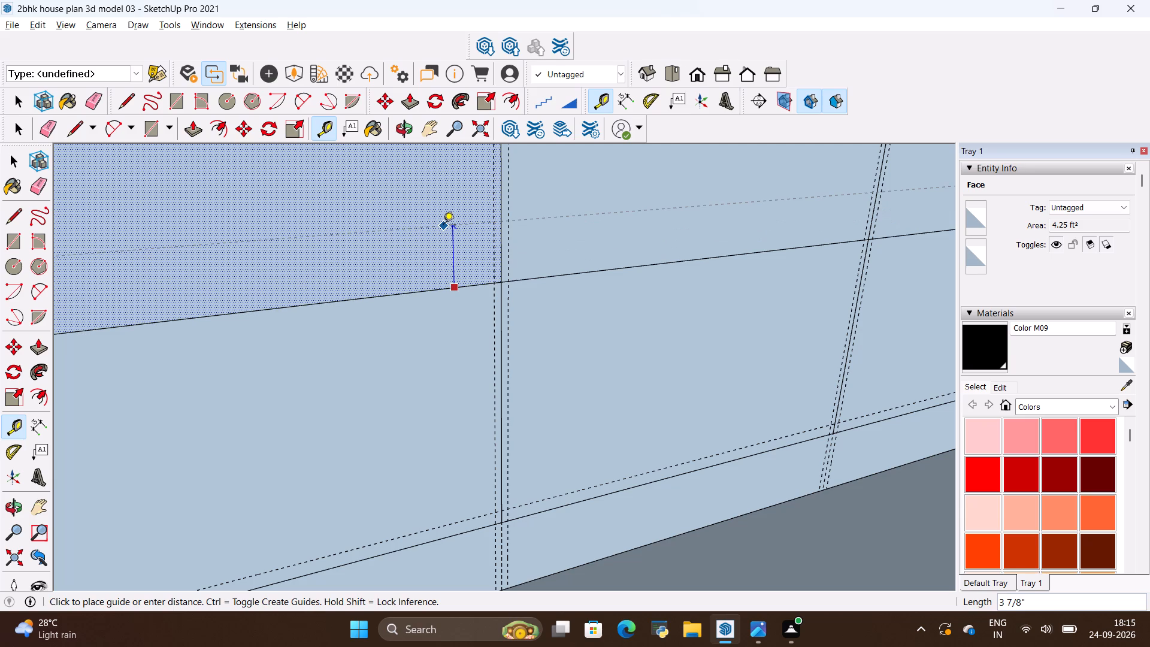
pyautogui.press('BackSpace')
pyautogui.write('.5')
pyautogui.hotkey('shift', '"')
pyautogui.press('Return')
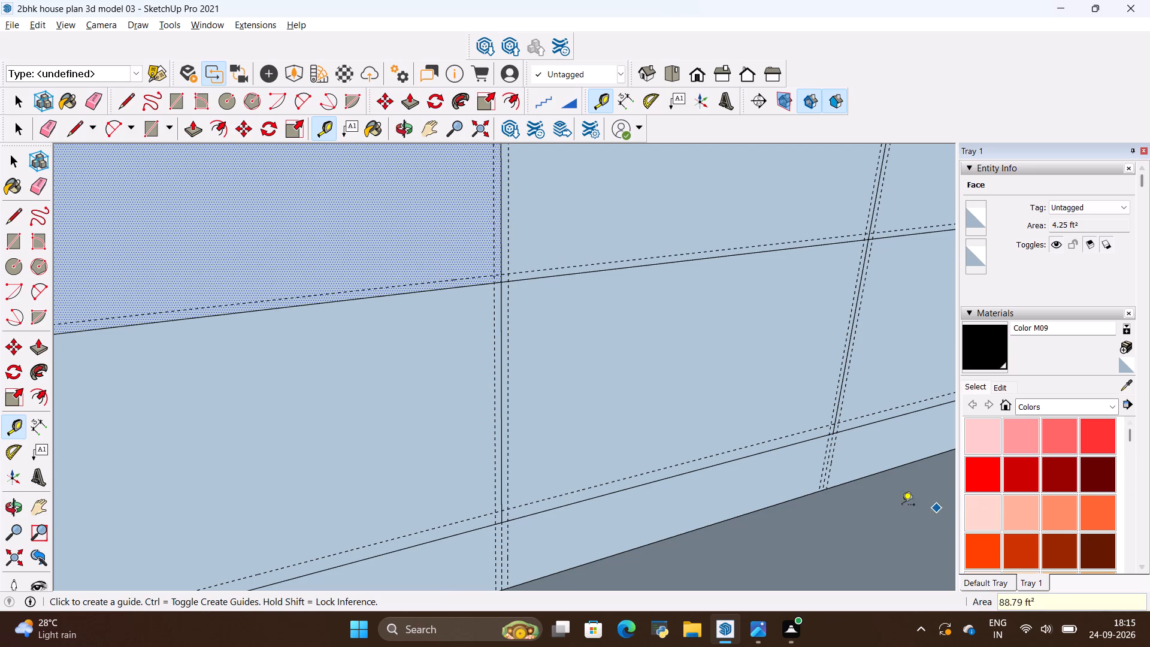
# Place a horizontal guide 0.5" below the same horizontal division line.
pyautogui.click(430, 291)
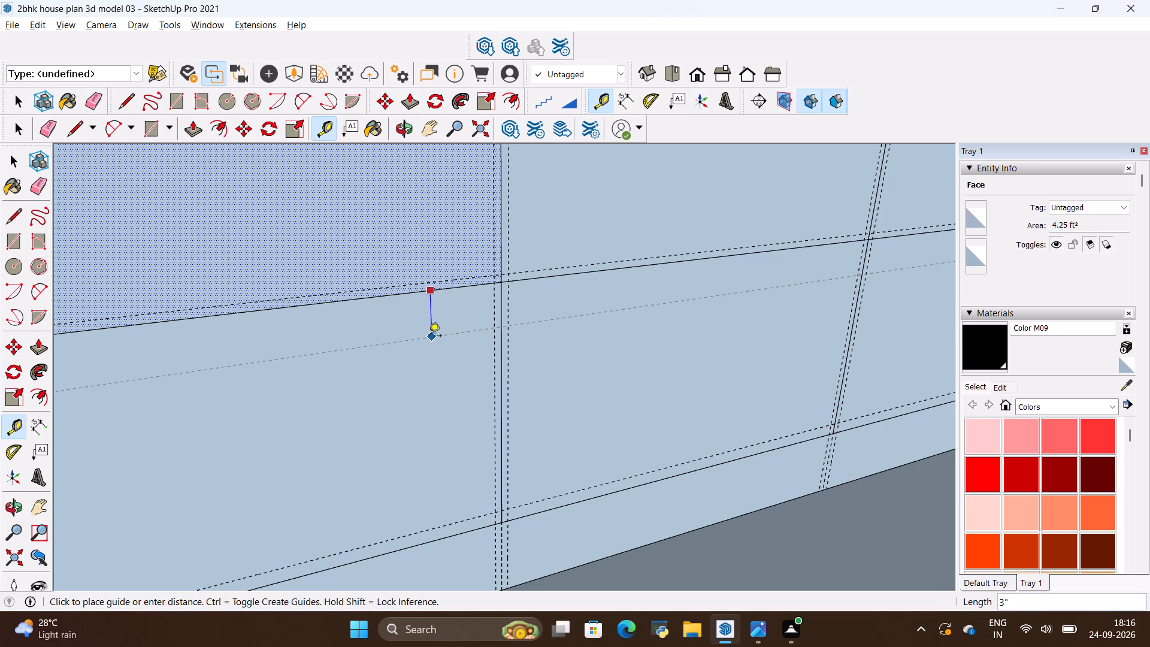
pyautogui.press('BackSpace')
pyautogui.write('.5')
pyautogui.hotkey('shift', '"')
pyautogui.press('Return')
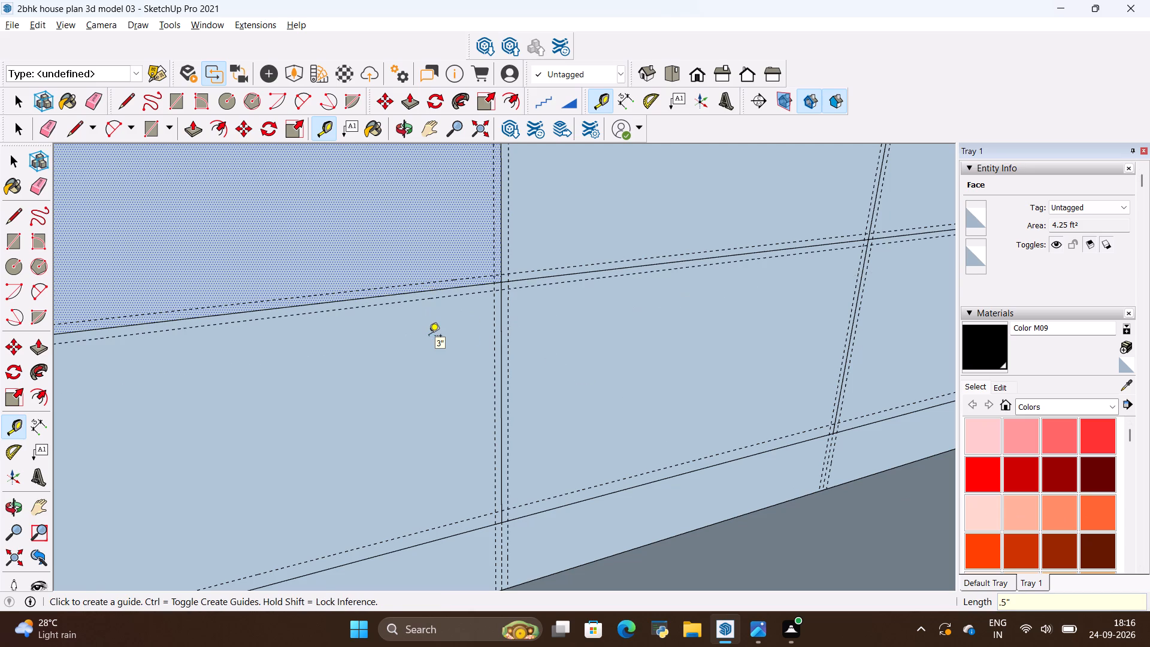
# Draw a rectangle between the inset guide intersections in the upper panel at the block's outer end.
pyautogui.scroll(-3, 419, 337)
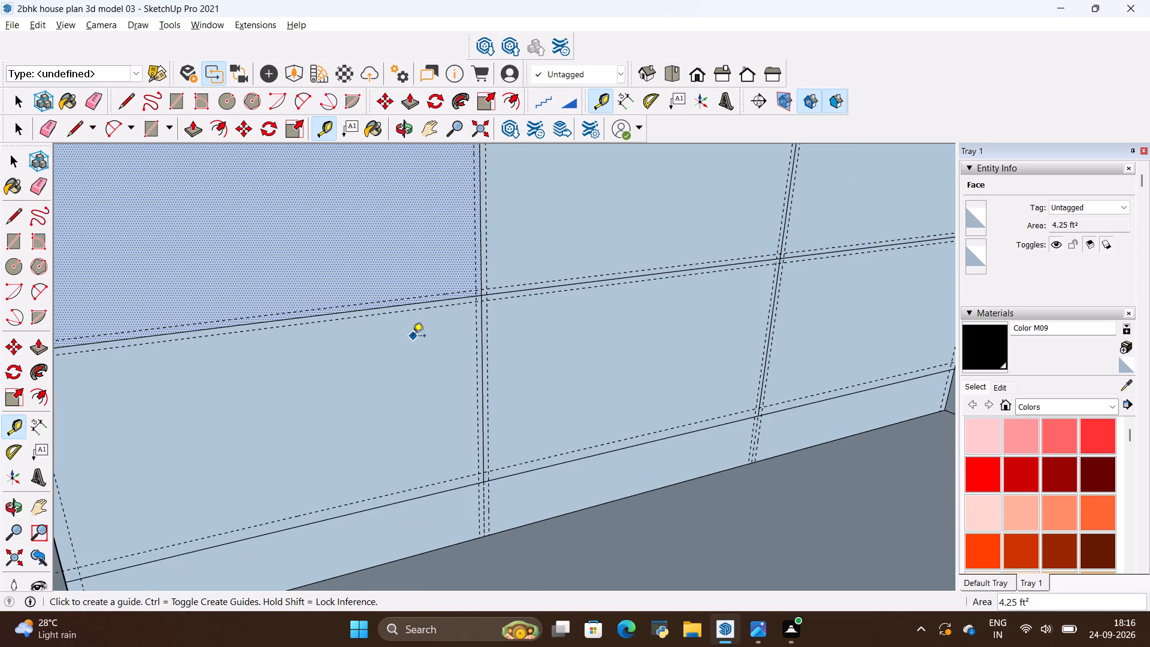
pyautogui.scroll(-8, 413, 337)
pyautogui.scroll(7, 242, 241)
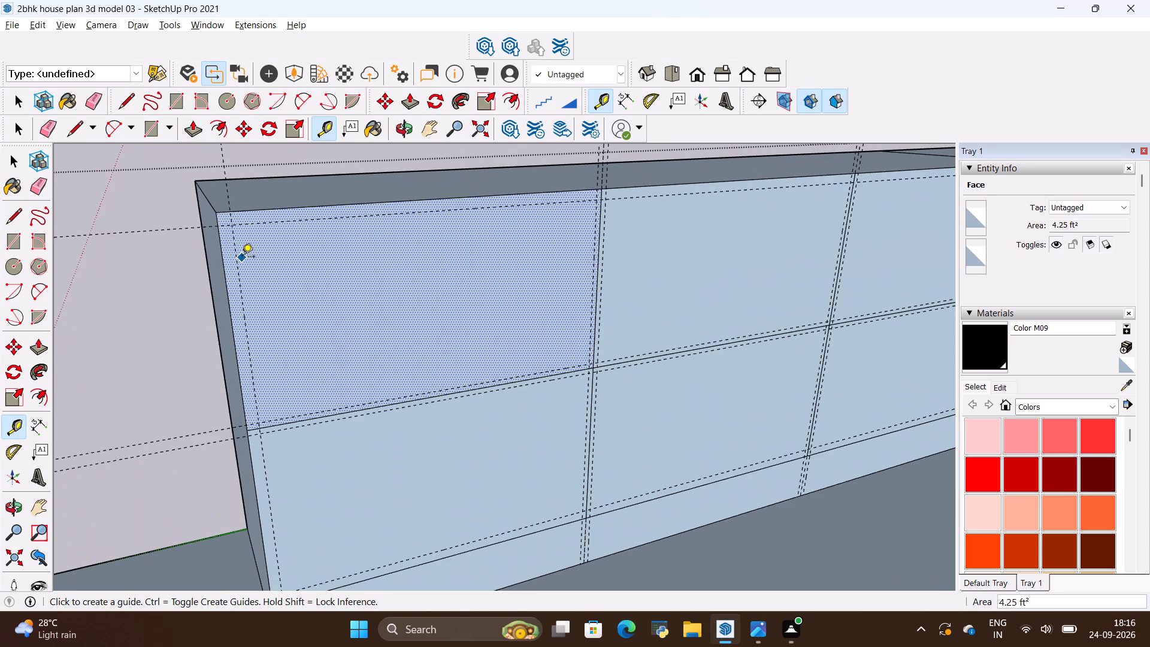
pyautogui.scroll(2, 257, 267)
pyautogui.press('r')
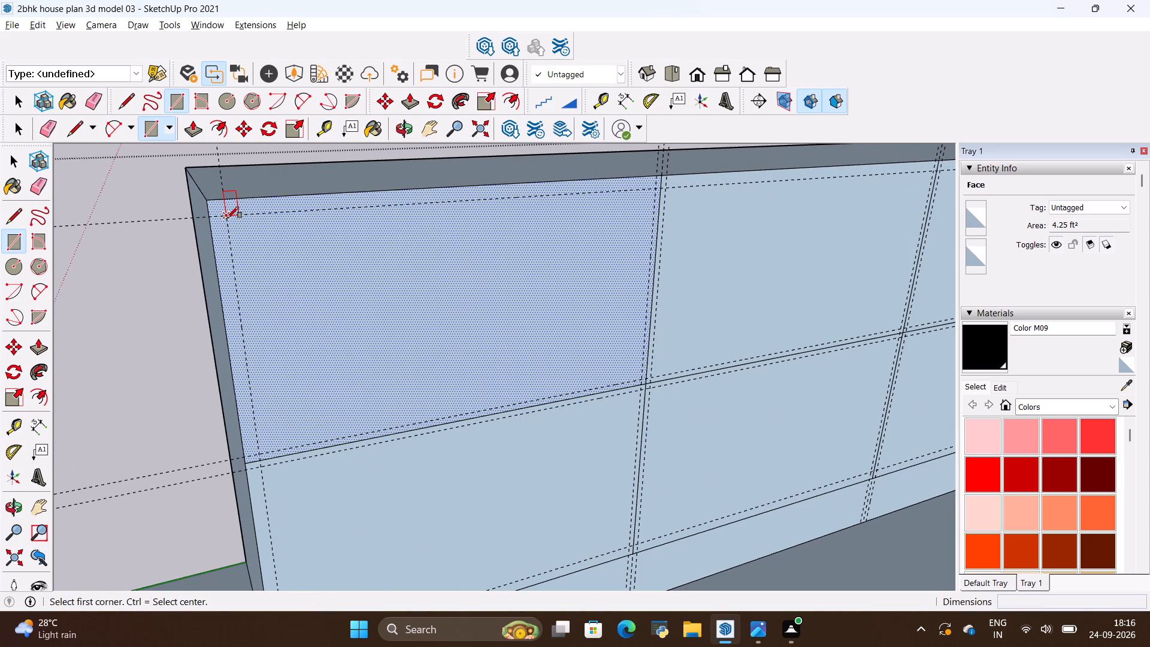
pyautogui.click(227, 218)
pyautogui.scroll(6, 641, 386)
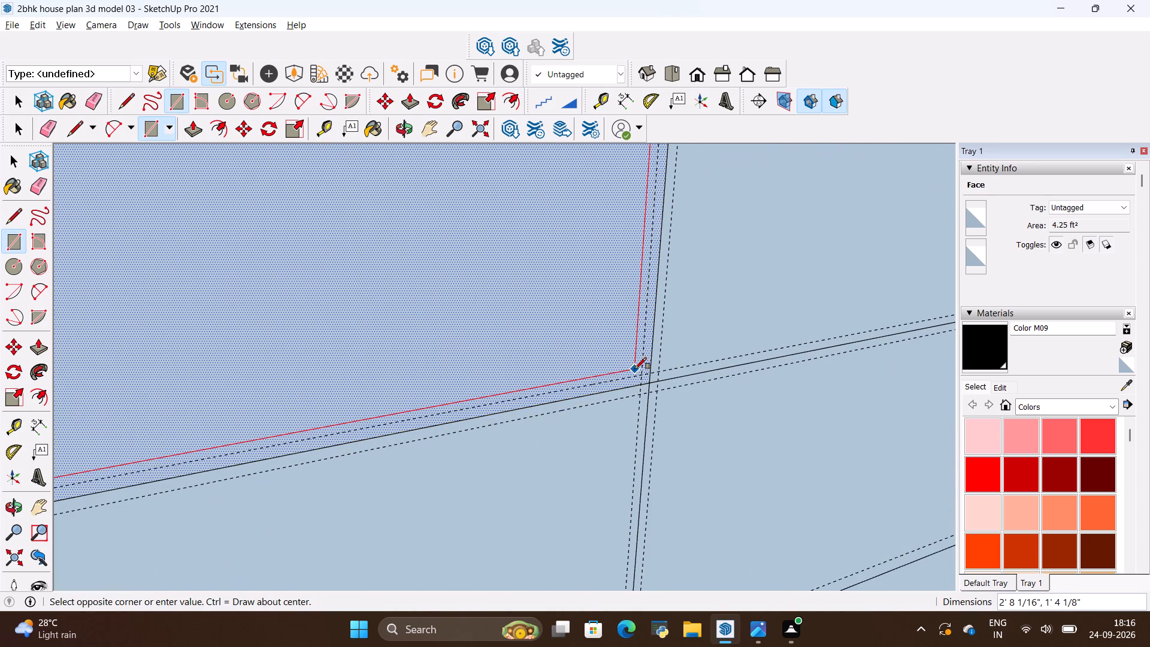
pyautogui.click(640, 375)
# Draw a rectangle between the inset guide intersections in the upper middle panel.
pyautogui.scroll(-11, 556, 380)
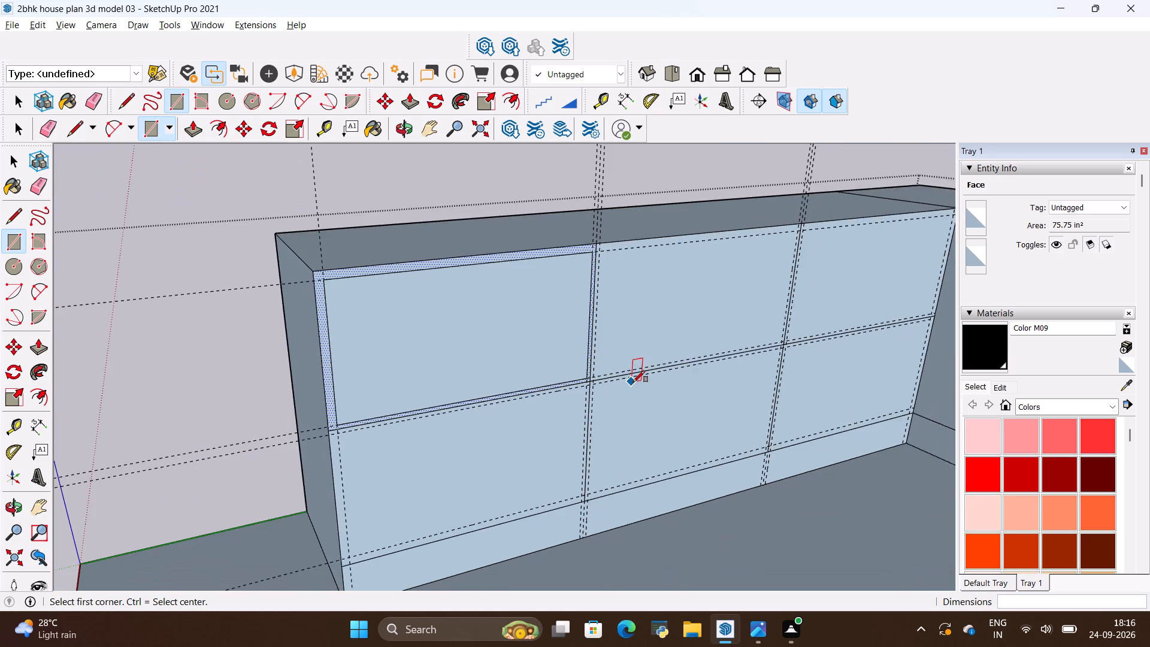
pyautogui.moveTo(633, 382); pyautogui.dragTo(437, 375, button='middle')
pyautogui.scroll(11, 378, 365)
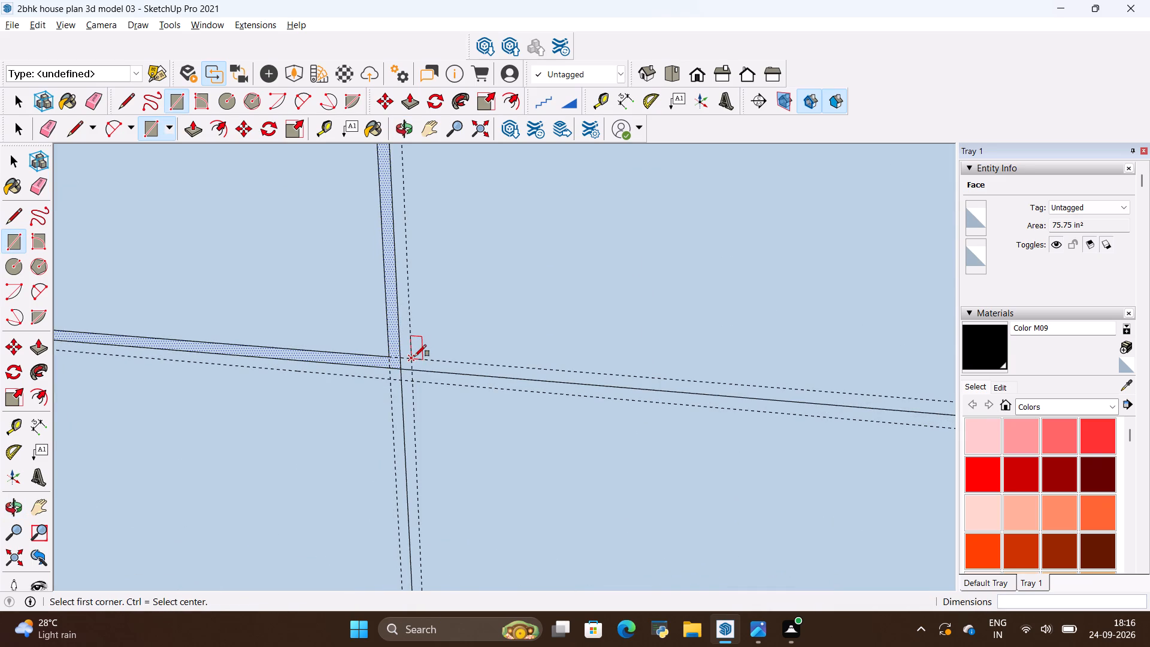
pyautogui.click(414, 357)
pyautogui.scroll(-12, 453, 347)
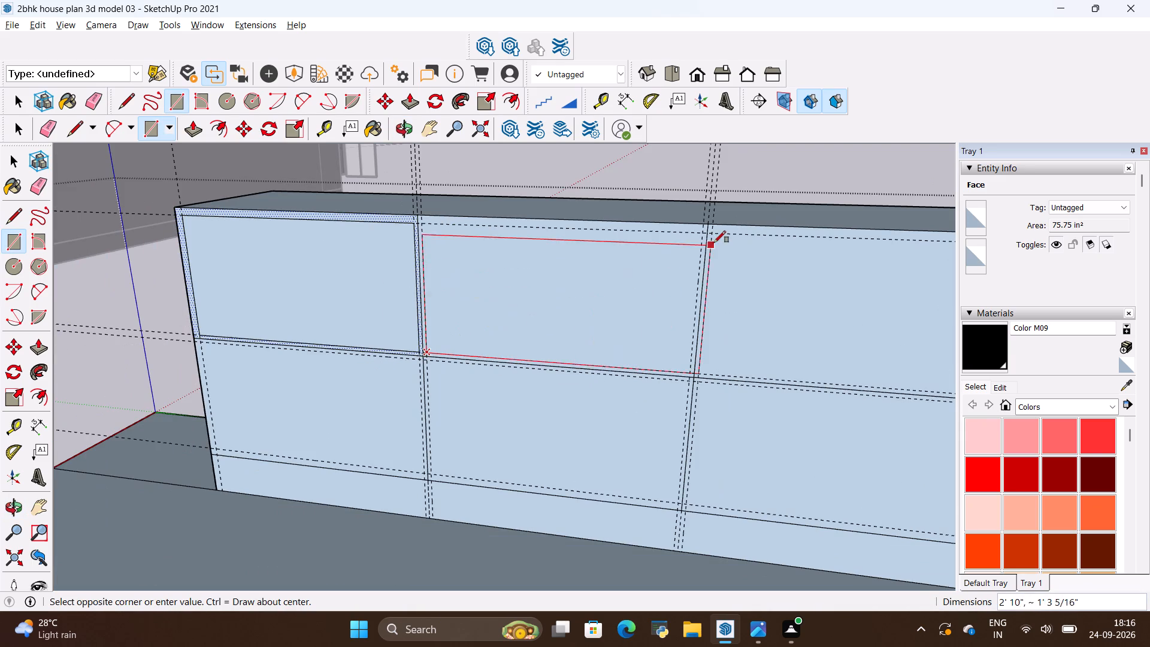
pyautogui.scroll(5, 706, 238)
pyautogui.click(697, 231)
pyautogui.scroll(-4, 488, 258)
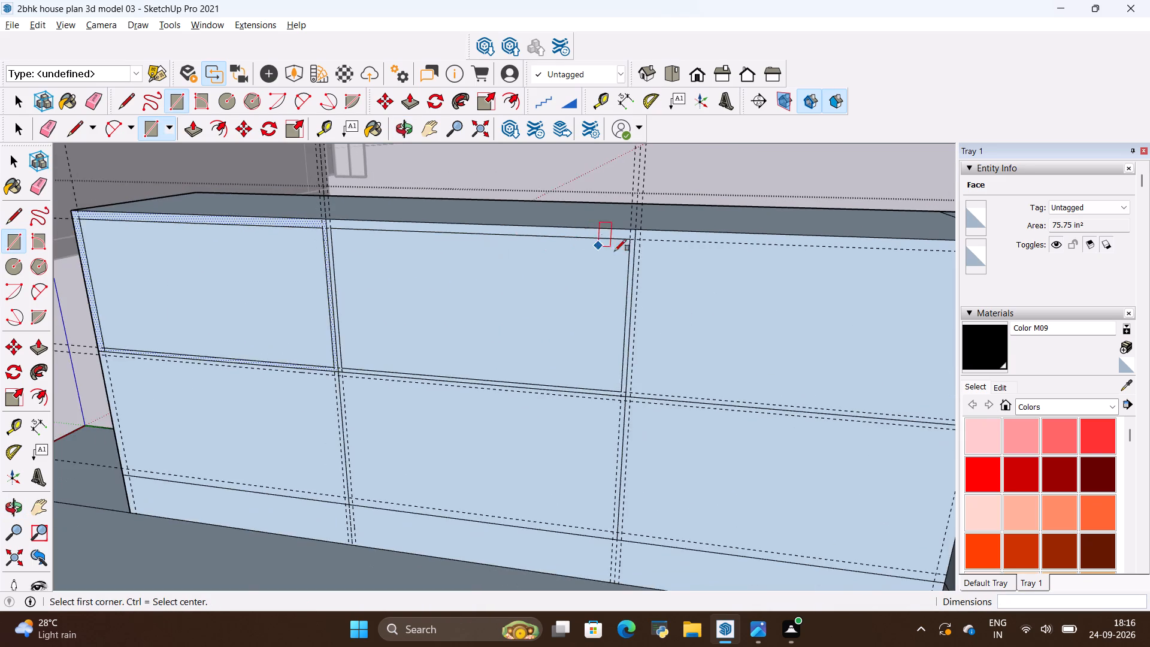
# Draw a 2' 9" by 1' 4 1/2" rectangle between the inset guide intersections in the upper panel at the block's inner end.
pyautogui.scroll(4, 655, 250)
pyautogui.click(633, 235)
pyautogui.scroll(-6, 568, 322)
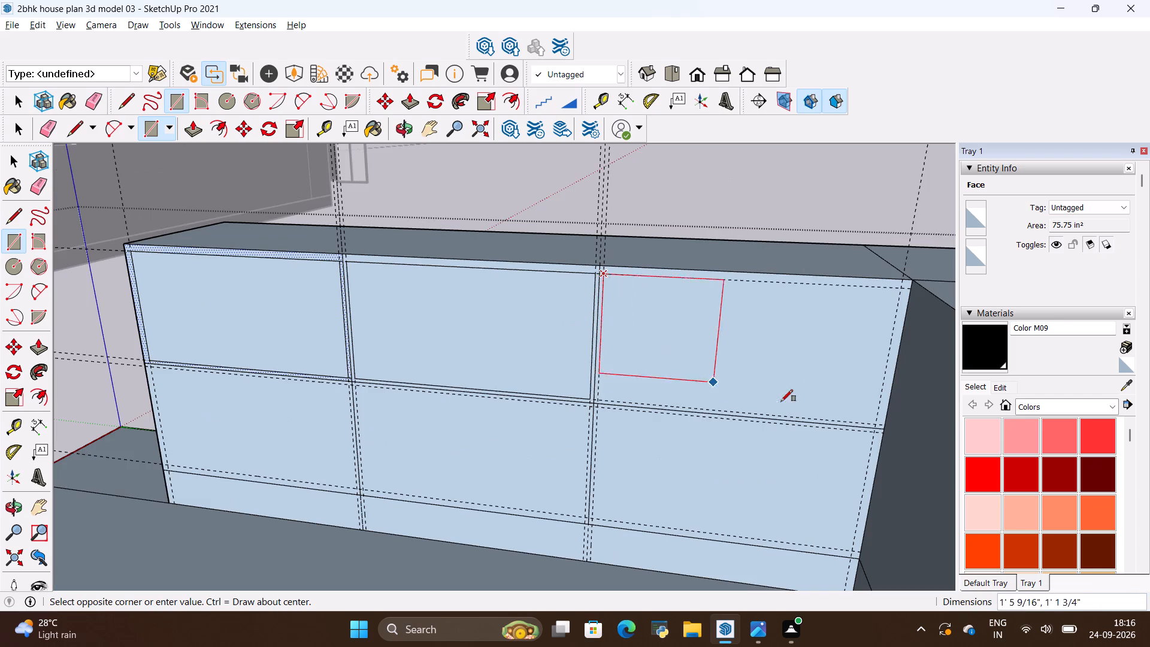
pyautogui.scroll(5, 863, 405)
pyautogui.click(880, 437)
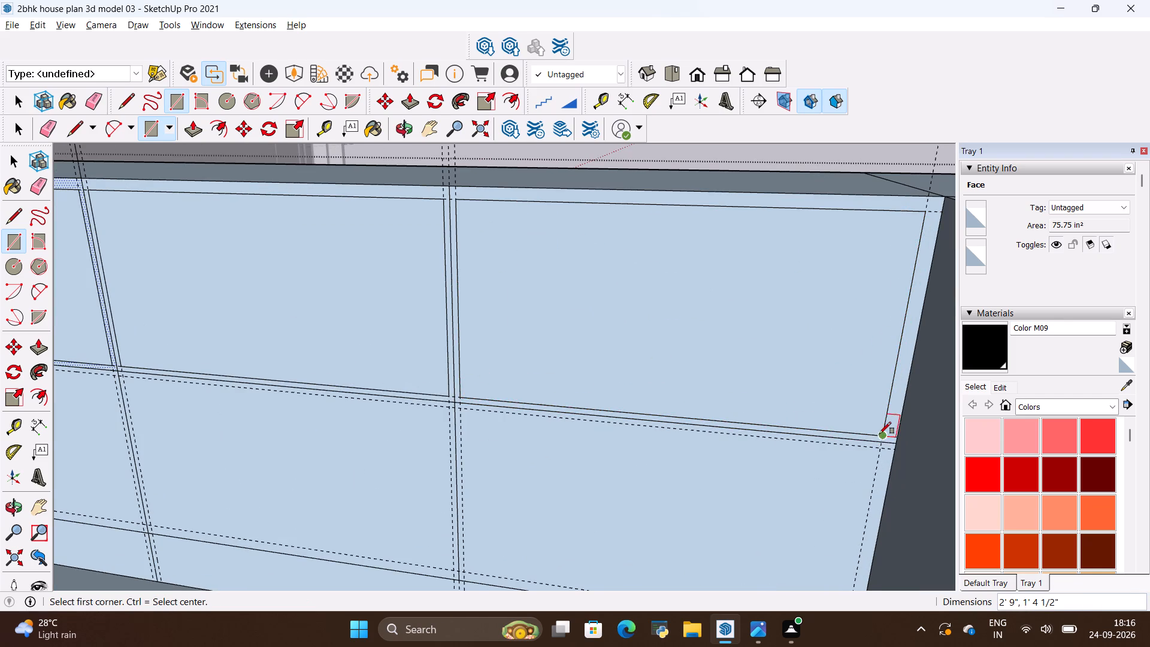
# Draw a rectangle between the inset guide intersections in the lower panel at the block's inner end.
pyautogui.scroll(-5, 728, 340)
pyautogui.scroll(8, 549, 560)
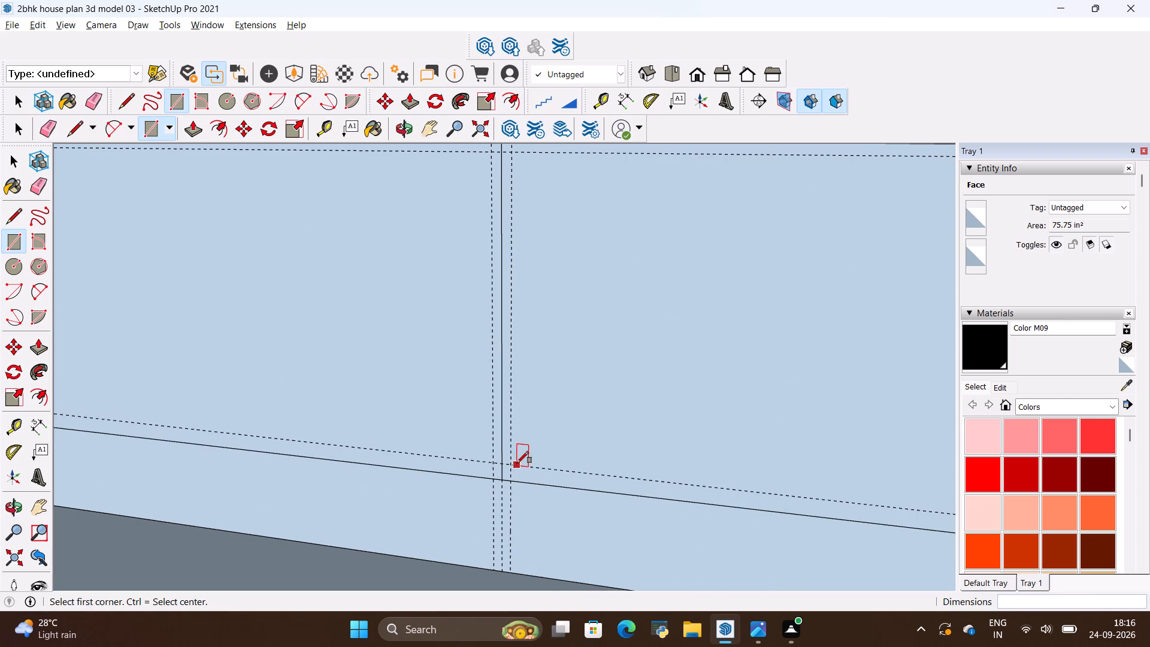
pyautogui.click(514, 465)
pyautogui.scroll(-5, 413, 476)
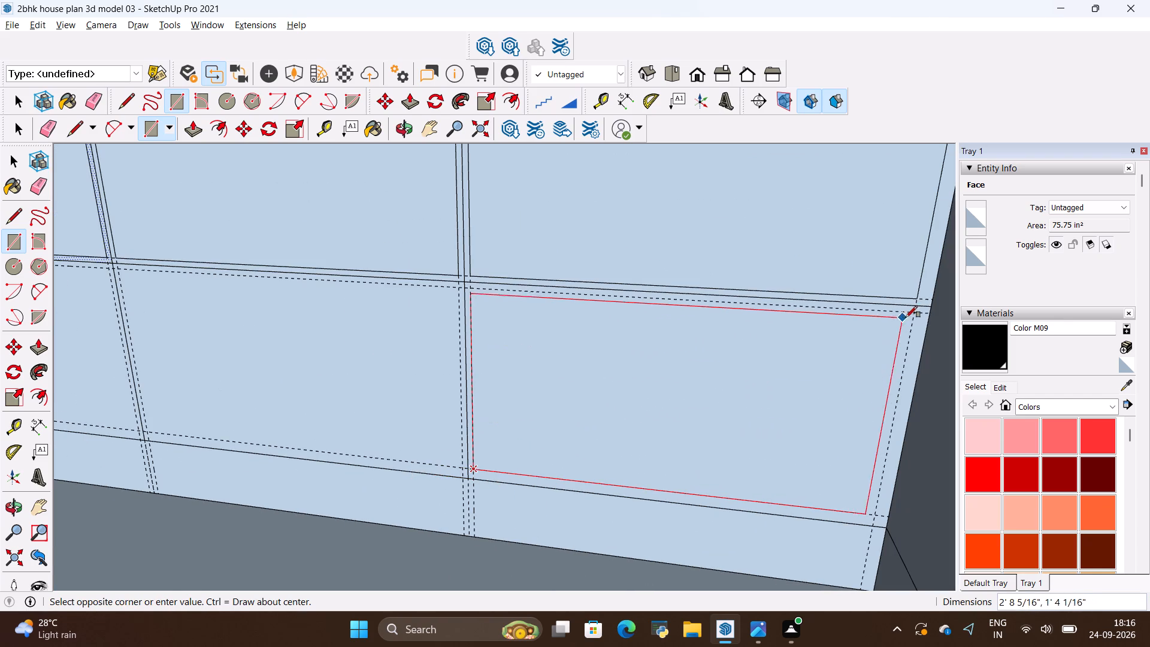
pyautogui.click(912, 312)
# Draw a 2' 9" by 1' 4 1/2" rectangle between the inset guide intersections in the lower middle panel.
pyautogui.scroll(-6, 821, 300)
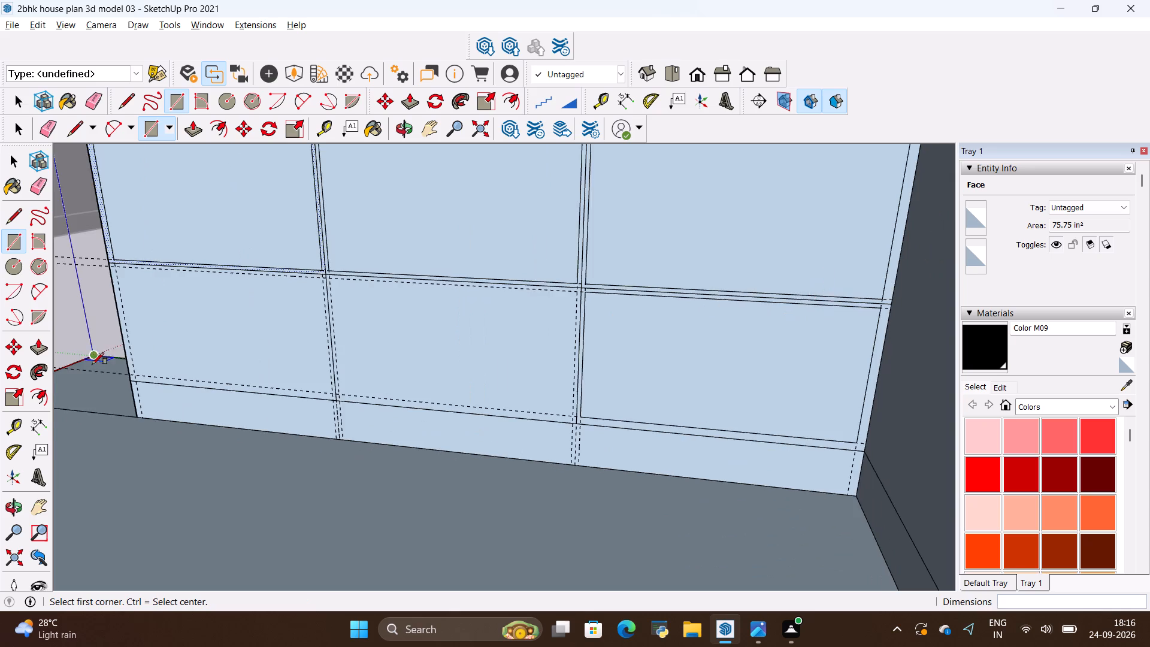
pyautogui.scroll(5, 150, 374)
pyautogui.scroll(3, 448, 389)
pyautogui.click(443, 412)
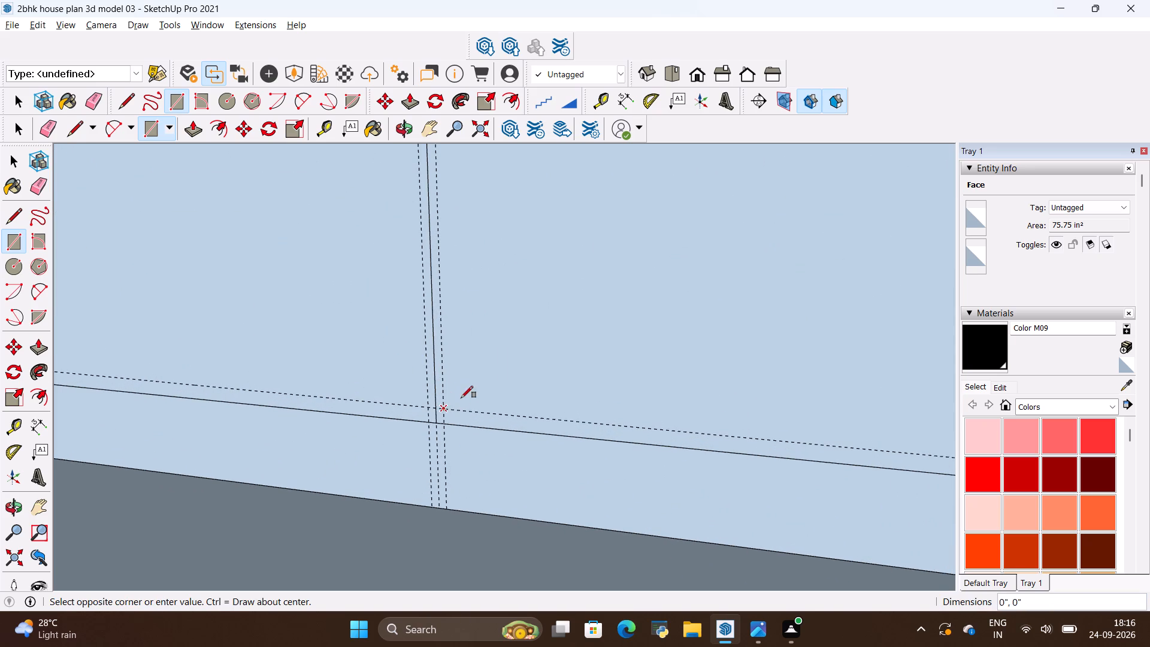
pyautogui.scroll(-5, 174, 405)
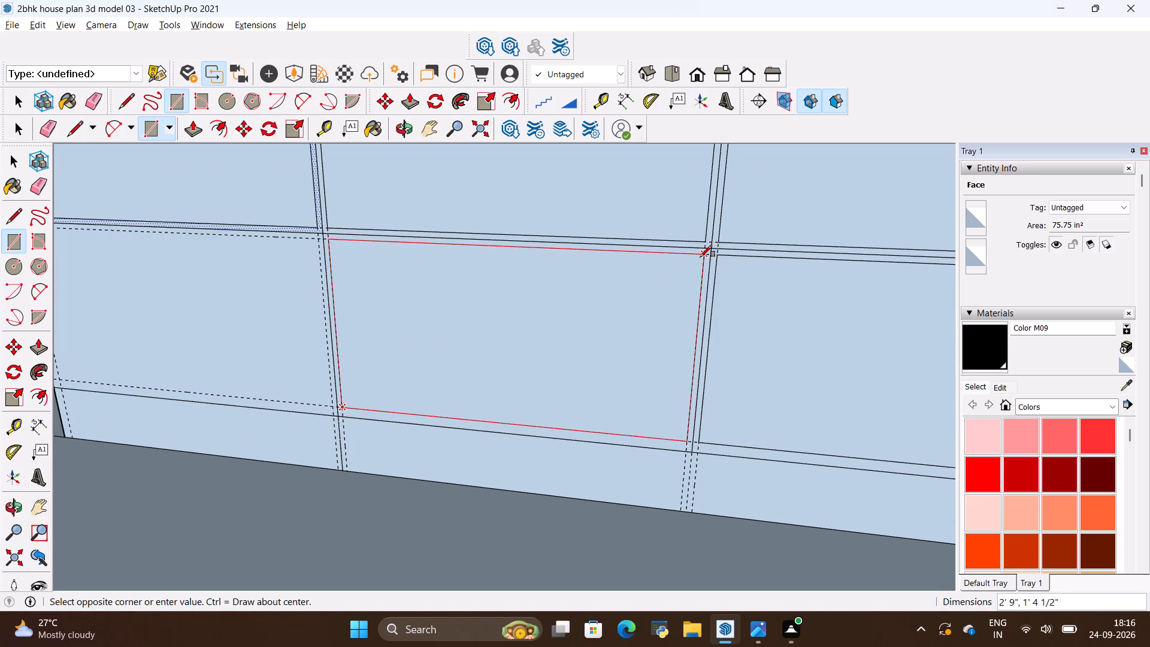
pyautogui.click(700, 257)
# Draw a 2' 8 1/2" by 1' 4 1/2" rectangle between the inset guide intersections in the lower panel at the block's outer end.
pyautogui.scroll(-6, 679, 341)
pyautogui.scroll(5, 219, 386)
pyautogui.scroll(5, 364, 342)
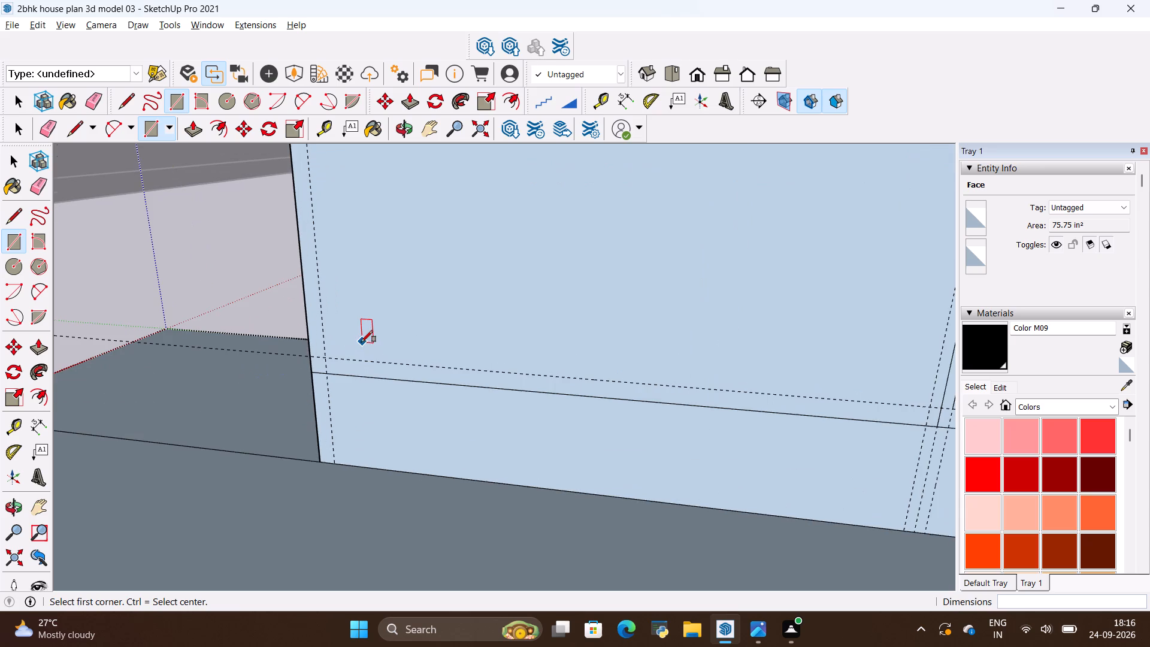
pyautogui.click(325, 356)
pyautogui.scroll(-5, 195, 379)
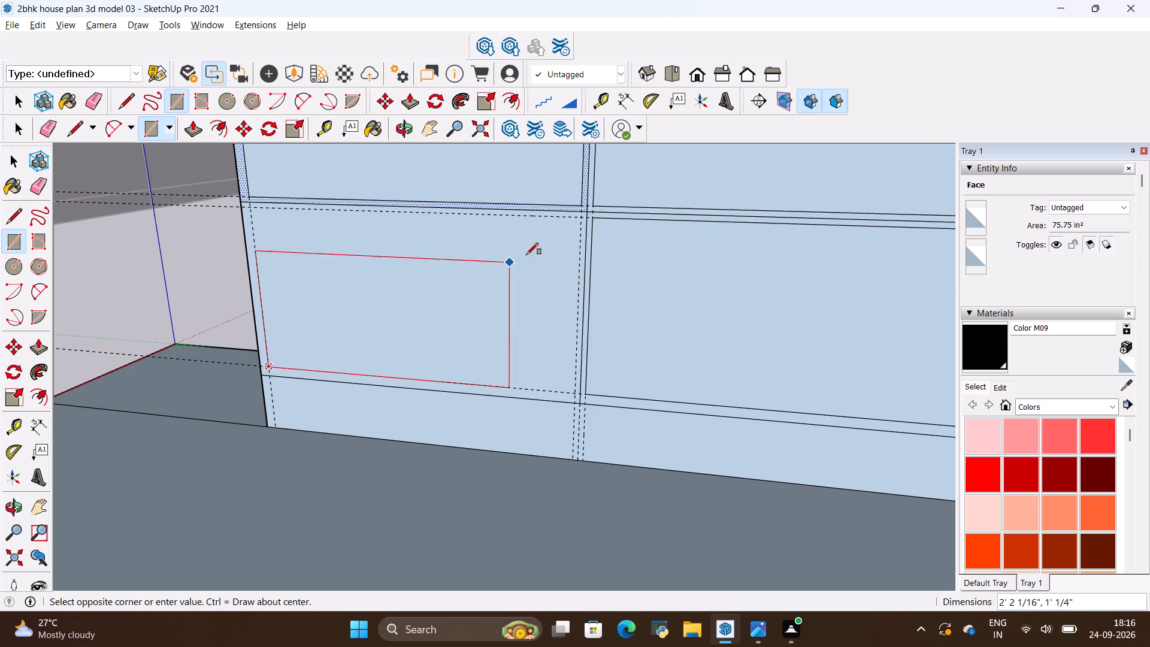
pyautogui.click(579, 219)
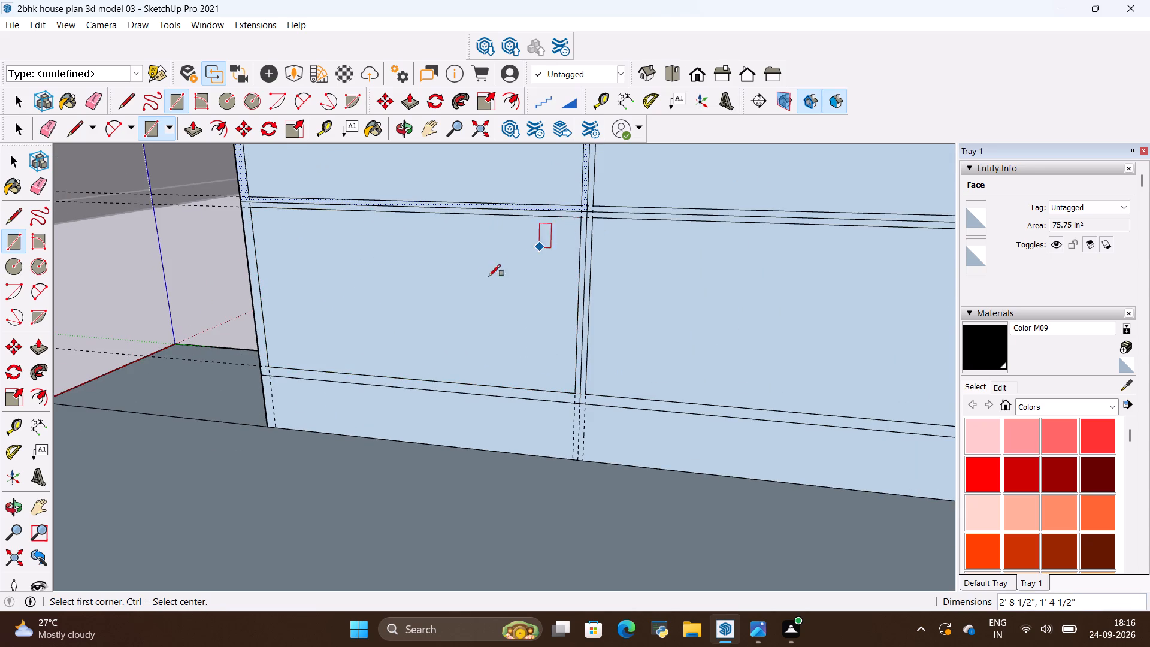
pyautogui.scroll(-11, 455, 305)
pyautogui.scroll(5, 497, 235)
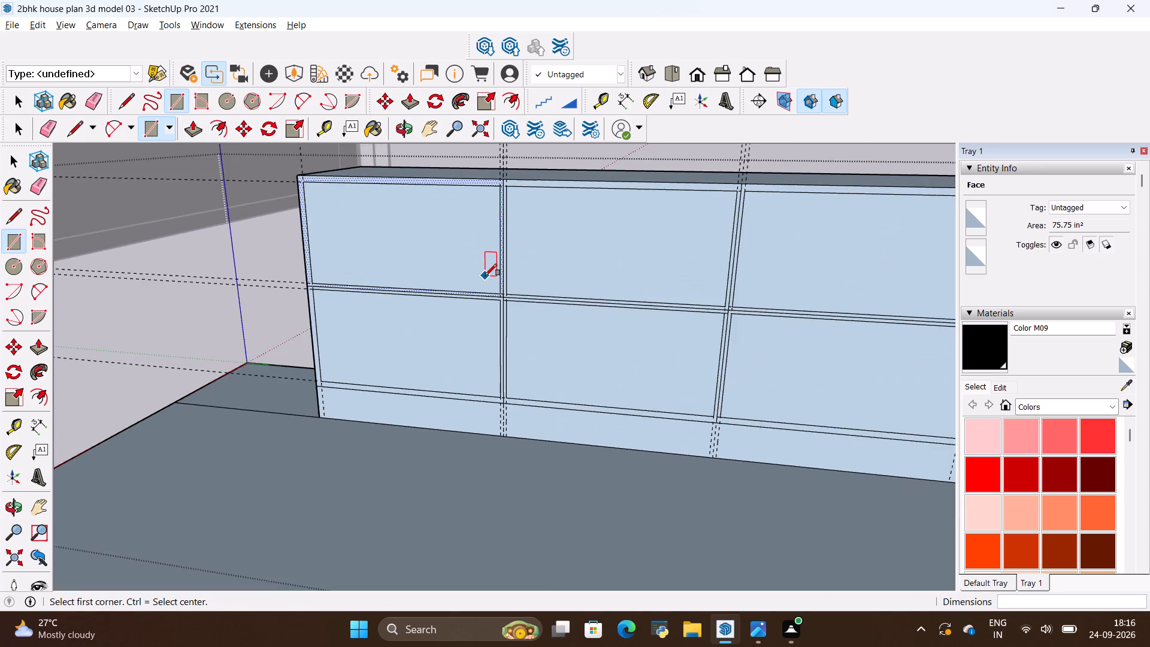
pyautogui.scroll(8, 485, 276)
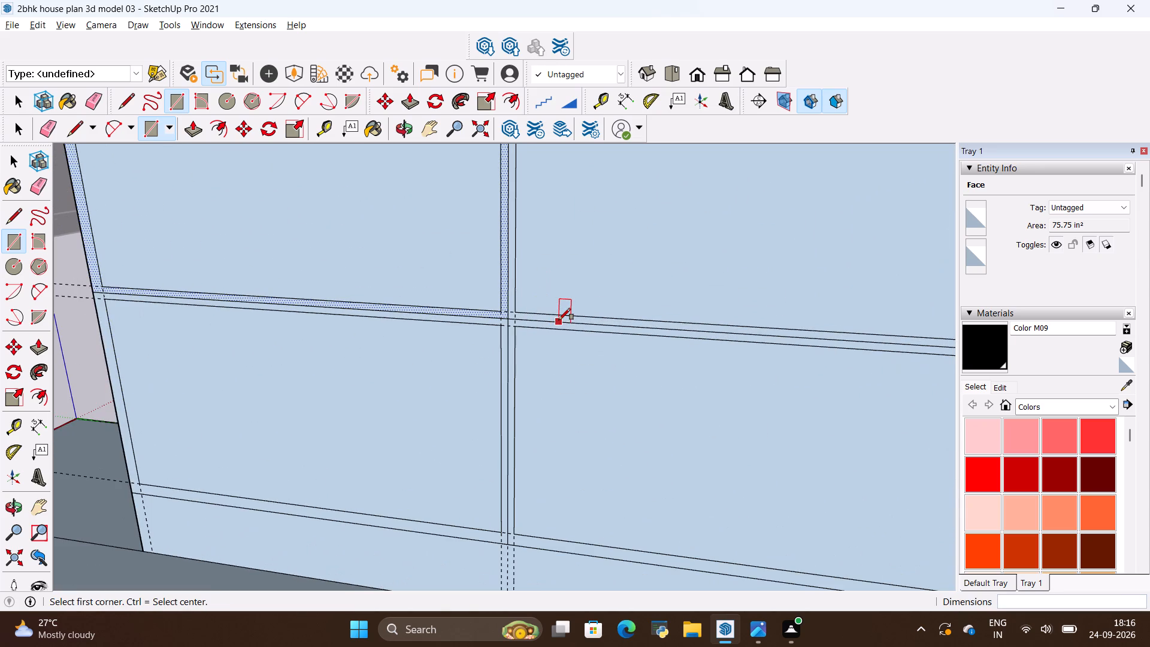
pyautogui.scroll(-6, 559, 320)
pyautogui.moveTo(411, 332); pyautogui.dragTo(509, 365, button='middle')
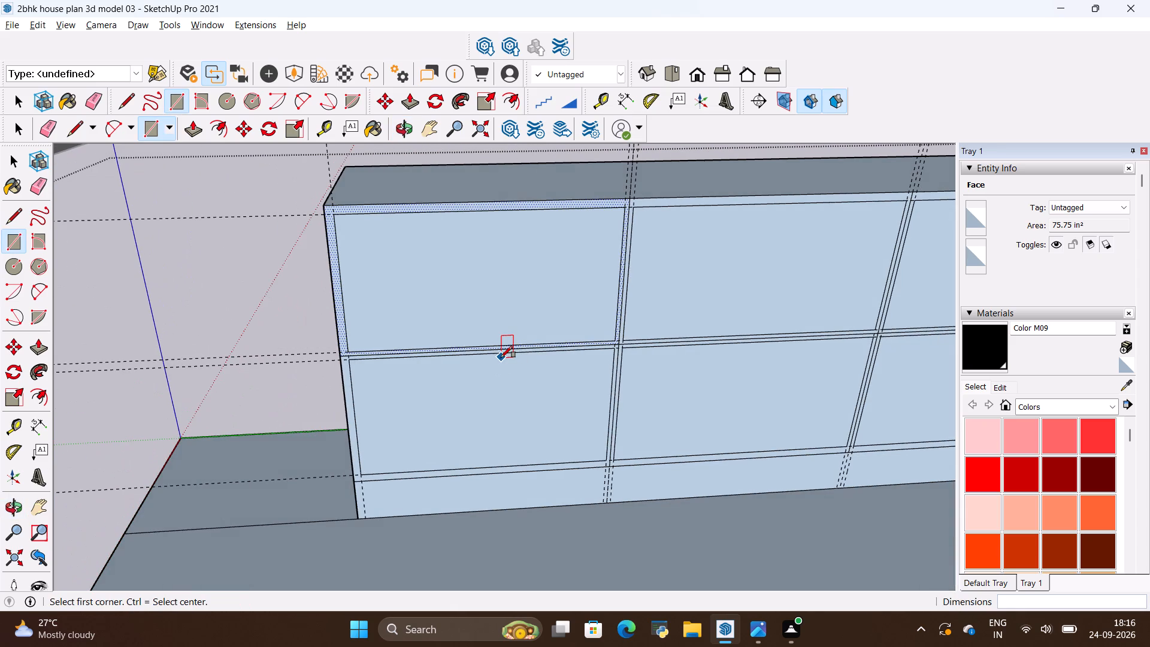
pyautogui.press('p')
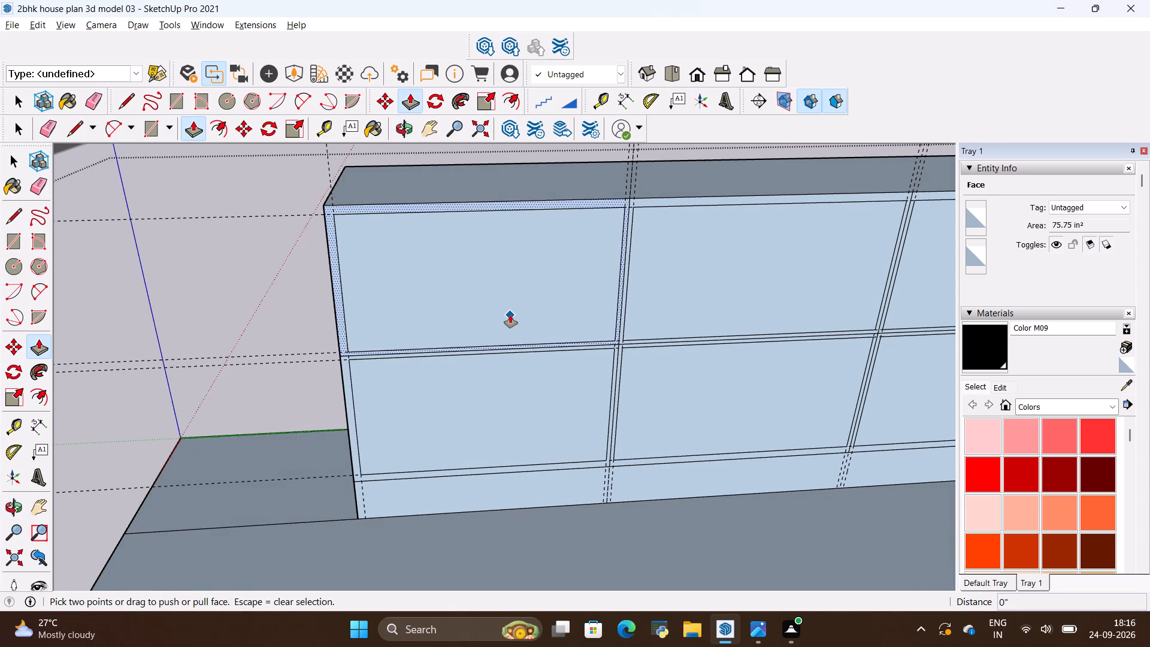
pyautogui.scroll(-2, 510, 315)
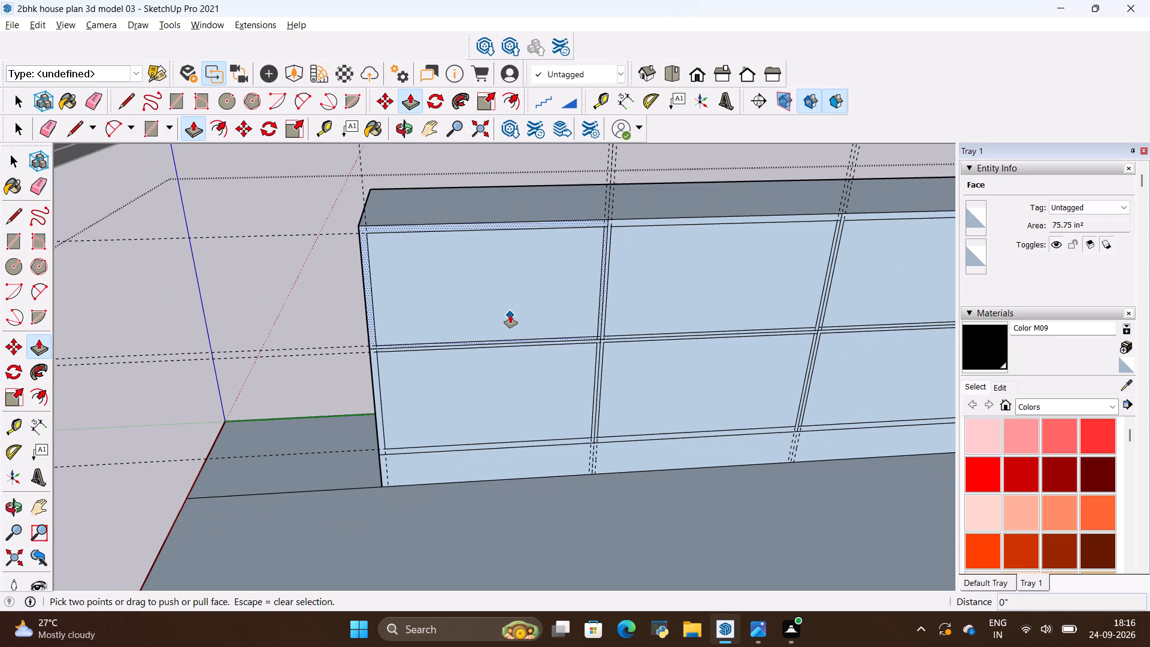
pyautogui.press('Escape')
# Start a guide parallel to the back edge of the cabinet block's top face, offset inward across that face.
pyautogui.scroll(1, 438, 201)
pyautogui.moveTo(438, 201); pyautogui.dragTo(432, 319, button='middle')
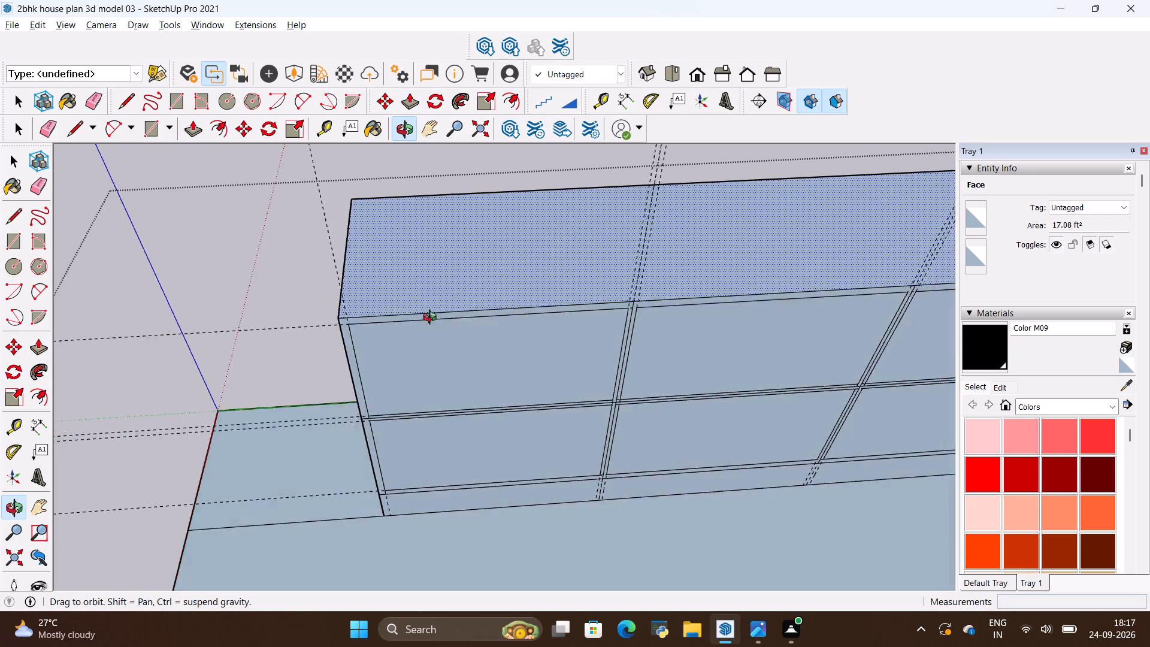
pyautogui.moveTo(432, 319); pyautogui.dragTo(436, 359, button='middle')
pyautogui.press('t')
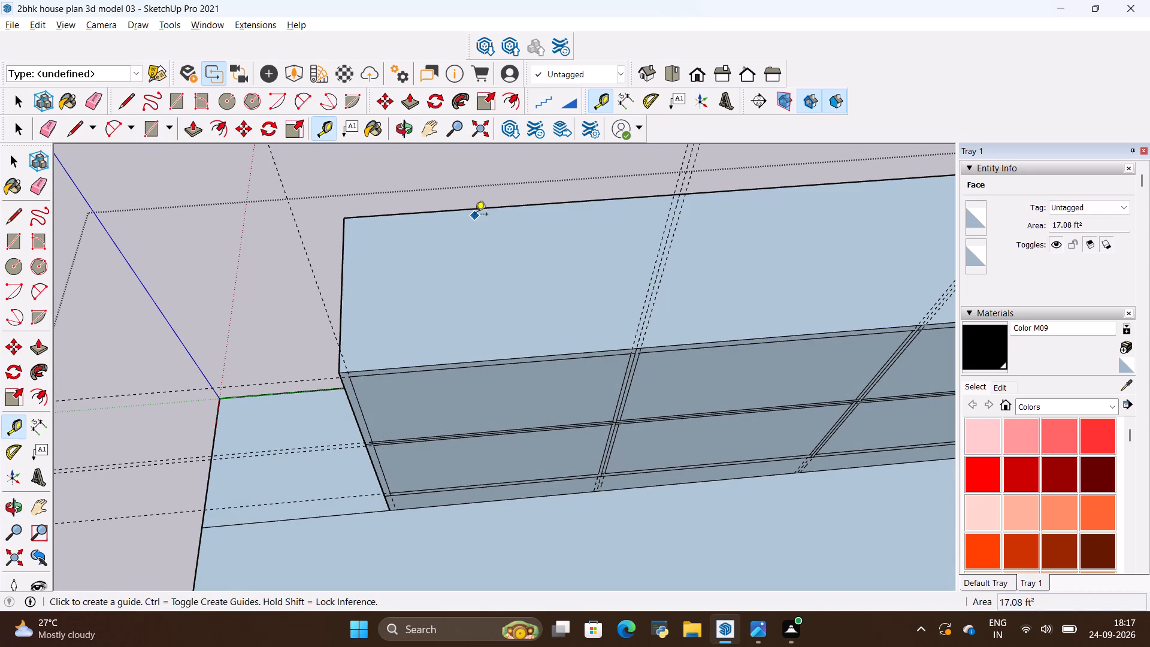
pyautogui.click(477, 211)
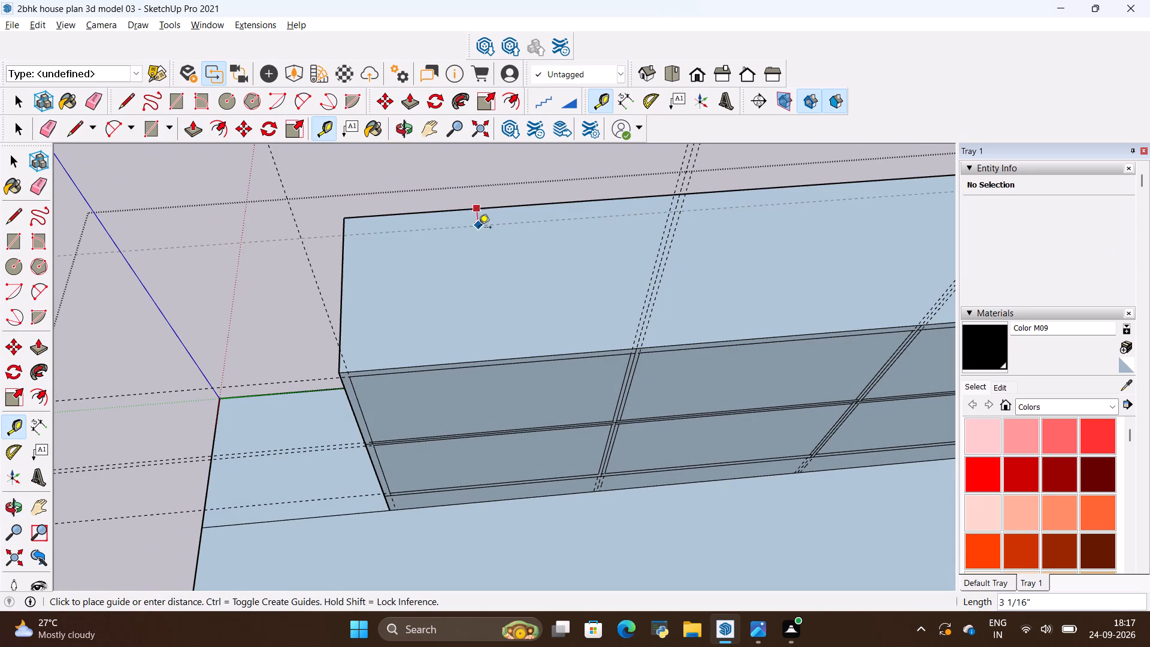
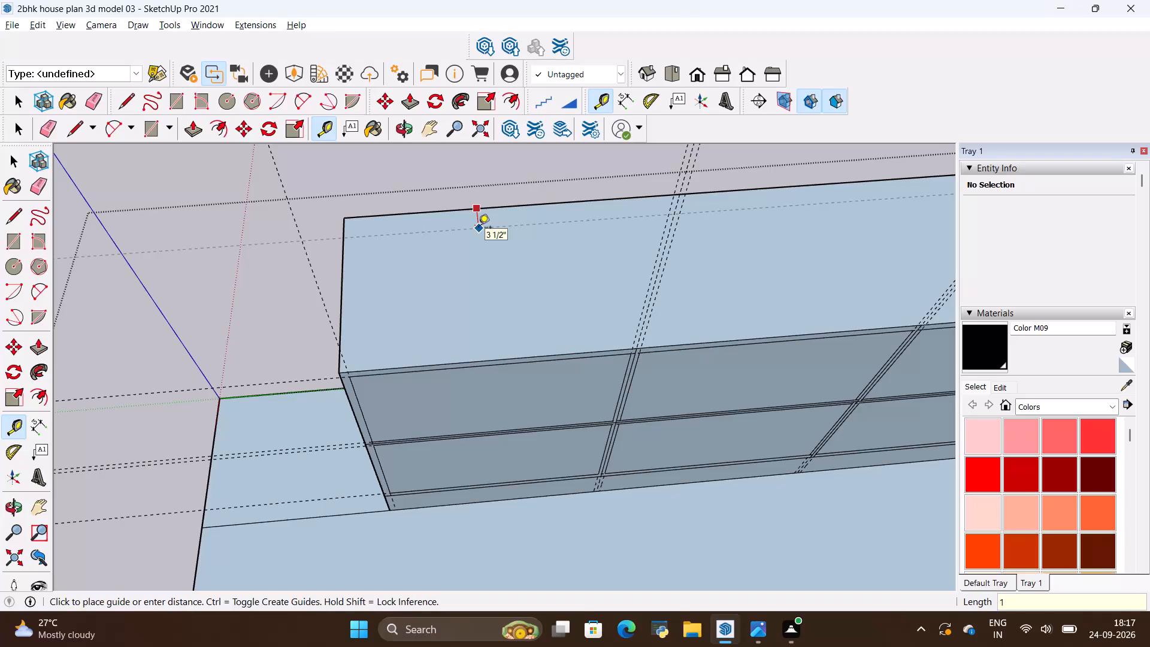
# Place the guide 1" in from the back edge of the cabinet block's top face.
pyautogui.hotkey('shift', '"')
pyautogui.press('Return')
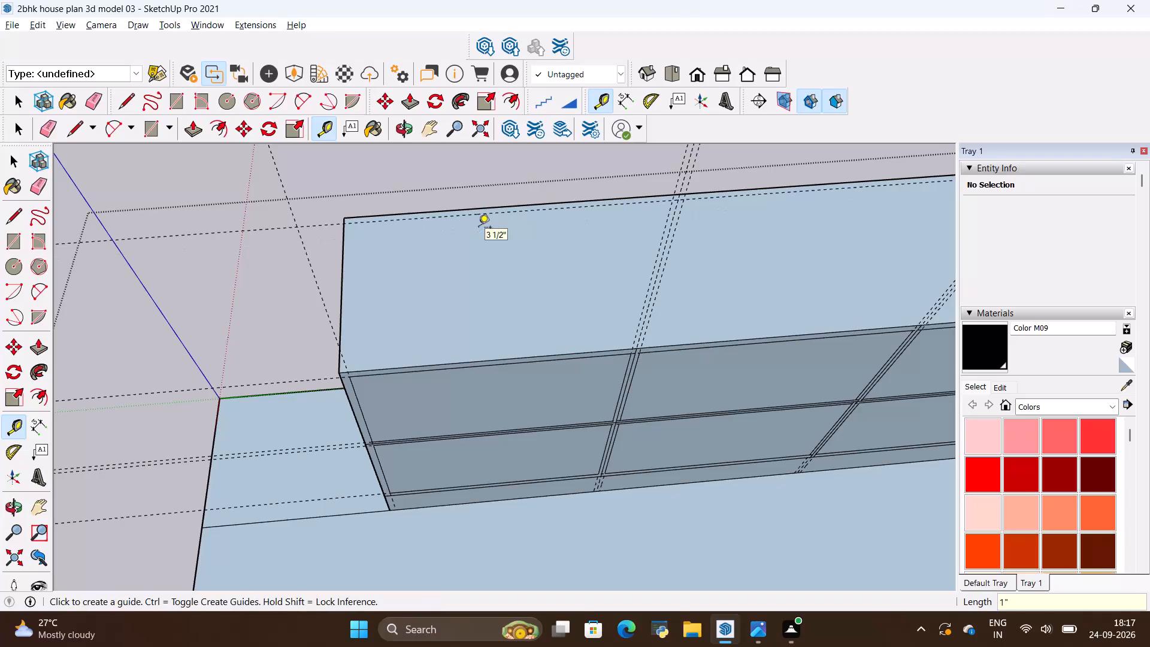
# Push the upper panel at the end away from the L corner 1' 11" inward, up to the new back guide.
pyautogui.press('p')
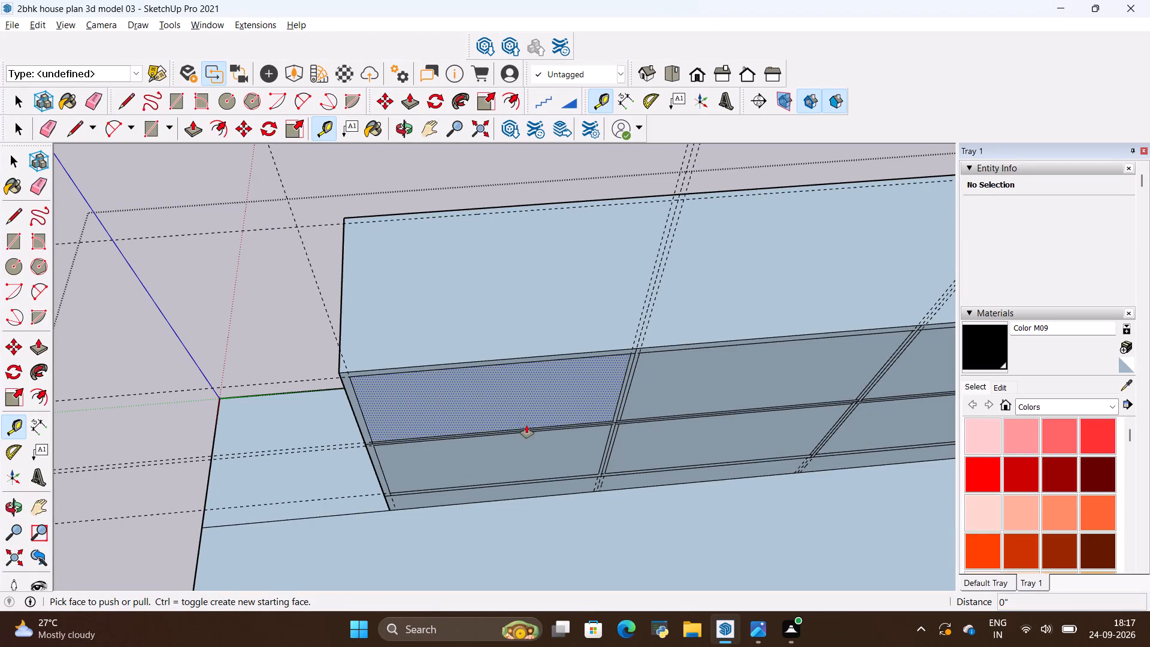
pyautogui.click(522, 413)
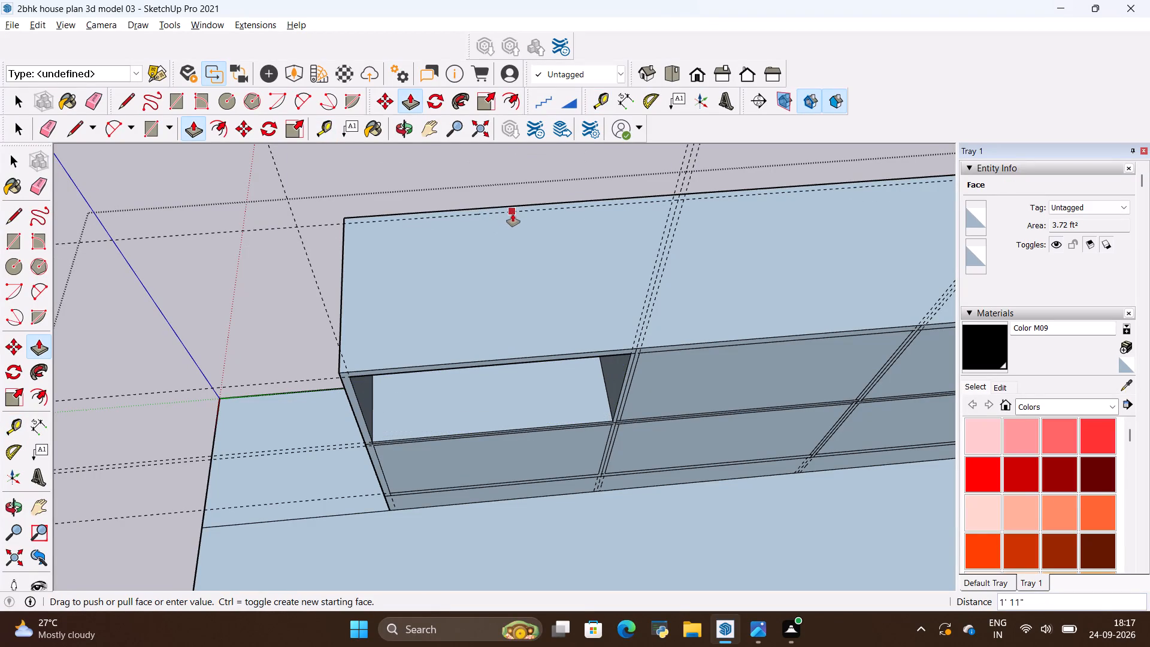
pyautogui.click(522, 210)
# Push the five remaining upper and lower front panels inward by the same 1' 11" depth to hollow out their compartments.
pyautogui.moveTo(544, 335); pyautogui.dragTo(470, 220, button='middle')
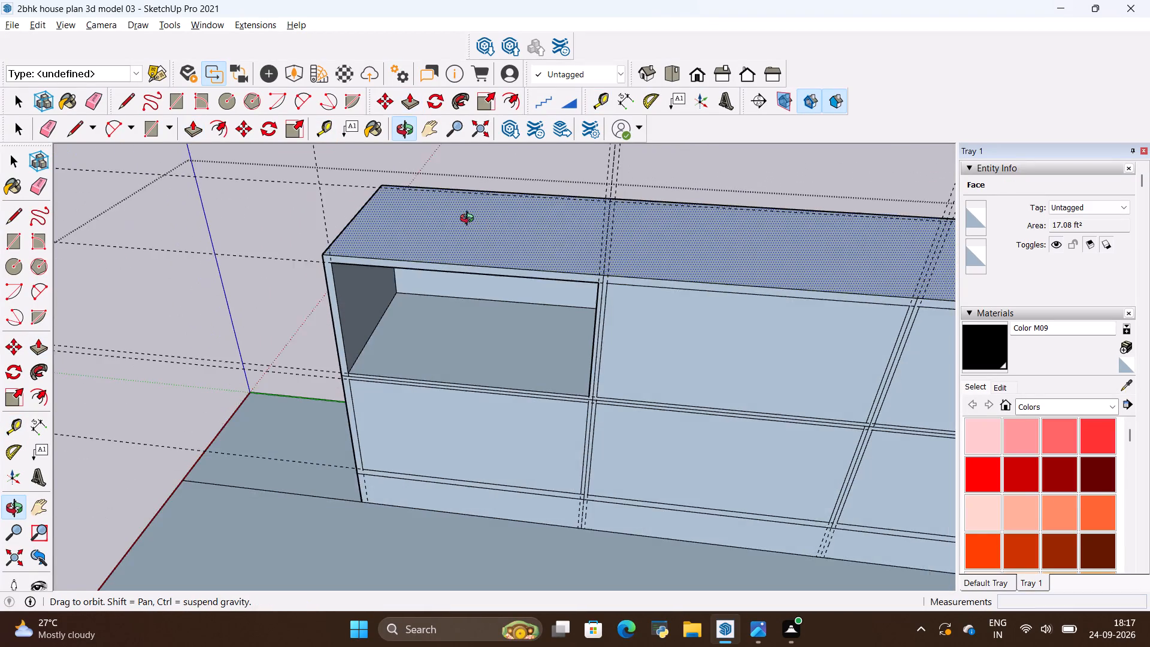
pyautogui.moveTo(470, 220); pyautogui.dragTo(465, 214, button='middle')
pyautogui.moveTo(513, 338); pyautogui.dragTo(523, 310, button='middle')
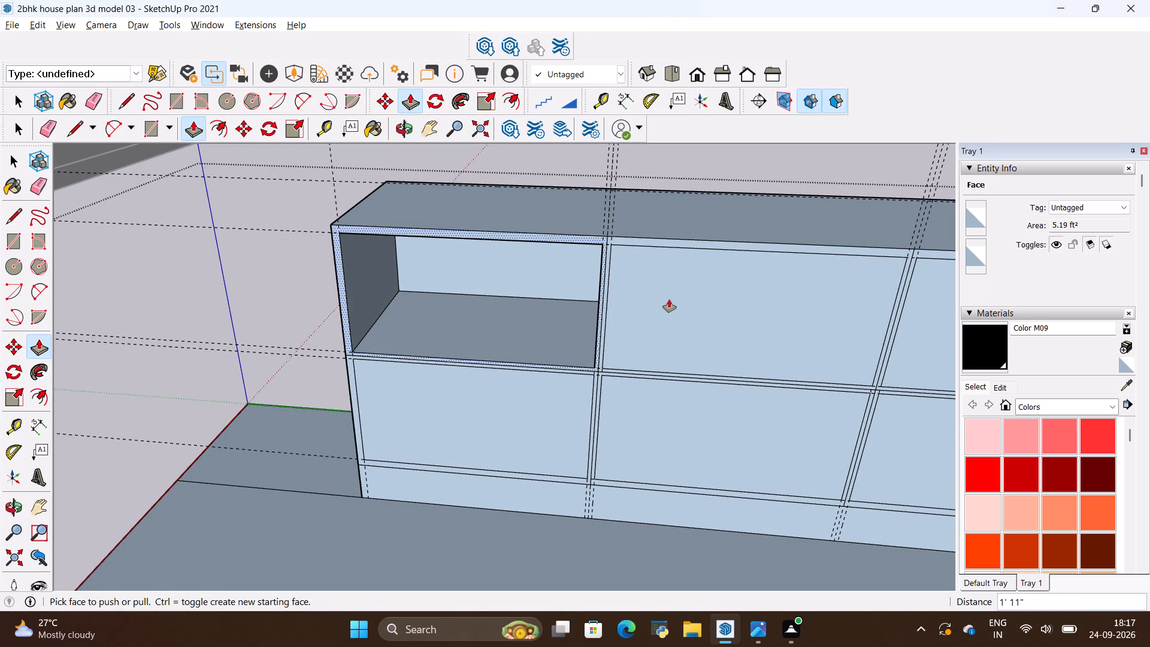
pyautogui.doubleClick(669, 300)
pyautogui.doubleClick(535, 423)
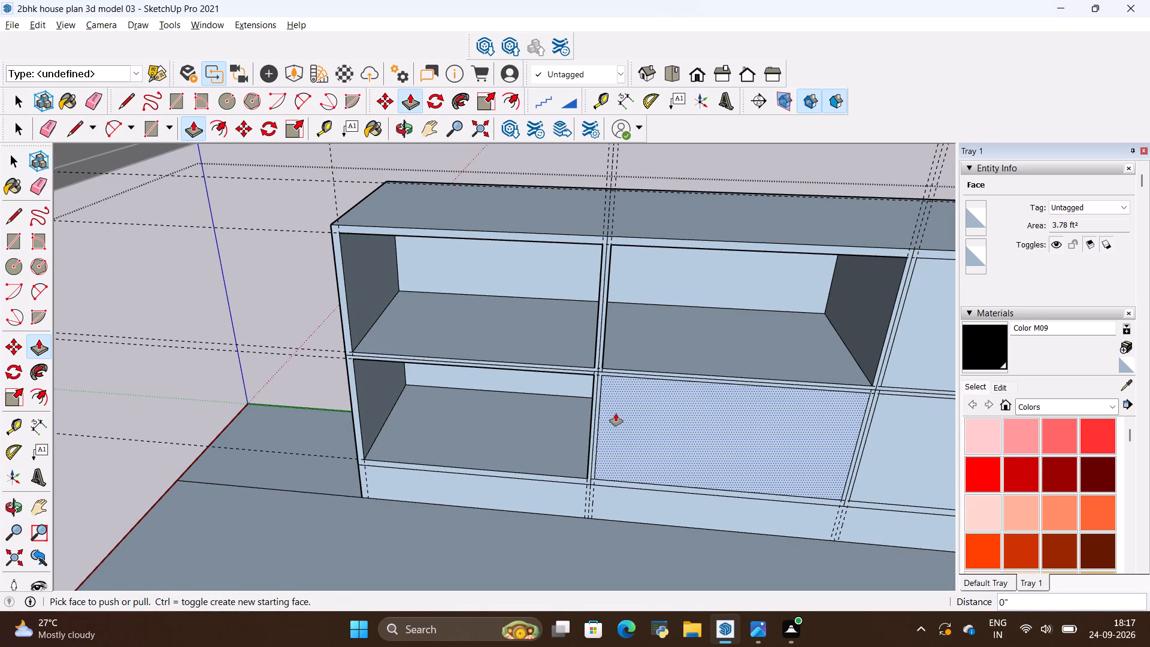
pyautogui.doubleClick(616, 413)
pyautogui.scroll(-6, 372, 421)
pyautogui.doubleClick(698, 383)
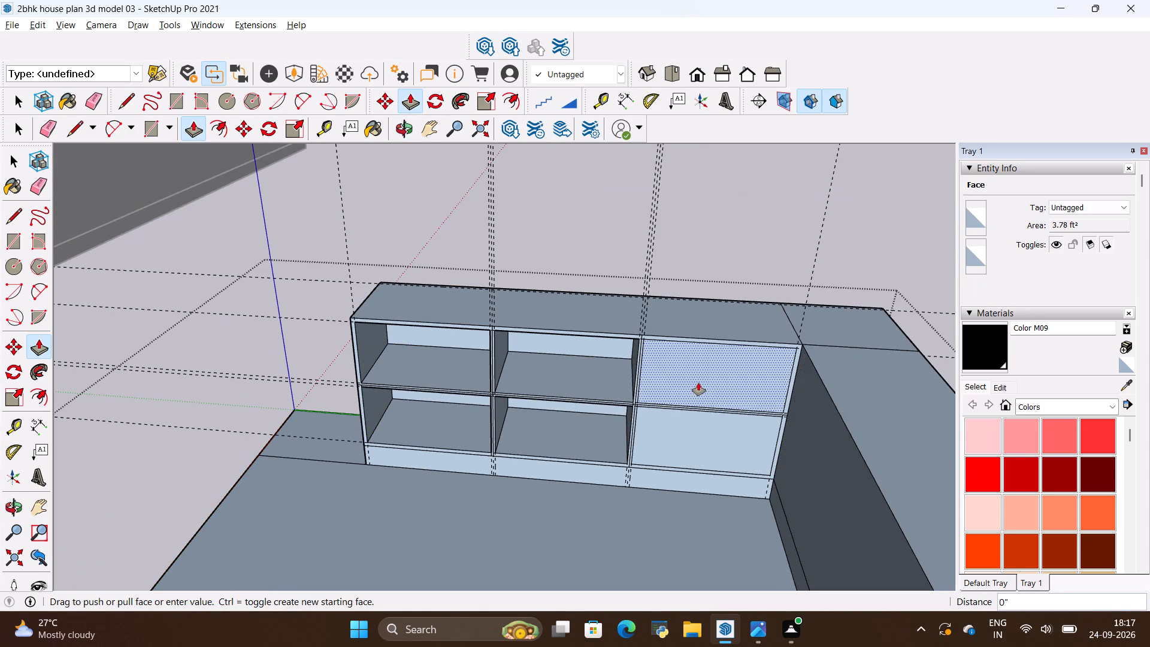
pyautogui.doubleClick(700, 439)
# Inspect the hollowed compartments and their dividers, and check the drawer-front layout in the reference kitchen image.
pyautogui.scroll(8, 476, 343)
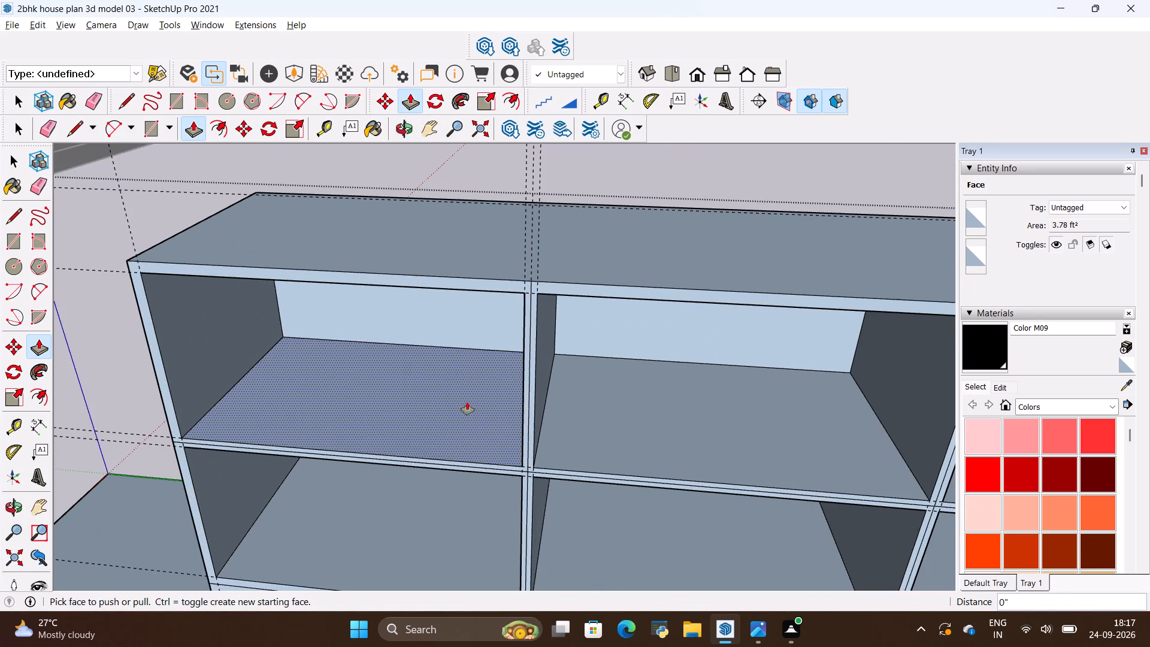
pyautogui.moveTo(466, 436); pyautogui.dragTo(508, 374, button='middle')
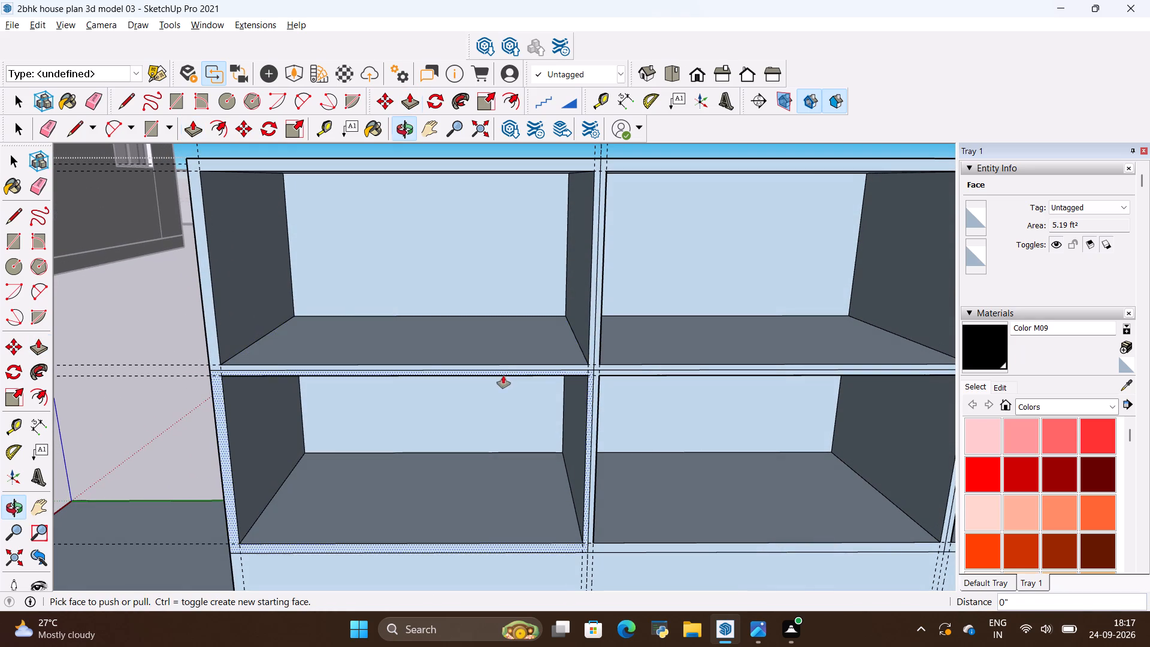
pyautogui.moveTo(181, 305); pyautogui.dragTo(143, 333, button='middle')
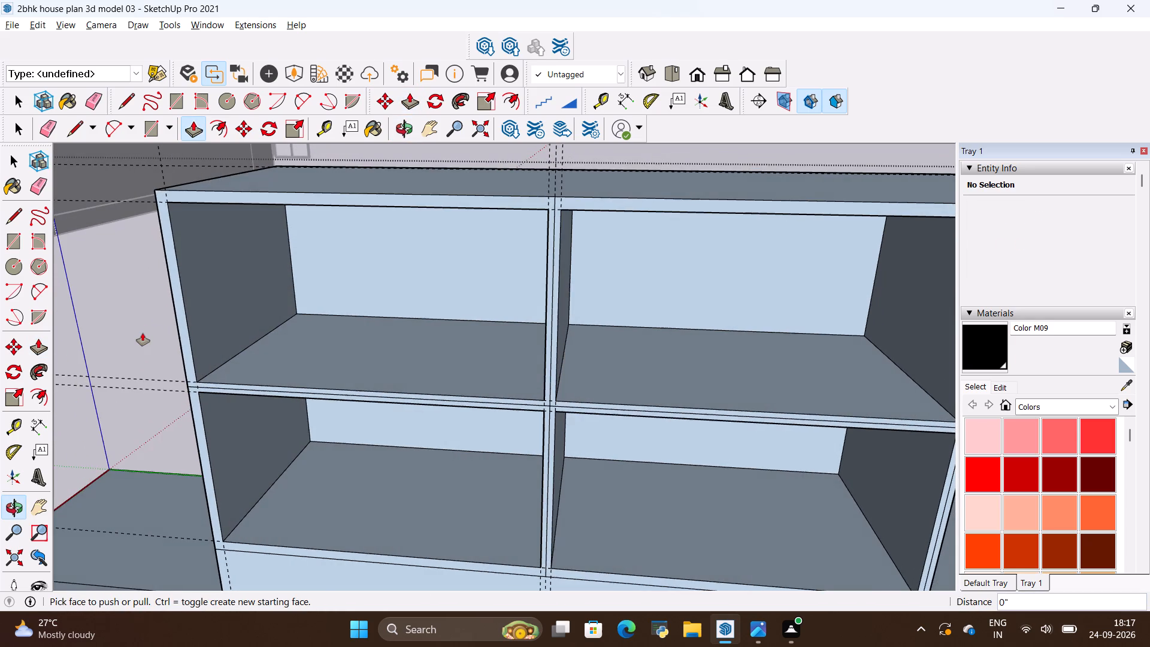
pyautogui.scroll(-1, 143, 333)
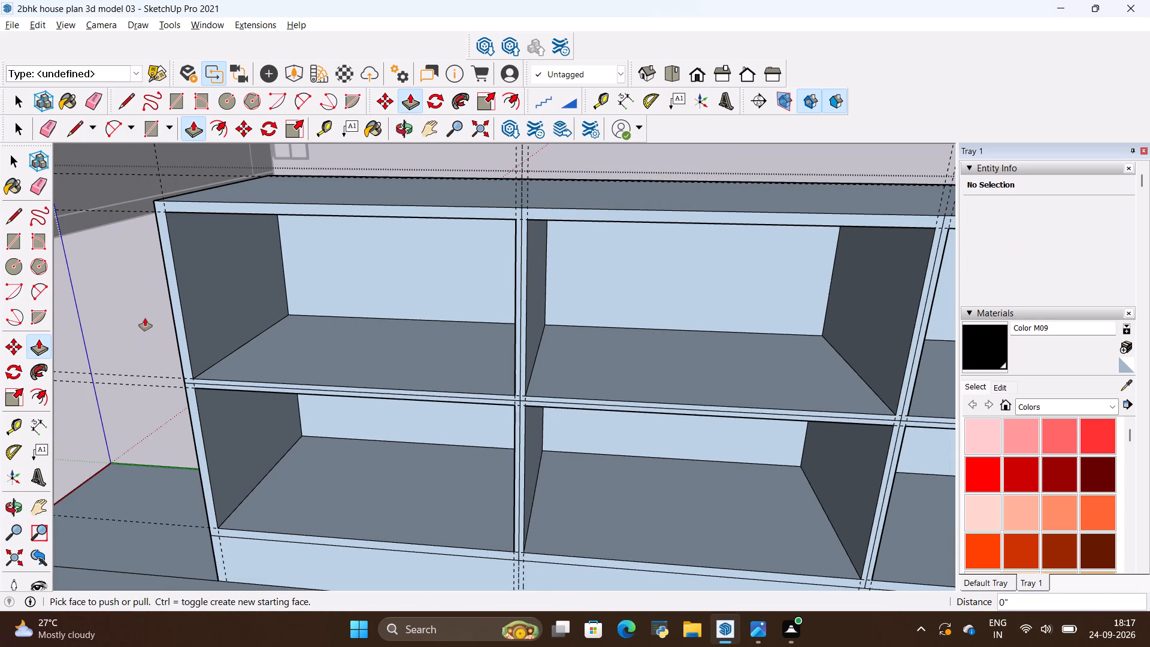
pyautogui.scroll(2, 531, 228)
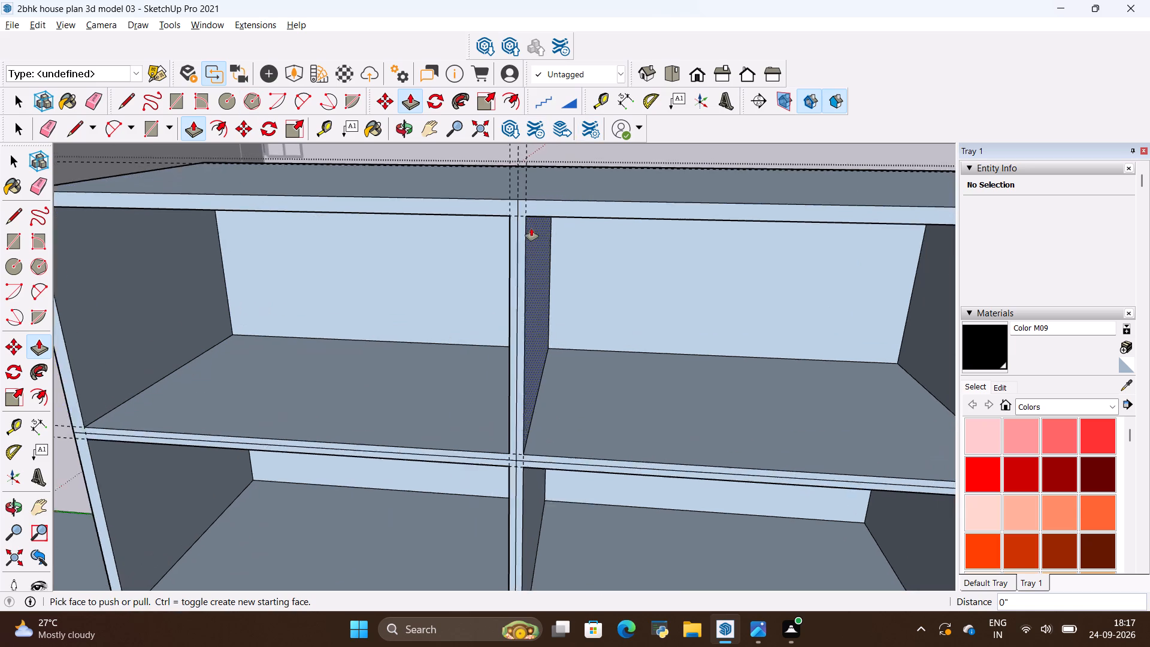
pyautogui.scroll(5, 531, 228)
pyautogui.scroll(-3, 520, 246)
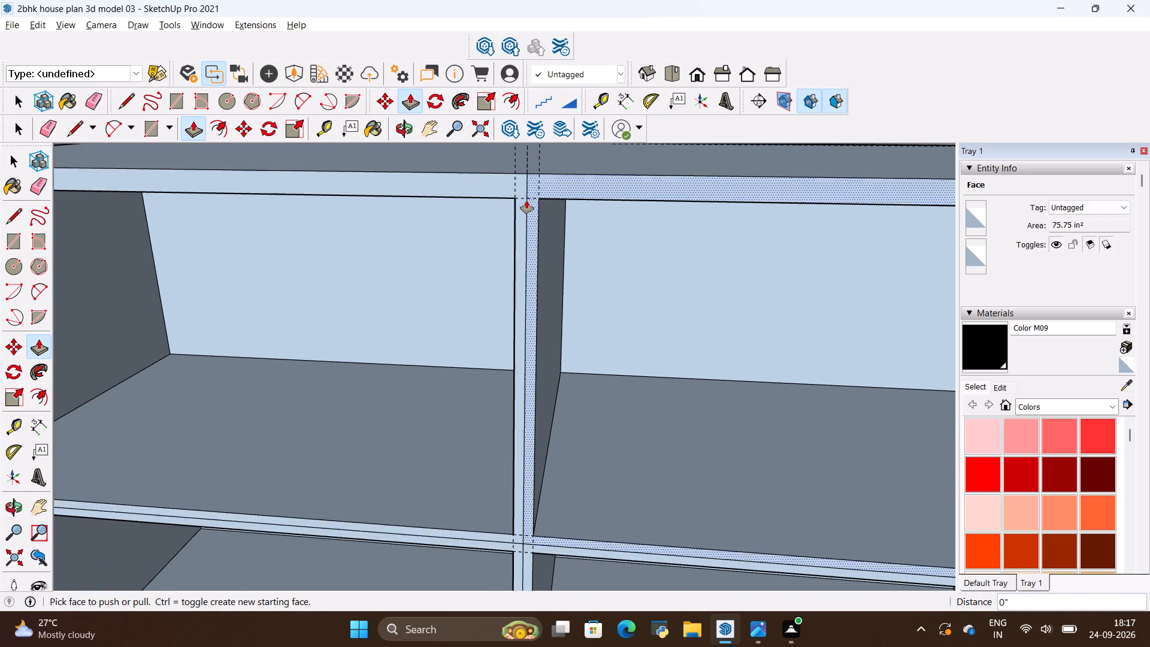
pyautogui.scroll(8, 526, 195)
pyautogui.scroll(-2, 510, 282)
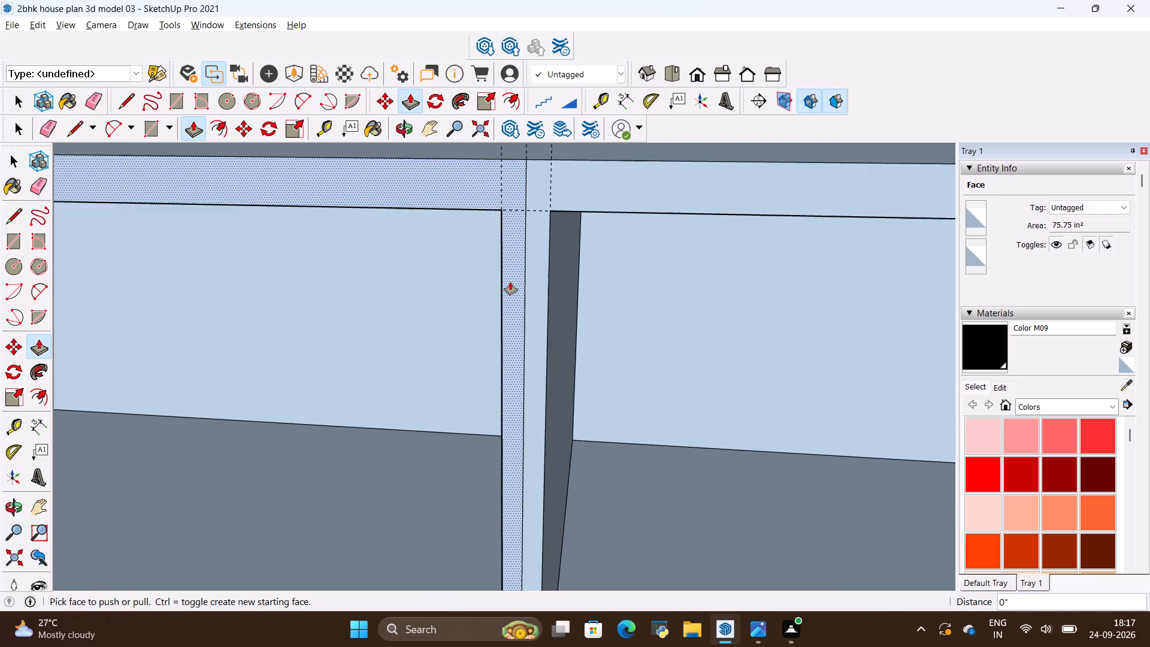
pyautogui.scroll(-6, 510, 282)
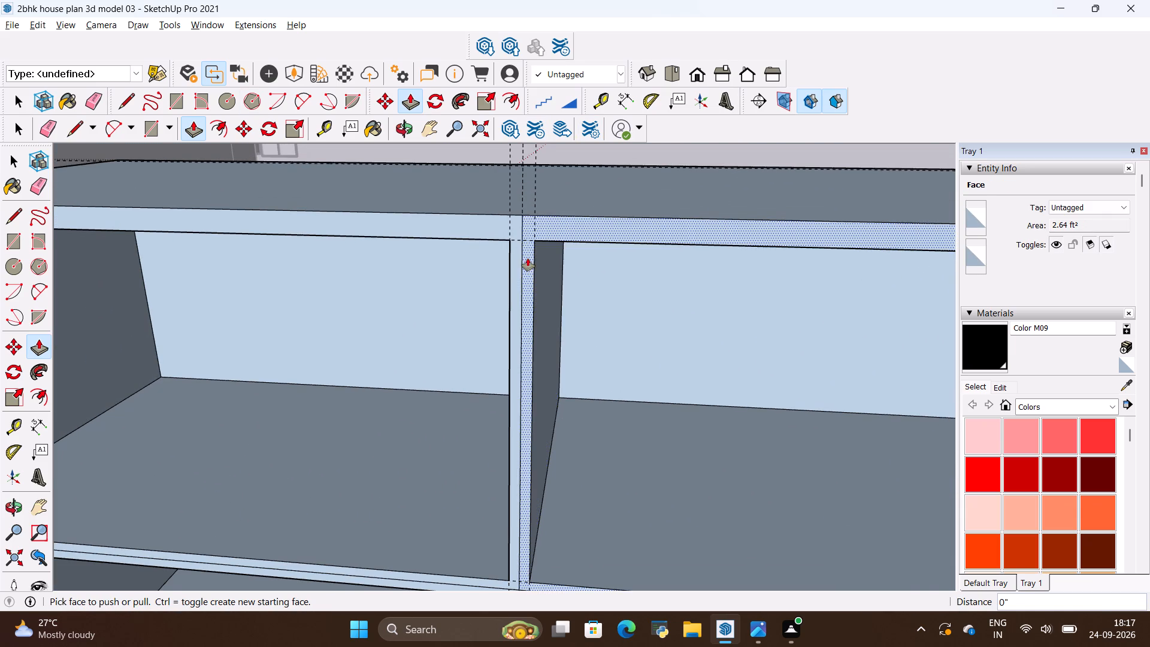
pyautogui.scroll(-7, 527, 256)
pyautogui.scroll(-2, 412, 269)
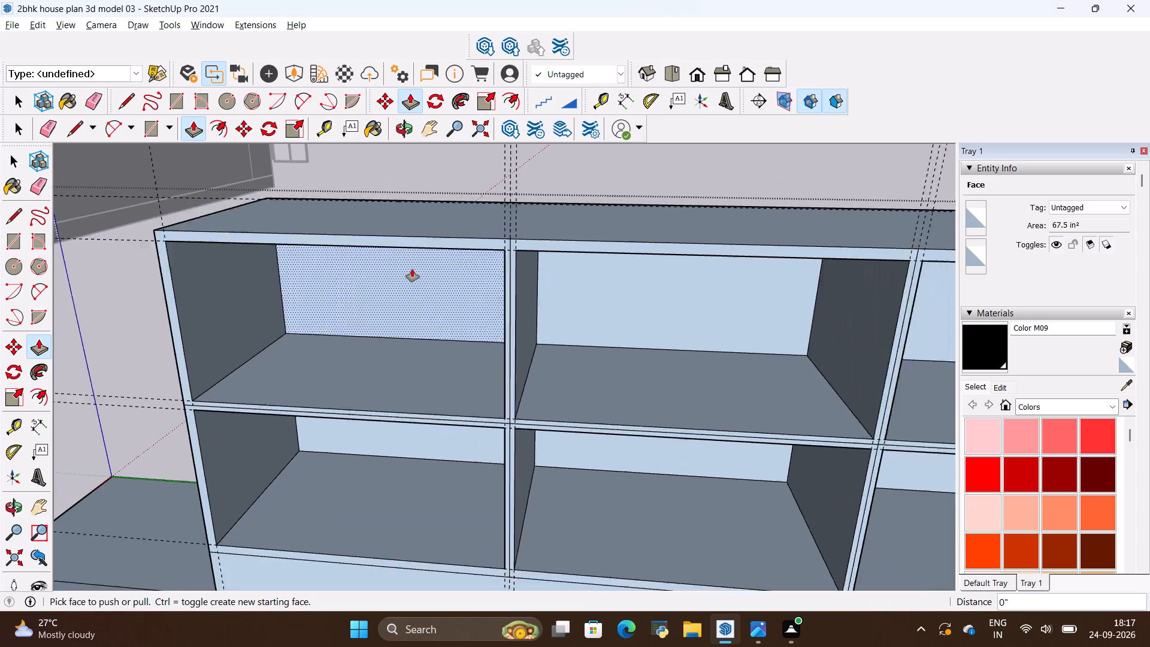
pyautogui.scroll(-2, 412, 269)
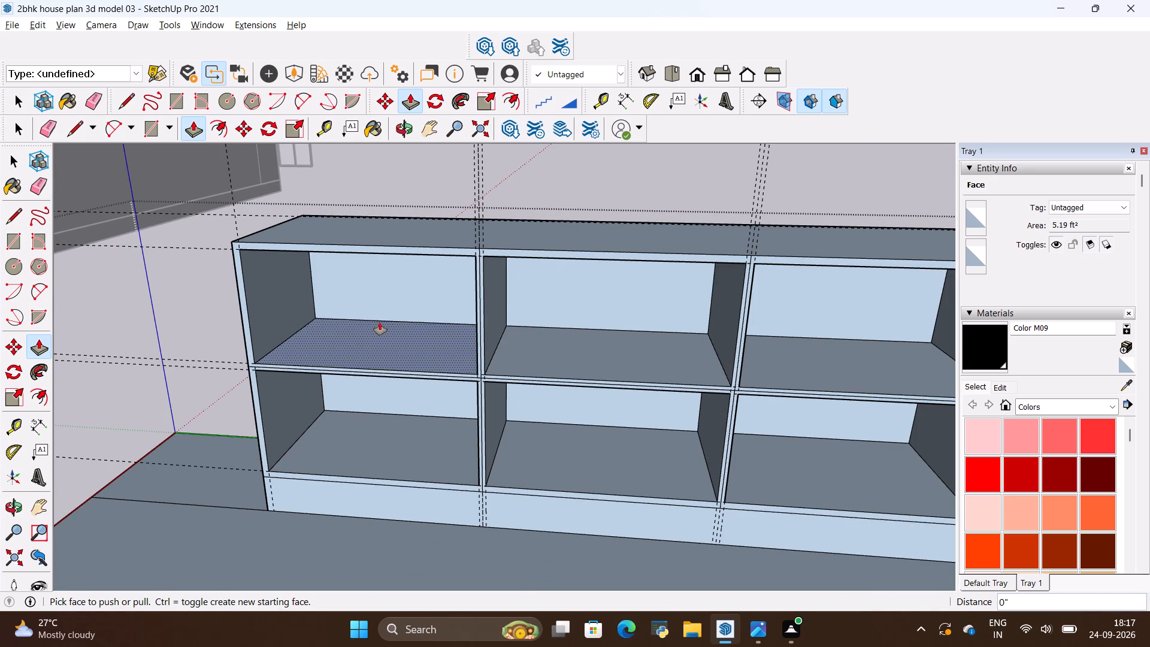
pyautogui.scroll(-6, 259, 335)
pyautogui.scroll(4, 355, 335)
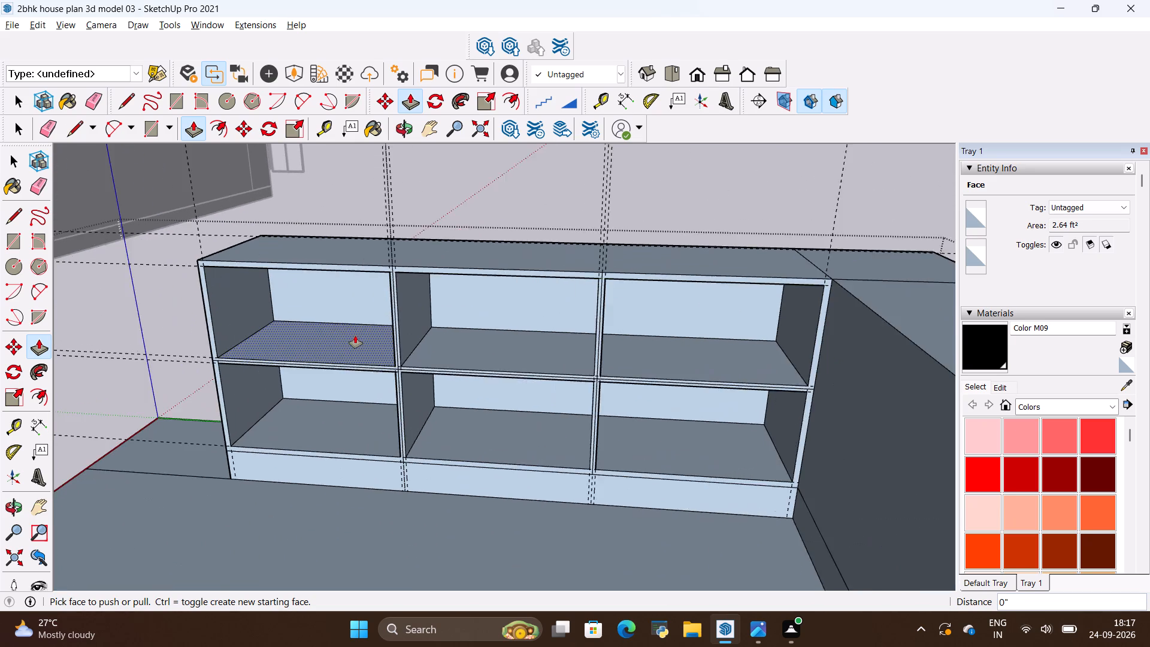
pyautogui.moveTo(355, 400); pyautogui.dragTo(385, 391, button='middle')
pyautogui.hotkey('alt', 'Tab')
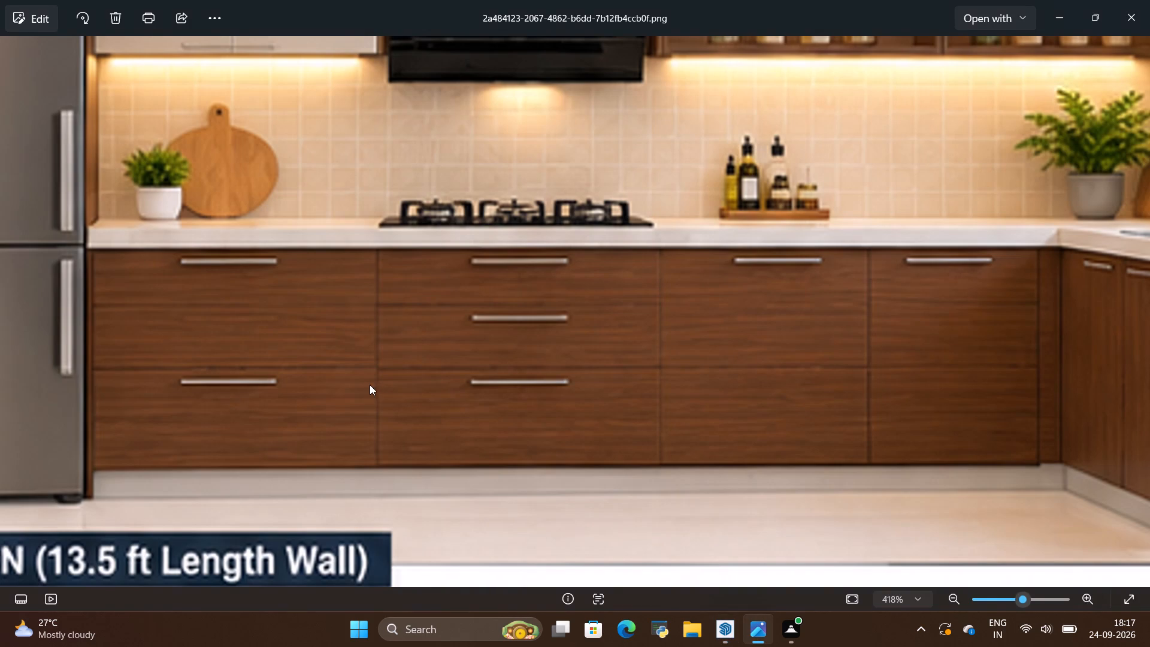
pyautogui.hotkey('alt', 'Tab')
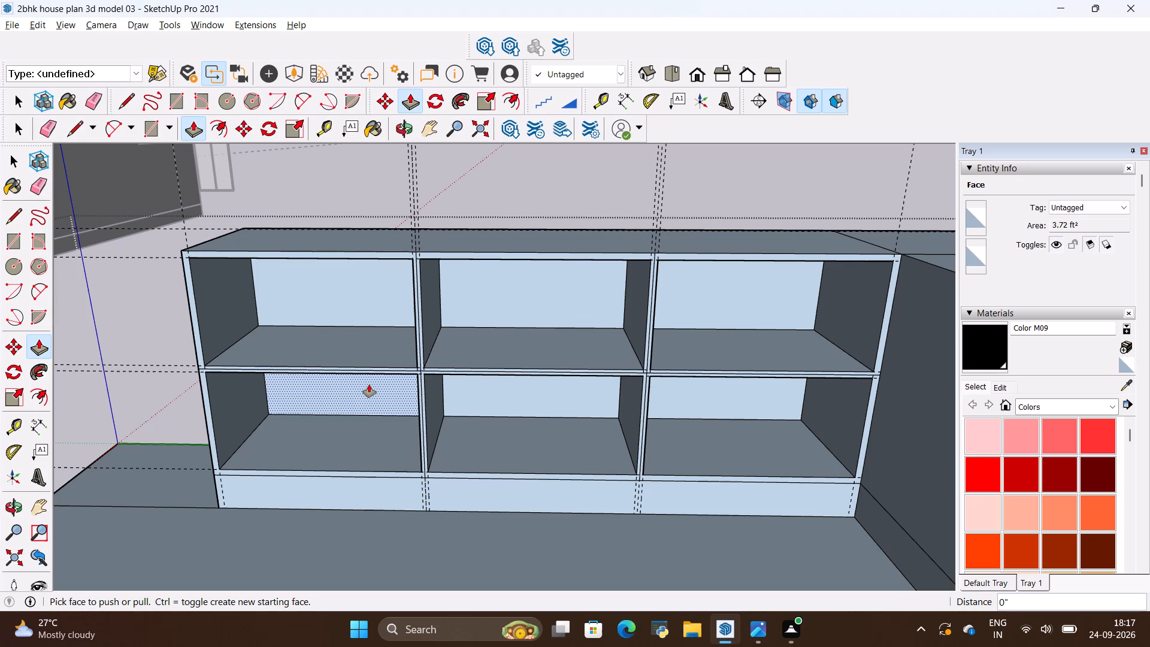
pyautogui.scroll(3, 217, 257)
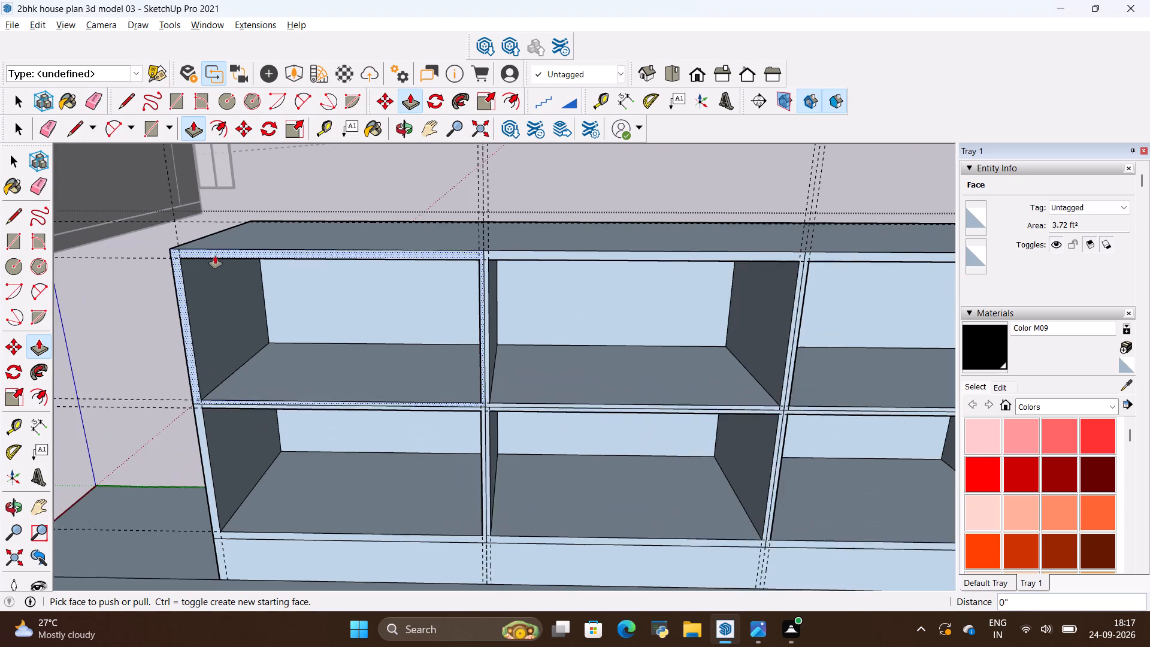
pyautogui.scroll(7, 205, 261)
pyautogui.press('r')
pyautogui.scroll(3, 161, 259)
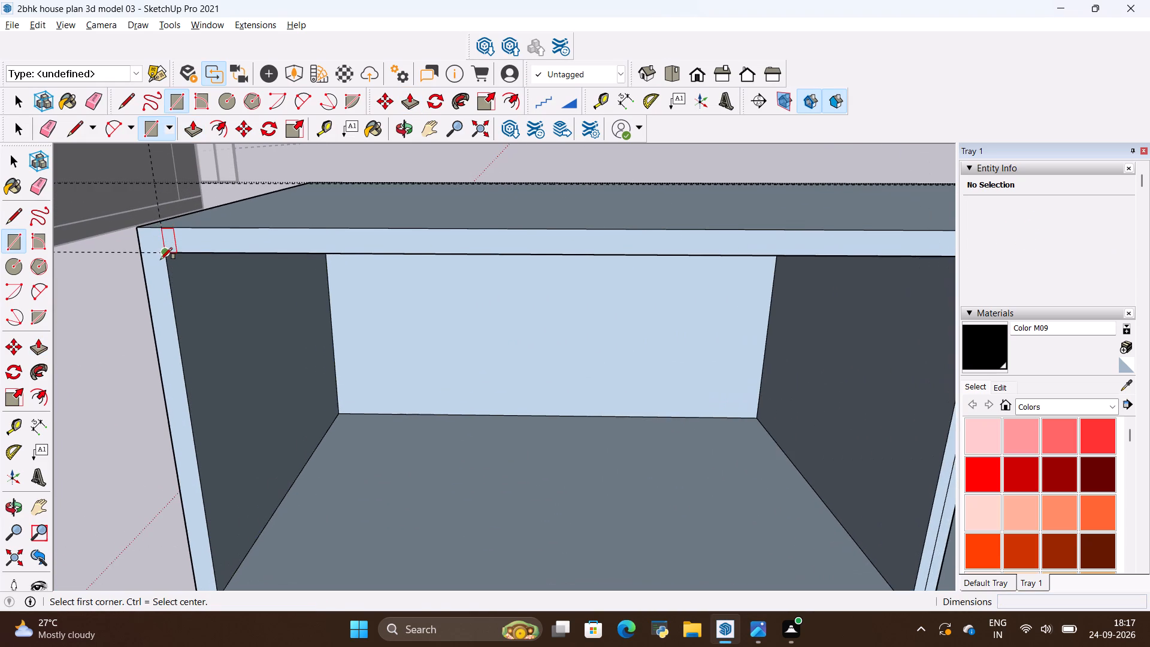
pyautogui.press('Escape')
# Offset the front frame outline of the upper compartment away from the L corner inward by about 3/16".
pyautogui.click(516, 105)
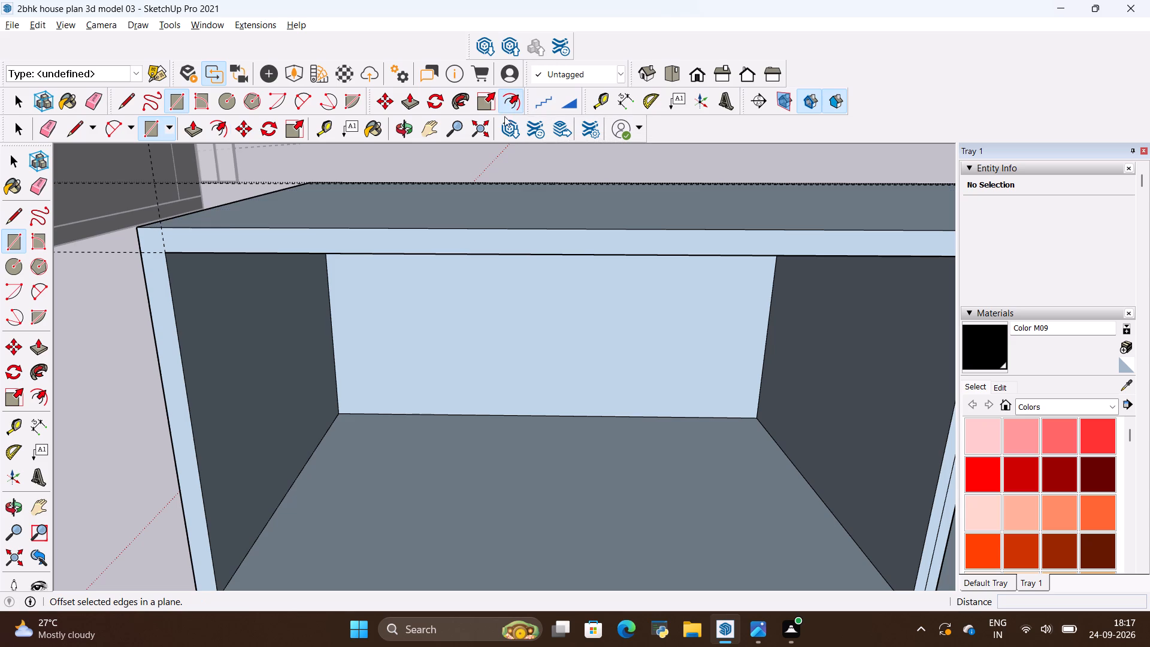
pyautogui.click(392, 250)
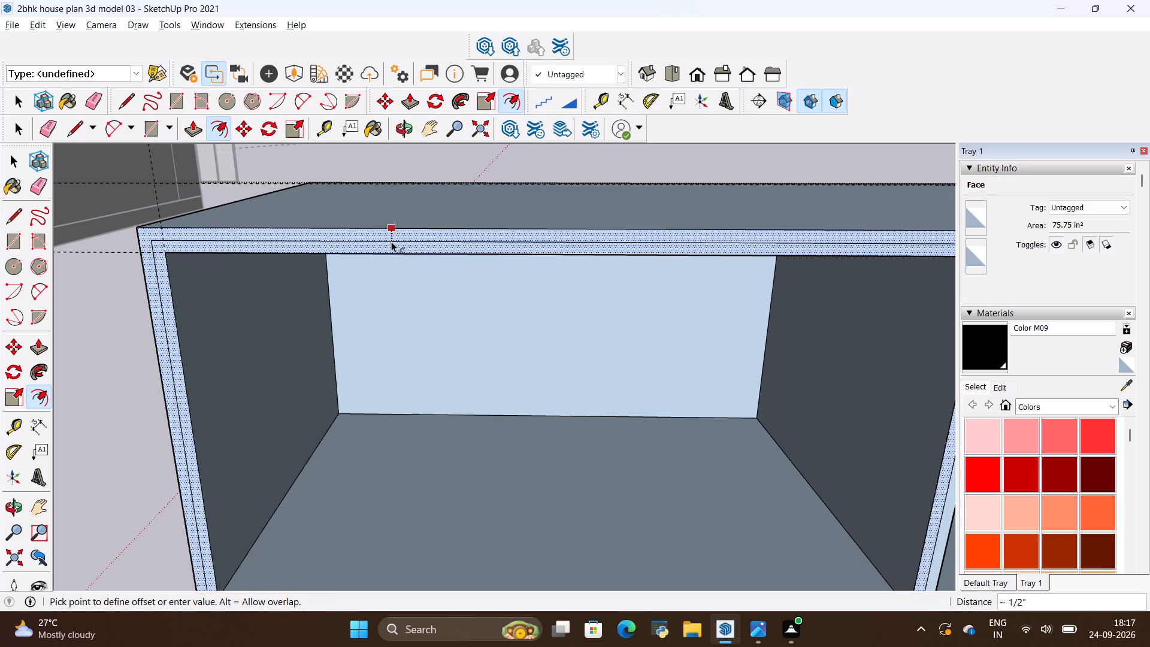
pyautogui.scroll(-3, 391, 241)
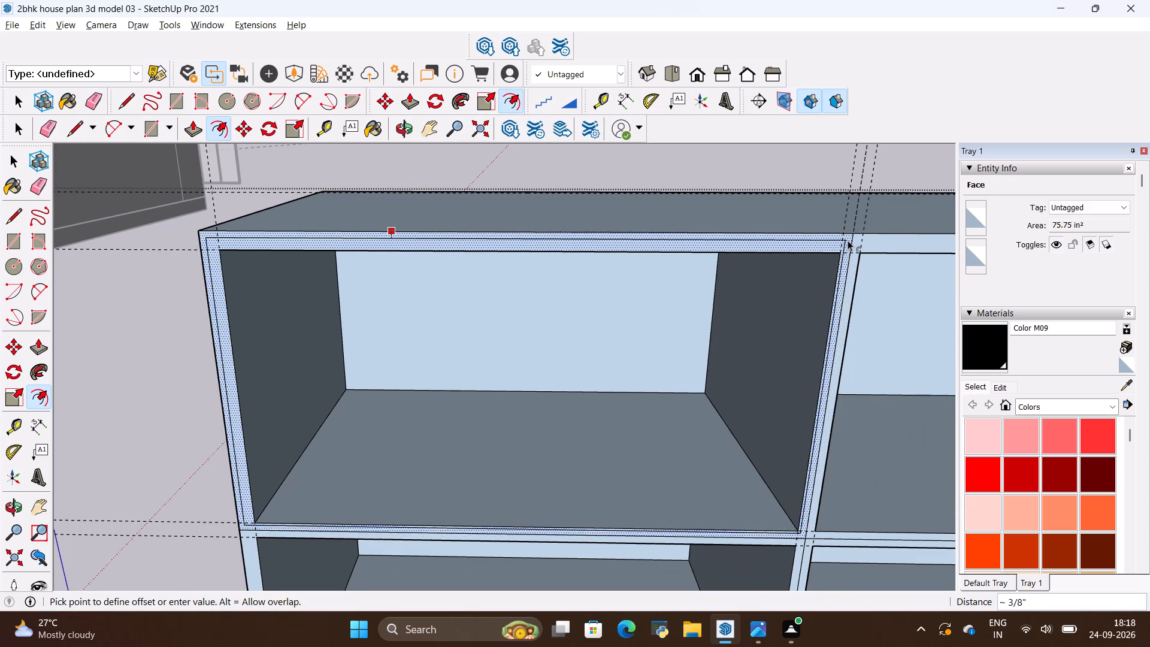
pyautogui.scroll(8, 848, 240)
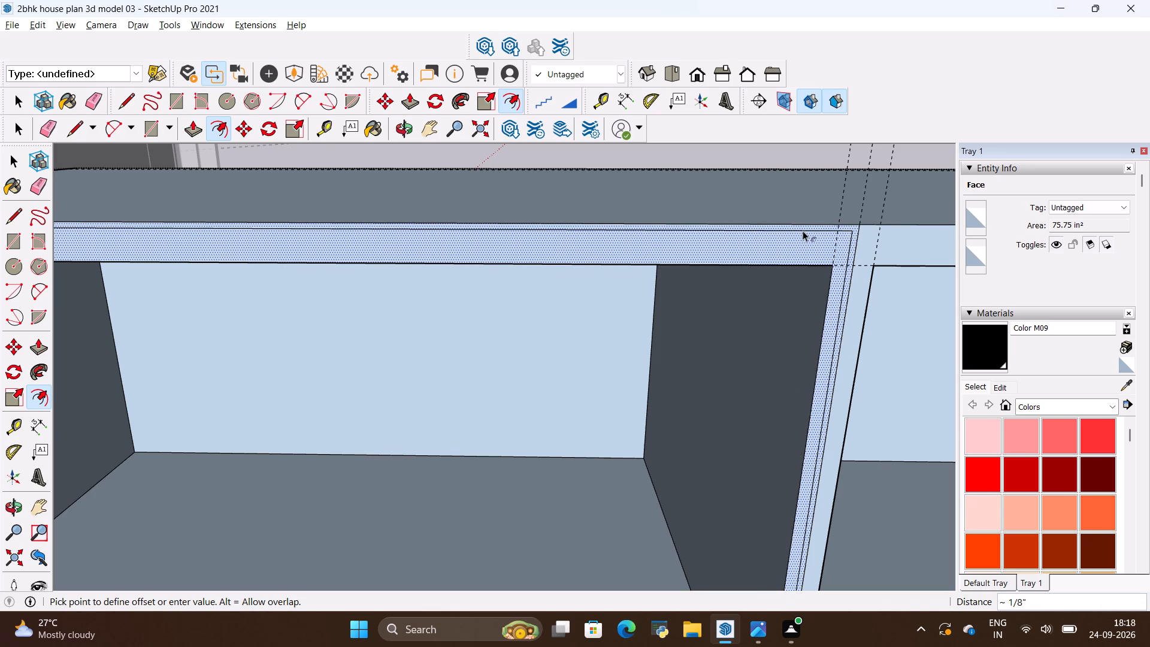
pyautogui.scroll(-5, 804, 232)
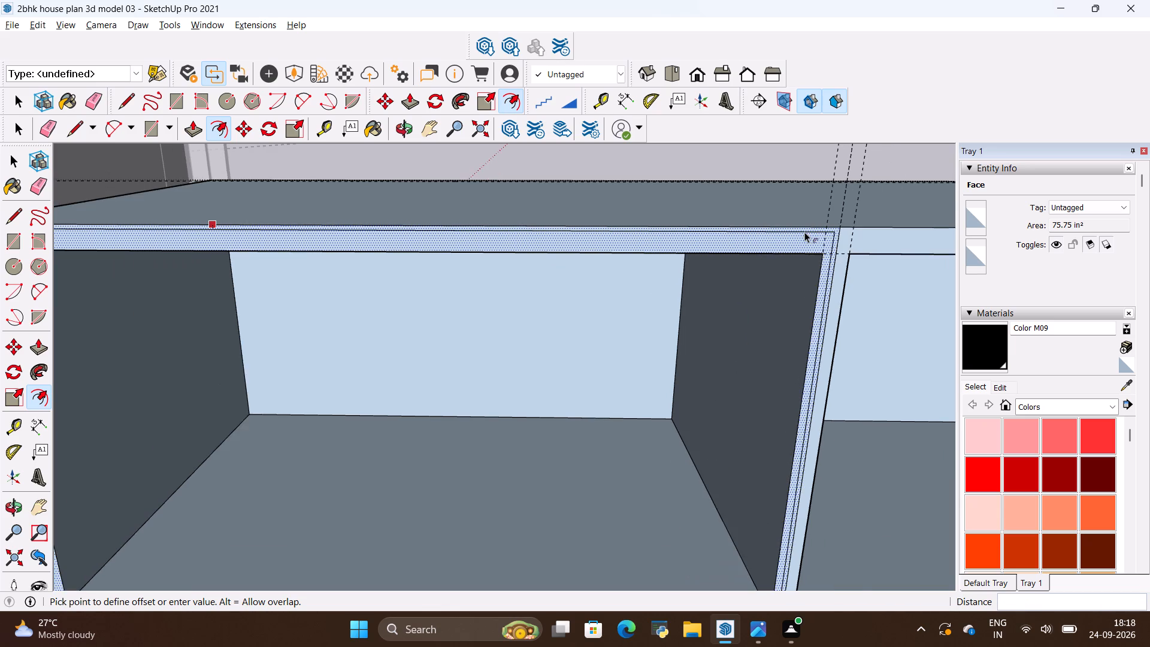
pyautogui.scroll(-5, 804, 232)
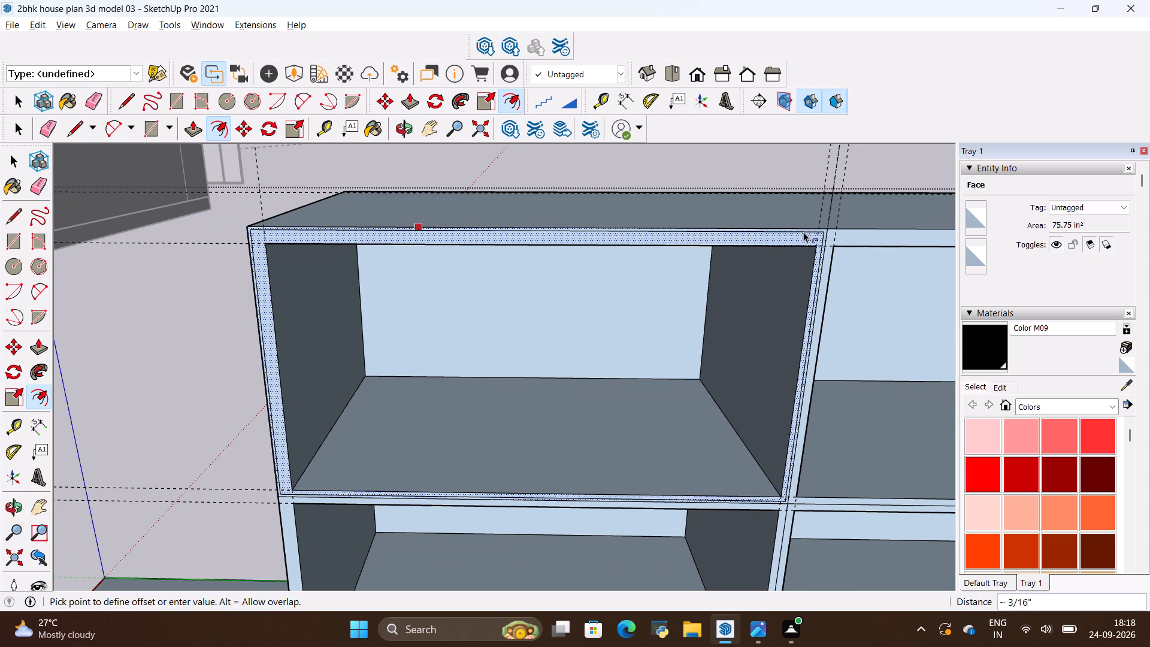
pyautogui.scroll(3, 803, 232)
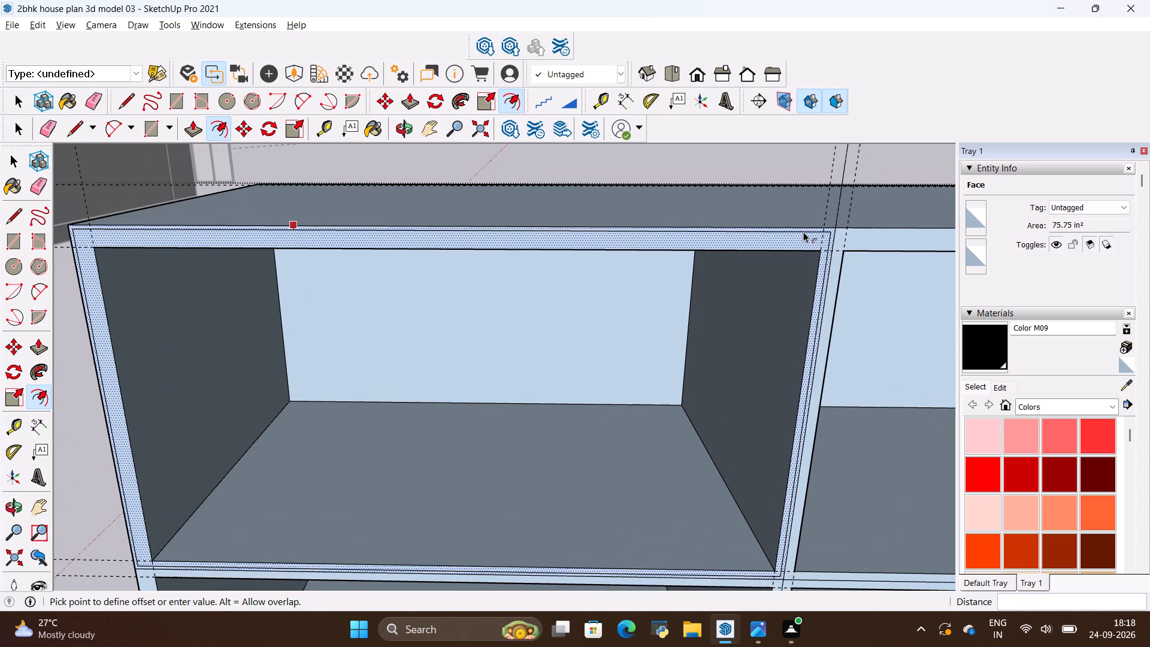
pyautogui.click(803, 232)
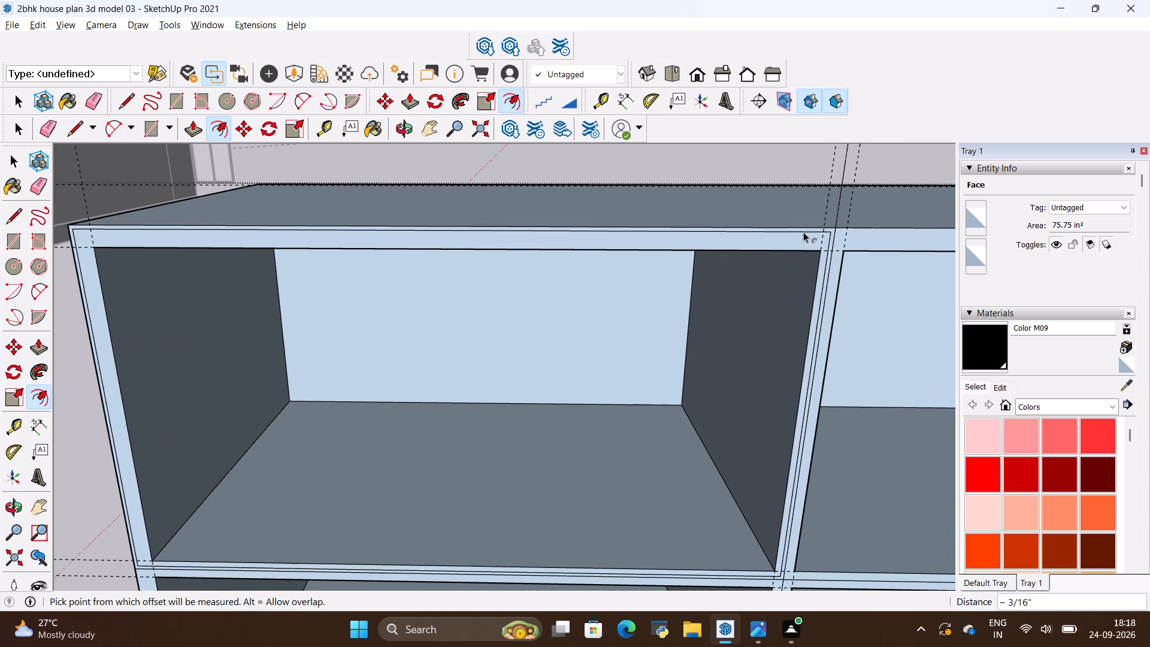
pyautogui.scroll(7, 795, 240)
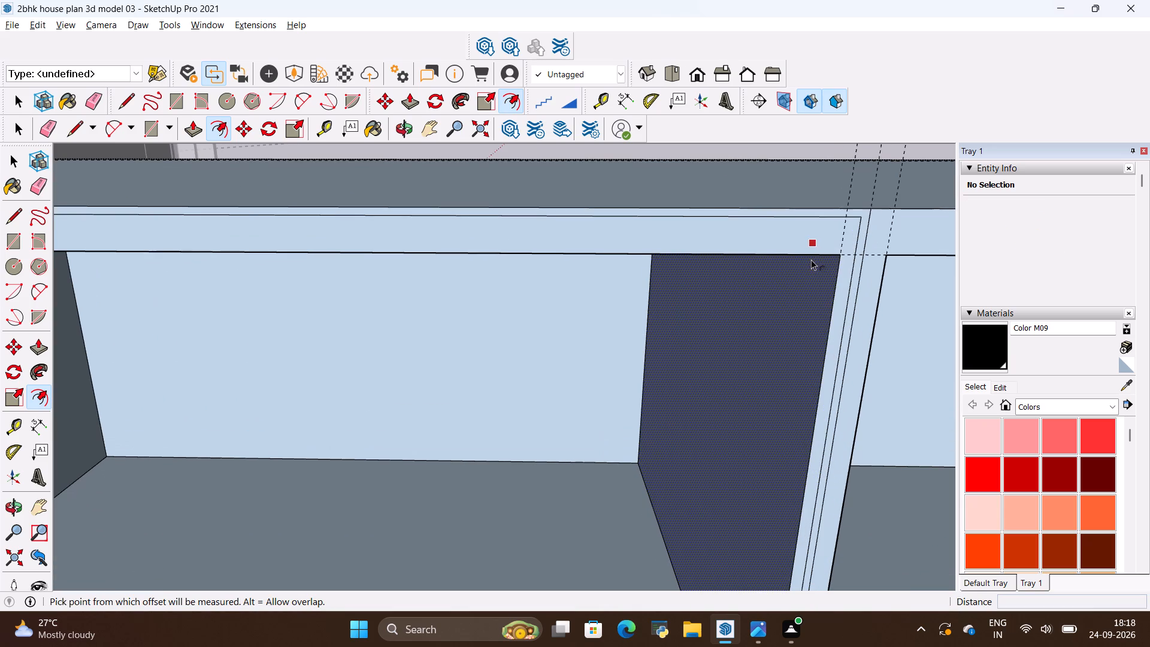
pyautogui.press('Escape')
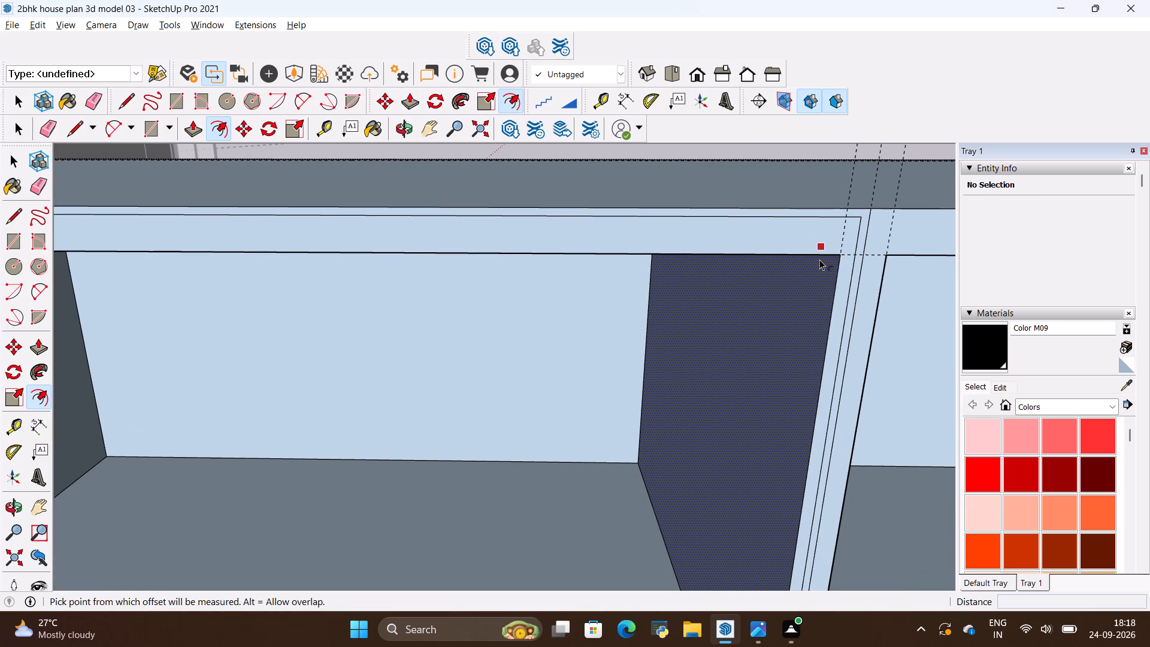
# Draw a diagonal line about 13/16" long across that opening's upper corner beside the middle compartment to close it with a face.
pyautogui.press('l')
pyautogui.click(813, 255)
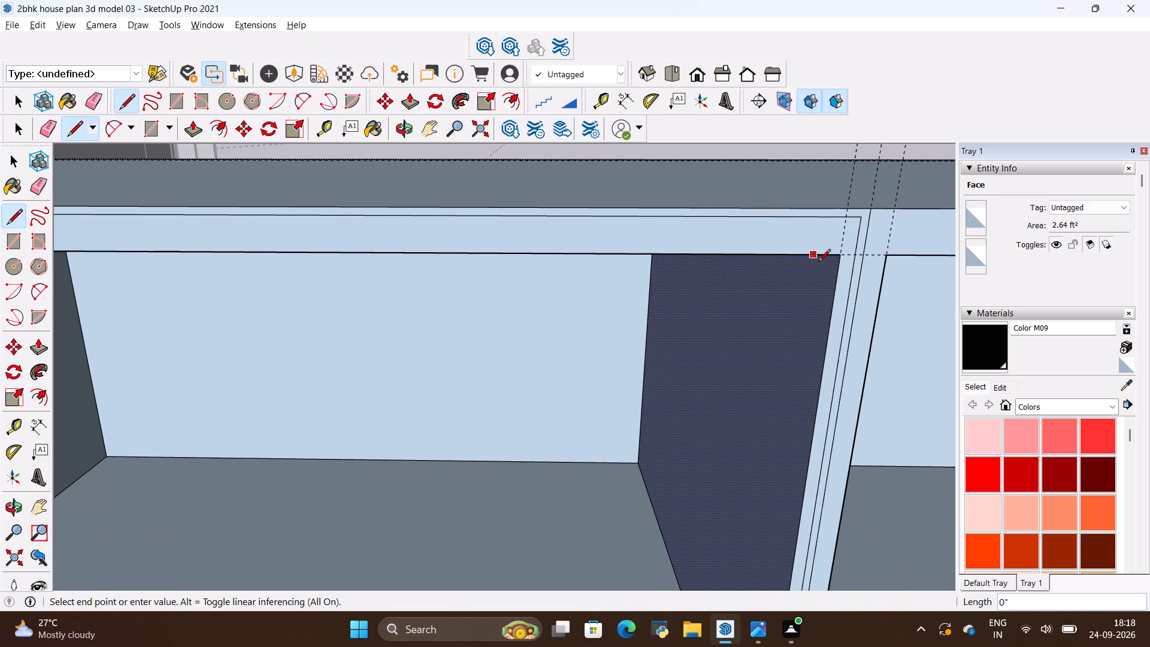
pyautogui.click(833, 279)
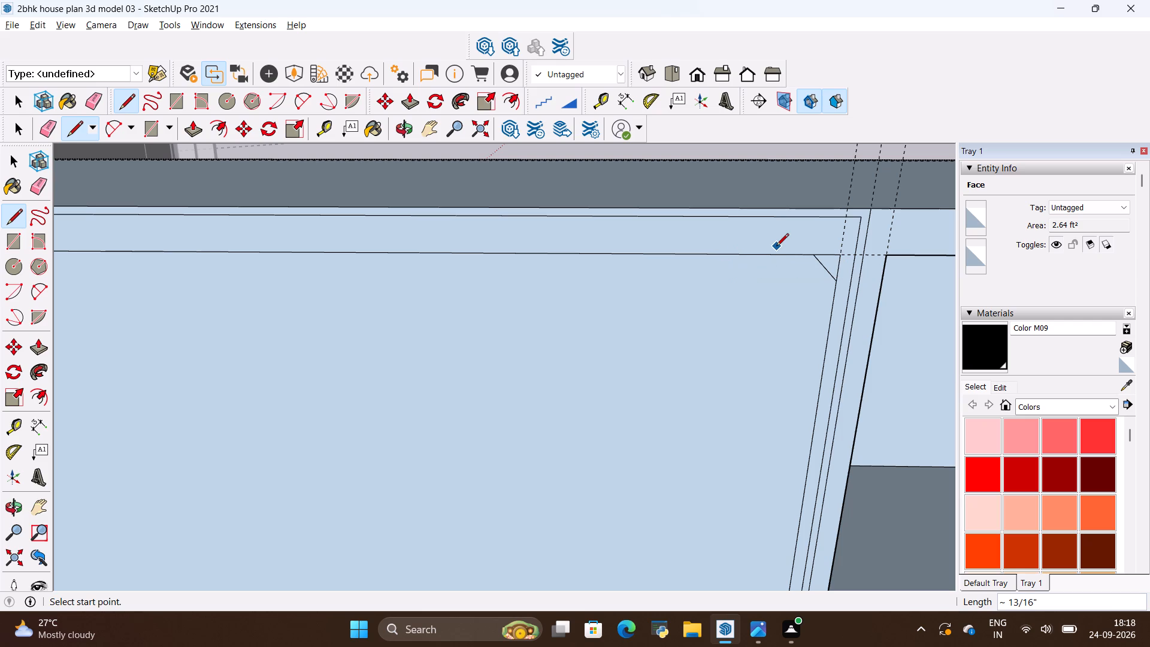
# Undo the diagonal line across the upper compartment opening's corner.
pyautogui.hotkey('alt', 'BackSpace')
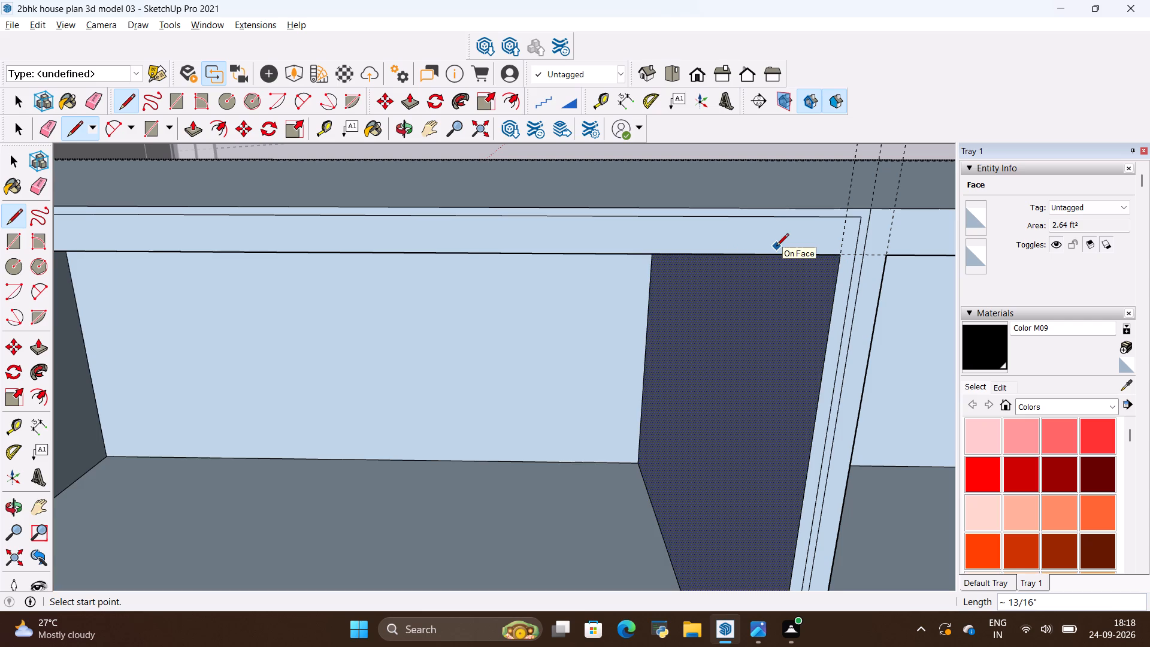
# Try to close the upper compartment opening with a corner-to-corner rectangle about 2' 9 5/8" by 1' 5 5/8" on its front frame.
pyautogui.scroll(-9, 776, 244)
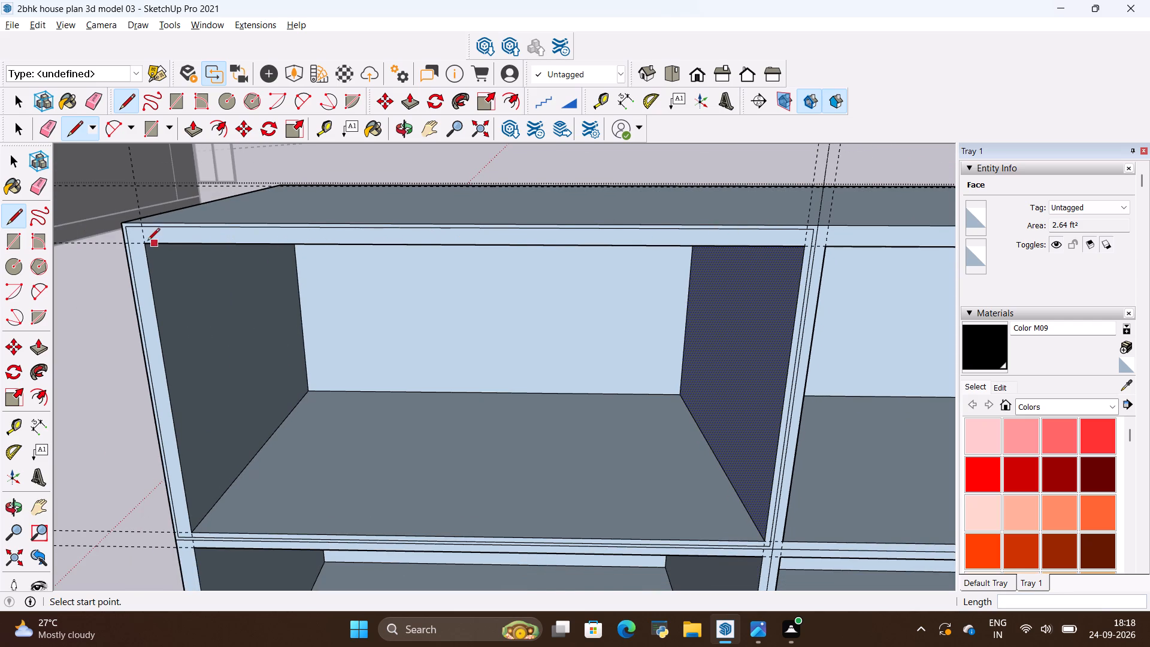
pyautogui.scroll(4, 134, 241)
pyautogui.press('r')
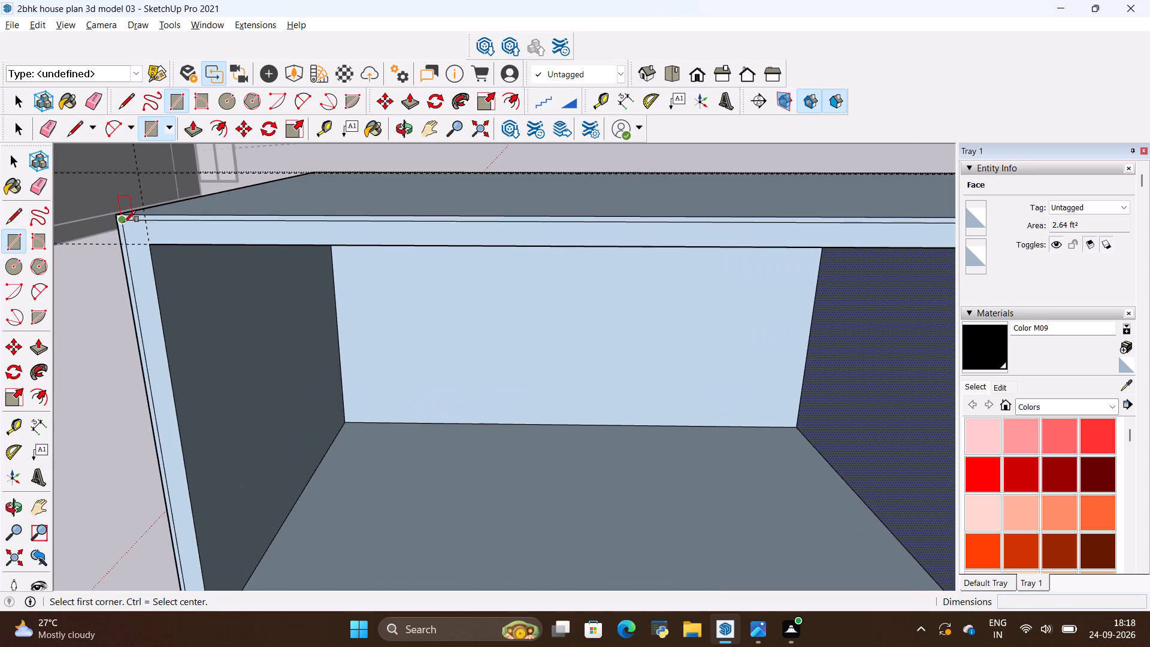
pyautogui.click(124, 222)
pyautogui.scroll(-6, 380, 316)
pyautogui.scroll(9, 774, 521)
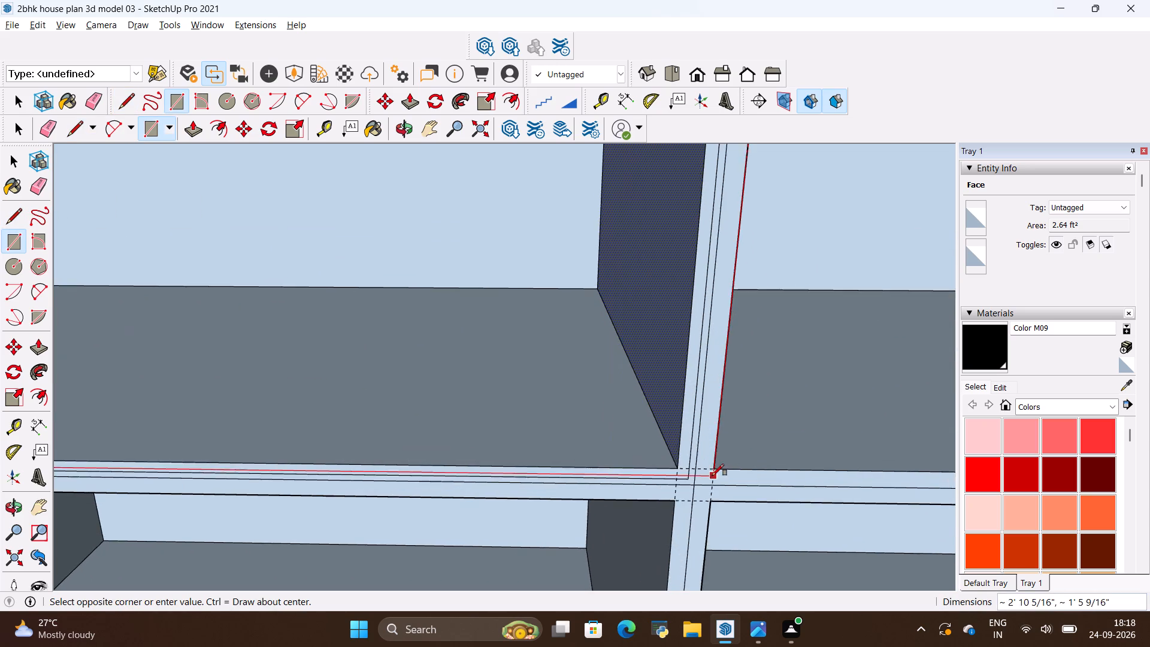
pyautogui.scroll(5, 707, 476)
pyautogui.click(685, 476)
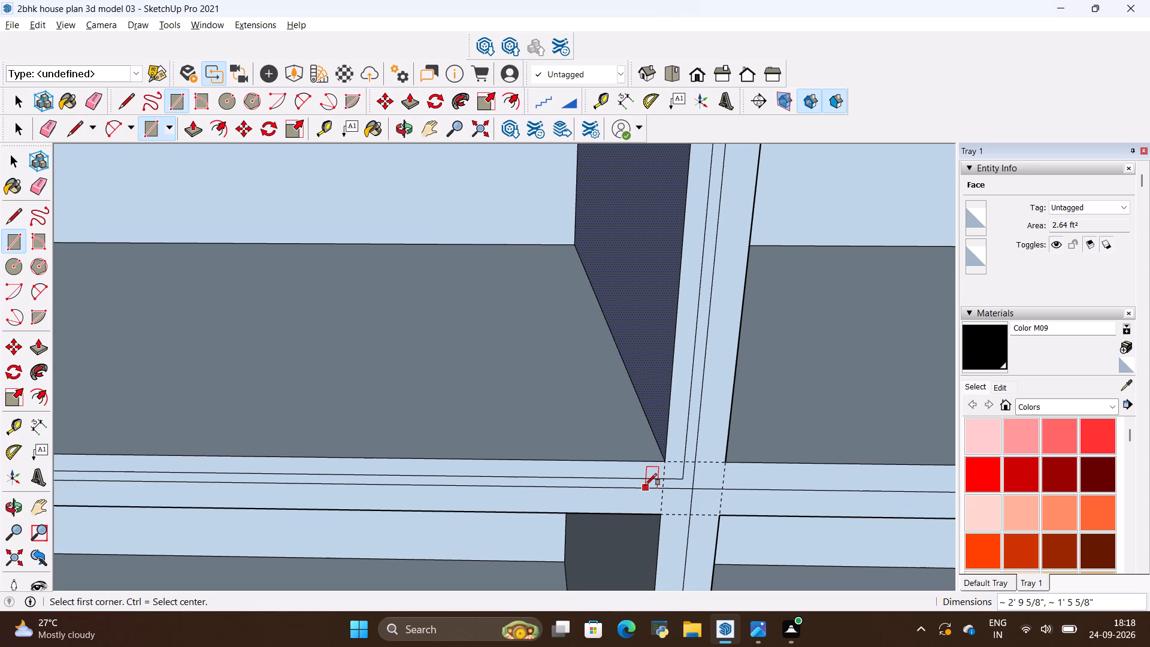
# Draw a rectangle about 5/8" by 1" in the offset outline's lower corner beside the middle compartment to close the opening with a face.
pyautogui.click(646, 476)
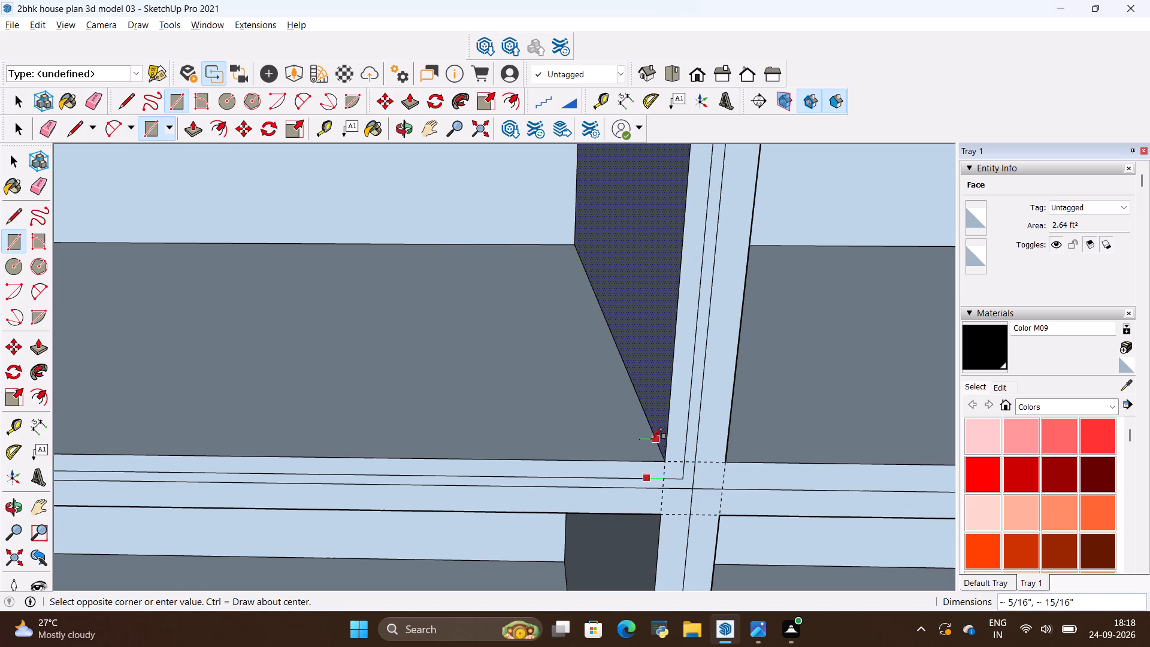
pyautogui.click(685, 422)
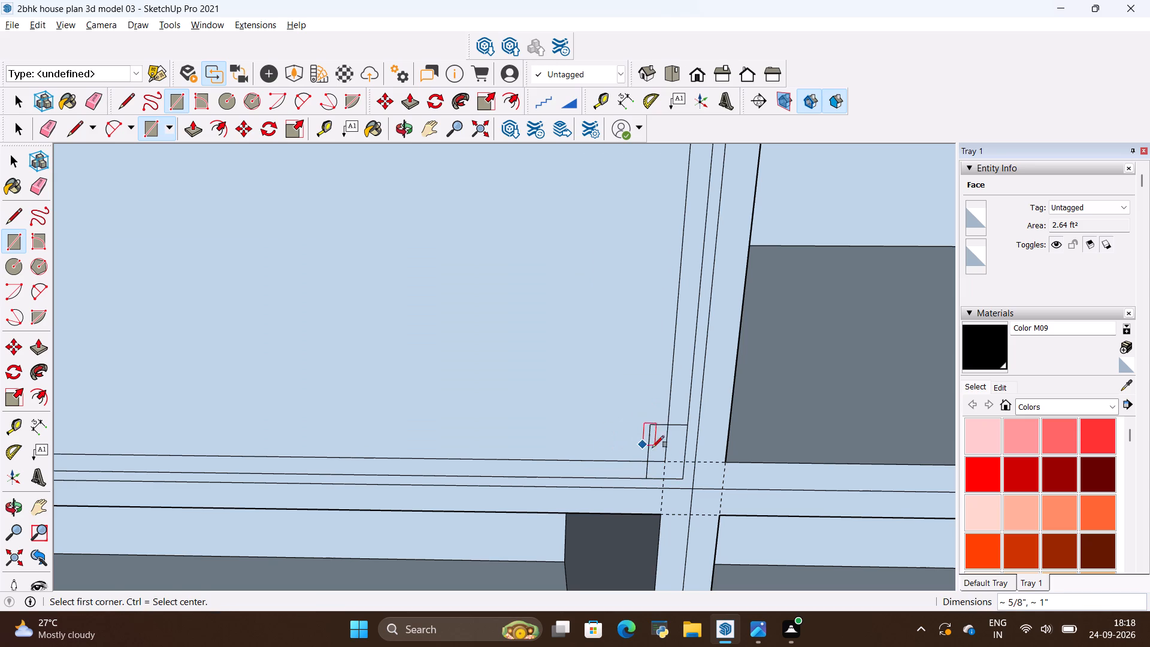
# Erase the compartment's opening edges and the small corner rectangle's lines, leaving one front face inside the offset outline.
pyautogui.press('e')
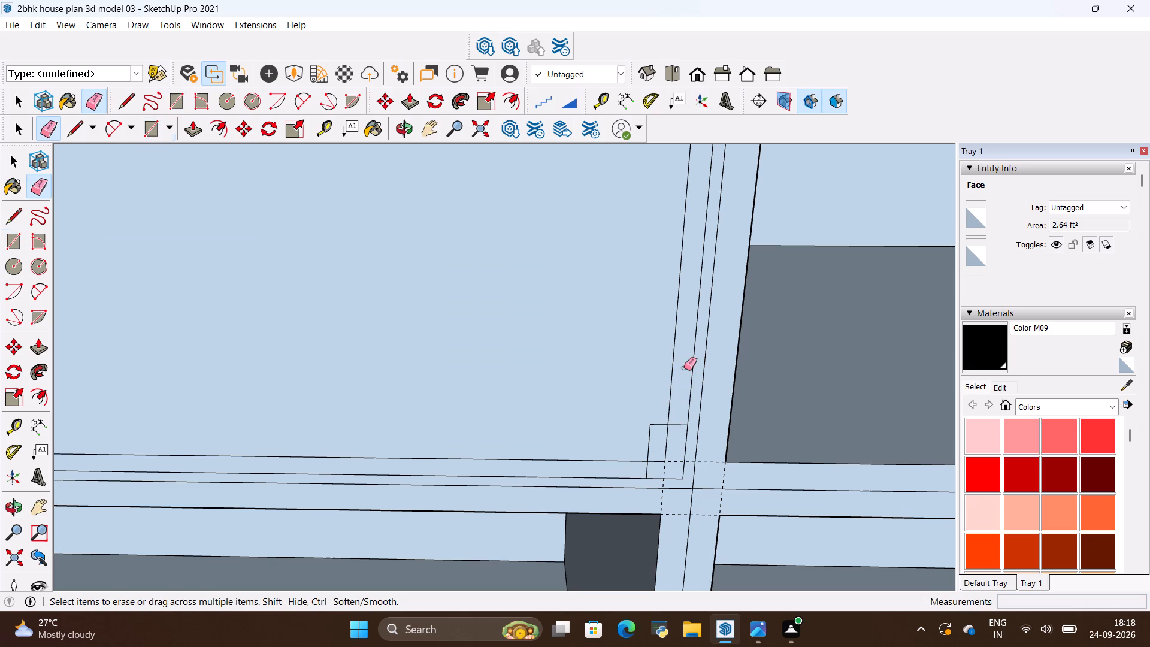
pyautogui.moveTo(684, 367); pyautogui.dragTo(630, 443)
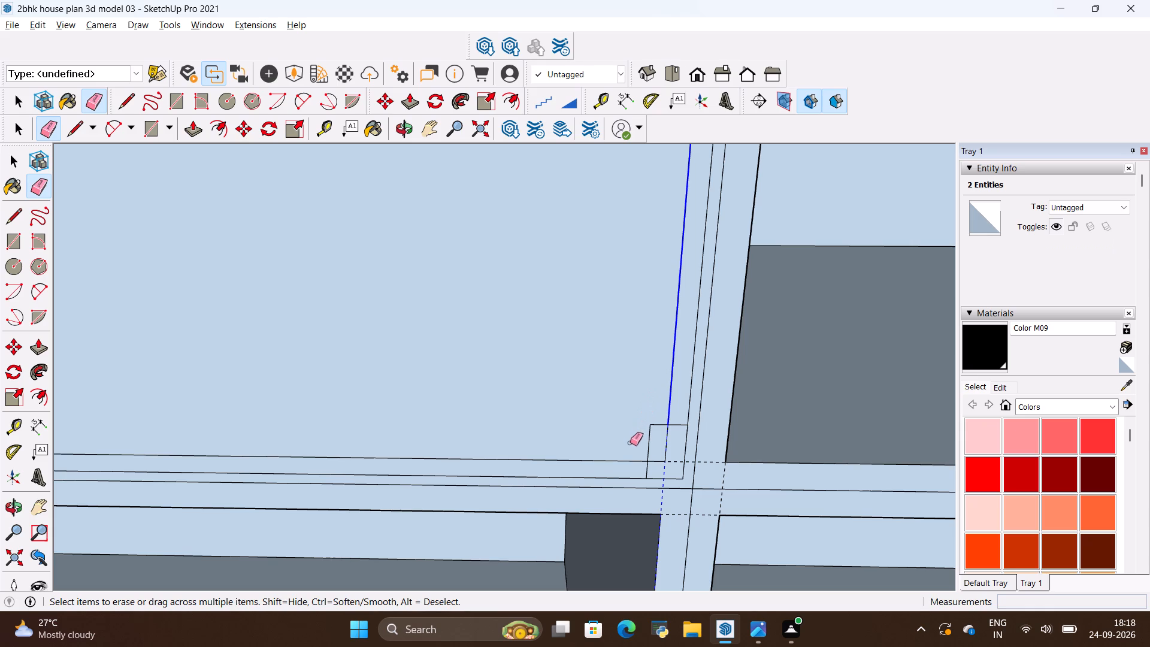
pyautogui.moveTo(630, 443); pyautogui.dragTo(630, 461)
pyautogui.moveTo(654, 415); pyautogui.dragTo(664, 451)
pyautogui.moveTo(663, 399); pyautogui.dragTo(670, 434)
pyautogui.scroll(6, 652, 455)
pyautogui.moveTo(658, 449); pyautogui.dragTo(631, 456)
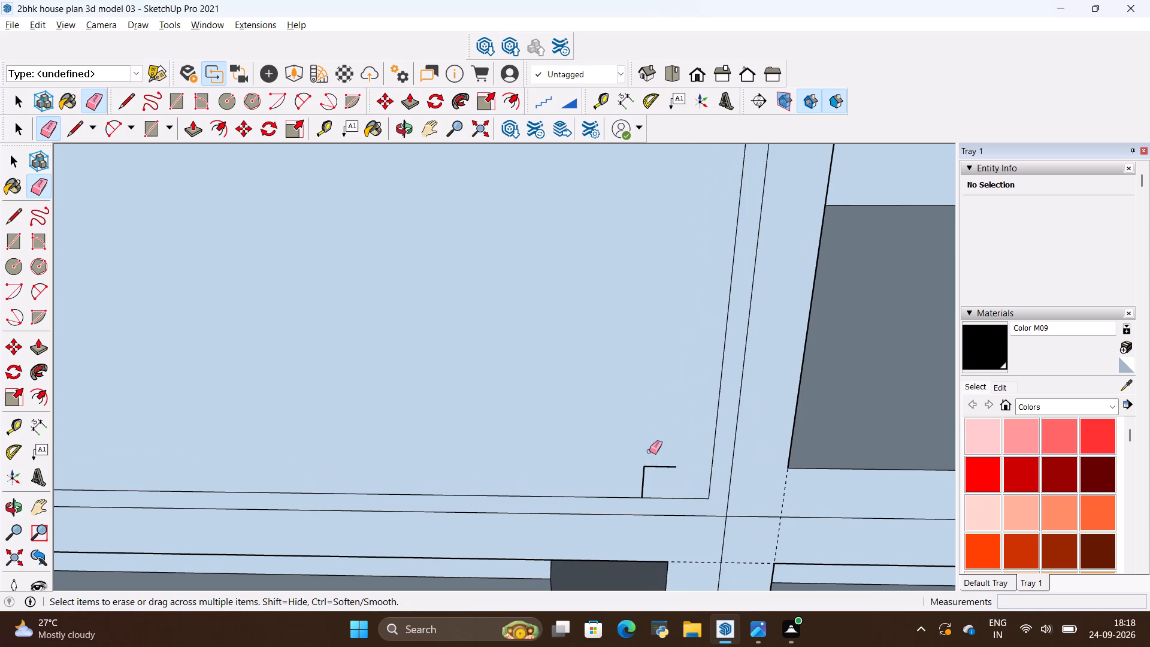
pyautogui.moveTo(655, 451); pyautogui.dragTo(658, 474)
pyautogui.moveTo(653, 469); pyautogui.dragTo(628, 479)
pyautogui.scroll(-9, 631, 446)
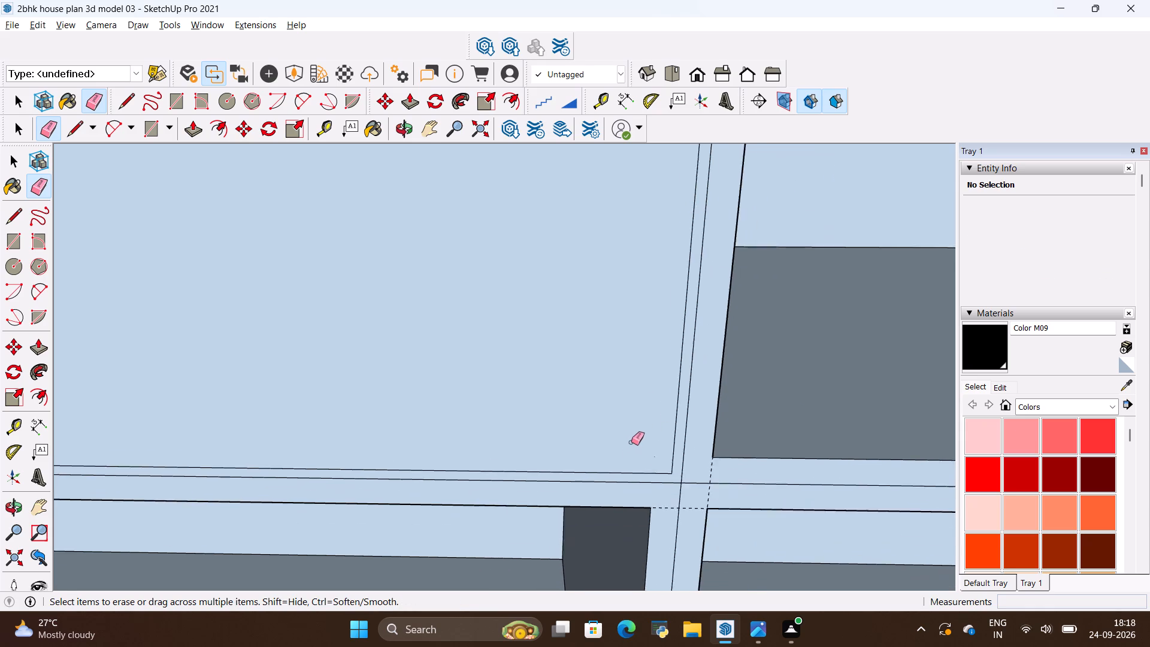
pyautogui.scroll(-20, 631, 442)
pyautogui.scroll(10, 310, 274)
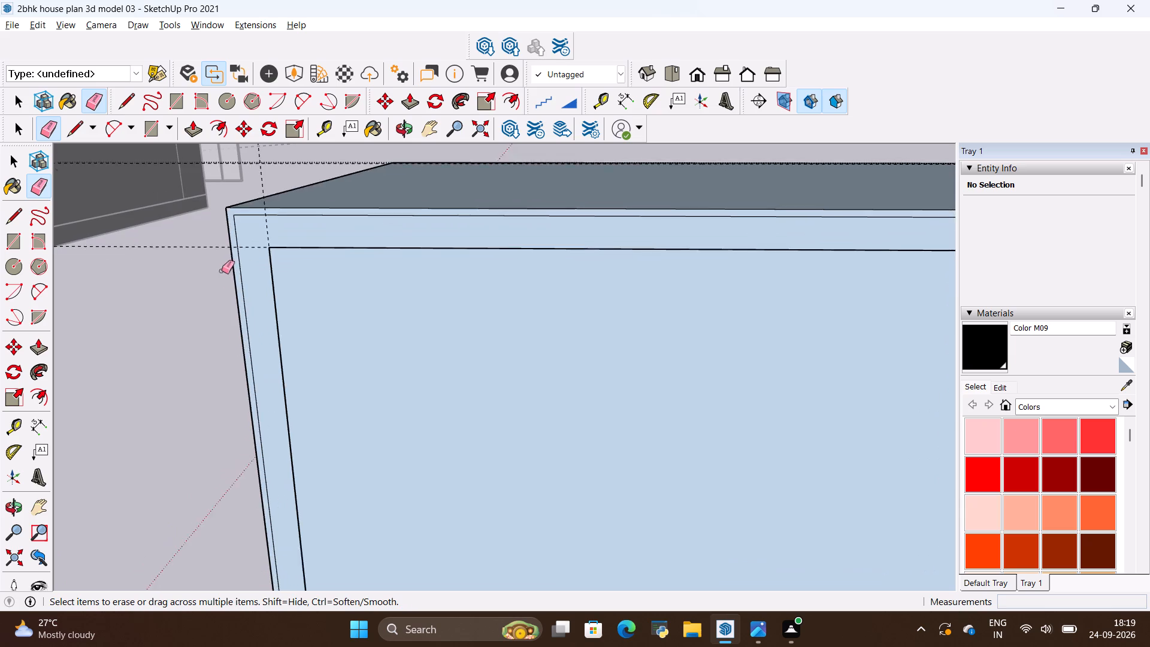
pyautogui.scroll(6, 222, 271)
pyautogui.moveTo(340, 162); pyautogui.dragTo(267, 219)
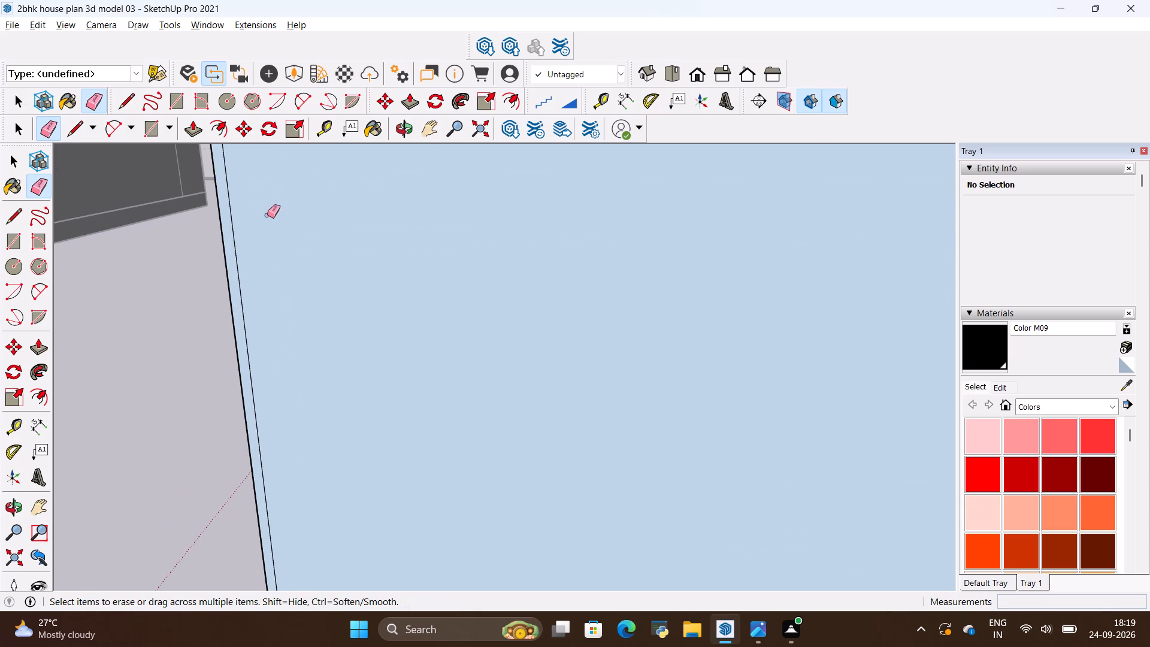
# Pull the upper compartment's closed front face outward 1" with Push/Pull to form a drawer front.
pyautogui.scroll(-18, 307, 260)
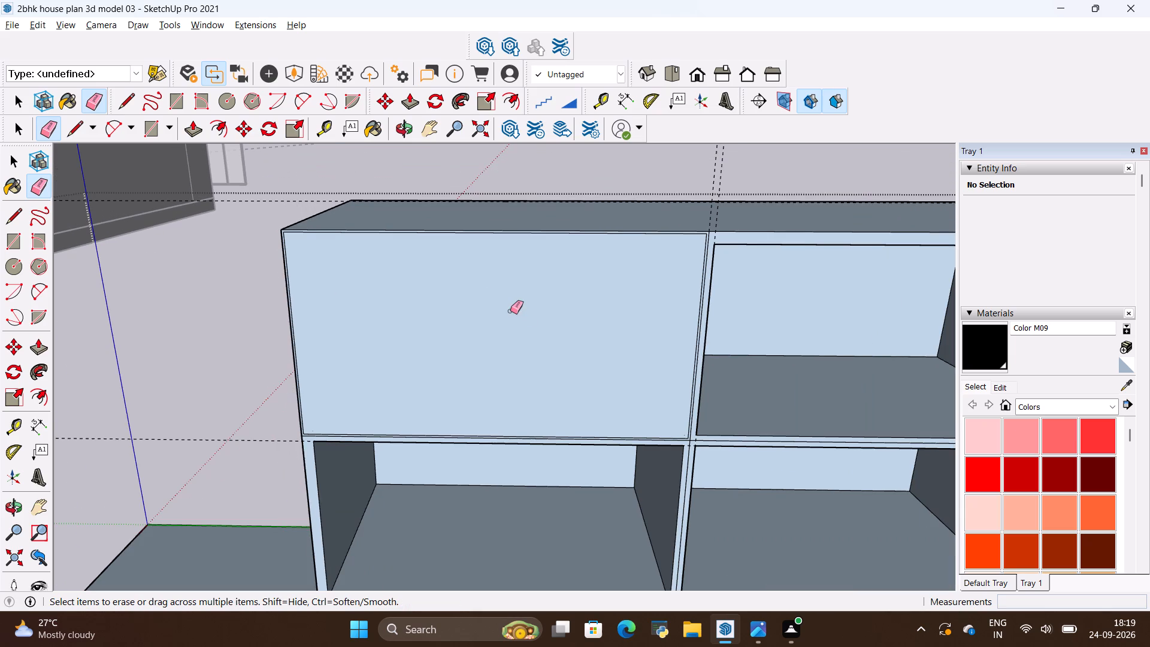
pyautogui.press('p')
pyautogui.click(591, 335)
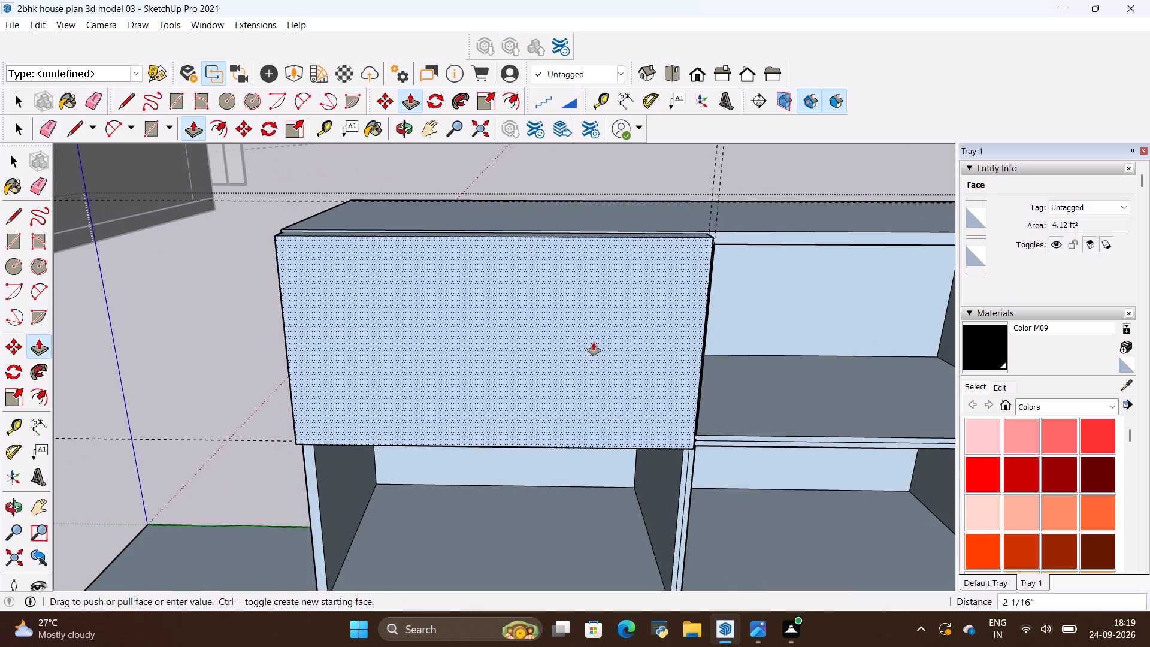
pyautogui.moveTo(603, 361); pyautogui.dragTo(612, 459, button='middle')
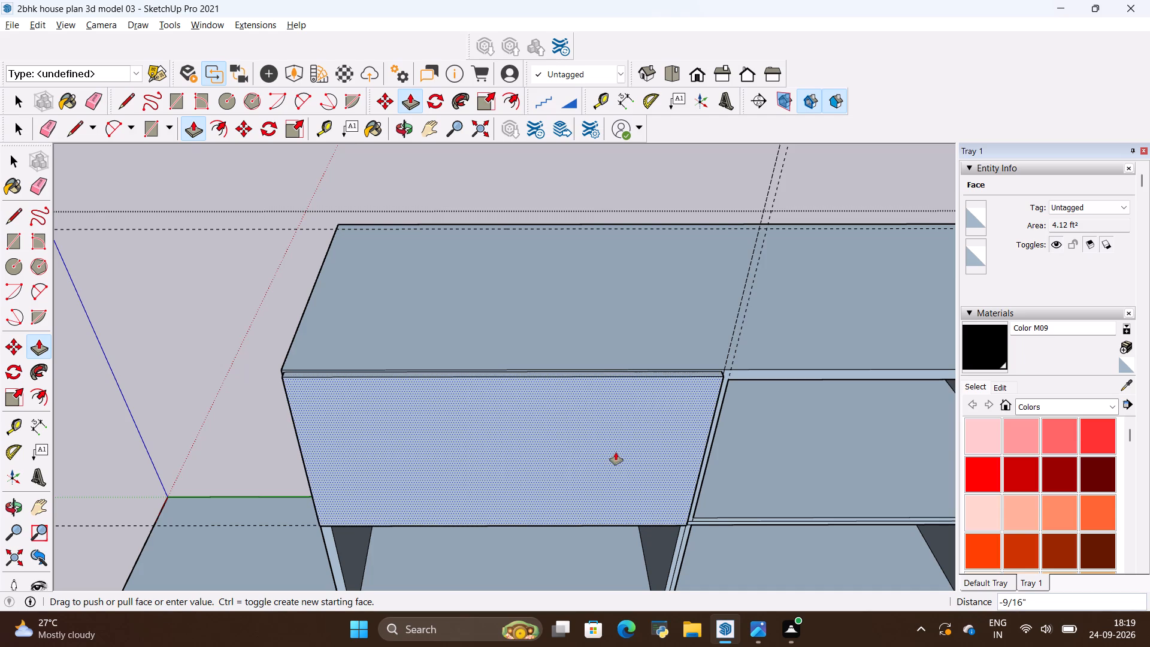
pyautogui.press('BackSpace')
pyautogui.press('1')
pyautogui.hotkey('shift', '"')
pyautogui.press('Return')
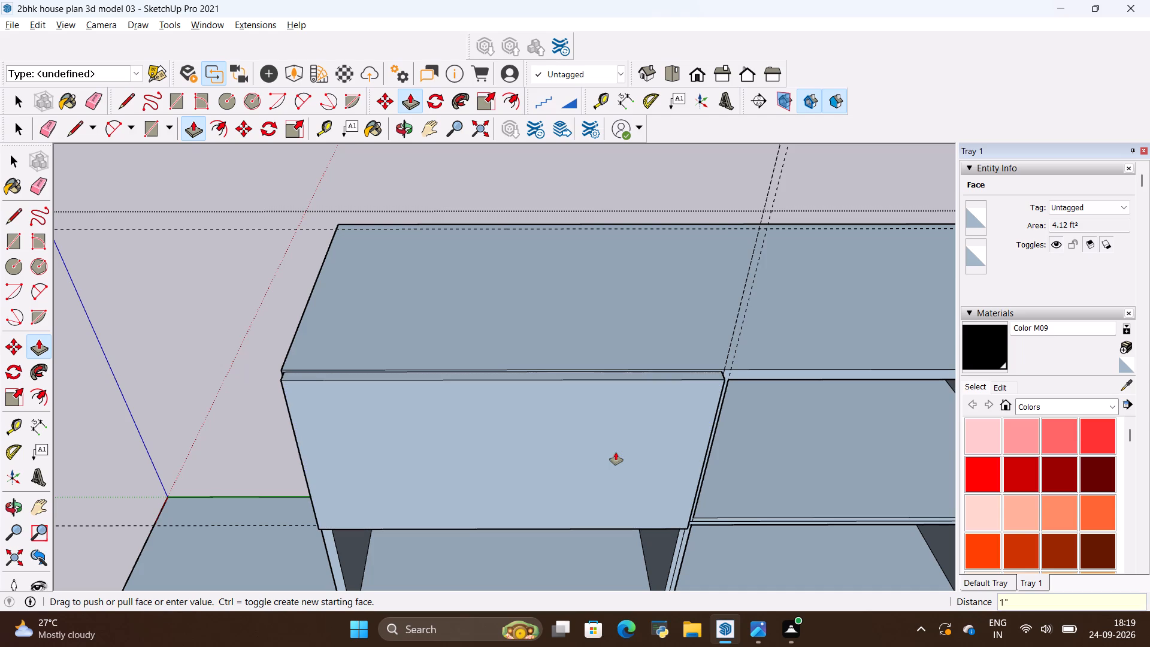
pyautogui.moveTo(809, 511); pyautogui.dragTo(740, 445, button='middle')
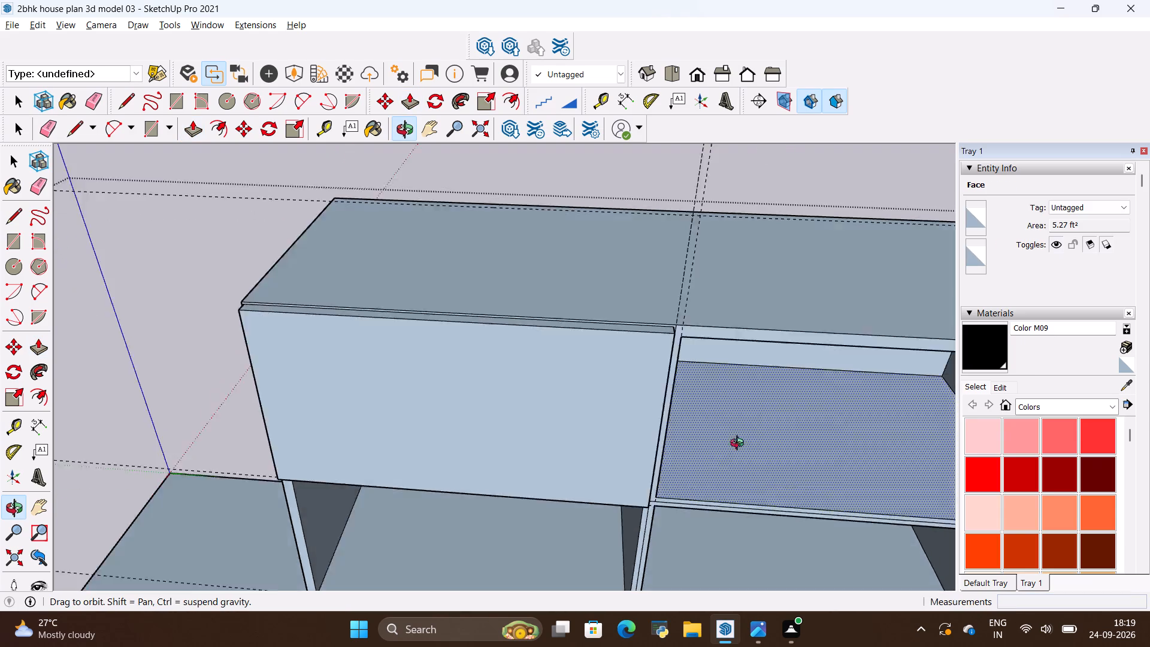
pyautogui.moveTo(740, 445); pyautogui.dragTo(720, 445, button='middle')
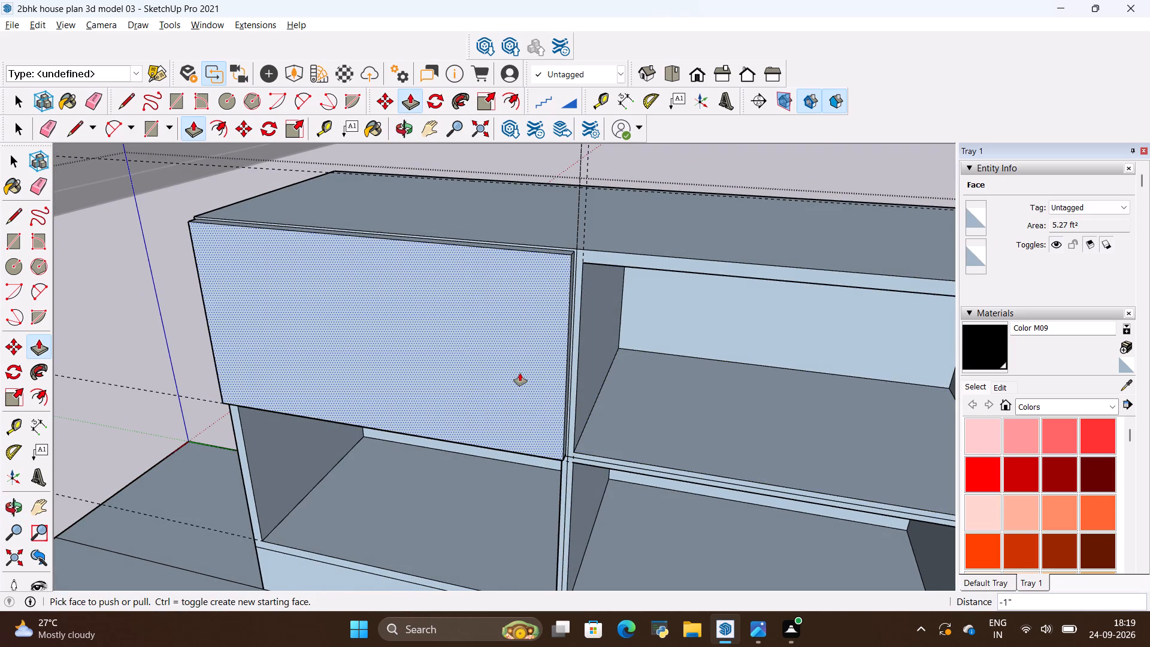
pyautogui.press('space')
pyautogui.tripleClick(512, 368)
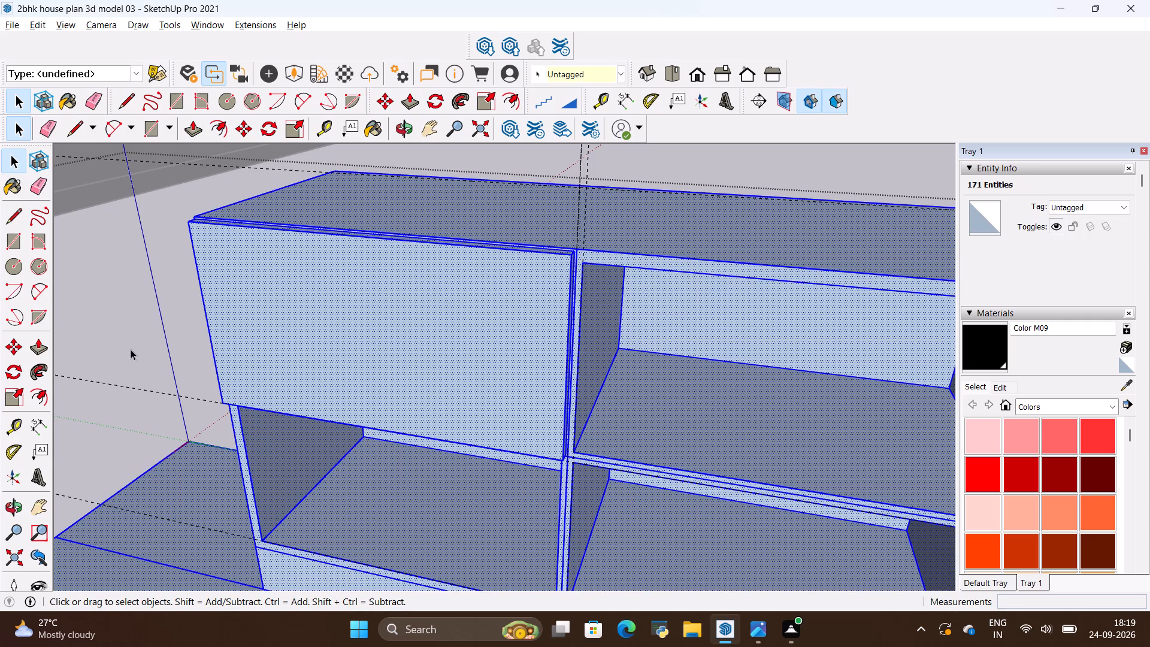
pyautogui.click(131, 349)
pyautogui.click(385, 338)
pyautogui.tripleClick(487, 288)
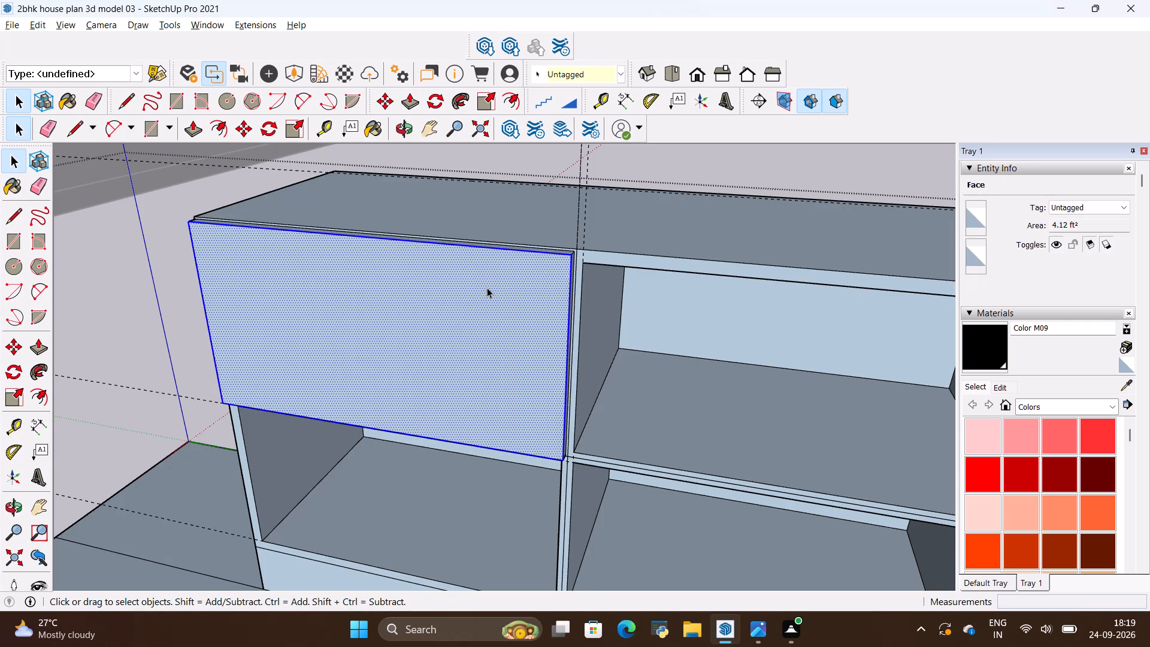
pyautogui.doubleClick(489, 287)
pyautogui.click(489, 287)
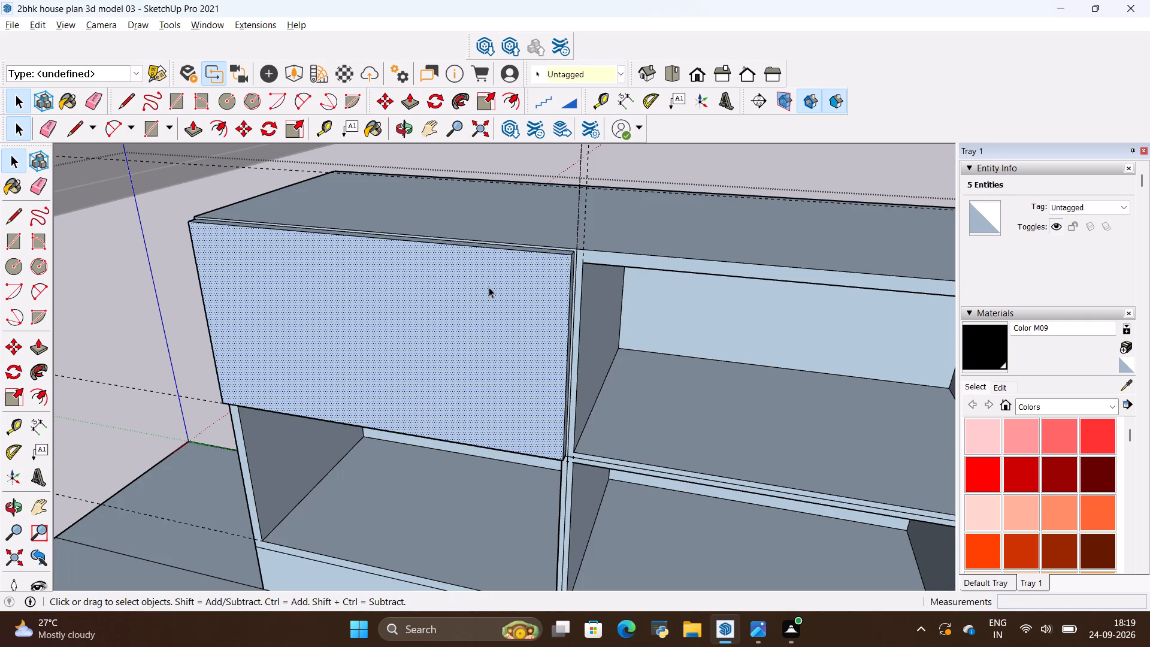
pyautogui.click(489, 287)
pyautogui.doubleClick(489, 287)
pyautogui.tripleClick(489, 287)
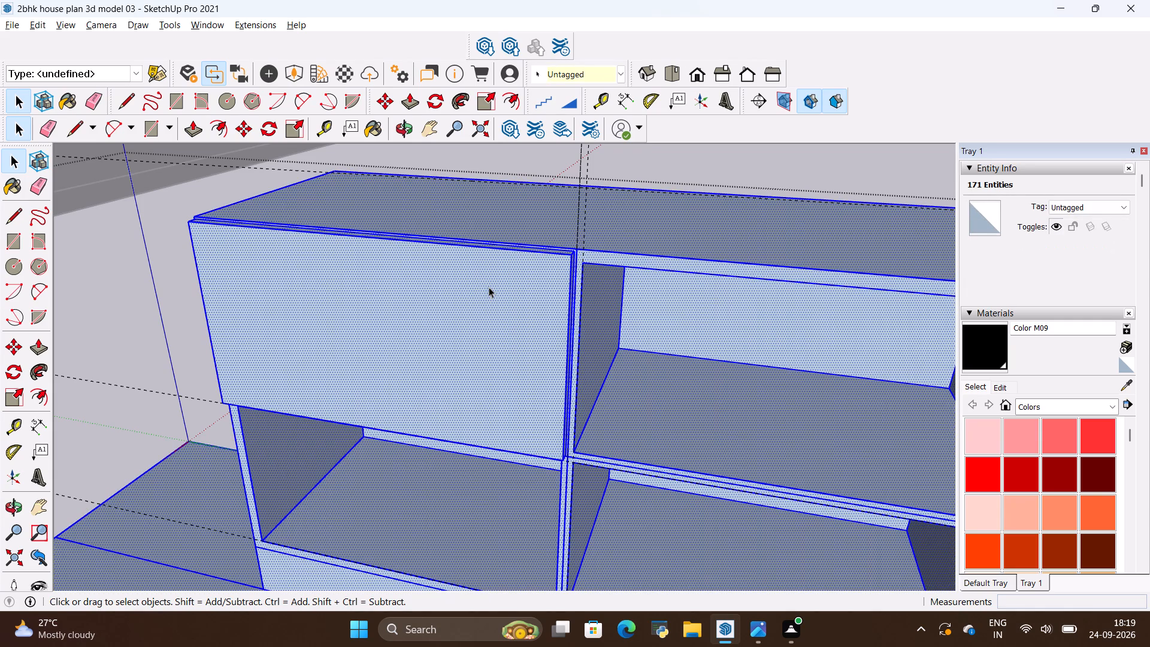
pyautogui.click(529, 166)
# Select the drawer front's face plus its top and middle-compartment-side thickness faces, together with their bounding edges.
pyautogui.doubleClick(518, 266)
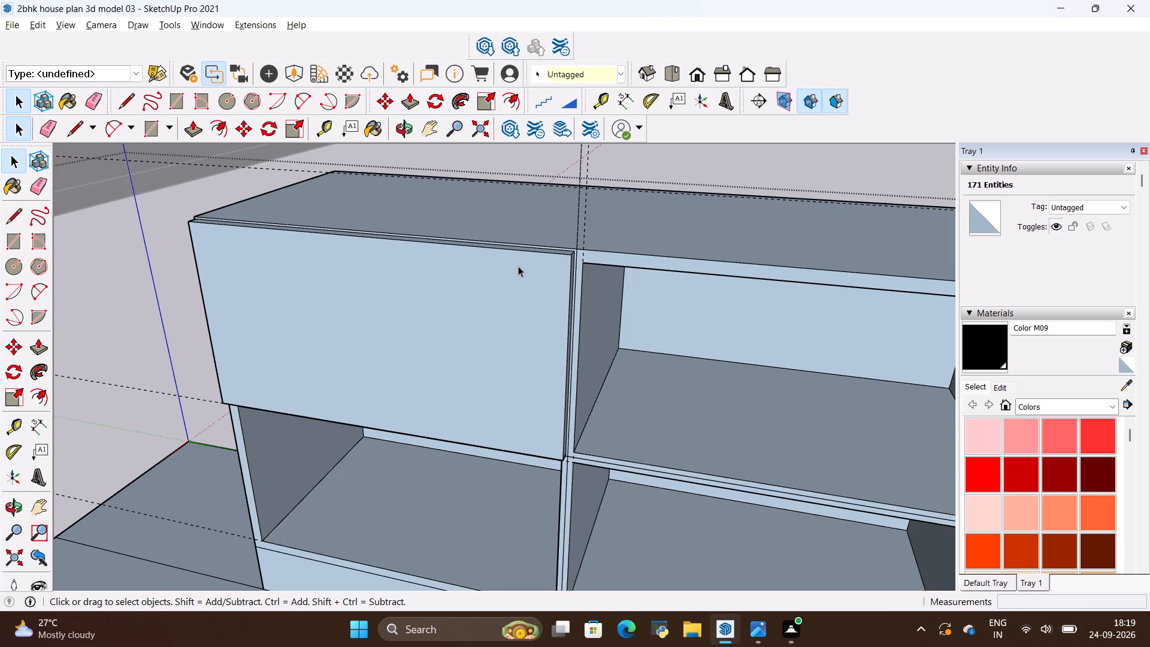
pyautogui.click(518, 266)
pyautogui.click(516, 266)
pyautogui.click(514, 268)
pyautogui.click(514, 268)
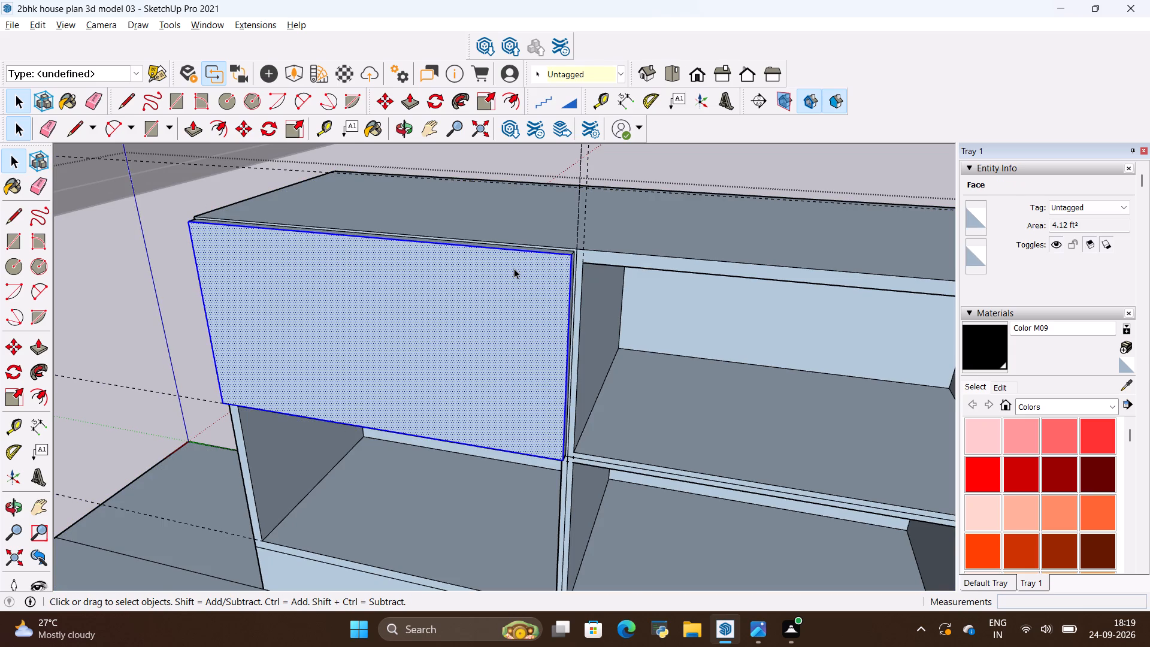
pyautogui.scroll(8, 517, 264)
pyautogui.moveTo(569, 277); pyautogui.dragTo(382, 328, button='middle')
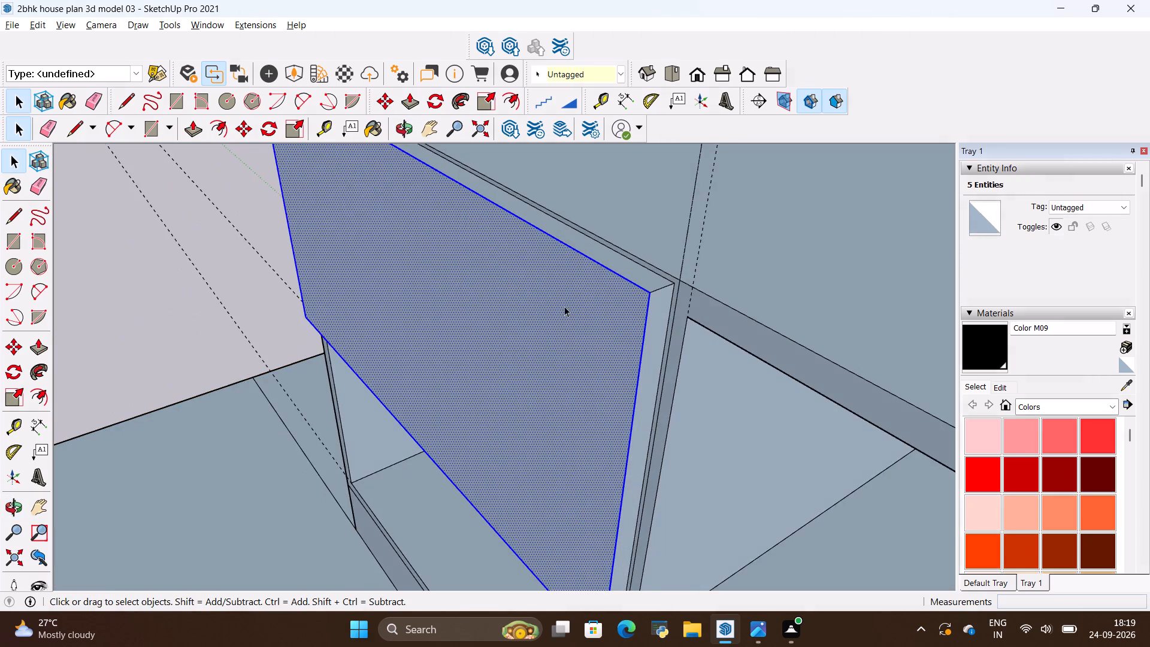
pyautogui.scroll(5, 622, 308)
pyautogui.keyDown('ctrl'); pyautogui.click(661, 256); pyautogui.keyUp('ctrl')
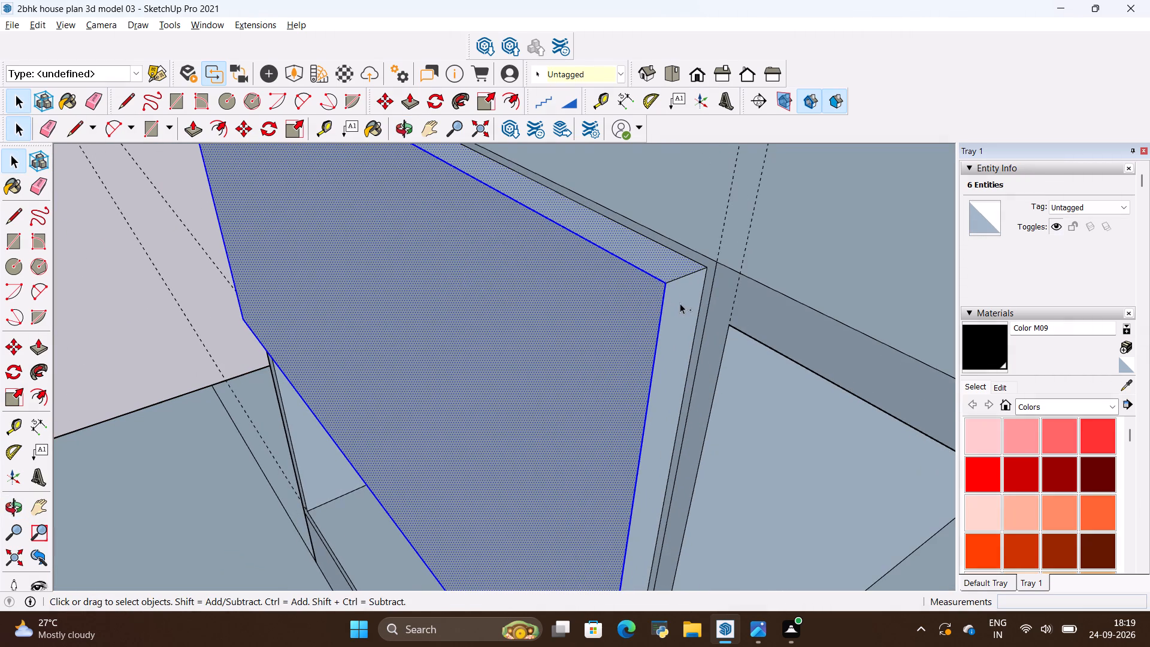
pyautogui.keyDown('ctrl'); pyautogui.click(680, 303); pyautogui.keyUp('ctrl')
pyautogui.keyDown('ctrl'); pyautogui.doubleClick(679, 301); pyautogui.keyUp('ctrl')
pyautogui.keyDown('ctrl'); pyautogui.doubleClick(661, 260); pyautogui.keyUp('ctrl')
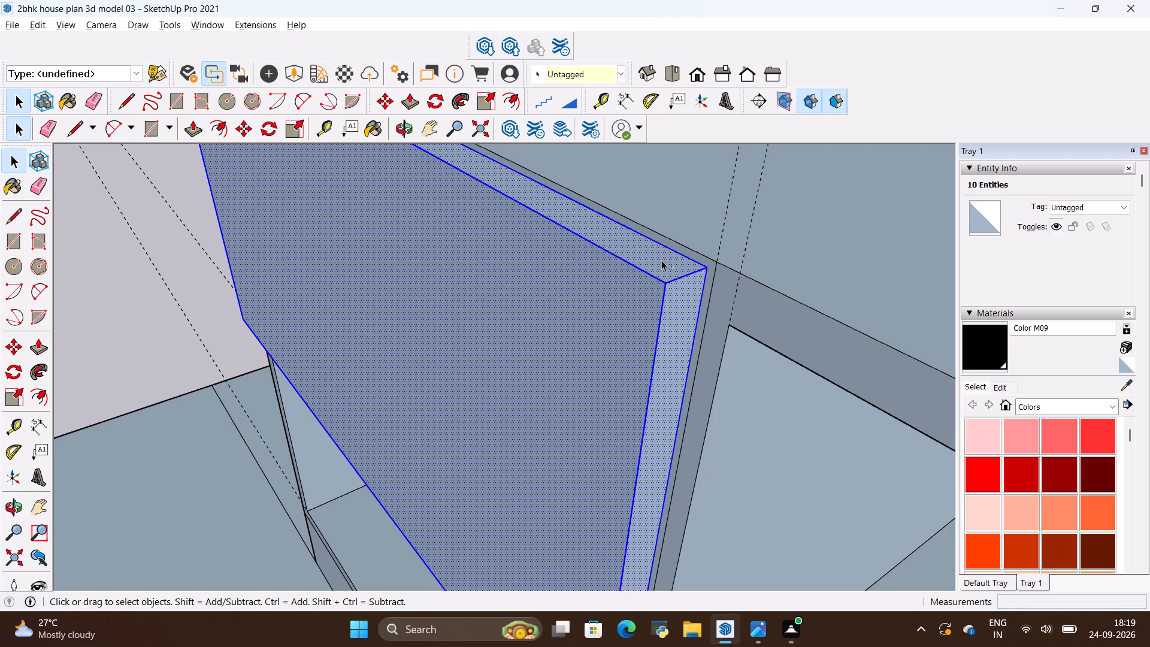
# Add the drawer front's underside and outer-side thickness faces to the selection and make the whole selection a group.
pyautogui.keyDown('ctrl'); pyautogui.scroll(-6, 660, 273); pyautogui.keyUp('ctrl')
pyautogui.keyDown('ctrl'); pyautogui.scroll(-6, 604, 285); pyautogui.keyUp('ctrl')
pyautogui.keyDown('ctrl'); pyautogui.moveTo(332, 278); pyautogui.dragTo(509, 450, button='middle'); pyautogui.keyUp('ctrl')
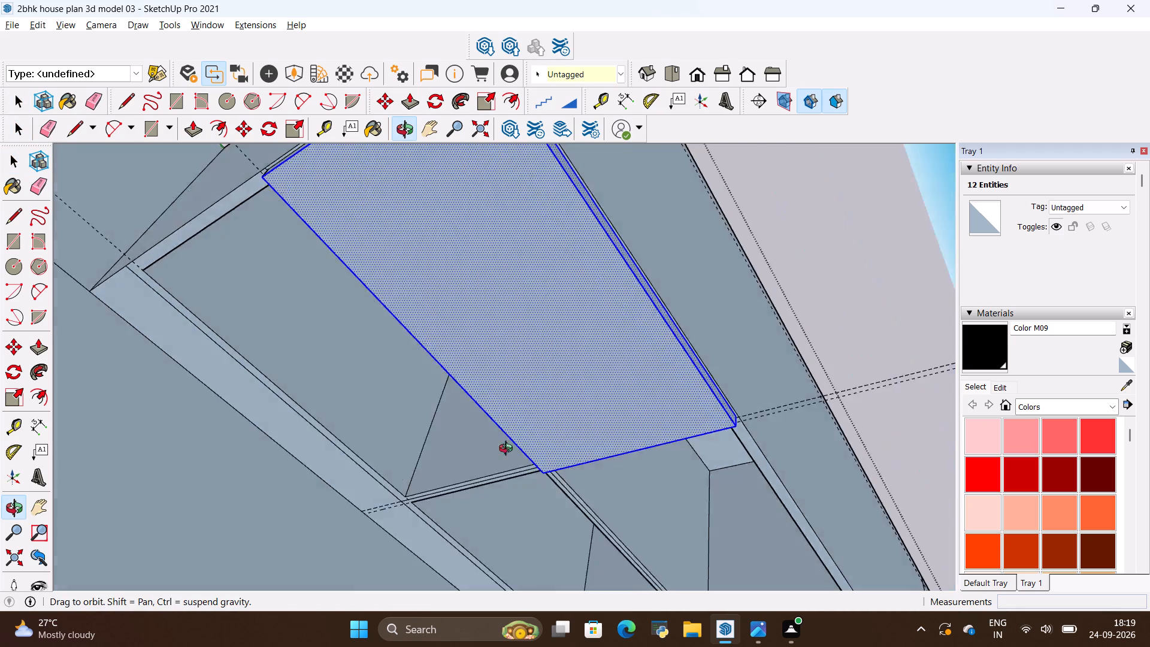
pyautogui.keyDown('ctrl'); pyautogui.moveTo(509, 450); pyautogui.dragTo(630, 491, button='middle'); pyautogui.keyUp('ctrl')
pyautogui.keyDown('ctrl'); pyautogui.scroll(4, 507, 310); pyautogui.keyUp('ctrl')
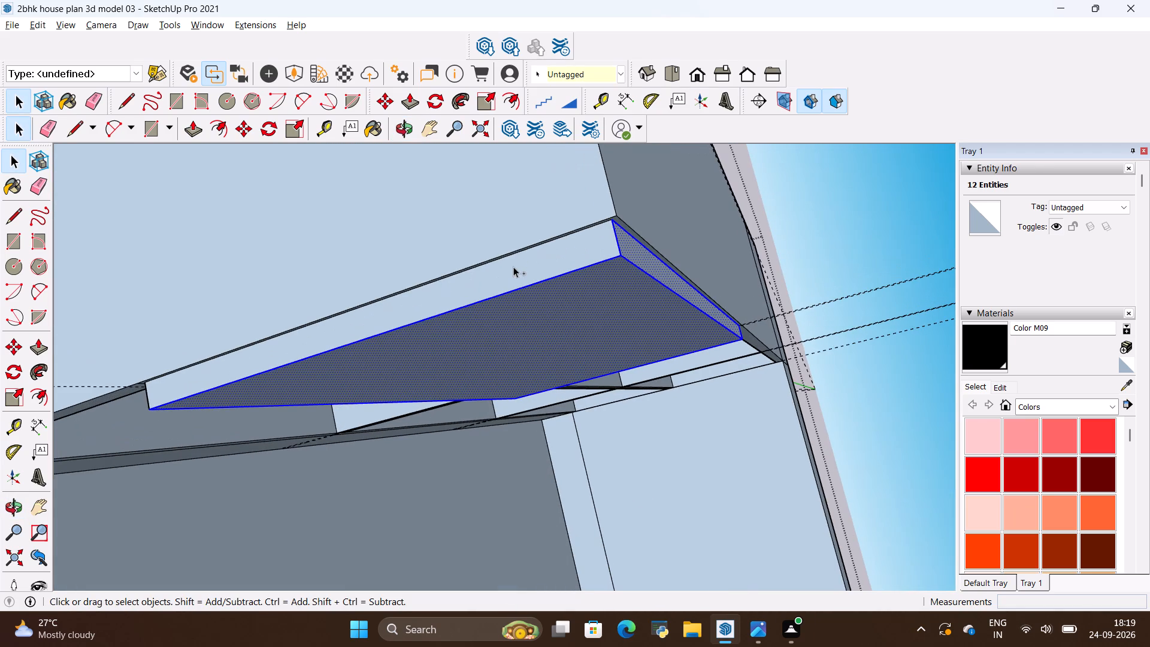
pyautogui.keyDown('ctrl'); pyautogui.doubleClick(513, 267); pyautogui.keyUp('ctrl')
pyautogui.keyDown('ctrl'); pyautogui.moveTo(432, 385); pyautogui.dragTo(614, 417, button='middle'); pyautogui.keyUp('ctrl')
pyautogui.keyDown('ctrl'); pyautogui.scroll(2, 584, 377); pyautogui.keyUp('ctrl')
pyautogui.keyDown('ctrl'); pyautogui.moveTo(583, 375); pyautogui.dragTo(507, 277, button='middle'); pyautogui.keyUp('ctrl')
pyautogui.keyDown('ctrl'); pyautogui.scroll(-7, 487, 277); pyautogui.keyUp('ctrl')
pyautogui.scroll(-14, 487, 277)
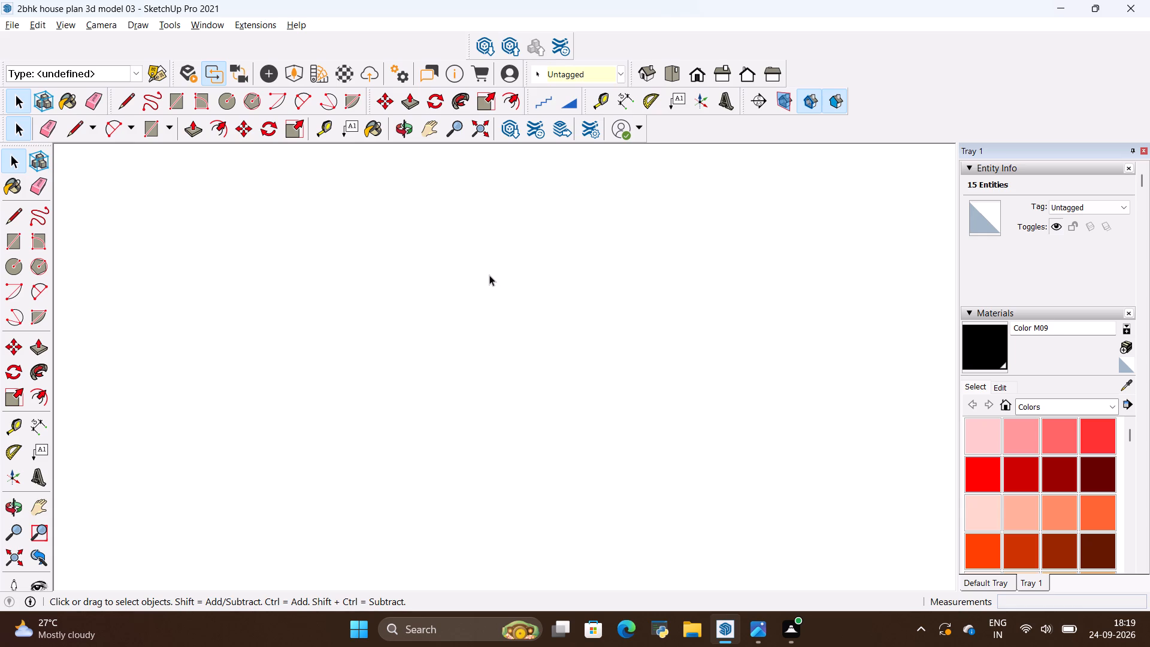
pyautogui.scroll(-20, 489, 275)
pyautogui.scroll(-16, 489, 275)
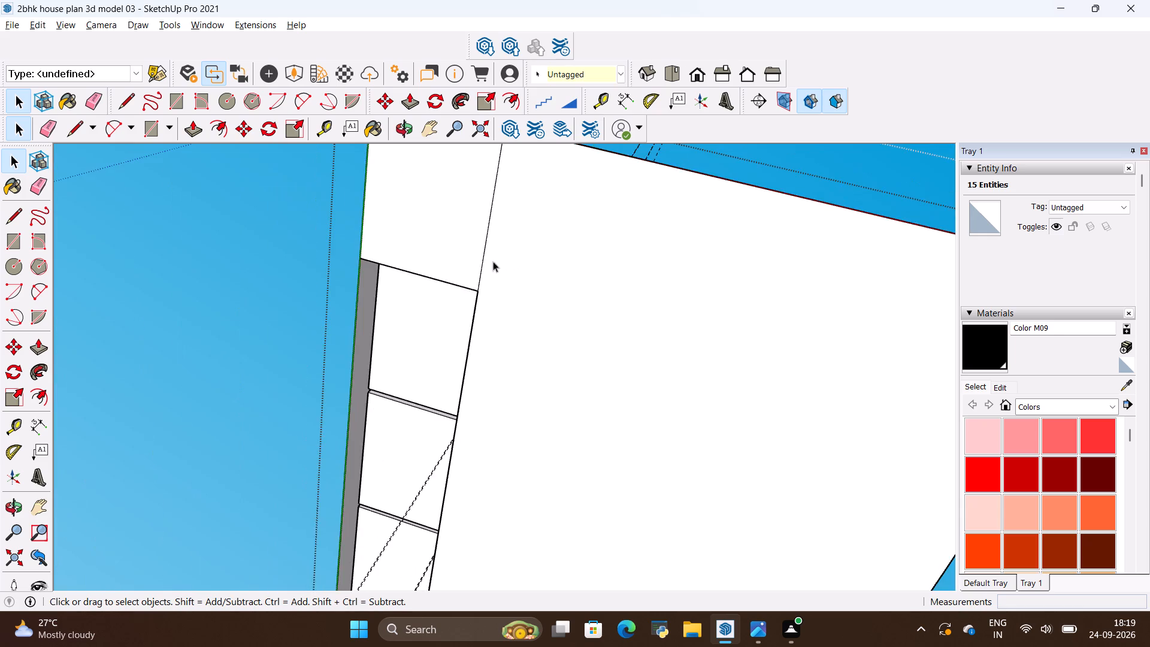
pyautogui.moveTo(474, 261); pyautogui.dragTo(513, 462, button='middle')
pyautogui.scroll(15, 464, 521)
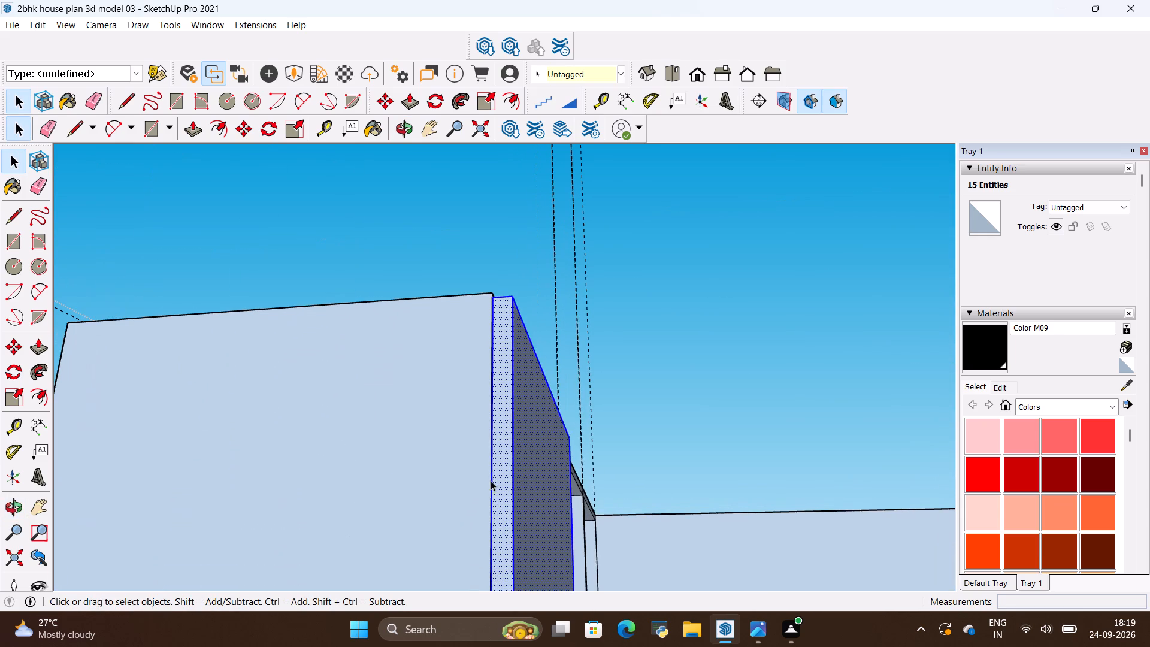
pyautogui.keyDown('ctrl'); pyautogui.doubleClick(501, 438); pyautogui.keyUp('ctrl')
pyautogui.keyDown('ctrl'); pyautogui.doubleClick(501, 437); pyautogui.keyUp('ctrl')
pyautogui.keyDown('ctrl'); pyautogui.scroll(6, 501, 437); pyautogui.keyUp('ctrl')
pyautogui.keyDown('ctrl'); pyautogui.scroll(-4, 502, 395); pyautogui.keyUp('ctrl')
pyautogui.scroll(-11, 502, 387)
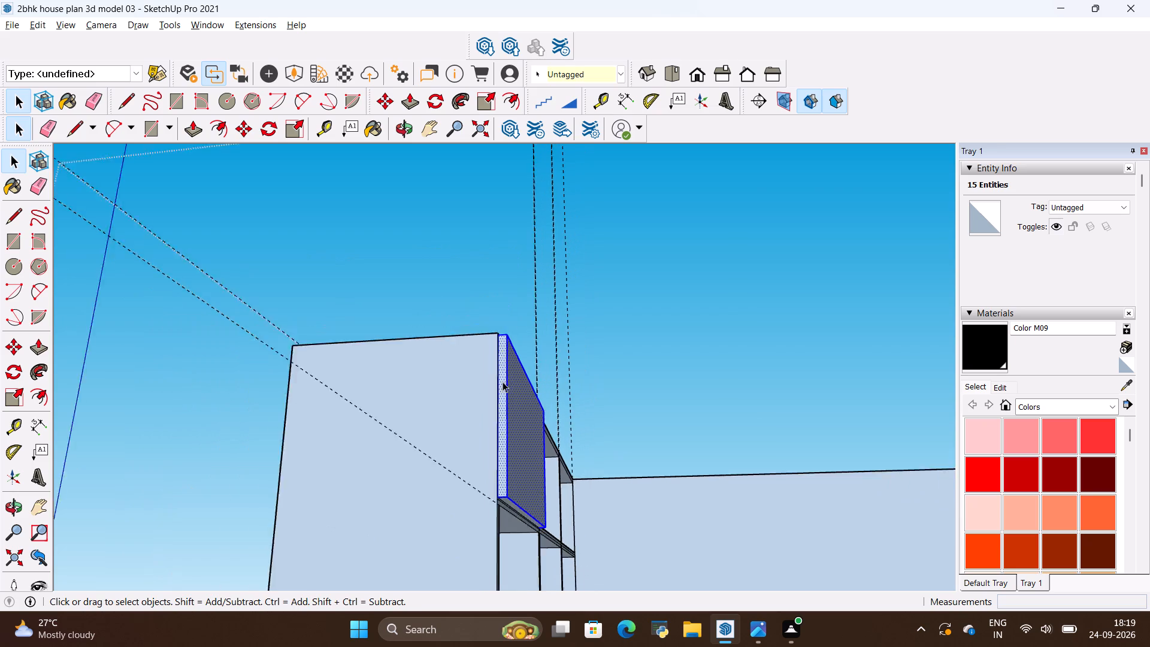
pyautogui.scroll(-2, 503, 382)
pyautogui.moveTo(507, 376); pyautogui.dragTo(232, 446, button='middle')
pyautogui.scroll(-5, 368, 434)
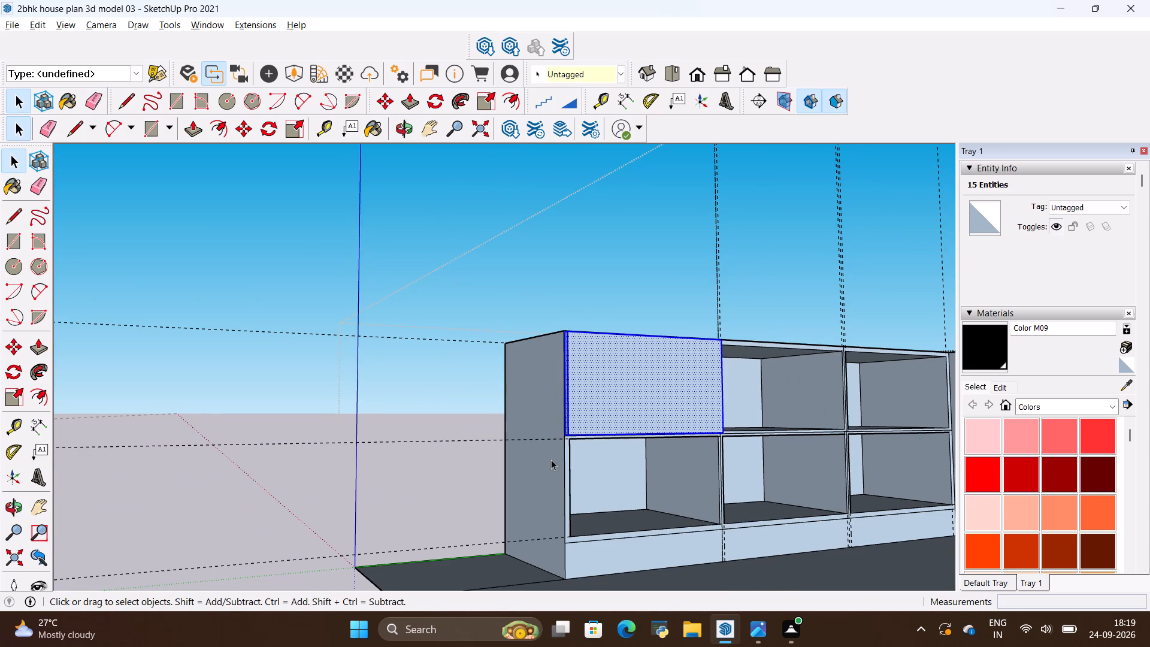
pyautogui.moveTo(663, 415); pyautogui.dragTo(377, 528, button='middle')
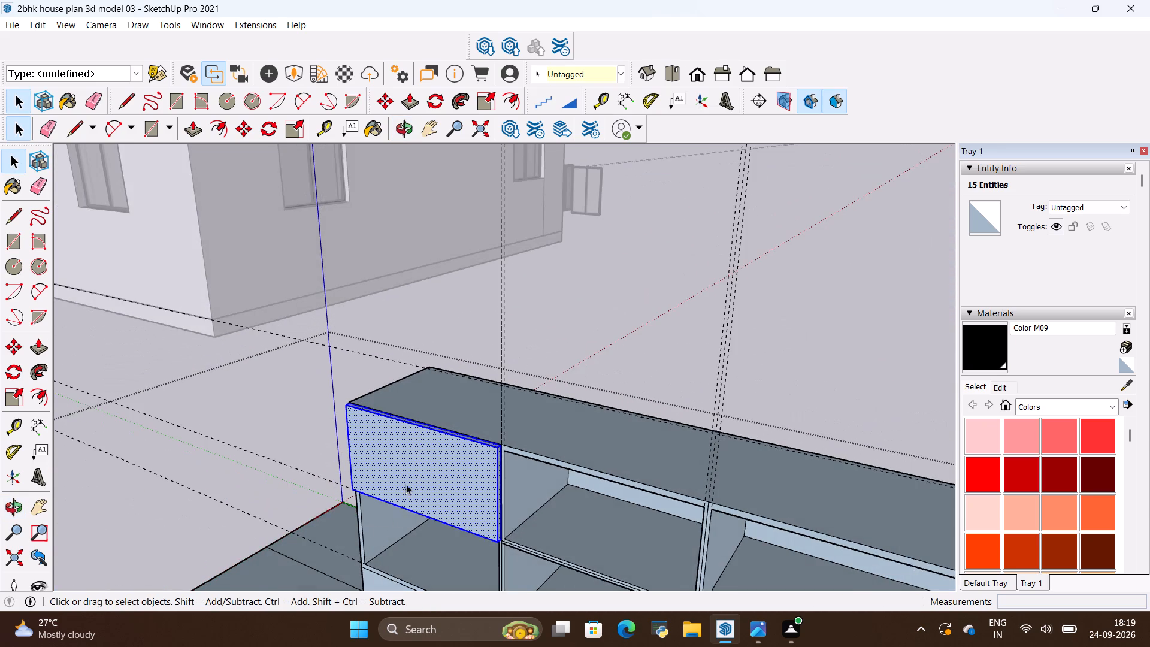
pyautogui.scroll(5, 420, 463)
pyautogui.moveTo(470, 509); pyautogui.dragTo(459, 409, button='middle')
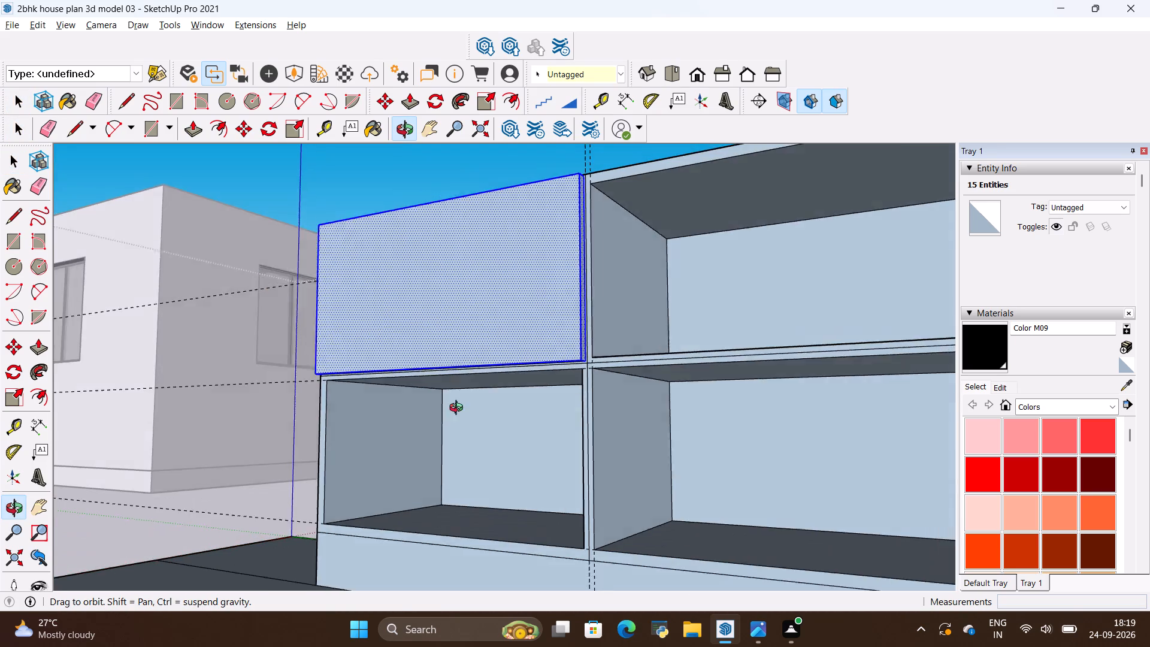
pyautogui.moveTo(459, 409); pyautogui.dragTo(456, 412, button='middle')
pyautogui.rightClick(475, 335)
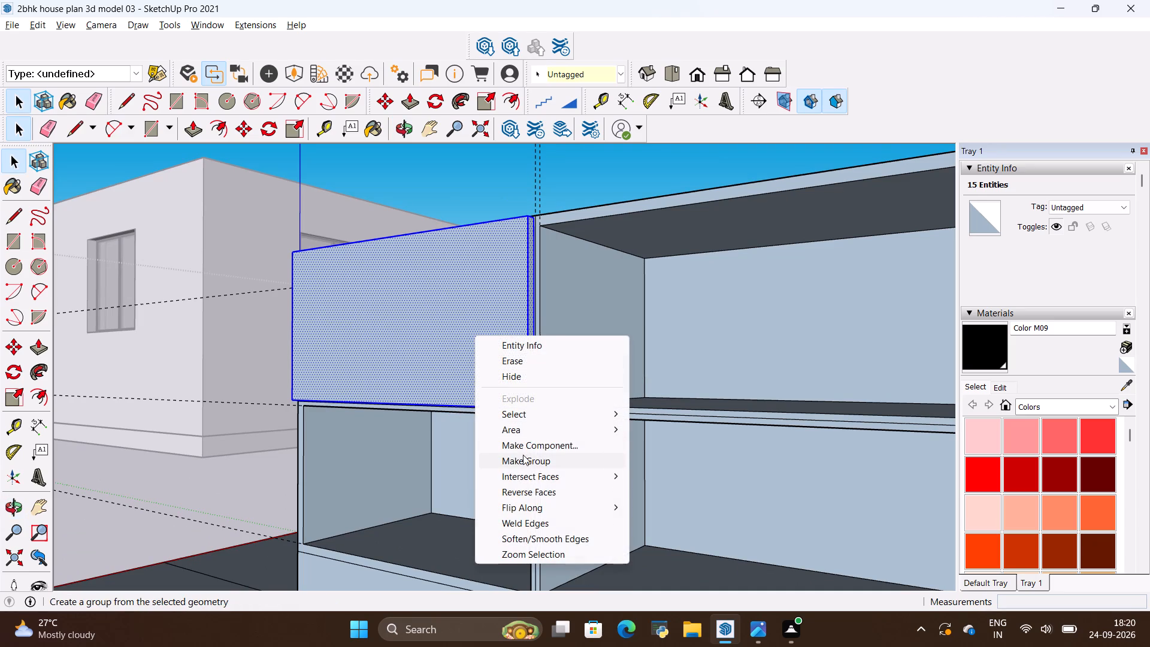
pyautogui.click(523, 458)
# Convert the grouped drawer front into a component with the default definition settings.
pyautogui.scroll(-3, 372, 372)
pyautogui.moveTo(313, 373); pyautogui.dragTo(432, 437, button='middle')
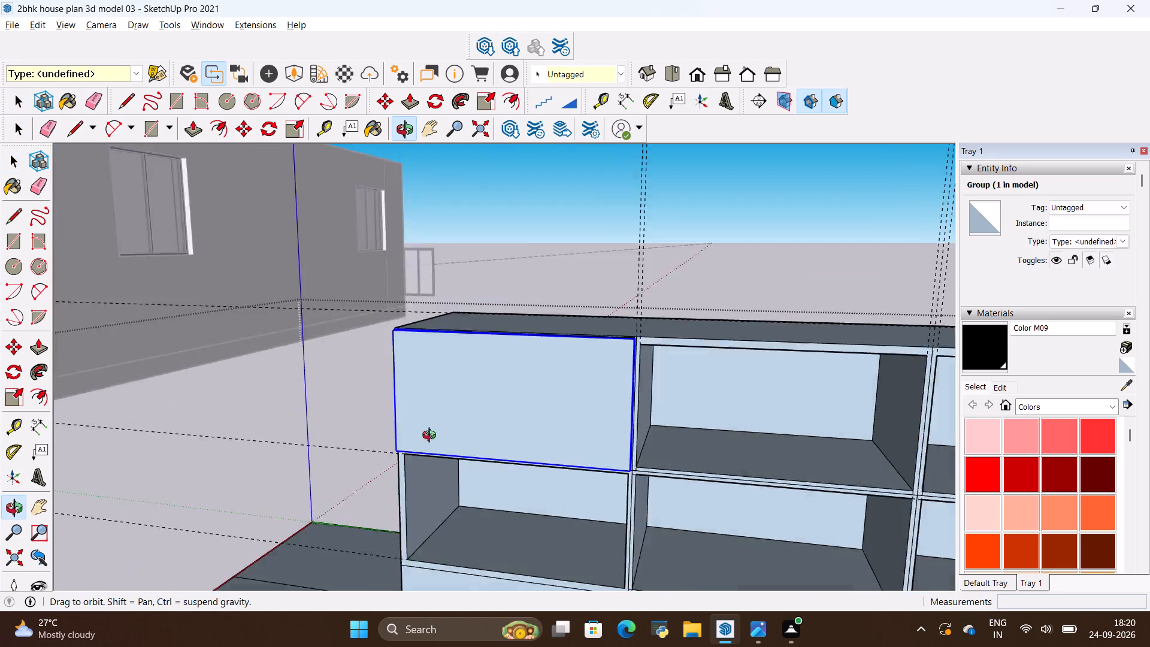
pyautogui.moveTo(432, 437); pyautogui.dragTo(461, 455, button='middle')
pyautogui.scroll(-5, 294, 348)
pyautogui.moveTo(377, 443); pyautogui.dragTo(547, 425, button='middle')
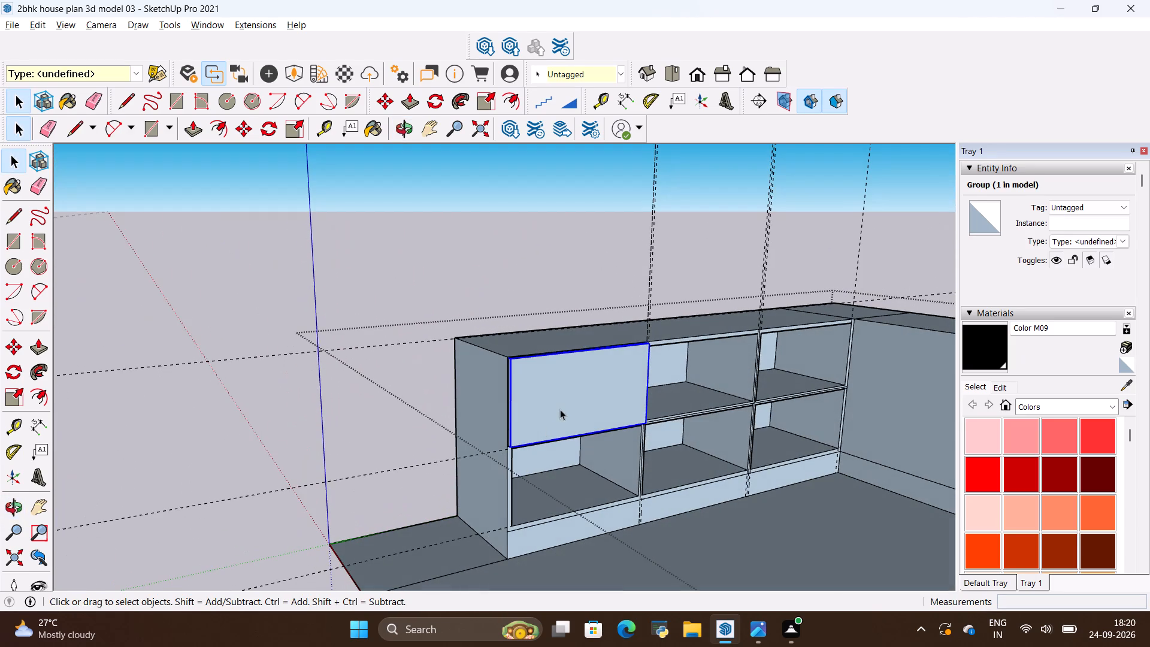
pyautogui.rightClick(562, 405)
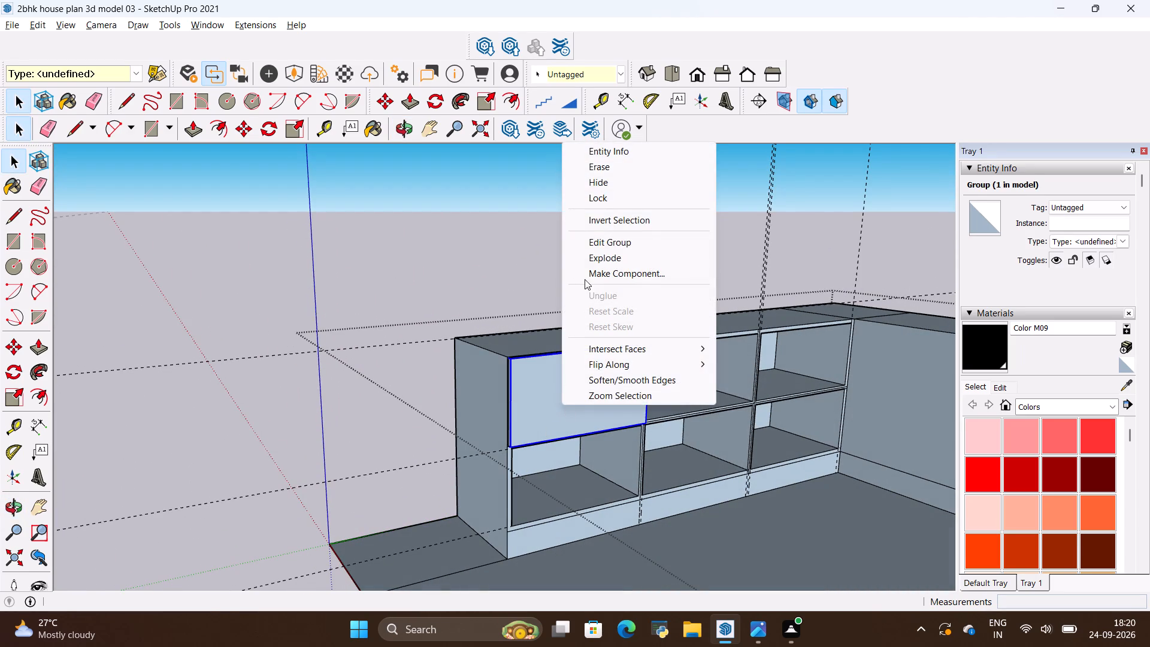
pyautogui.click(586, 272)
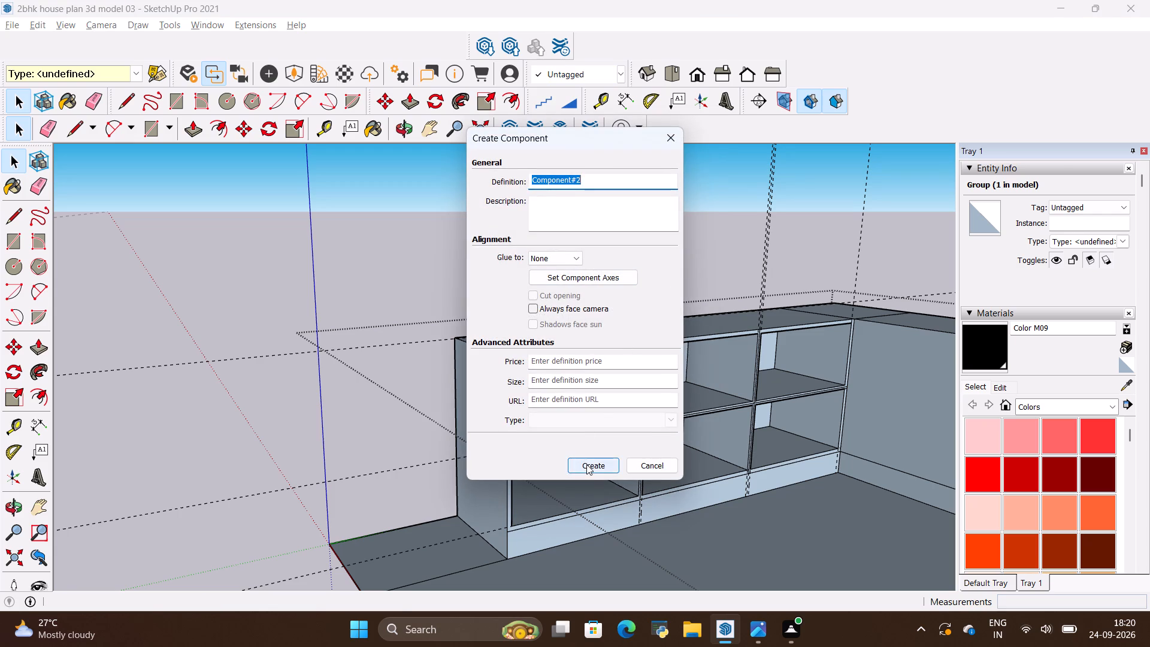
pyautogui.click(586, 464)
# Copy the drawer front component 2' 10" along the cabinet run, from its upper back corner, over the upper middle compartment.
pyautogui.scroll(16, 528, 368)
pyautogui.moveTo(488, 353); pyautogui.dragTo(450, 407, button='middle')
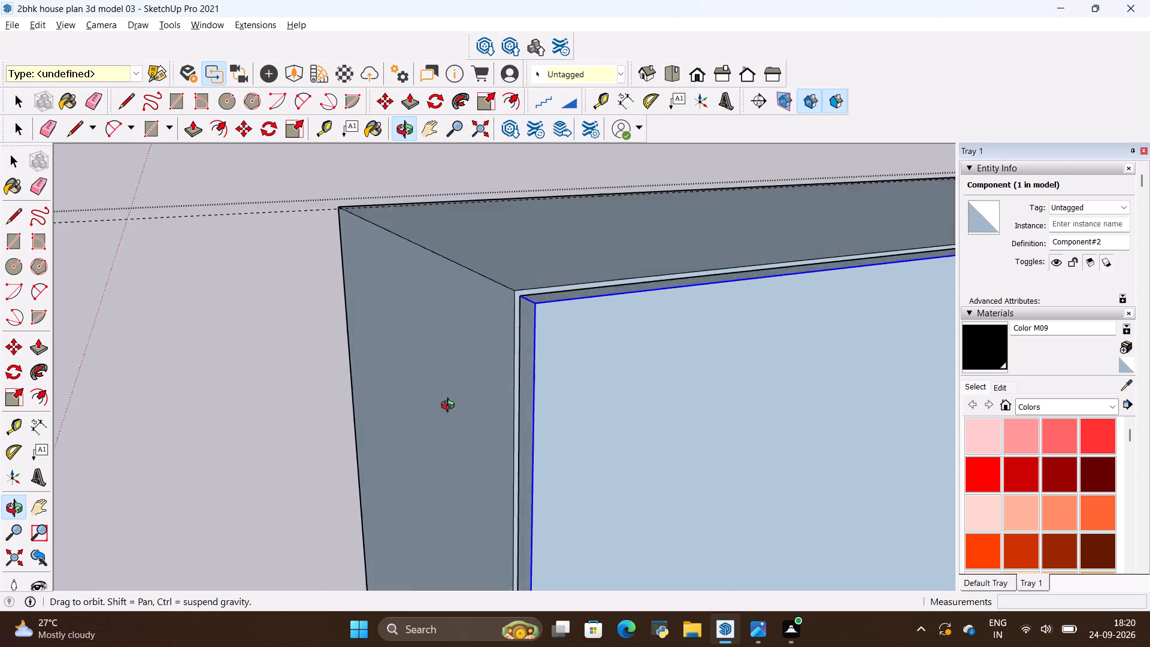
pyautogui.moveTo(450, 407); pyautogui.dragTo(364, 427, button='middle')
pyautogui.scroll(-4, 395, 391)
pyautogui.scroll(10, 439, 362)
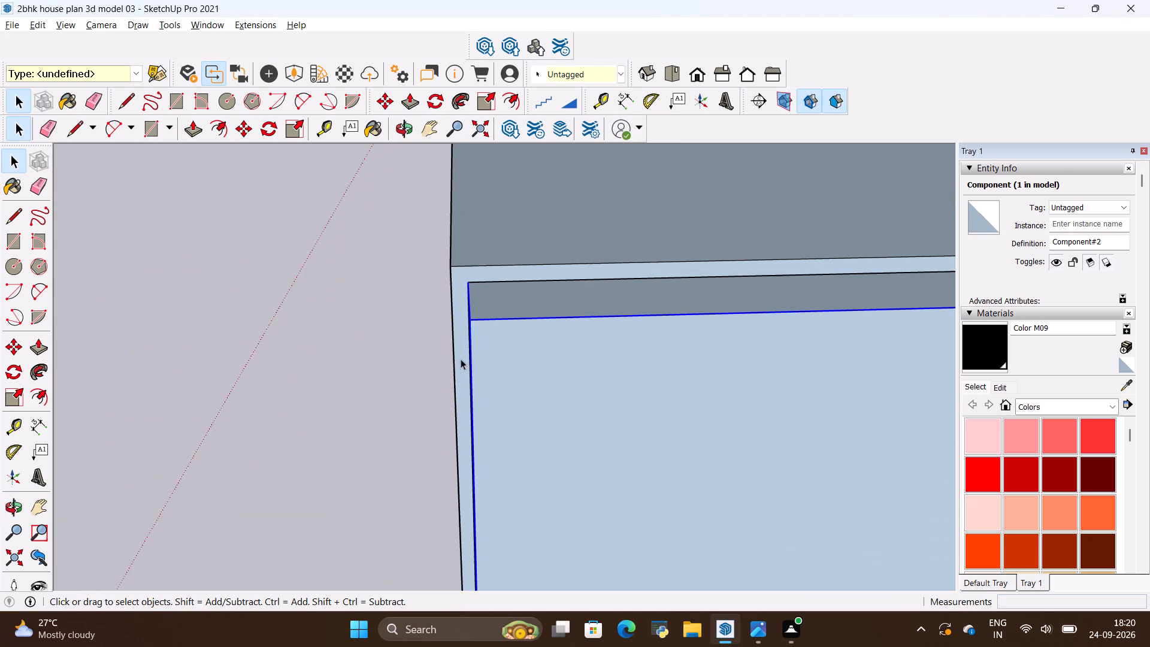
pyautogui.press('m')
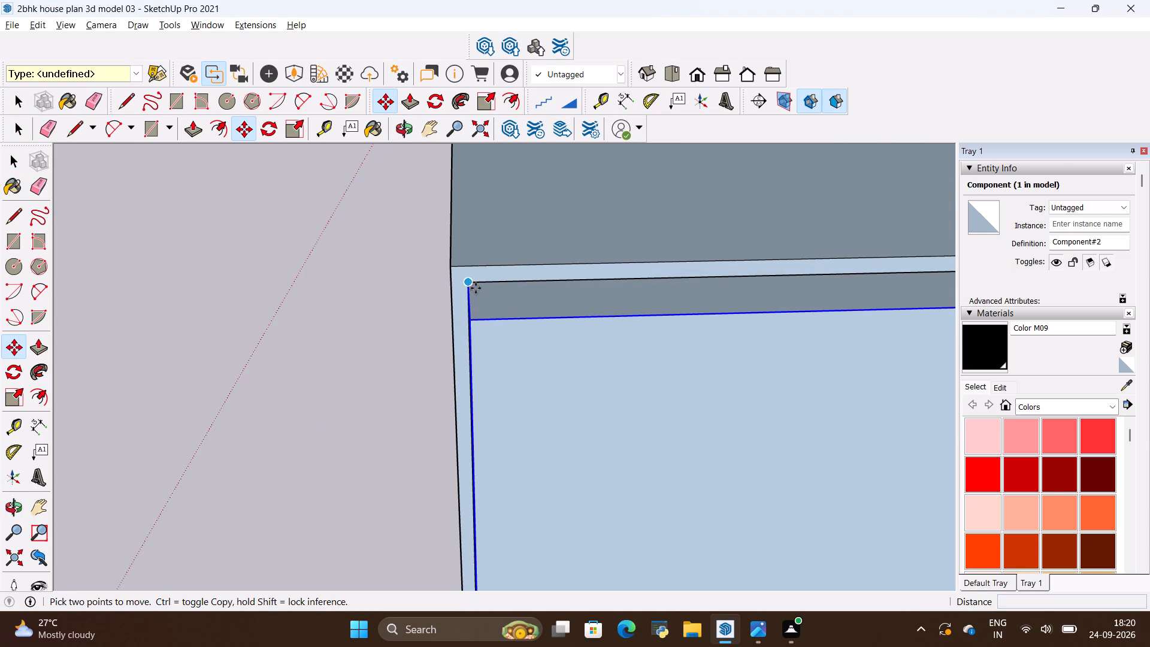
pyautogui.keyDown('ctrl'); pyautogui.click(471, 284); pyautogui.keyUp('ctrl')
pyautogui.scroll(-14, 274, 343)
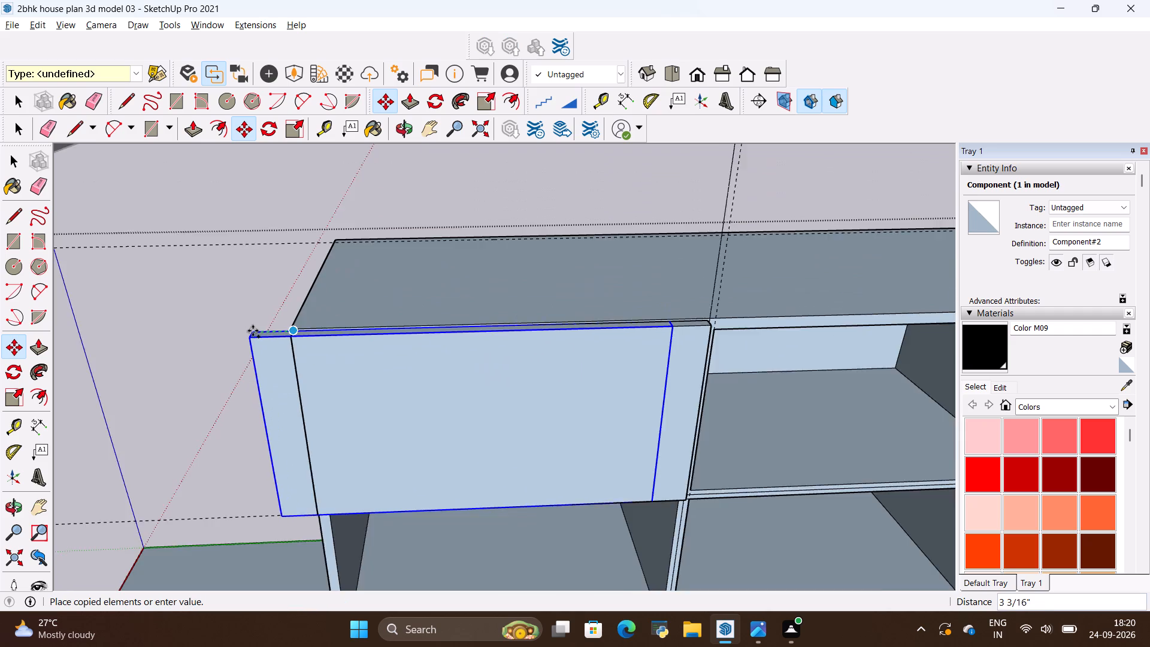
pyautogui.scroll(-5, 253, 331)
pyautogui.scroll(20, 601, 322)
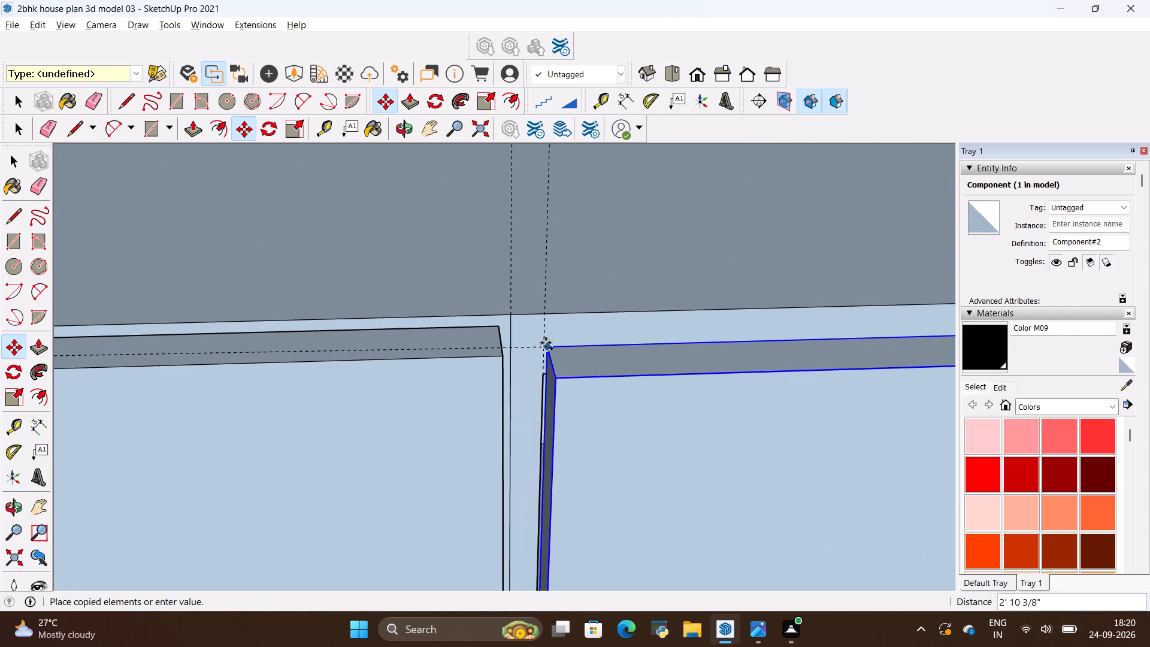
pyautogui.scroll(9, 525, 331)
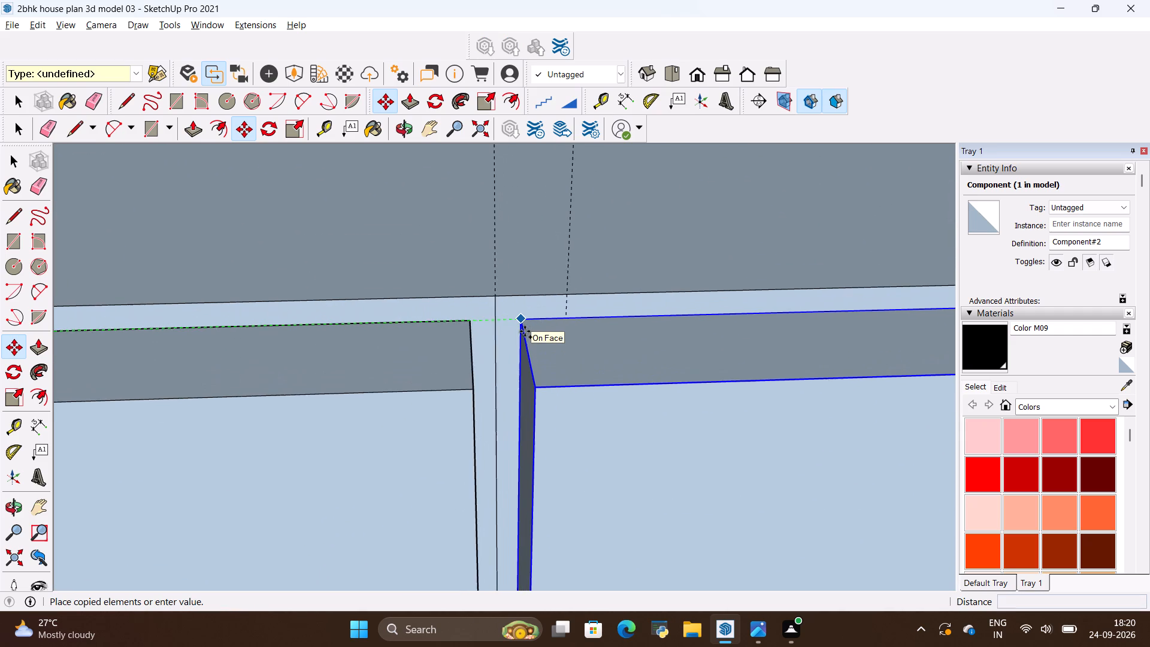
pyautogui.click(518, 321)
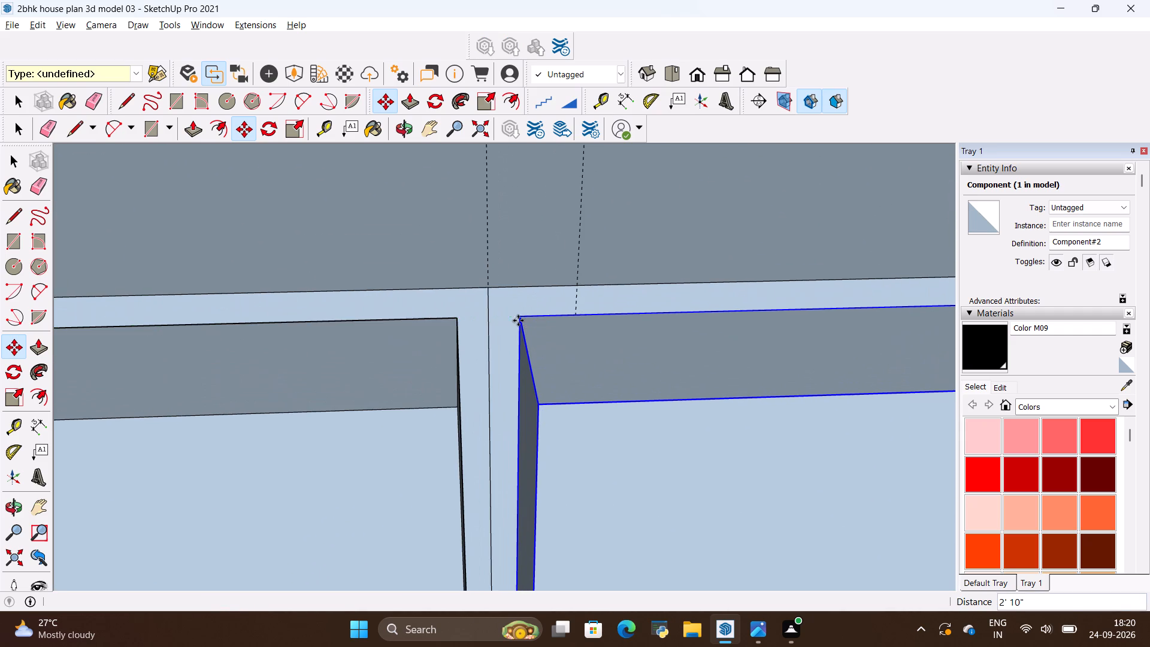
# Copy the middle drawer front another 2' 10" along the run, over the upper compartment nearest the kitchen's inner corner.
pyautogui.scroll(-5, 409, 346)
pyautogui.scroll(5, 459, 329)
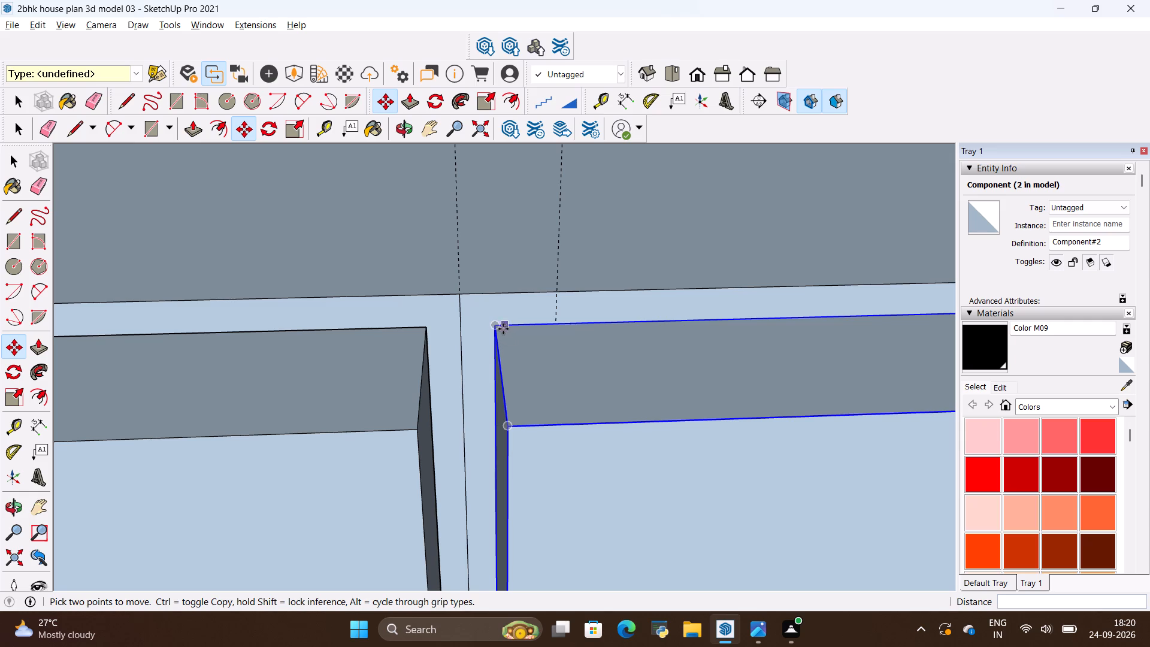
pyautogui.keyDown('ctrl'); pyautogui.click(497, 328); pyautogui.keyUp('ctrl')
pyautogui.scroll(-6, 290, 328)
pyautogui.scroll(-9, 223, 338)
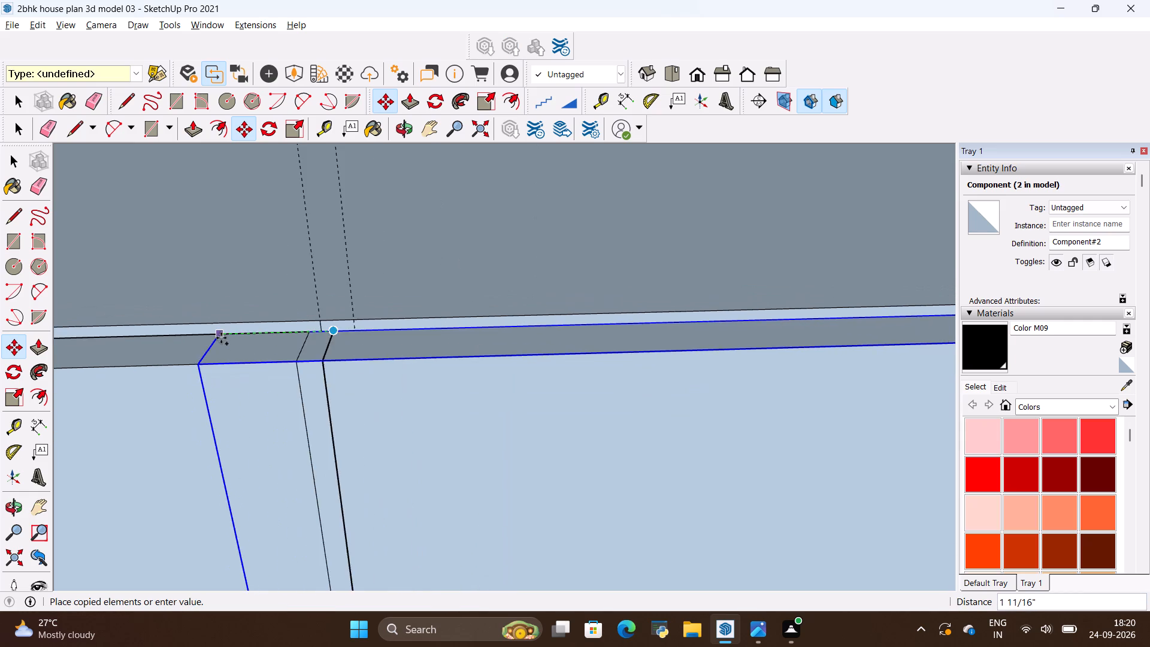
pyautogui.scroll(-18, 221, 338)
pyautogui.scroll(4, 778, 316)
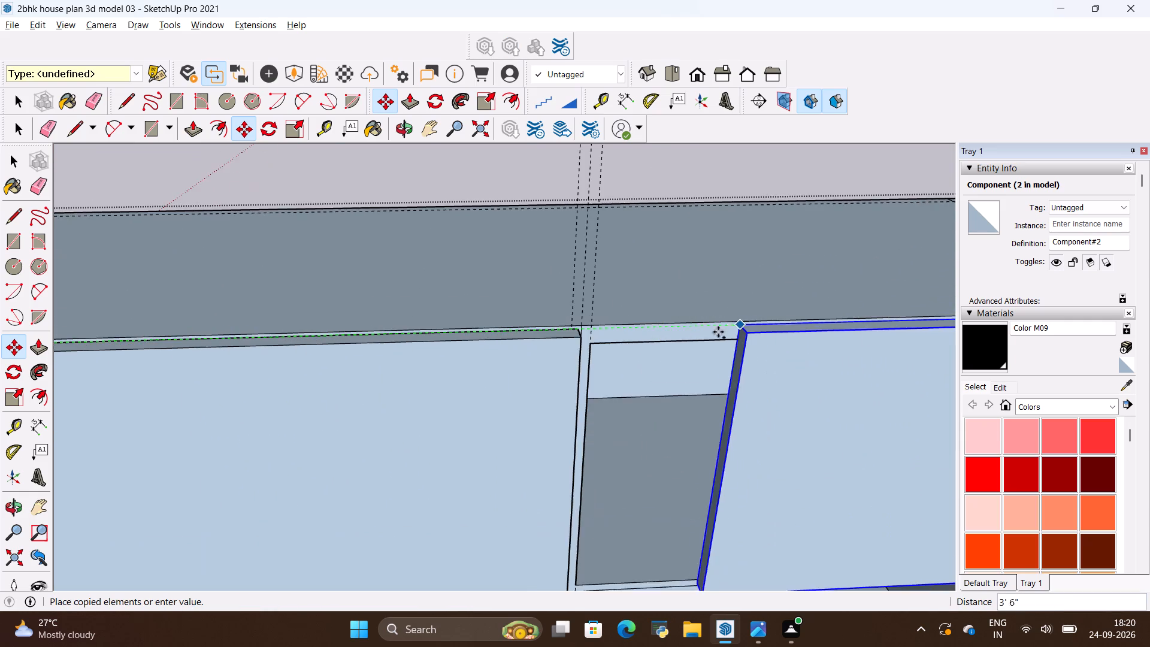
pyautogui.scroll(6, 718, 332)
pyautogui.scroll(10, 561, 346)
pyautogui.moveTo(570, 313); pyautogui.dragTo(520, 331, button='middle')
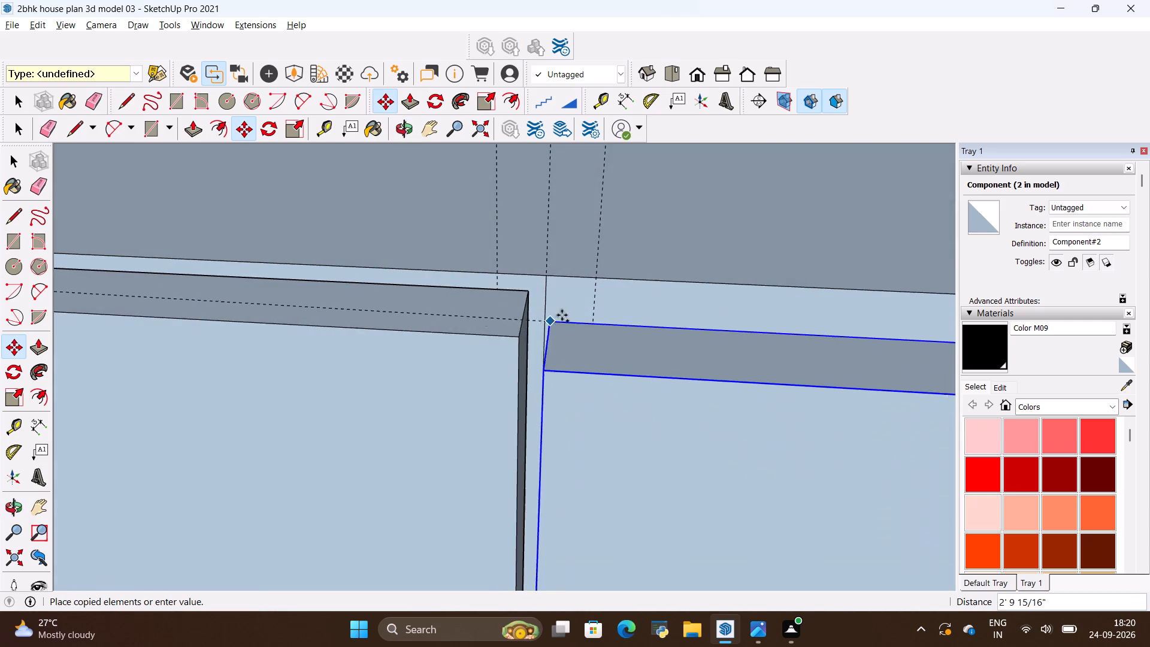
pyautogui.scroll(5, 570, 306)
pyautogui.click(563, 289)
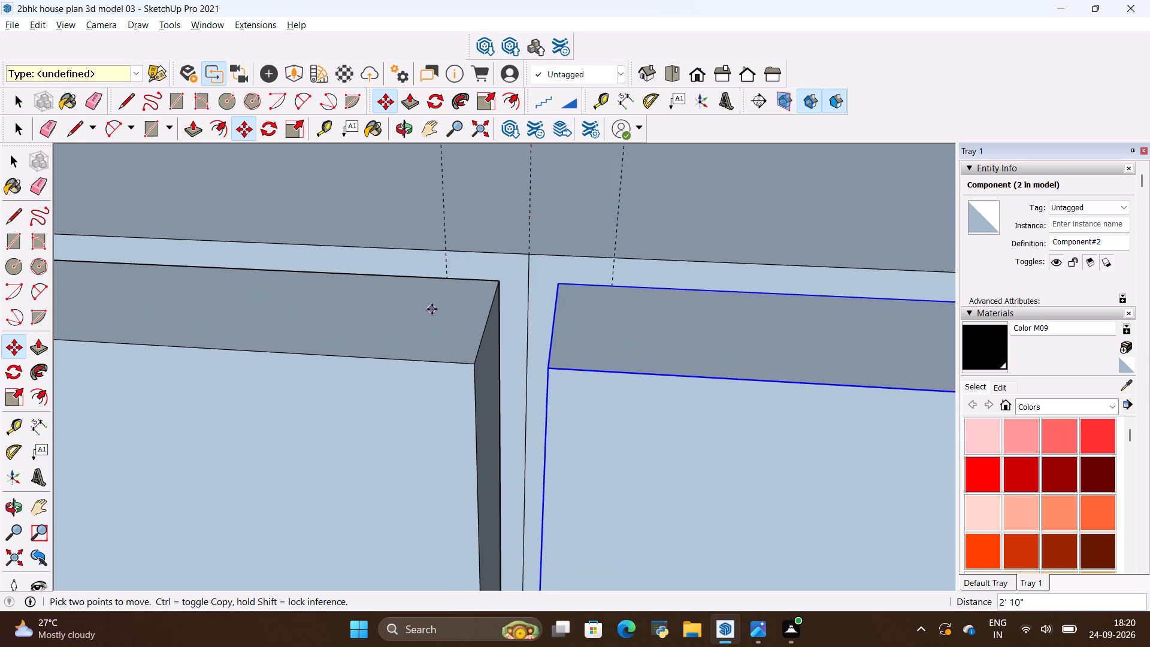
# Copy the upper drawer front nearest the kitchen's inner corner 1' 6" straight down, over the lower compartment beneath it.
pyautogui.scroll(-20, 429, 310)
pyautogui.scroll(-13, 429, 310)
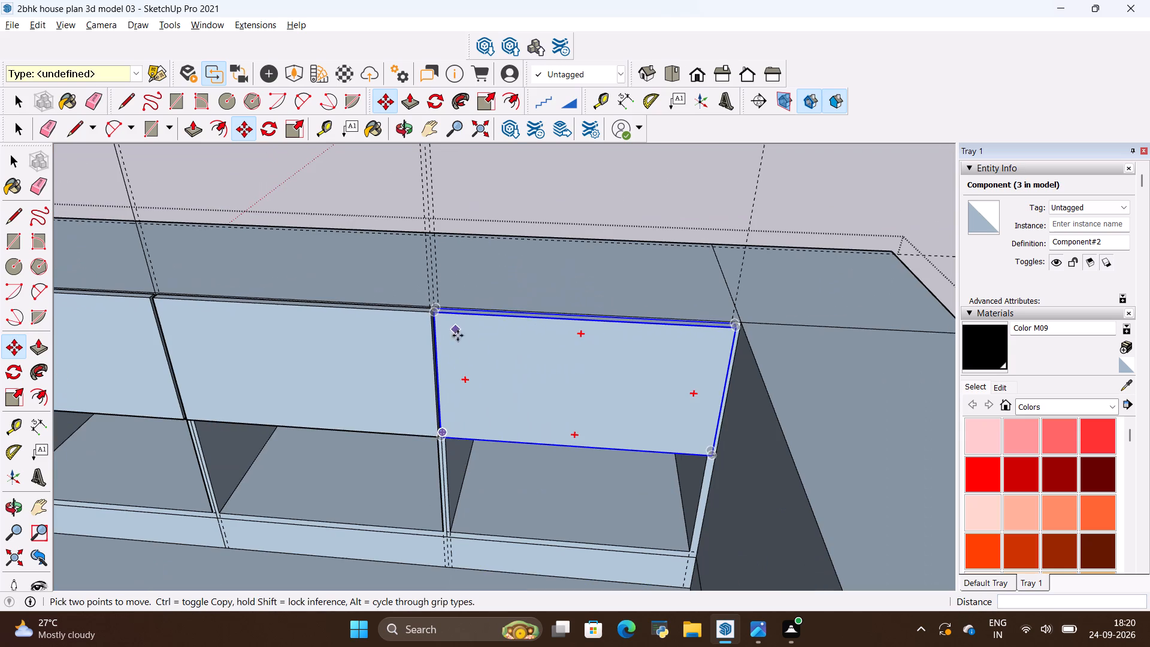
pyautogui.scroll(-9, 495, 388)
pyautogui.moveTo(418, 389); pyautogui.dragTo(569, 290, button='middle')
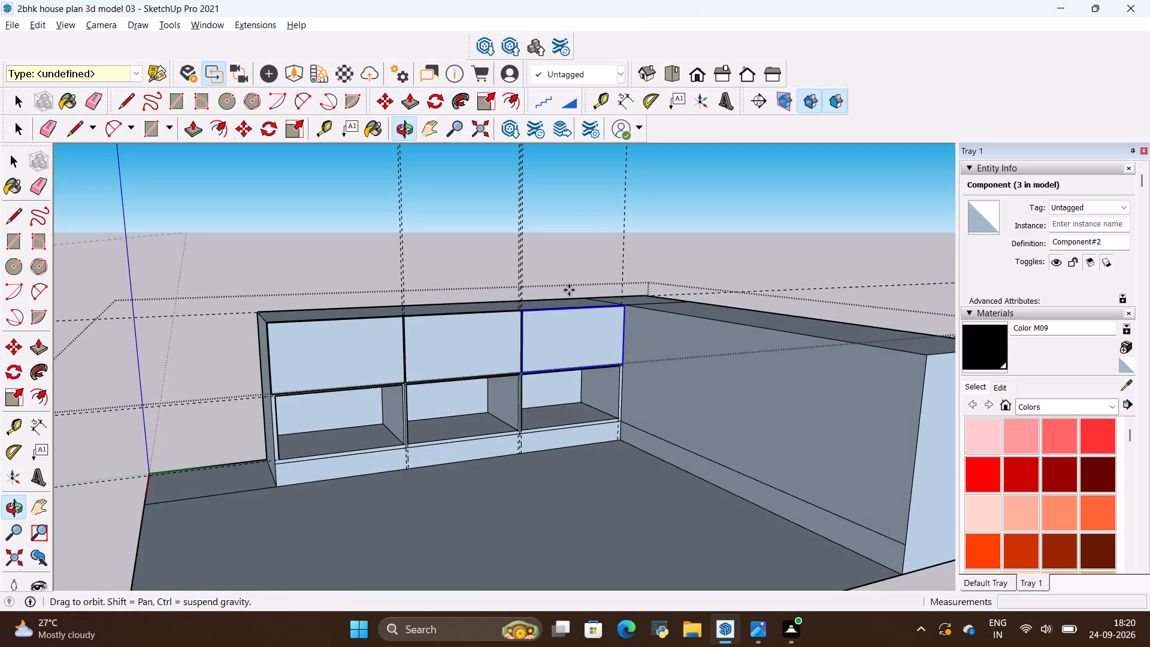
pyautogui.scroll(20, 496, 304)
pyautogui.scroll(5, 496, 304)
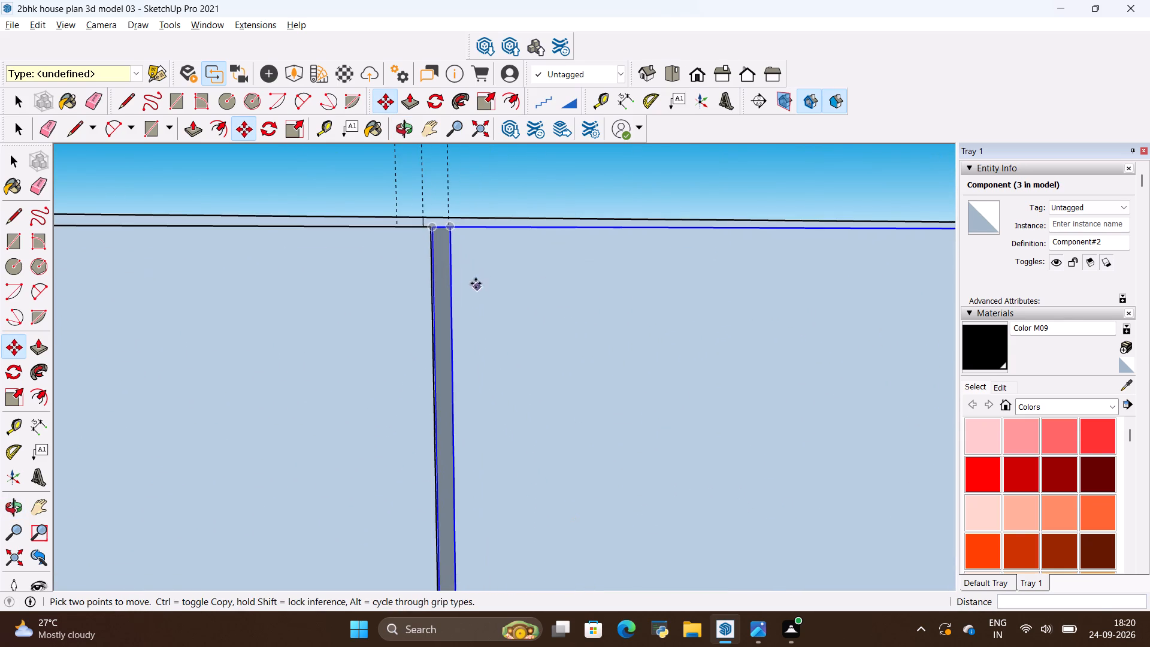
pyautogui.moveTo(478, 273); pyautogui.dragTo(422, 365, button='middle')
pyautogui.scroll(6, 470, 235)
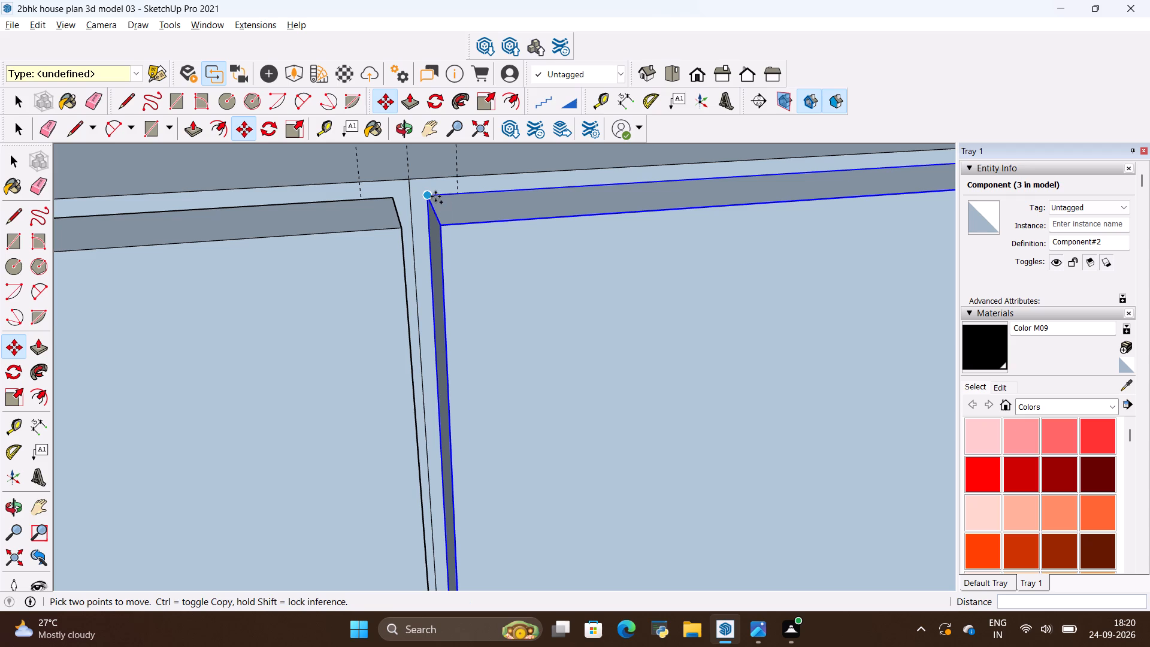
pyautogui.click(426, 196)
pyautogui.scroll(-10, 453, 280)
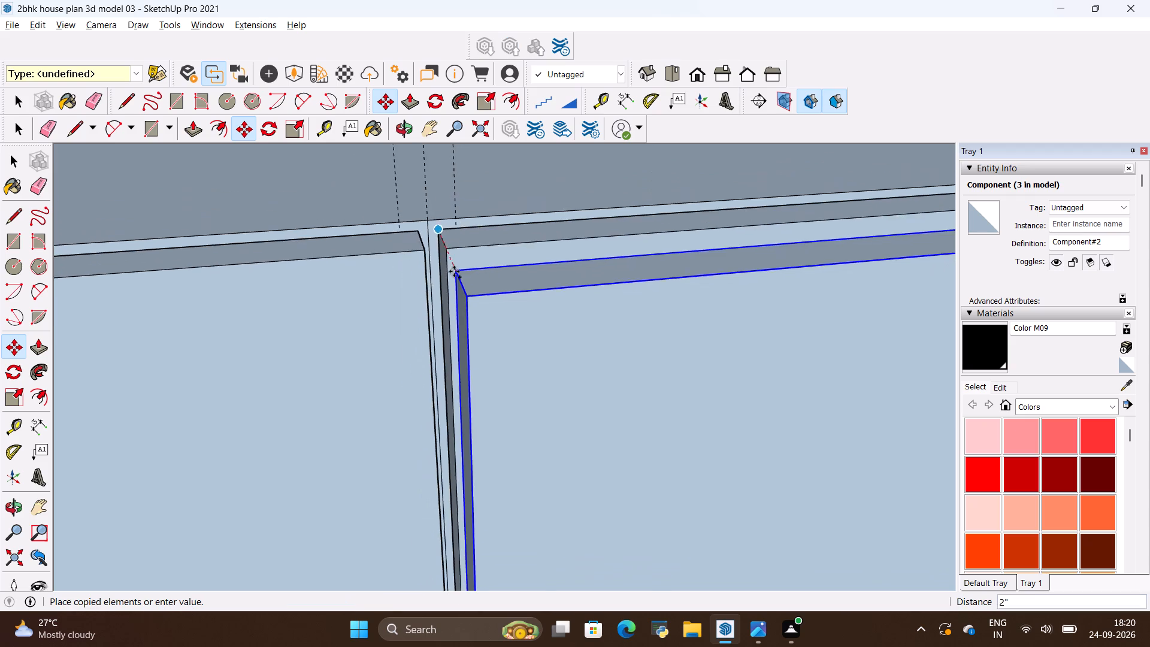
pyautogui.scroll(-18, 454, 271)
pyautogui.moveTo(434, 462); pyautogui.dragTo(434, 413, button='middle')
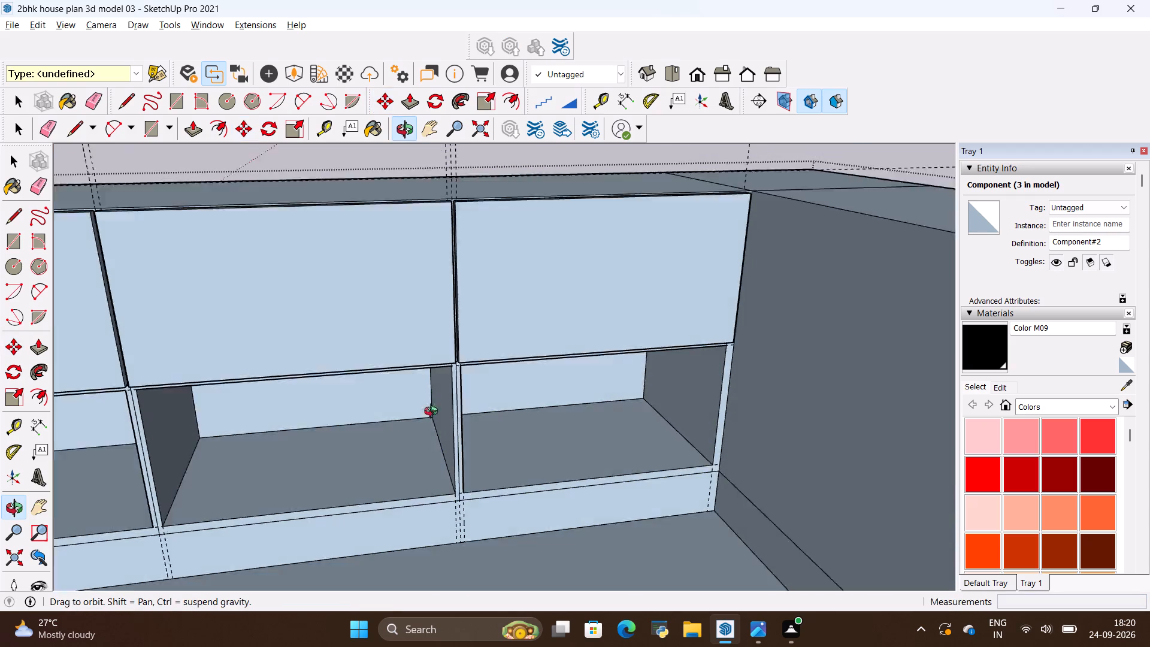
pyautogui.moveTo(434, 413); pyautogui.dragTo(434, 321, button='middle')
pyautogui.scroll(14, 483, 299)
pyautogui.scroll(5, 423, 226)
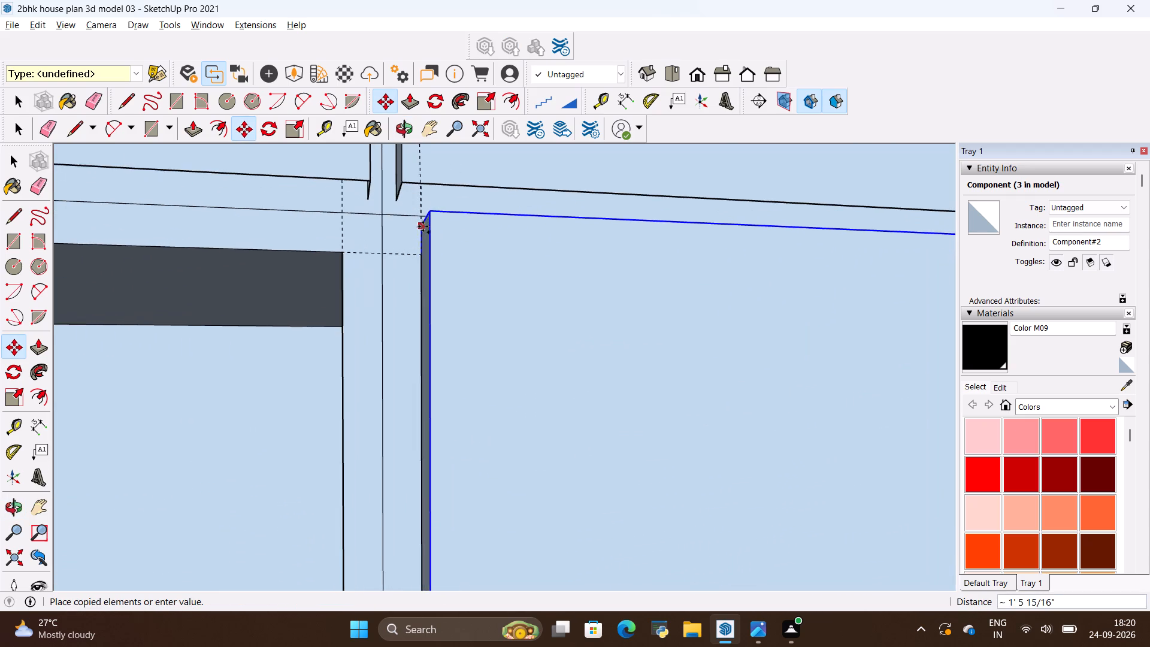
pyautogui.scroll(4, 412, 231)
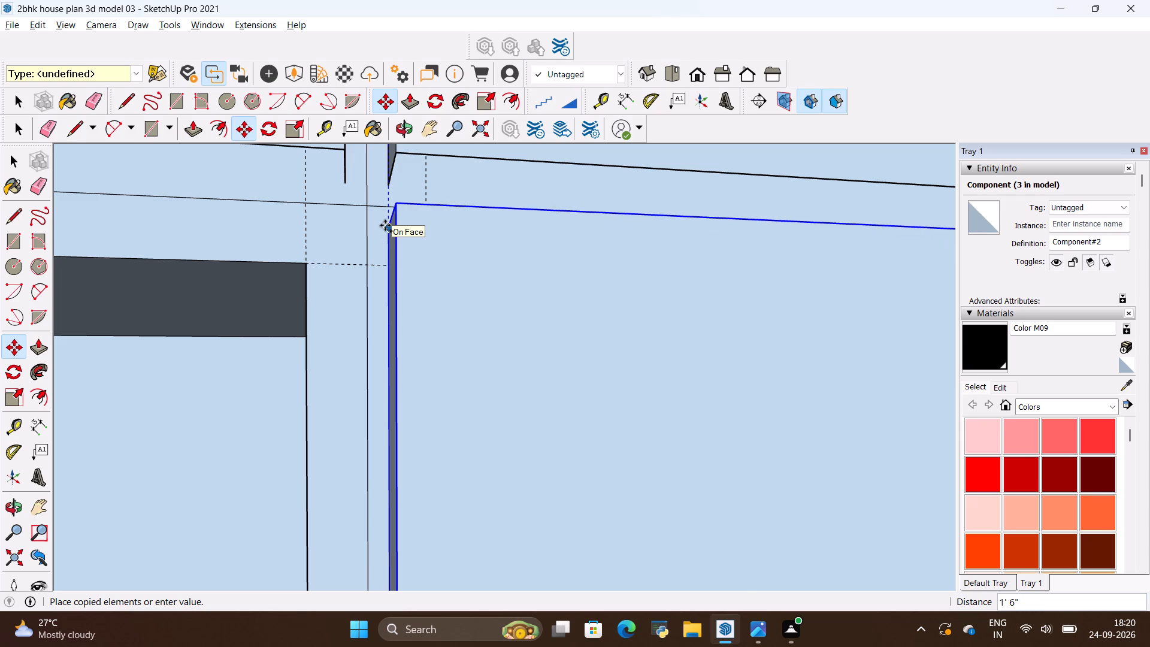
pyautogui.scroll(-5, 385, 225)
pyautogui.moveTo(385, 225); pyautogui.dragTo(410, 195, button='middle')
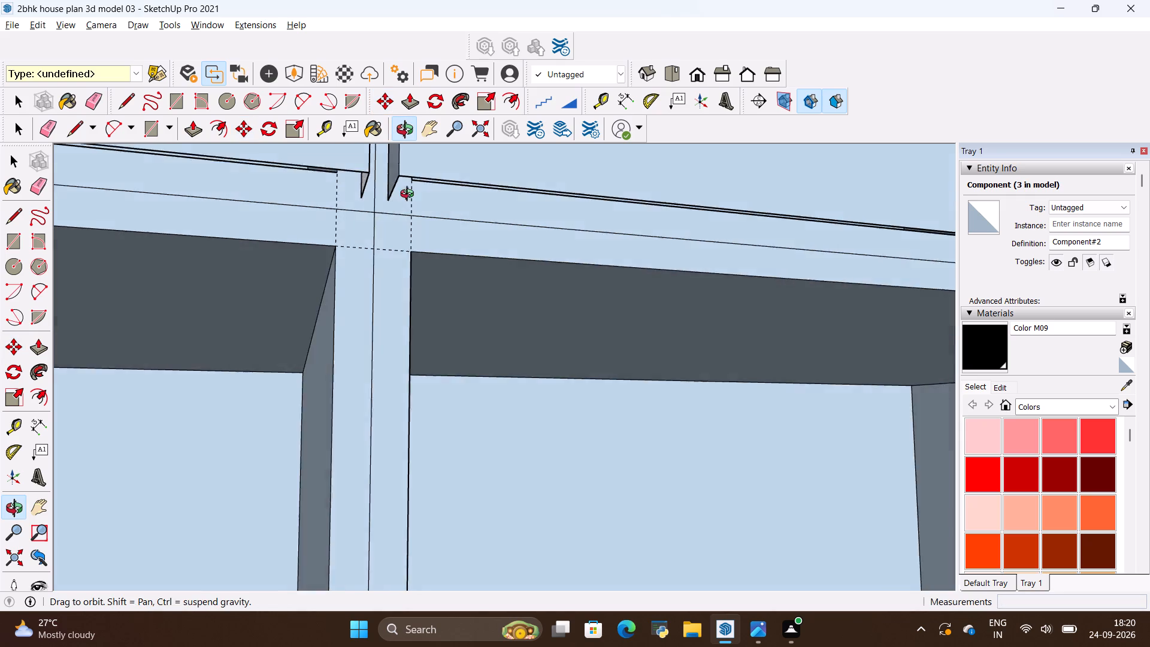
pyautogui.moveTo(410, 195); pyautogui.dragTo(335, 244, button='middle')
pyautogui.scroll(3, 406, 238)
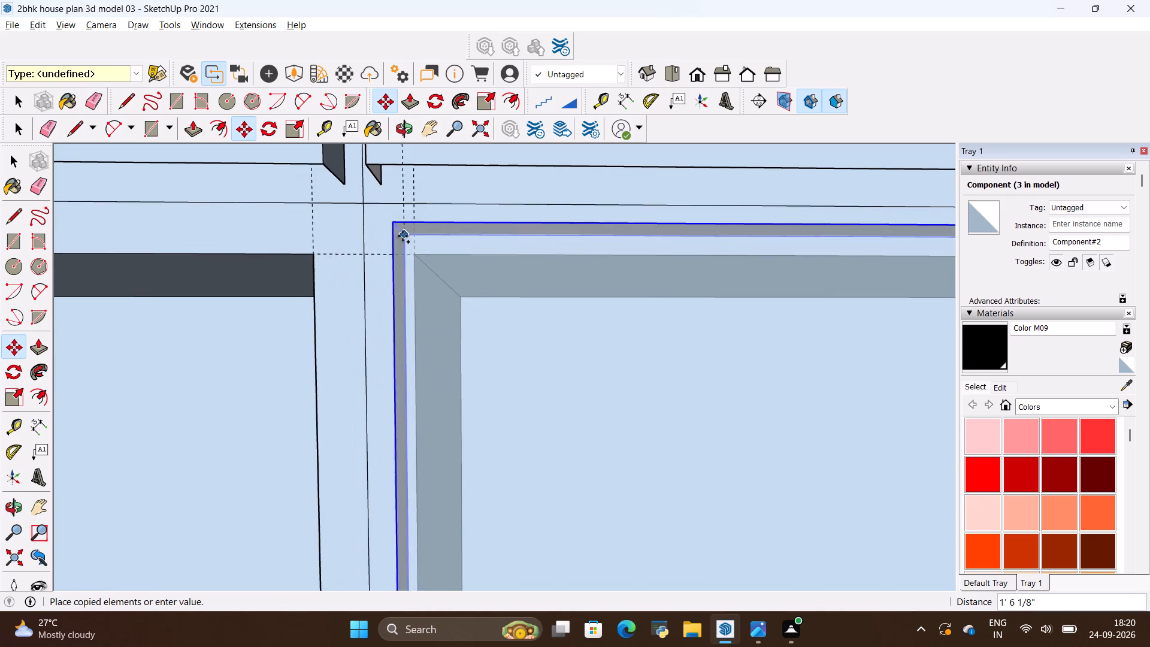
pyautogui.scroll(4, 402, 236)
pyautogui.moveTo(392, 244); pyautogui.dragTo(434, 315, button='middle')
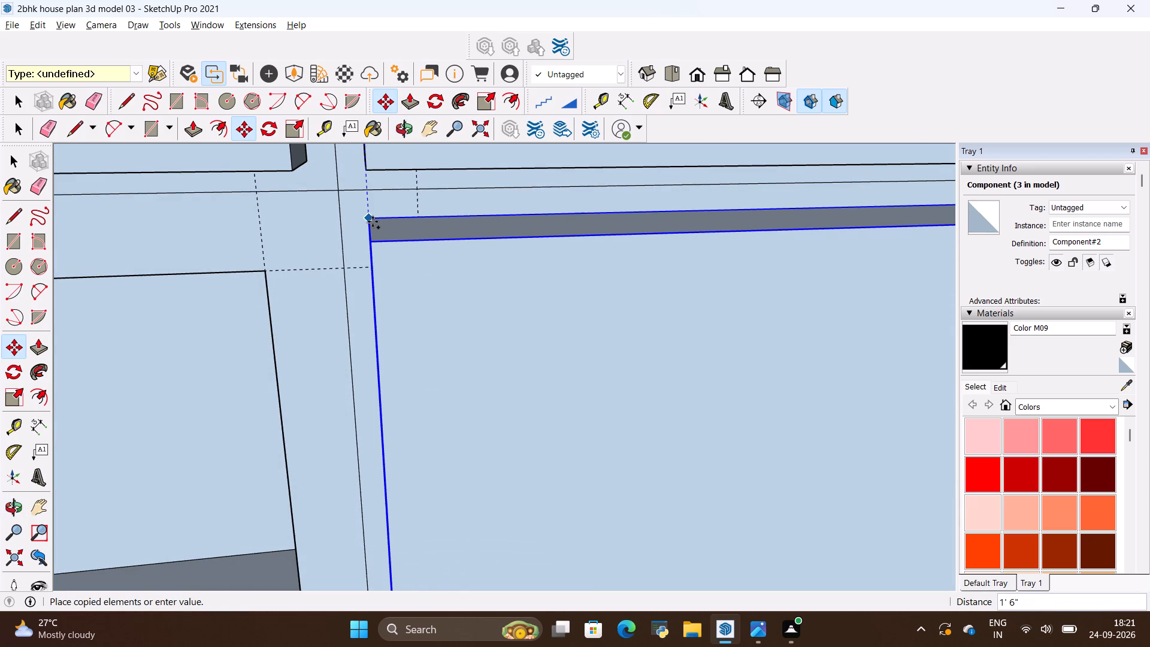
pyautogui.click(373, 222)
# Copy that lower drawer front about 2' 9 15/16" along the cabinet run, from its upper back corner, over the lower middle compartment.
pyautogui.scroll(1, 373, 237)
pyautogui.moveTo(373, 237); pyautogui.dragTo(416, 266, button='middle')
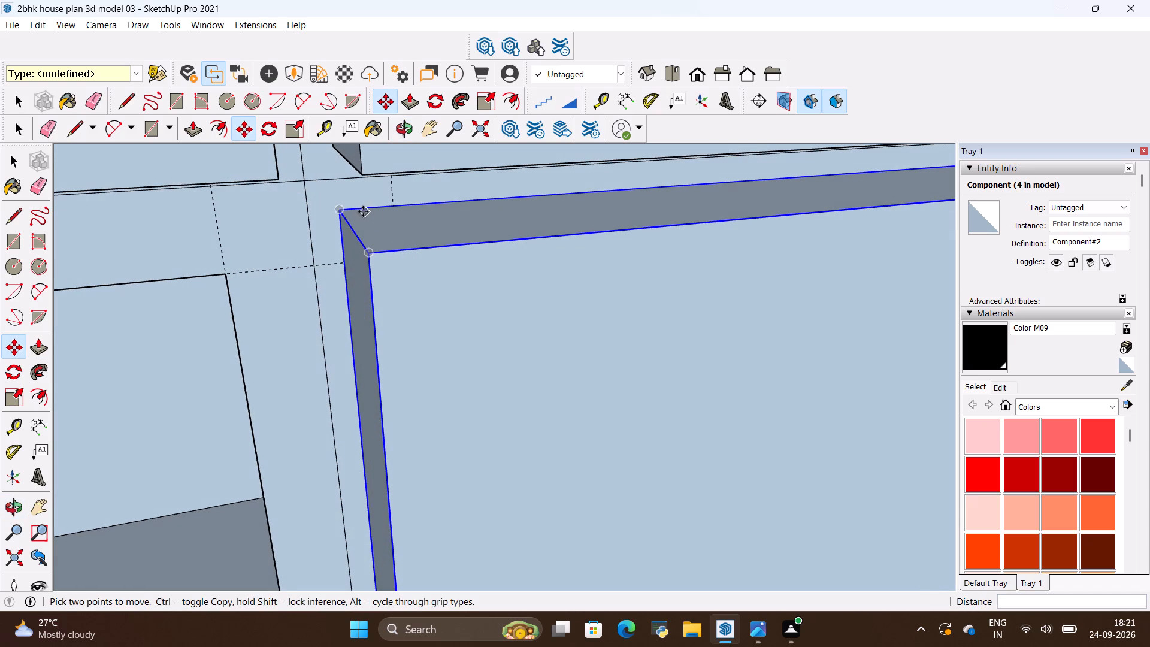
pyautogui.moveTo(341, 214); pyautogui.dragTo(324, 216)
pyautogui.scroll(-7, 439, 246)
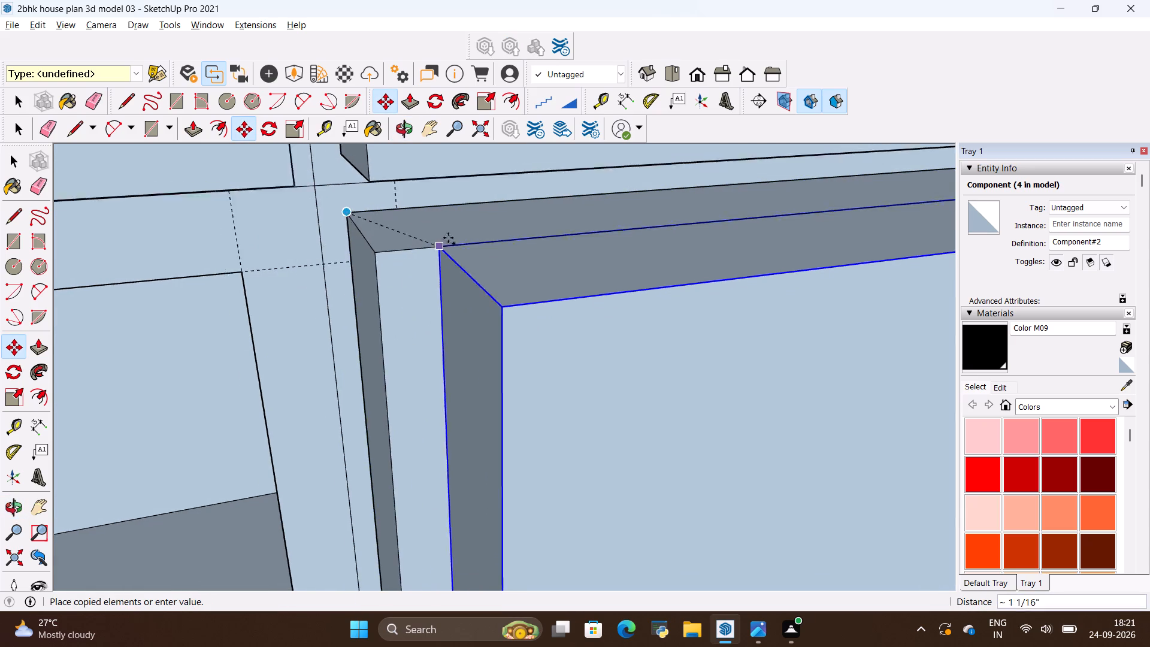
pyautogui.scroll(-7, 465, 230)
pyautogui.scroll(-20, 483, 223)
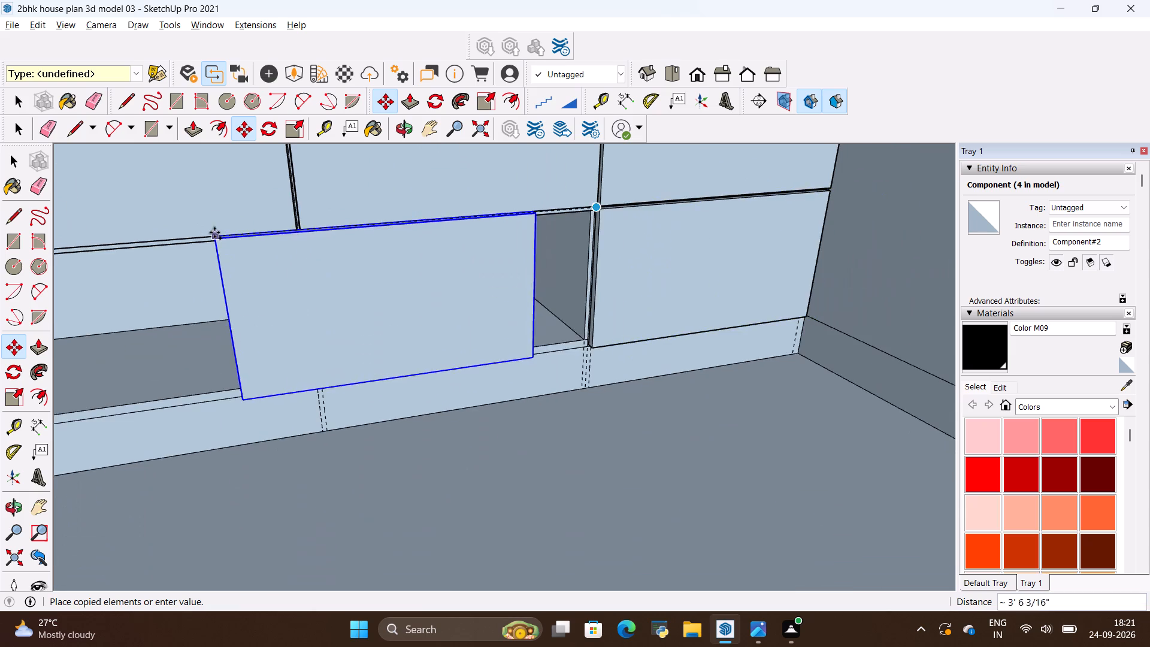
pyautogui.scroll(6, 214, 231)
pyautogui.scroll(13, 315, 244)
pyautogui.scroll(-5, 410, 231)
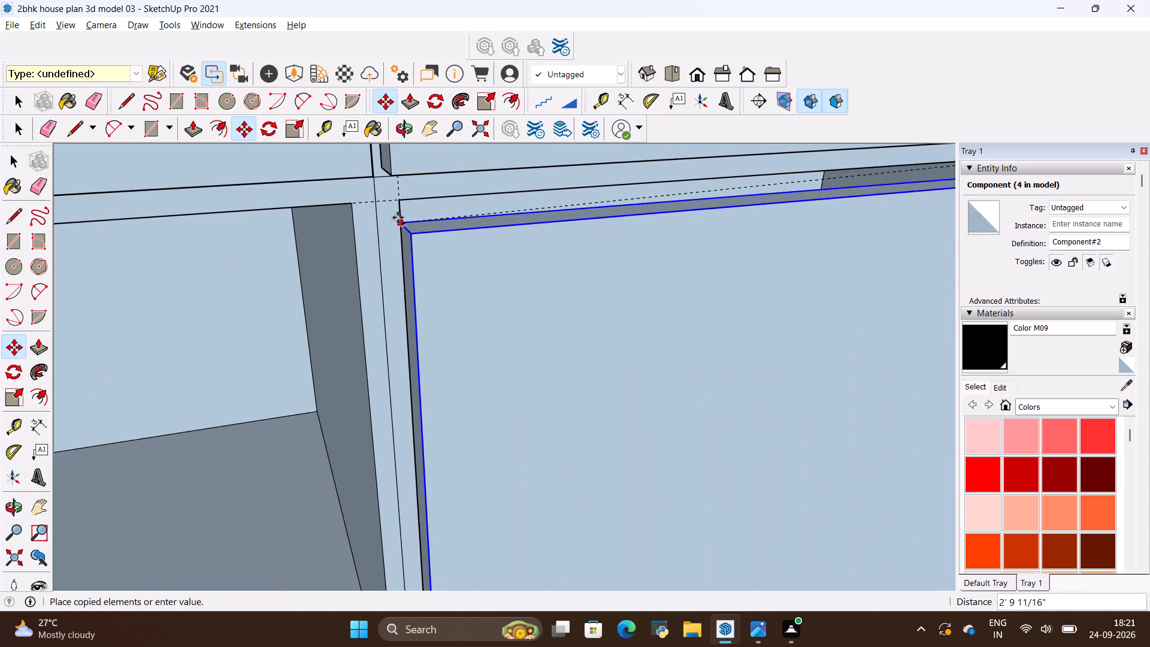
pyautogui.scroll(7, 386, 192)
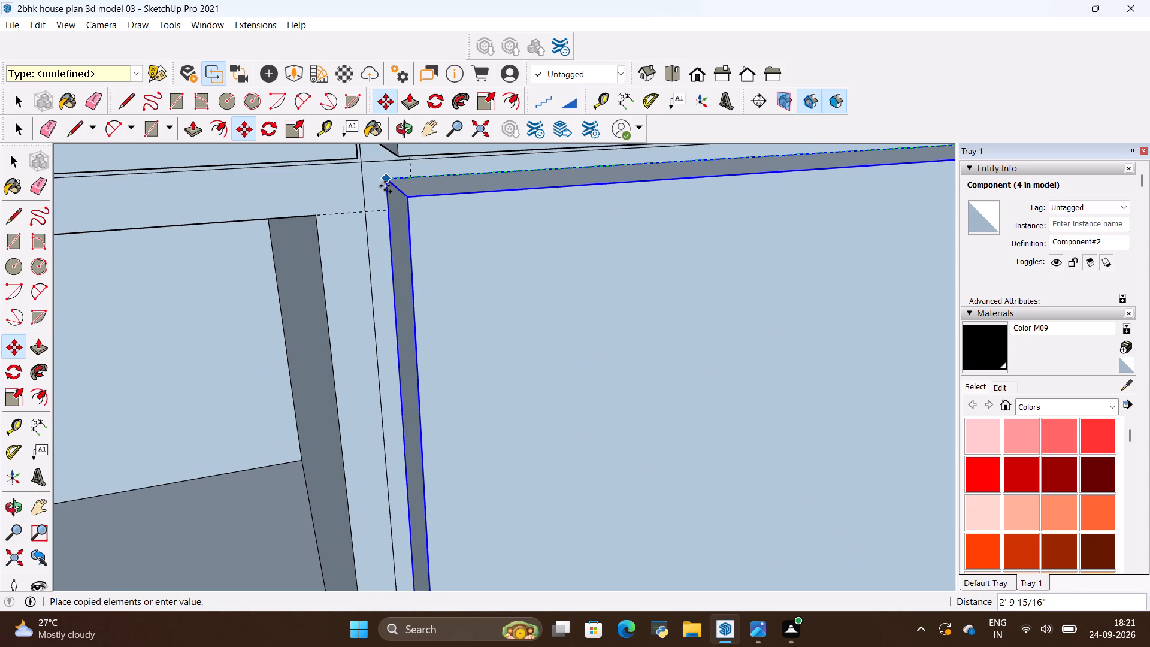
pyautogui.click(385, 186)
# Copy the lower middle drawer front about 2' 9 15/16" along the run, over the lower compartment at the run's outer end.
pyautogui.scroll(5, 380, 199)
pyautogui.click(391, 169)
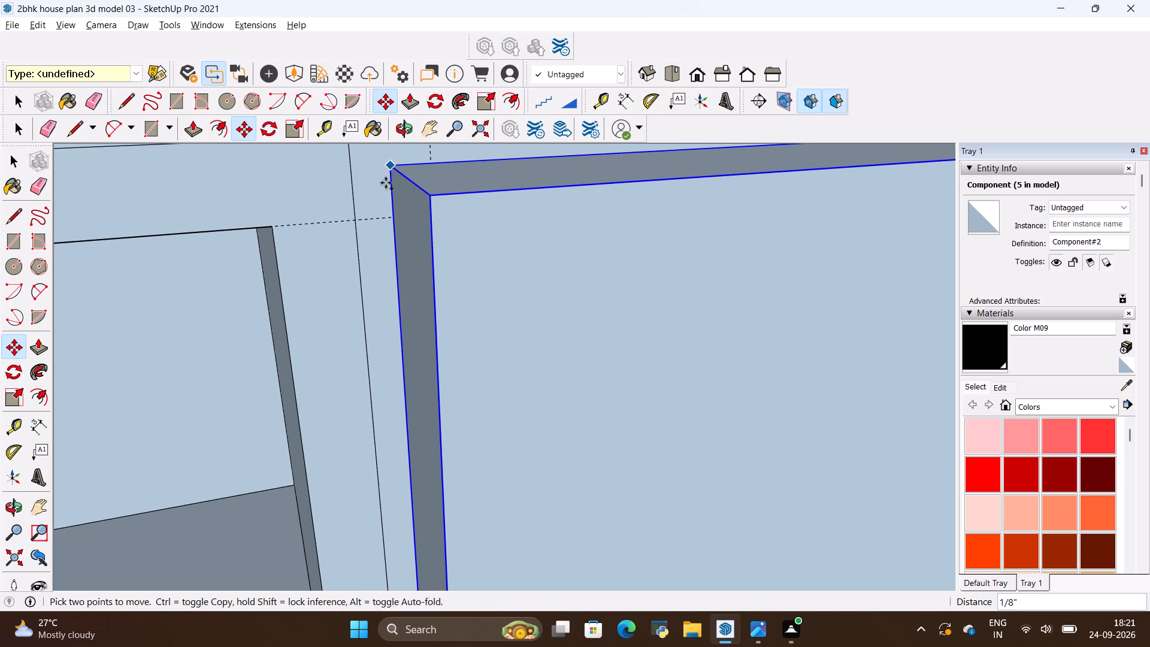
pyautogui.scroll(-19, 457, 262)
pyautogui.scroll(-5, 647, 237)
pyautogui.scroll(-2, 700, 211)
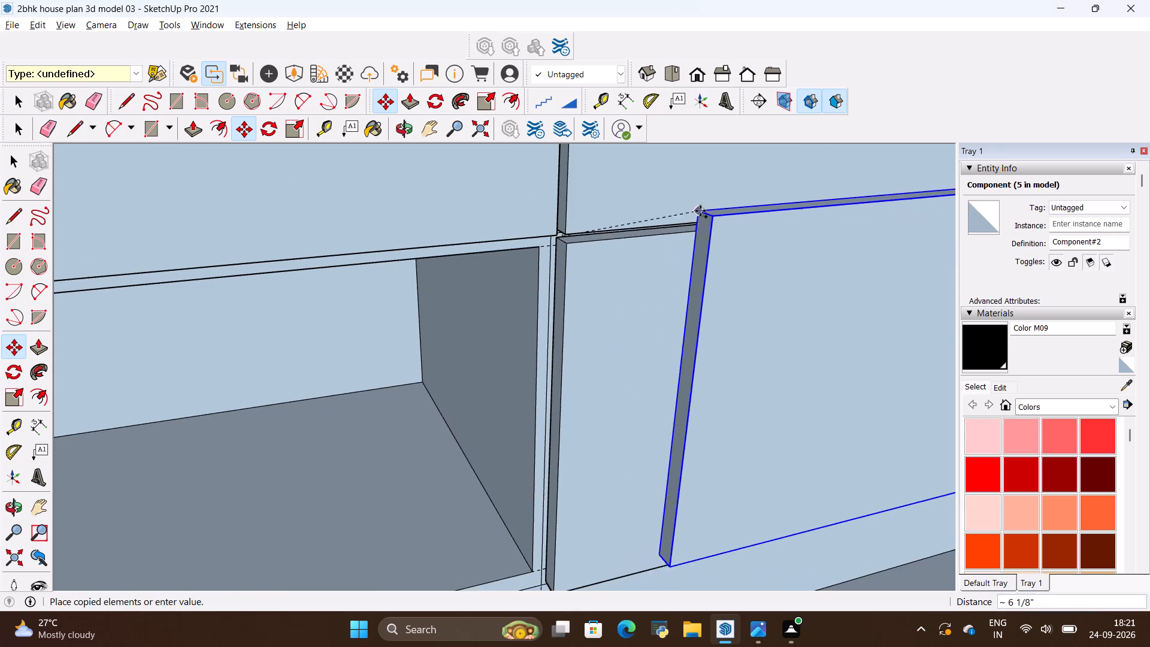
pyautogui.scroll(-10, 700, 211)
pyautogui.scroll(15, 371, 244)
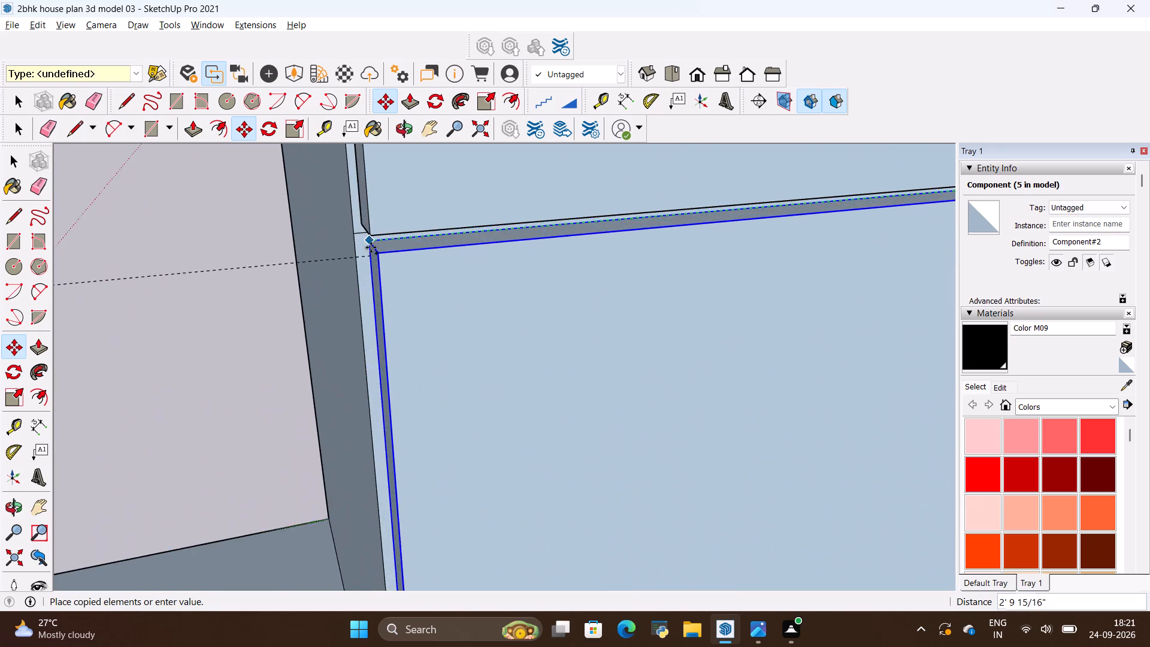
pyautogui.scroll(10, 371, 247)
pyautogui.click(364, 229)
# Open the lower drawer front component at the run's outer end for editing, with its underside in view.
pyautogui.scroll(-5, 346, 262)
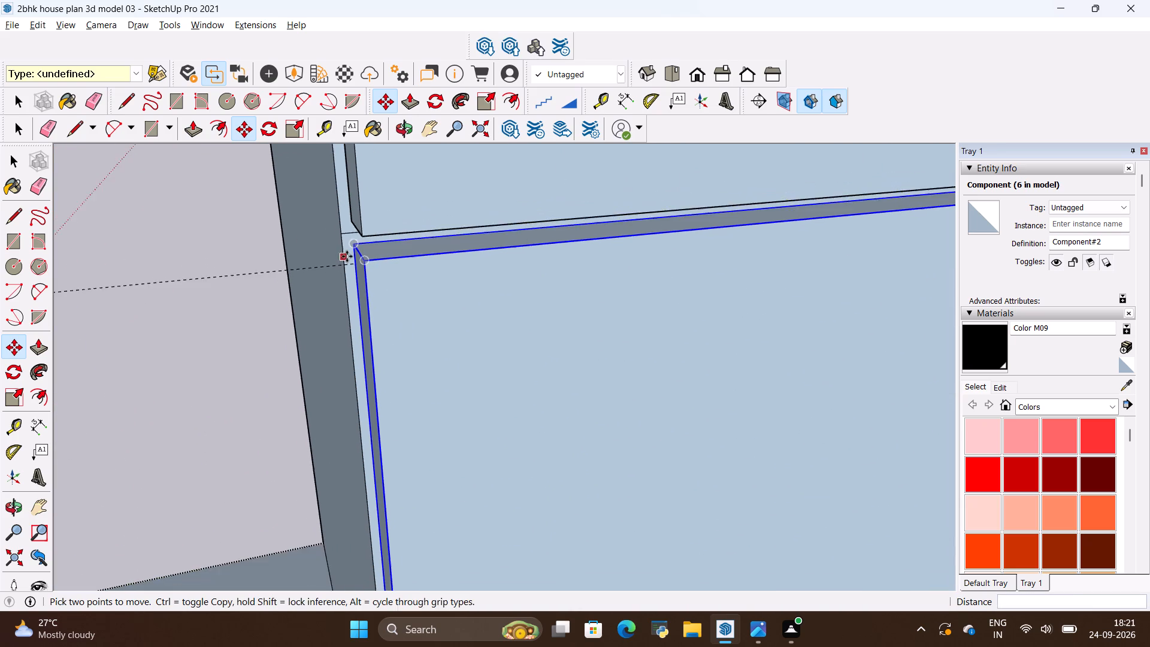
pyautogui.scroll(-20, 347, 256)
pyautogui.scroll(-1, 347, 256)
pyautogui.moveTo(503, 427); pyautogui.dragTo(474, 271, button='middle')
pyautogui.scroll(-7, 482, 370)
pyautogui.moveTo(489, 344); pyautogui.dragTo(488, 393, button='middle')
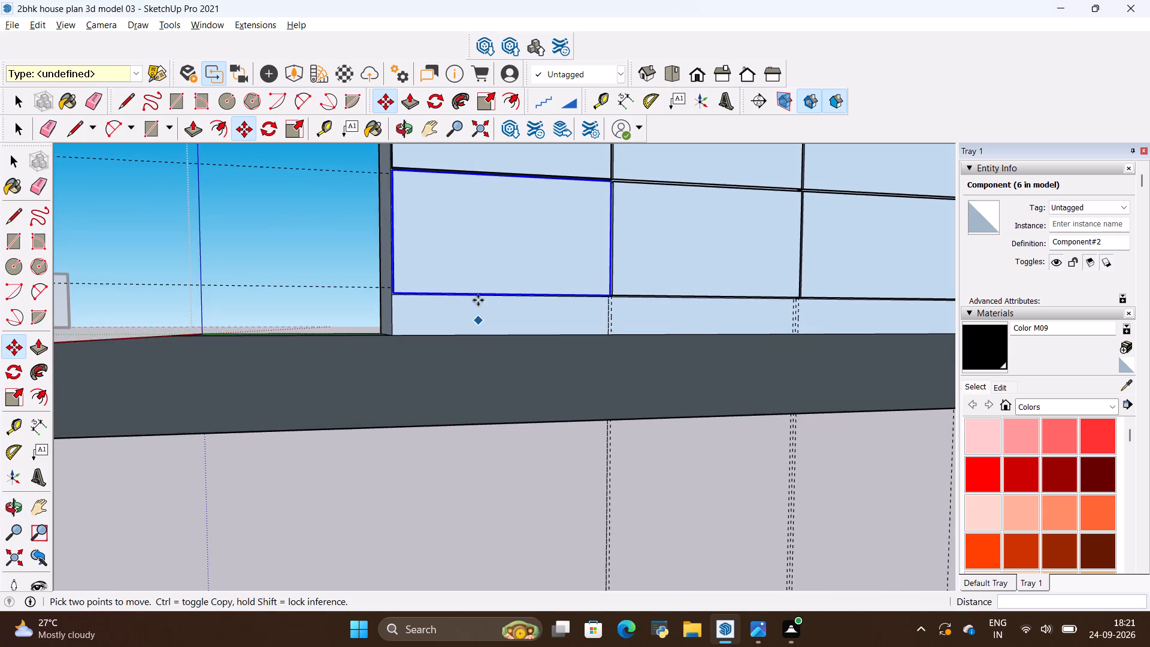
pyautogui.scroll(10, 476, 282)
pyautogui.moveTo(504, 371); pyautogui.dragTo(490, 335, button='middle')
pyautogui.scroll(4, 337, 281)
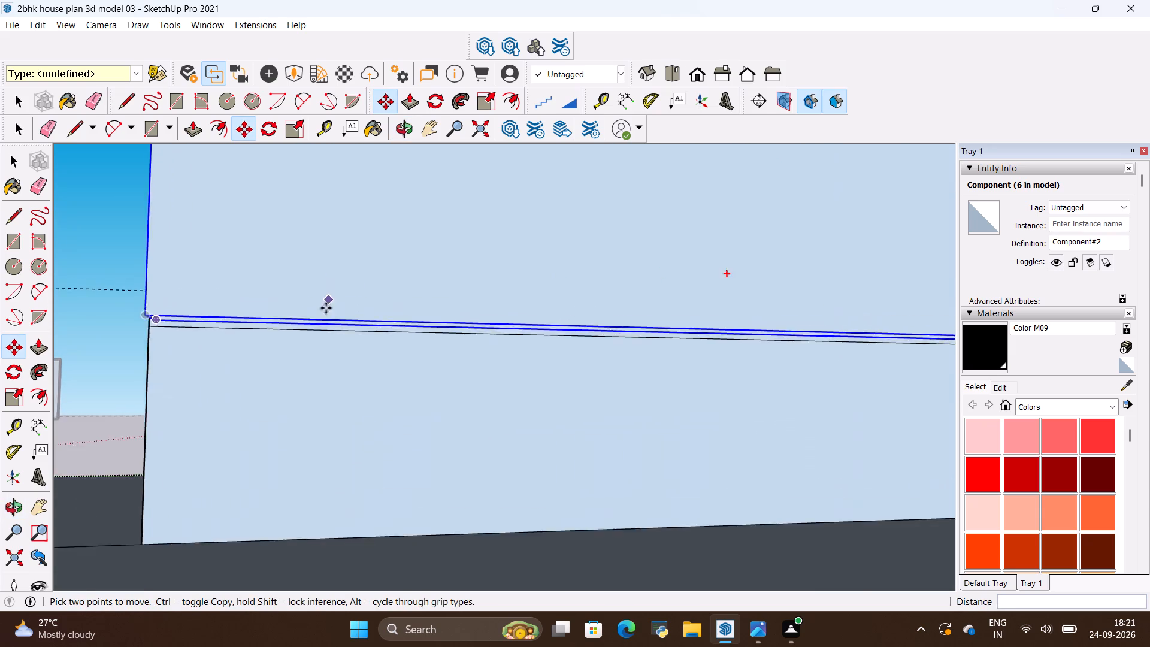
pyautogui.scroll(8, 326, 308)
pyautogui.scroll(-6, 416, 374)
pyautogui.moveTo(441, 385); pyautogui.dragTo(450, 379, button='middle')
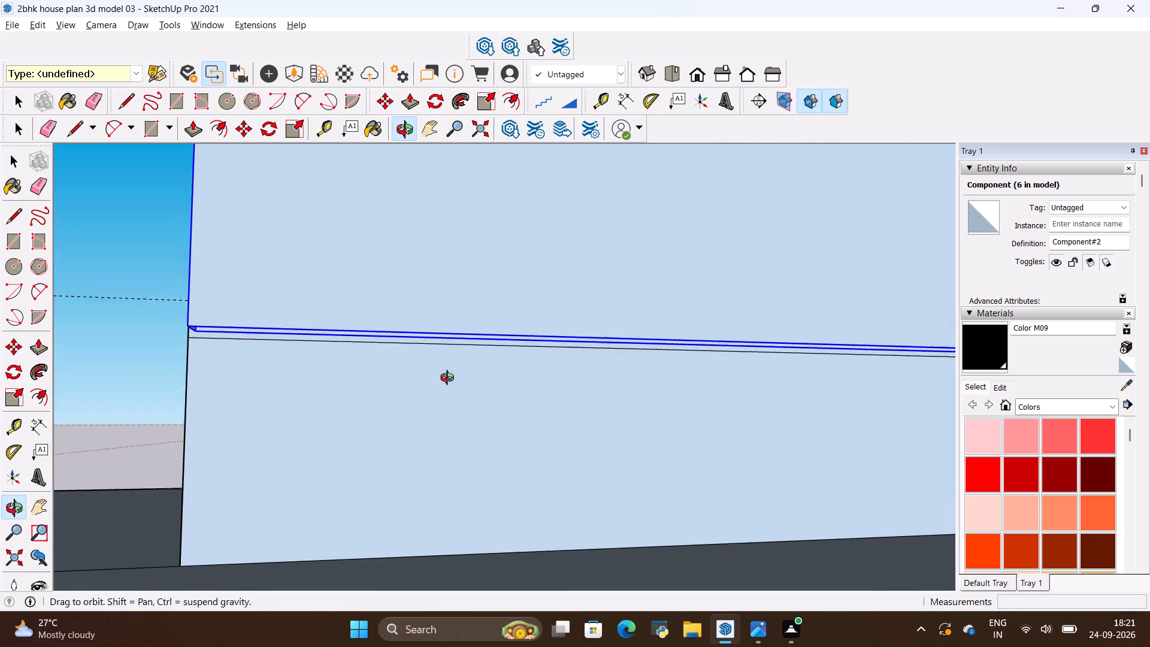
pyautogui.moveTo(450, 379); pyautogui.dragTo(443, 359, button='middle')
pyautogui.press('space')
pyautogui.doubleClick(432, 282)
# Close the drawer front's open underside with a 1" by about 2' 9 5/8" rectangle between opposite bottom corners, and leave component editing.
pyautogui.scroll(2, 268, 304)
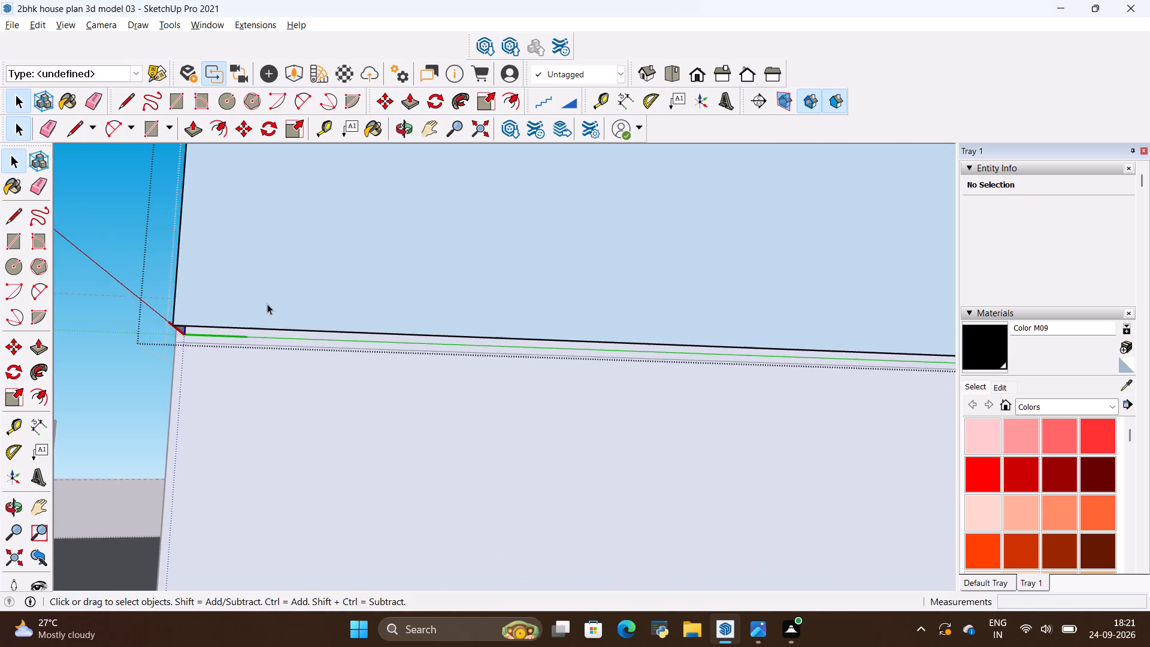
pyautogui.scroll(4, 267, 304)
pyautogui.moveTo(205, 363); pyautogui.dragTo(245, 300, button='middle')
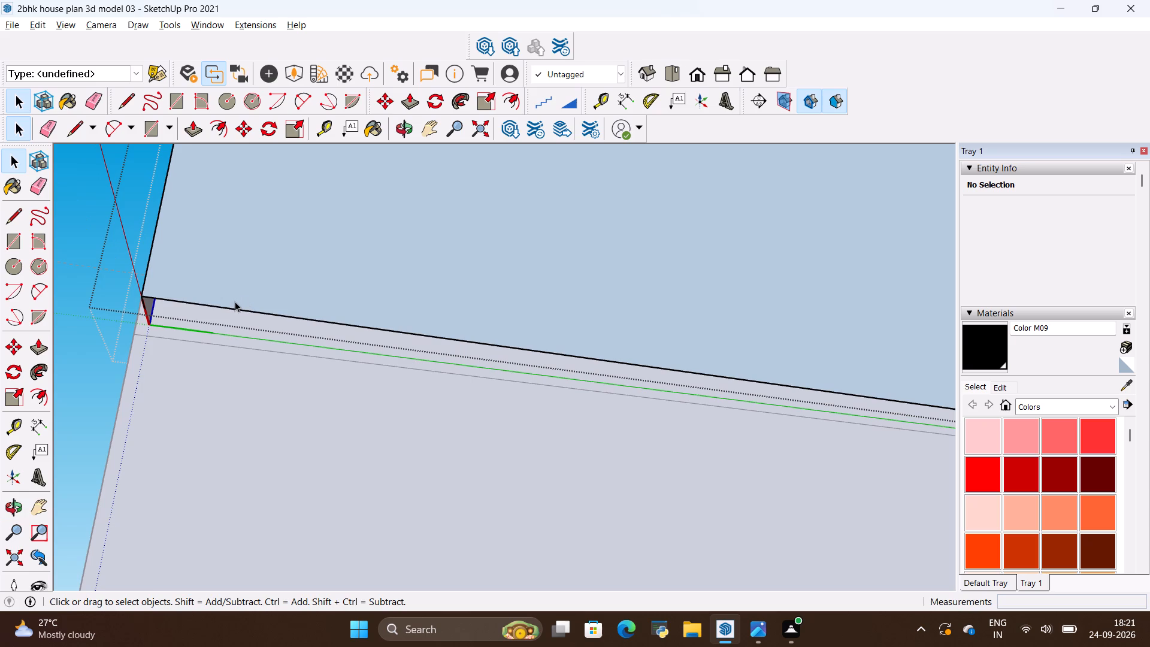
pyautogui.press('r')
pyautogui.scroll(8, 173, 303)
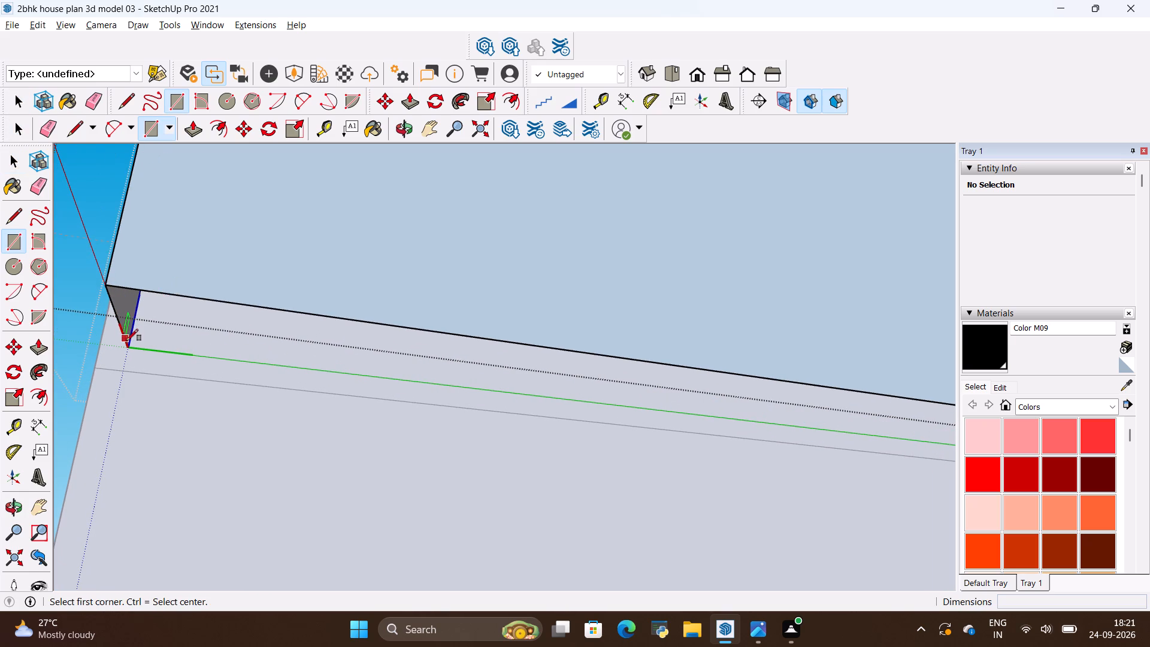
pyautogui.click(129, 342)
pyautogui.scroll(-11, 282, 322)
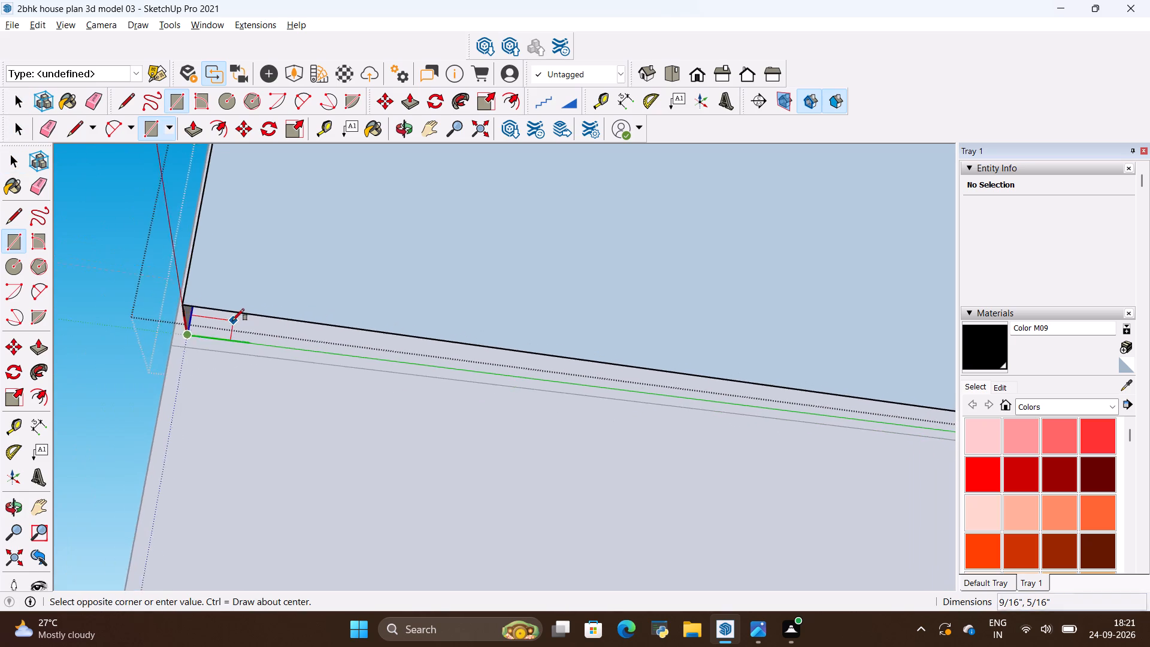
pyautogui.scroll(-7, 232, 321)
pyautogui.moveTo(229, 320); pyautogui.dragTo(227, 346, button='middle')
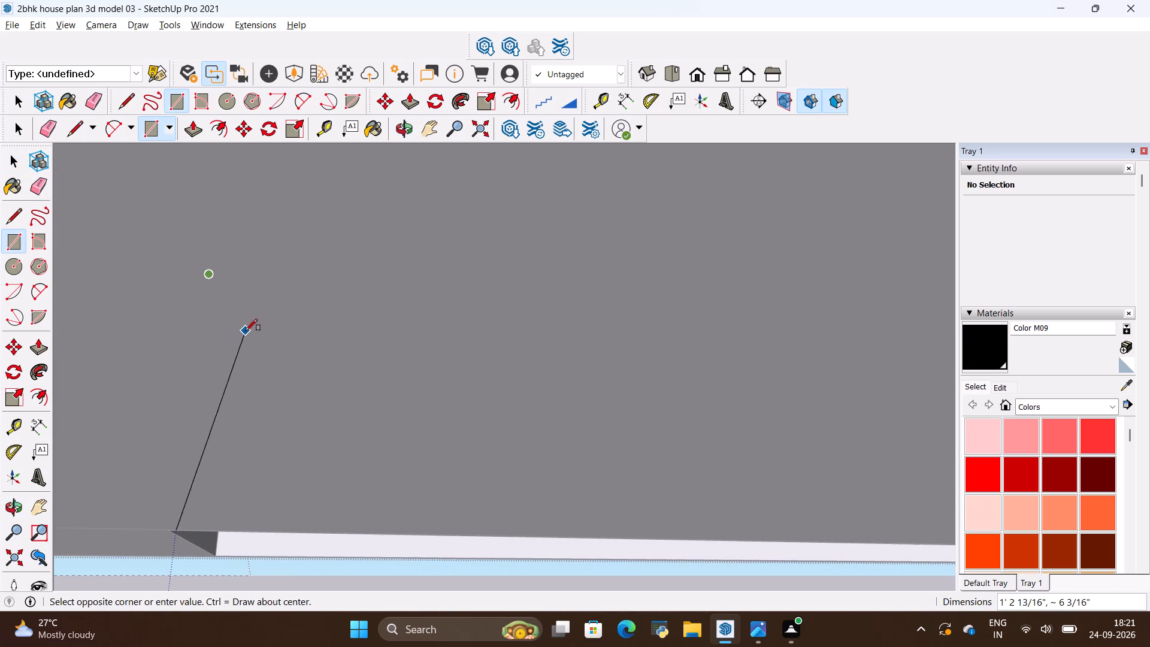
pyautogui.moveTo(246, 331); pyautogui.dragTo(208, 437, button='middle')
pyautogui.scroll(1, 742, 297)
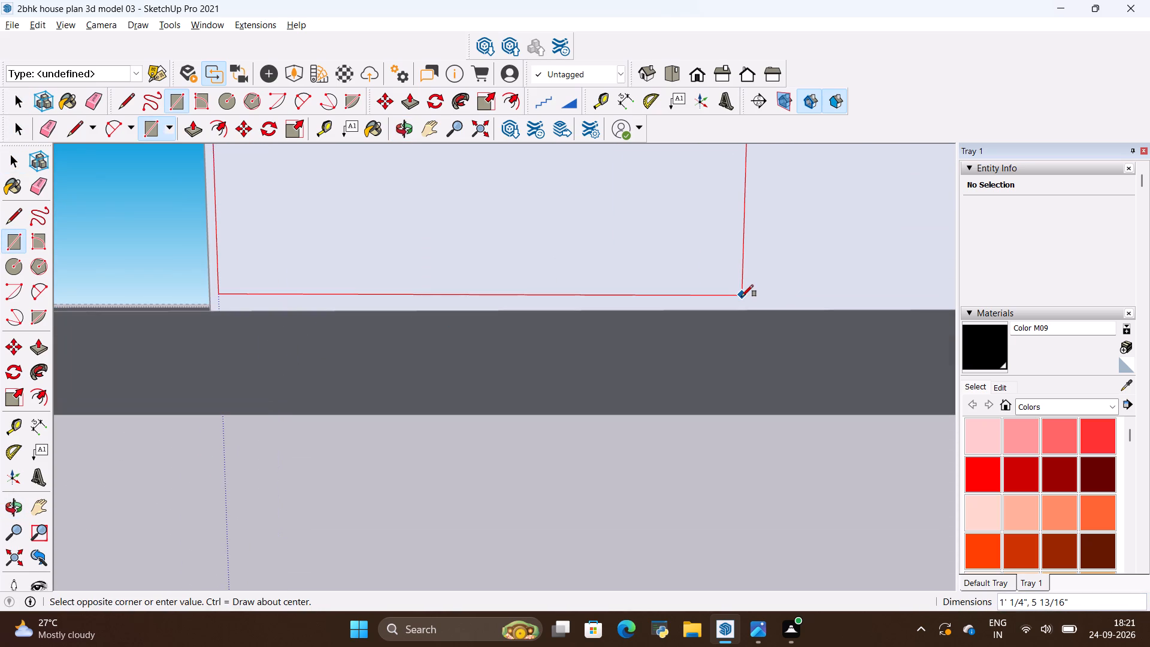
pyautogui.keyDown('shift'); pyautogui.moveTo(742, 297); pyautogui.dragTo(396, 453, button='middle'); pyautogui.keyUp('shift')
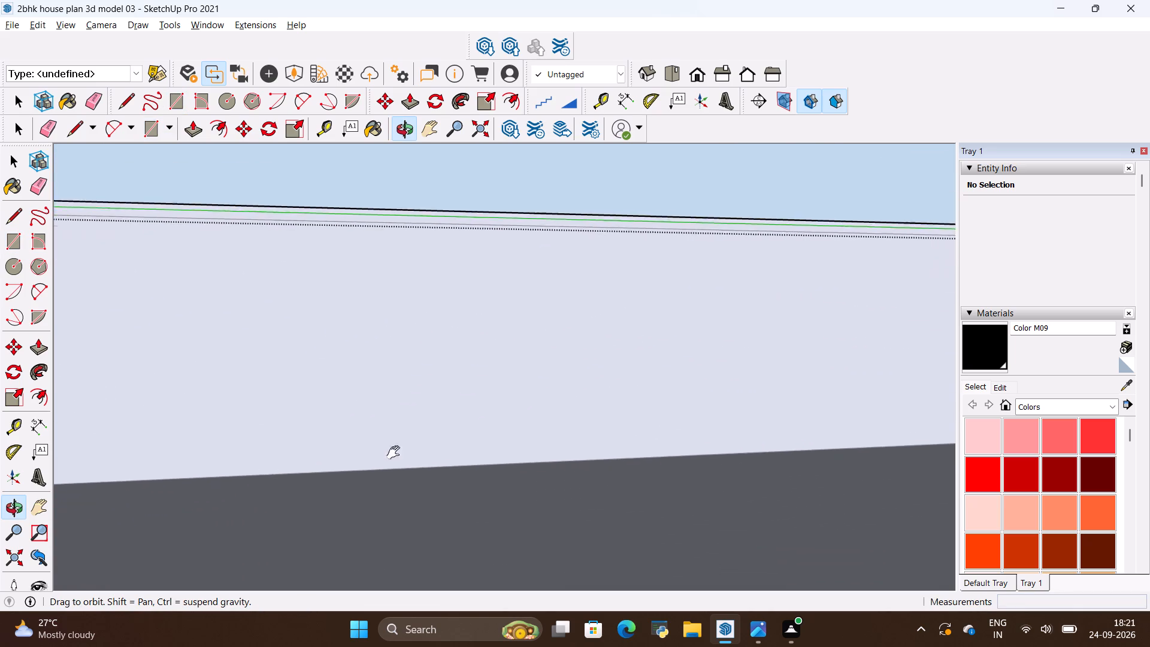
pyautogui.keyDown('shift'); pyautogui.moveTo(396, 453); pyautogui.dragTo(102, 465, button='middle'); pyautogui.keyUp('shift')
pyautogui.scroll(5, 904, 228)
pyautogui.moveTo(842, 311); pyautogui.dragTo(840, 223, button='middle')
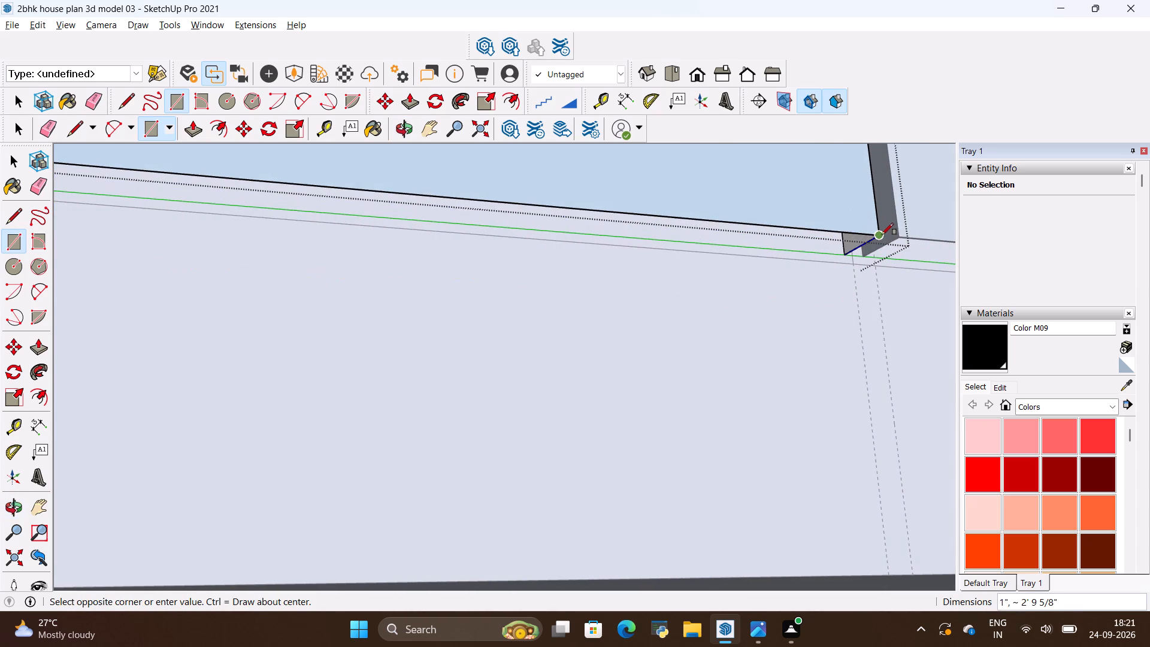
pyautogui.click(880, 234)
pyautogui.scroll(-6, 643, 298)
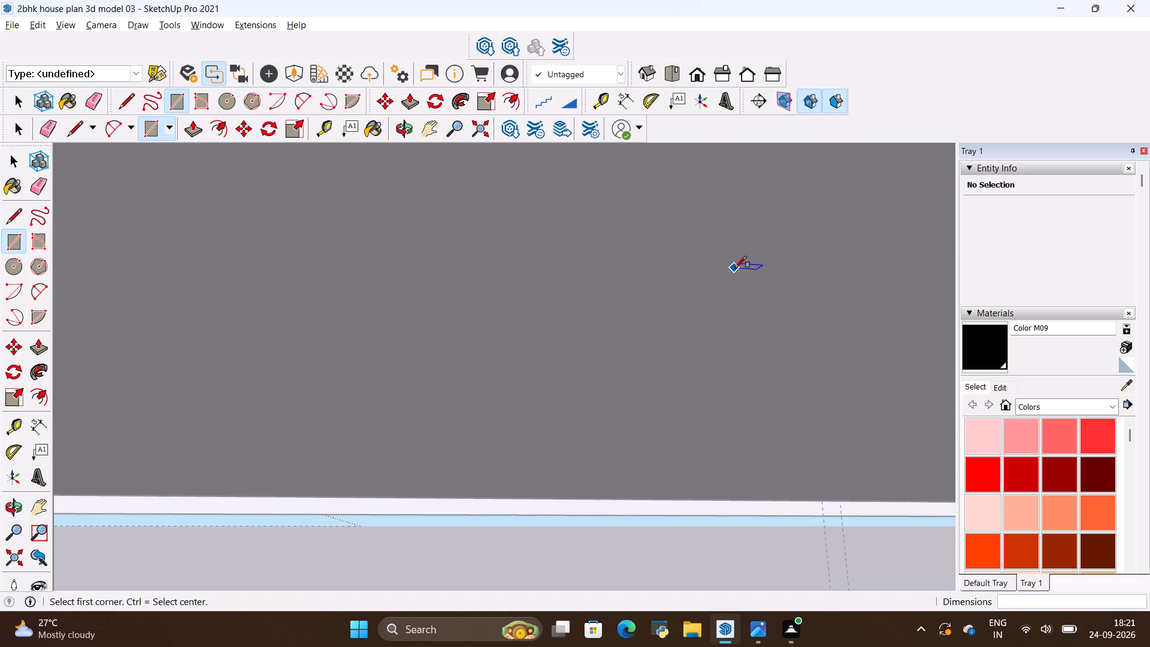
pyautogui.keyDown('shift'); pyautogui.moveTo(776, 254); pyautogui.dragTo(540, 470, button='middle'); pyautogui.keyUp('shift')
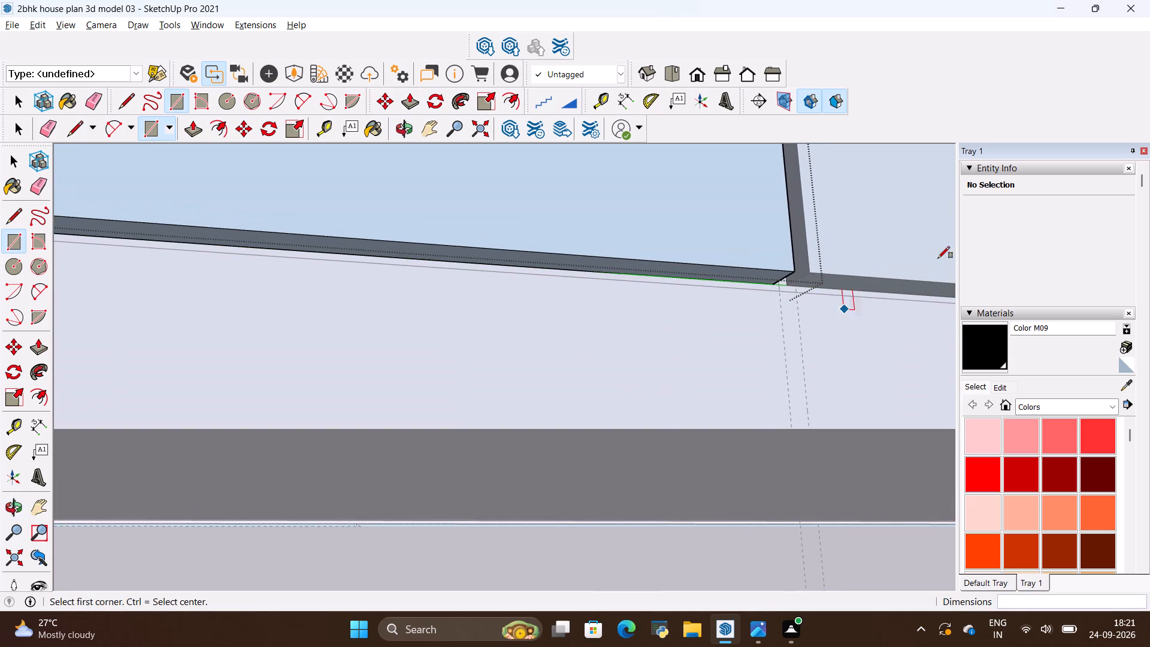
pyautogui.scroll(9, 915, 240)
pyautogui.scroll(-4, 808, 264)
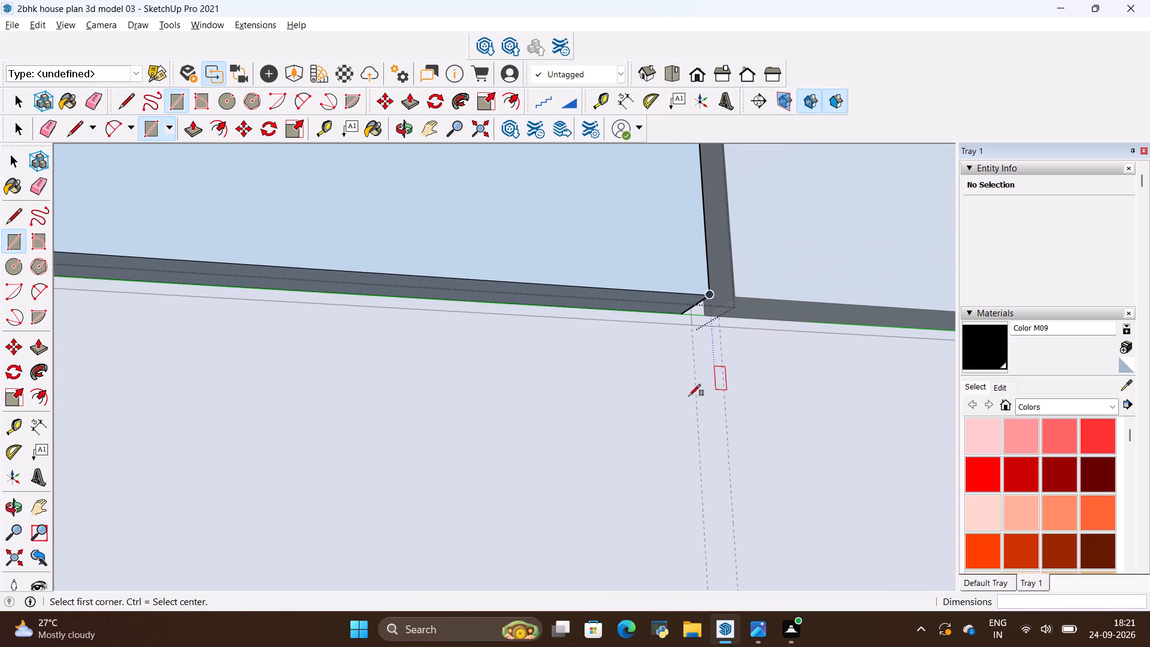
pyautogui.press('space')
pyautogui.click(653, 402)
pyautogui.scroll(4, 703, 262)
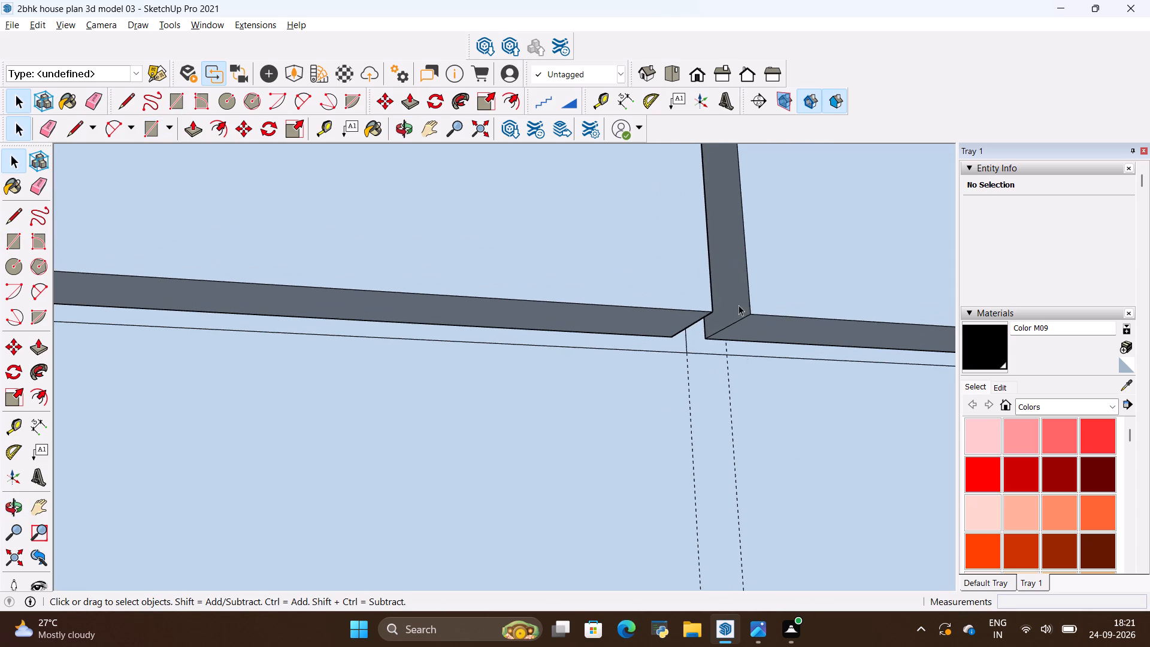
# Examine the finished drawer fronts, the gaps between them and the bare front of the adjoining cabinet run.
pyautogui.scroll(-15, 756, 339)
pyautogui.scroll(-7, 756, 341)
pyautogui.keyDown('shift'); pyautogui.moveTo(739, 279); pyautogui.dragTo(718, 337, button='middle'); pyautogui.keyUp('shift')
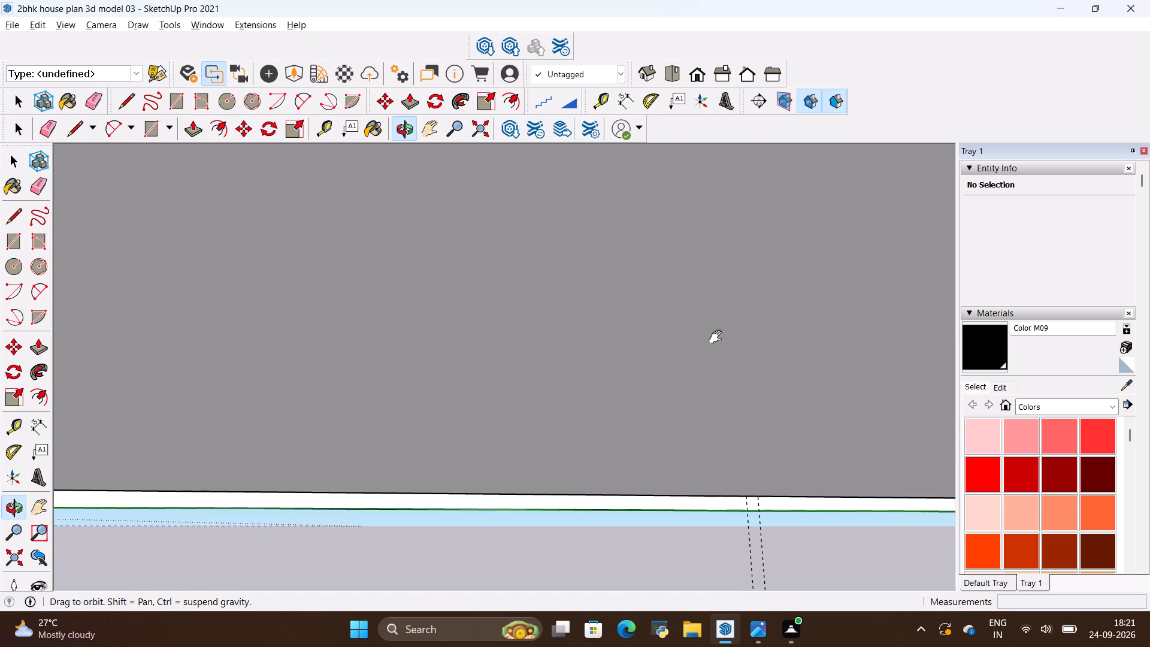
pyautogui.keyDown('shift'); pyautogui.moveTo(718, 337); pyautogui.dragTo(621, 560, button='middle'); pyautogui.keyUp('shift')
pyautogui.scroll(-7, 621, 332)
pyautogui.keyDown('shift'); pyautogui.moveTo(633, 318); pyautogui.dragTo(510, 551, button='middle'); pyautogui.keyUp('shift')
pyautogui.moveTo(616, 281); pyautogui.dragTo(503, 470, button='middle')
pyautogui.scroll(-13, 576, 357)
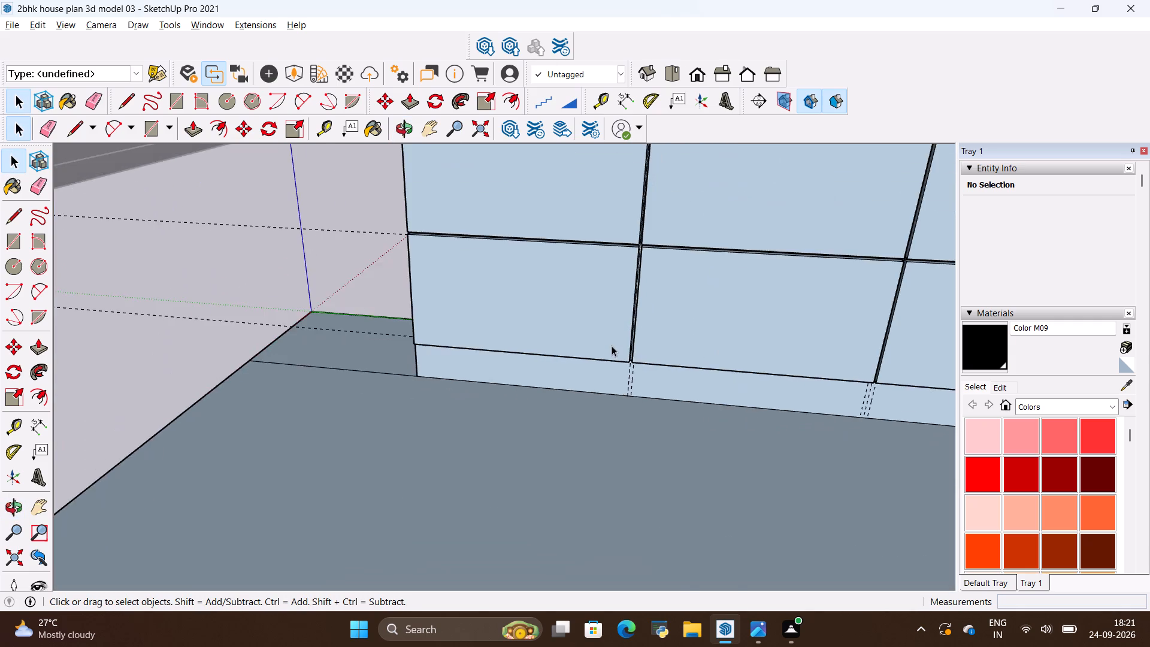
pyautogui.scroll(-8, 612, 346)
pyautogui.scroll(10, 874, 231)
pyautogui.scroll(1, 619, 309)
pyautogui.scroll(-6, 520, 279)
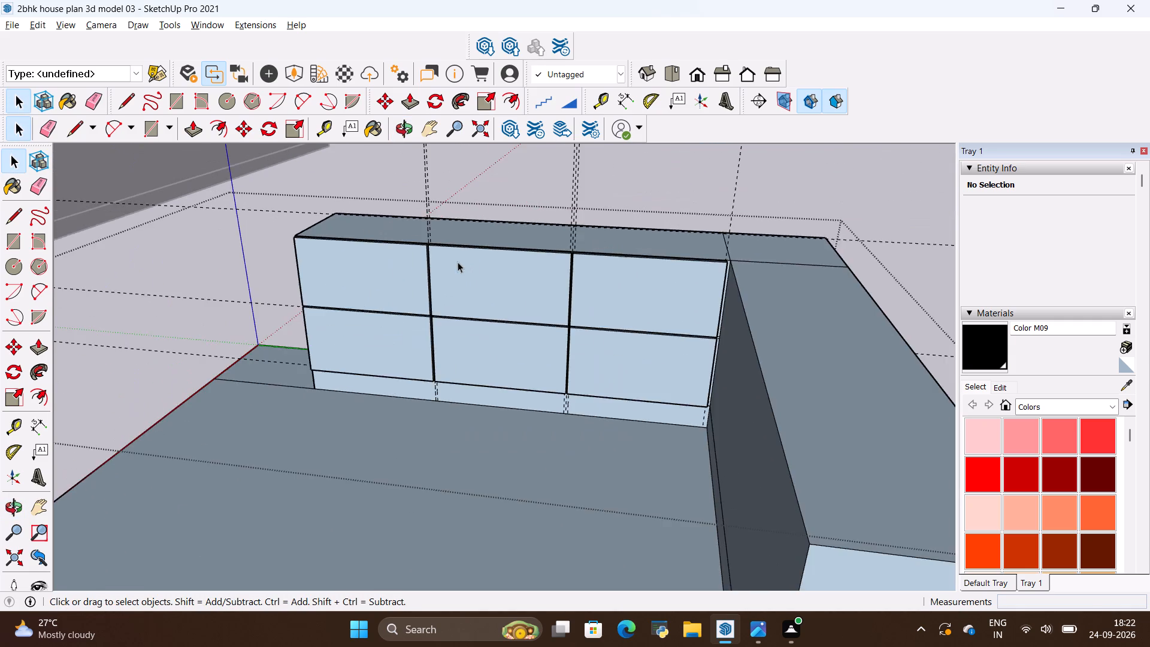
pyautogui.scroll(-4, 456, 262)
pyautogui.moveTo(337, 307); pyautogui.dragTo(676, 319, button='middle')
pyautogui.moveTo(674, 313); pyautogui.dragTo(619, 295, button='middle')
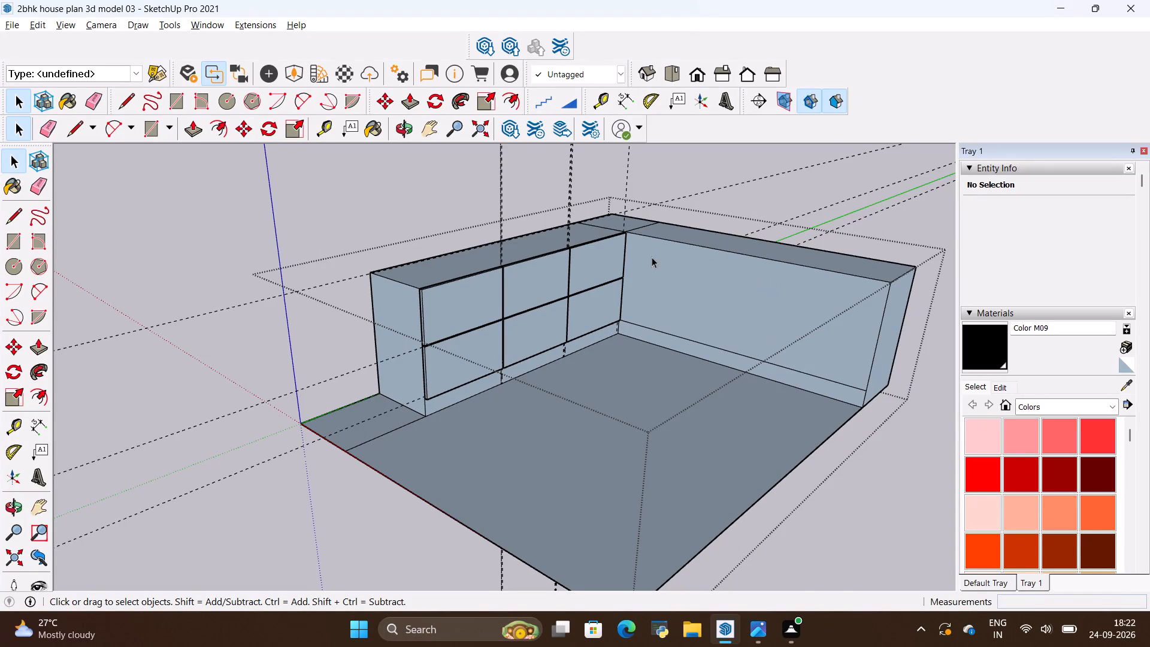
pyautogui.scroll(10, 652, 257)
pyautogui.scroll(-5, 482, 245)
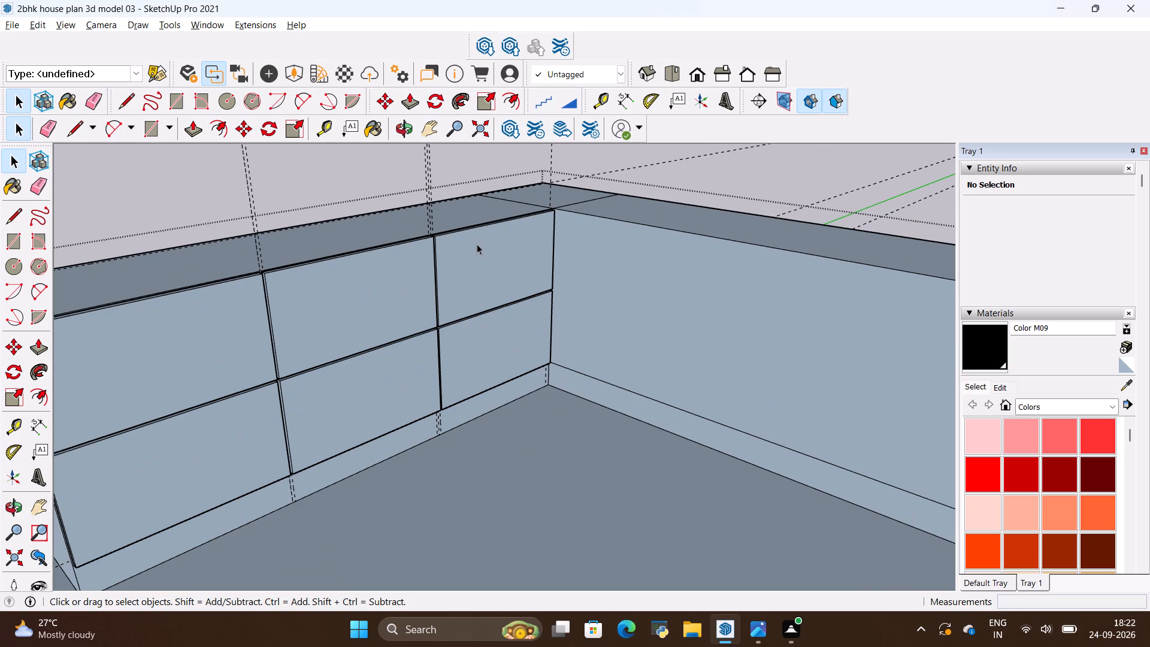
pyautogui.scroll(-5, 476, 243)
pyautogui.scroll(2, 290, 280)
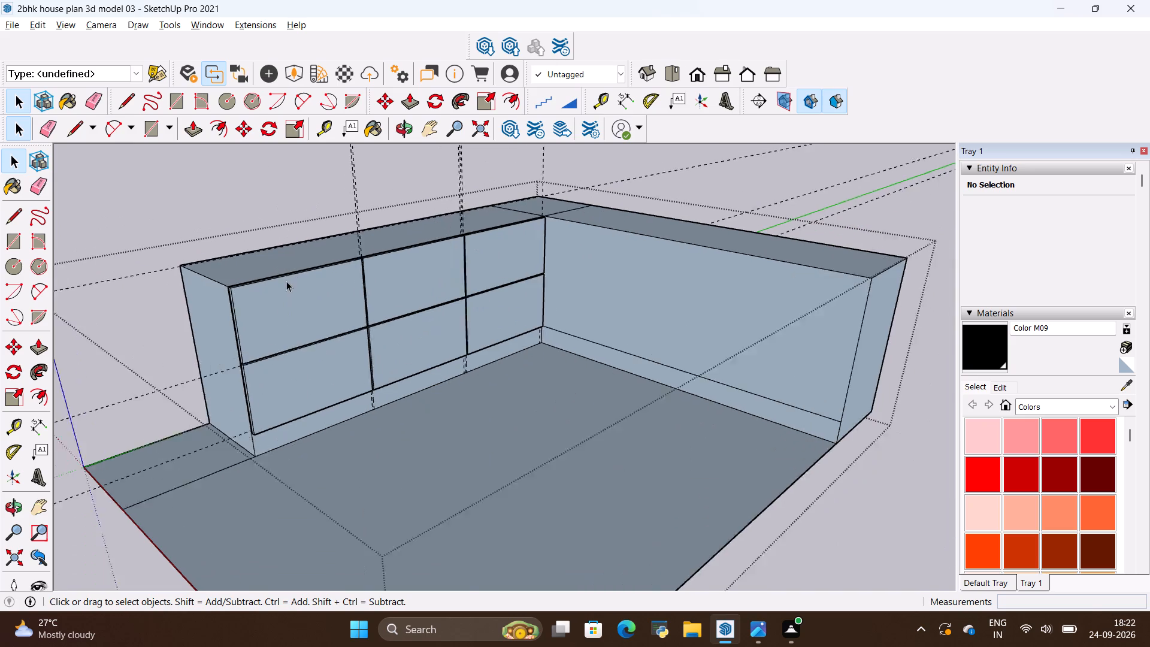
pyautogui.scroll(7, 286, 281)
pyautogui.scroll(-12, 277, 289)
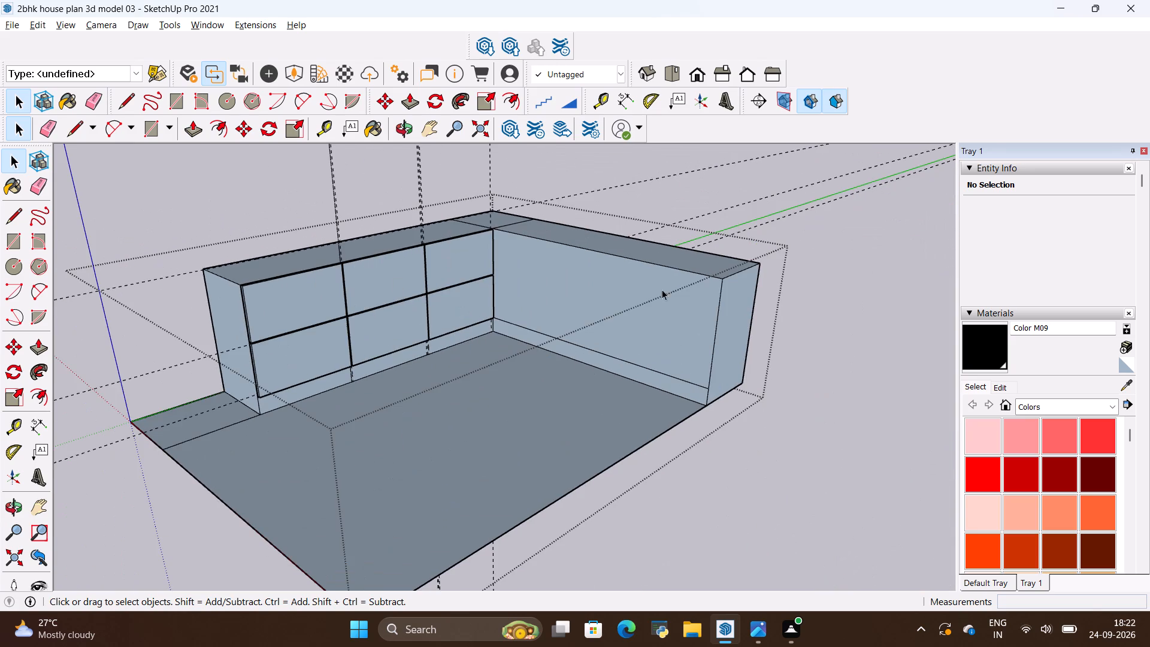
pyautogui.scroll(9, 677, 283)
pyautogui.scroll(1, 408, 269)
pyautogui.moveTo(408, 270); pyautogui.dragTo(646, 338, button='middle')
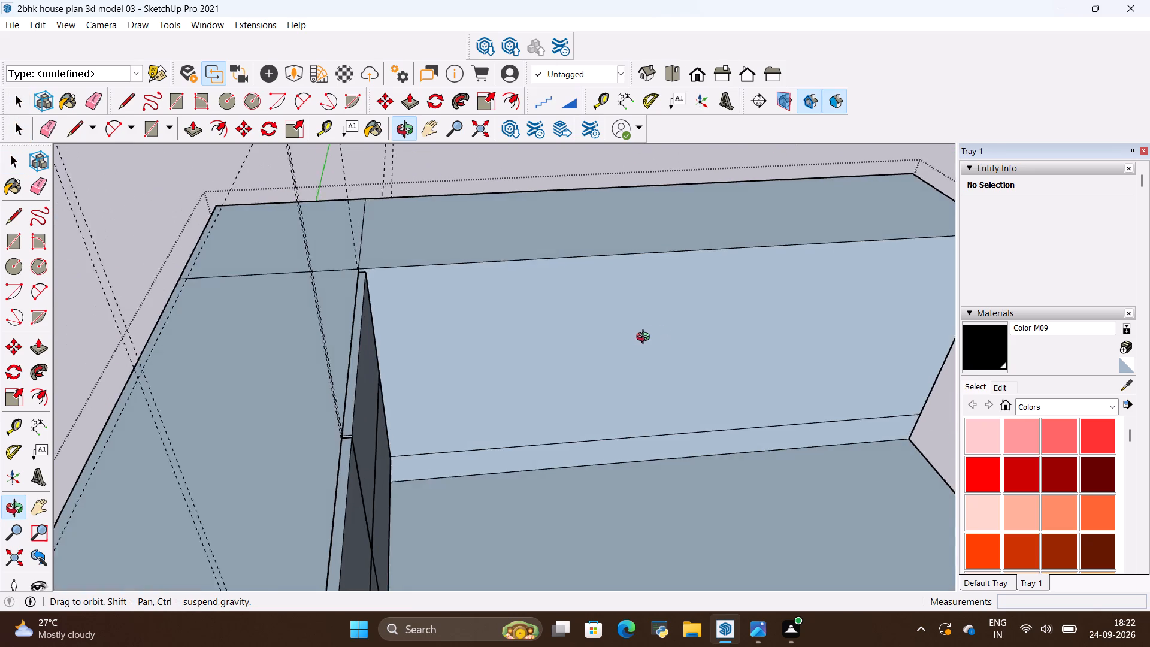
pyautogui.moveTo(646, 338); pyautogui.dragTo(417, 343, button='middle')
pyautogui.scroll(9, 152, 338)
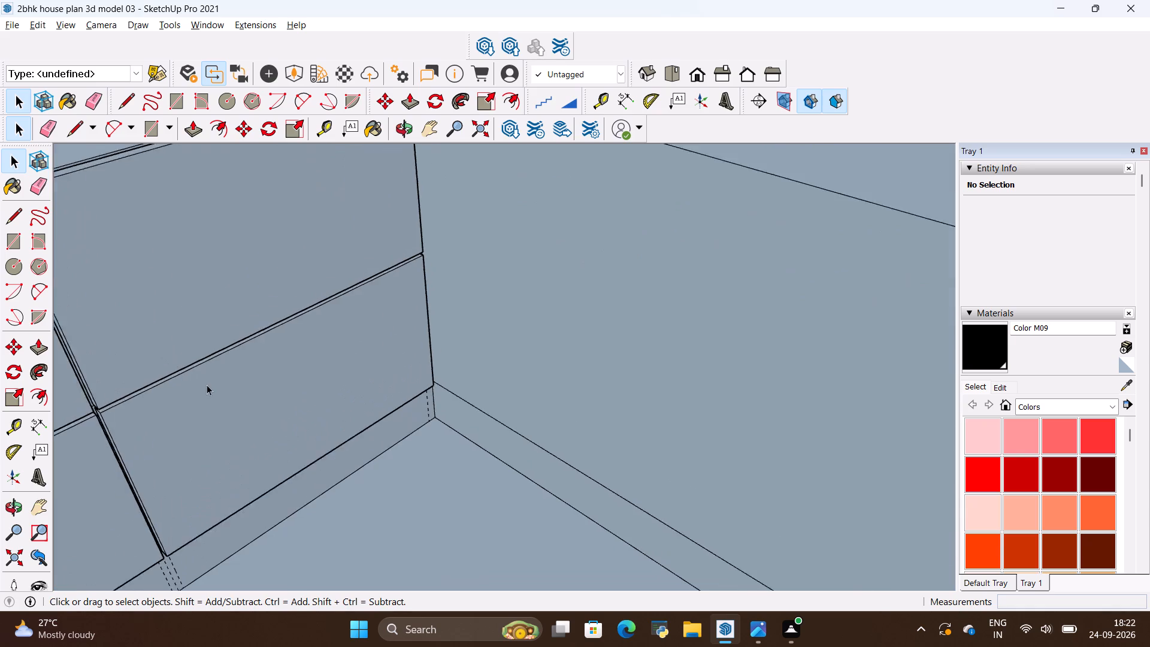
pyautogui.scroll(8, 207, 385)
pyautogui.scroll(-6, 640, 280)
pyautogui.moveTo(292, 332); pyautogui.dragTo(198, 252, button='middle')
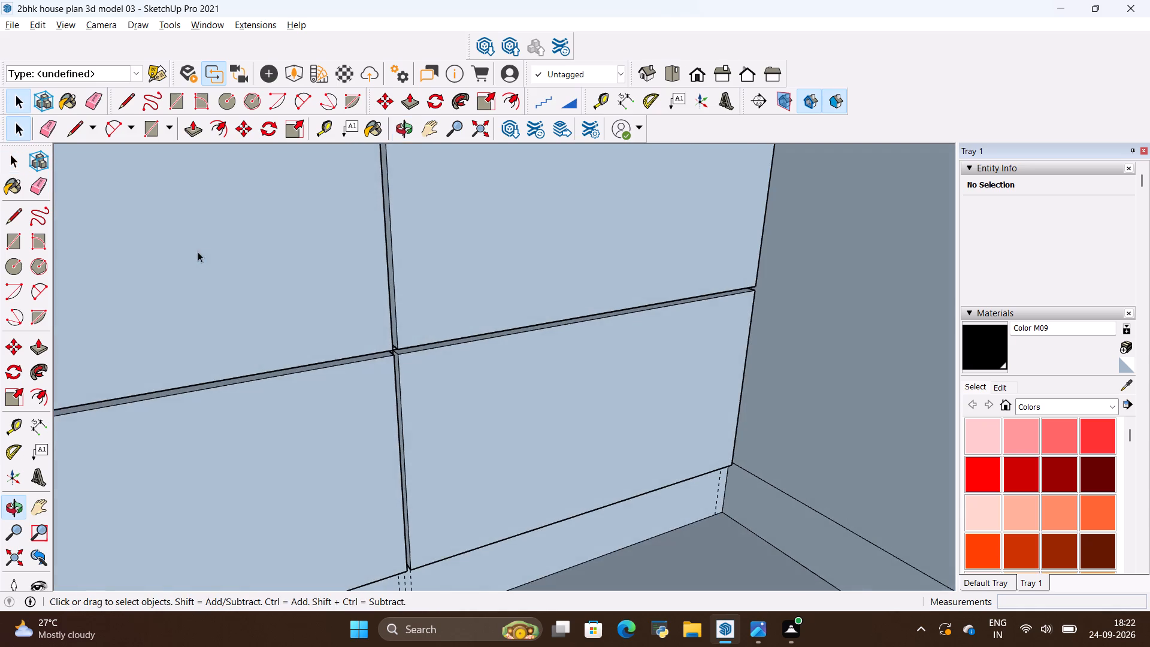
pyautogui.moveTo(421, 332); pyautogui.dragTo(337, 209, button='middle')
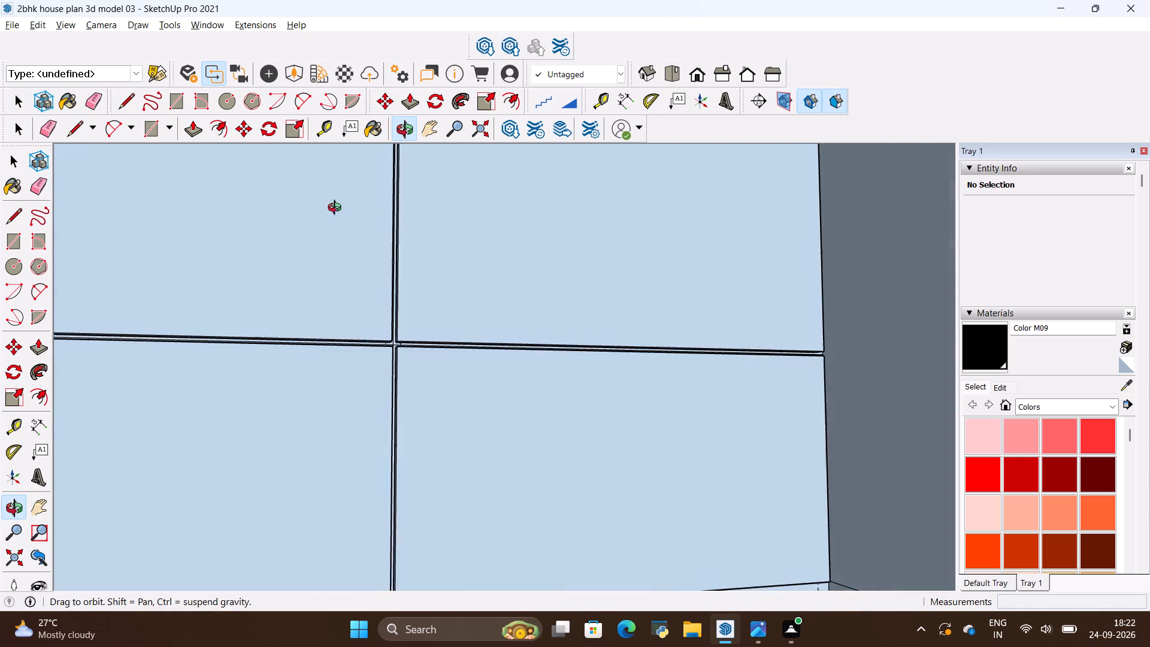
pyautogui.moveTo(337, 209); pyautogui.dragTo(477, 396, button='middle')
pyautogui.scroll(-12, 500, 370)
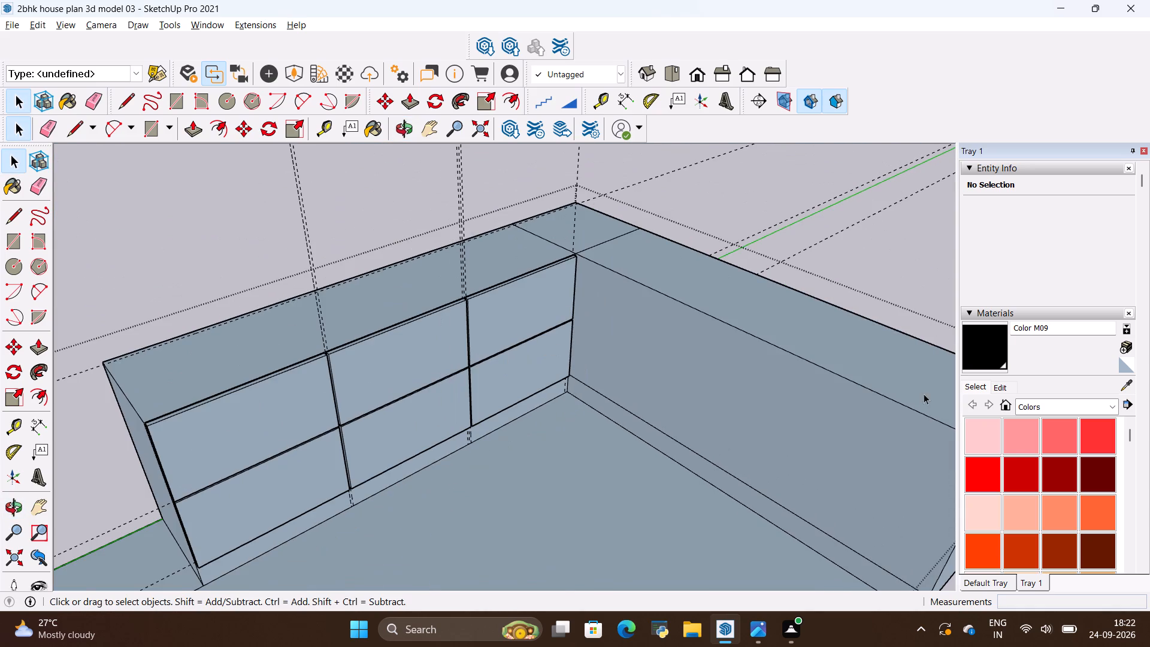
pyautogui.scroll(-6, 583, 323)
pyautogui.scroll(4, 790, 456)
pyautogui.scroll(1, 643, 446)
pyautogui.moveTo(643, 446); pyautogui.dragTo(689, 446, button='middle')
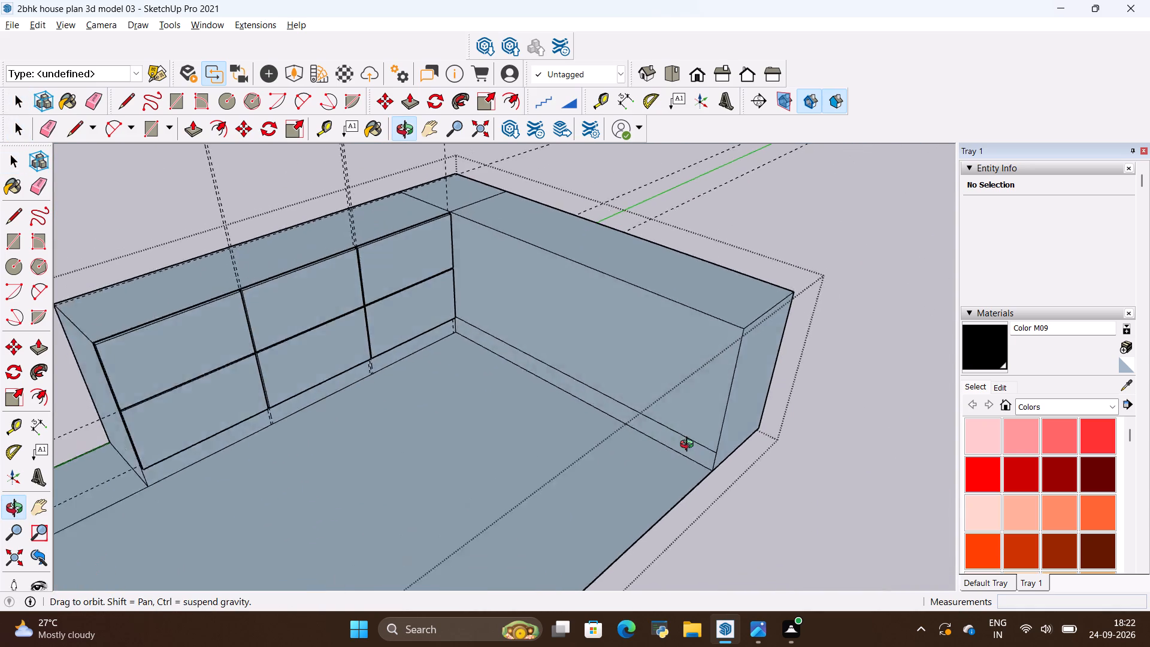
pyautogui.moveTo(689, 446); pyautogui.dragTo(793, 434, button='middle')
pyautogui.scroll(6, 553, 304)
pyautogui.scroll(-3, 493, 315)
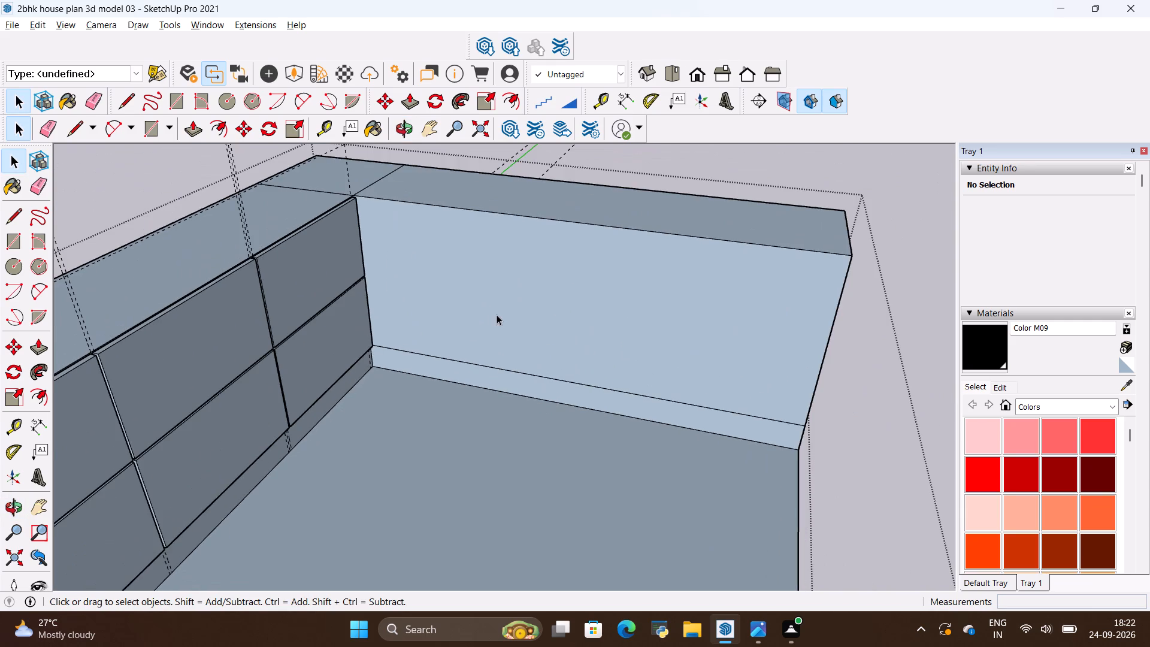
# Measure the adjoining cabinet run's length from the inner corner edge beside the drawer fronts to its far end.
pyautogui.moveTo(491, 315); pyautogui.dragTo(345, 323, button='middle')
pyautogui.scroll(3, 387, 240)
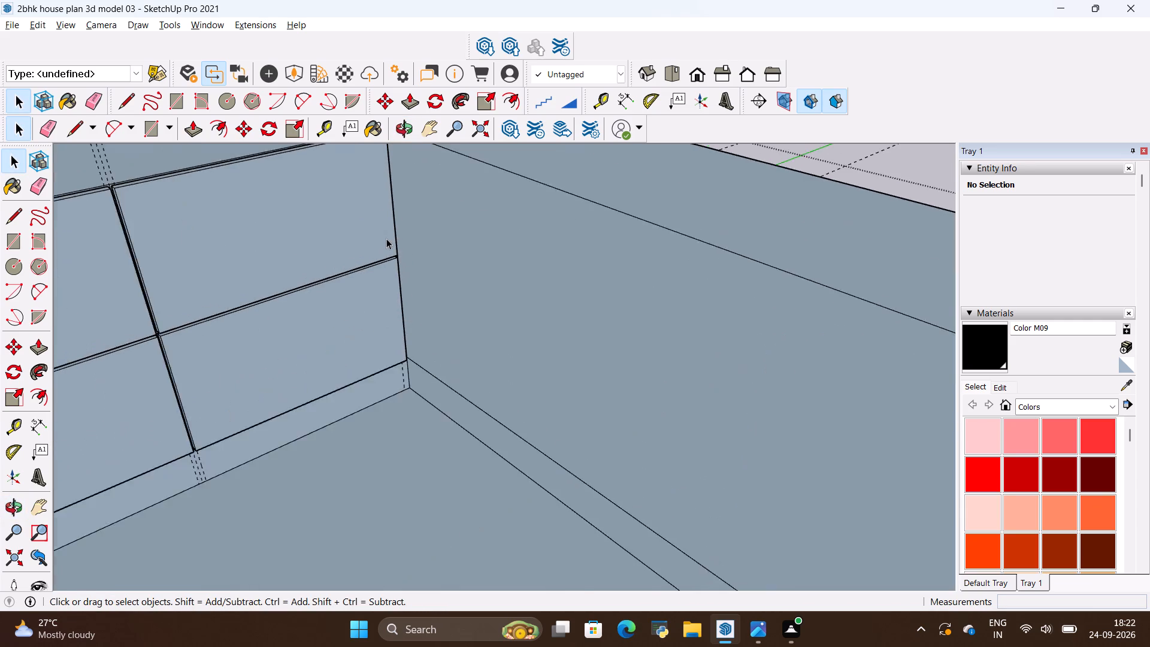
pyautogui.scroll(6, 386, 238)
pyautogui.moveTo(389, 238); pyautogui.dragTo(308, 271, button='middle')
pyautogui.scroll(5, 319, 235)
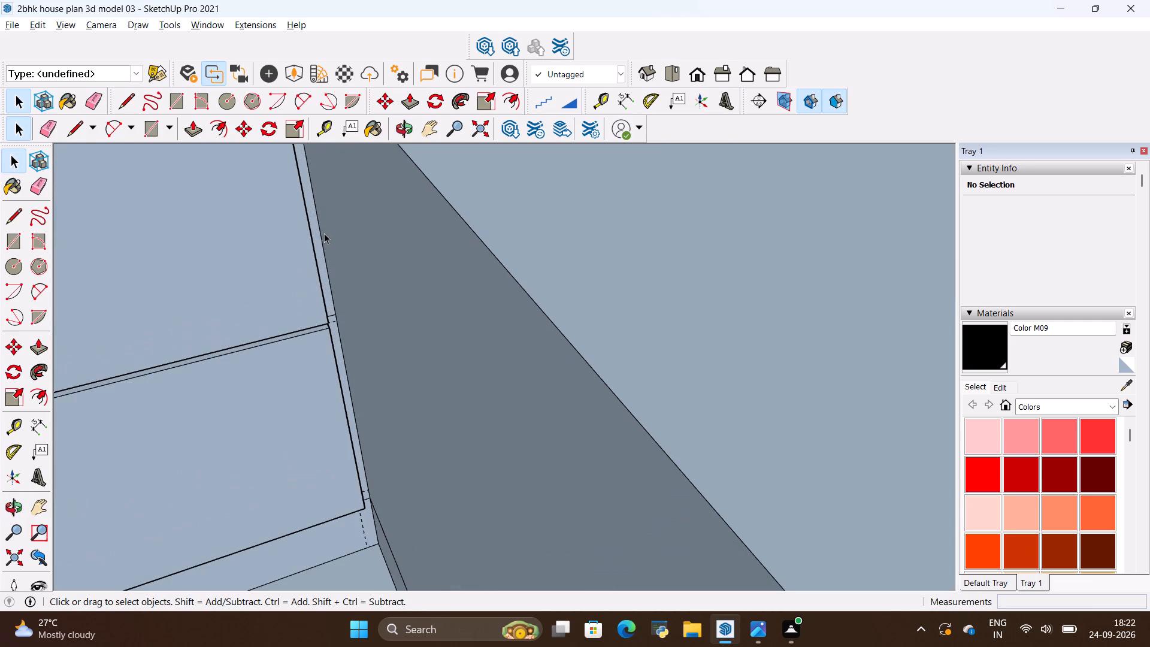
pyautogui.press('t')
pyautogui.moveTo(319, 231); pyautogui.dragTo(321, 236)
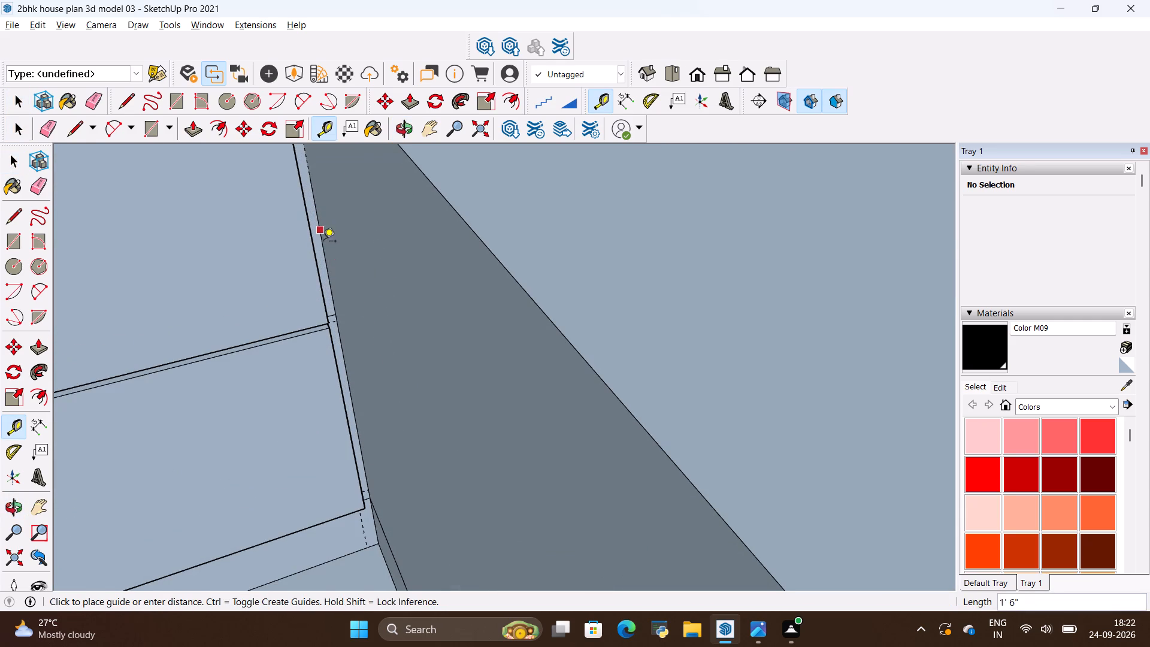
pyautogui.scroll(-6, 392, 295)
pyautogui.moveTo(400, 328); pyautogui.dragTo(554, 309, button='middle')
pyautogui.scroll(-9, 490, 300)
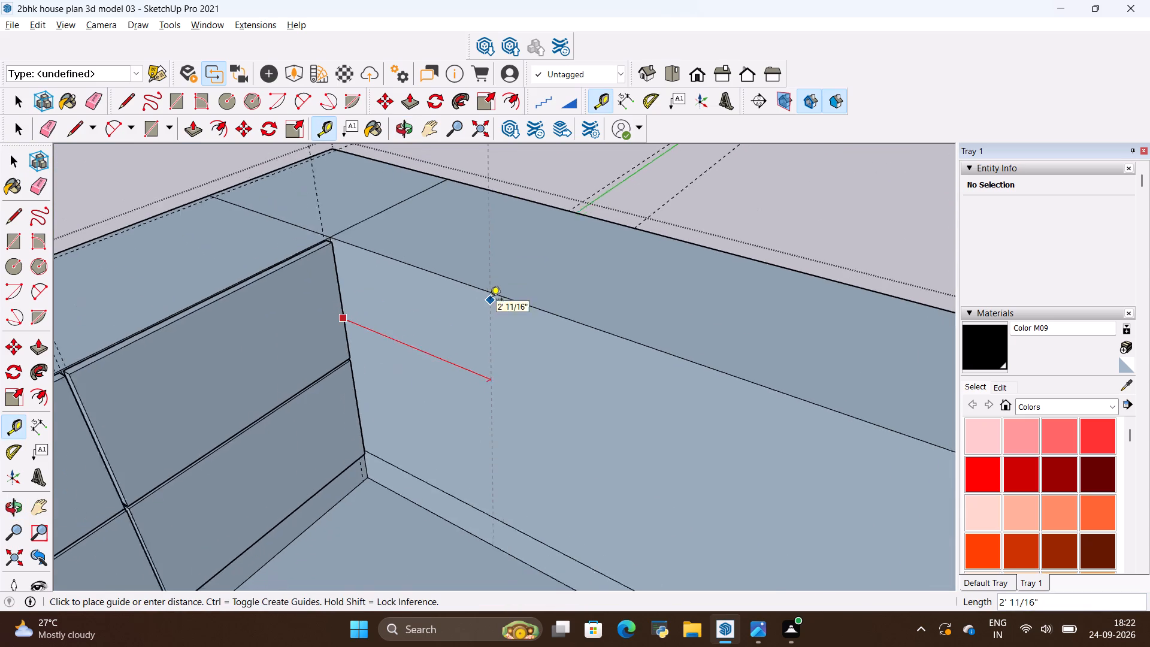
pyautogui.scroll(-4, 490, 300)
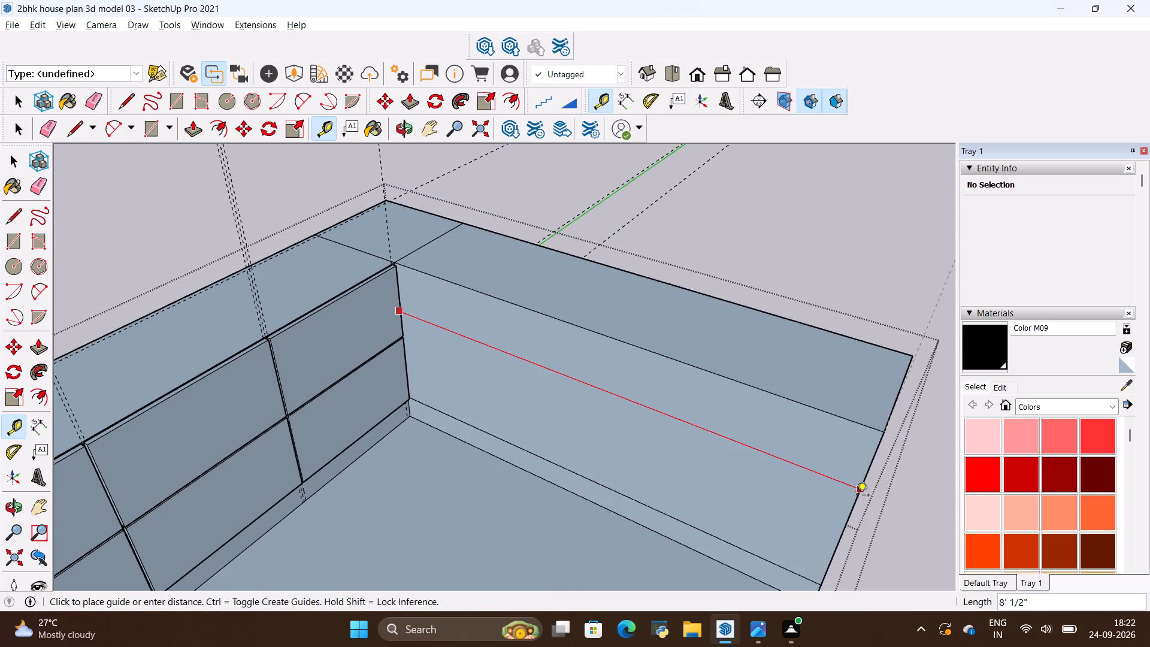
pyautogui.press('Escape')
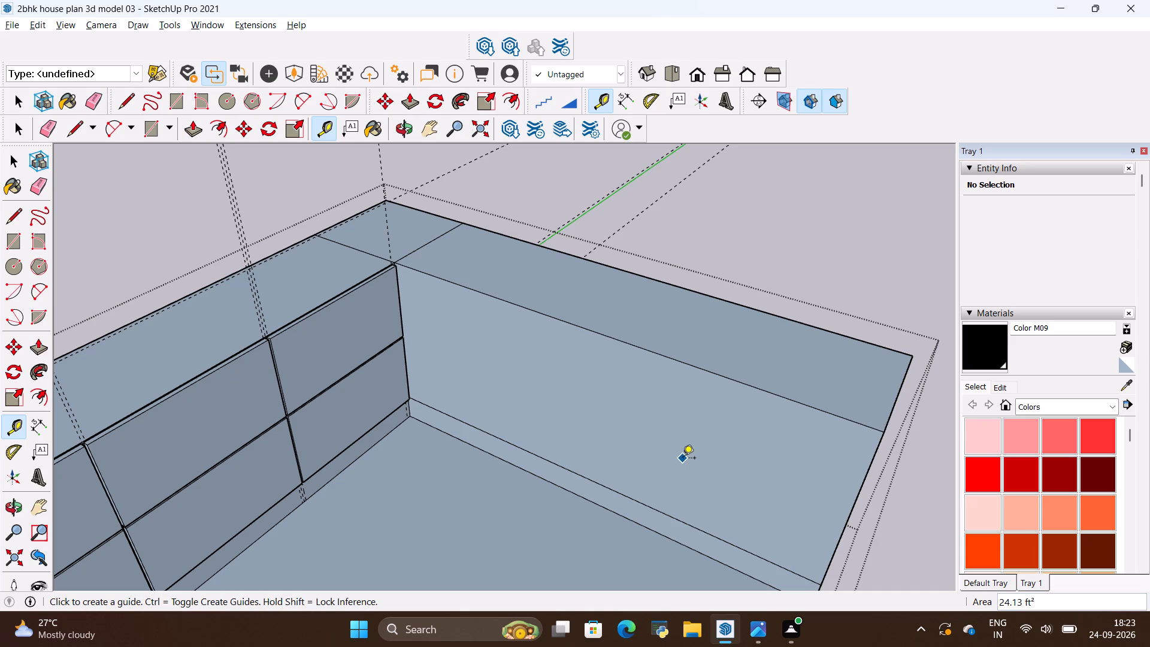
# Place a vertical guide 34" from the inner corner edge on the adjoining cabinet run's front face.
pyautogui.scroll(4, 670, 472)
pyautogui.moveTo(397, 371); pyautogui.dragTo(328, 385, button='middle')
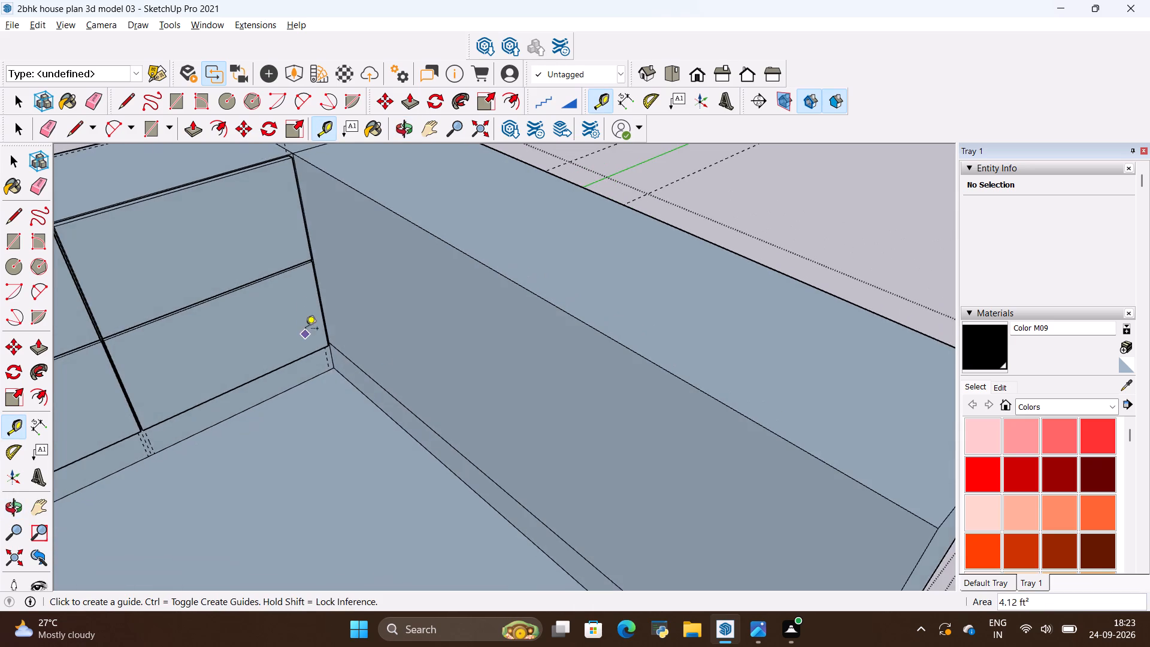
pyautogui.scroll(10, 304, 222)
pyautogui.scroll(12, 303, 211)
pyautogui.click(305, 214)
pyautogui.scroll(-4, 594, 374)
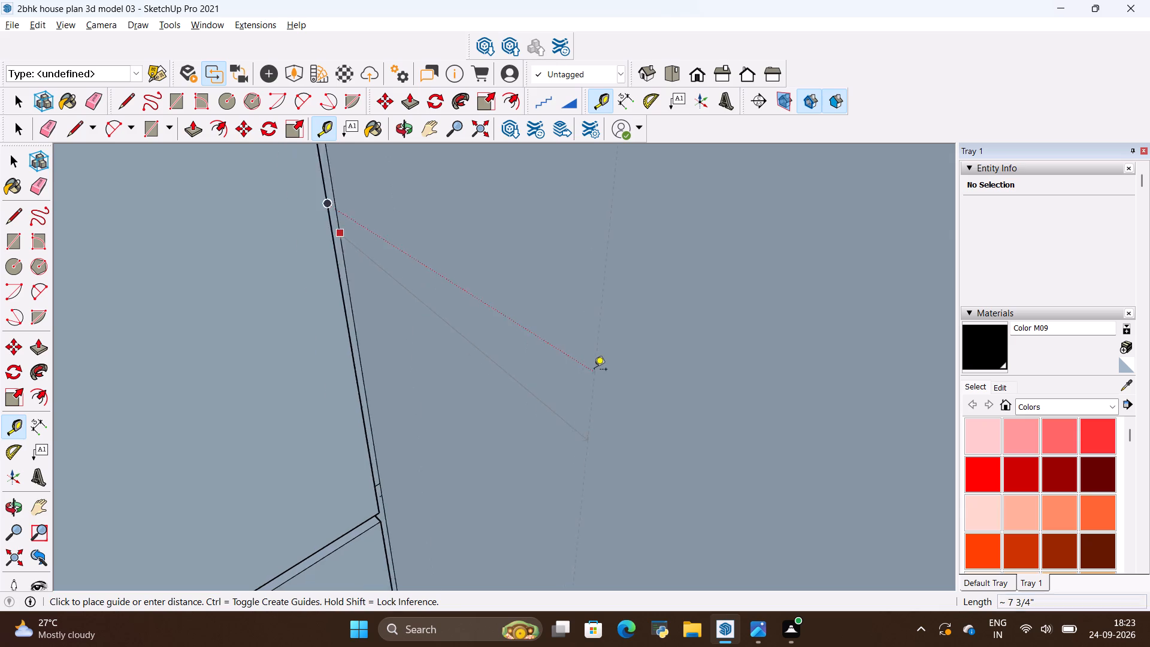
pyautogui.scroll(-9, 594, 370)
pyautogui.scroll(-6, 601, 321)
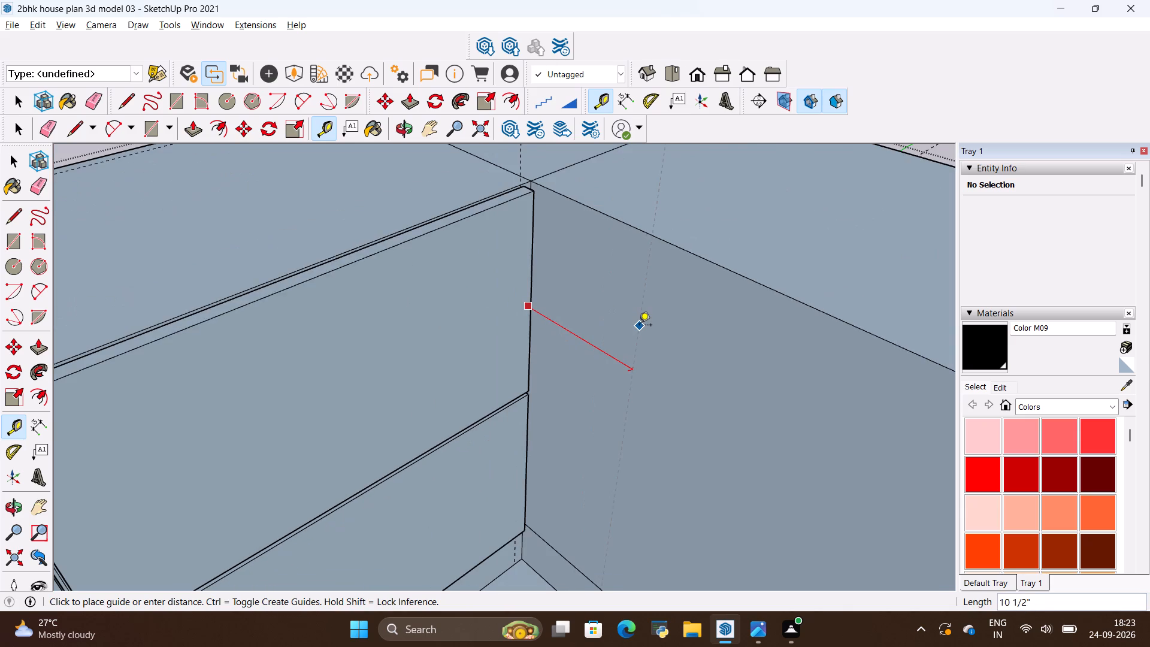
pyautogui.press('BackSpace')
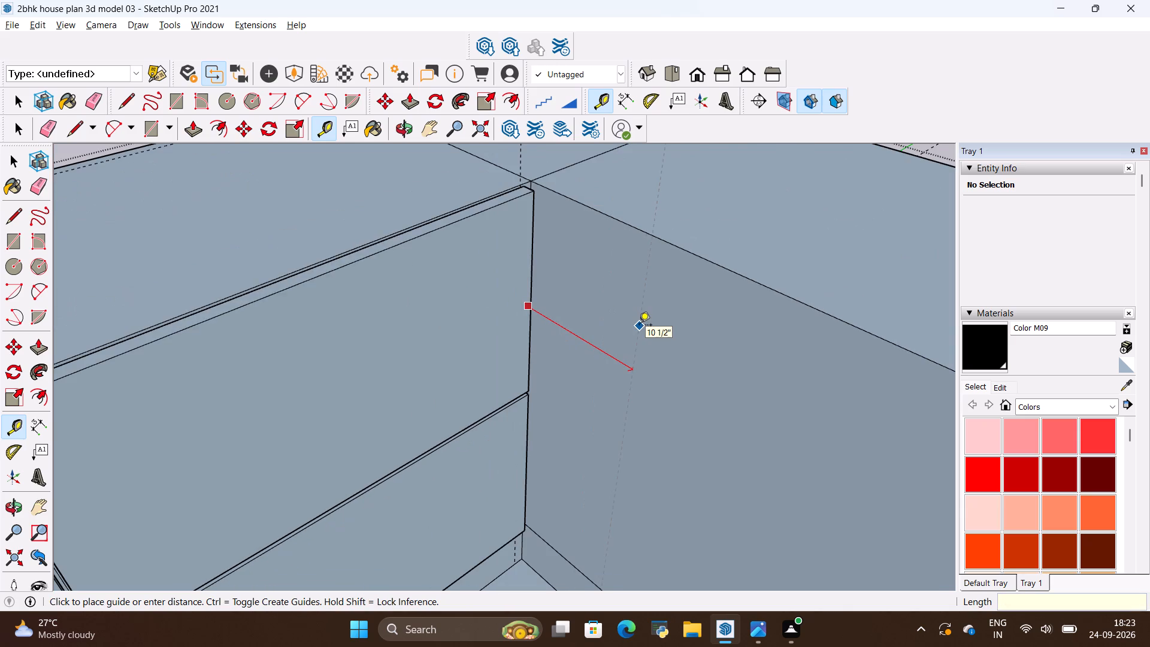
pyautogui.write('34')
pyautogui.hotkey('shift', '"')
pyautogui.press('Return')
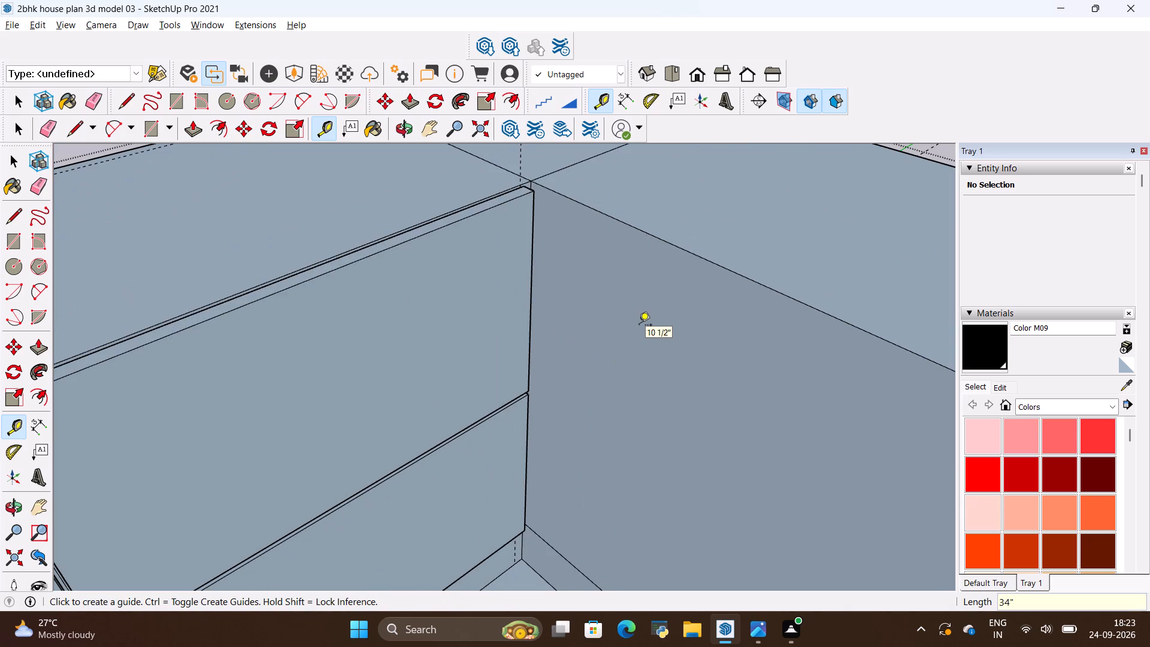
# Place another 34" guide on the adjoining run's front face, offset from the corner edge's short exposed part above the drawer front.
pyautogui.scroll(7, 535, 189)
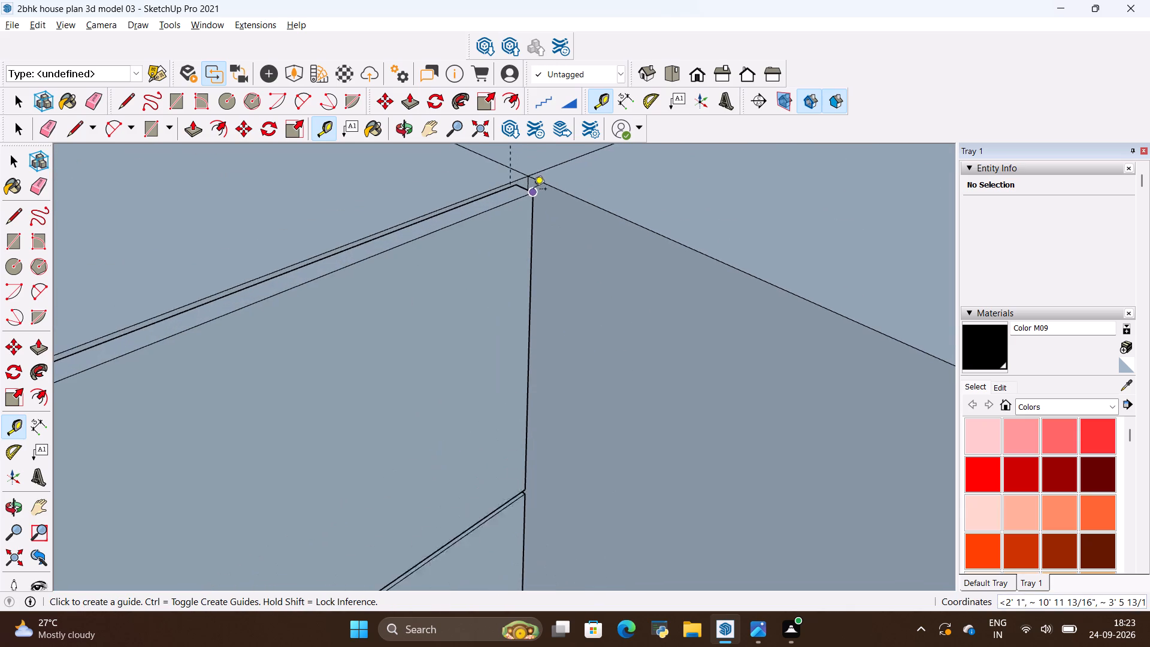
pyautogui.scroll(8, 534, 190)
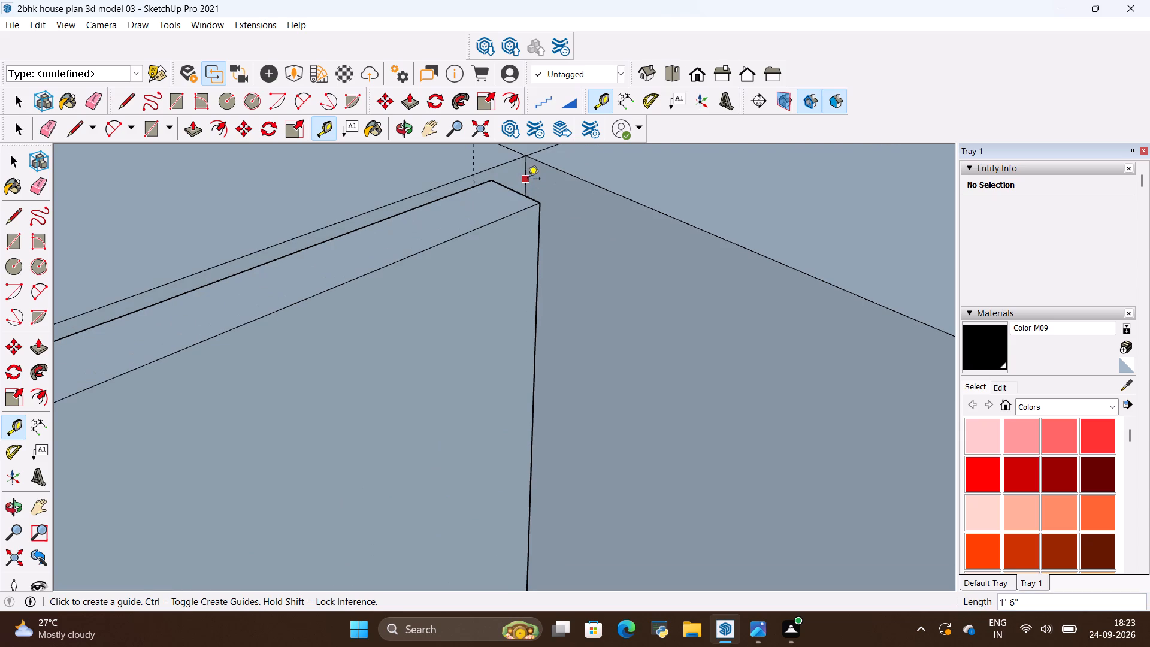
pyautogui.click(528, 180)
pyautogui.scroll(-5, 774, 283)
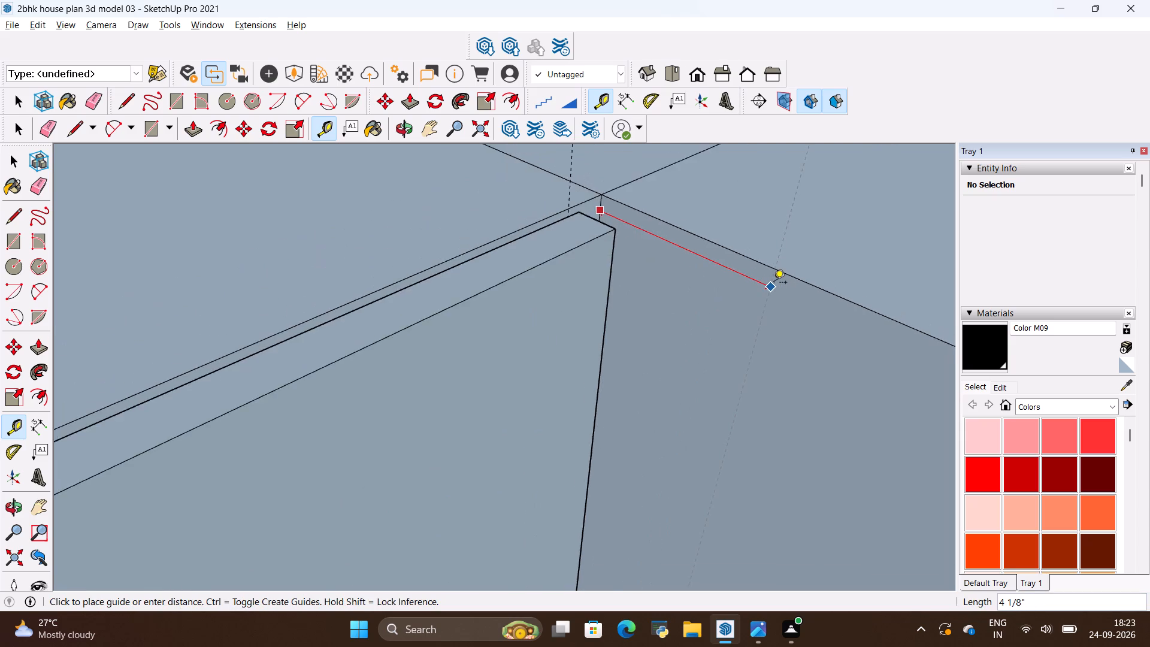
pyautogui.scroll(-6, 774, 283)
pyautogui.moveTo(776, 283); pyautogui.dragTo(867, 242, button='middle')
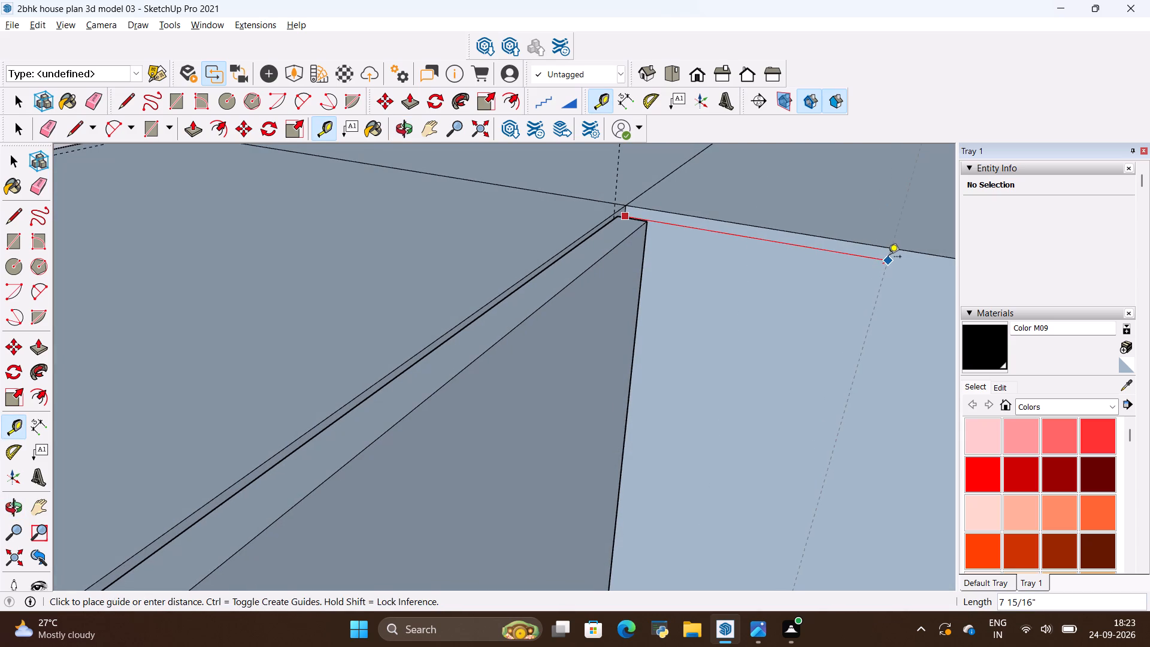
pyautogui.scroll(-6, 888, 258)
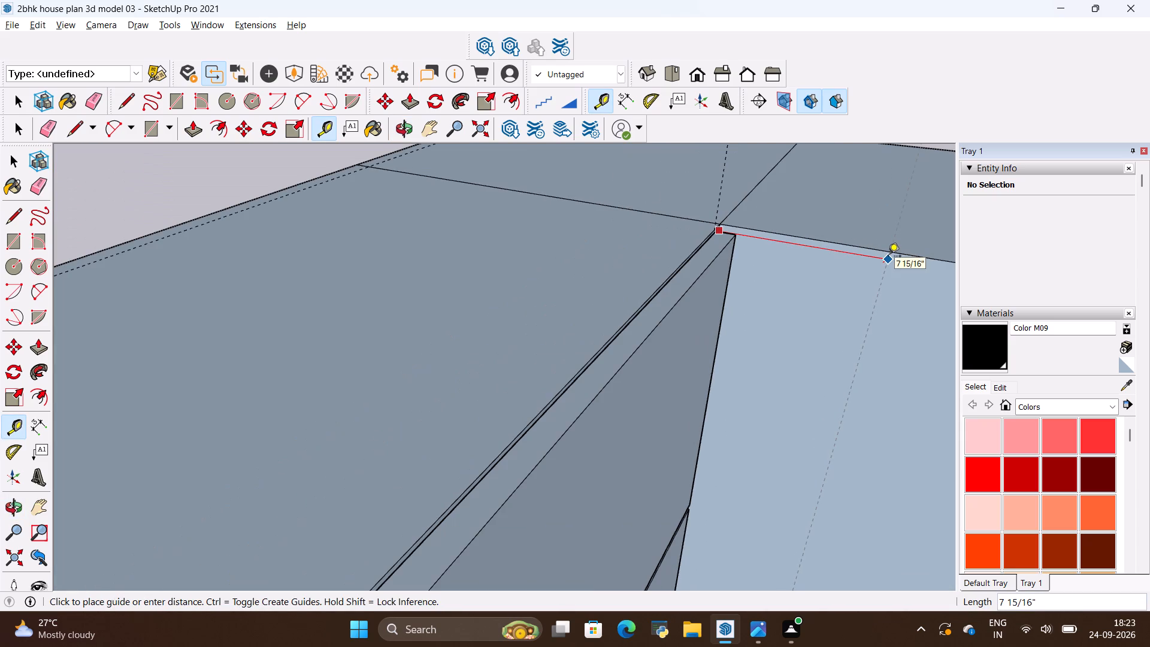
pyautogui.press('BackSpace')
pyautogui.write('34')
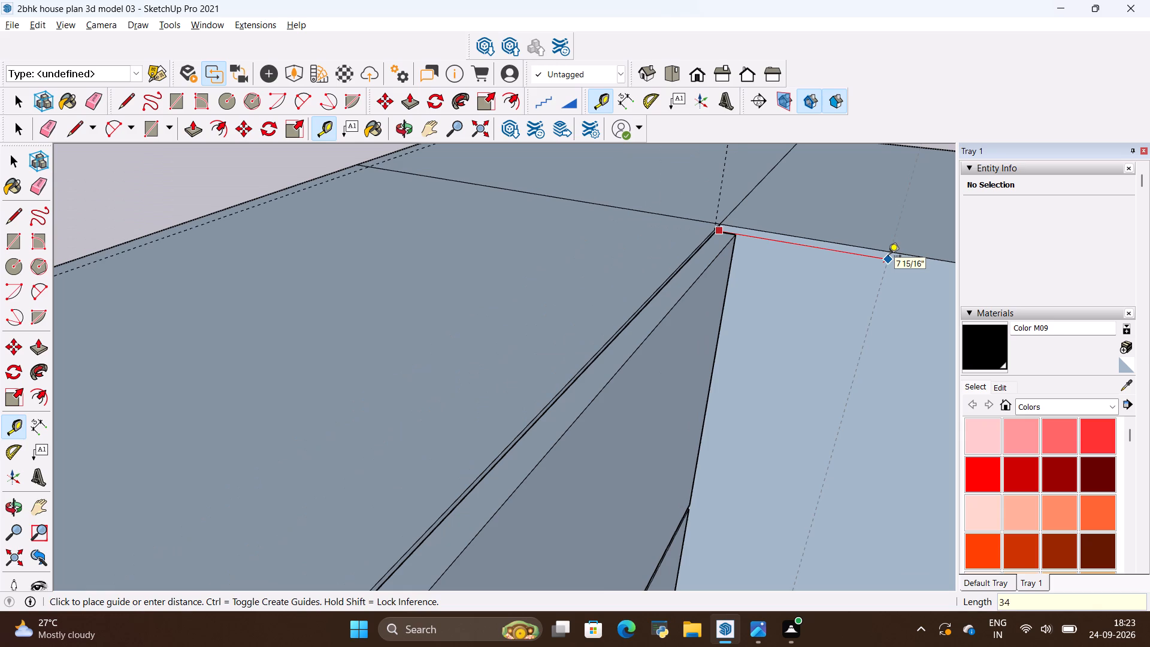
pyautogui.hotkey('shift', '"')
pyautogui.press('Return')
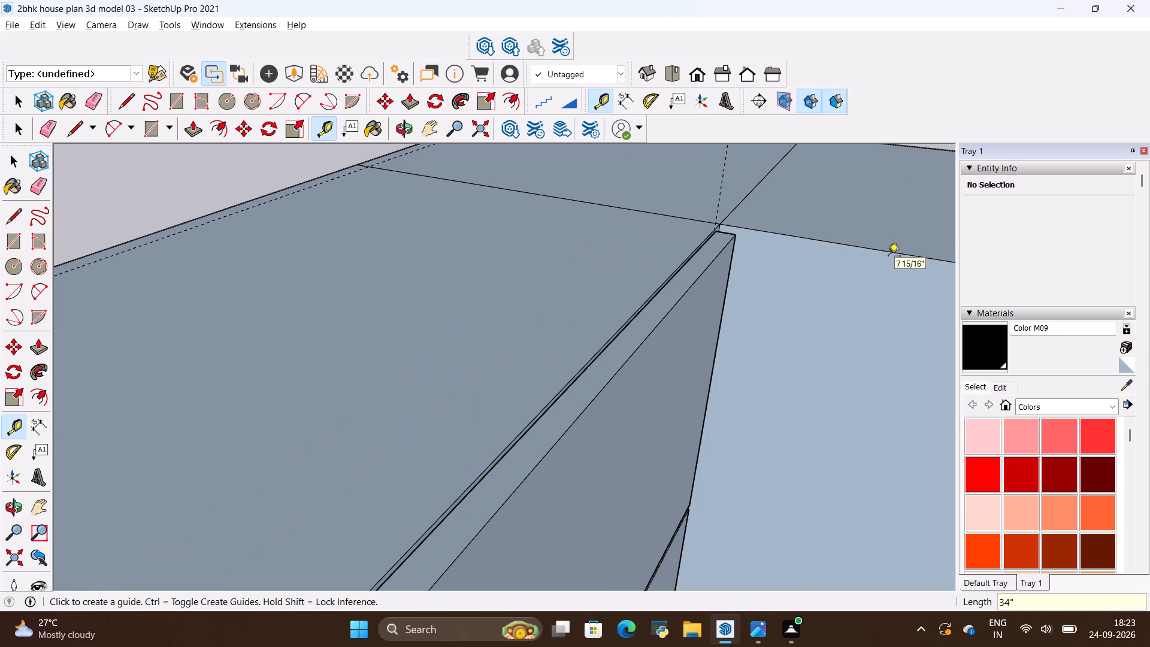
pyautogui.scroll(-5, 794, 449)
pyautogui.scroll(-12, 698, 418)
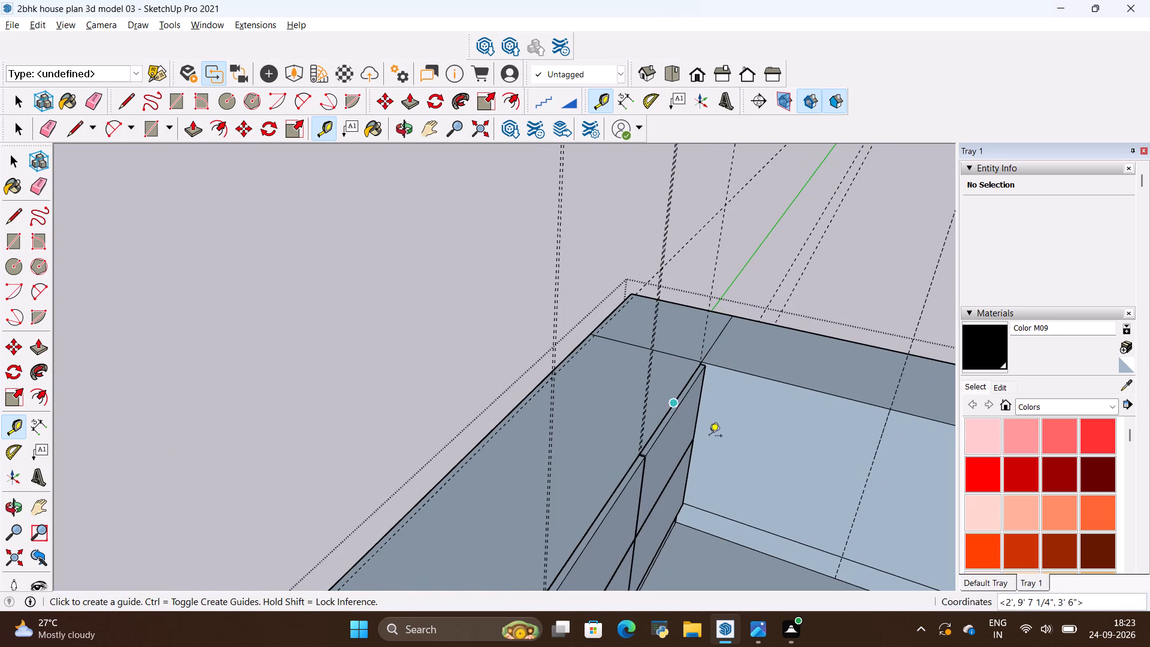
pyautogui.scroll(-12, 670, 413)
pyautogui.scroll(4, 768, 434)
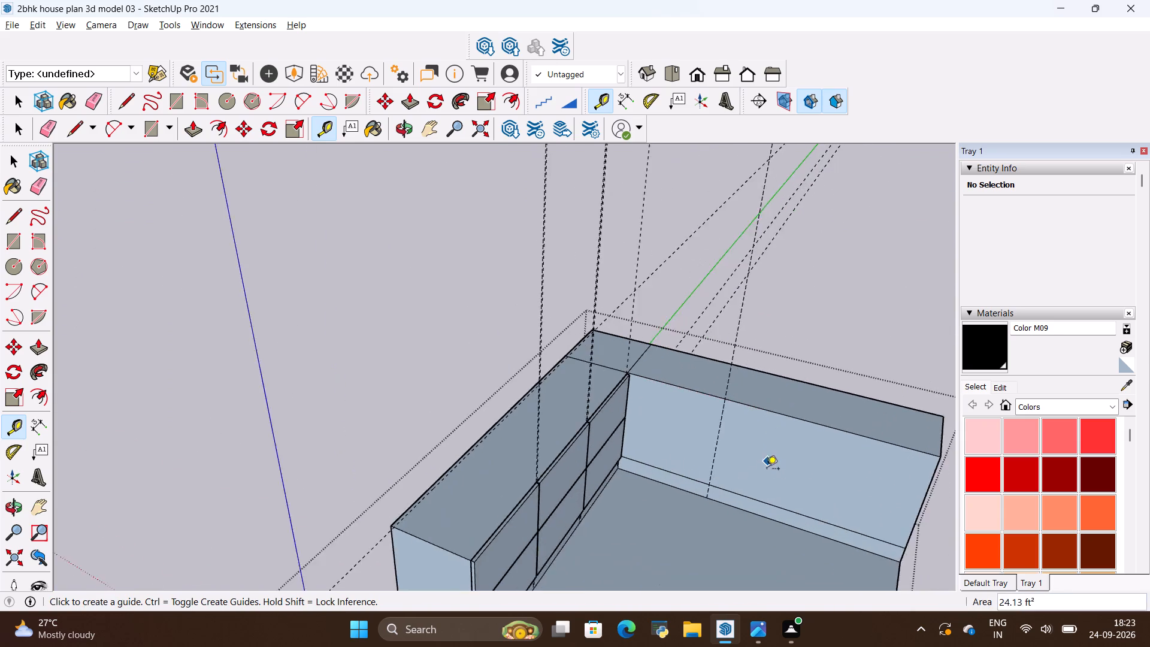
pyautogui.scroll(11, 767, 470)
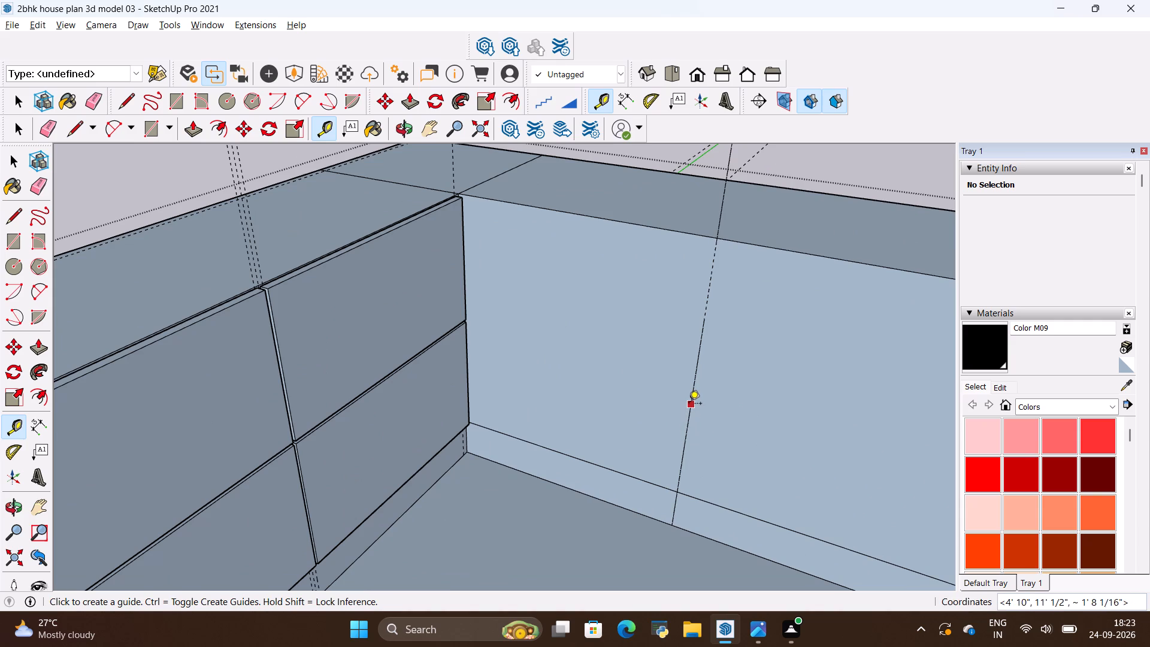
# Place another vertical guide on the adjoining cabinet run's front face, offset 34" from the existing guide toward the far end.
pyautogui.click(689, 404)
pyautogui.press('BackSpace')
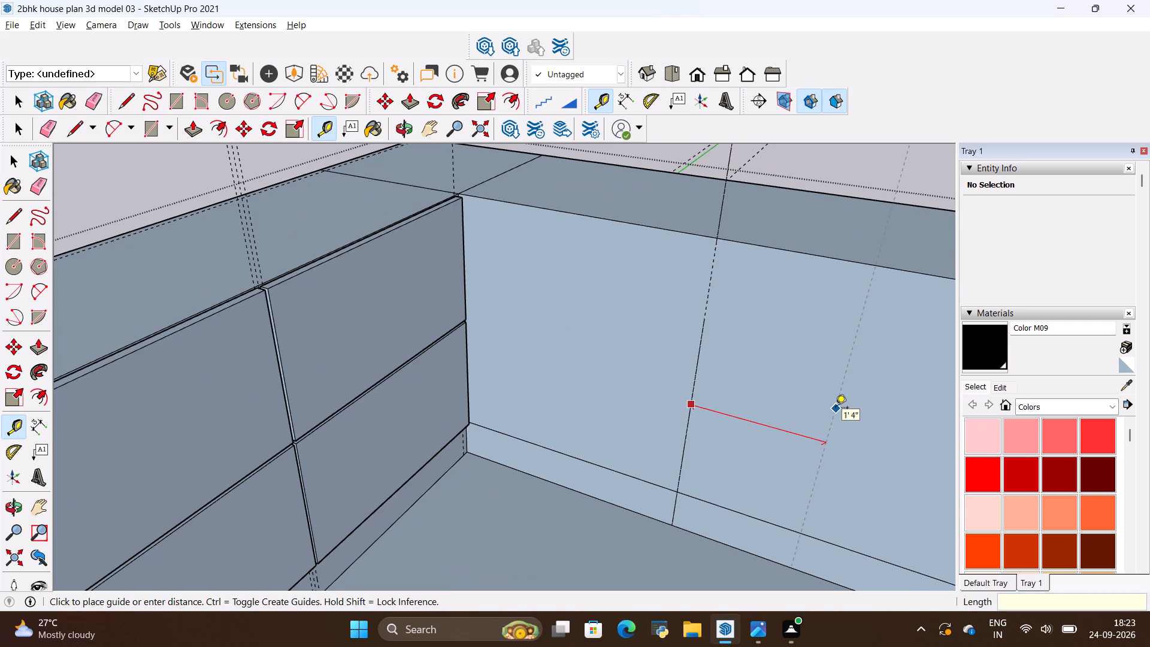
pyautogui.write('34"')
pyautogui.press('Return')
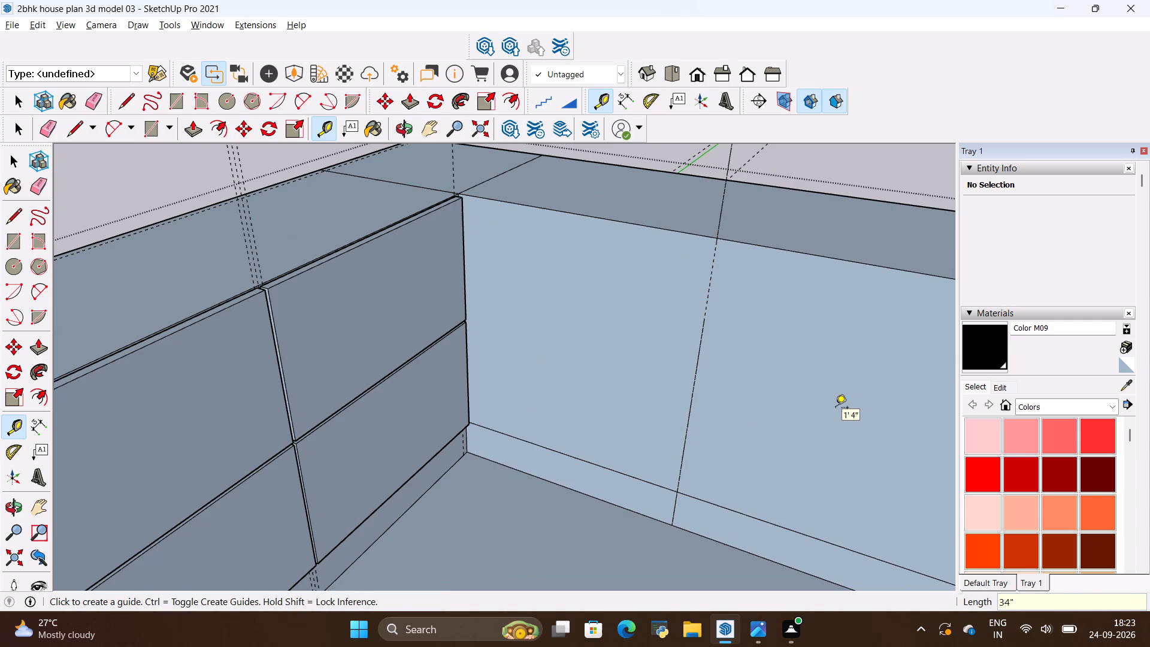
# Compare the adjoining run with the kitchen reference image in Photos, examining base cabinet doors and corner shelves in the front and right side elevations.
pyautogui.scroll(-18, 836, 409)
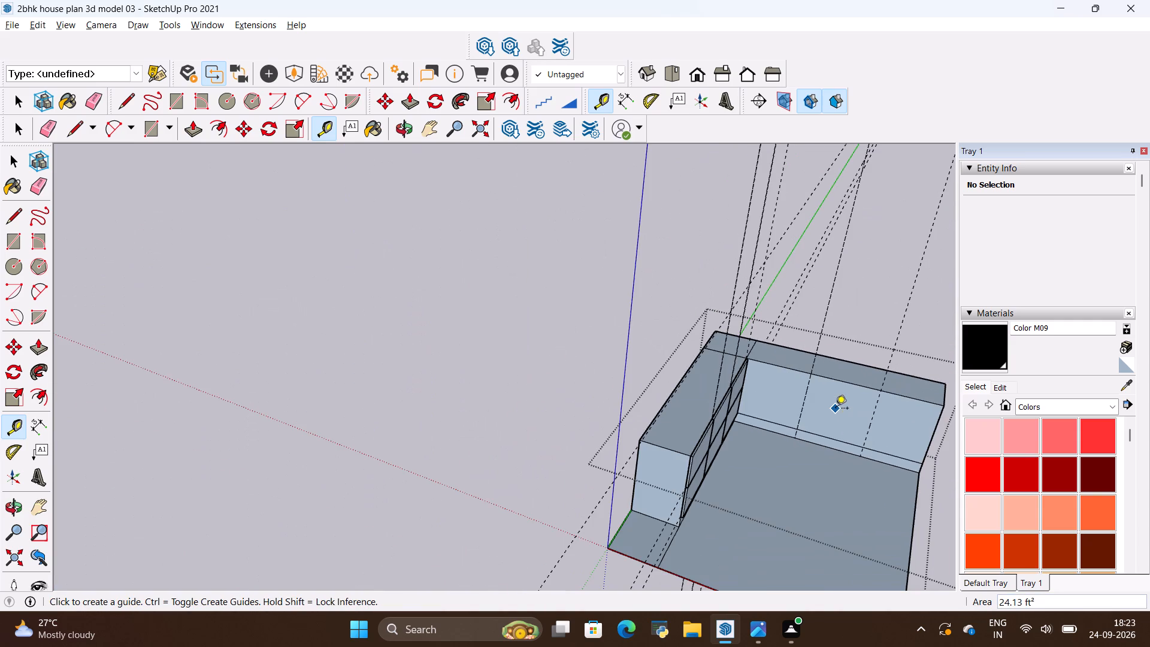
pyautogui.scroll(-5, 789, 406)
pyautogui.scroll(14, 877, 440)
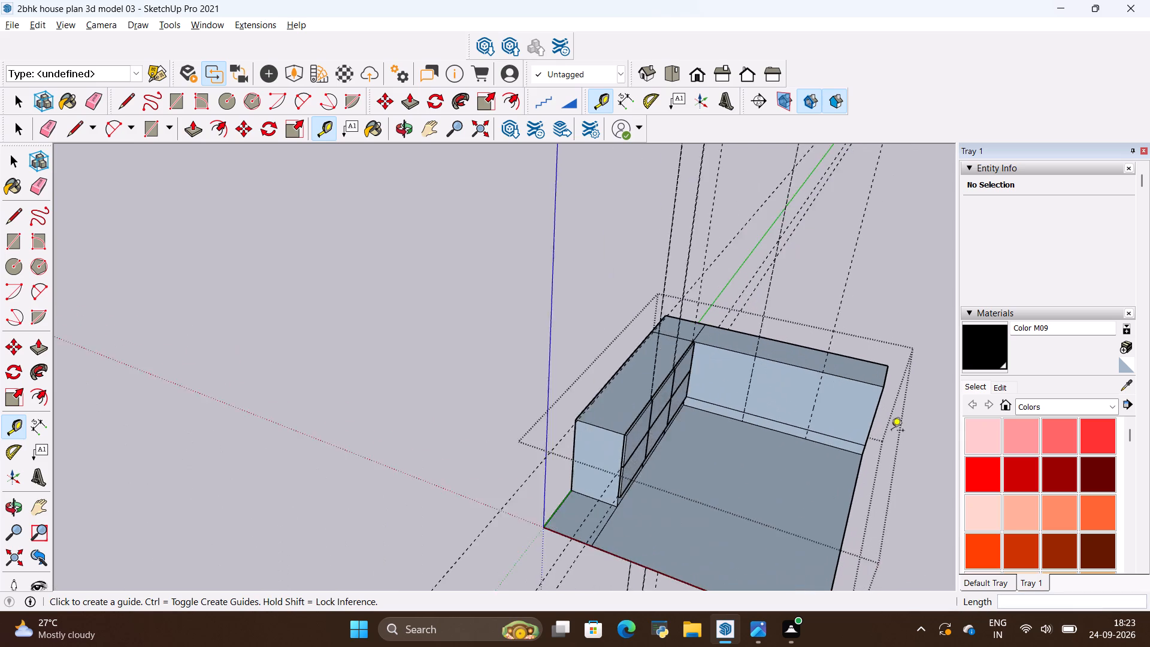
pyautogui.scroll(5, 891, 431)
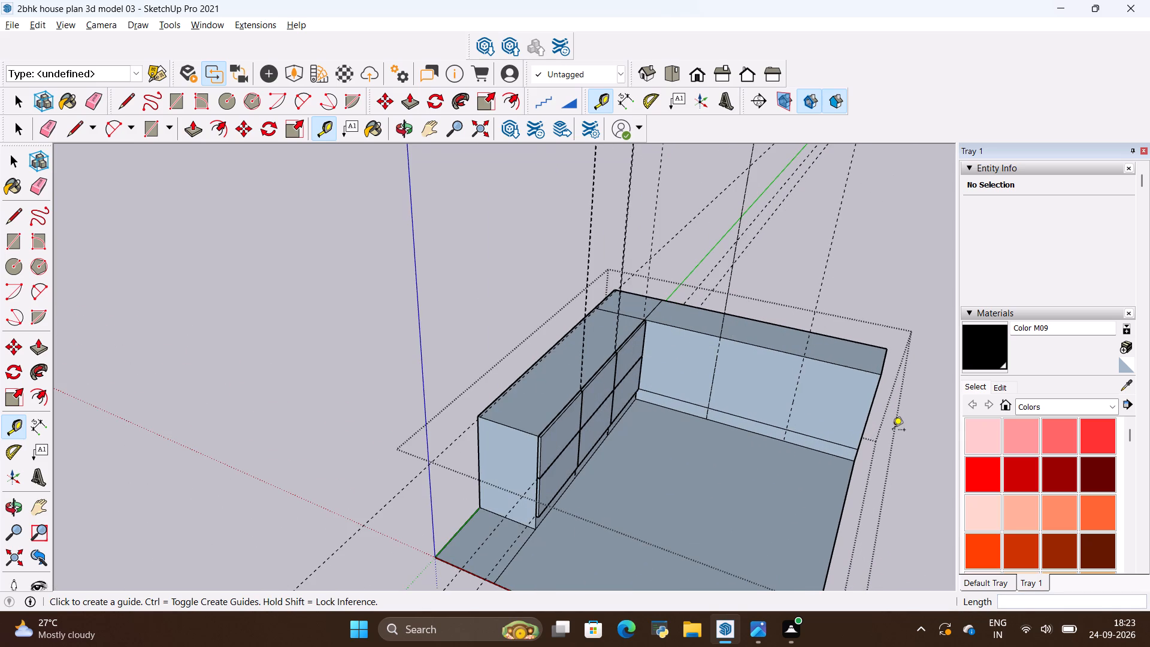
pyautogui.scroll(1, 885, 448)
pyautogui.scroll(1, 775, 488)
pyautogui.moveTo(775, 488); pyautogui.dragTo(771, 488, button='middle')
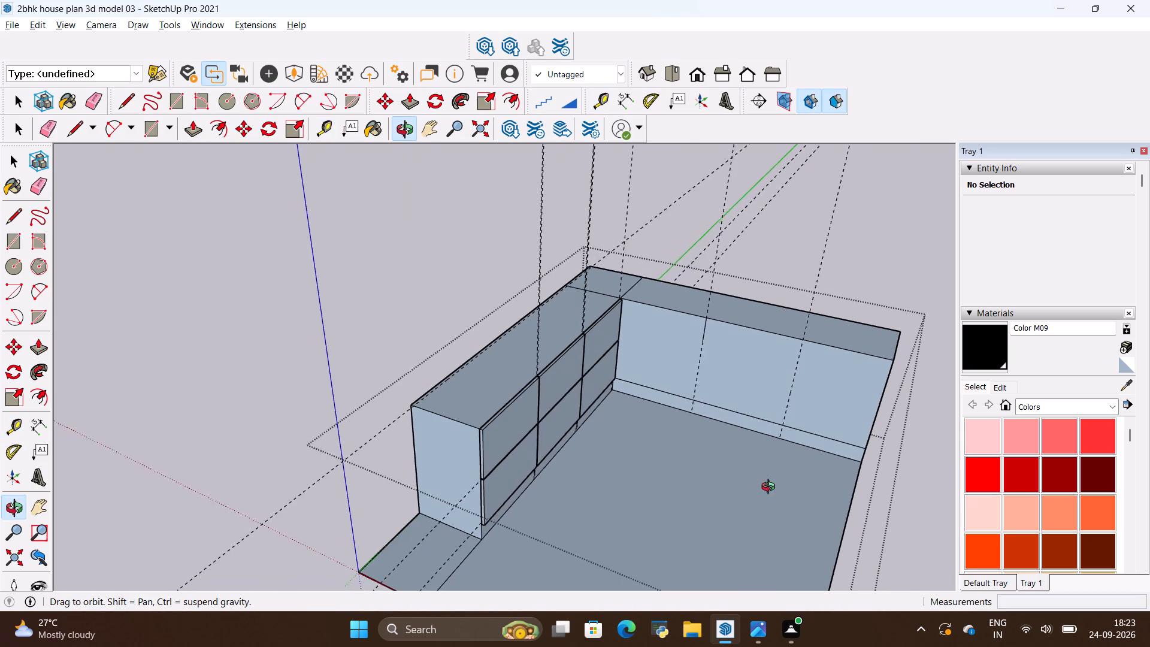
pyautogui.moveTo(771, 488); pyautogui.dragTo(622, 453, button='middle')
pyautogui.scroll(-4, 613, 443)
pyautogui.hotkey('alt', 'Tab')
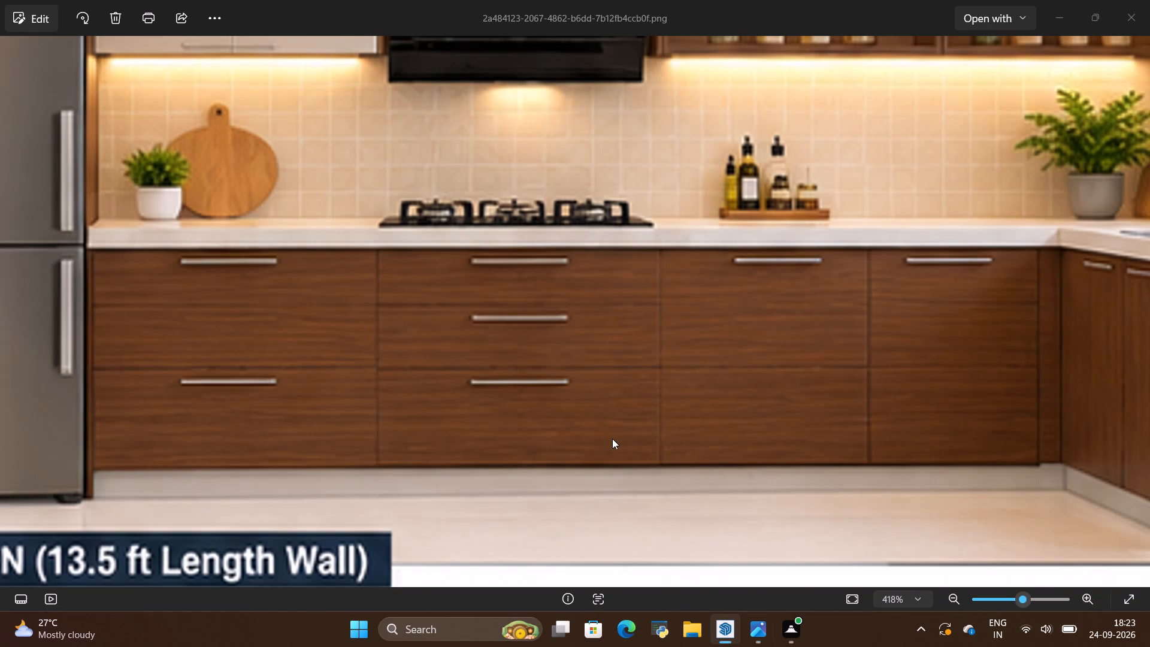
pyautogui.scroll(-6, 379, 356)
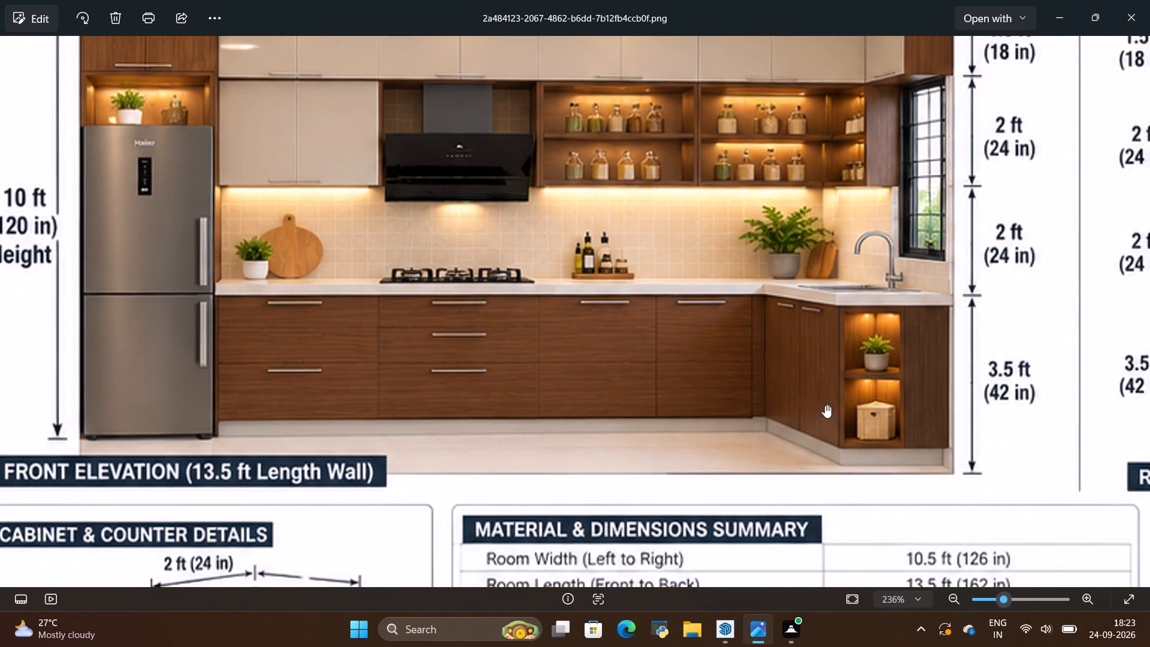
pyautogui.scroll(7, 870, 395)
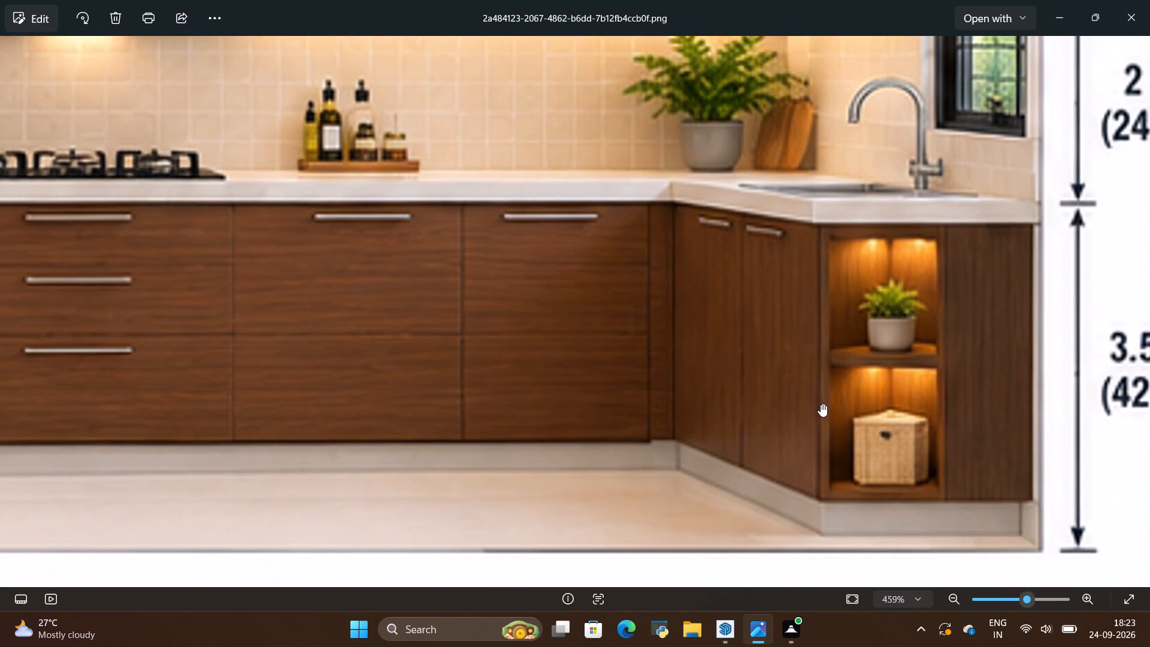
pyautogui.hotkey('alt', 'Tab')
pyautogui.moveTo(693, 466); pyautogui.dragTo(813, 453, button='middle')
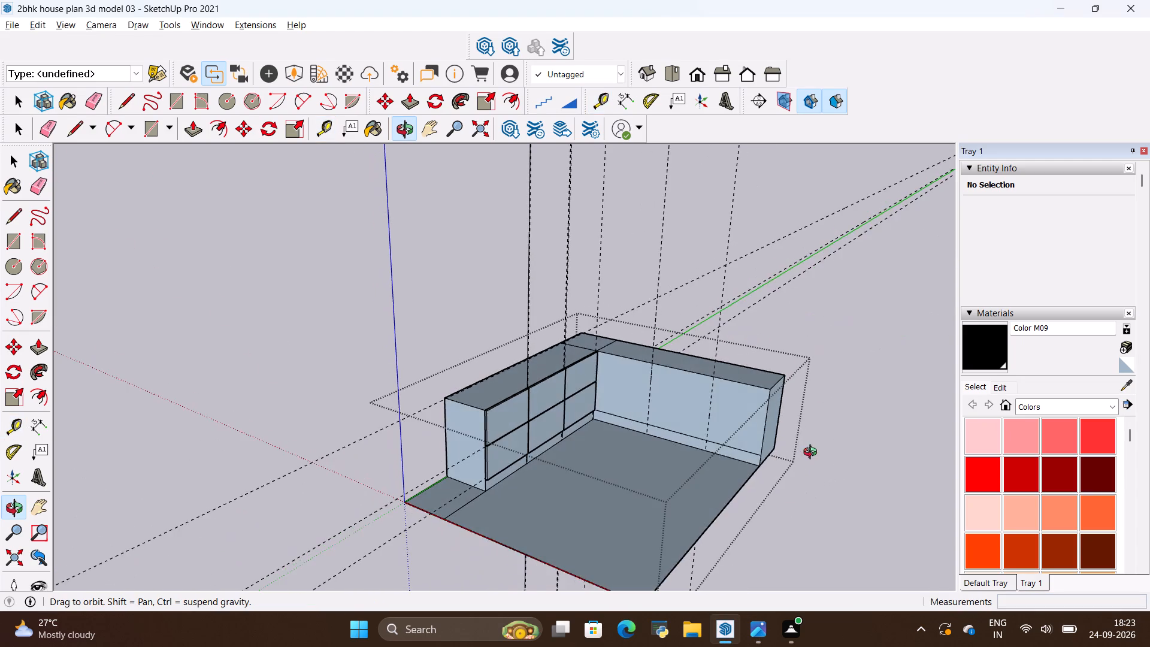
pyautogui.moveTo(813, 453); pyautogui.dragTo(742, 457, button='middle')
pyautogui.scroll(6, 683, 408)
pyautogui.hotkey('alt', 'Tab')
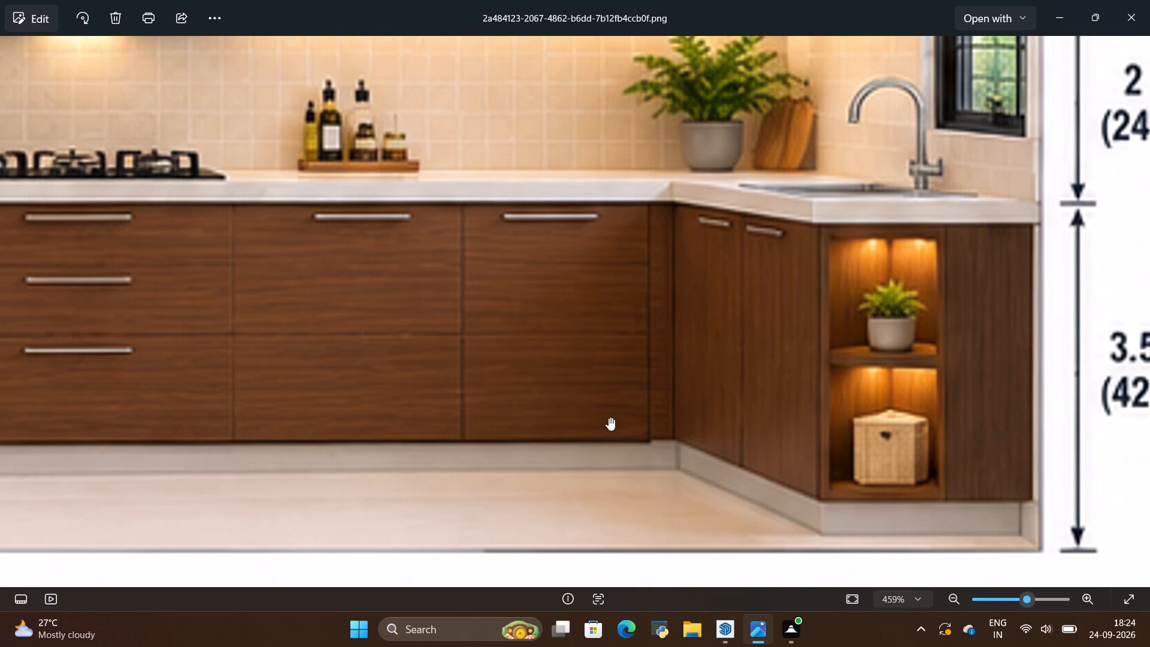
pyautogui.scroll(-11, 611, 414)
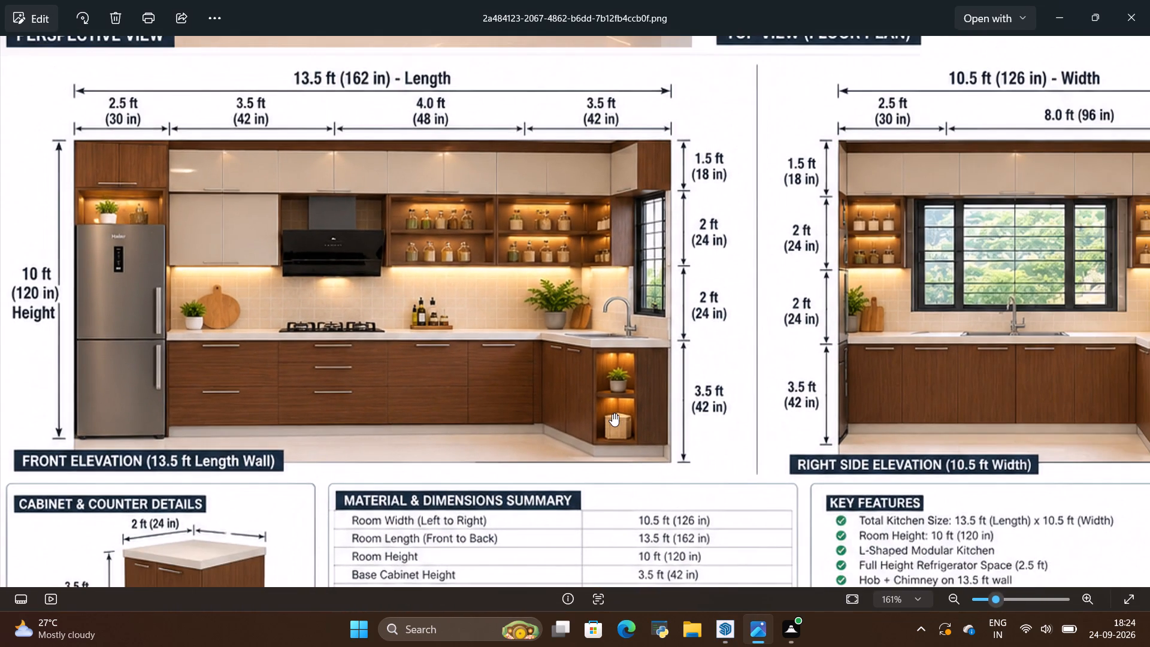
pyautogui.scroll(-4, 612, 413)
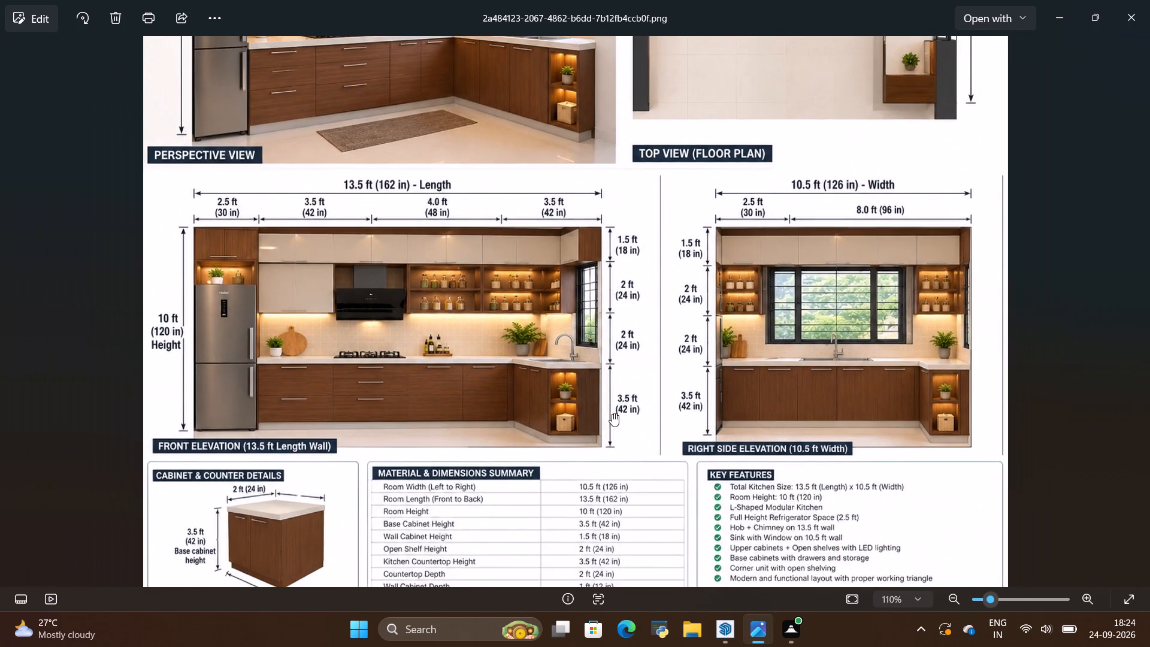
pyautogui.scroll(6, 954, 398)
pyautogui.scroll(4, 1063, 404)
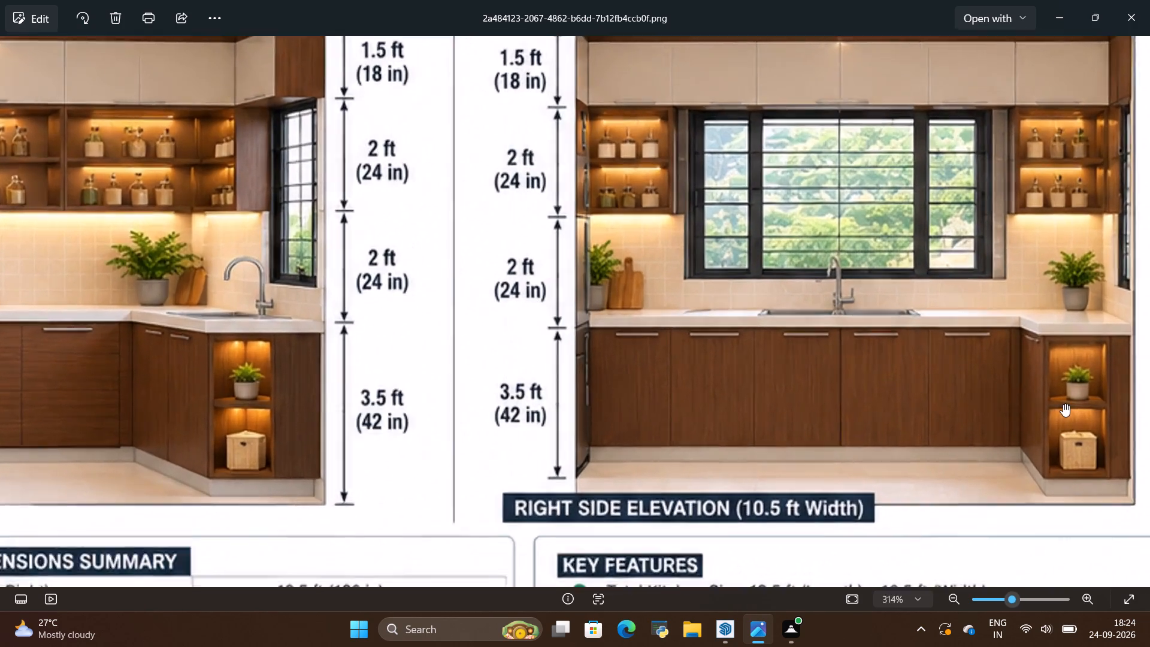
pyautogui.scroll(16, 1063, 404)
pyautogui.scroll(-6, 1066, 390)
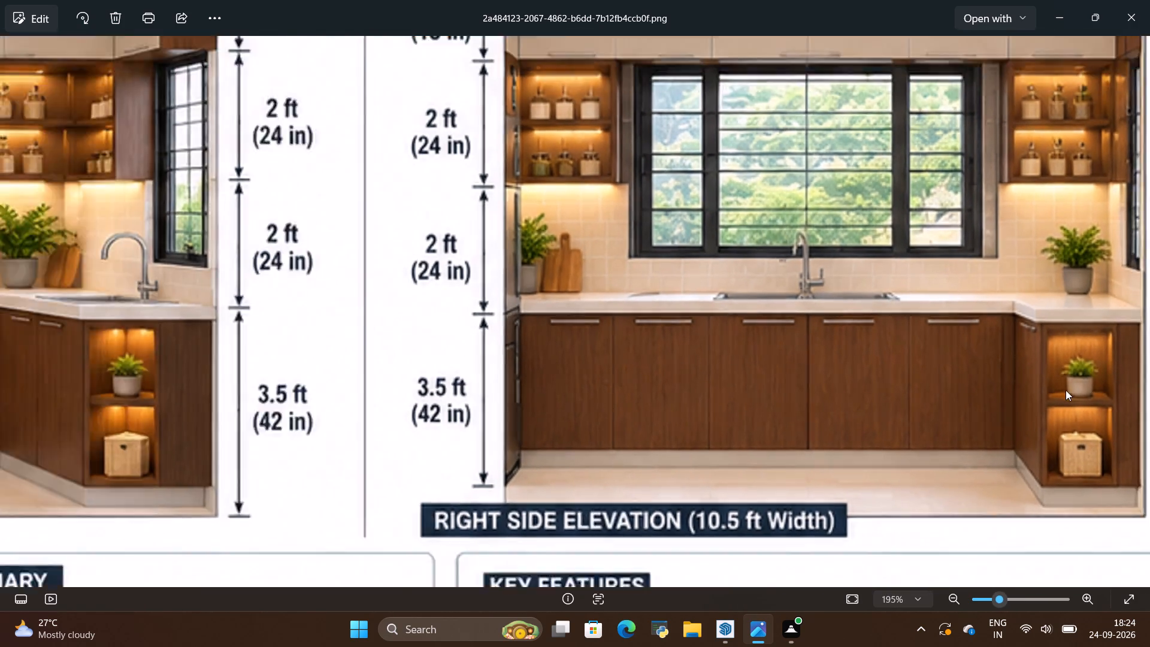
pyautogui.scroll(-5, 1064, 391)
pyautogui.scroll(5, 720, 383)
pyautogui.scroll(12, 488, 373)
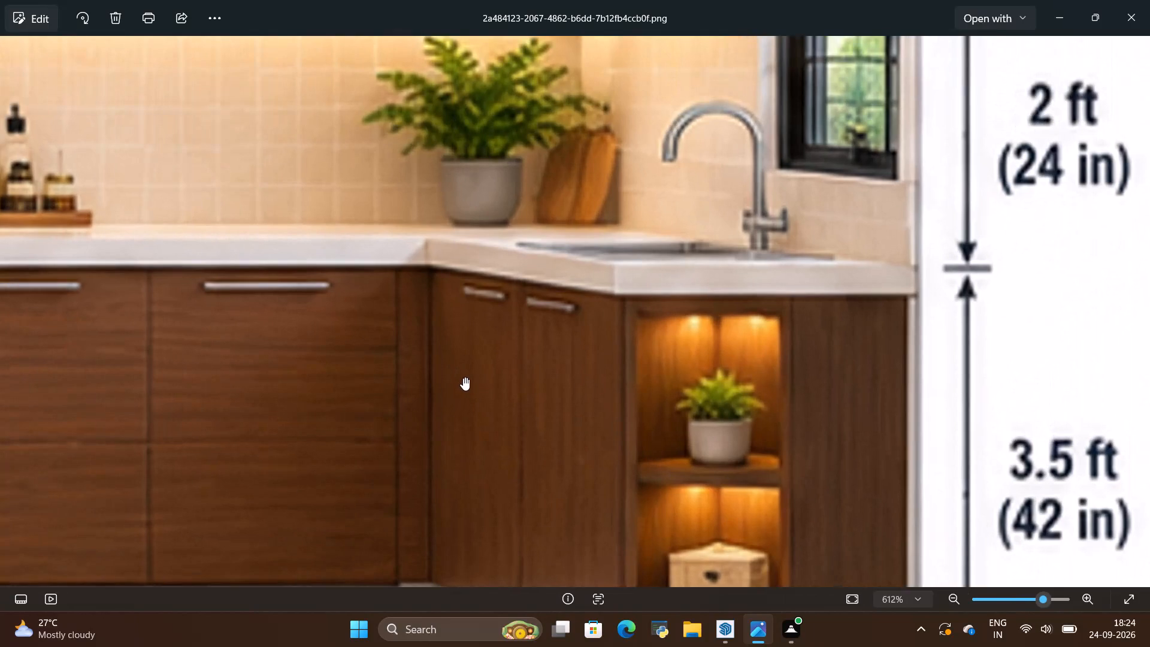
pyautogui.scroll(-5, 463, 377)
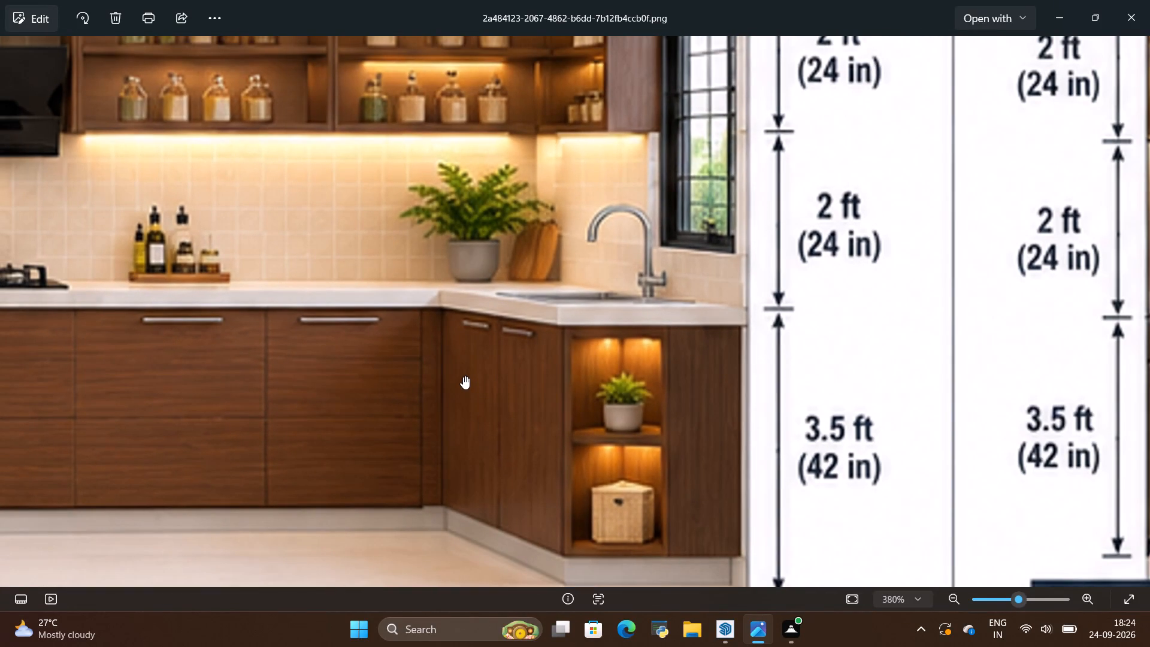
pyautogui.hotkey('alt', 'Tab')
# Draw a line across the adjoining run's front face from the inner corner edge to its far edge, level with the lower drawer fronts' top.
pyautogui.scroll(8, 585, 397)
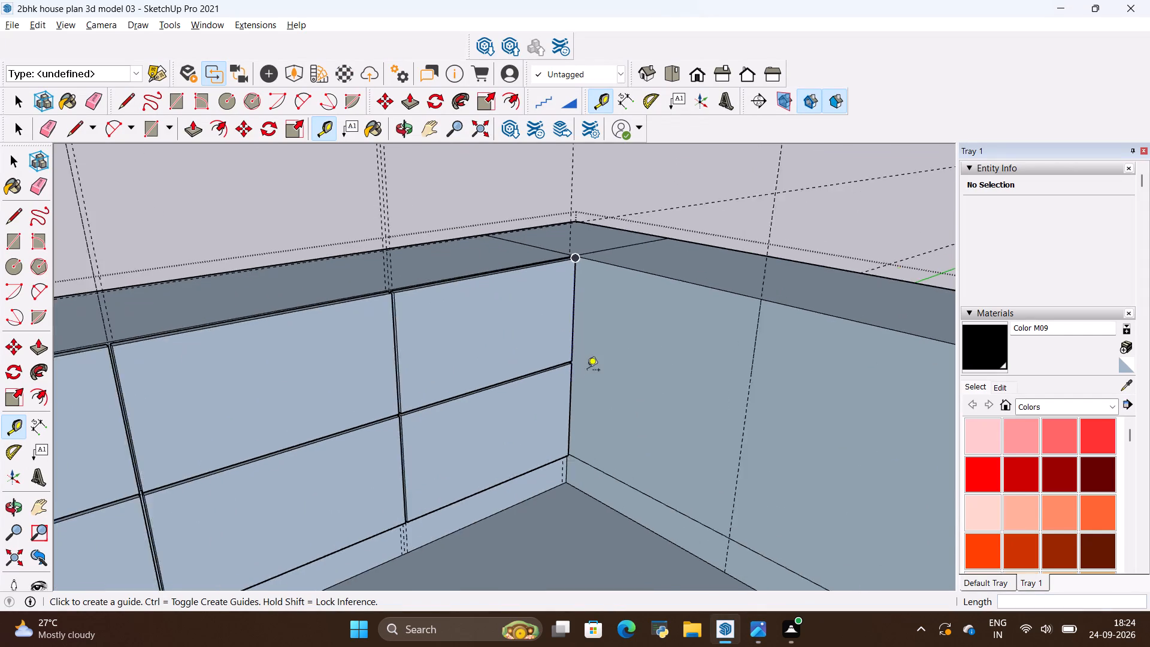
pyautogui.scroll(1, 587, 371)
pyautogui.scroll(3, 600, 501)
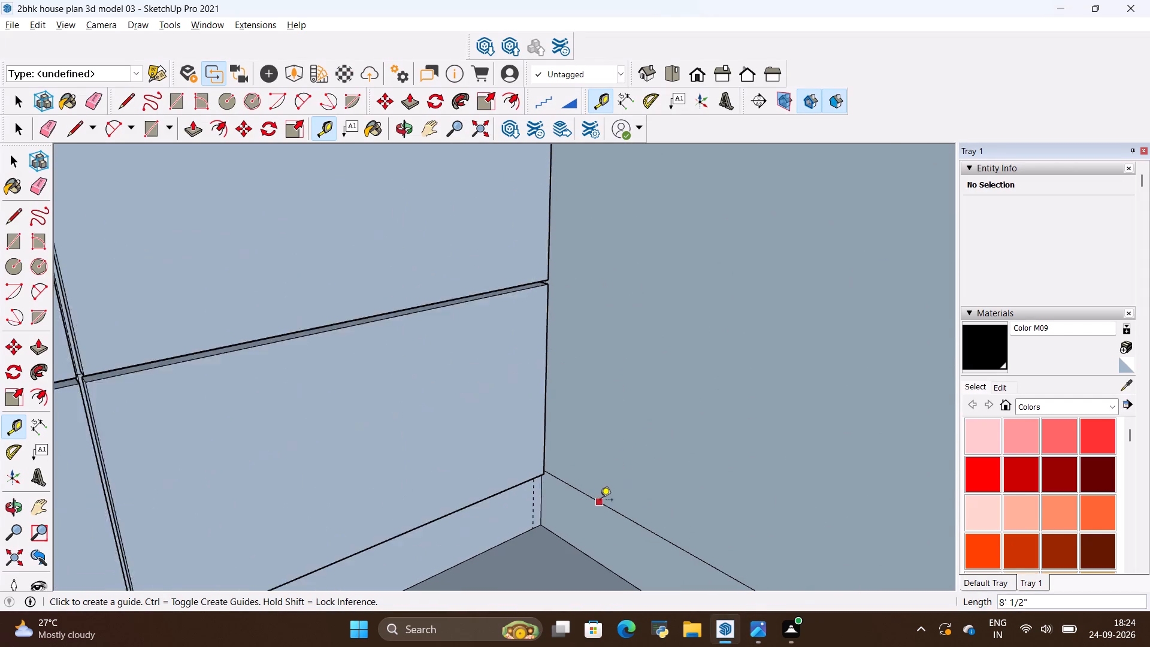
pyautogui.scroll(5, 600, 501)
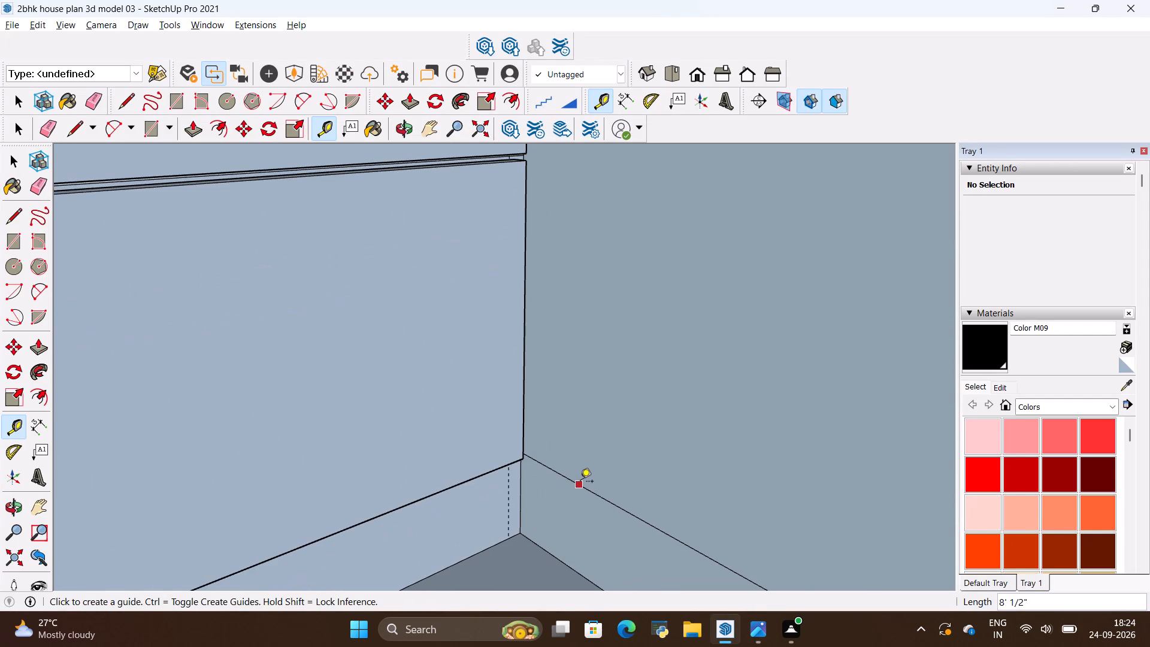
pyautogui.moveTo(517, 350); pyautogui.dragTo(430, 361, button='middle')
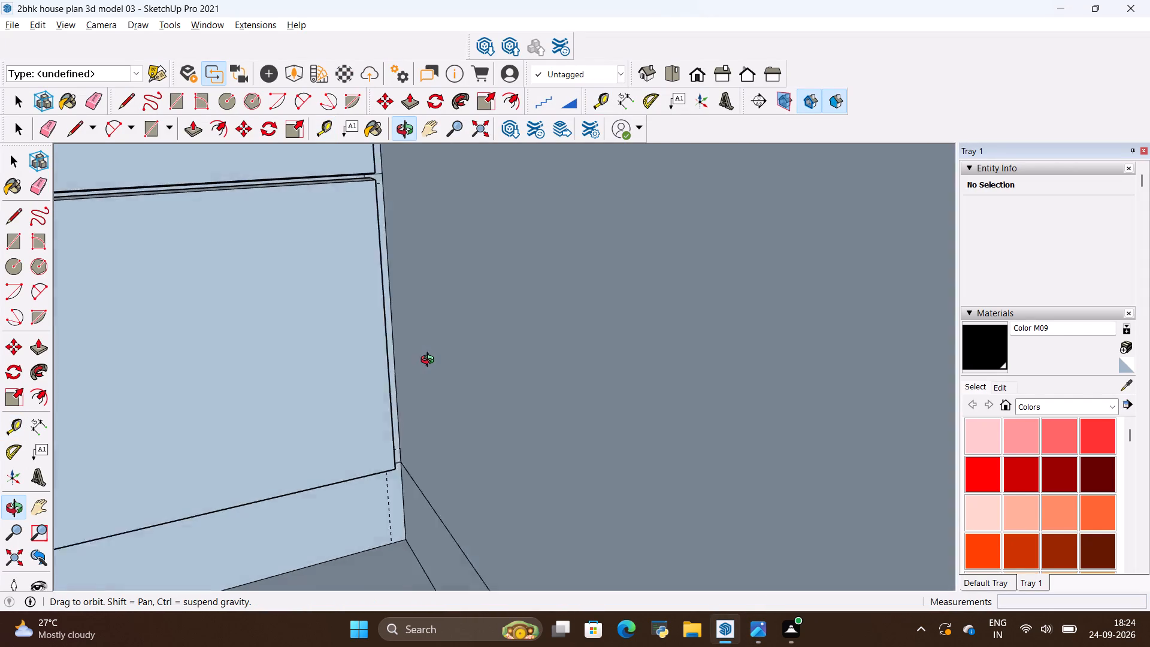
pyautogui.moveTo(430, 361); pyautogui.dragTo(425, 367, button='middle')
pyautogui.scroll(2, 353, 178)
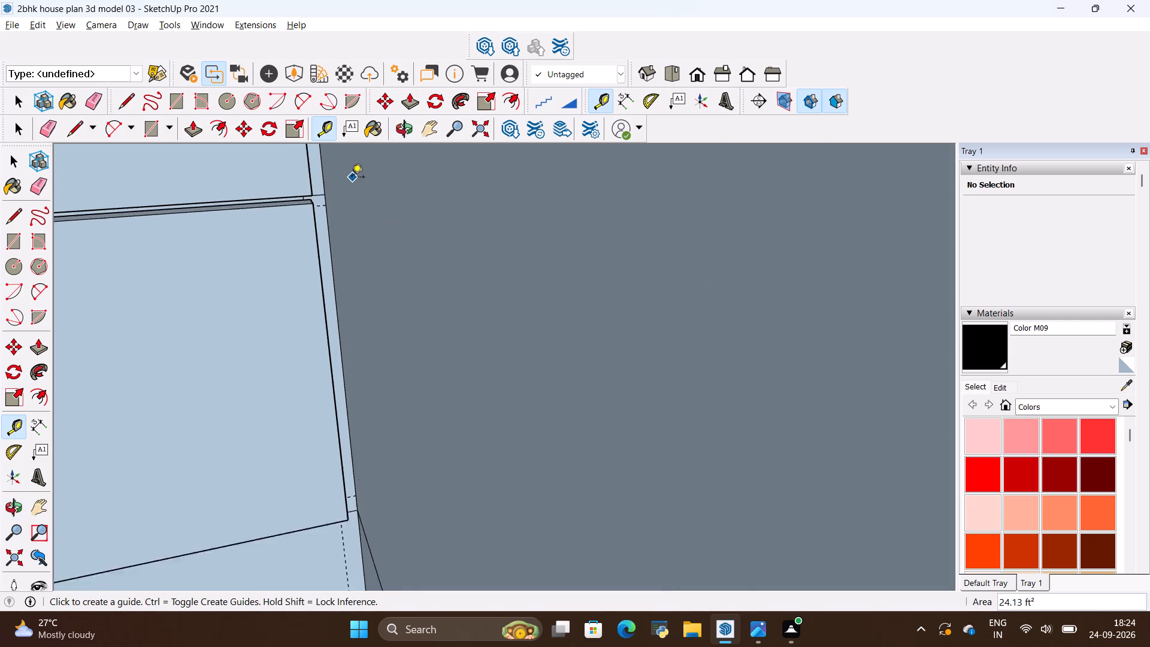
pyautogui.scroll(20, 352, 178)
pyautogui.scroll(2, 352, 178)
pyautogui.scroll(-6, 293, 210)
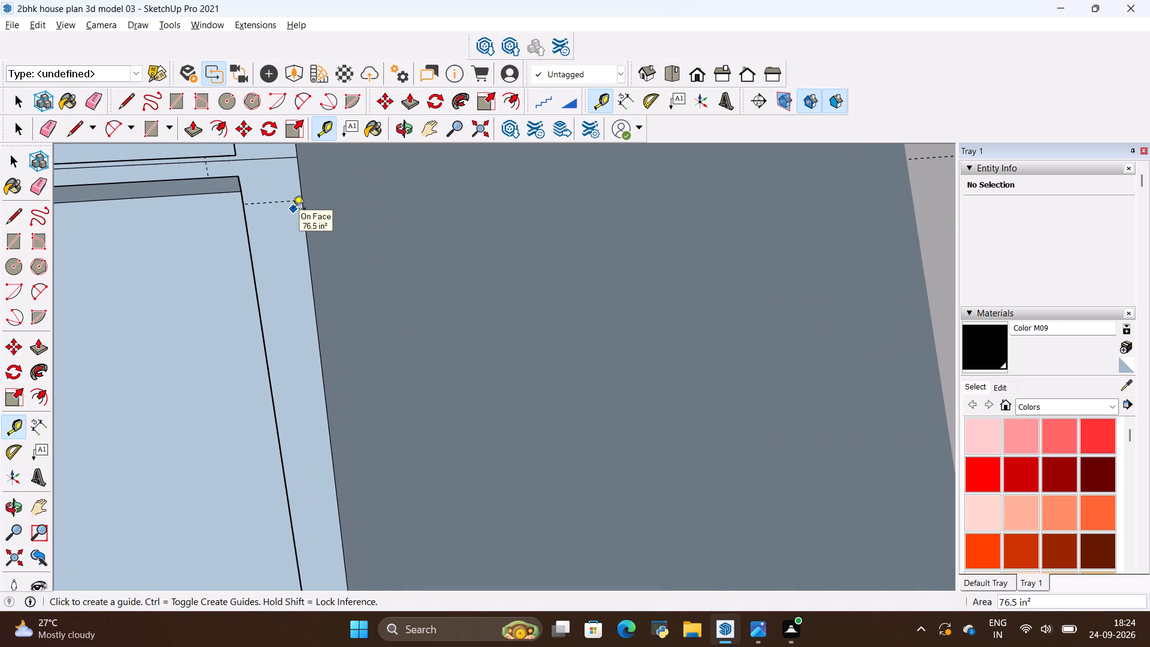
pyautogui.scroll(-2, 293, 210)
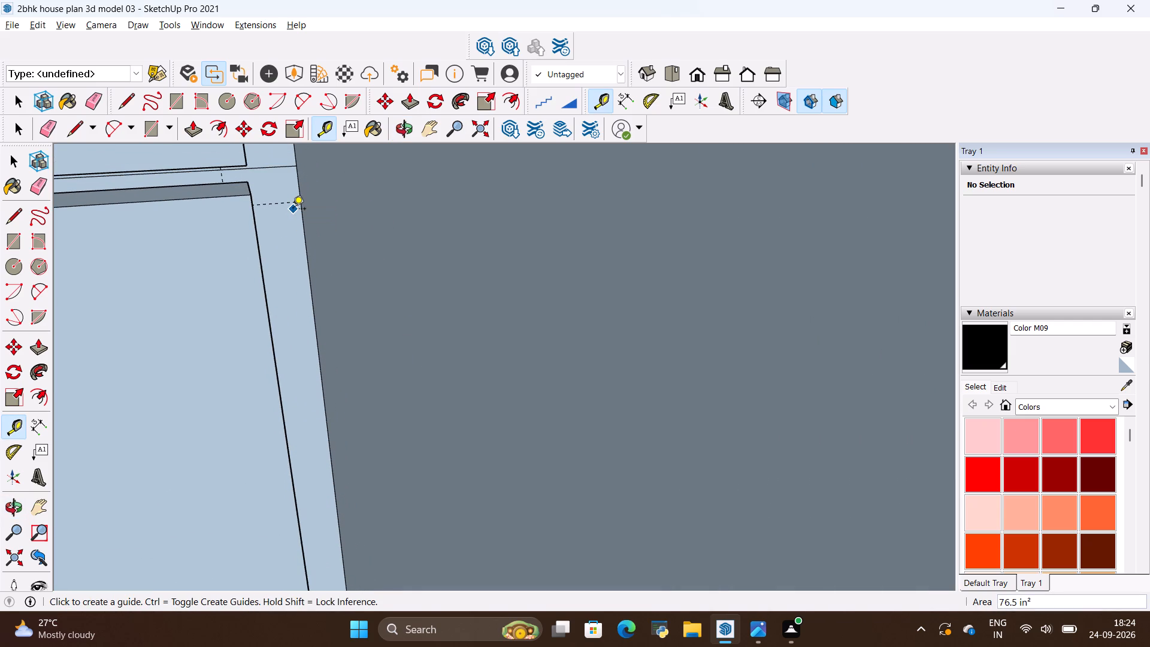
pyautogui.press('l')
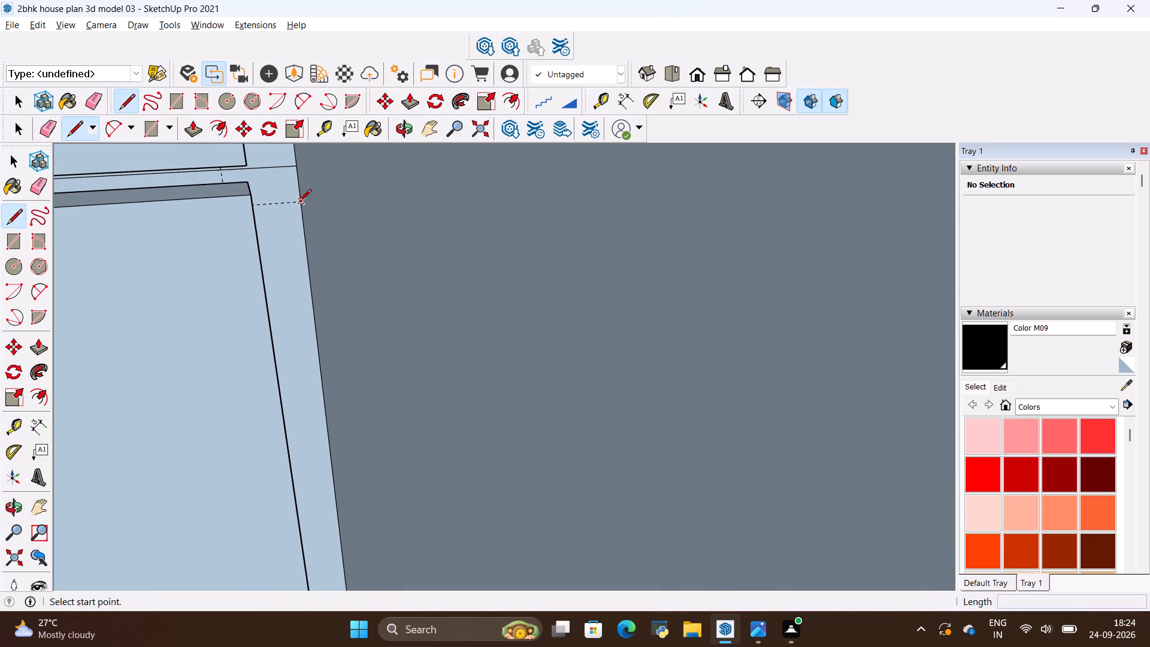
pyautogui.click(299, 202)
pyautogui.scroll(-8, 496, 246)
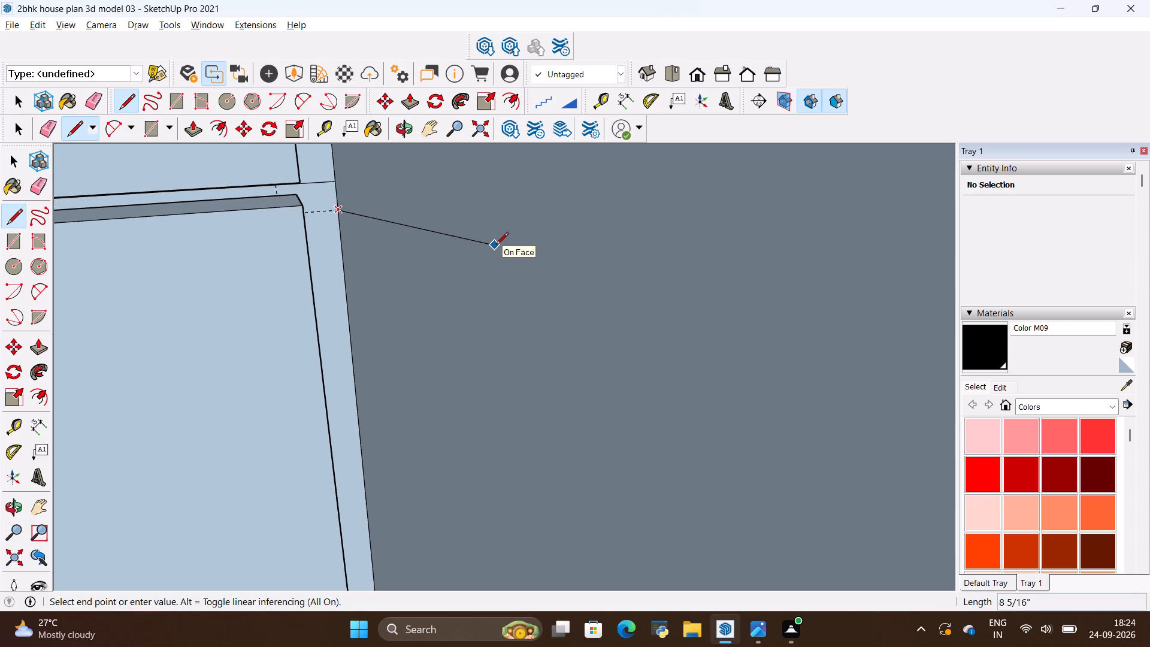
pyautogui.scroll(-20, 496, 246)
pyautogui.scroll(-11, 496, 246)
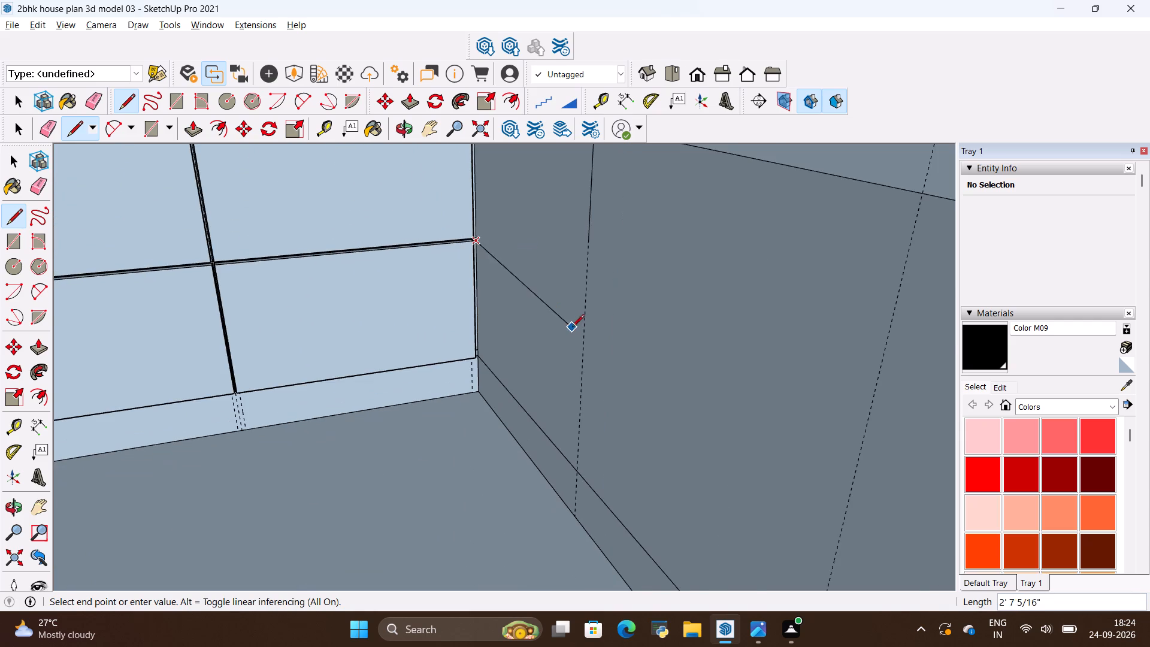
pyautogui.scroll(-6, 573, 328)
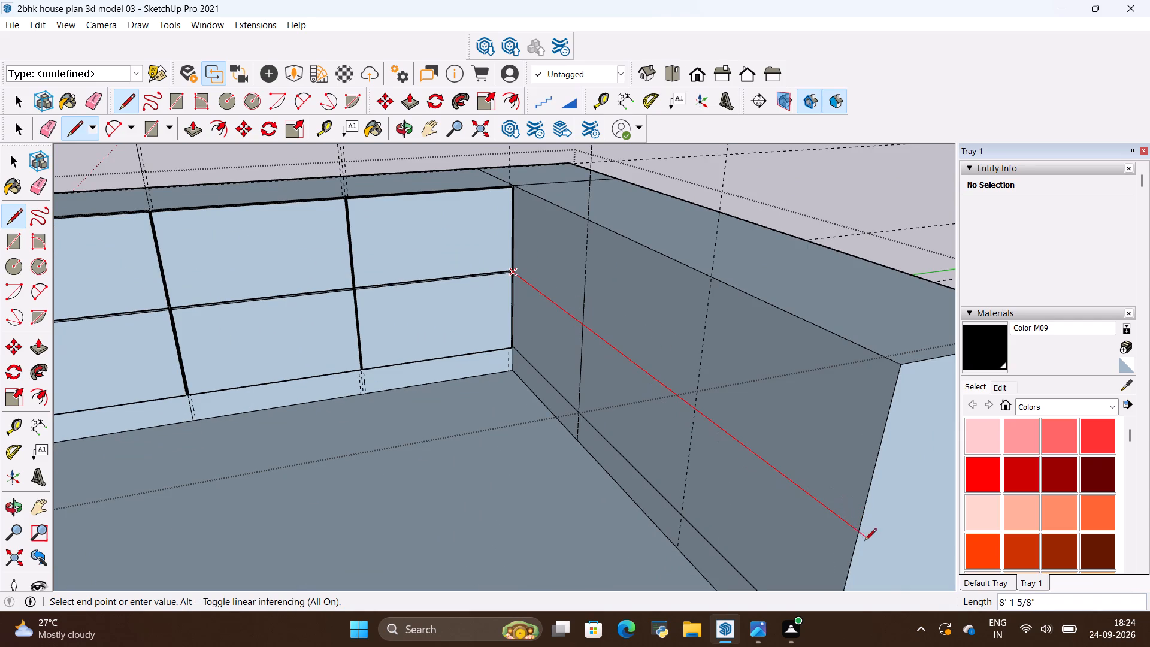
pyautogui.click(857, 534)
# Draw a second parallel line 8' 1/2" long across the adjoining run's front face, just above the first, level with the upper drawer fronts' bottom.
pyautogui.scroll(5, 545, 283)
pyautogui.scroll(4, 467, 268)
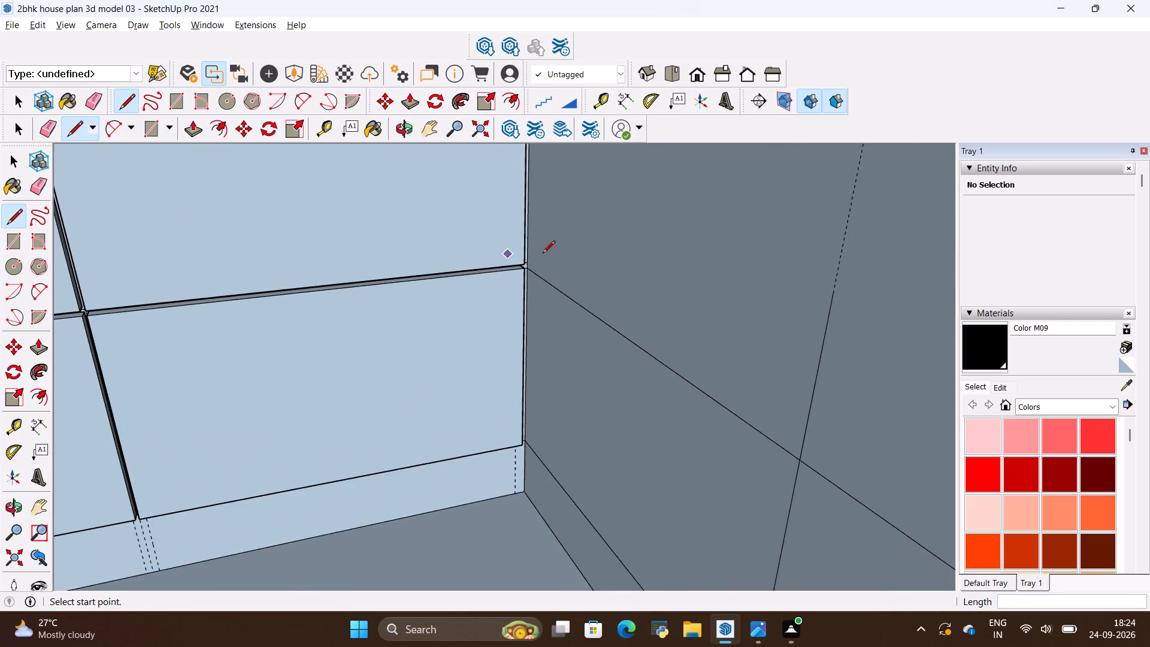
pyautogui.scroll(15, 562, 258)
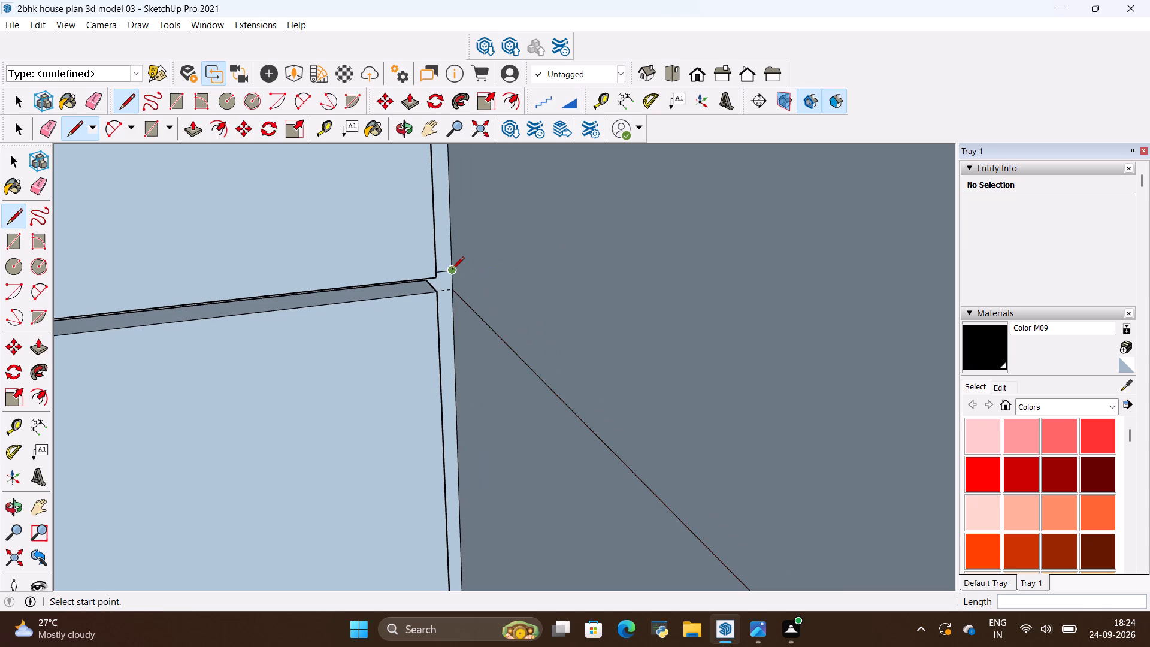
pyautogui.click(452, 270)
pyautogui.scroll(-20, 536, 301)
pyautogui.scroll(-7, 536, 301)
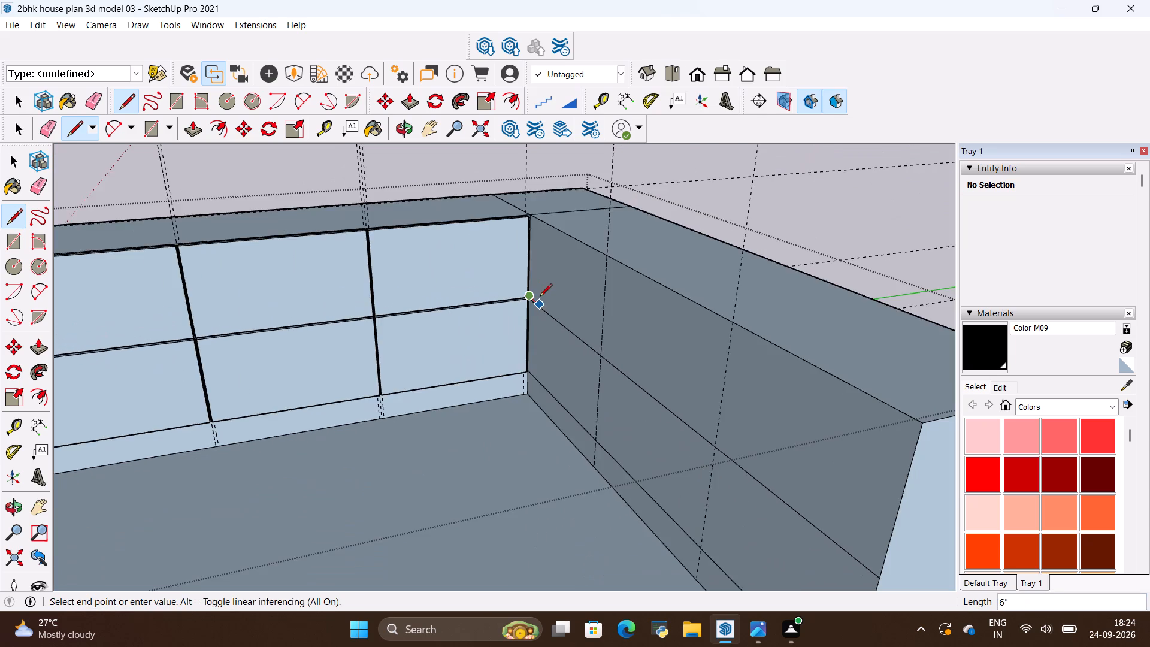
pyautogui.scroll(-5, 540, 297)
pyautogui.scroll(8, 695, 415)
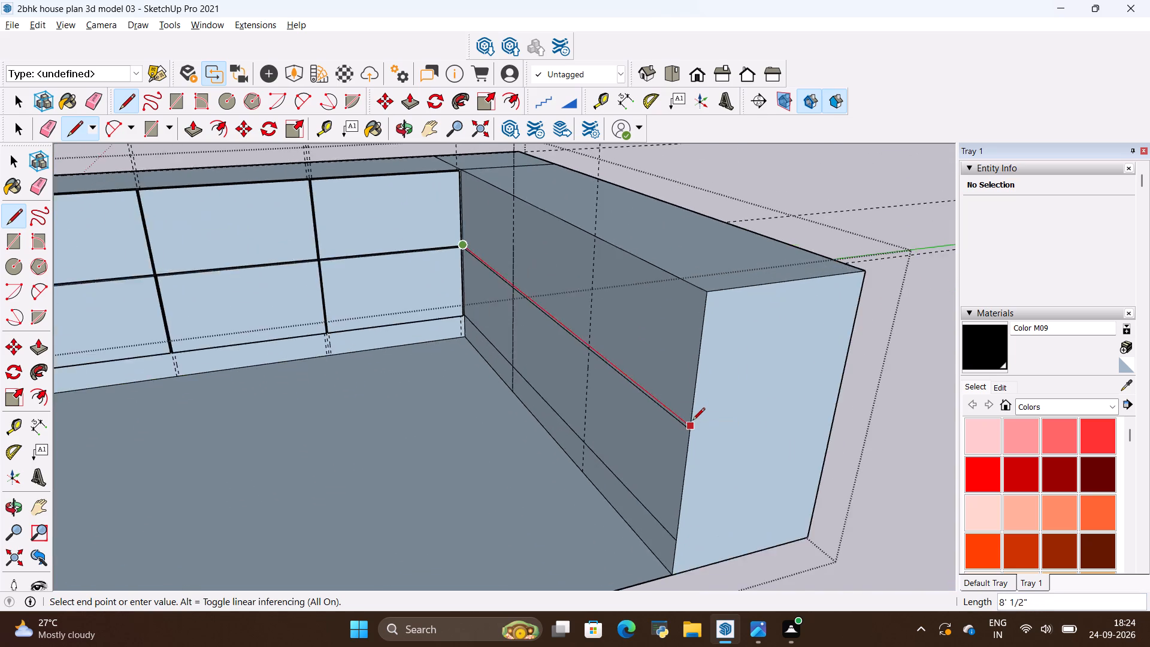
pyautogui.scroll(3, 692, 421)
pyautogui.click(689, 423)
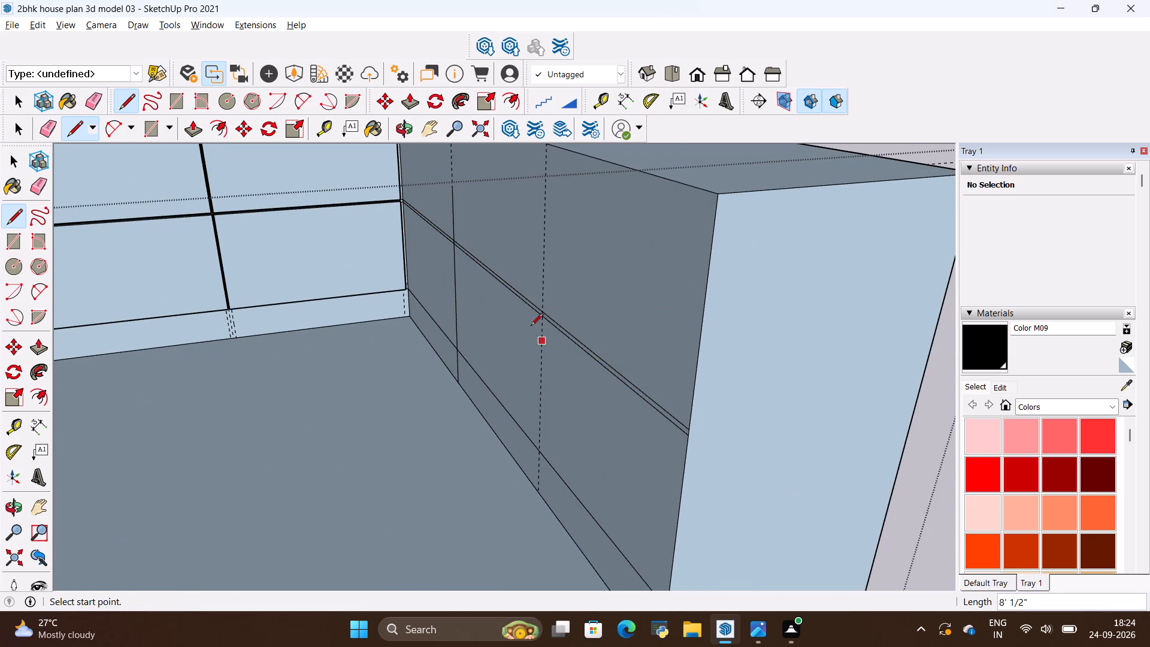
pyautogui.scroll(-6, 535, 295)
pyautogui.moveTo(528, 304); pyautogui.dragTo(624, 333, button='middle')
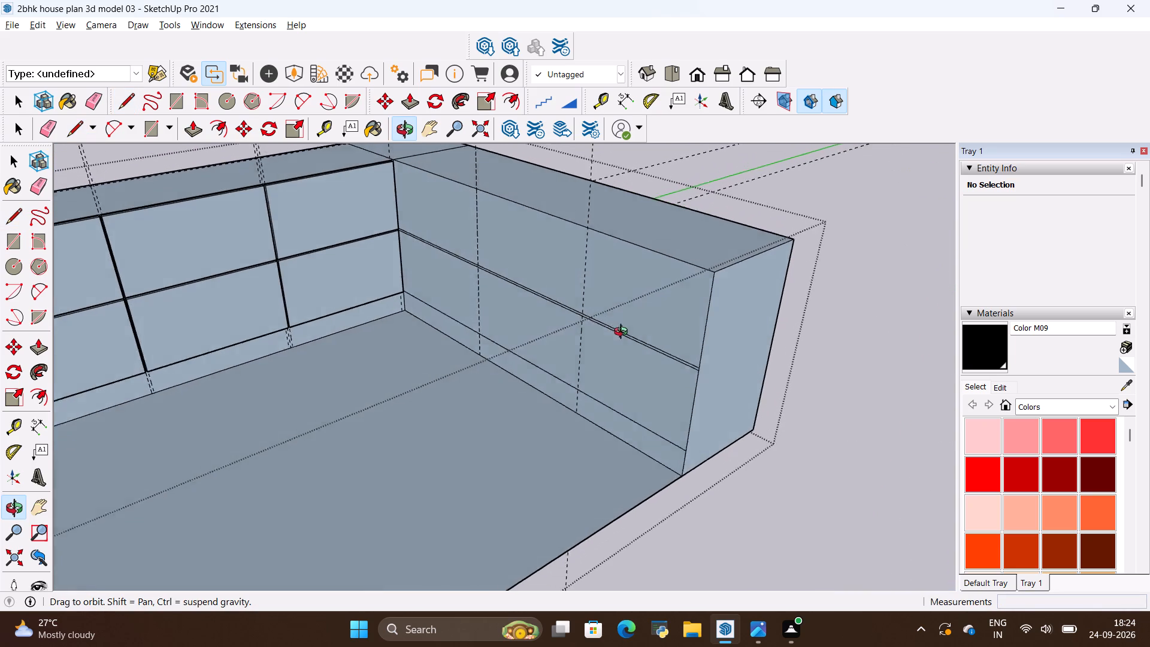
pyautogui.moveTo(624, 333); pyautogui.dragTo(609, 340, button='middle')
pyautogui.scroll(5, 438, 196)
pyautogui.scroll(-5, 532, 306)
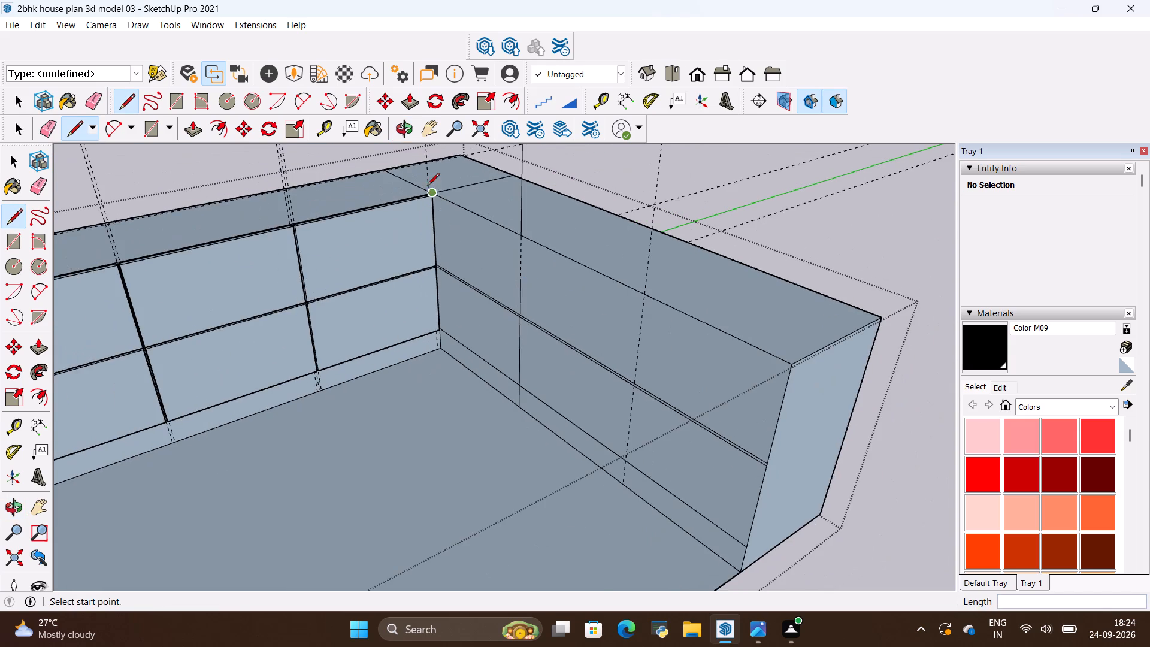
# Copy the top edge of the adjoining cabinet run's front face 1" downward.
pyautogui.scroll(20, 426, 182)
pyautogui.scroll(6, 426, 182)
pyautogui.moveTo(425, 230); pyautogui.dragTo(353, 253, button='middle')
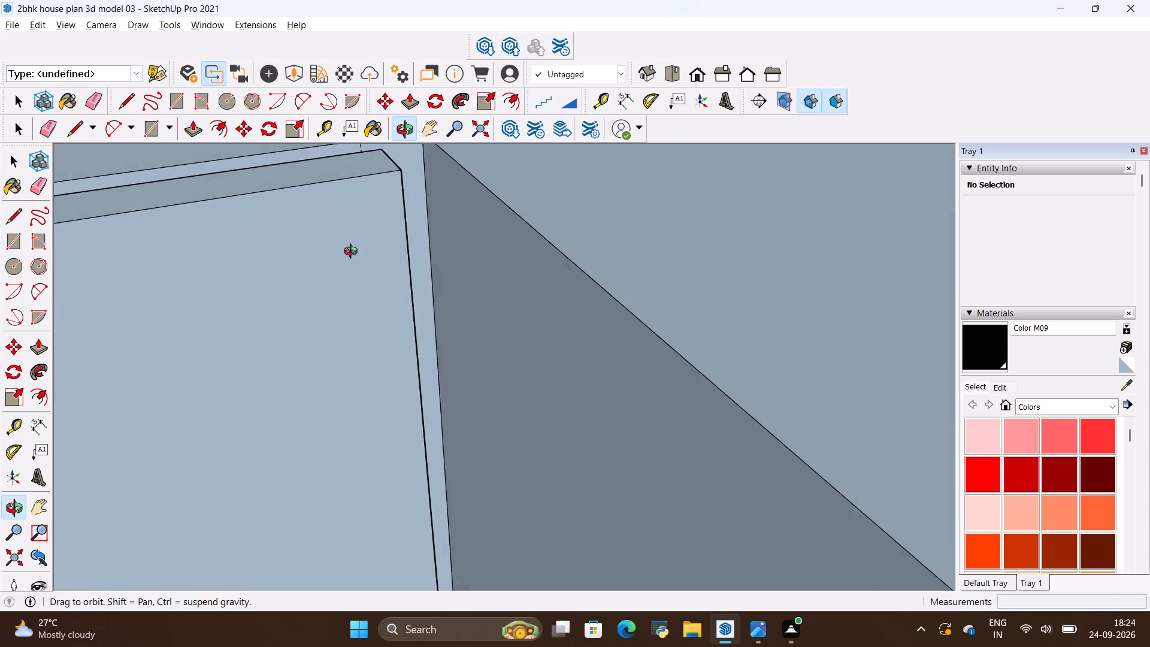
pyautogui.moveTo(353, 253); pyautogui.dragTo(352, 253, button='middle')
pyautogui.scroll(-6, 374, 238)
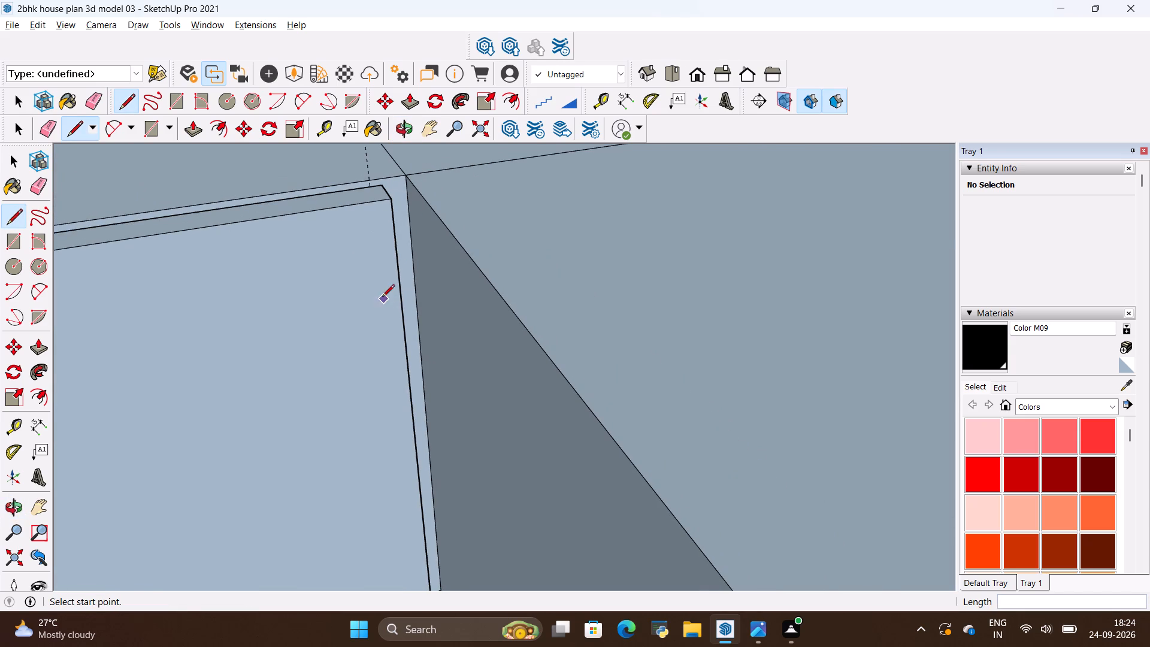
pyautogui.scroll(-6, 382, 298)
pyautogui.scroll(-6, 396, 344)
pyautogui.moveTo(406, 487); pyautogui.dragTo(467, 410, button='middle')
pyautogui.scroll(-3, 505, 391)
pyautogui.moveTo(606, 317); pyautogui.dragTo(679, 297, button='middle')
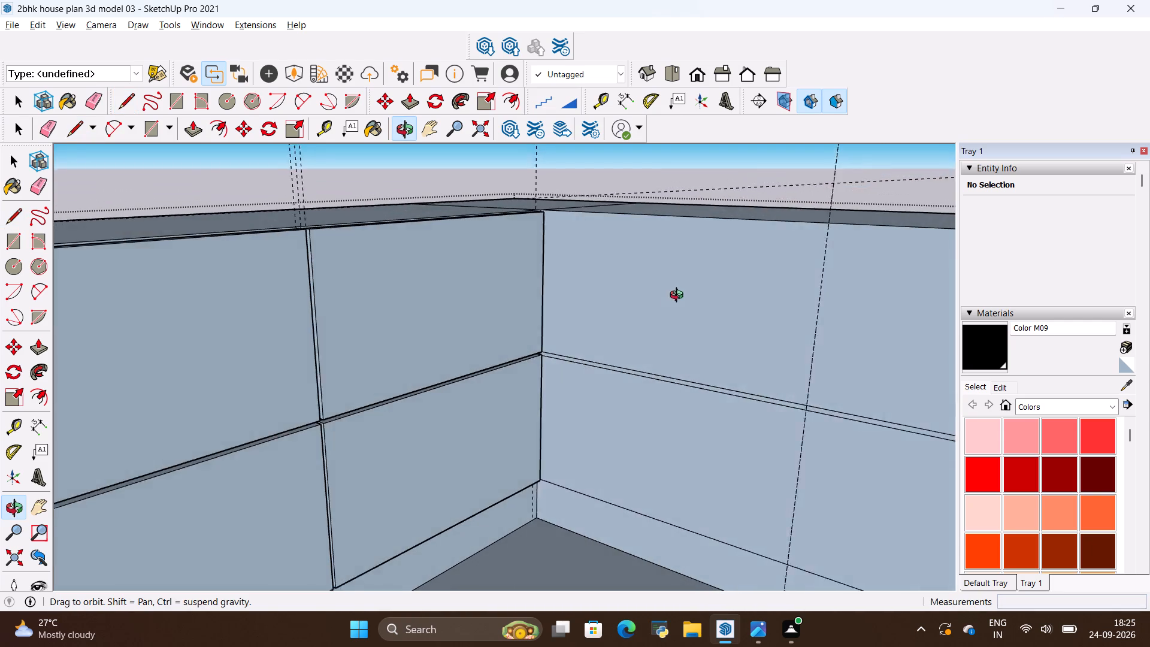
pyautogui.moveTo(679, 297); pyautogui.dragTo(673, 306, button='middle')
pyautogui.click(764, 243)
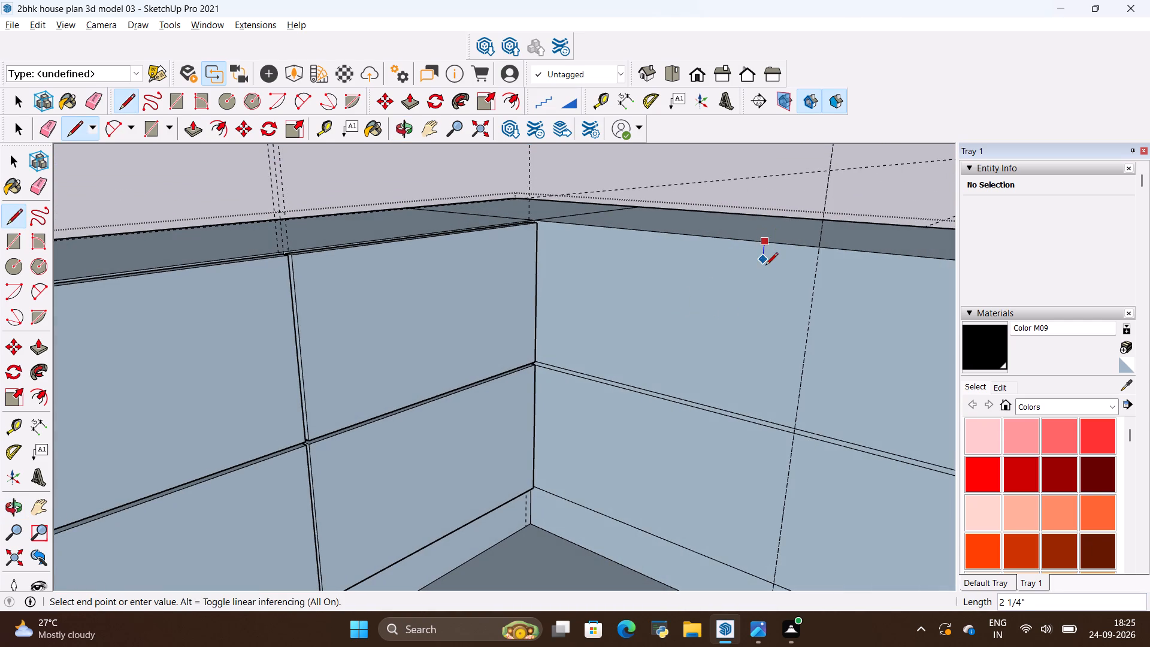
pyautogui.press('Escape')
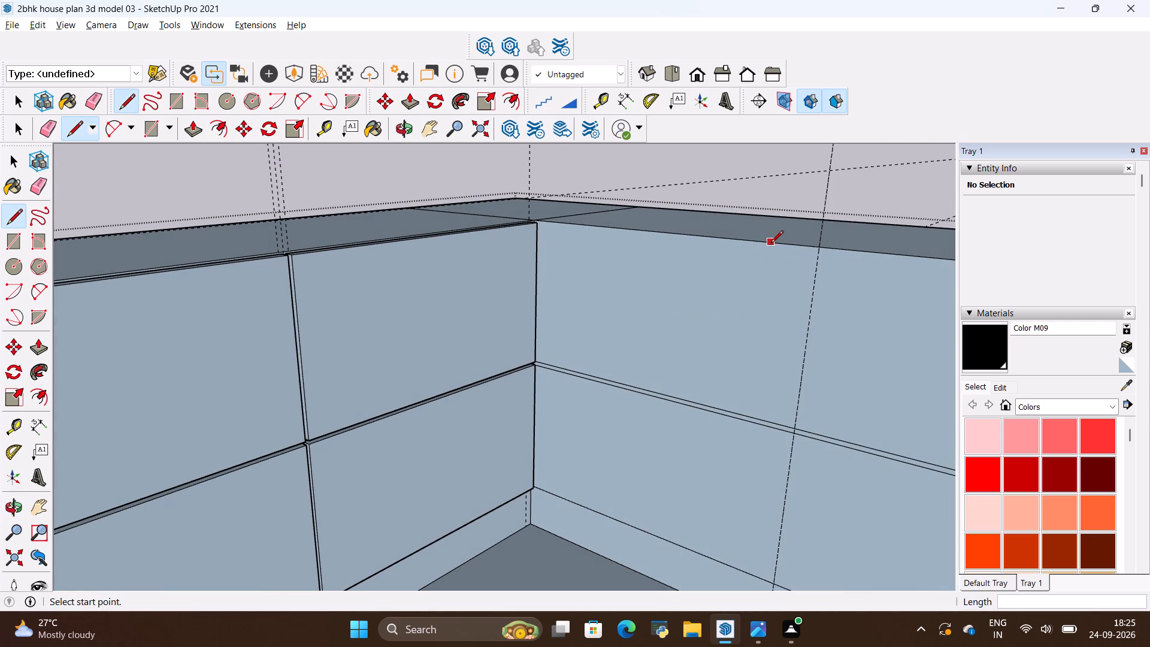
pyautogui.press('space')
pyautogui.click(771, 242)
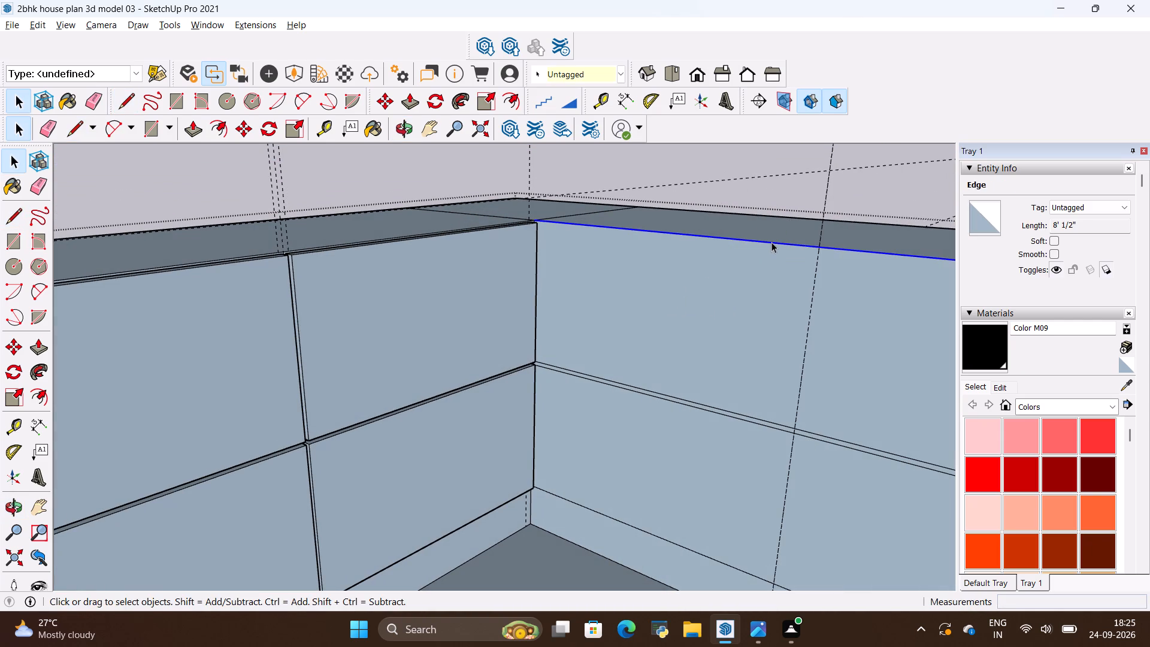
pyautogui.press('m')
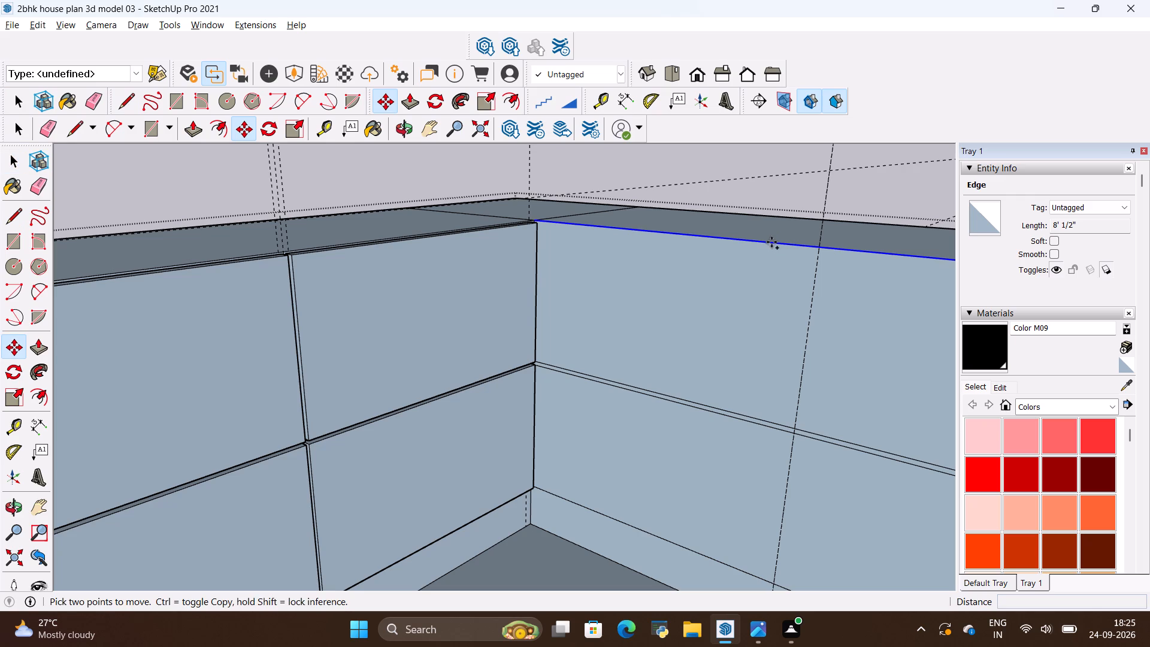
pyautogui.click(773, 243)
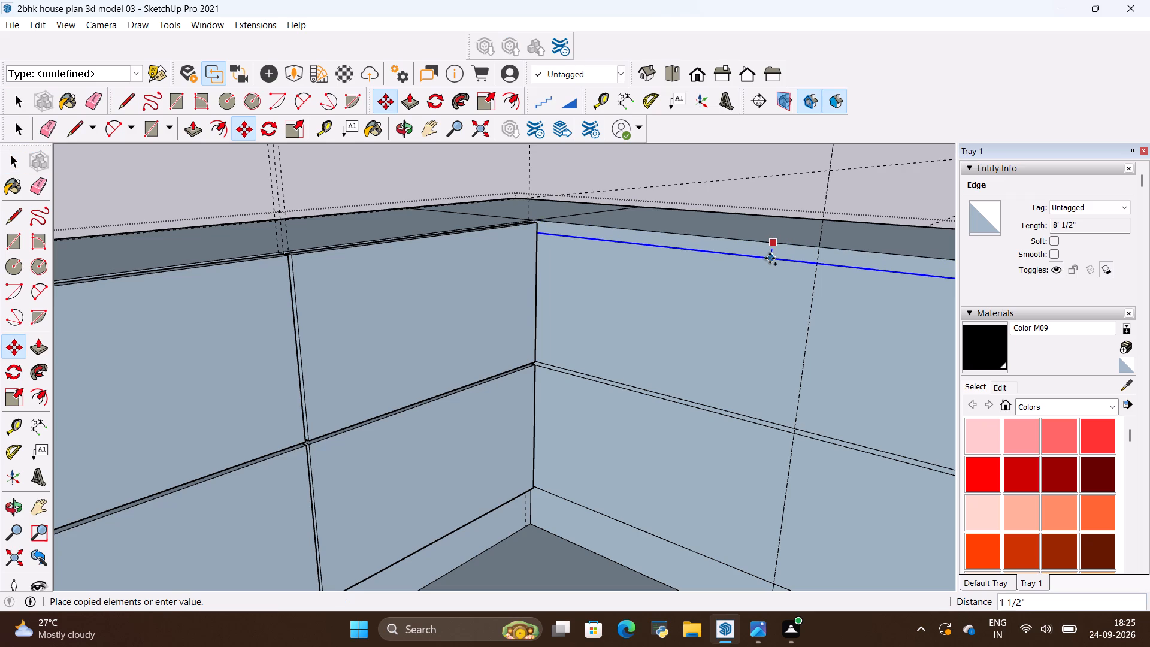
pyautogui.press('BackSpace')
pyautogui.press('1')
pyautogui.hotkey('shift', '"')
pyautogui.press('Return')
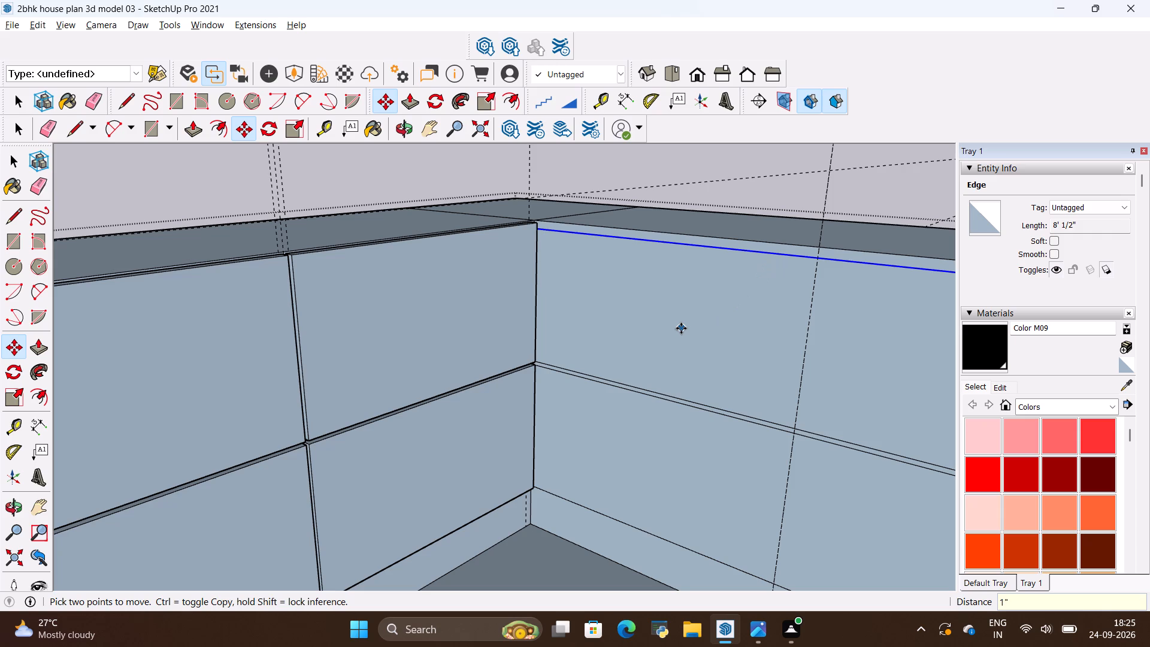
# Copy the line along the top of the adjoining run's toe-kick 1" upward on the front face.
pyautogui.press('space')
pyautogui.click(678, 333)
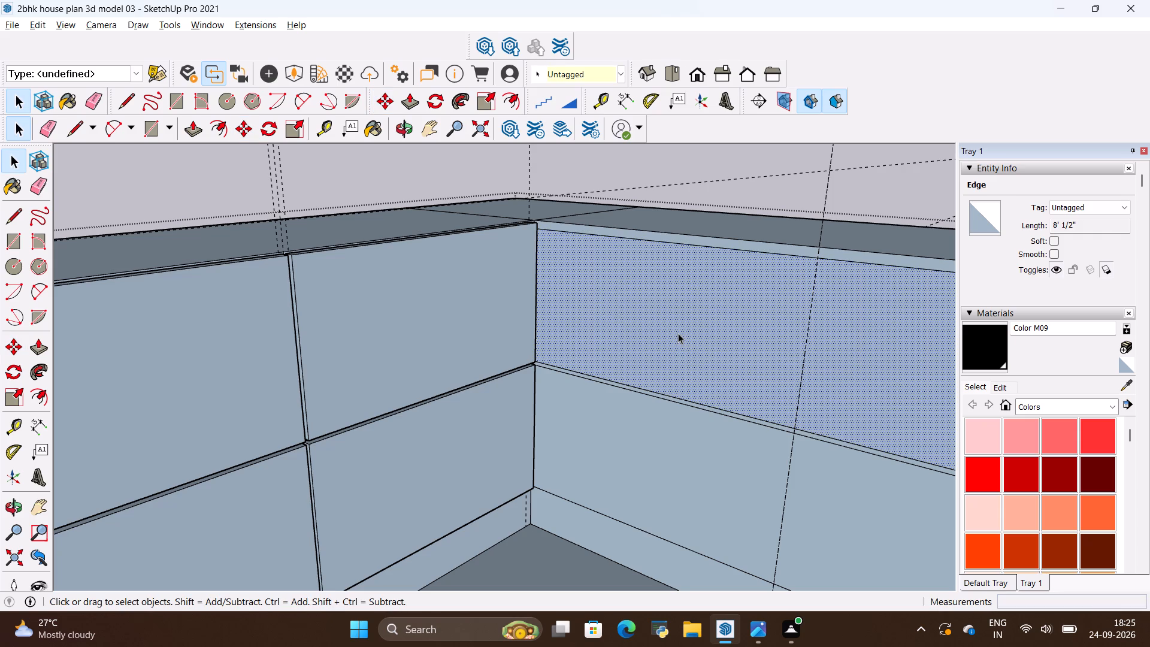
pyautogui.scroll(-3, 658, 381)
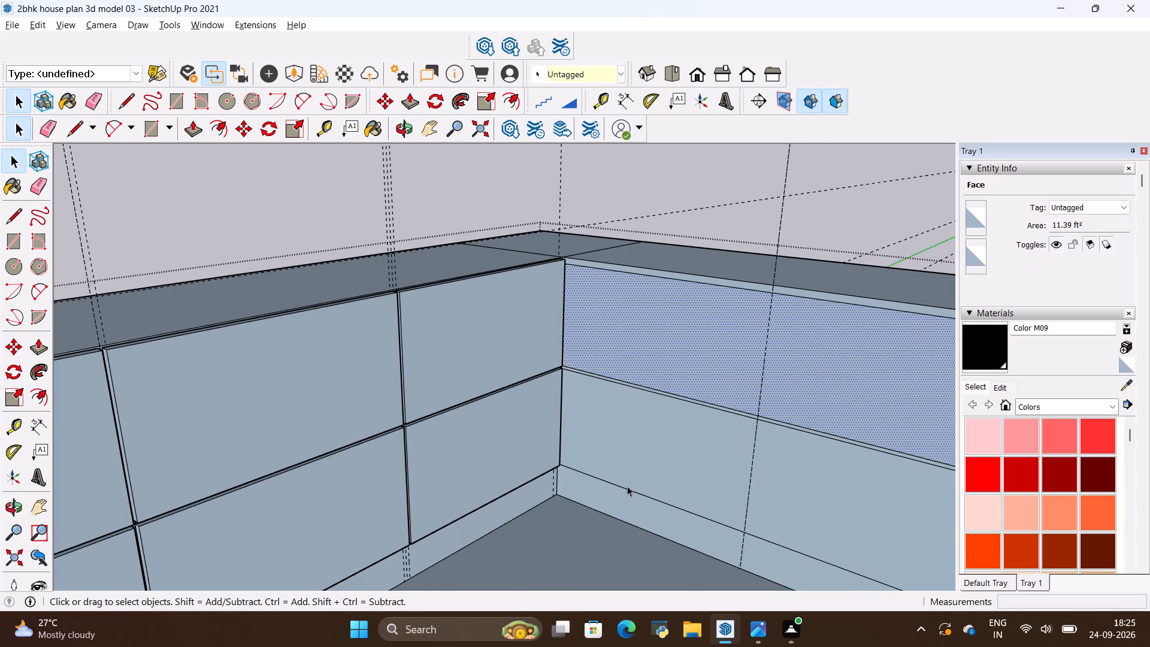
pyautogui.scroll(1, 588, 471)
pyautogui.press('space')
pyautogui.click(602, 477)
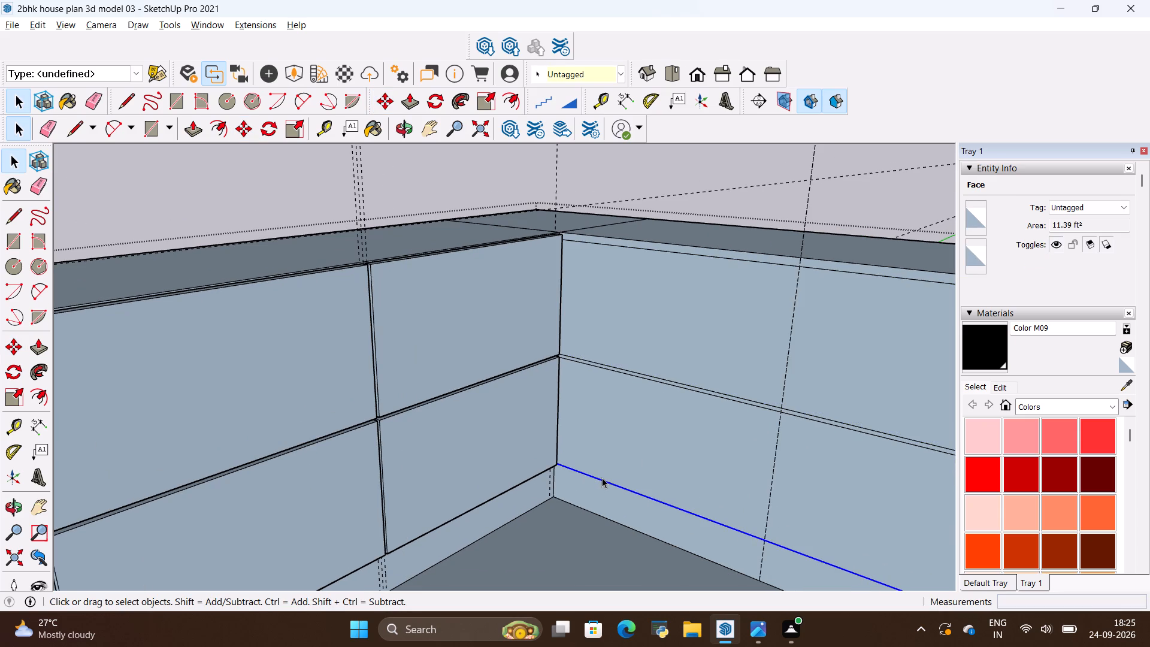
pyautogui.press('m')
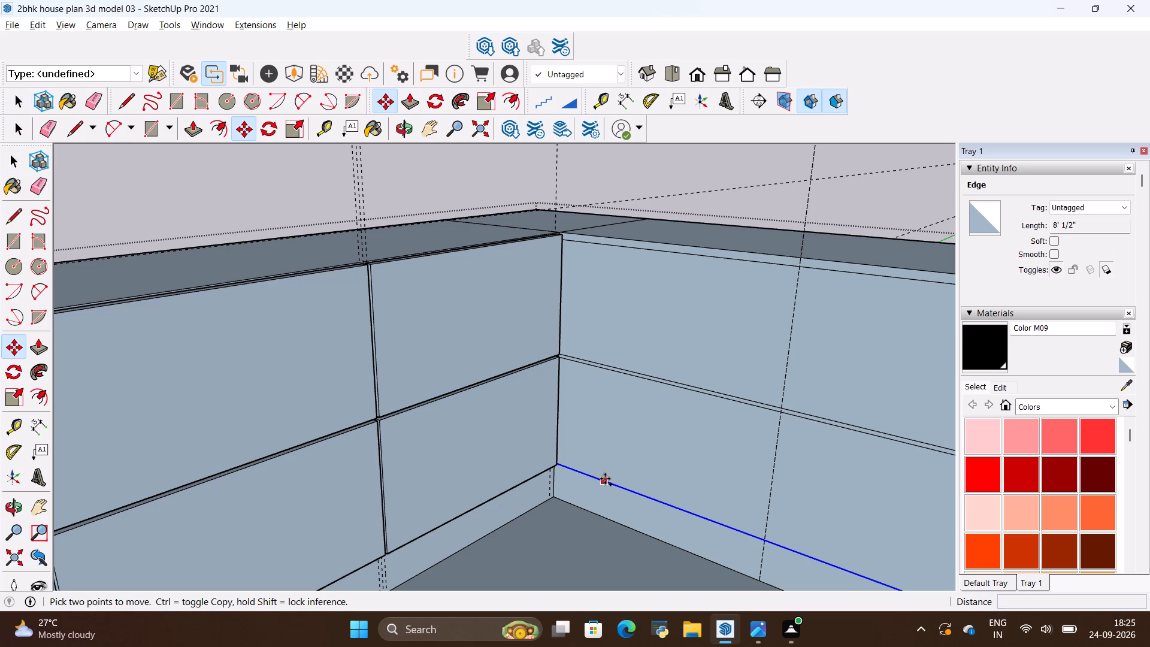
pyautogui.click(605, 479)
pyautogui.press('BackSpace')
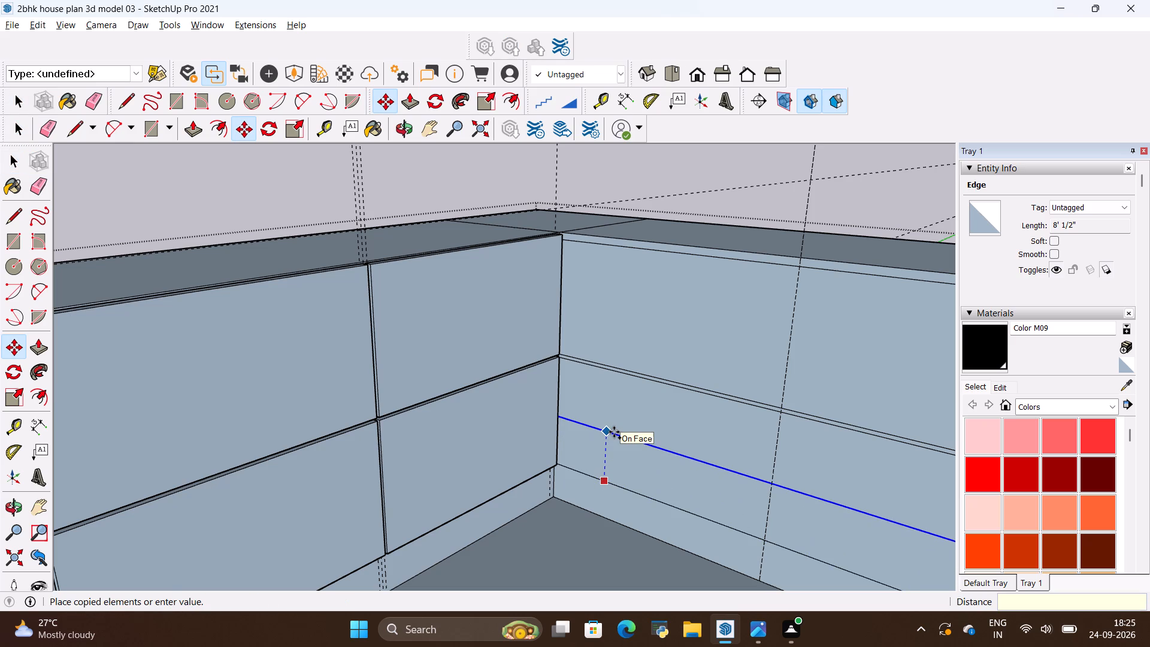
pyautogui.write('1"')
pyautogui.press('Return')
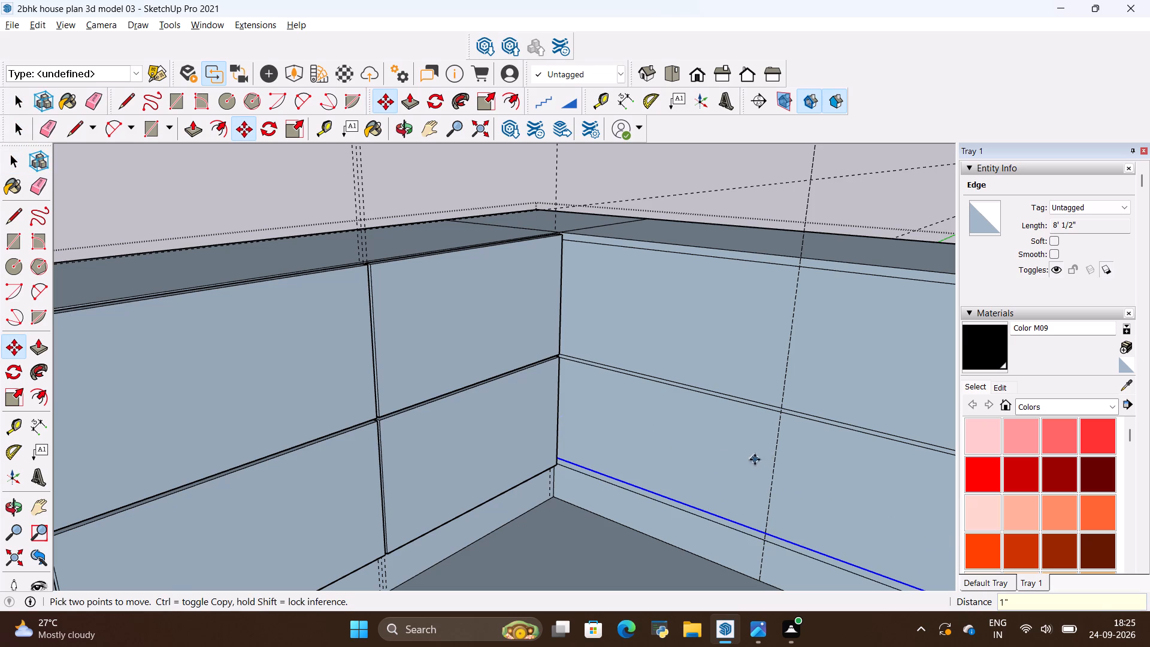
# Place a vertical guide on the adjoining run's front face, offset 1" from the inner corner edge.
pyautogui.moveTo(753, 459); pyautogui.dragTo(632, 472, button='middle')
pyautogui.scroll(13, 446, 318)
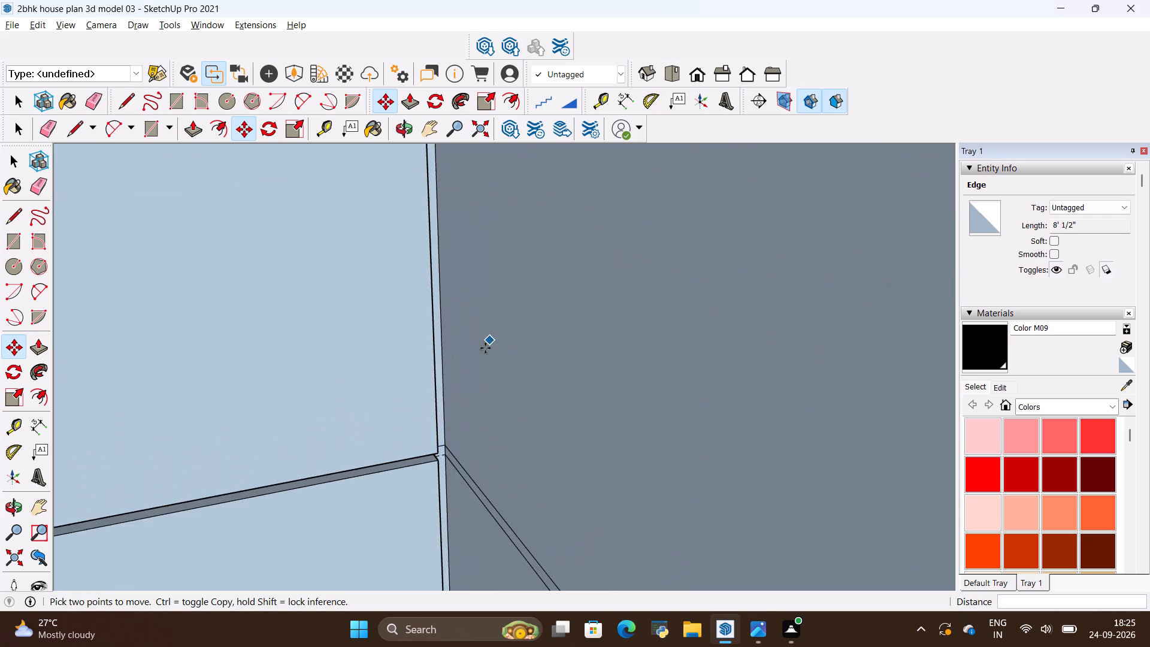
pyautogui.scroll(4, 464, 416)
pyautogui.click(433, 367)
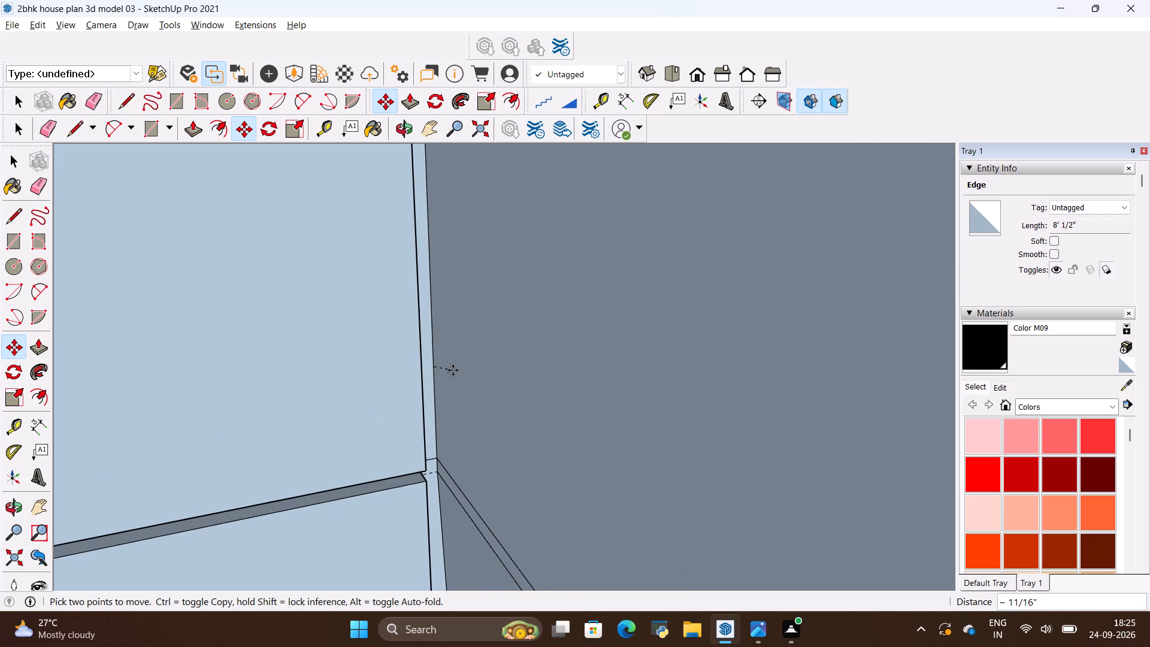
pyautogui.press('space')
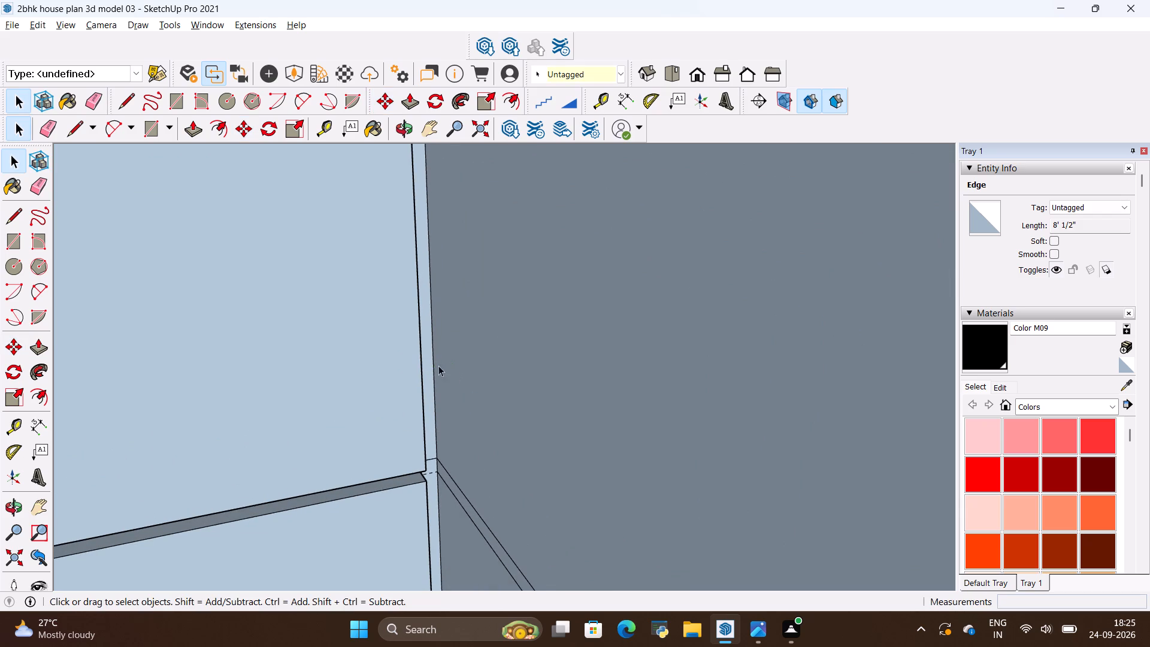
pyautogui.click(431, 358)
pyautogui.click(431, 356)
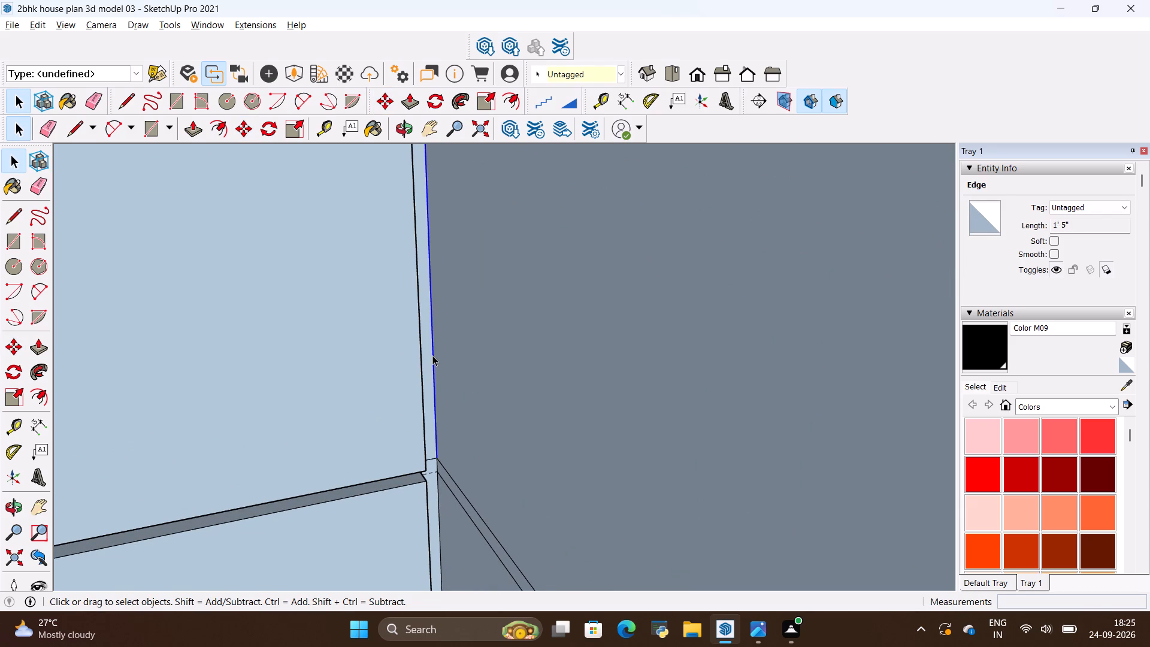
pyautogui.press('t')
pyautogui.click(434, 346)
pyautogui.moveTo(504, 380); pyautogui.dragTo(695, 403, button='middle')
pyautogui.press('BackSpace')
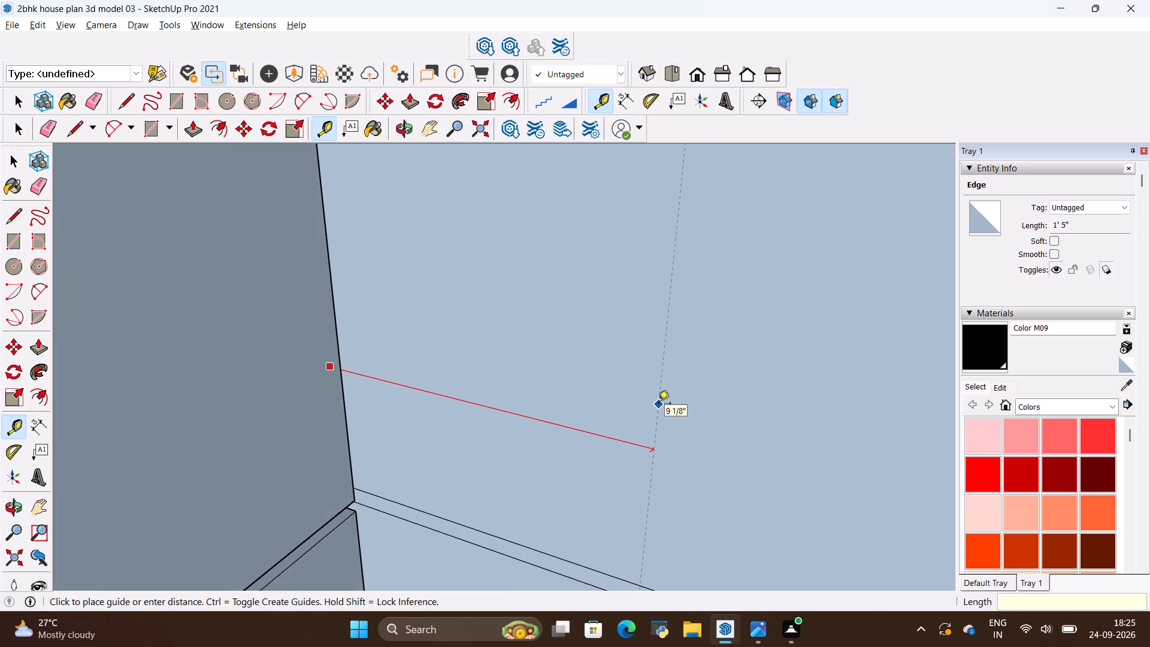
pyautogui.write('1"')
pyautogui.press('Return')
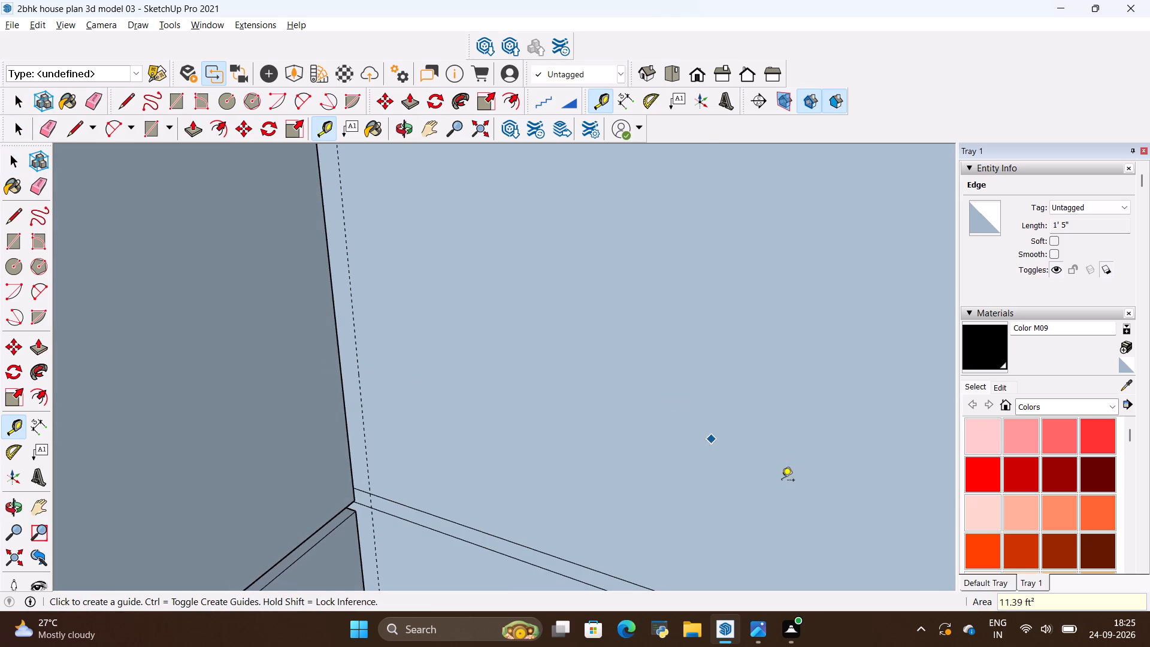
# Place a vertical guide on the adjoining run's front face, offset 1" inward from its far end edge.
pyautogui.scroll(-16, 447, 355)
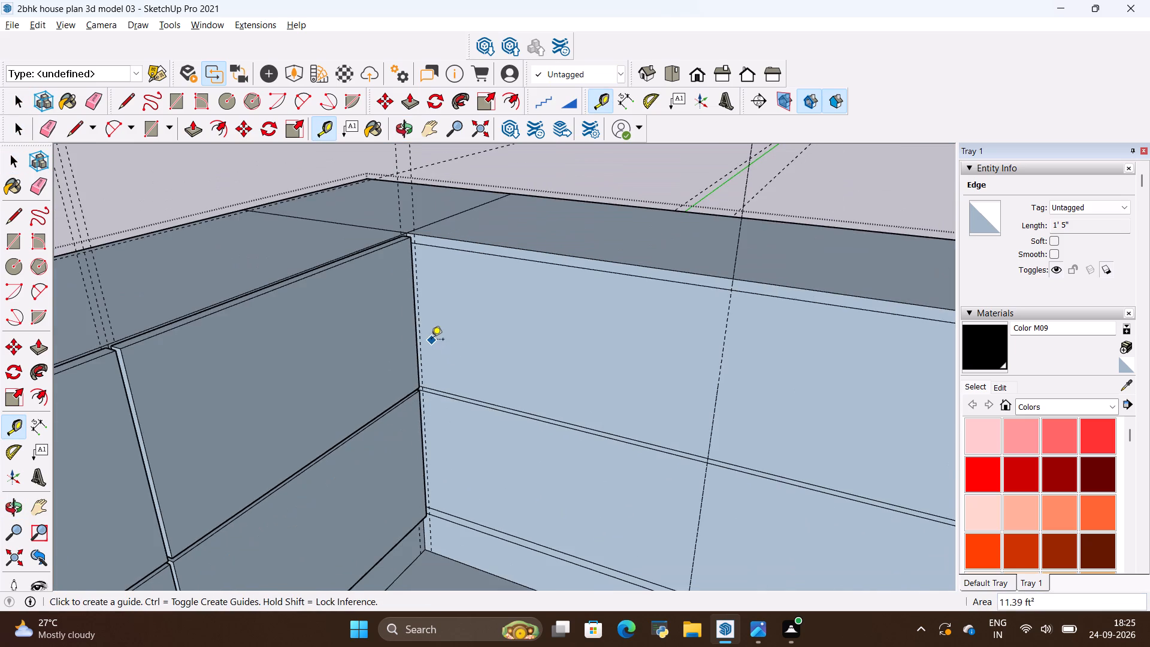
pyautogui.scroll(-10, 413, 327)
pyautogui.scroll(4, 680, 474)
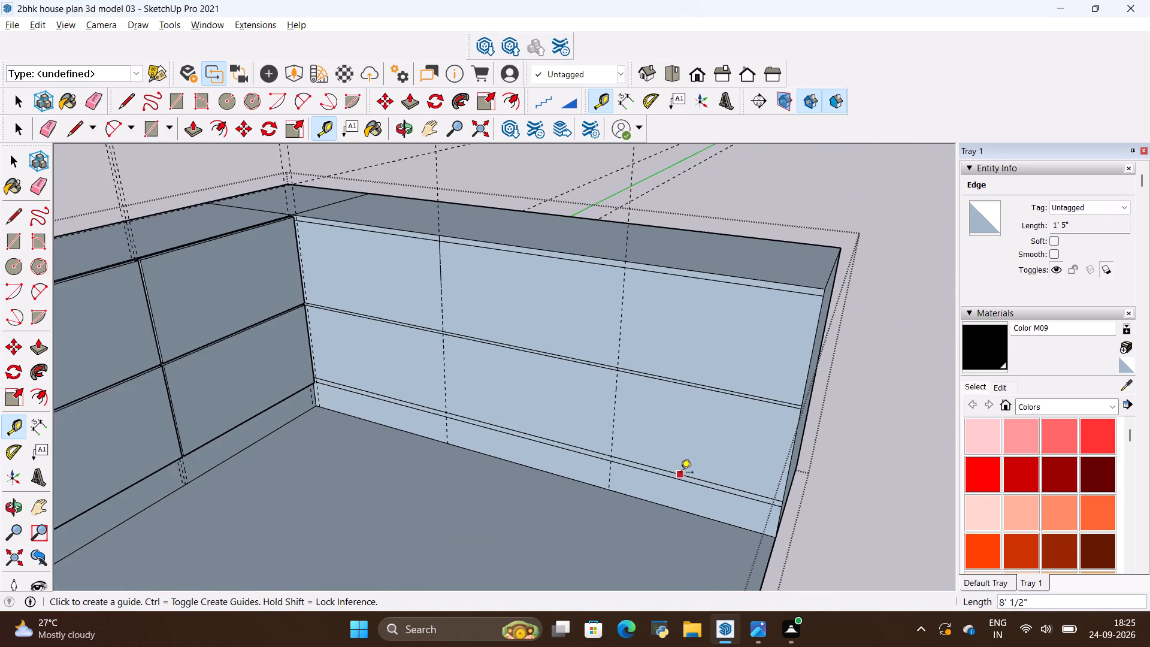
pyautogui.scroll(6, 791, 445)
pyautogui.moveTo(722, 420); pyautogui.dragTo(767, 432, button='middle')
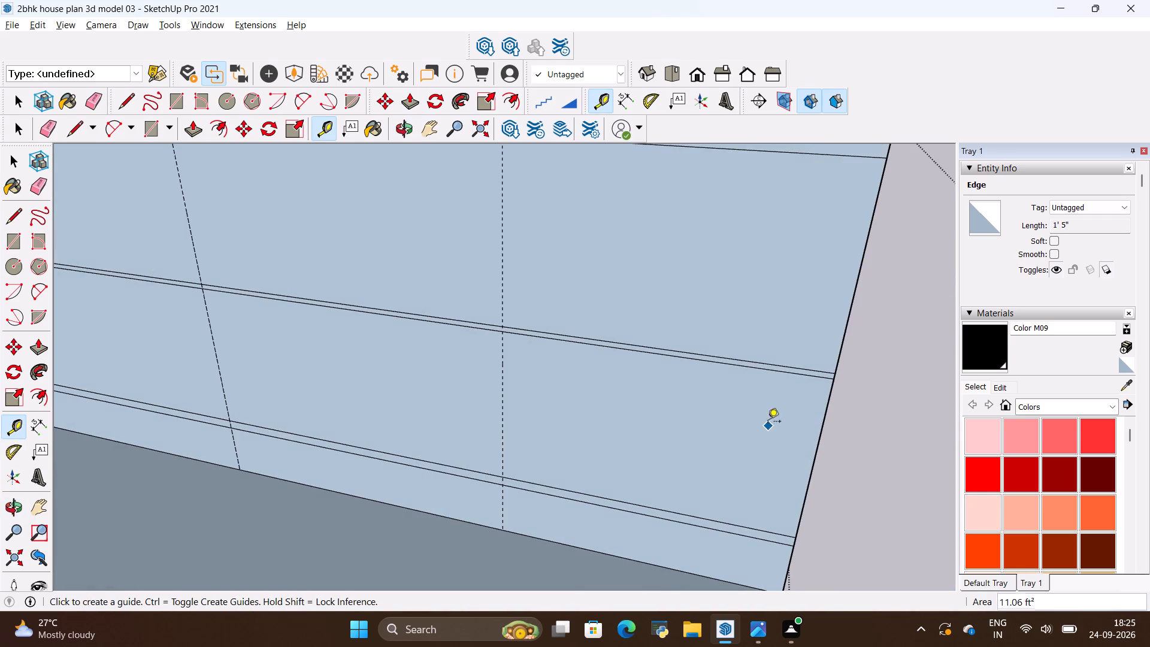
pyautogui.scroll(2, 847, 329)
pyautogui.click(847, 329)
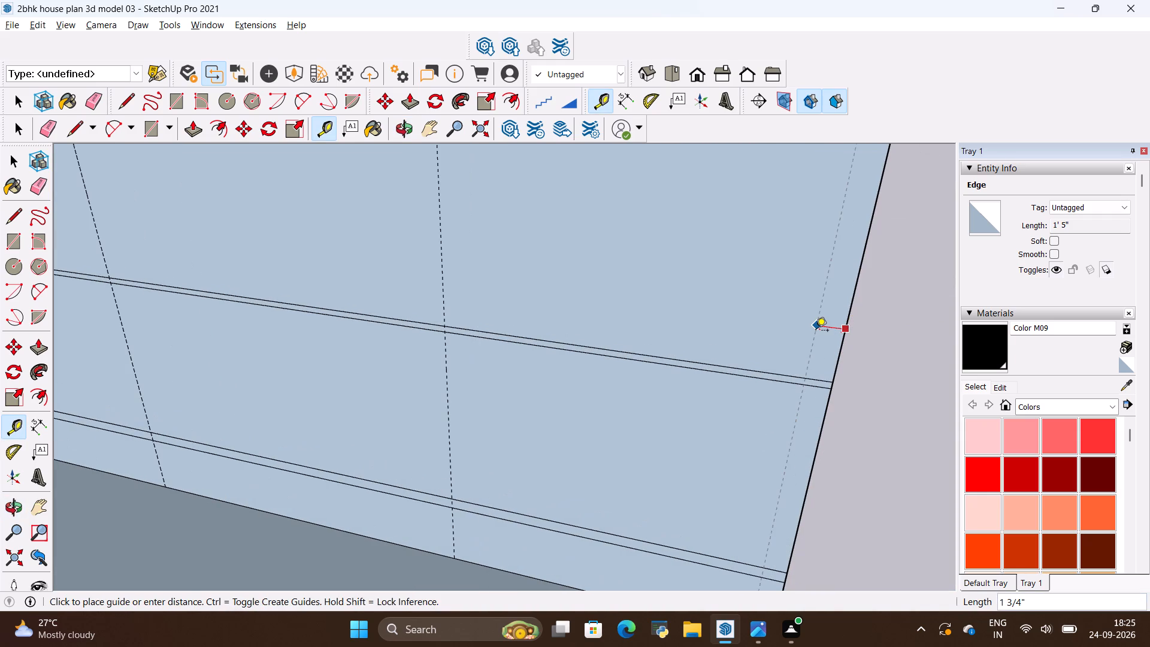
pyautogui.press('BackSpace')
pyautogui.write('1"')
pyautogui.press('Return')
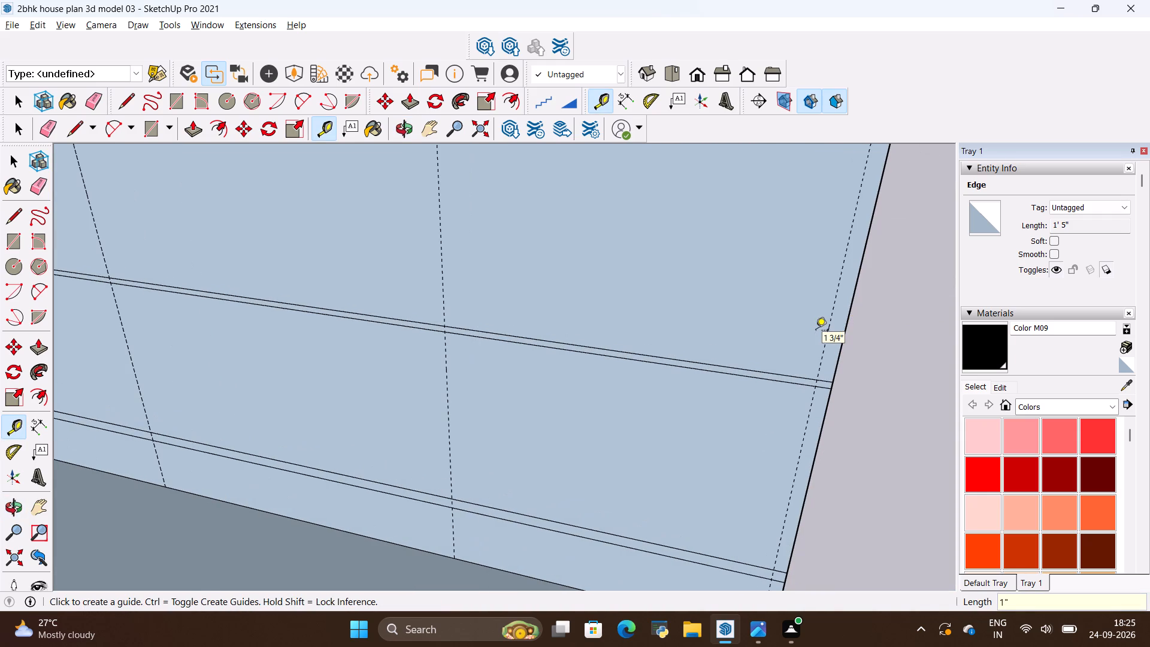
# Place a guide offset 0.5" toward the far end from the vertical divider guide nearest the adjoining run's far end.
pyautogui.scroll(-4, 464, 203)
pyautogui.scroll(-6, 498, 240)
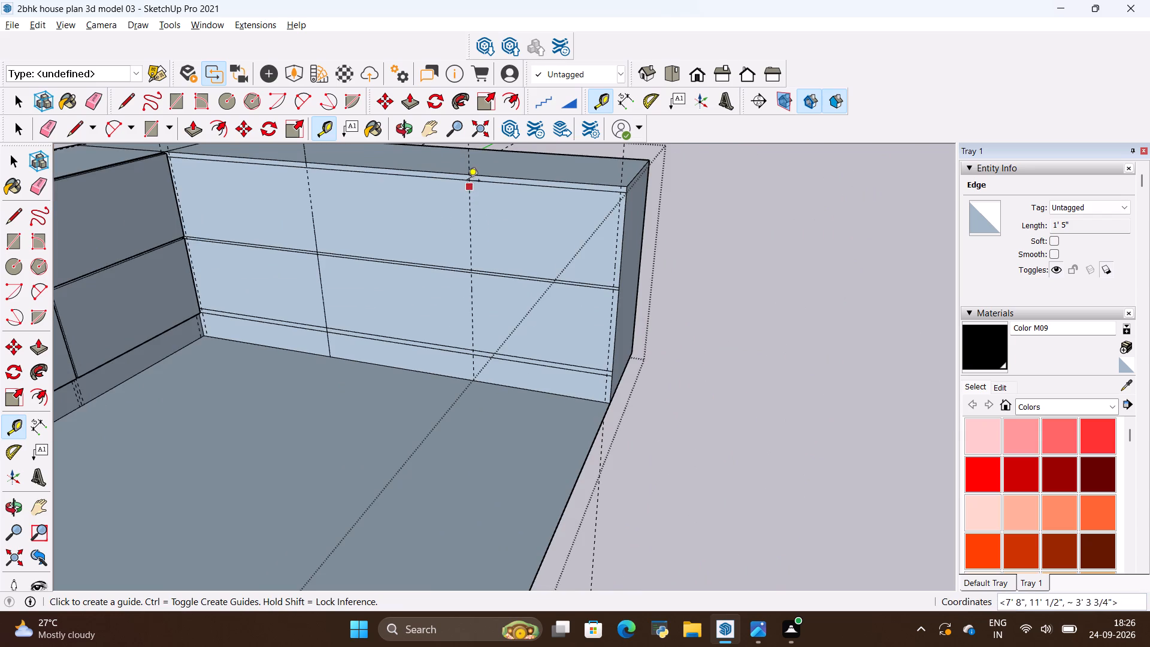
pyautogui.scroll(5, 467, 177)
pyautogui.scroll(4, 461, 355)
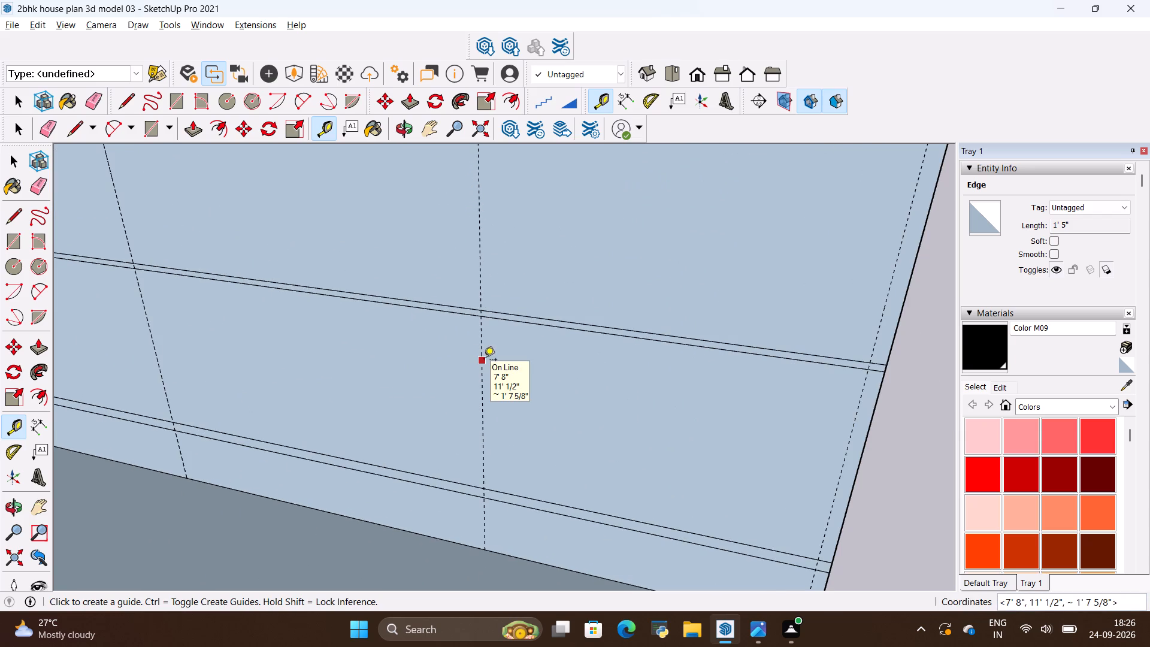
pyautogui.scroll(-7, 484, 361)
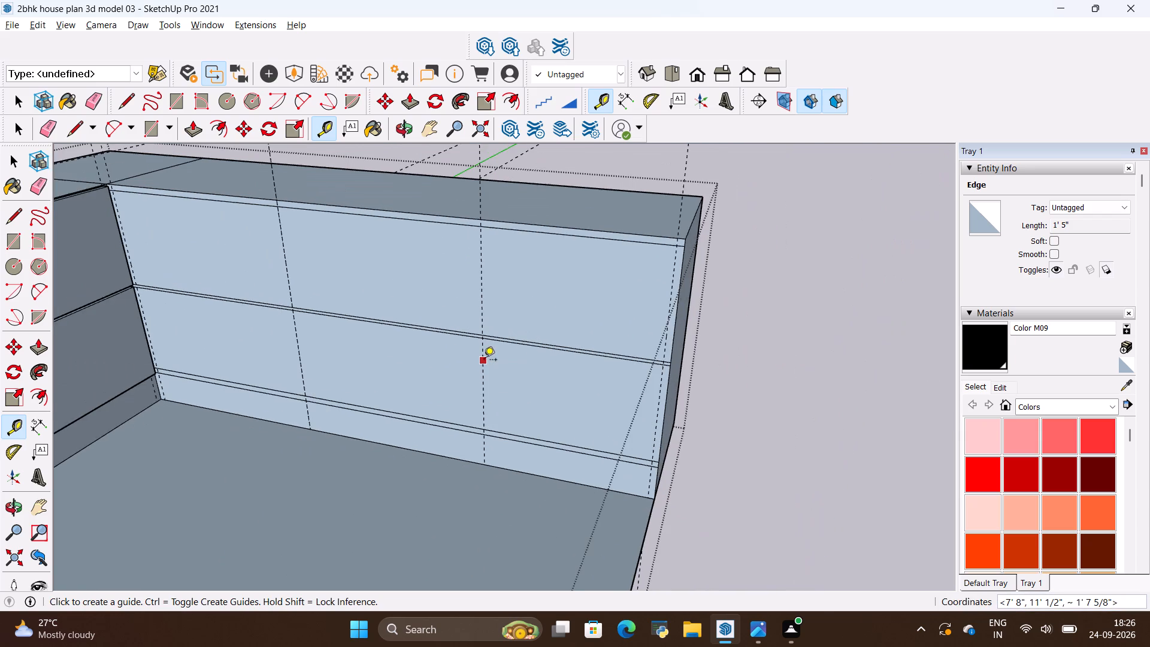
pyautogui.scroll(7, 484, 361)
pyautogui.click(484, 361)
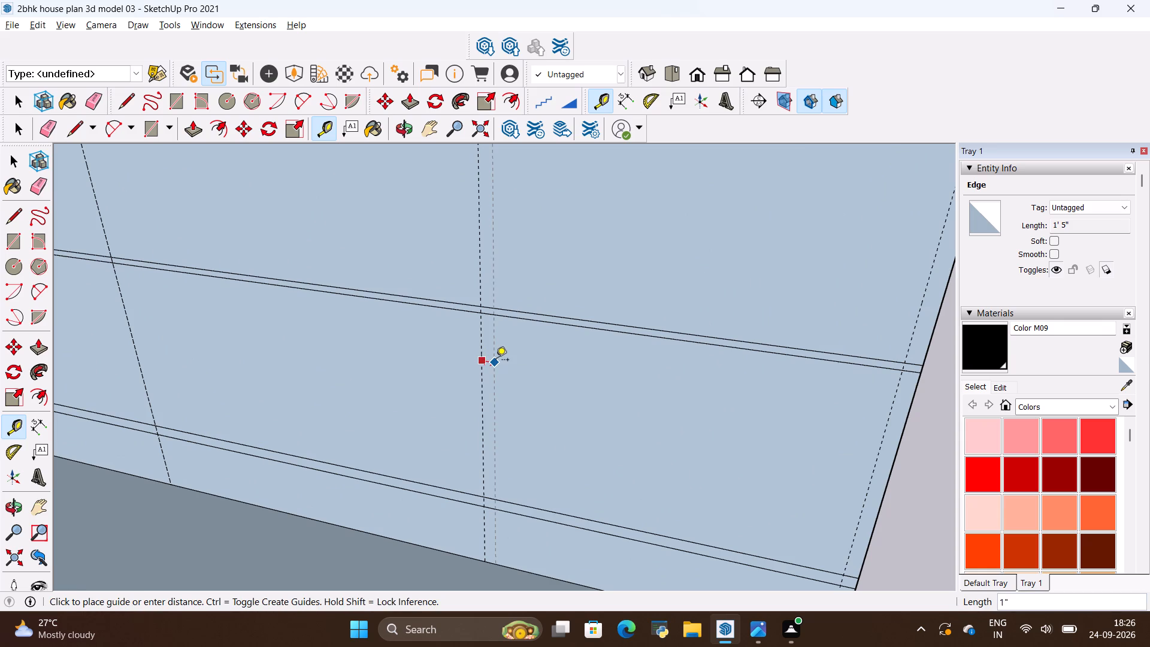
pyautogui.press('BackSpace')
pyautogui.press('BackSpace')
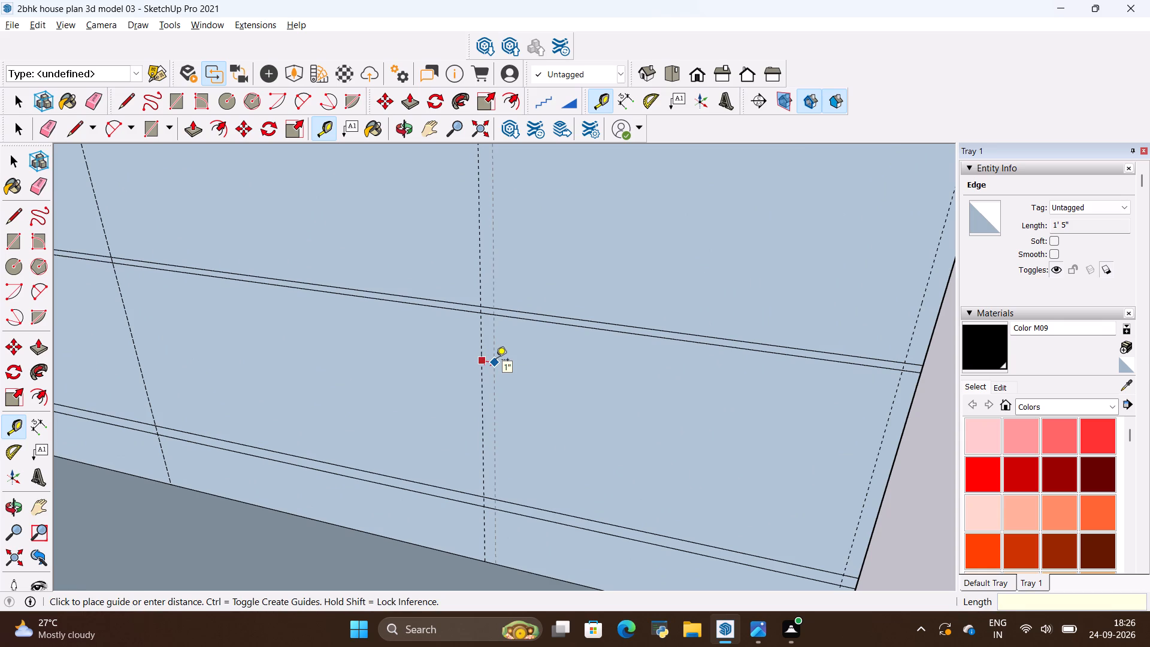
pyautogui.write('.5')
pyautogui.hotkey('shift', '"')
pyautogui.press('Return')
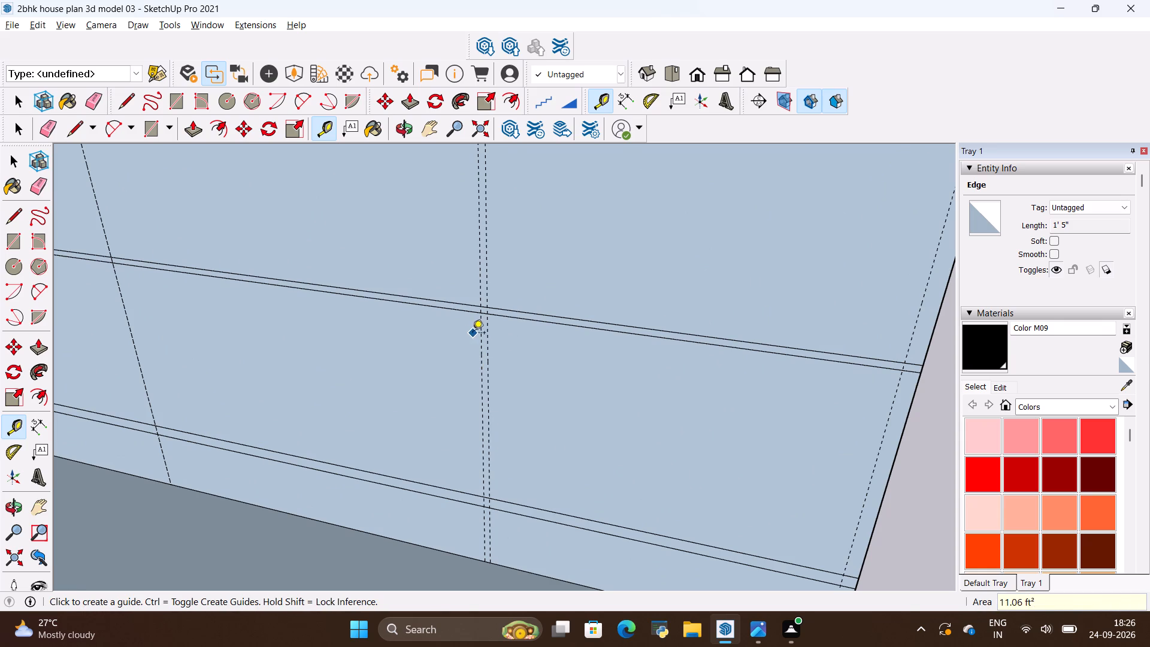
# Place a guide offset 0.5" toward the inner corner from the vertical divider guide nearest the adjoining run's far end.
pyautogui.click(479, 329)
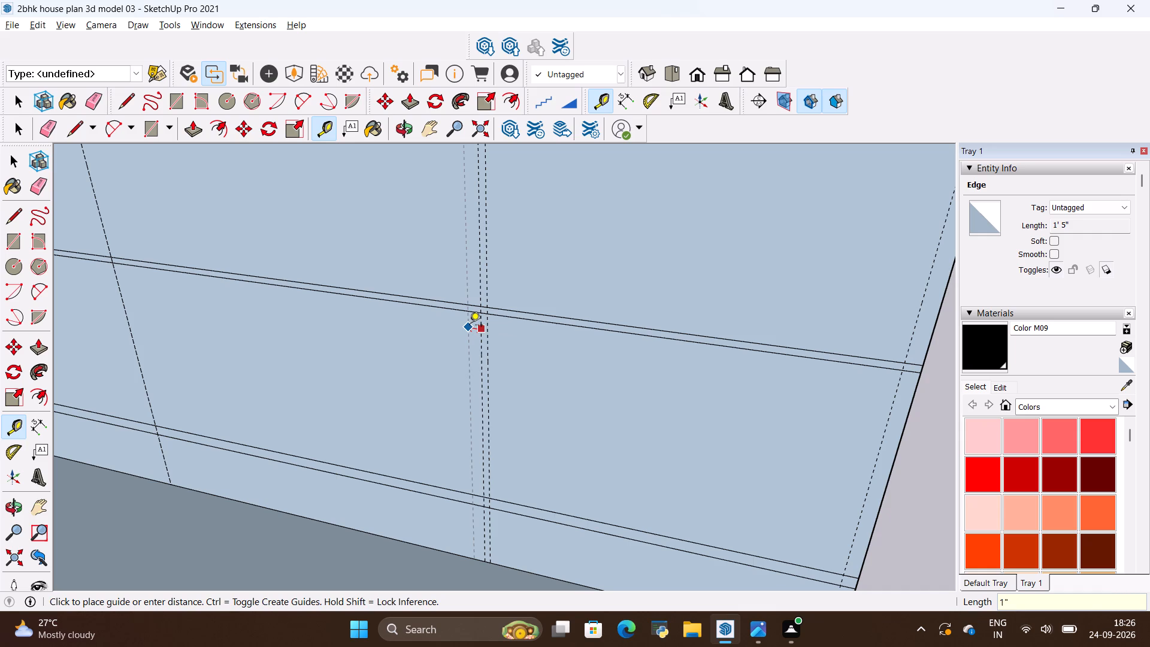
pyautogui.press('BackSpace')
pyautogui.press('.')
pyautogui.press('5')
pyautogui.hotkey('shift', '"')
pyautogui.press('Return')
pyautogui.scroll(-5, 525, 378)
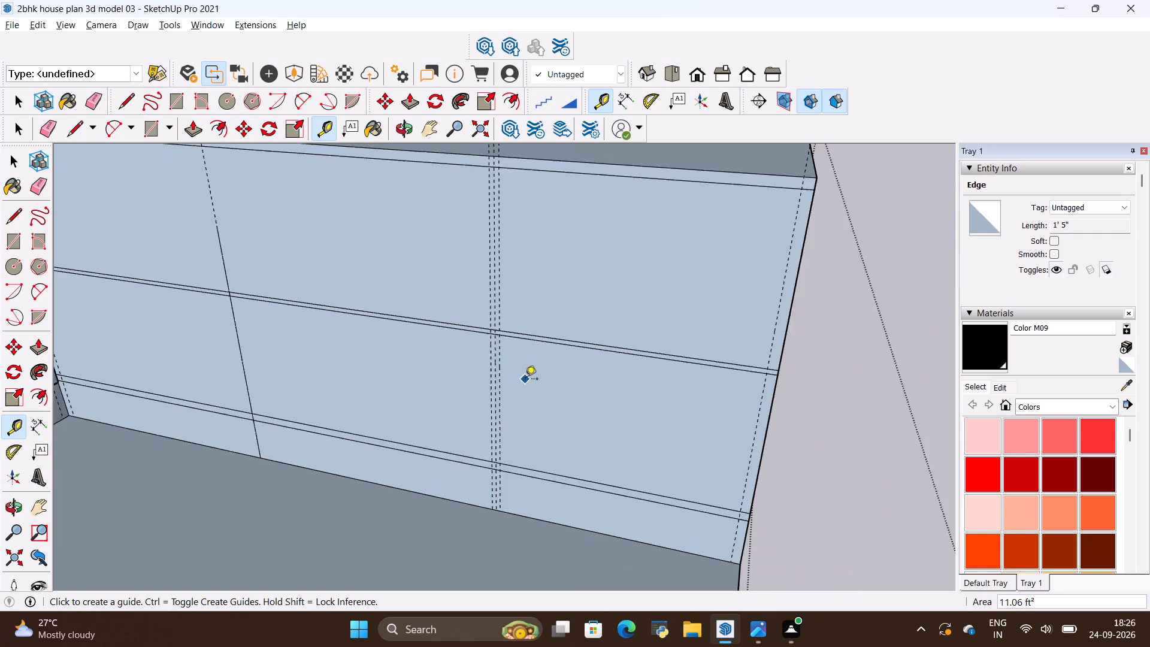
pyautogui.scroll(12, 493, 443)
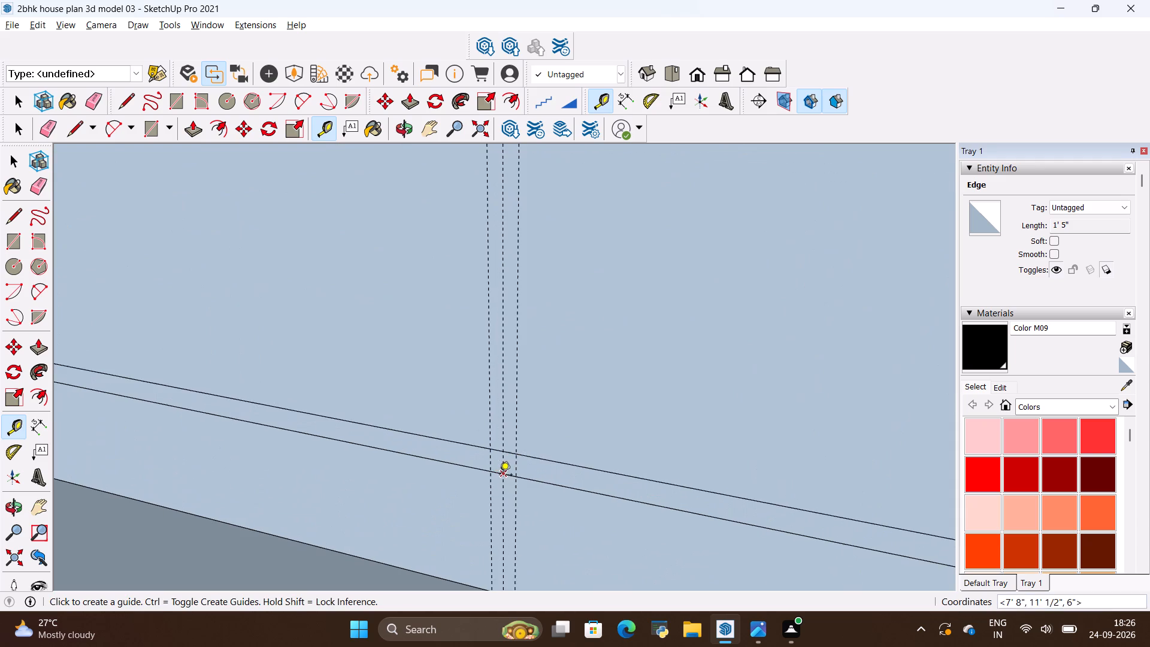
# Copy the three far-end divider guides along the adjoining run's front face onto the divider line nearest the inner corner.
pyautogui.press('space')
pyautogui.scroll(5, 492, 469)
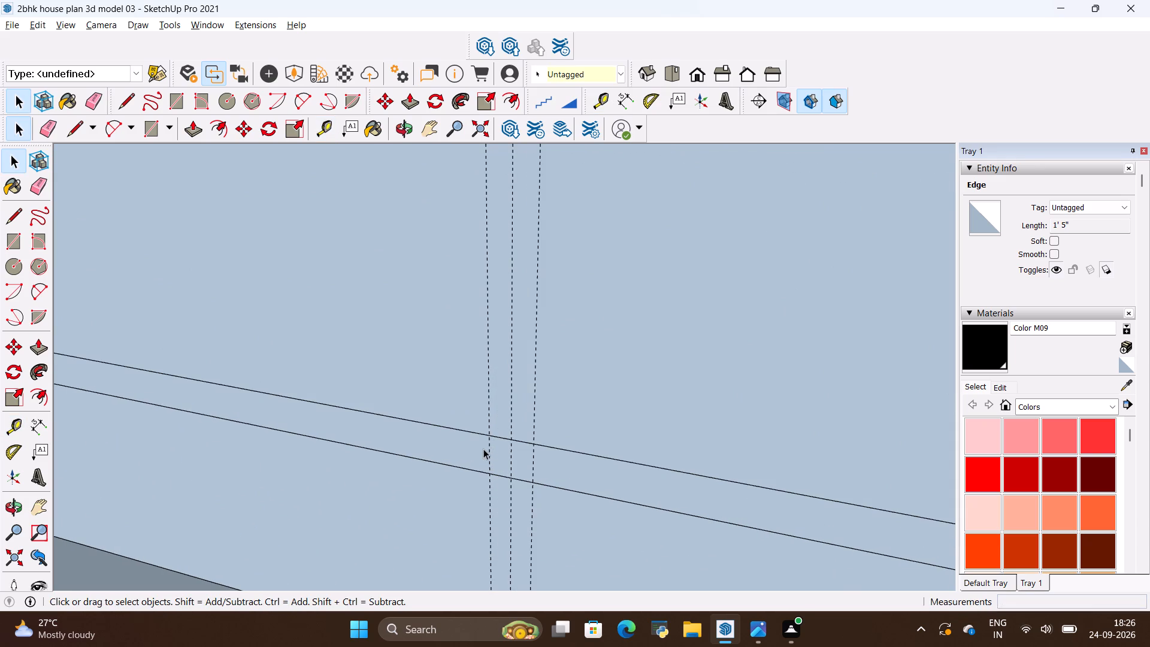
pyautogui.click(487, 446)
pyautogui.click(487, 501)
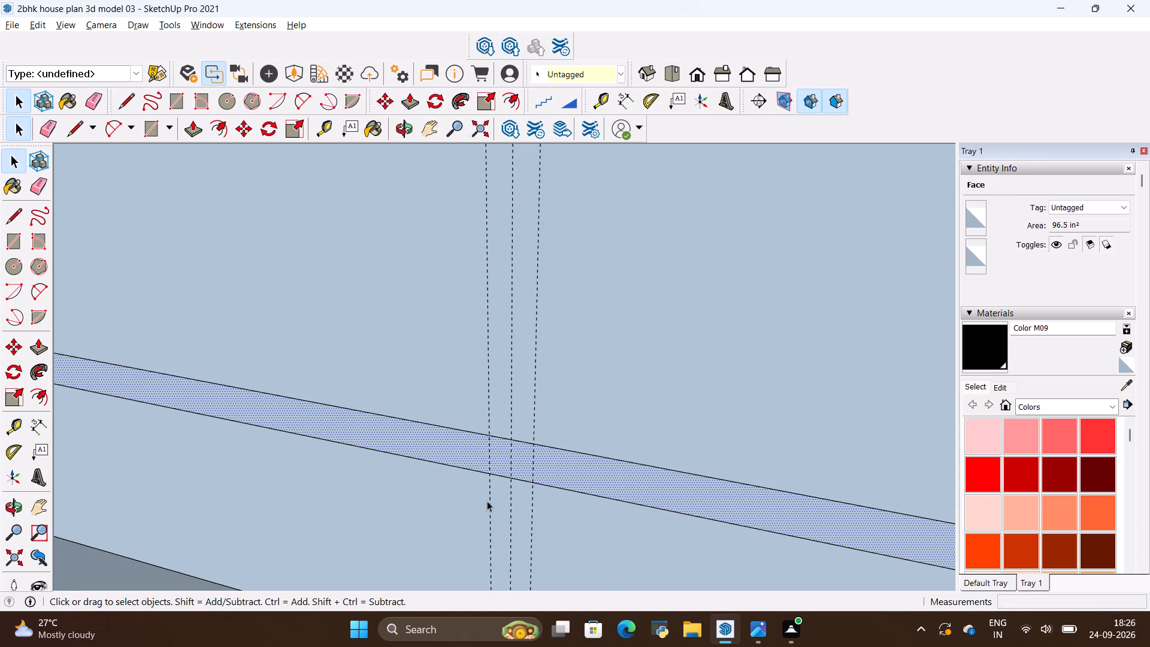
pyautogui.click(491, 499)
pyautogui.click(489, 500)
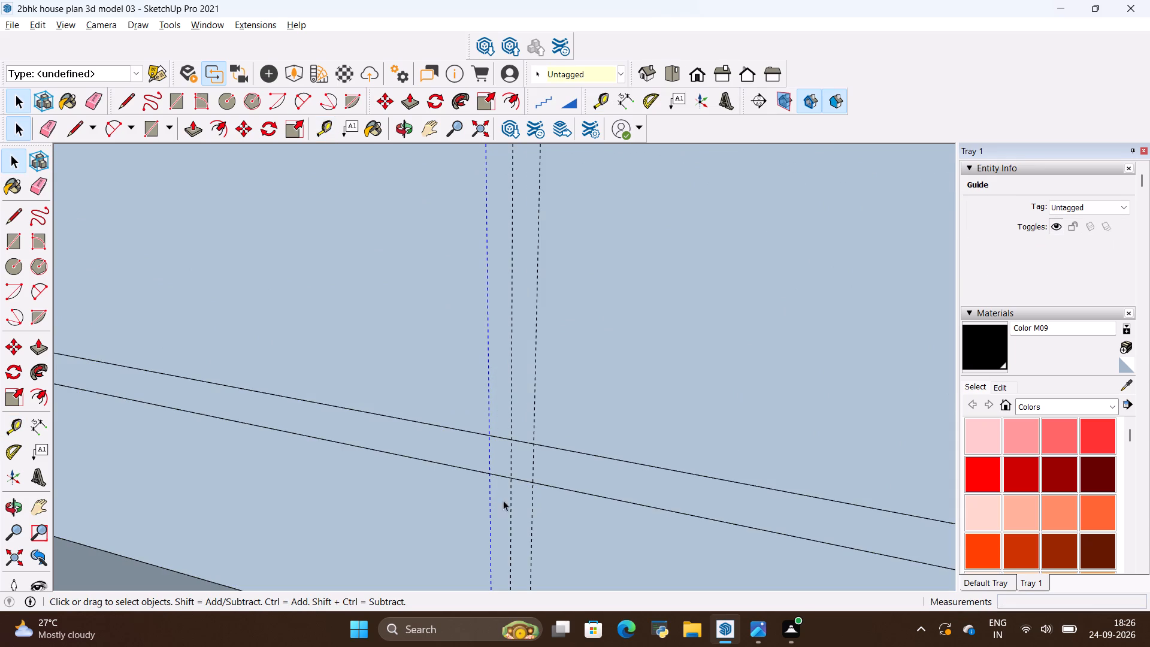
pyautogui.keyDown('ctrl'); pyautogui.click(512, 497); pyautogui.keyUp('ctrl')
pyautogui.keyDown('ctrl'); pyautogui.click(532, 498); pyautogui.keyUp('ctrl')
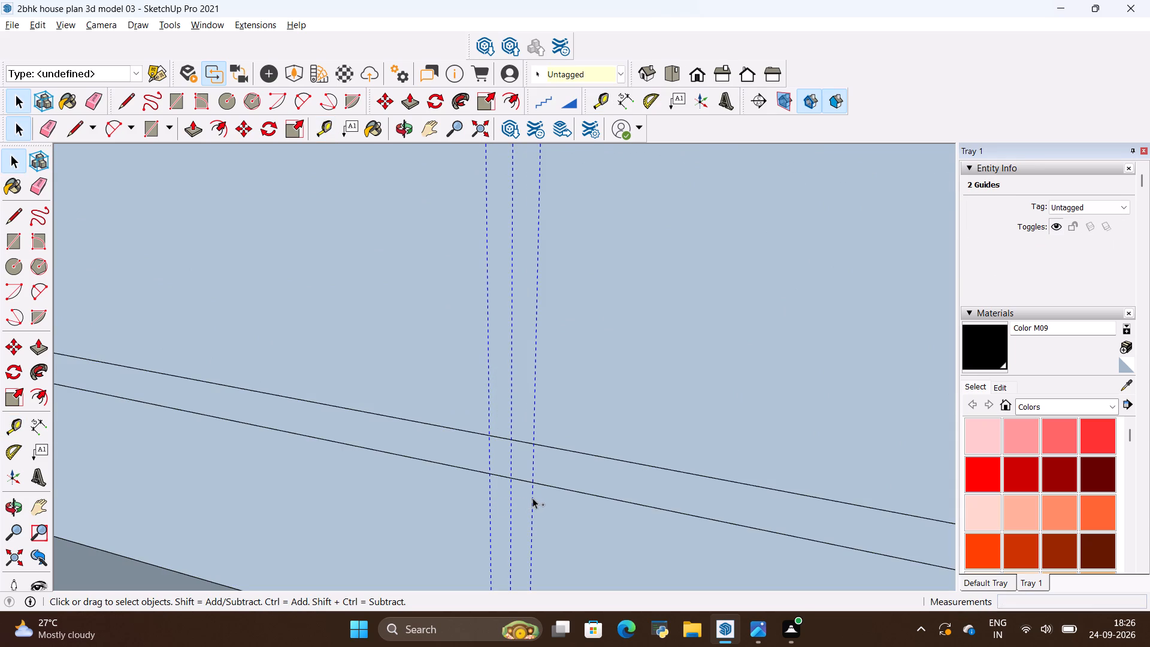
pyautogui.scroll(5, 494, 443)
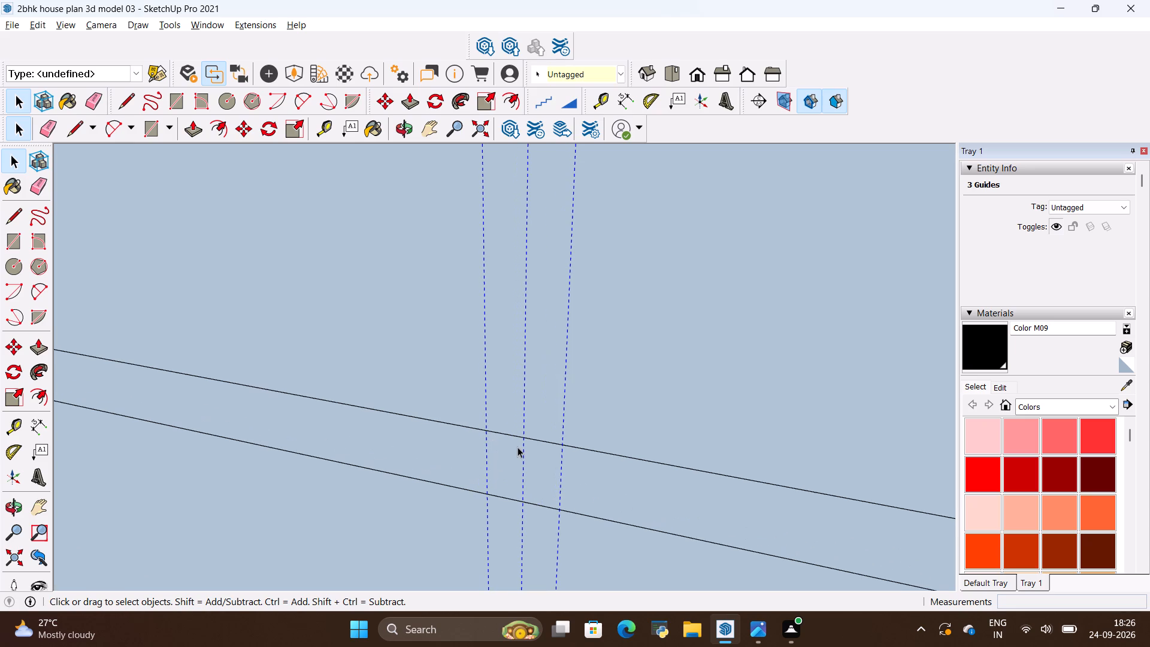
pyautogui.press('m')
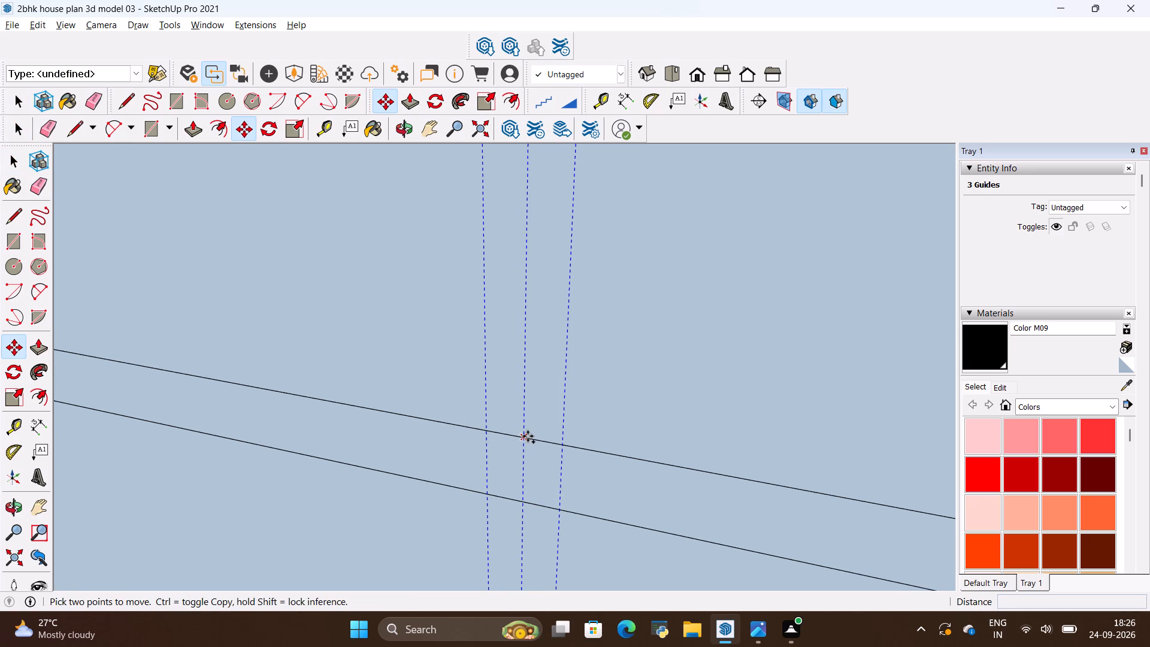
pyautogui.click(528, 436)
pyautogui.scroll(-12, 644, 403)
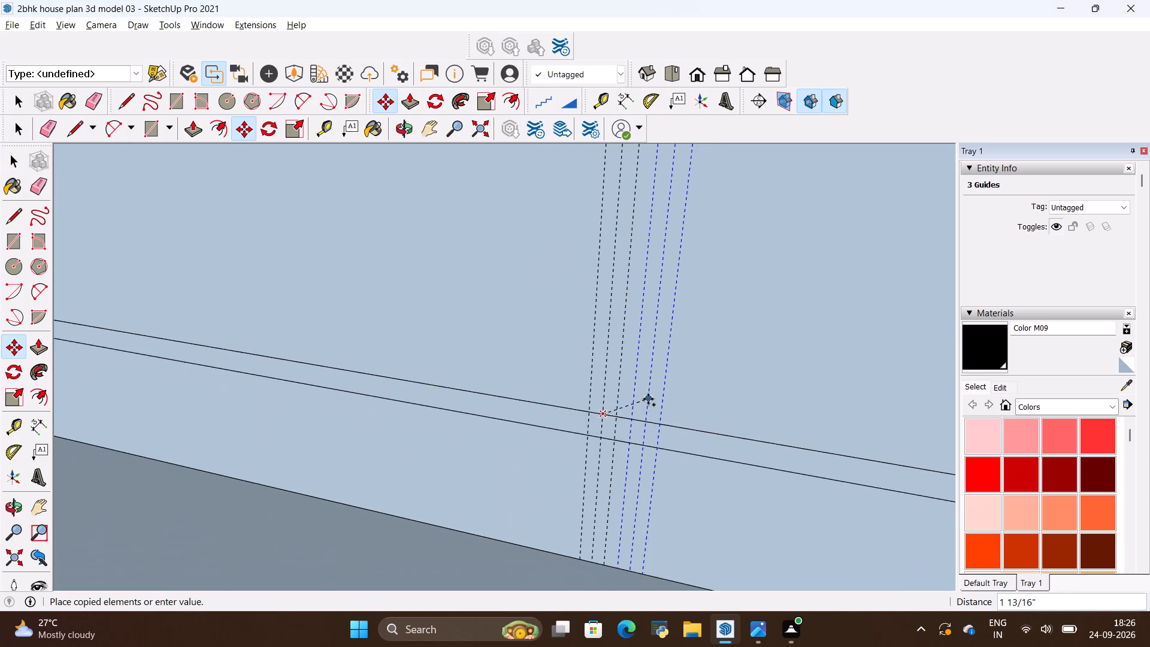
pyautogui.scroll(-6, 631, 389)
pyautogui.scroll(9, 235, 355)
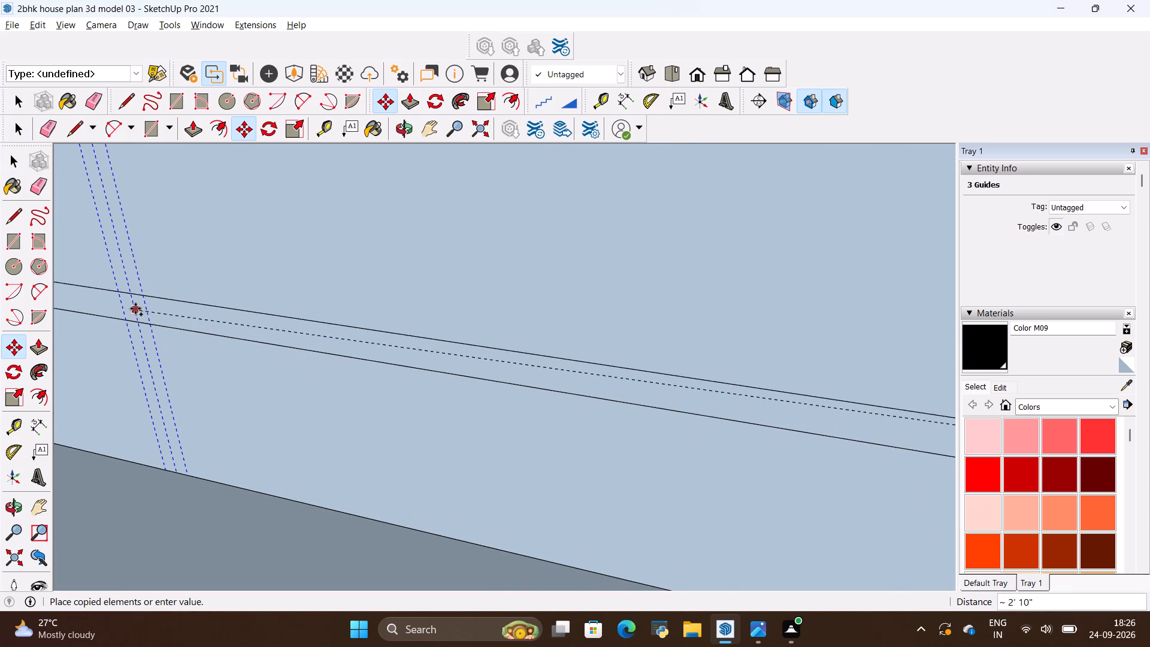
pyautogui.click(128, 297)
pyautogui.scroll(-12, 432, 360)
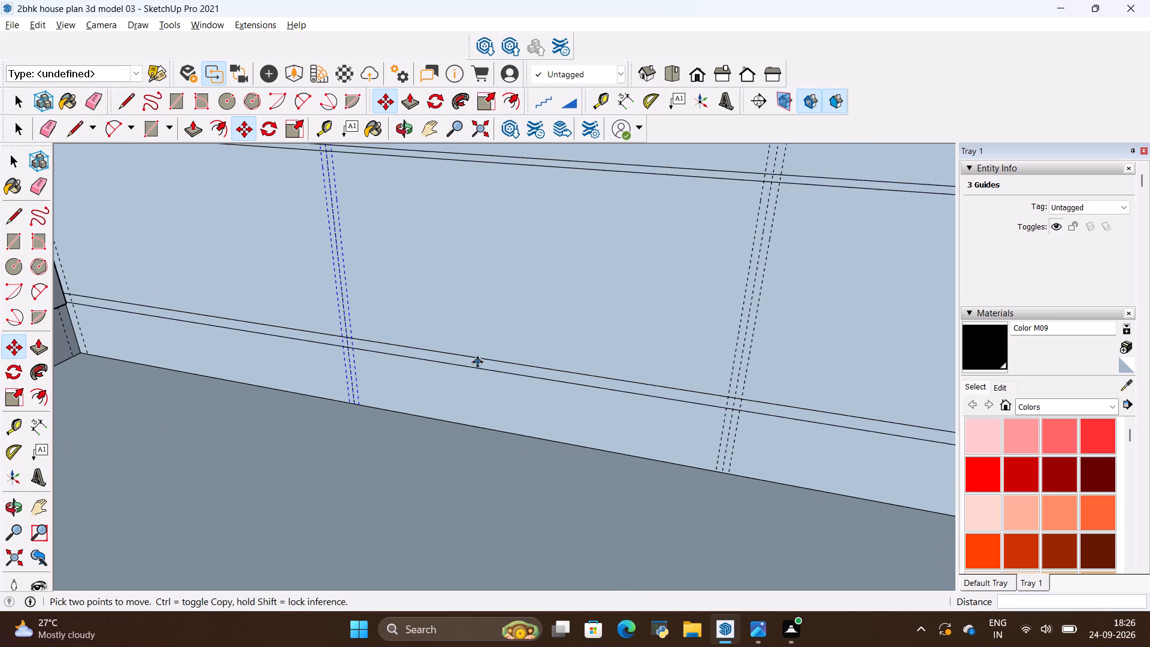
pyautogui.press('space')
pyautogui.click(398, 378)
# Place a guide on the adjoining run's top face, offset 1" inward from its back edge.
pyautogui.scroll(-6, 417, 391)
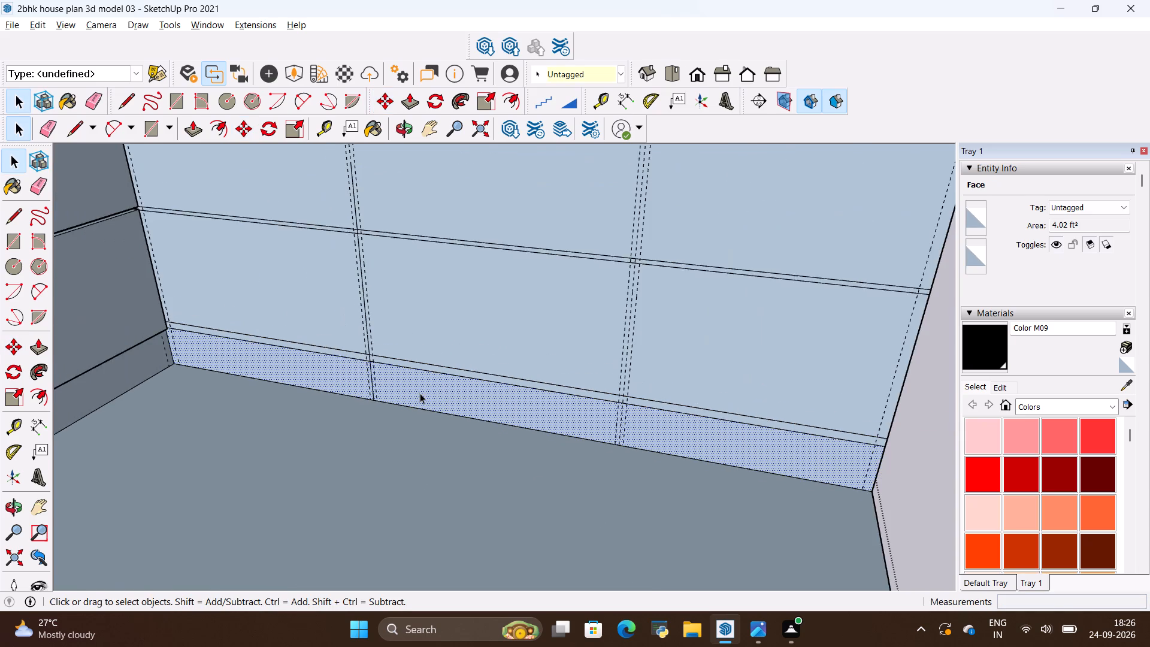
pyautogui.scroll(-5, 419, 393)
pyautogui.moveTo(325, 346); pyautogui.dragTo(445, 353, button='middle')
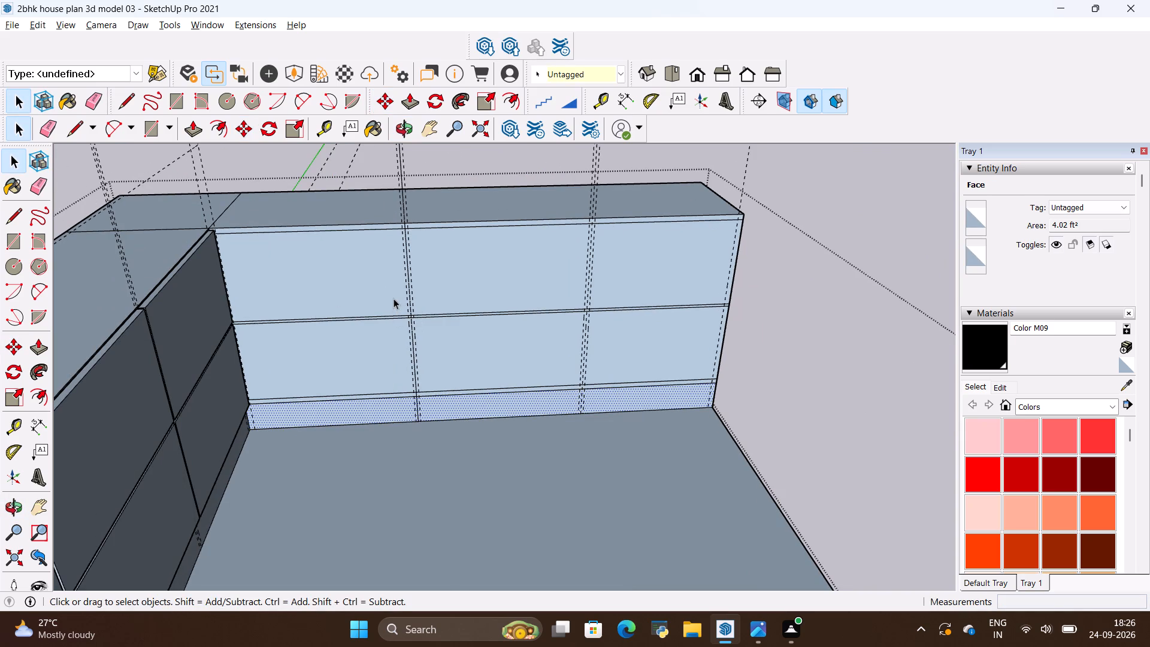
pyautogui.scroll(8, 365, 171)
pyautogui.moveTo(401, 243); pyautogui.dragTo(375, 370, button='middle')
pyautogui.press('t')
pyautogui.click(436, 282)
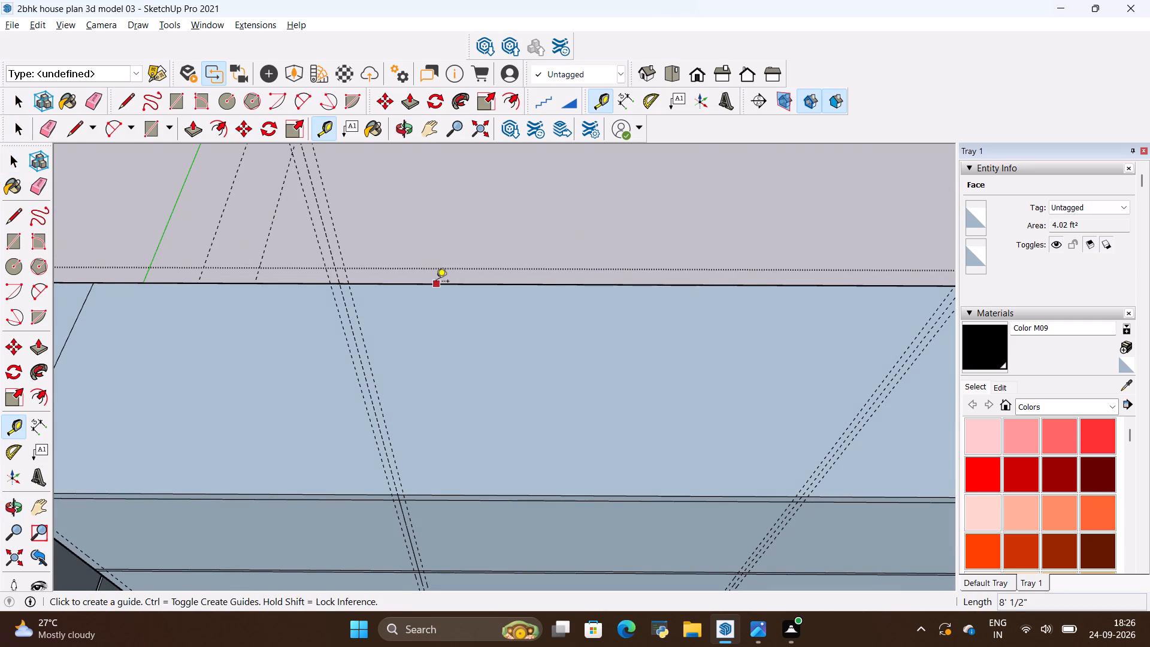
pyautogui.press('BackSpace')
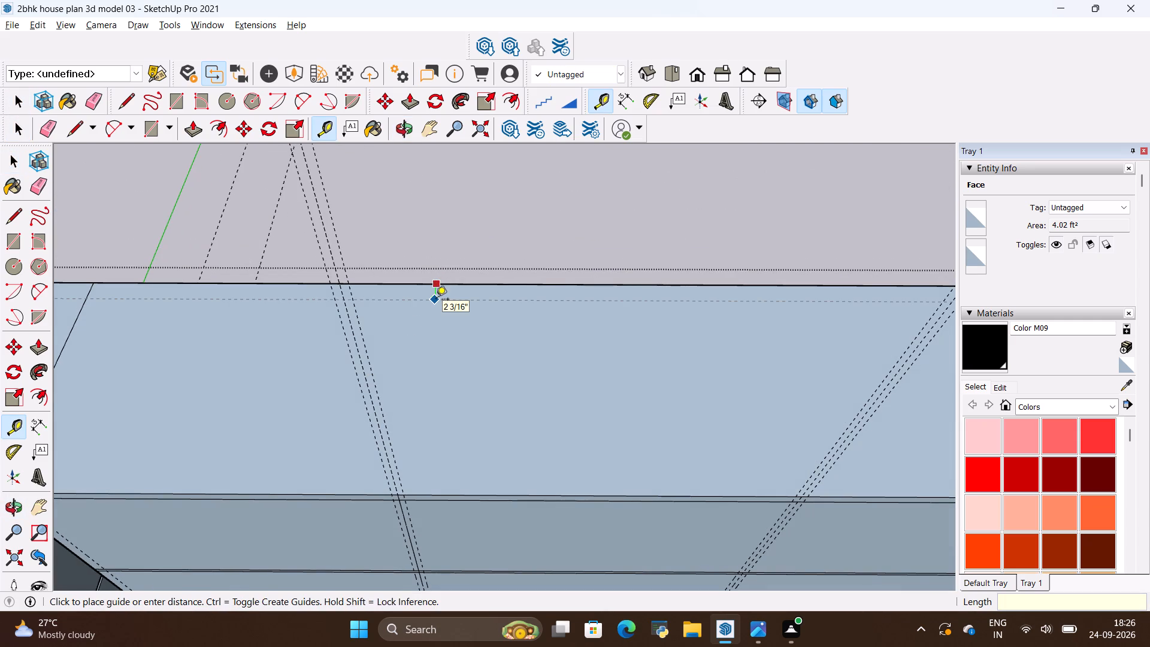
pyautogui.write('1"')
pyautogui.press('Return')
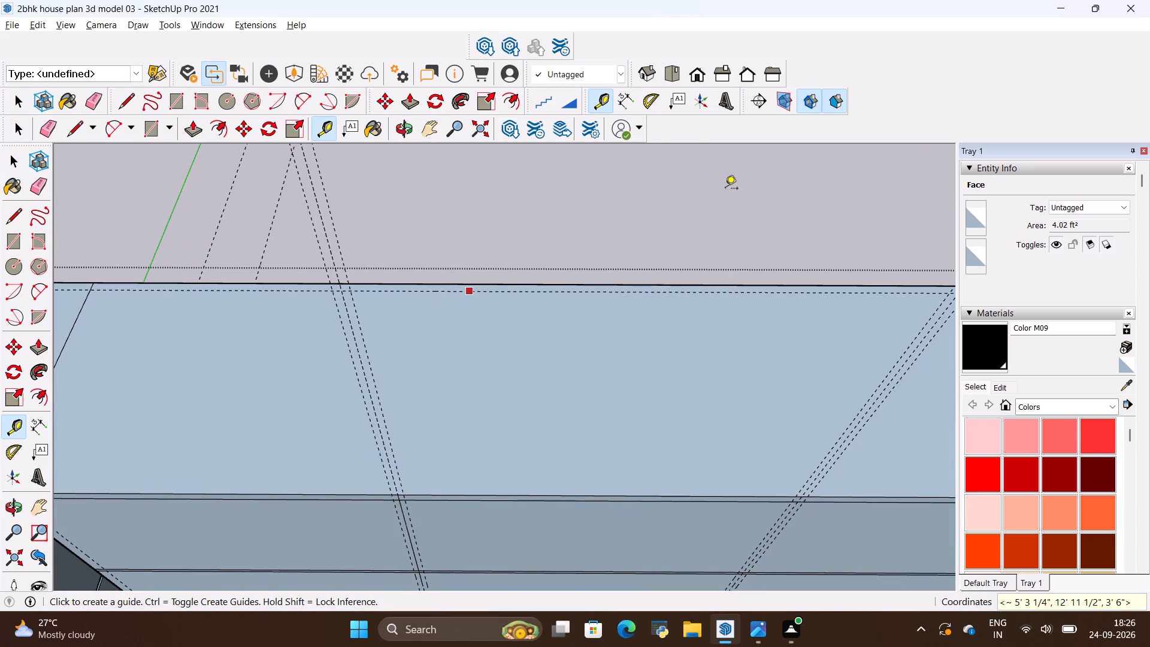
# Draw a 2' 8 1/2" by 1' 5" rectangle in the upper-row bay beside the inner corner, between the margin guide and divider gap.
pyautogui.scroll(-4, 443, 519)
pyautogui.moveTo(464, 529); pyautogui.dragTo(432, 410, button='middle')
pyautogui.scroll(5, 214, 425)
pyautogui.scroll(4, 134, 489)
pyautogui.press('r')
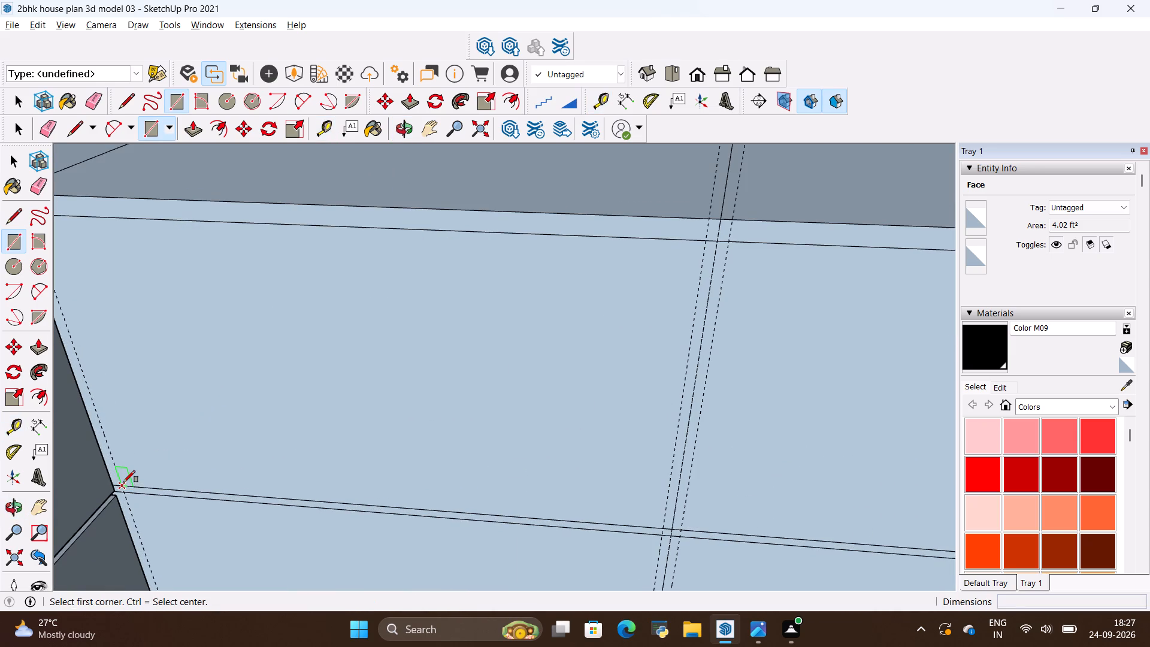
pyautogui.click(123, 482)
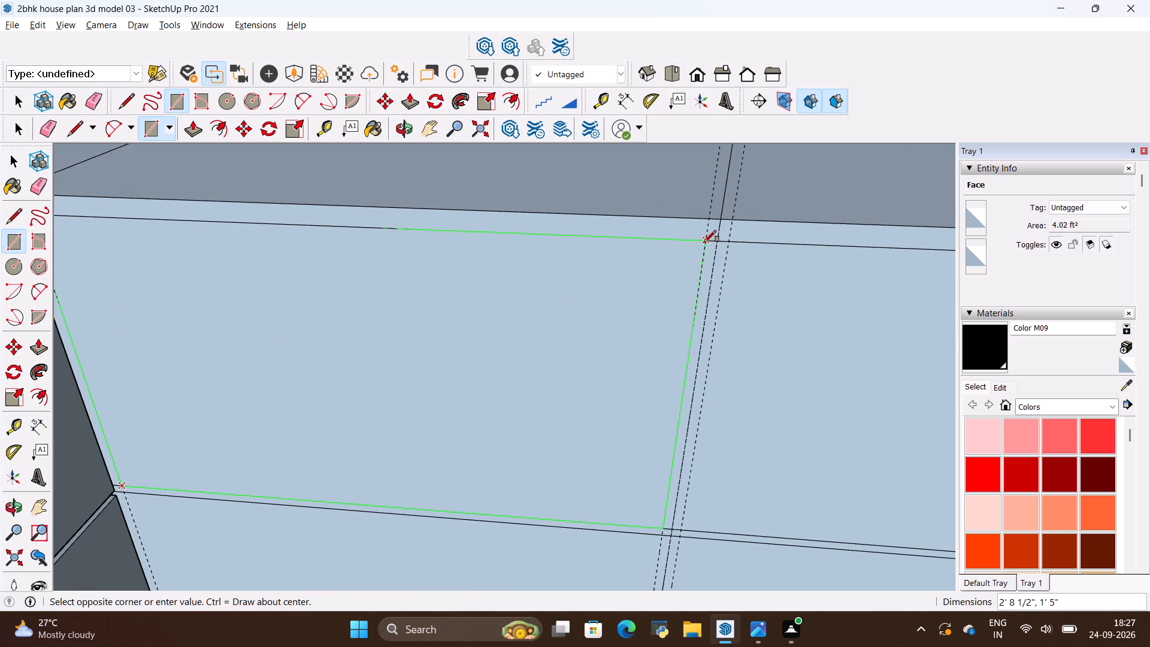
pyautogui.click(704, 242)
# Draw a rectangle about 2' 9" wide in the upper row's middle bay, between the two divider gaps.
pyautogui.scroll(-4, 346, 300)
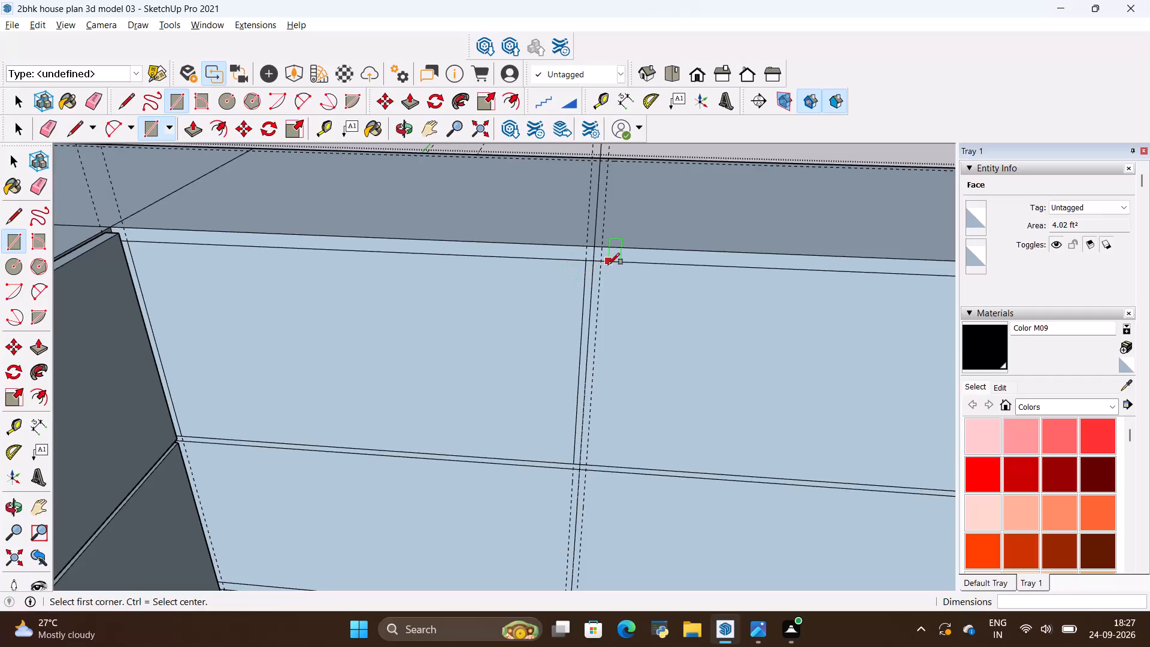
pyautogui.click(603, 263)
pyautogui.scroll(-5, 456, 305)
pyautogui.scroll(4, 809, 406)
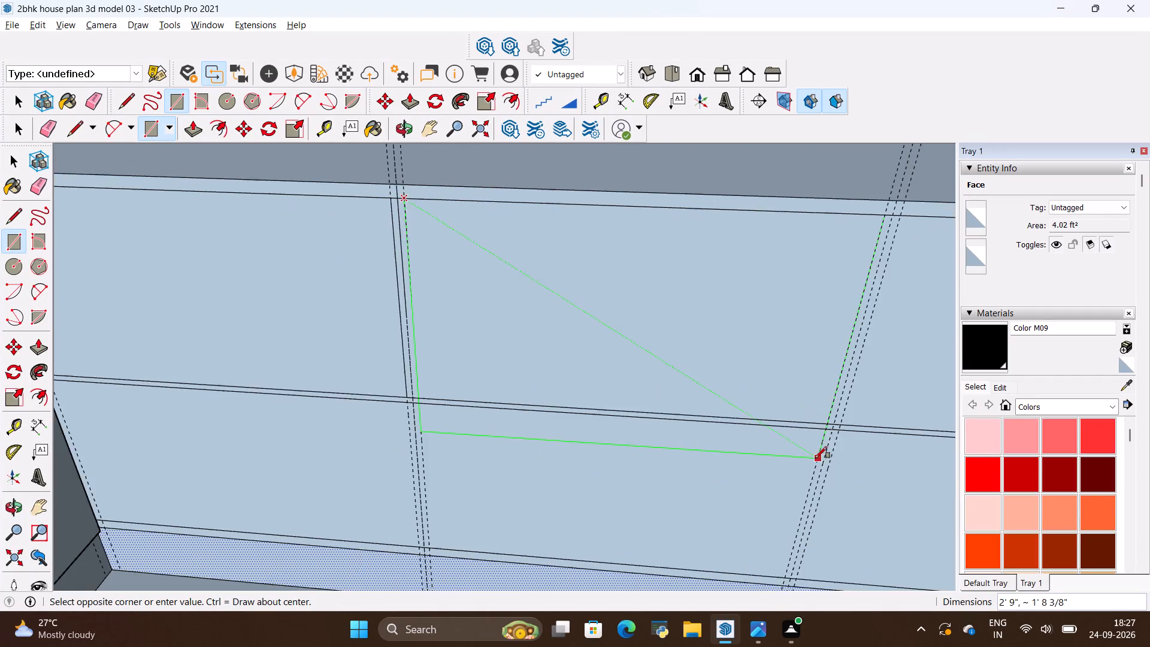
pyautogui.scroll(5, 815, 458)
pyautogui.click(828, 407)
# Draw a 2' 3" by 1' 5" rectangle in the upper-row bay at the far end, between the divider gap and margin guide.
pyautogui.scroll(-5, 376, 406)
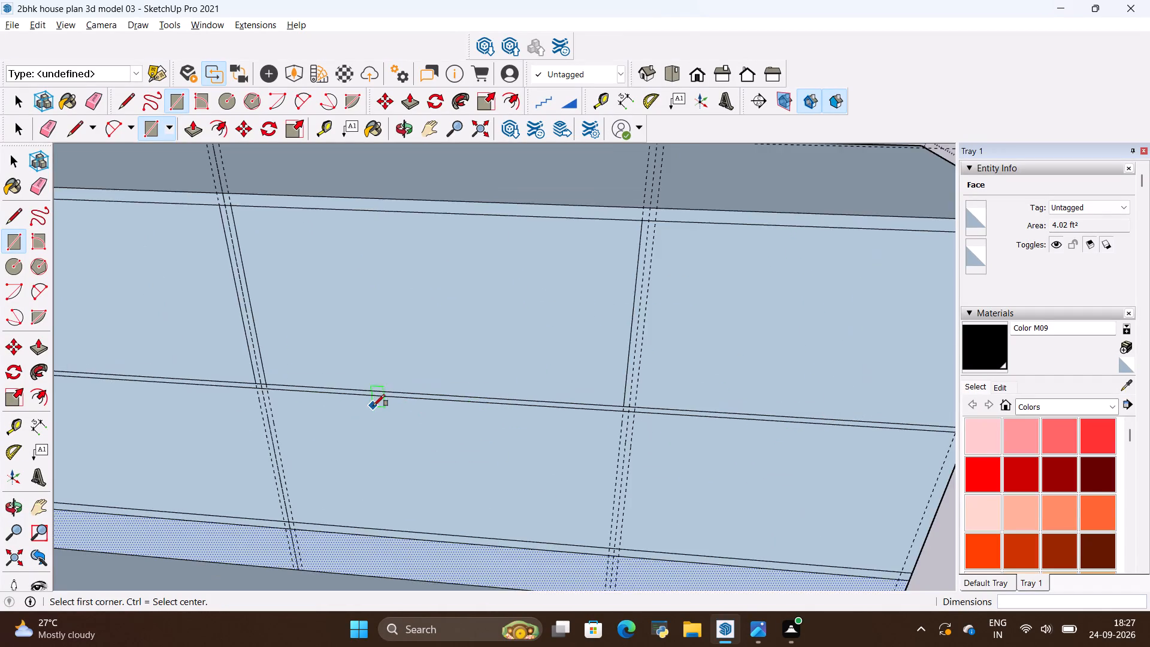
pyautogui.scroll(-7, 373, 406)
pyautogui.scroll(10, 548, 382)
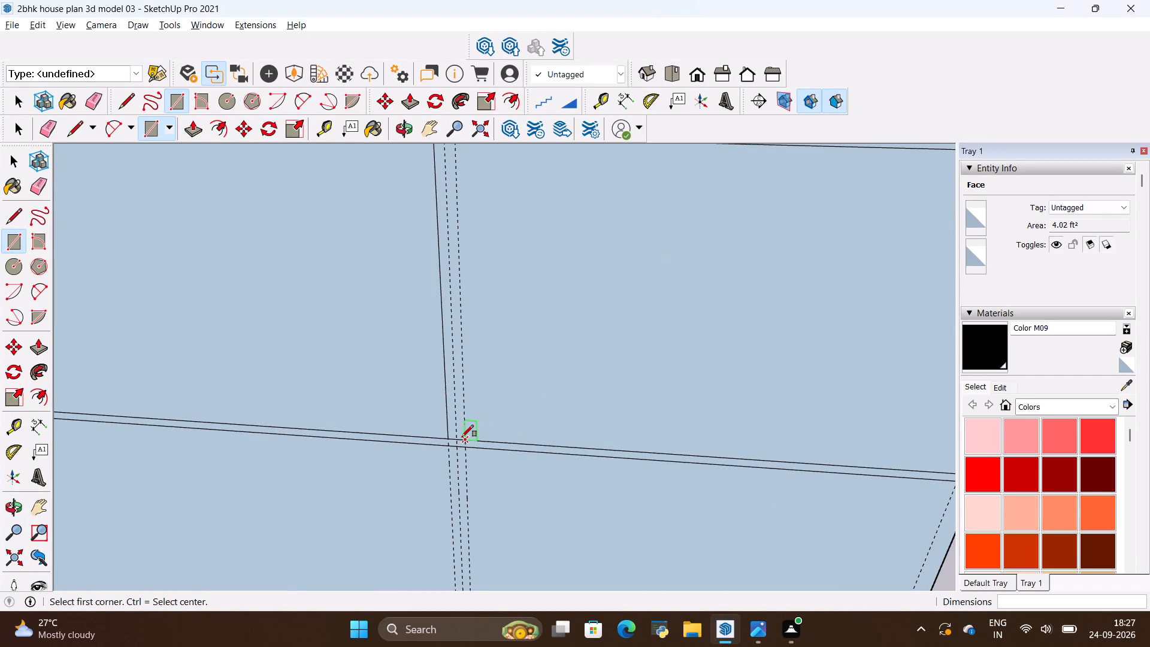
pyautogui.click(461, 437)
pyautogui.scroll(-5, 303, 413)
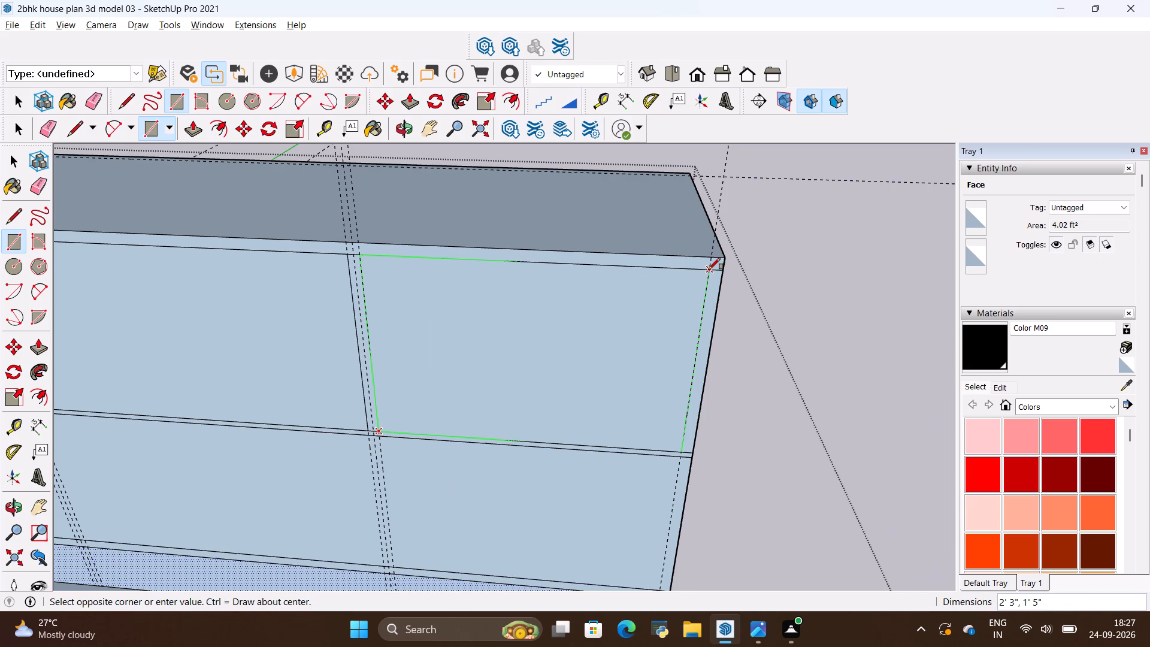
pyautogui.scroll(5, 703, 276)
pyautogui.click(709, 270)
# Draw a 2' 3" by 1' 4 1/2" rectangle in the lower-row far-end bay, above the toe-kick margin.
pyautogui.scroll(-6, 562, 280)
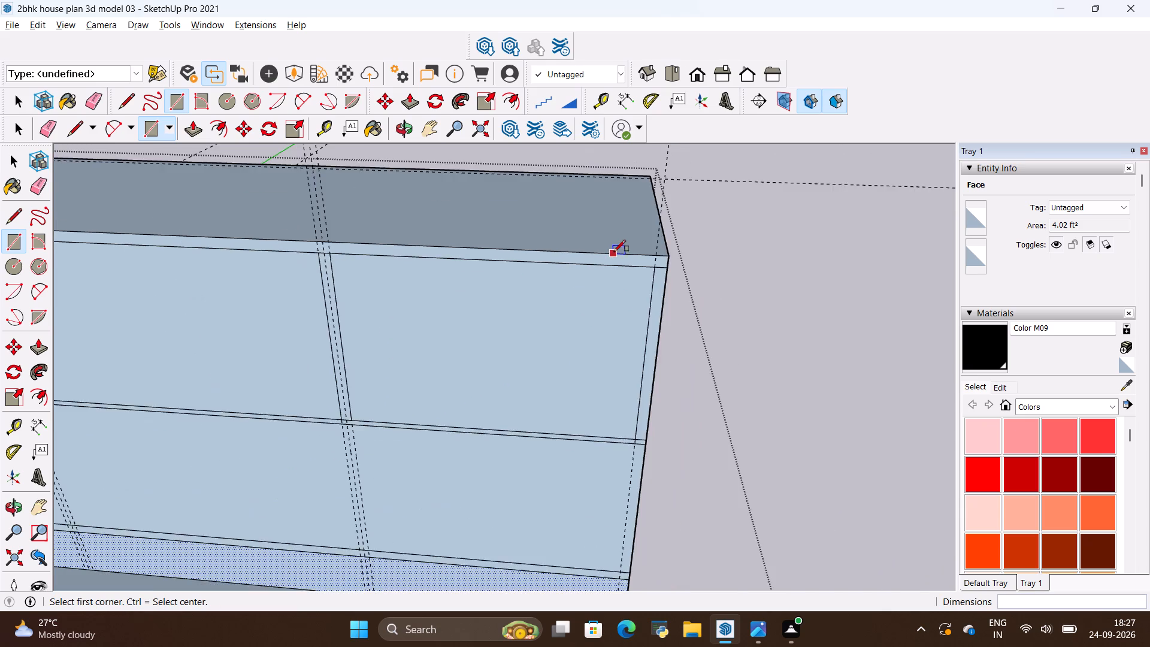
pyautogui.scroll(-4, 614, 252)
pyautogui.moveTo(523, 451); pyautogui.dragTo(528, 371, button='middle')
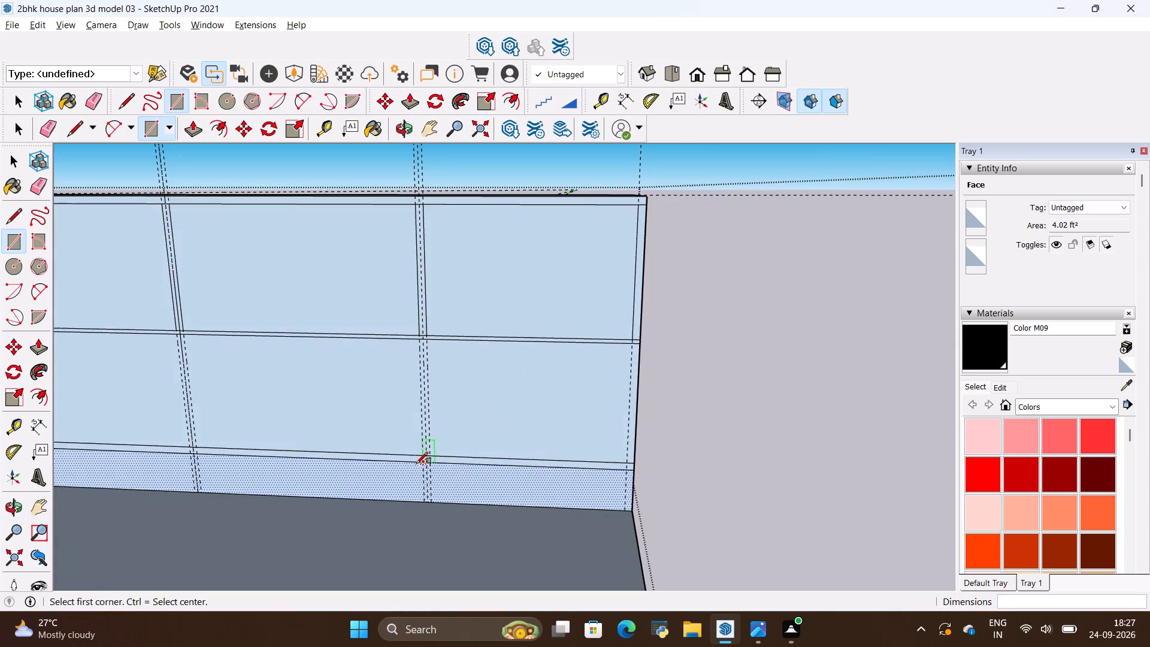
pyautogui.scroll(10, 416, 460)
pyautogui.click(430, 452)
pyautogui.scroll(-2, 617, 369)
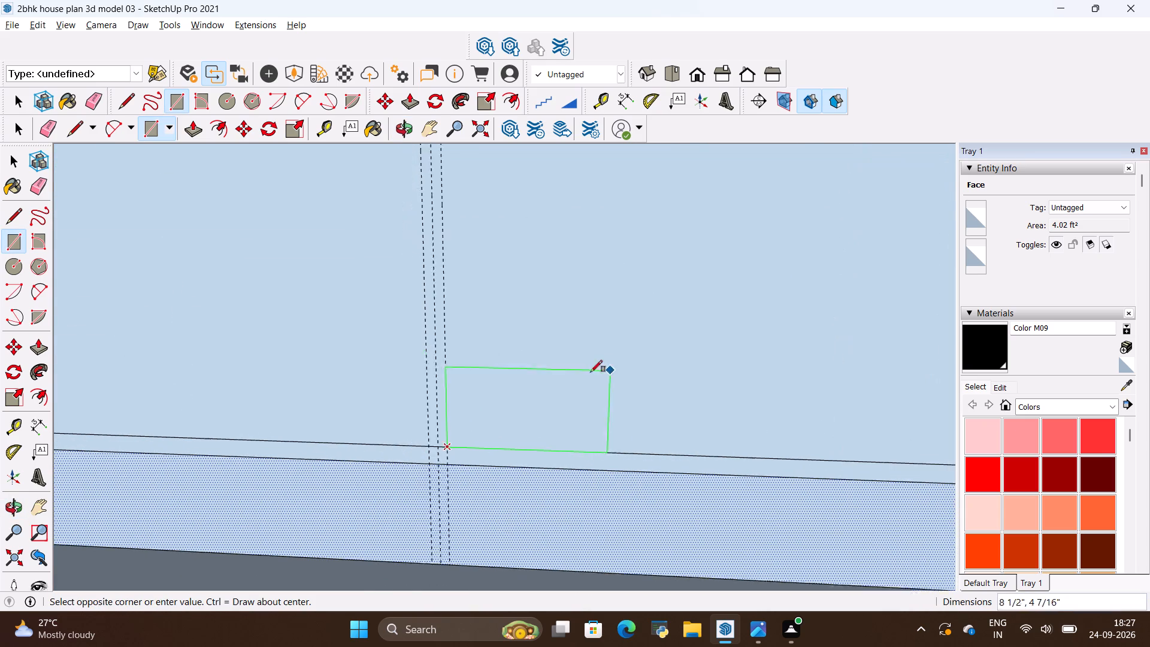
pyautogui.scroll(-3, 591, 372)
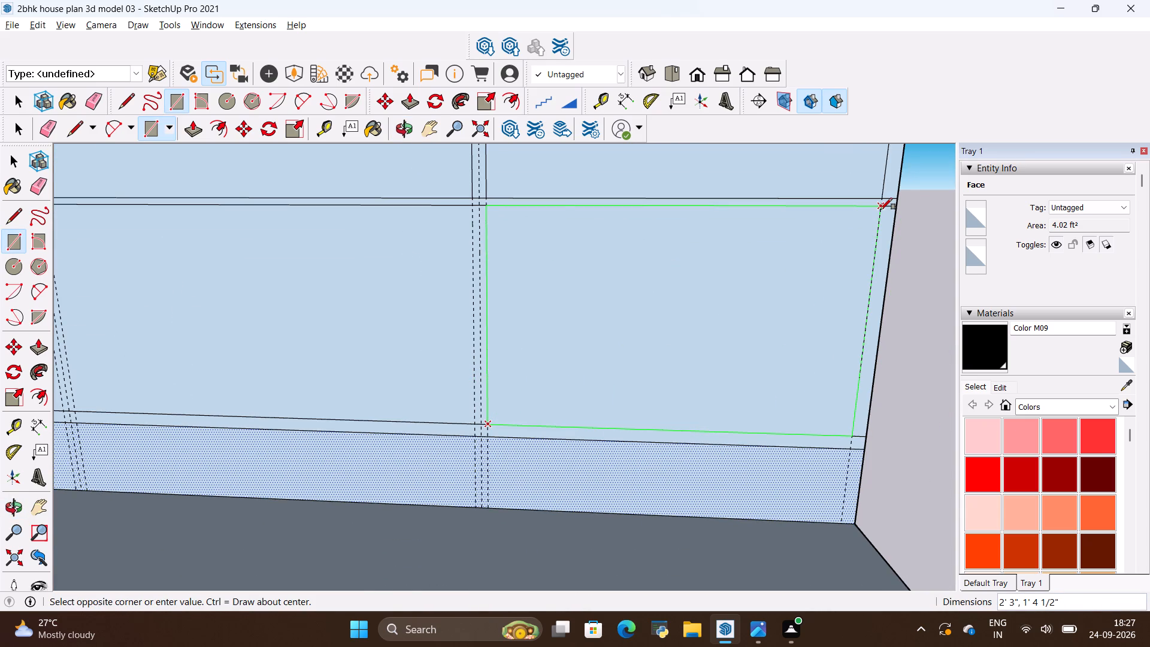
pyautogui.scroll(5, 880, 210)
pyautogui.click(882, 207)
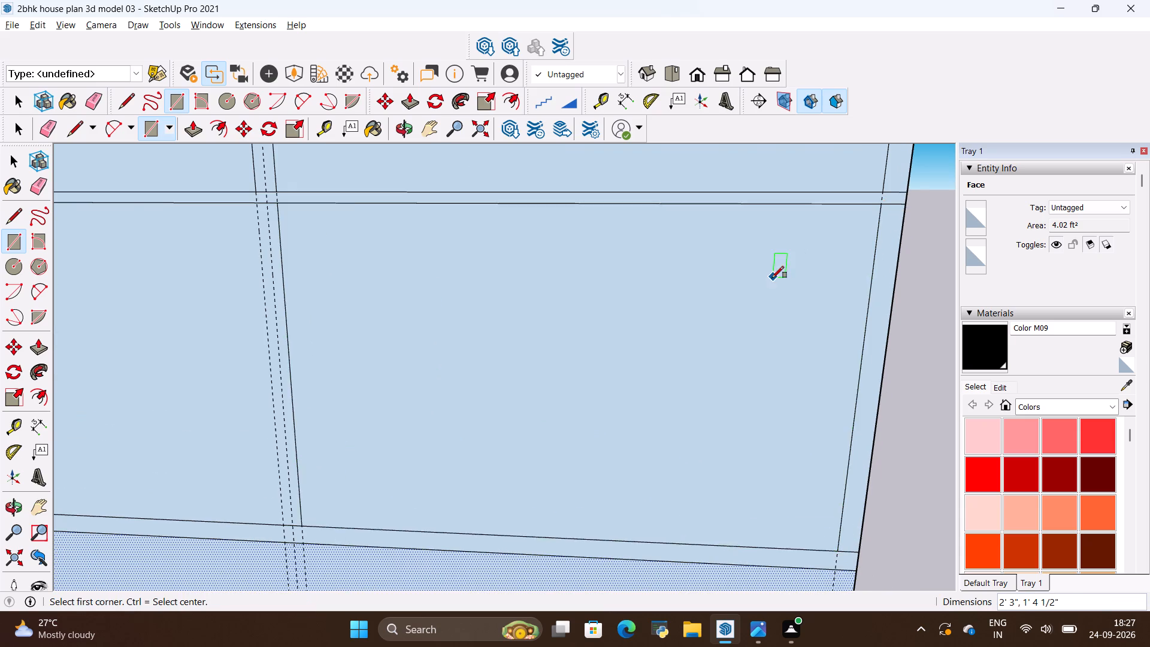
# Draw a rectangle 1' 4 1/2" high in the lower row's middle bay, between the two divider gaps.
pyautogui.scroll(-10, 772, 278)
pyautogui.scroll(5, 292, 284)
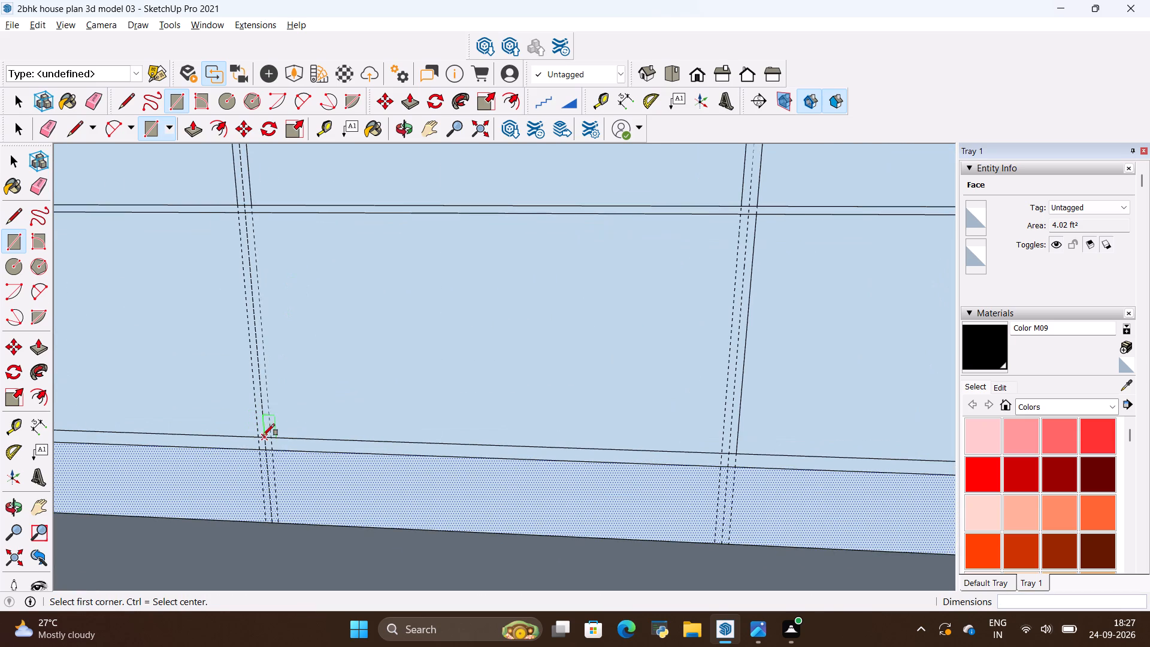
pyautogui.click(272, 440)
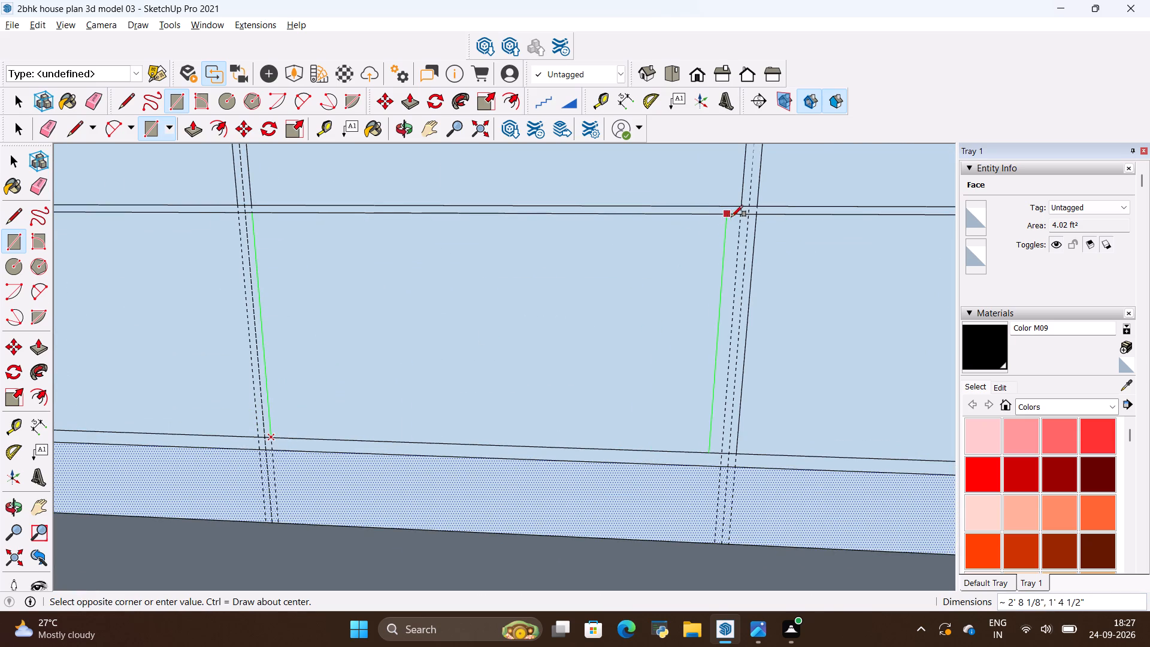
pyautogui.click(739, 217)
# Draw a 2' 8 1/2" by 1' 4 1/2" rectangle in the second run's lower-row bay nearest the corner, above the toe-kick margin.
pyautogui.scroll(-6, 728, 337)
pyautogui.scroll(13, 158, 377)
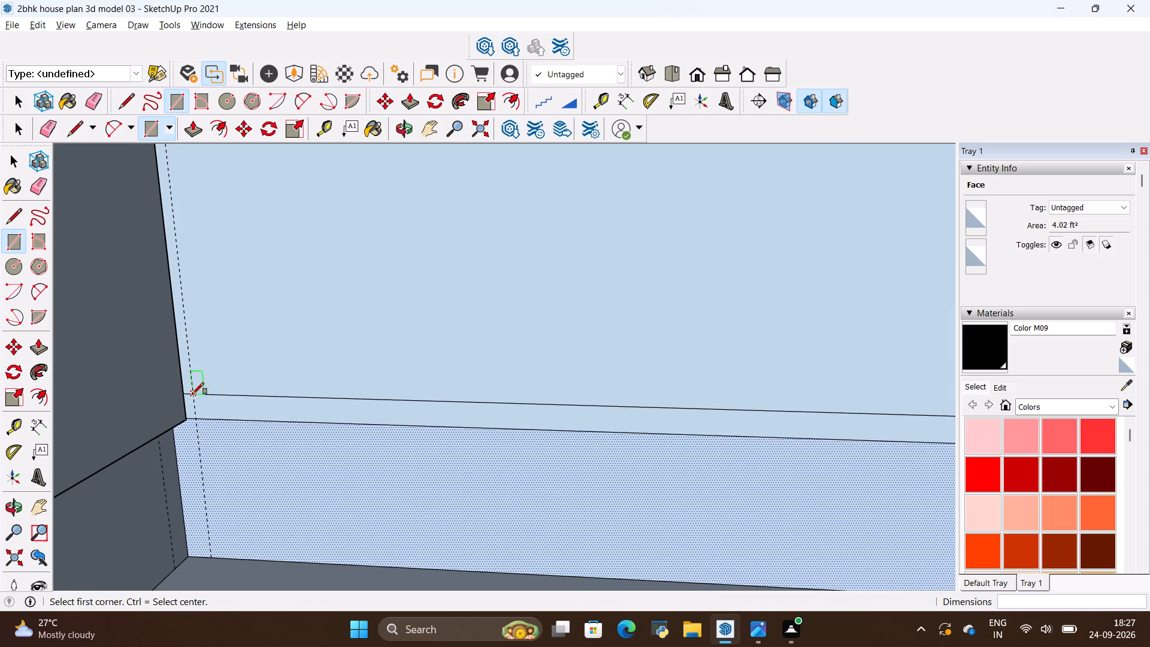
pyautogui.click(192, 394)
pyautogui.scroll(-11, 323, 370)
pyautogui.scroll(5, 611, 220)
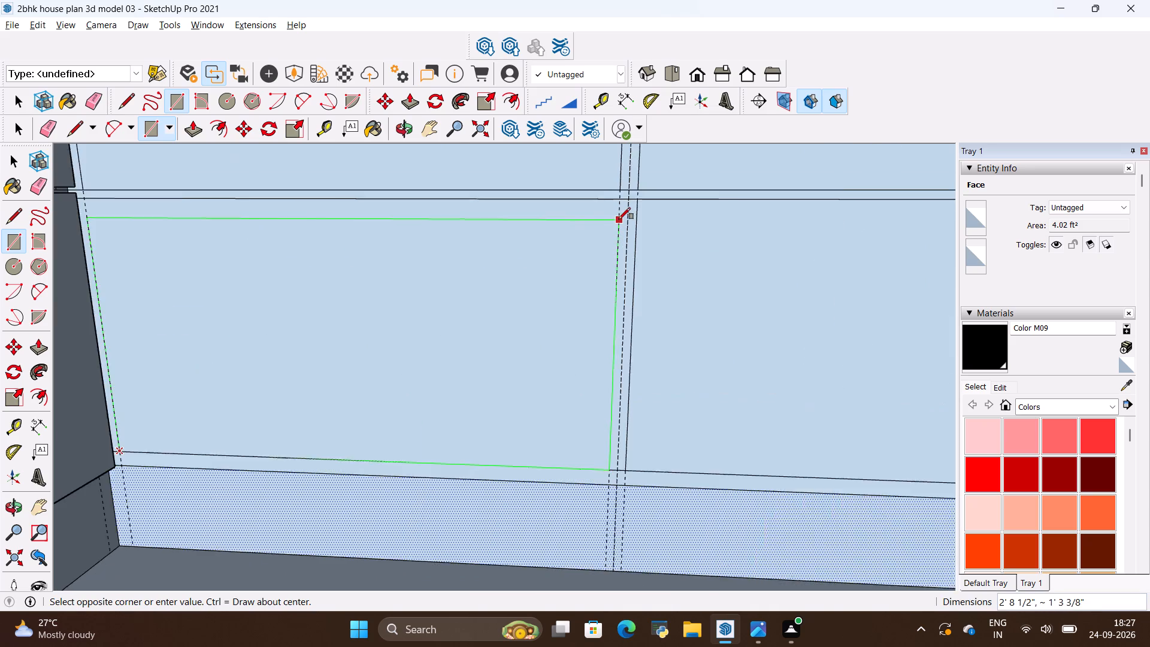
pyautogui.scroll(3, 619, 219)
pyautogui.click(620, 192)
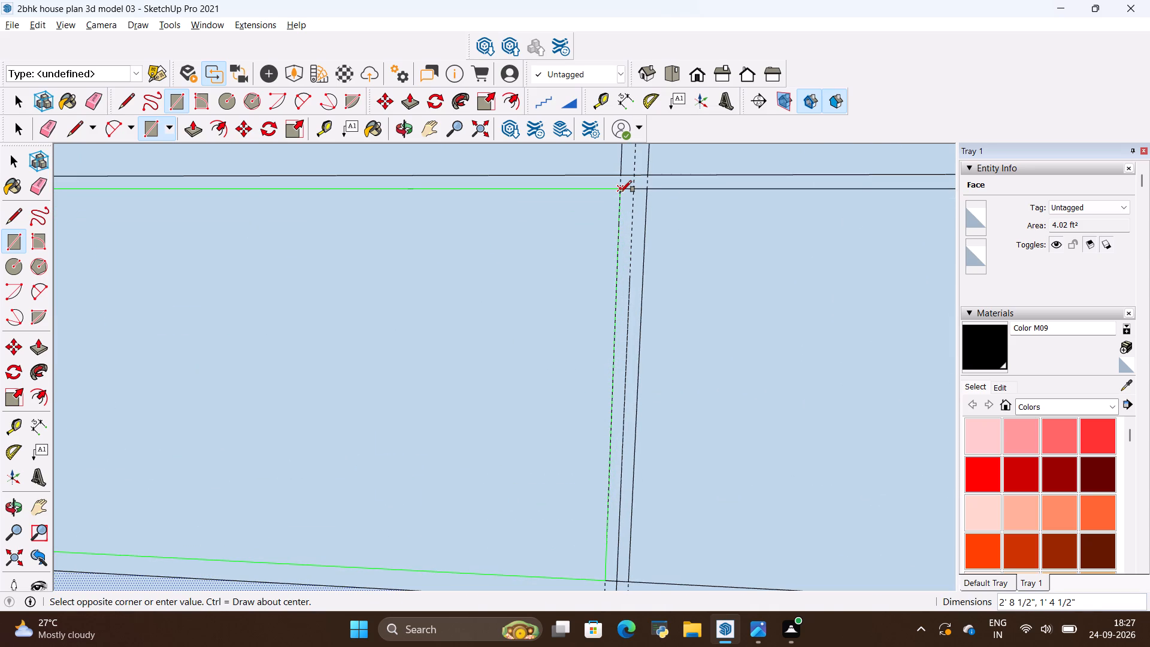
# Push the second run's upper-row bay face nearest the corner inward 1' 11" to hollow out the cabinet.
pyautogui.scroll(5, 610, 208)
pyautogui.scroll(-15, 739, 325)
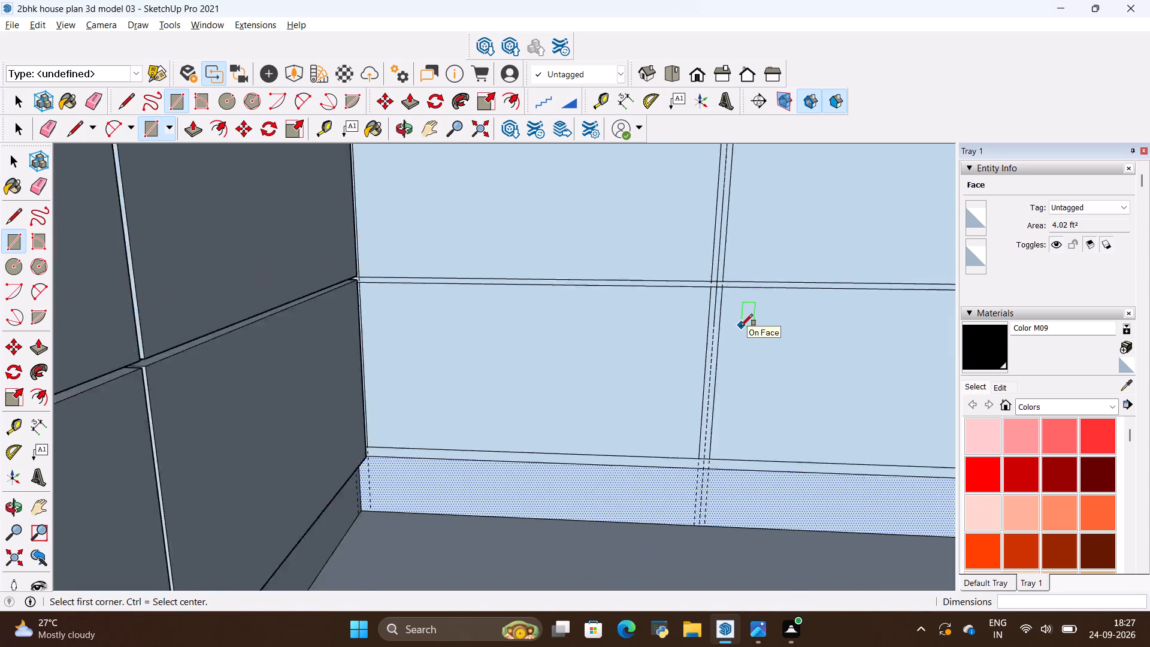
pyautogui.scroll(-7, 741, 326)
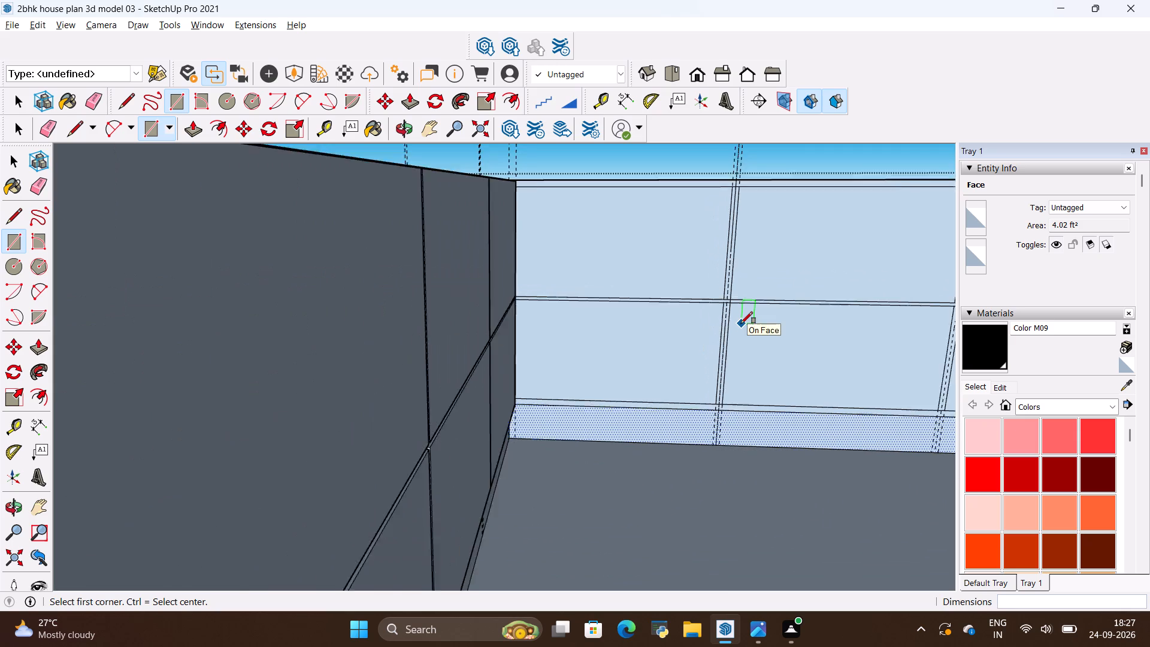
pyautogui.moveTo(625, 258); pyautogui.dragTo(531, 298, button='middle')
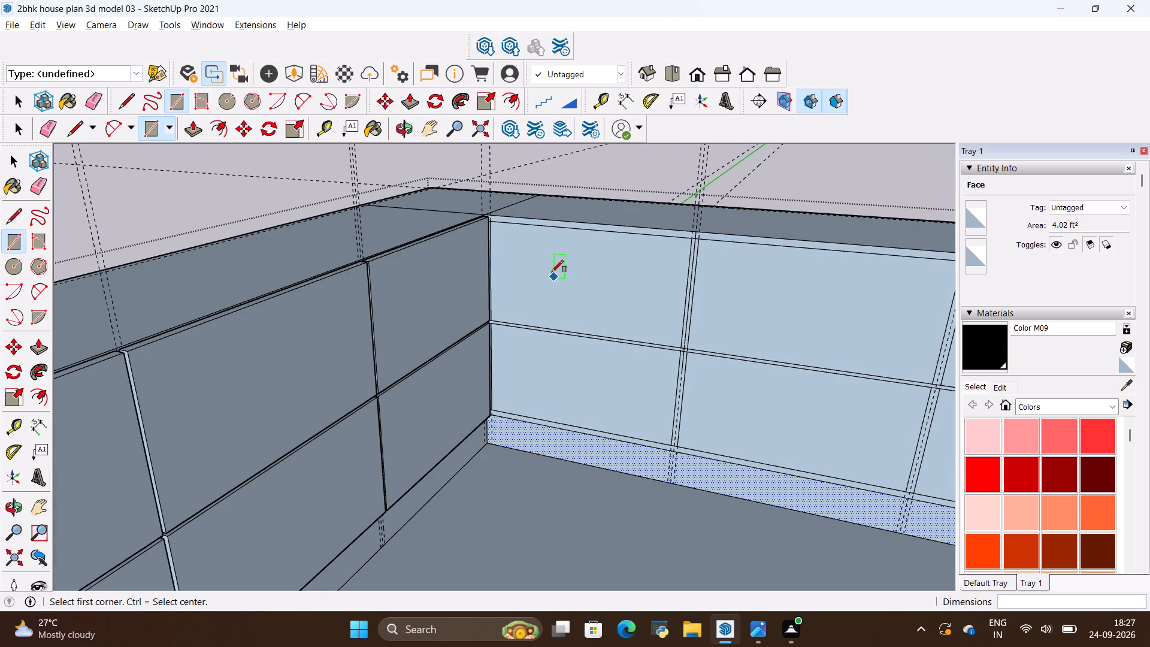
pyautogui.moveTo(552, 272); pyautogui.dragTo(565, 288, button='middle')
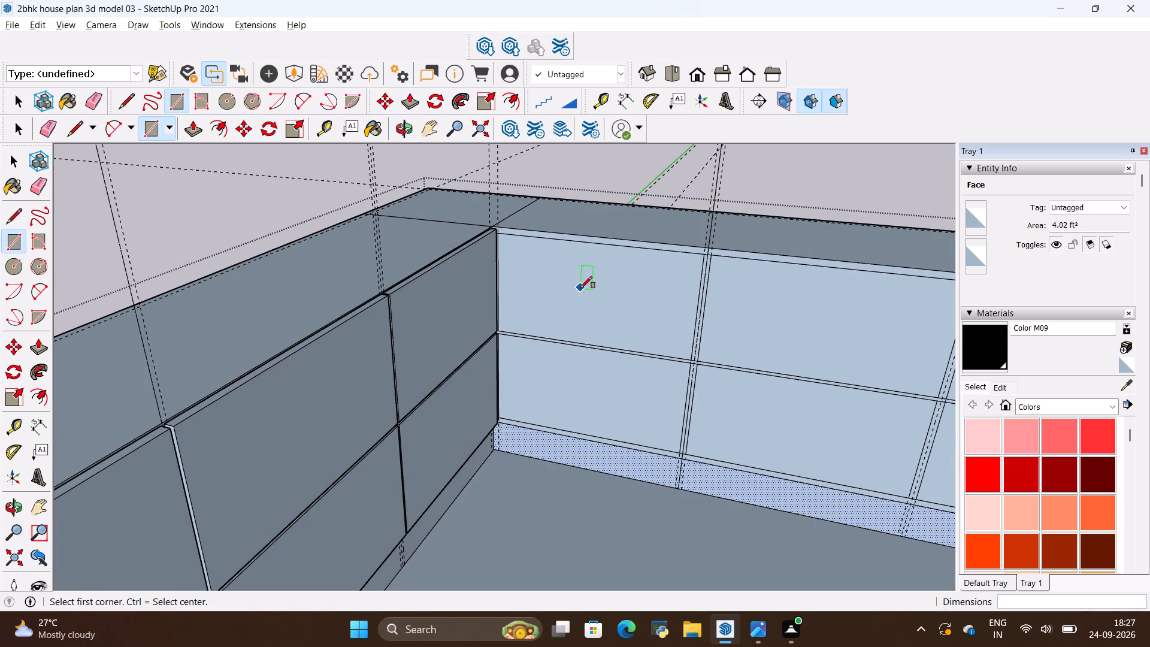
pyautogui.press('p')
pyautogui.click(592, 298)
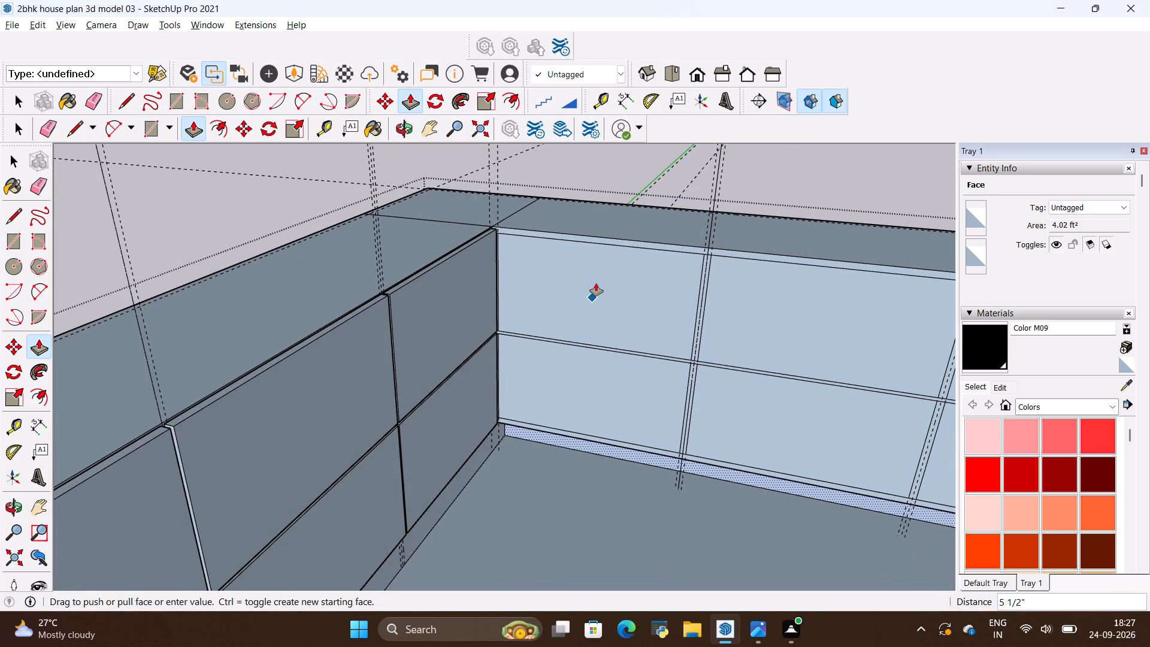
pyautogui.press('Escape')
pyautogui.click(580, 306)
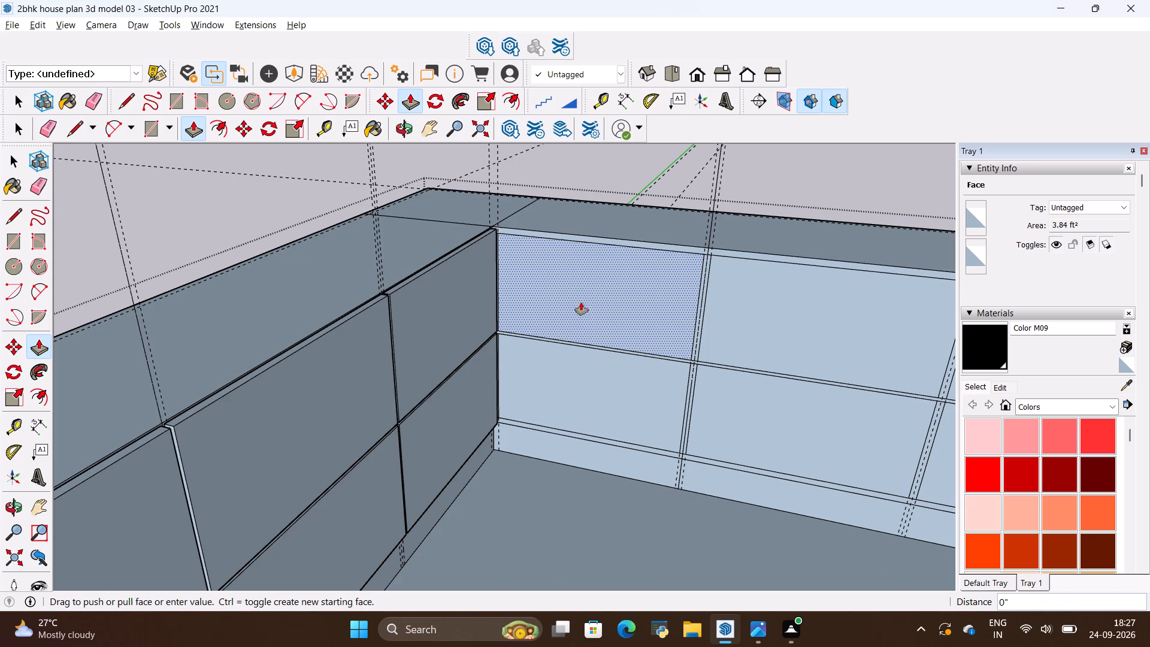
pyautogui.scroll(4, 609, 220)
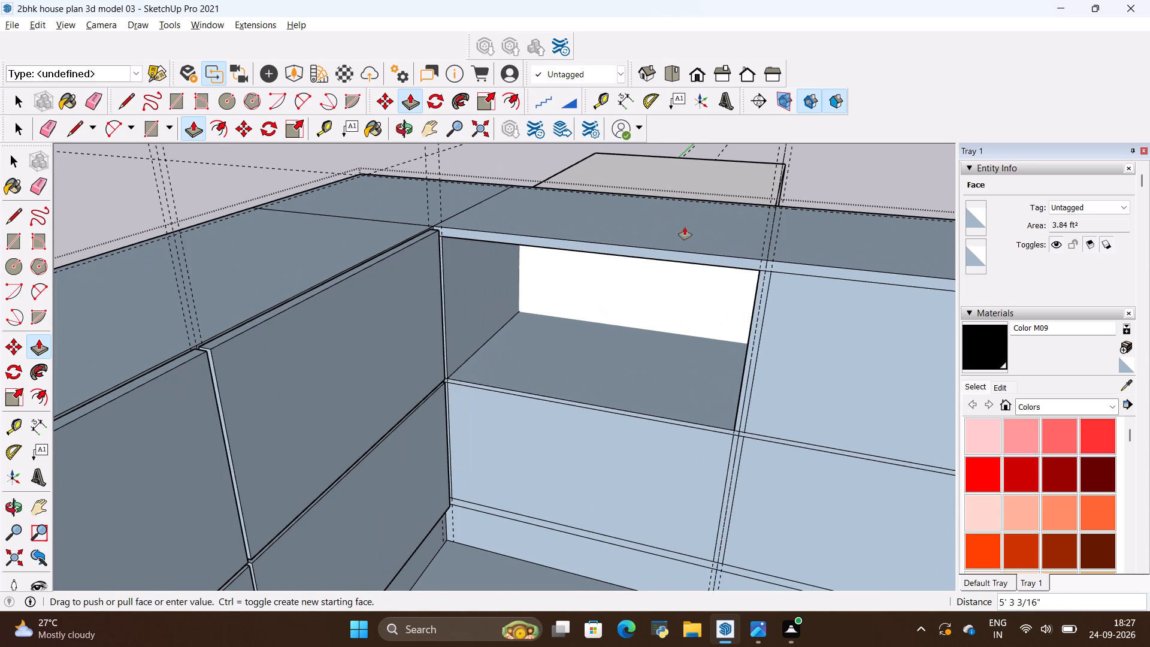
pyautogui.press('Escape')
pyautogui.click(659, 307)
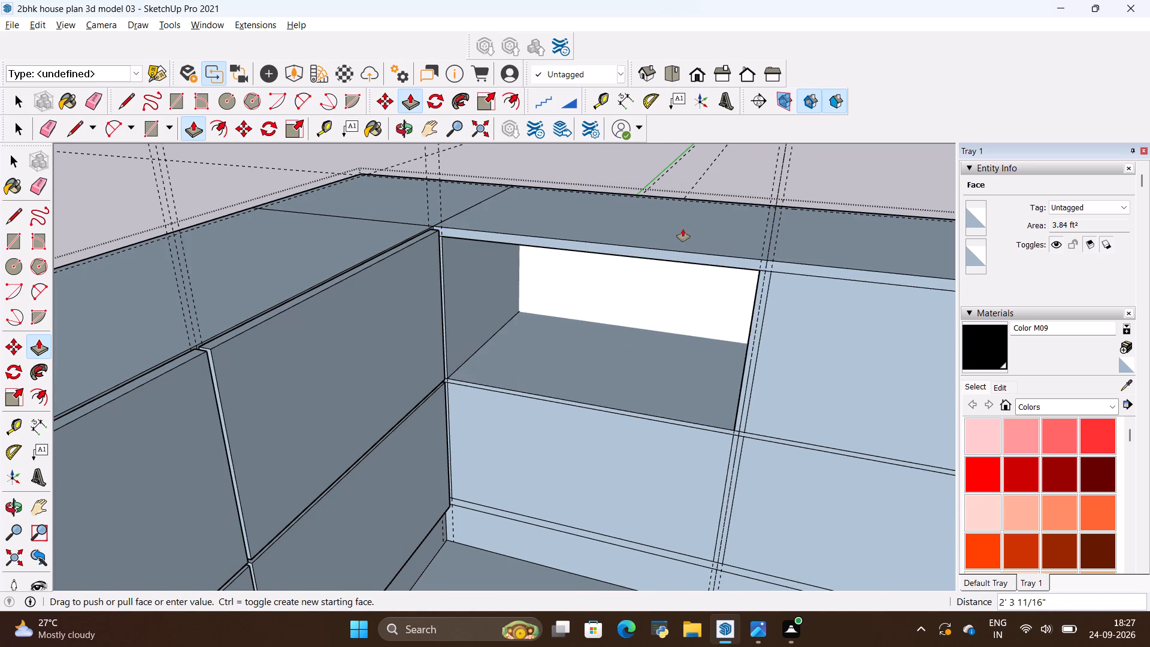
pyautogui.scroll(3, 683, 229)
pyautogui.moveTo(686, 225); pyautogui.dragTo(676, 415, button='middle')
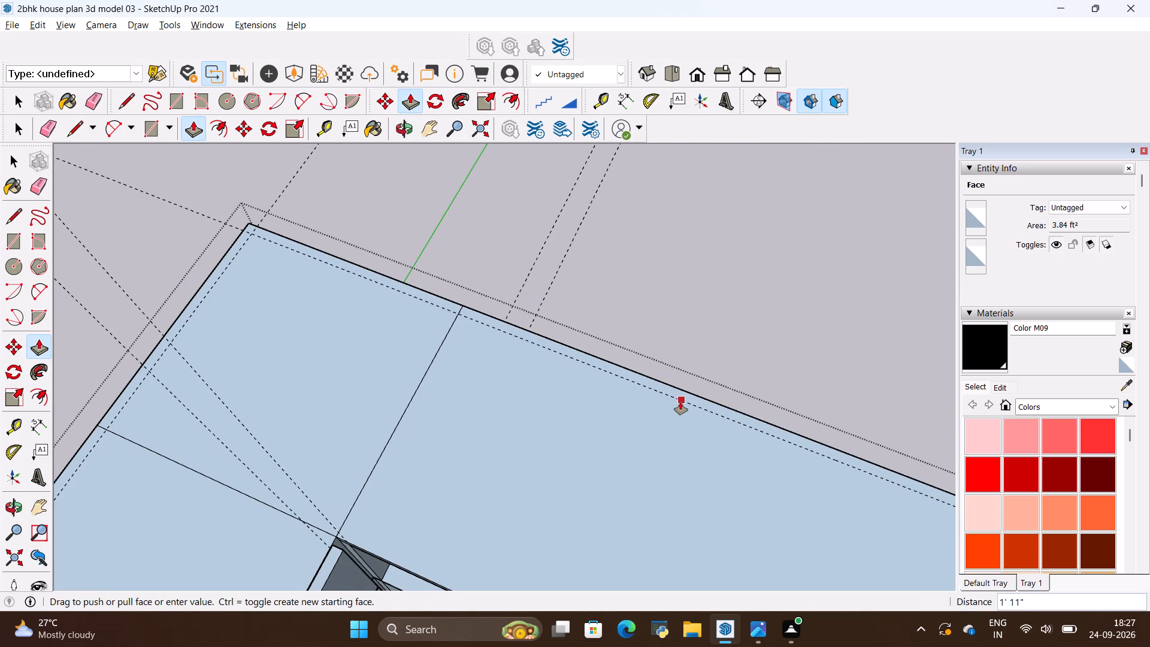
pyautogui.click(680, 403)
# Repeat the 1' 11" inward push on the second run's other five bay faces in the upper and lower rows.
pyautogui.scroll(-5, 643, 403)
pyautogui.moveTo(596, 474); pyautogui.dragTo(646, 231, button='middle')
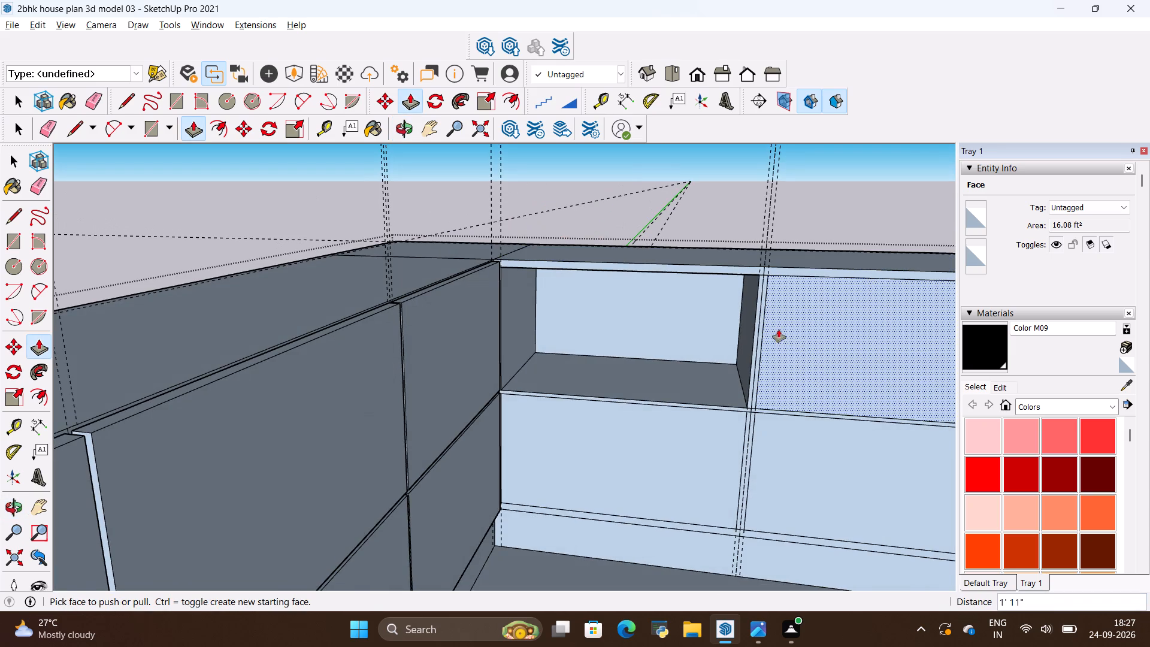
pyautogui.doubleClick(782, 331)
pyautogui.doubleClick(704, 474)
pyautogui.doubleClick(804, 463)
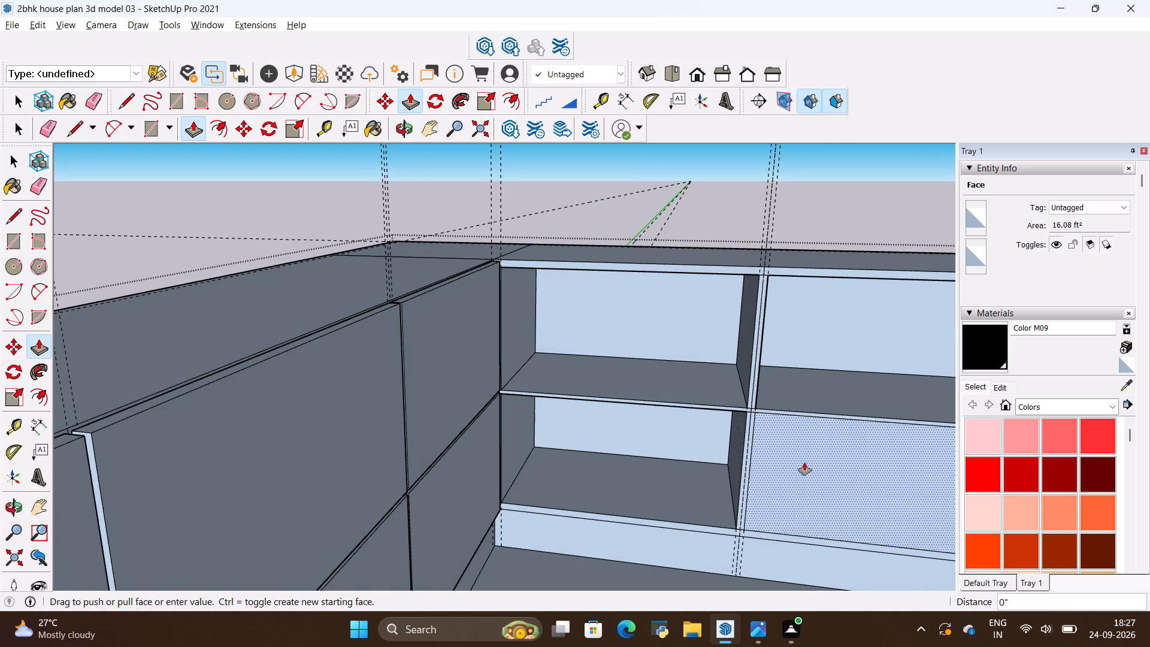
pyautogui.scroll(-6, 519, 404)
pyautogui.doubleClick(813, 386)
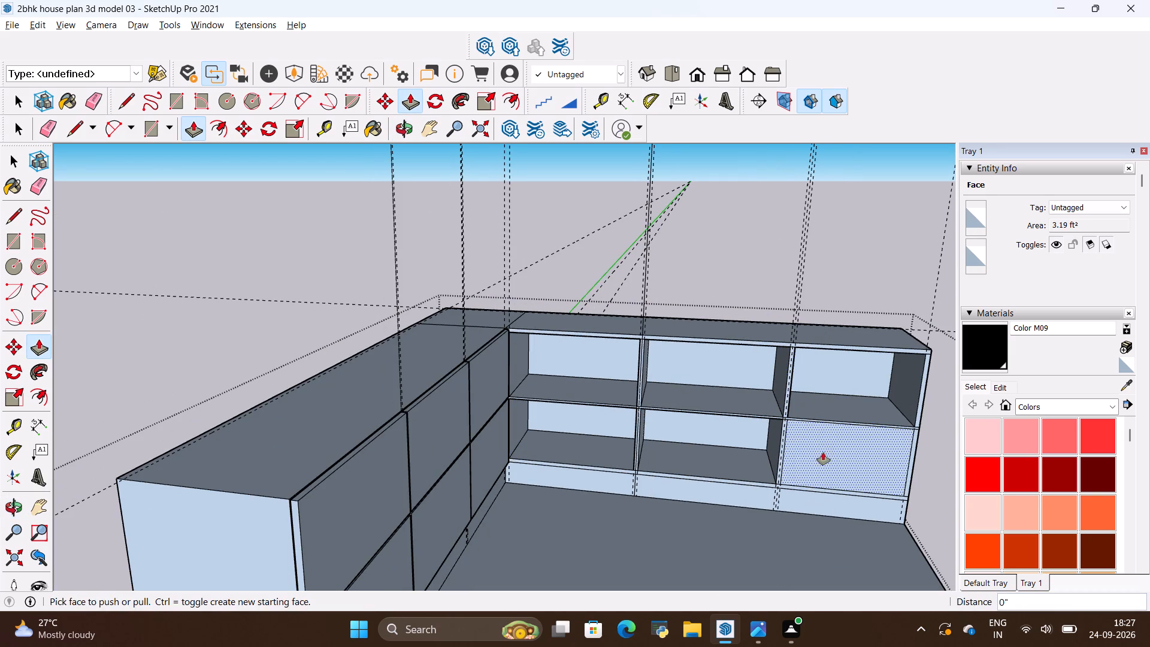
pyautogui.doubleClick(823, 452)
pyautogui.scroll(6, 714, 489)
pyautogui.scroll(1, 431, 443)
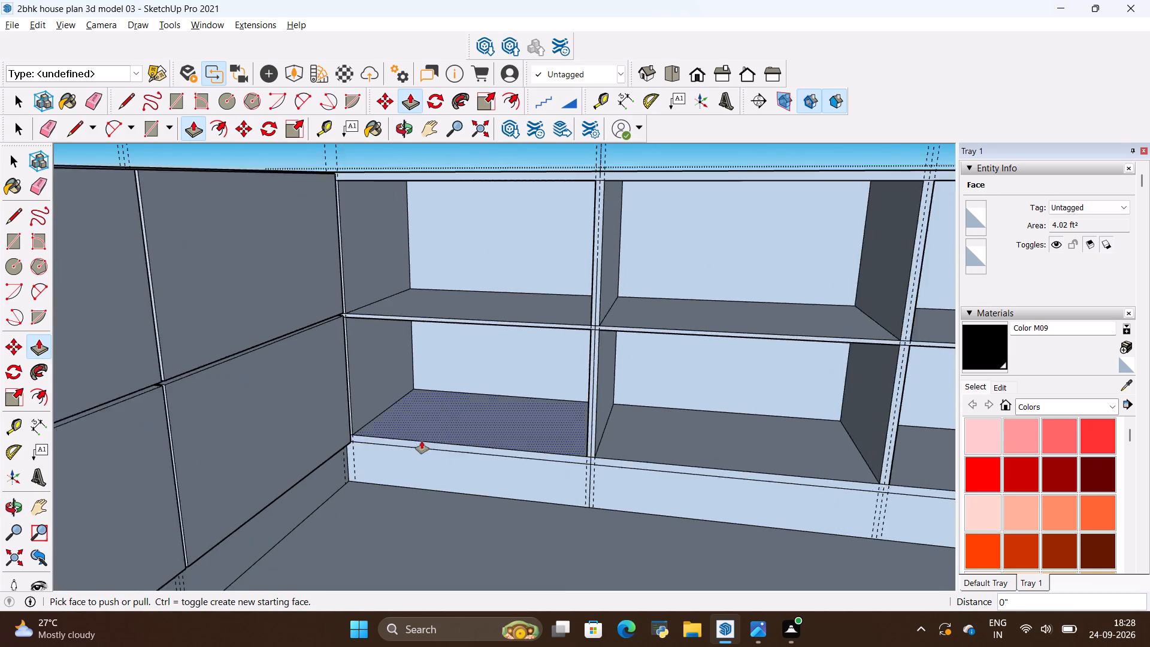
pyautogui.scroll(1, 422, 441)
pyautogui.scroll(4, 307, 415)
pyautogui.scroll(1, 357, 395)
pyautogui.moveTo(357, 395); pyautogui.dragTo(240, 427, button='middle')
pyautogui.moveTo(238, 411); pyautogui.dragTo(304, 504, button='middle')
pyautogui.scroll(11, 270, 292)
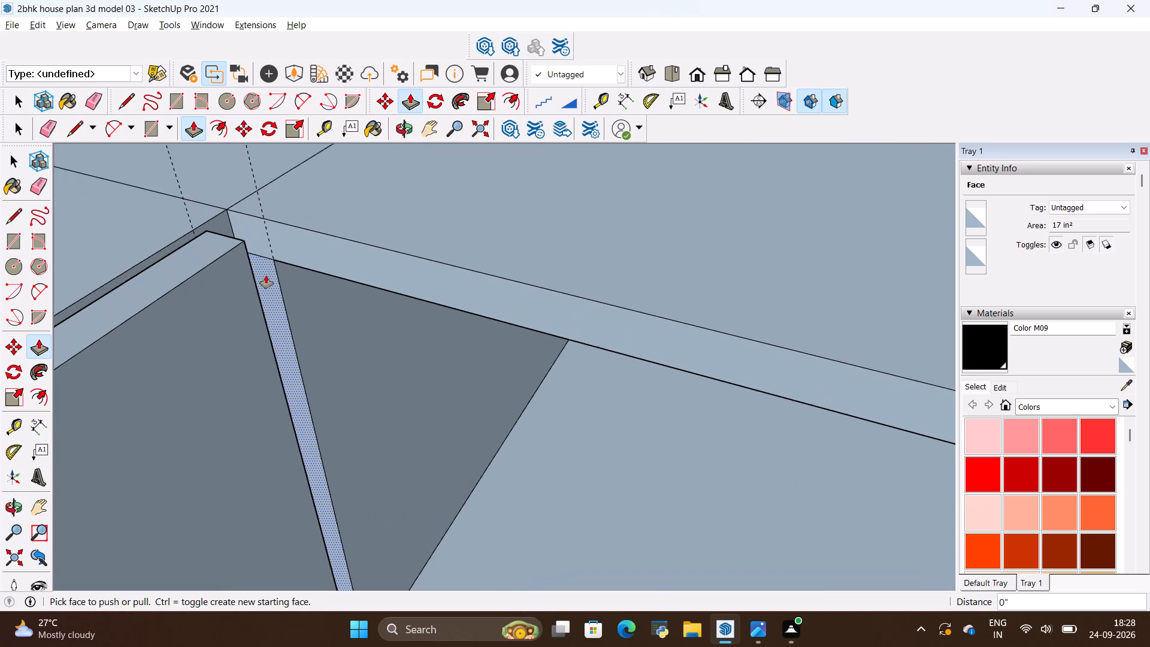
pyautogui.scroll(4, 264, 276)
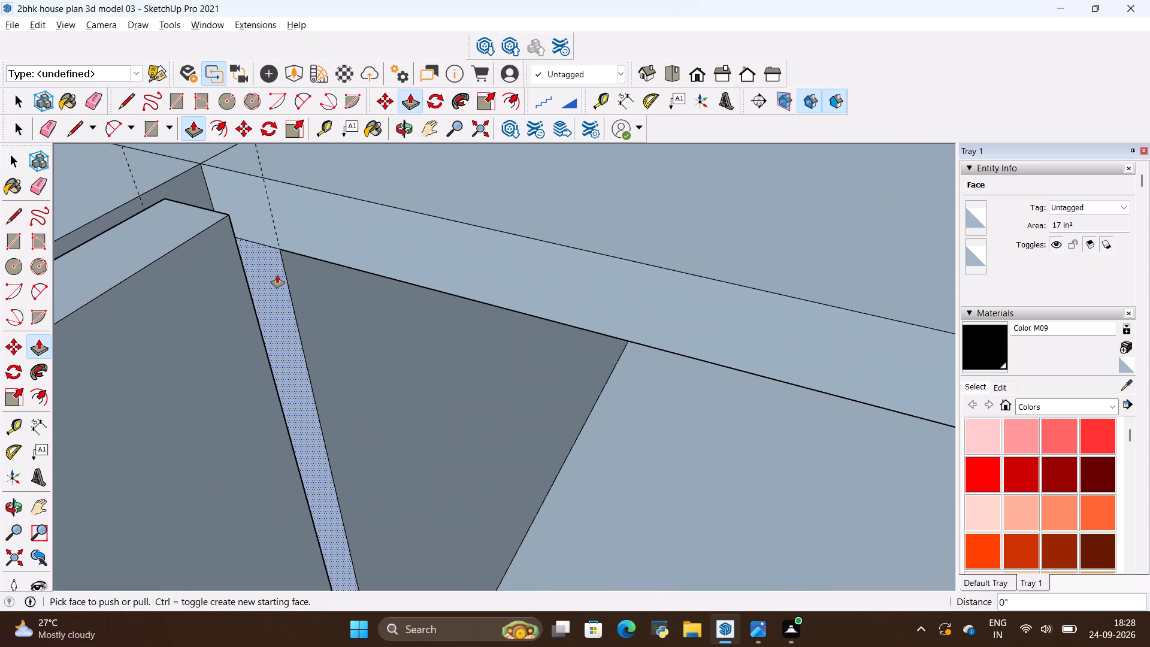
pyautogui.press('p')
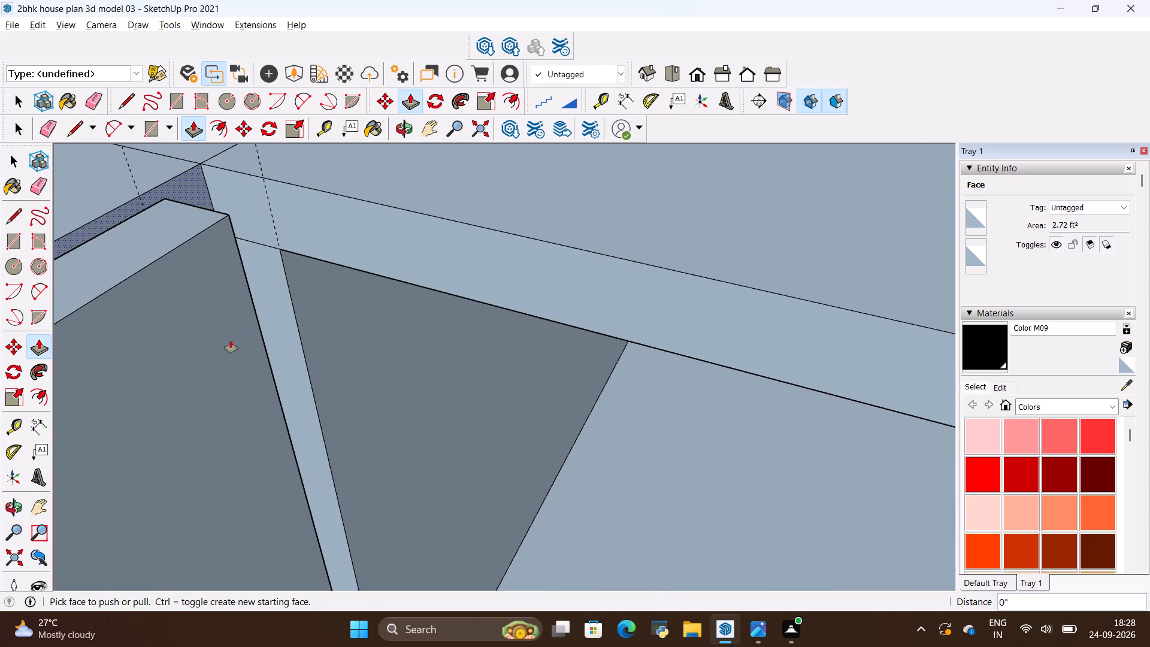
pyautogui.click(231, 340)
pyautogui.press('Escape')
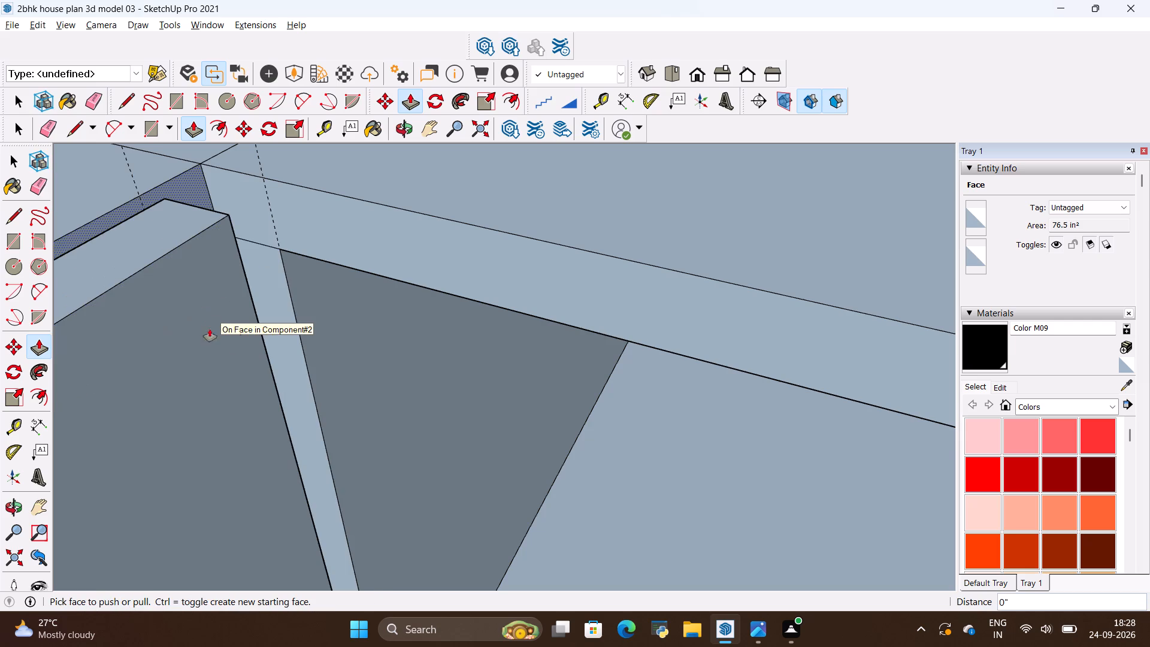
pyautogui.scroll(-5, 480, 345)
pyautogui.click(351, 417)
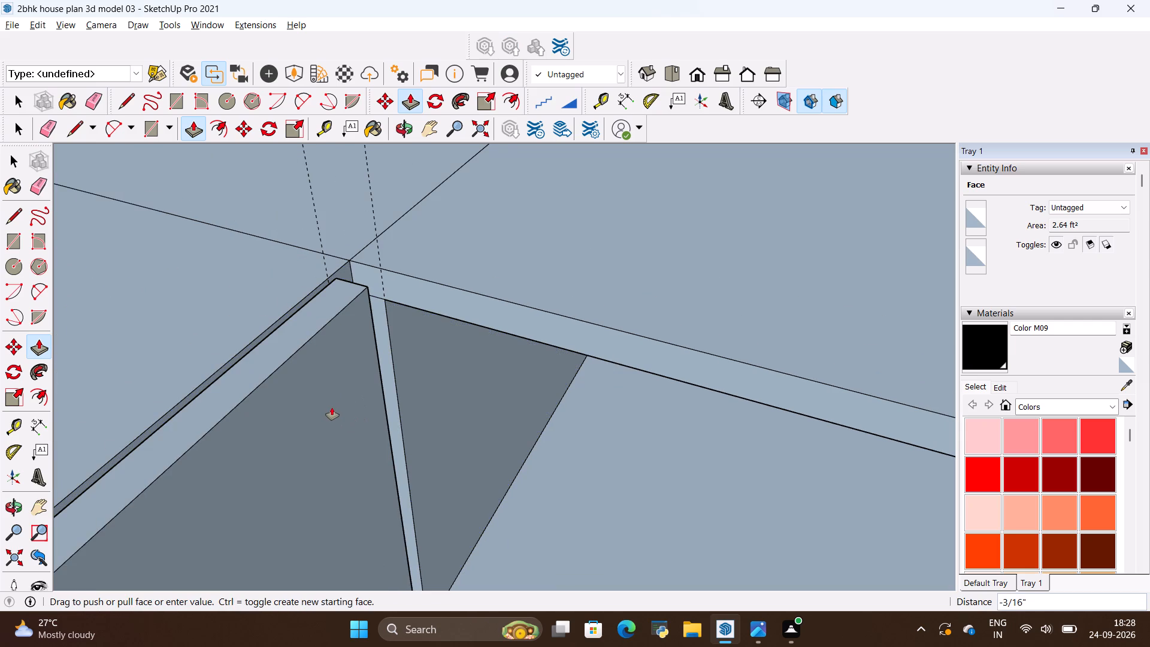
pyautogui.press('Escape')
# Edit the first run's upper shutter component at the inner corner and push its front face back 5/8" to thin it.
pyautogui.press('space')
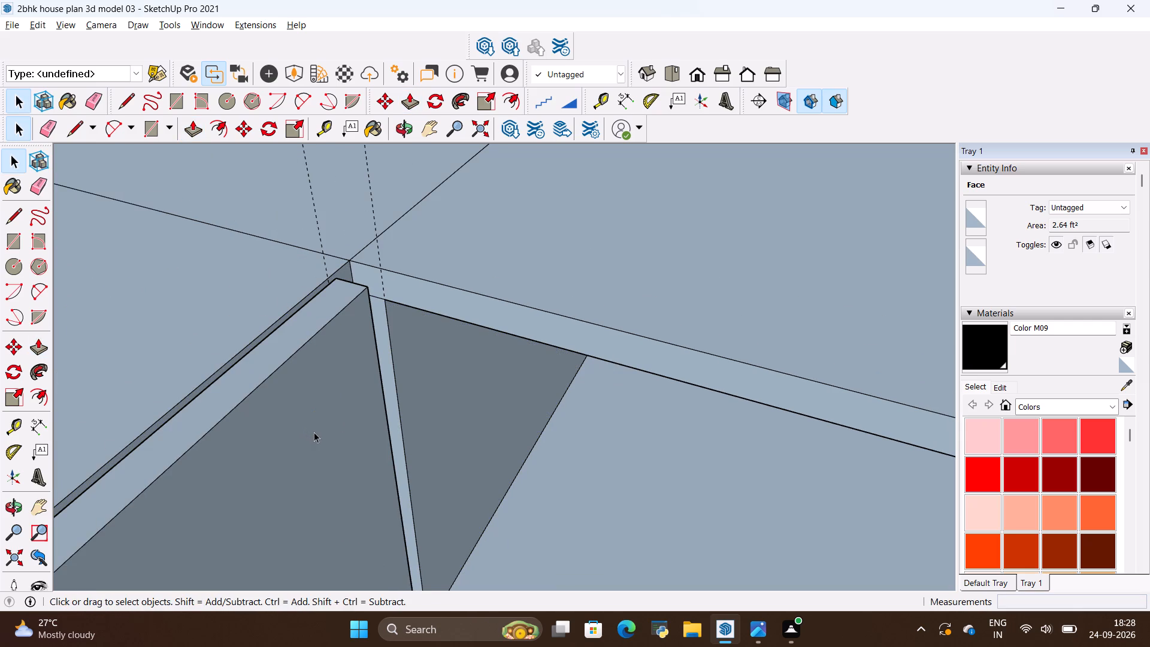
pyautogui.click(314, 432)
pyautogui.doubleClick(325, 434)
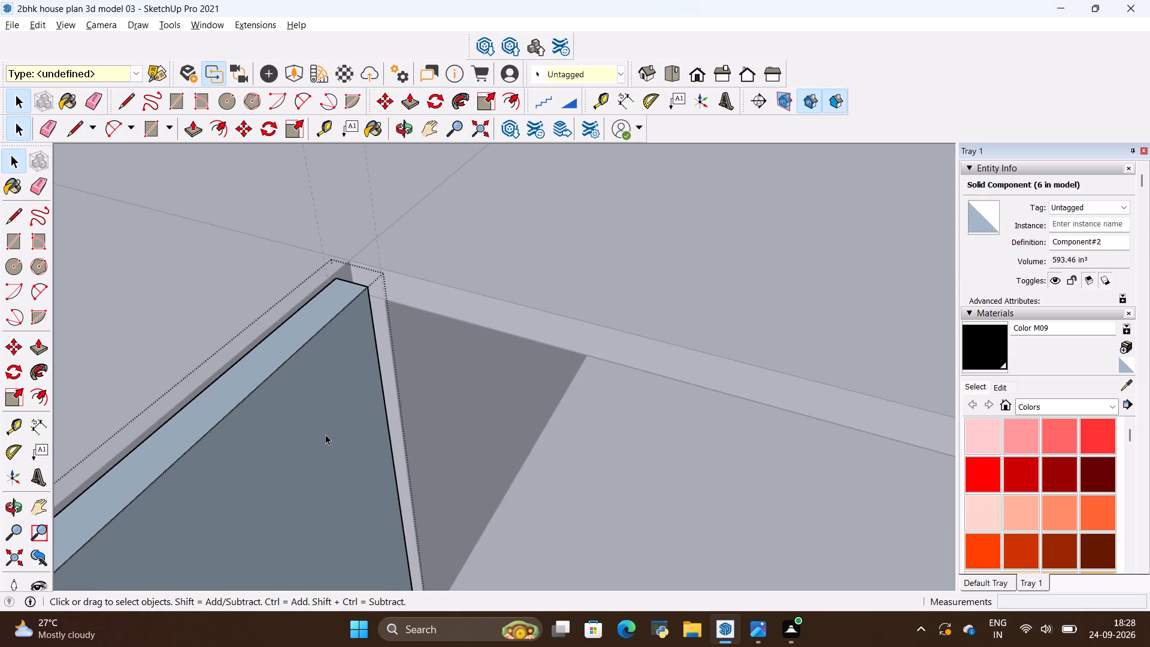
pyautogui.click(323, 415)
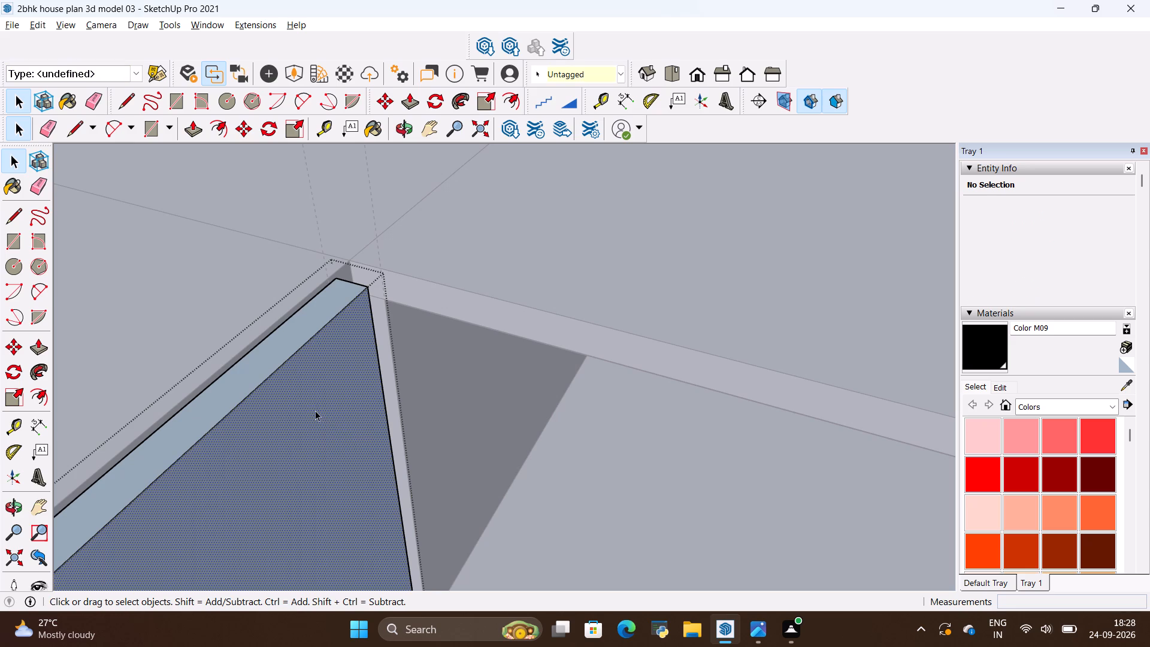
pyautogui.press('p')
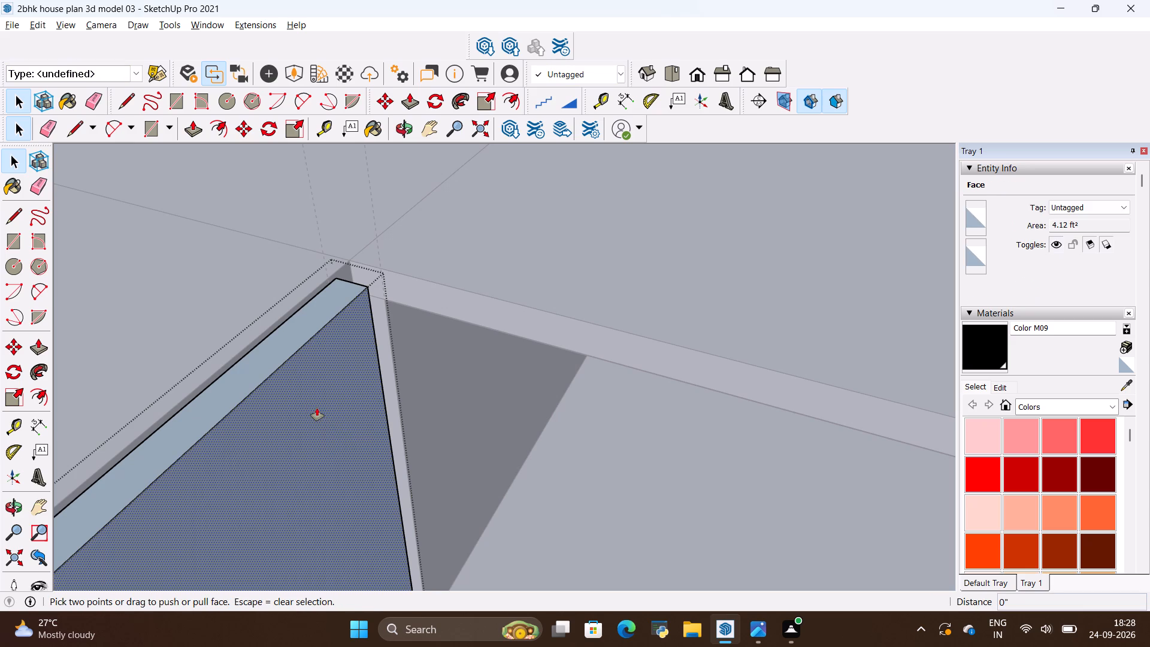
pyautogui.click(317, 408)
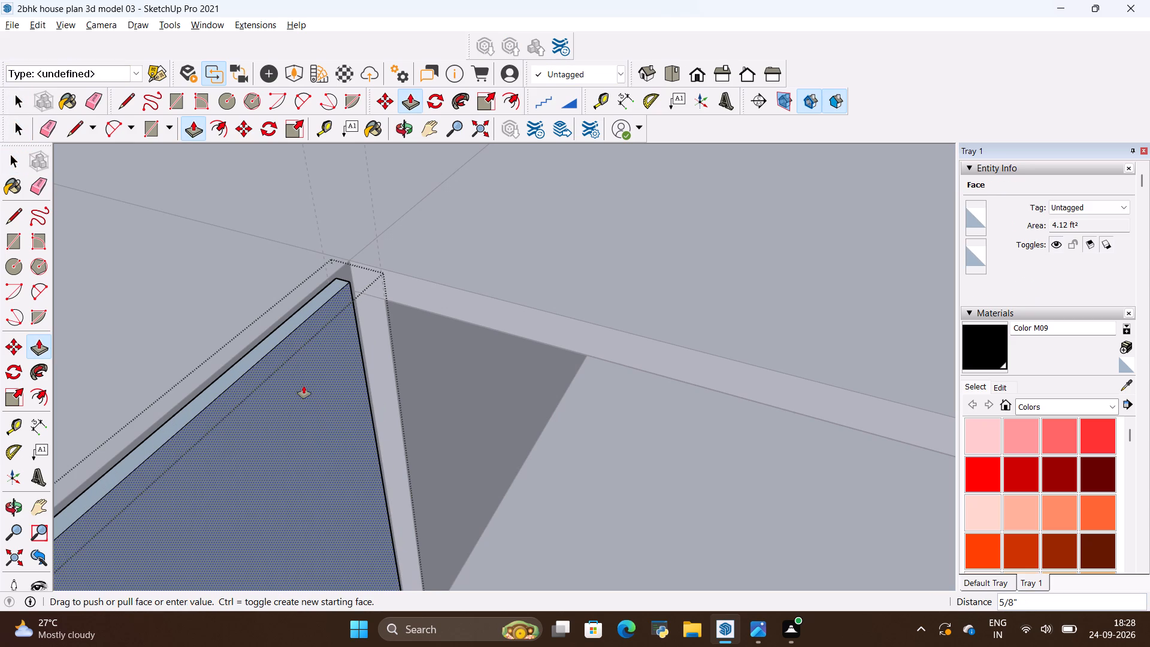
pyautogui.click(304, 386)
pyautogui.press('space')
pyautogui.click(446, 268)
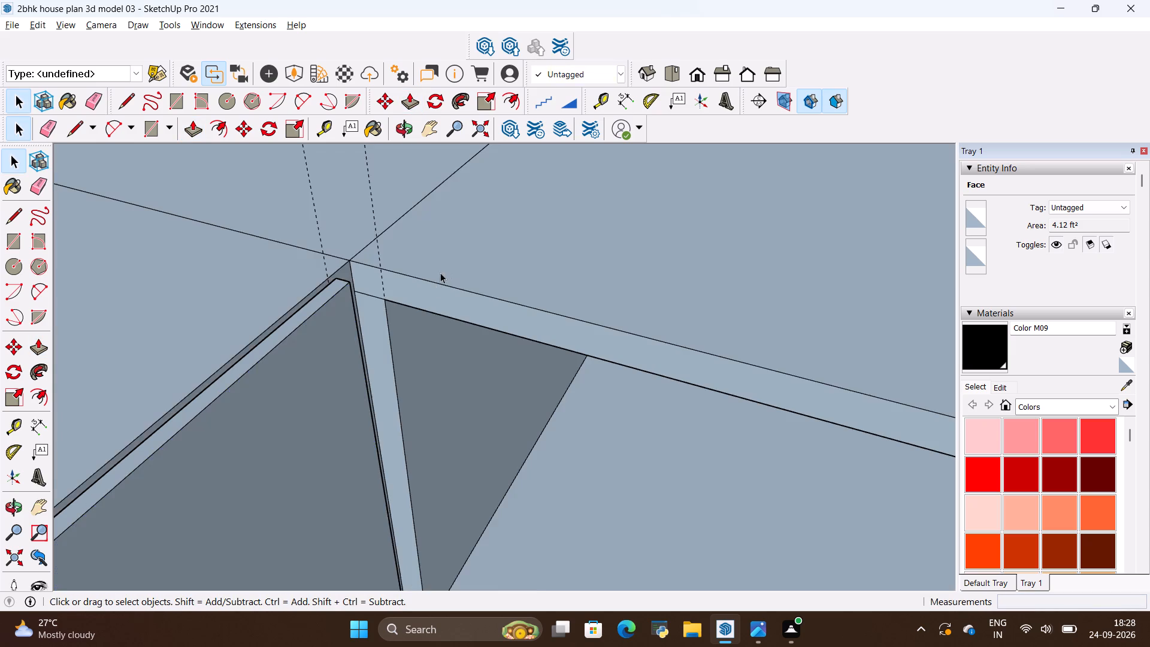
# Draw a line from the first run's upper shutter corner to the second run's top front edge, plus a 1" vertical line down that front face.
pyautogui.scroll(-18, 433, 307)
pyautogui.scroll(-5, 433, 307)
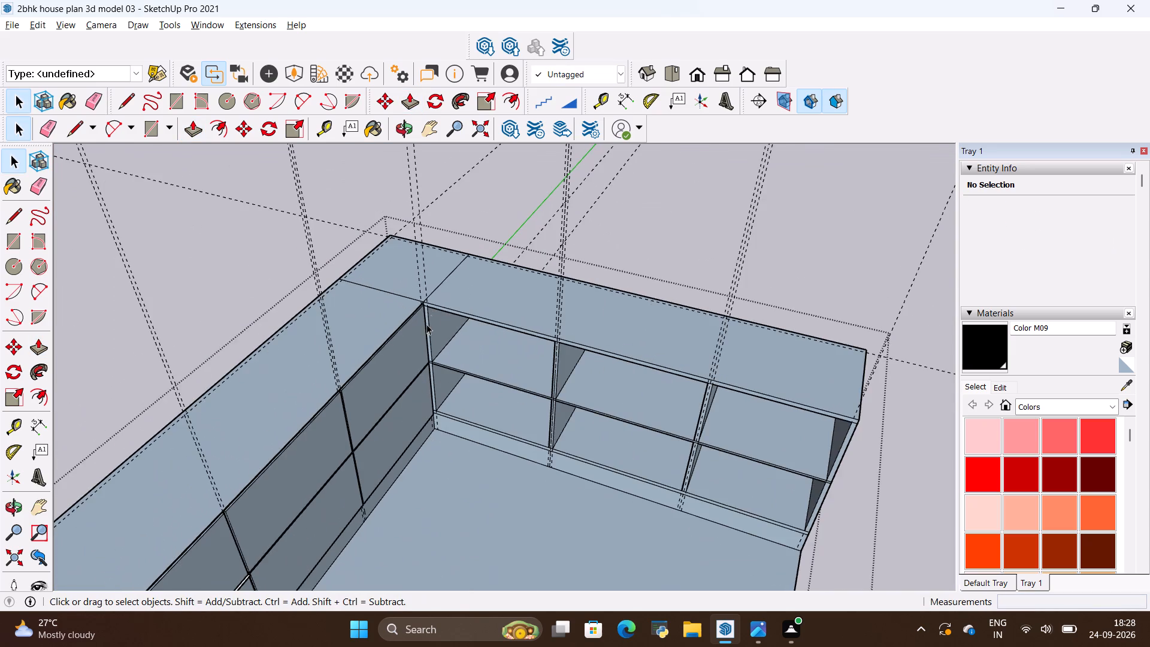
pyautogui.scroll(-4, 426, 328)
pyautogui.scroll(20, 413, 299)
pyautogui.scroll(1, 413, 299)
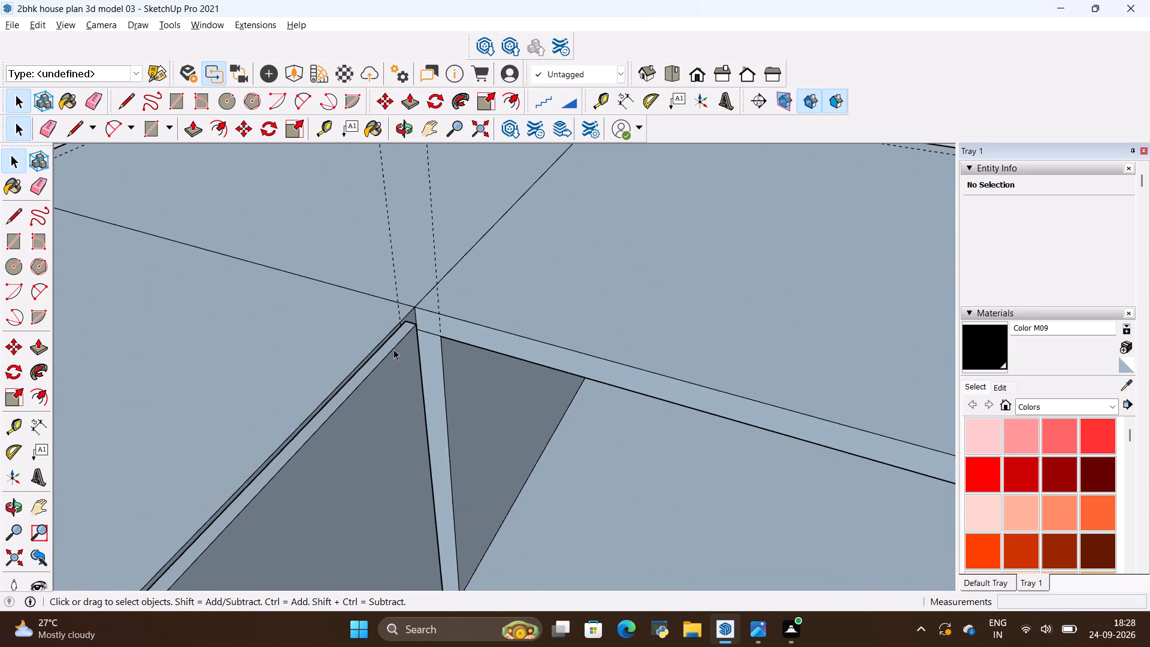
pyautogui.scroll(10, 394, 349)
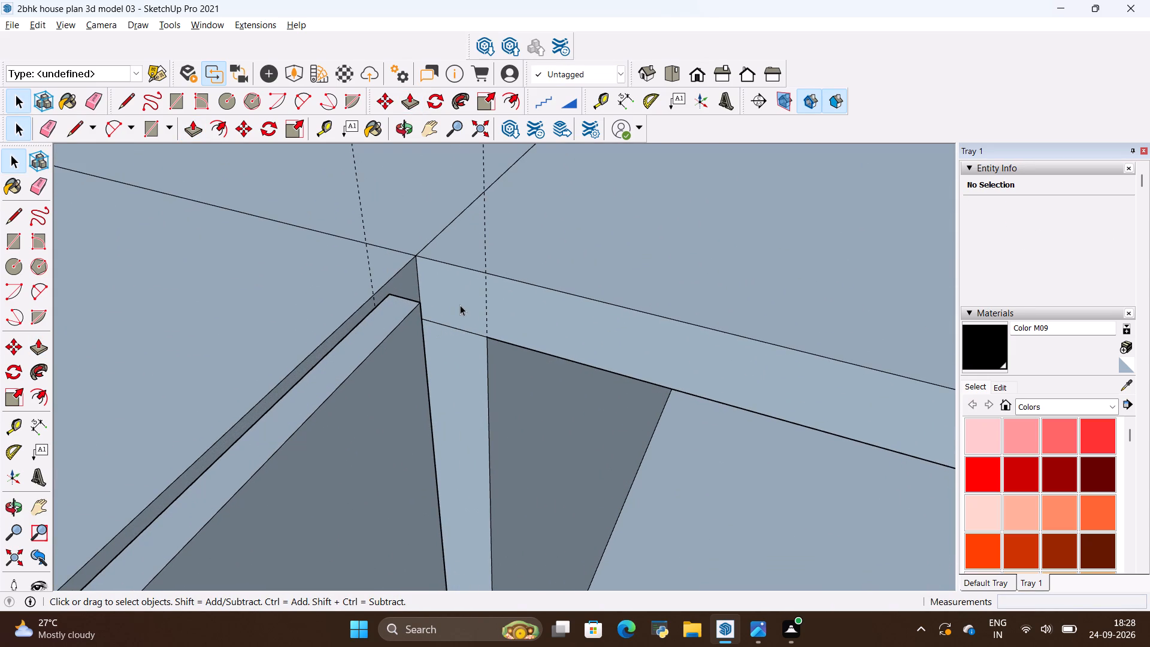
pyautogui.press('r')
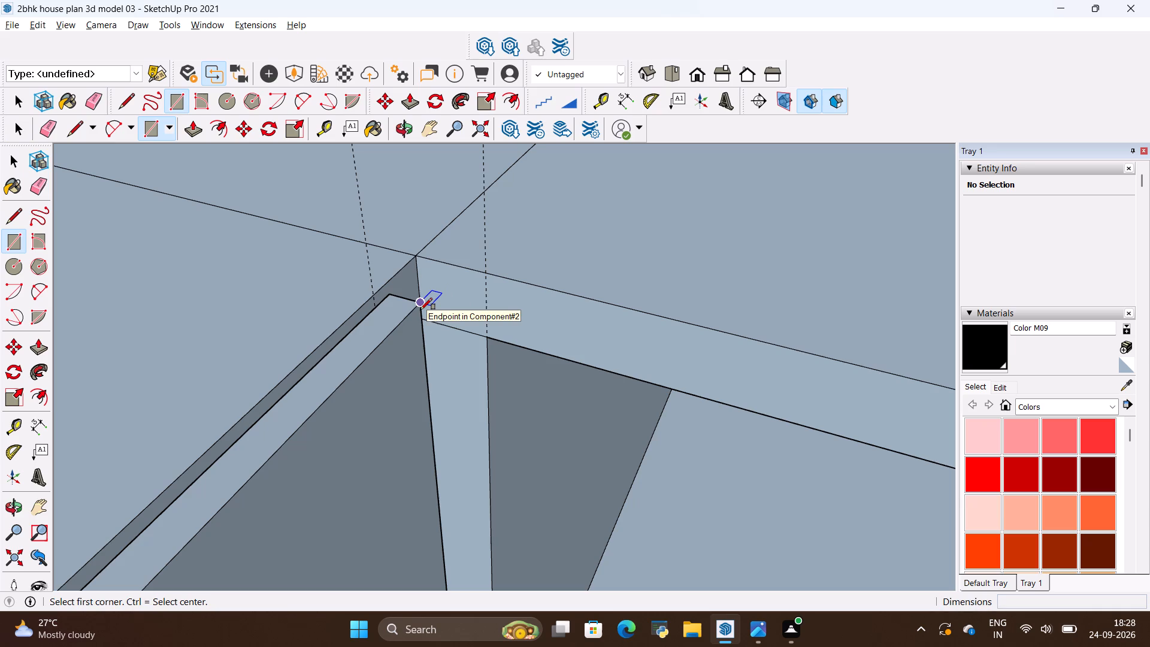
pyautogui.press('l')
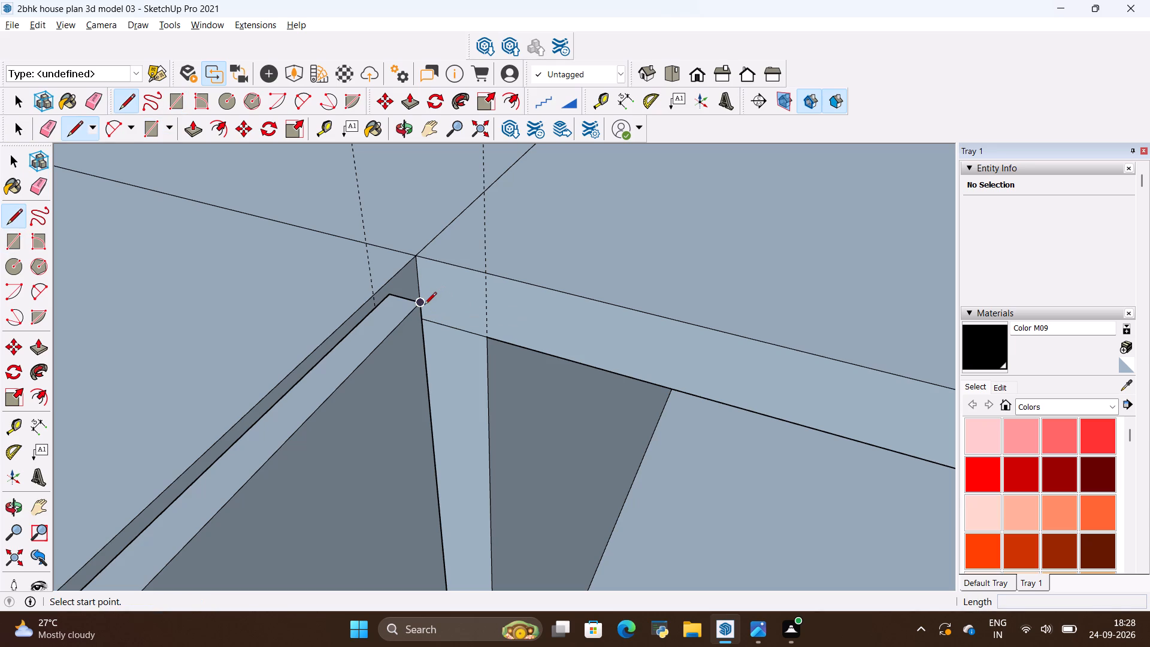
pyautogui.click(417, 306)
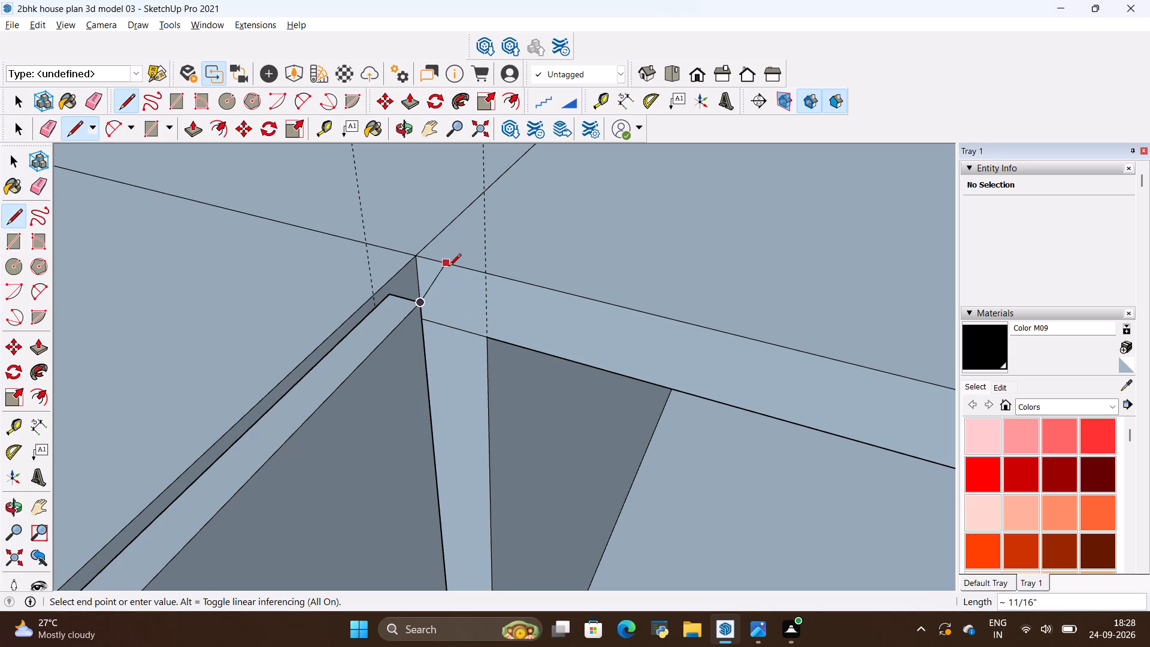
pyautogui.scroll(7, 449, 267)
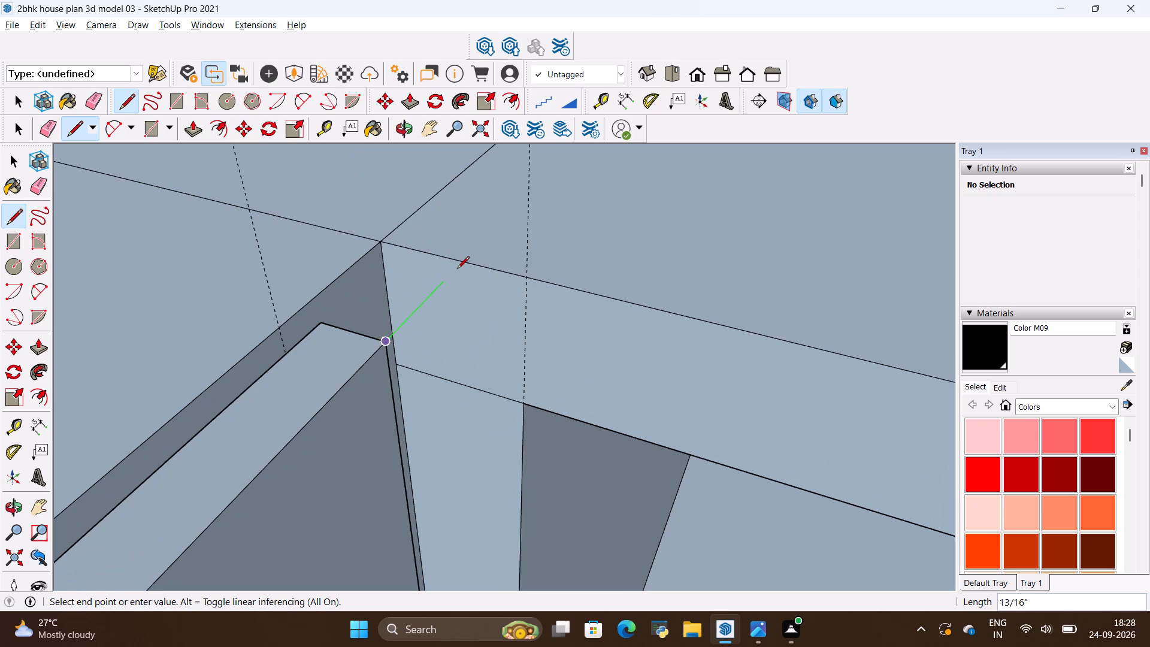
pyautogui.click(459, 261)
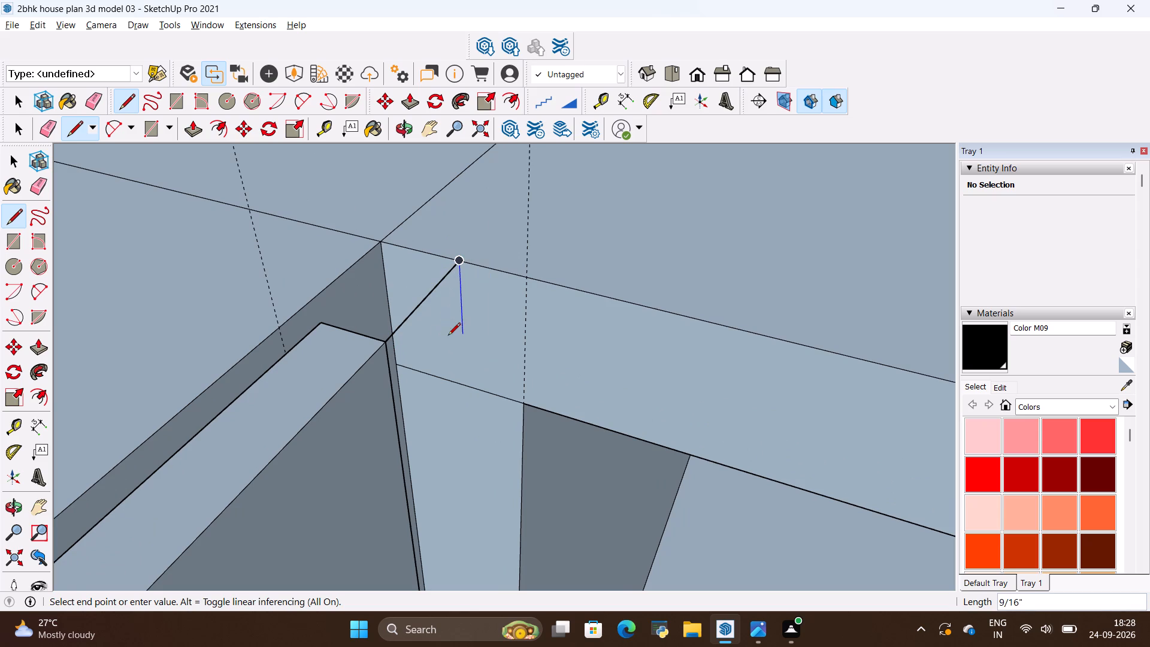
pyautogui.click(463, 386)
# Draw a second line from the first run's upper shutter corner across to the new vertical line on the second run's front face.
pyautogui.press('r')
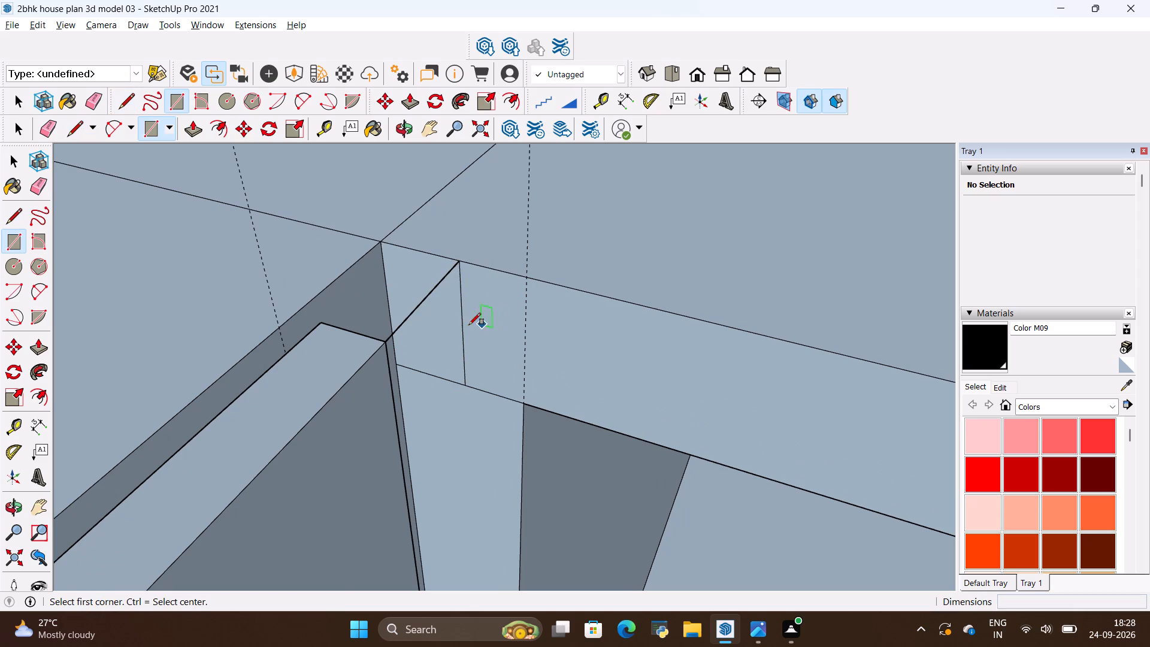
pyautogui.moveTo(459, 323); pyautogui.dragTo(407, 267, button='middle')
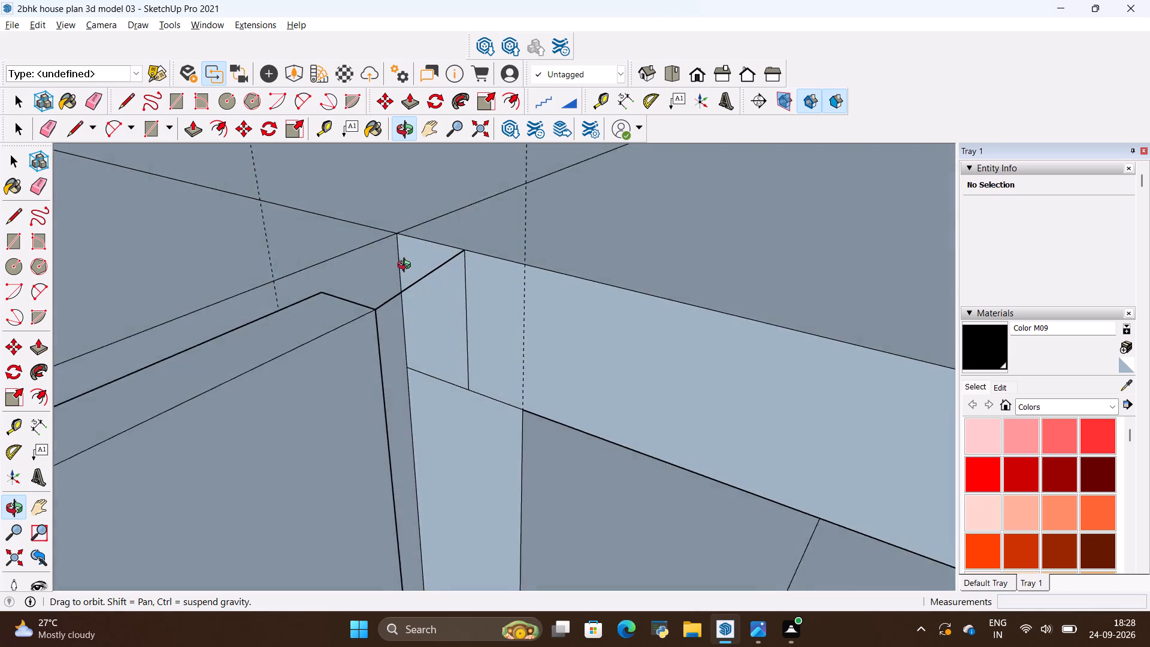
pyautogui.moveTo(407, 267); pyautogui.dragTo(279, 250, button='middle')
pyautogui.scroll(3, 452, 285)
pyautogui.moveTo(461, 327); pyautogui.dragTo(389, 334, button='middle')
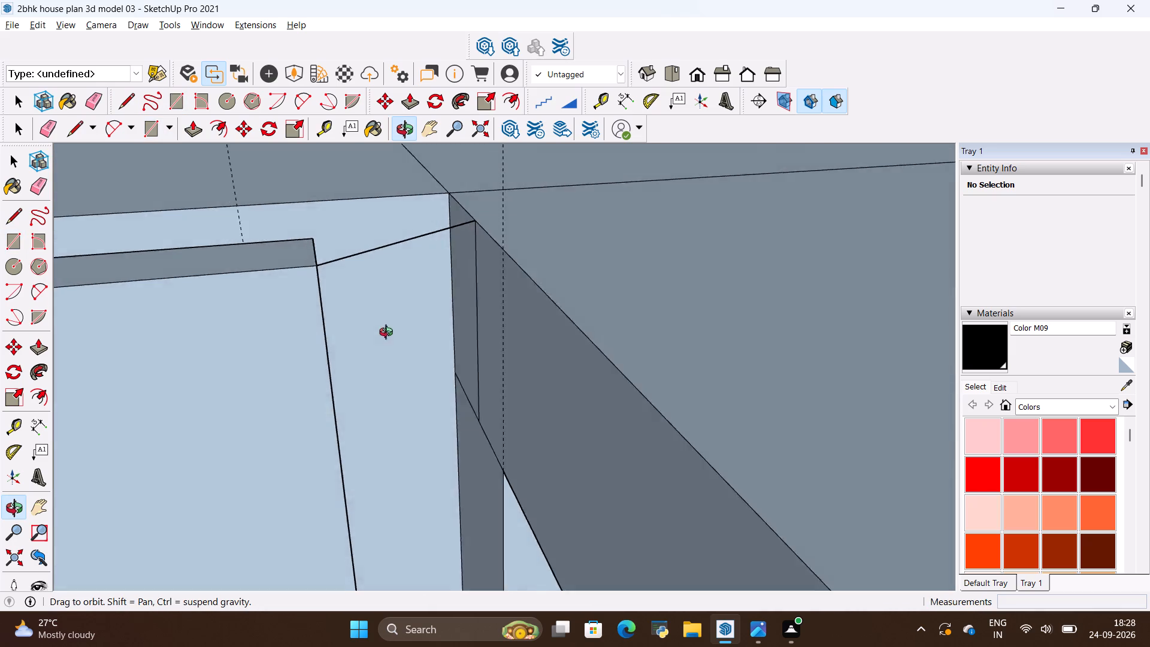
pyautogui.moveTo(389, 334); pyautogui.dragTo(342, 328, button='middle')
pyautogui.press('l')
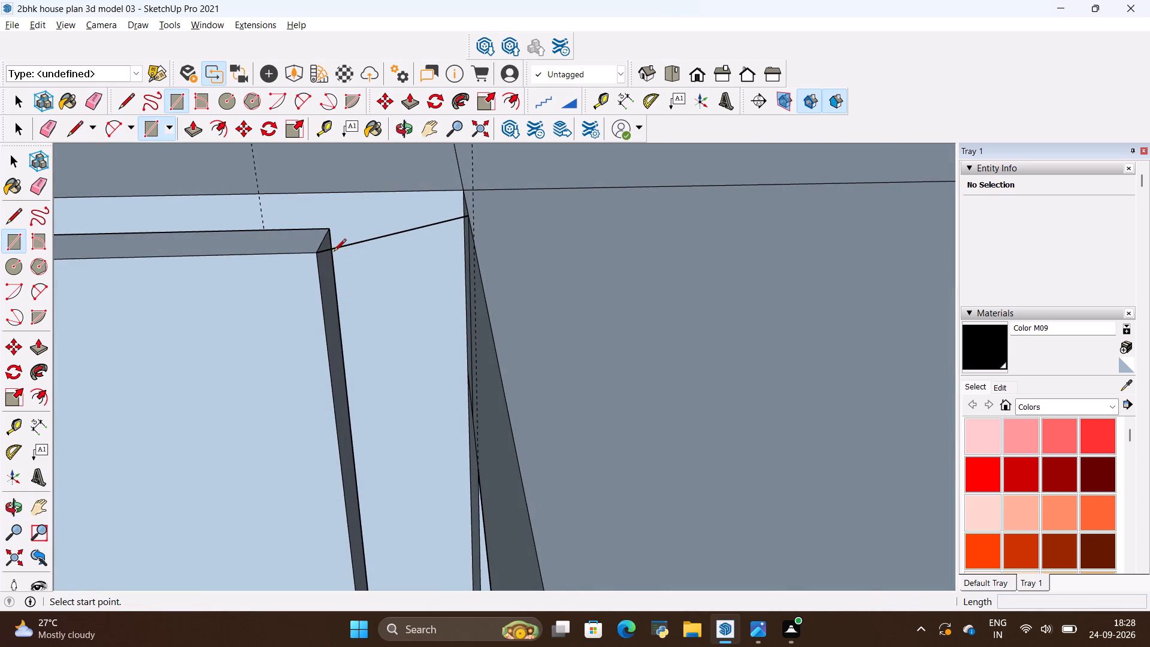
pyautogui.click(315, 259)
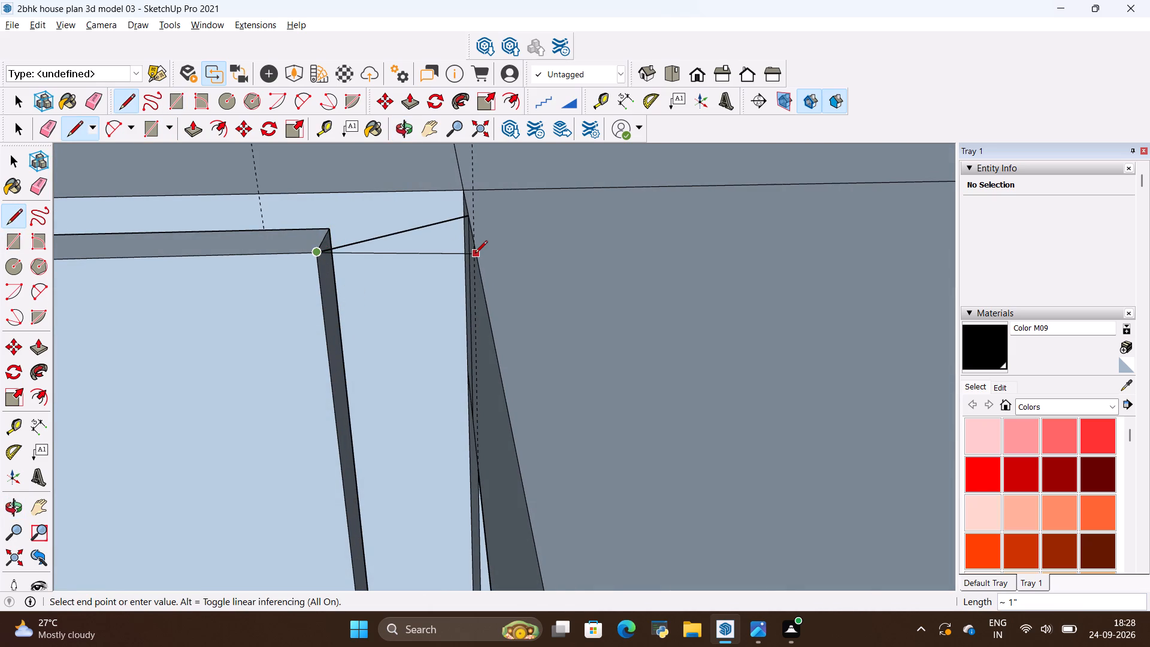
pyautogui.scroll(1, 442, 266)
pyautogui.moveTo(441, 267); pyautogui.dragTo(484, 223, button='middle')
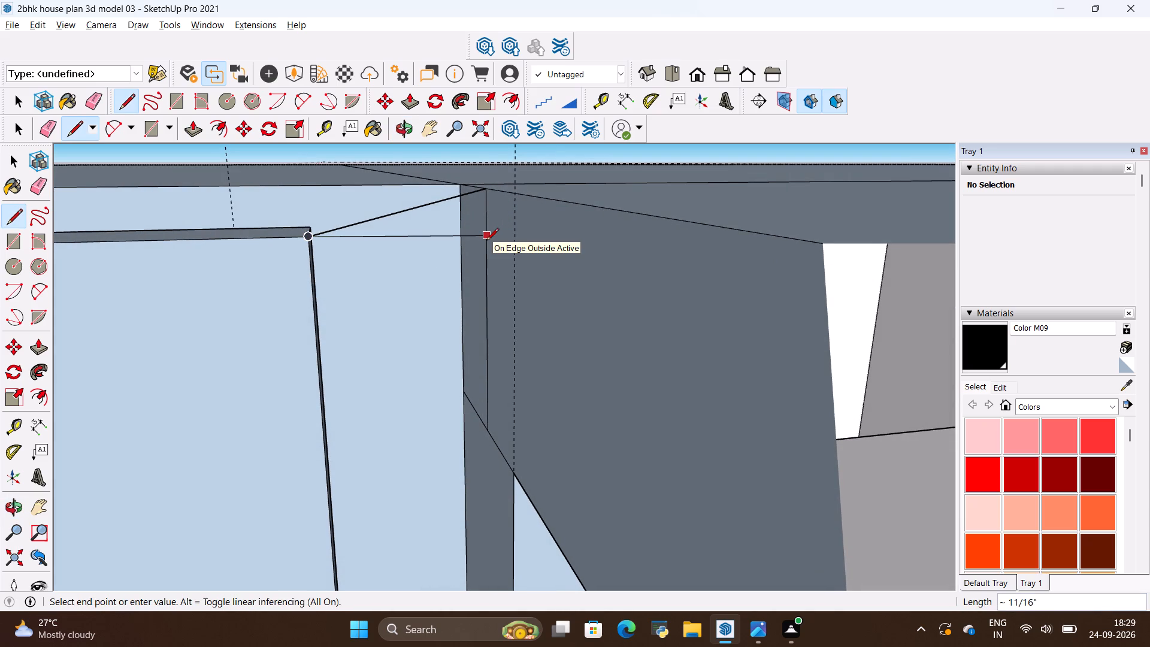
pyautogui.click(486, 241)
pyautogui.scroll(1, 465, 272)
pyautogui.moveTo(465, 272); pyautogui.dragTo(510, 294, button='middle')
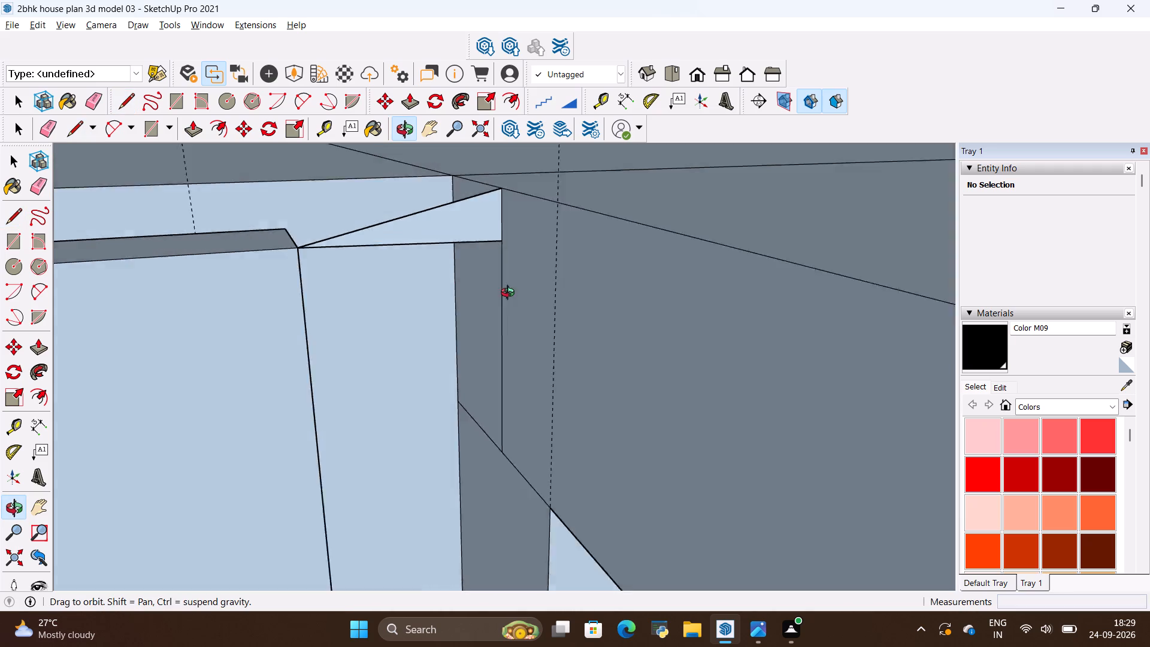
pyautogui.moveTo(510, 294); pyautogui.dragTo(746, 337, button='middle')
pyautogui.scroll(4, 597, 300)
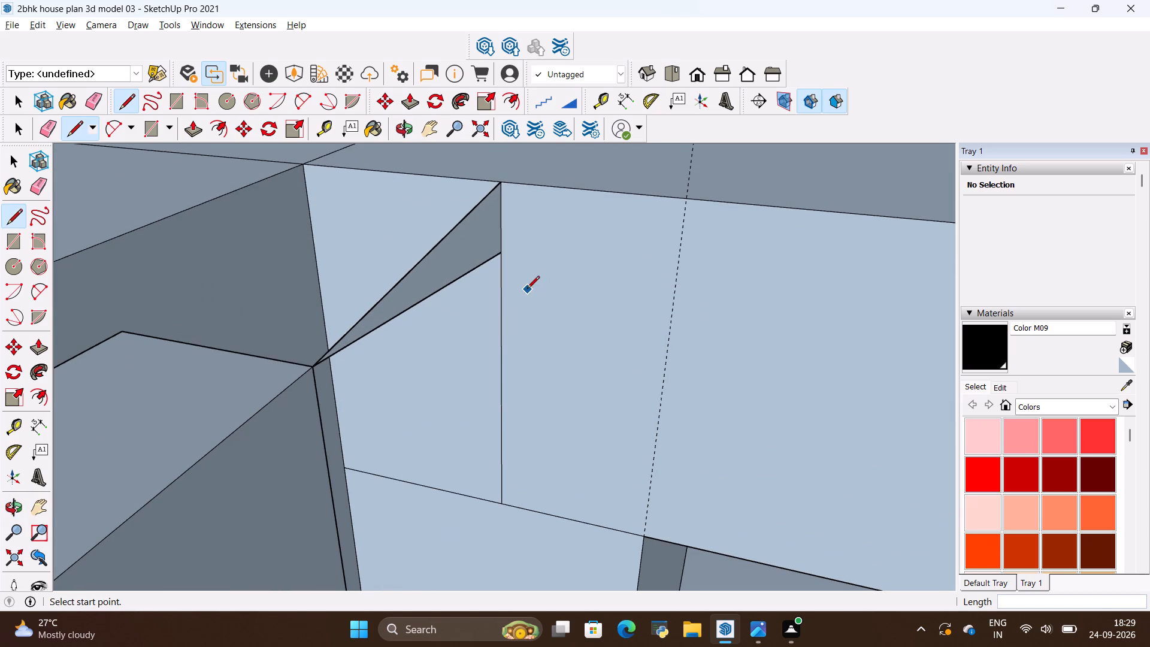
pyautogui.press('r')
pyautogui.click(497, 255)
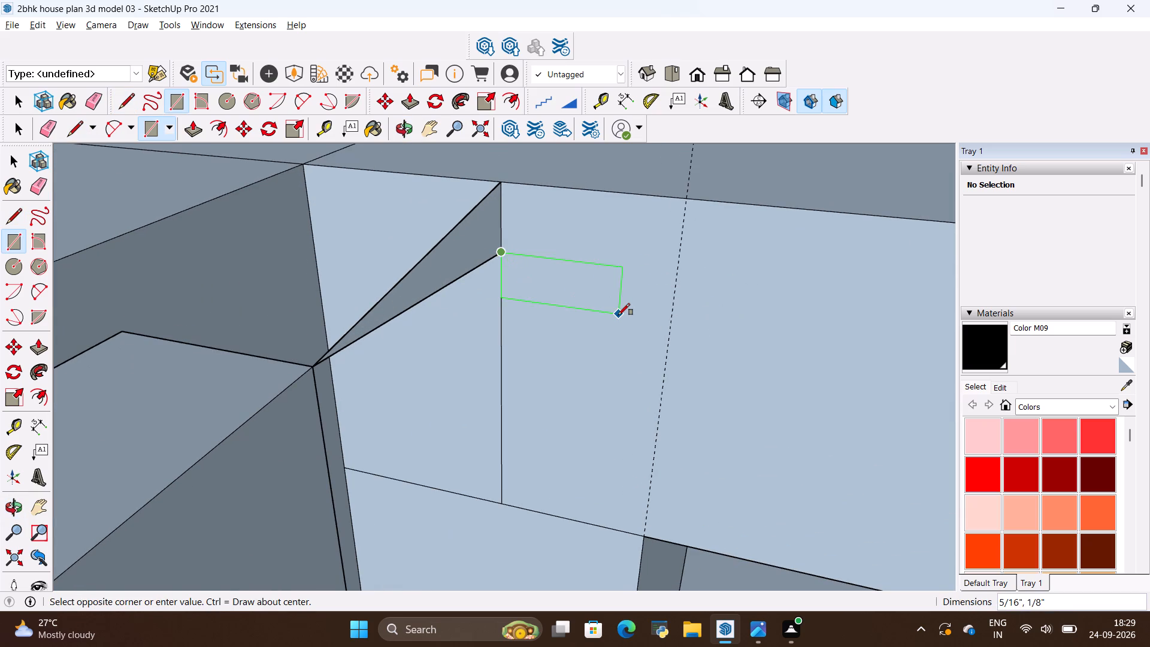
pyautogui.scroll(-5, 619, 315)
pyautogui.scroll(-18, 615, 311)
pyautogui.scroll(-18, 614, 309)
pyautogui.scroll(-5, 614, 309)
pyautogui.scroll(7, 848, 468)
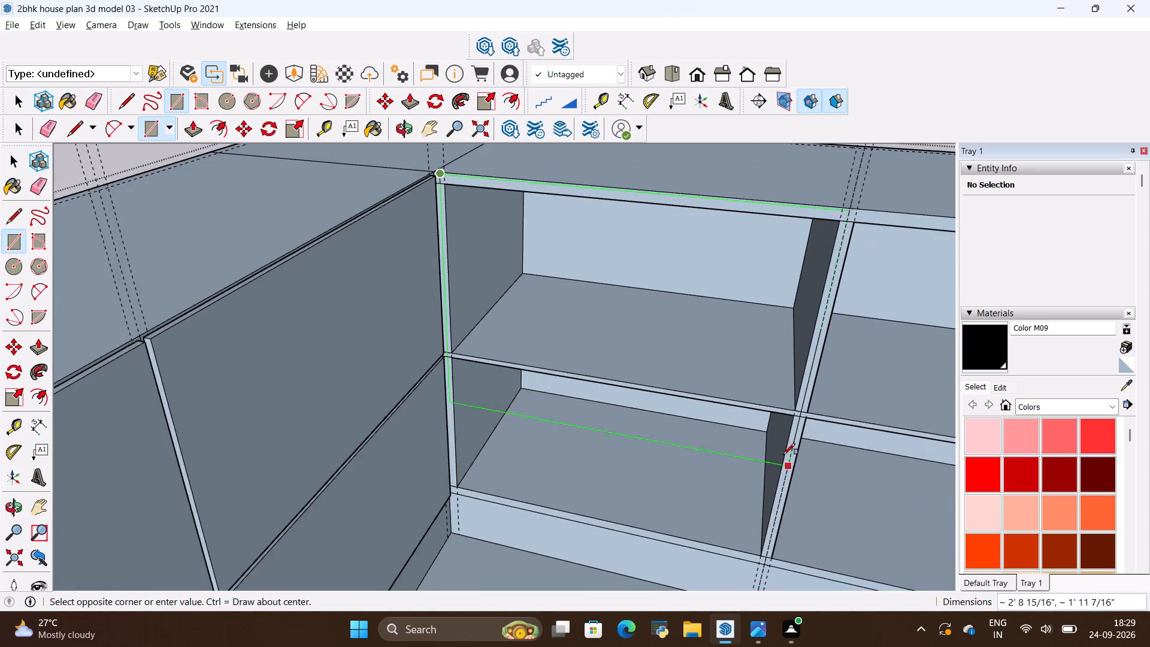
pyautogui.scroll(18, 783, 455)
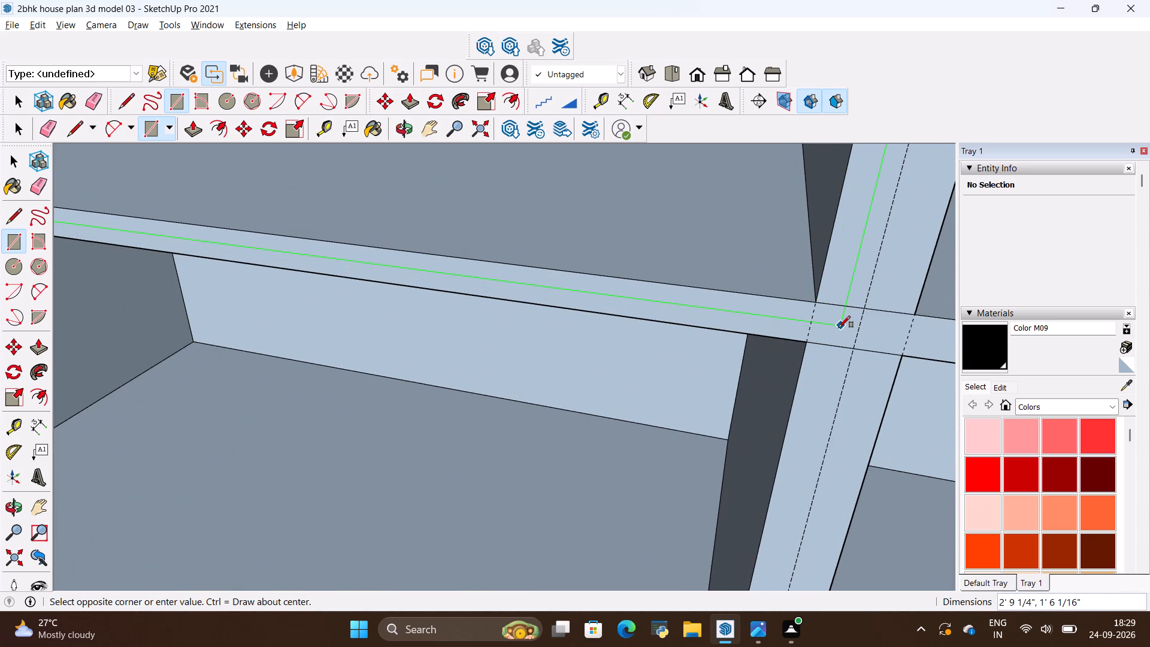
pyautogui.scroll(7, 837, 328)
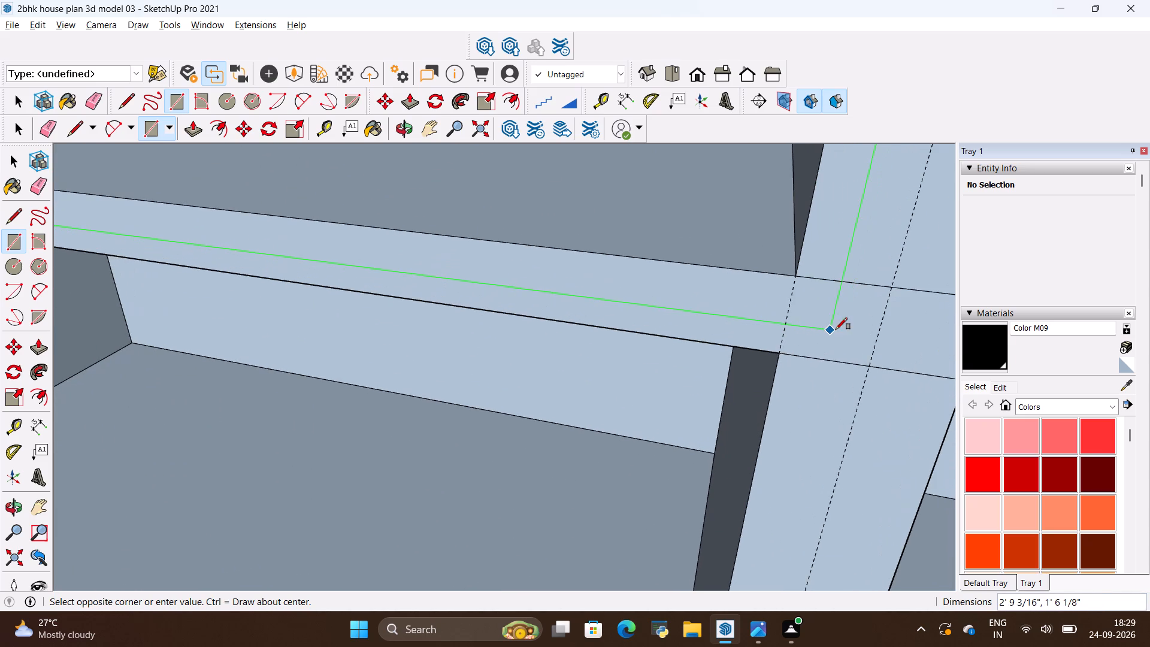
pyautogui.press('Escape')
# Draw a 2' 9 3/8" by 1' 6 1/4" shutter rectangle over the second run's upper-row bay nearest the corner, starting at the projected line's end.
pyautogui.scroll(-10, 803, 449)
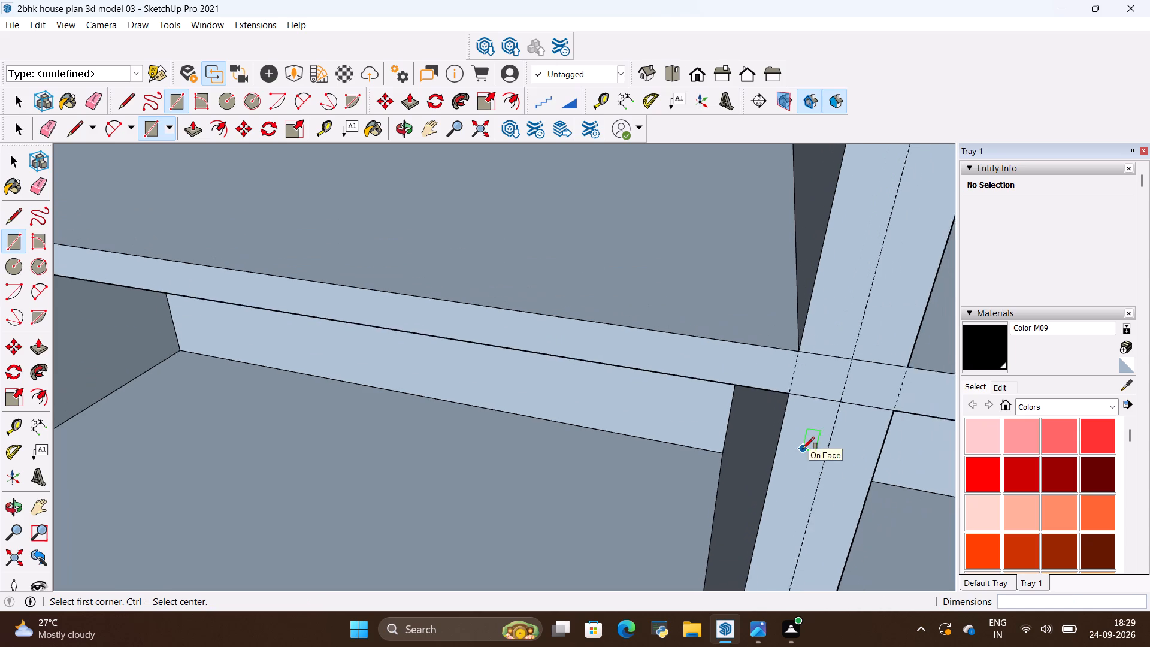
pyautogui.scroll(-16, 803, 449)
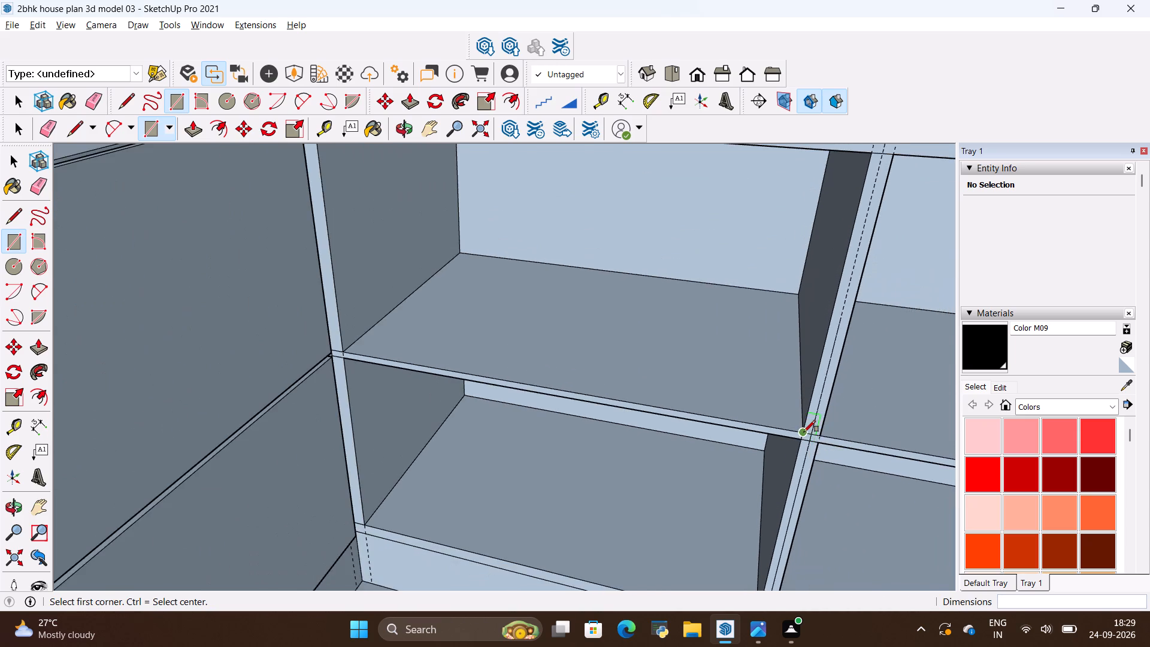
pyautogui.scroll(-6, 804, 432)
pyautogui.scroll(8, 807, 259)
pyautogui.scroll(-4, 764, 294)
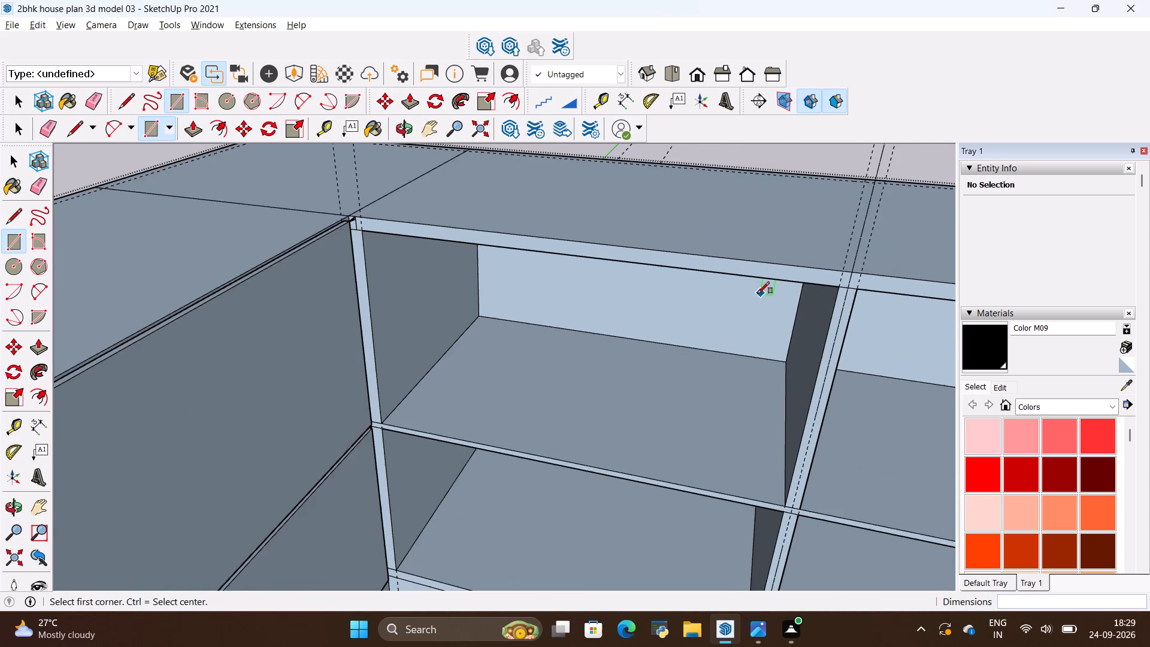
pyautogui.scroll(4, 798, 292)
pyautogui.scroll(-6, 869, 288)
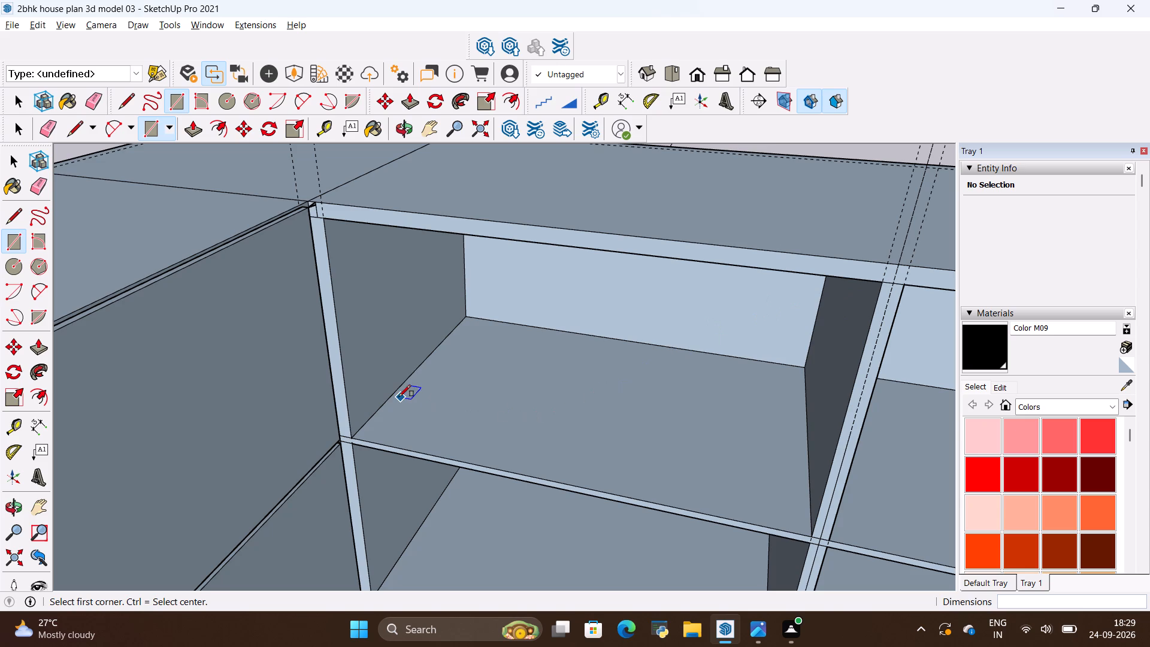
pyautogui.scroll(4, 284, 222)
pyautogui.scroll(4, 342, 230)
pyautogui.scroll(2, 331, 152)
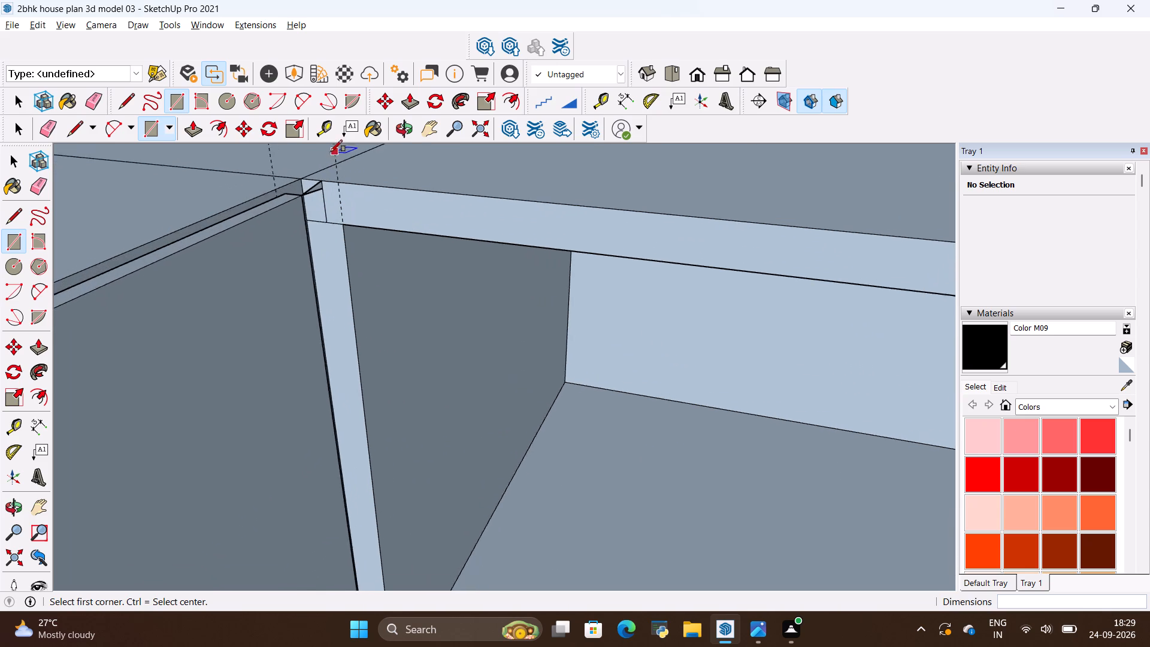
pyautogui.scroll(9, 331, 152)
pyautogui.click(323, 203)
pyautogui.scroll(-6, 419, 262)
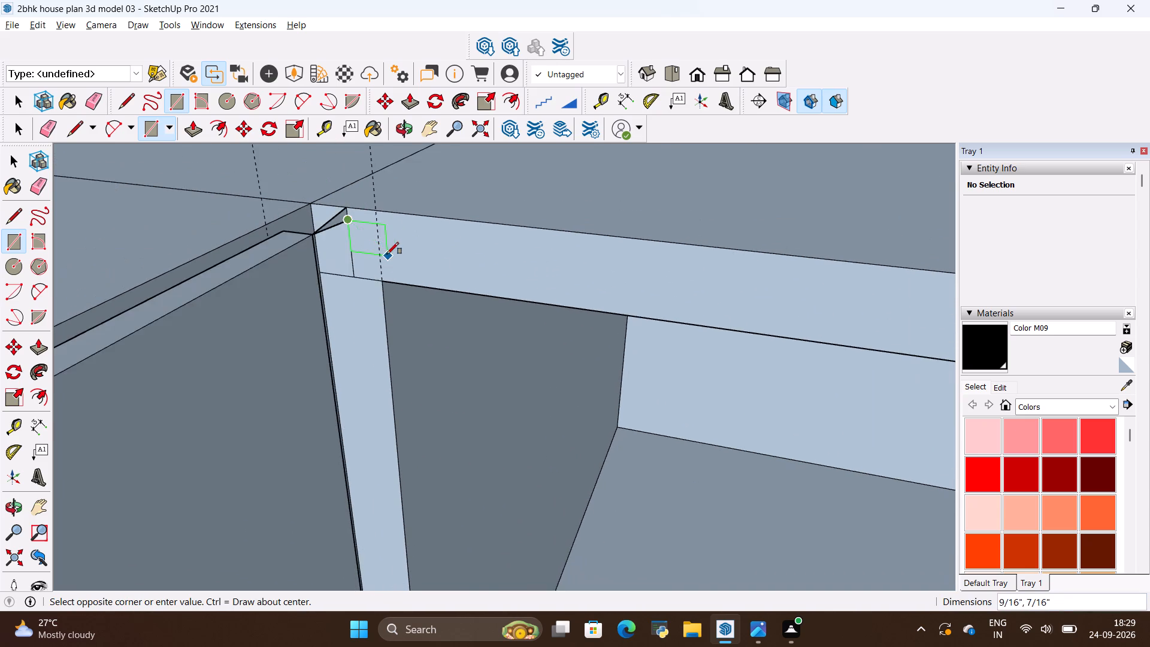
pyautogui.scroll(-18, 387, 254)
pyautogui.scroll(-5, 385, 252)
pyautogui.scroll(5, 649, 451)
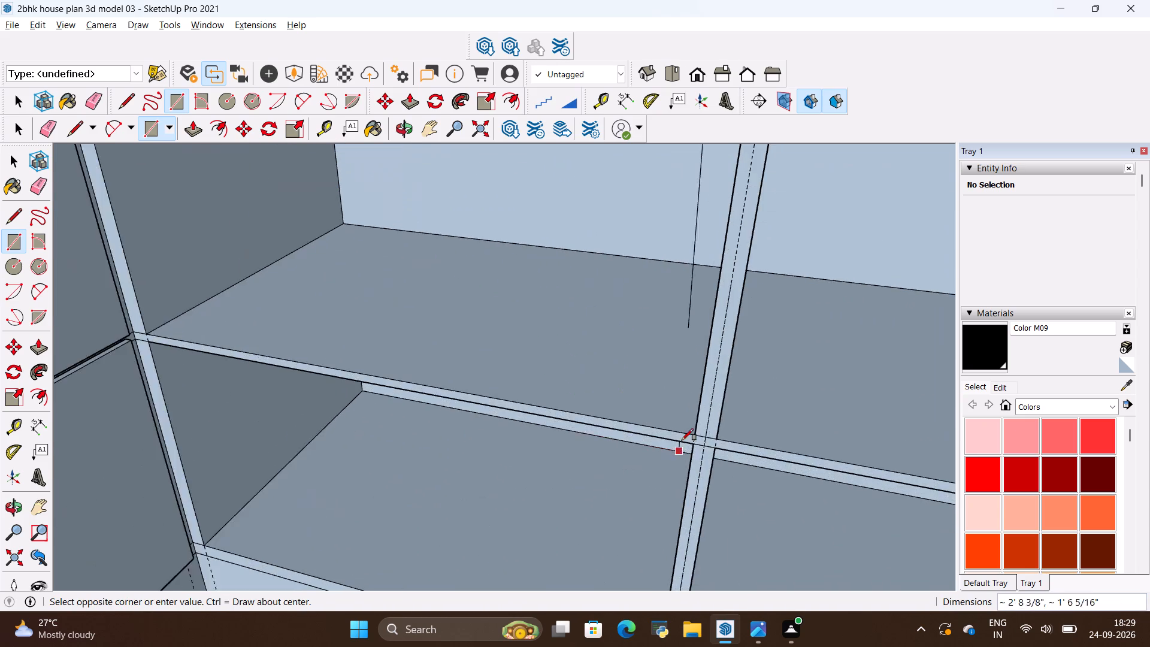
pyautogui.scroll(18, 682, 440)
pyautogui.scroll(-5, 665, 442)
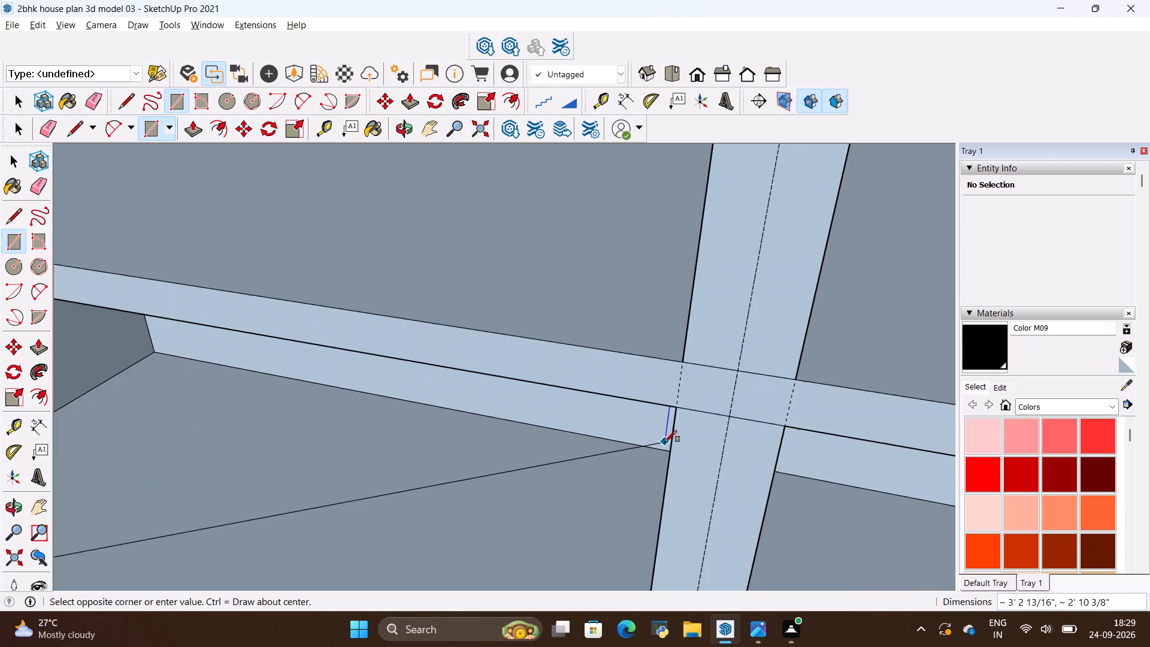
pyautogui.scroll(7, 700, 409)
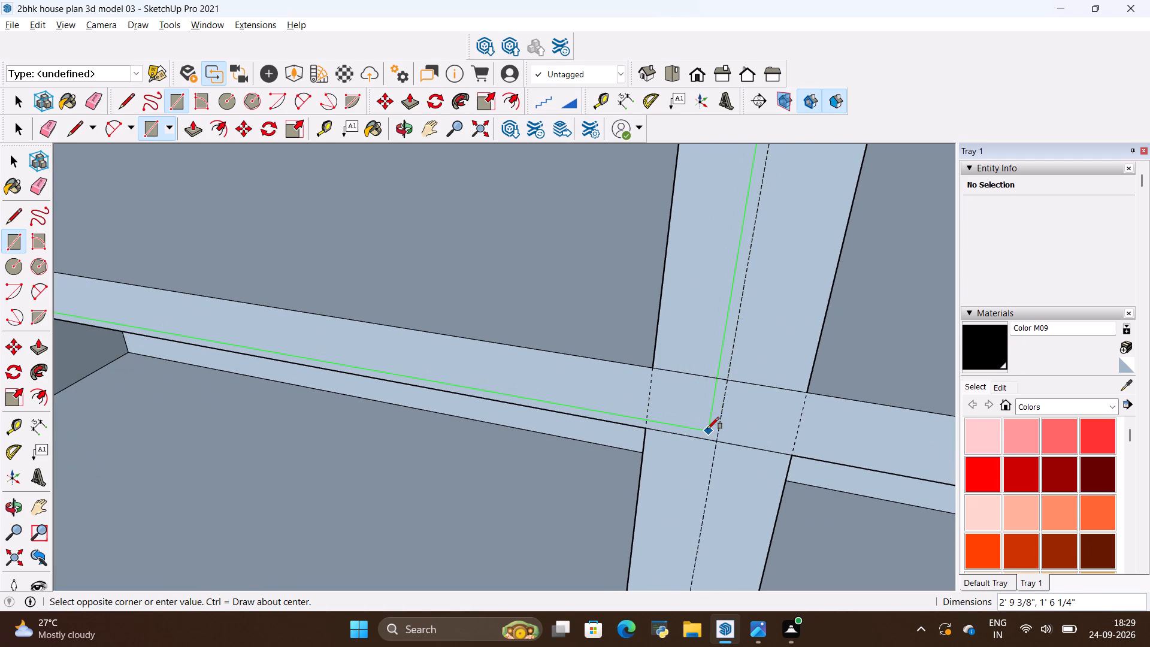
pyautogui.click(707, 429)
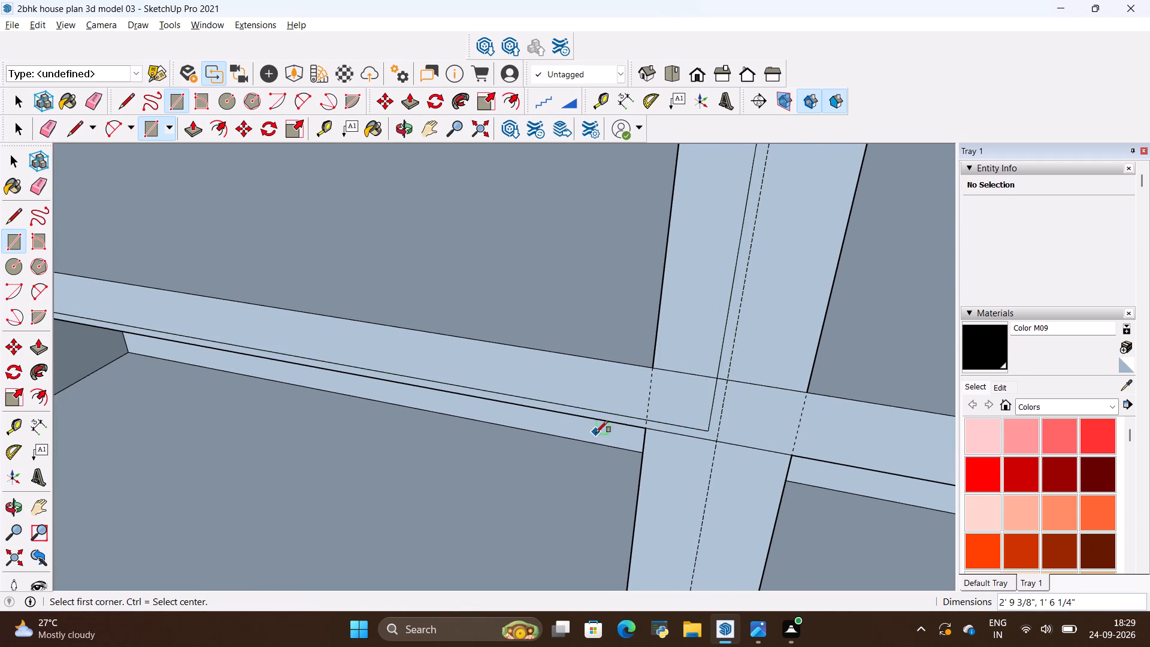
# Draw a small rectangle at the bay opening's lower corner beside the divider to fill the opening with a face.
pyautogui.scroll(-2, 595, 429)
pyautogui.click(600, 399)
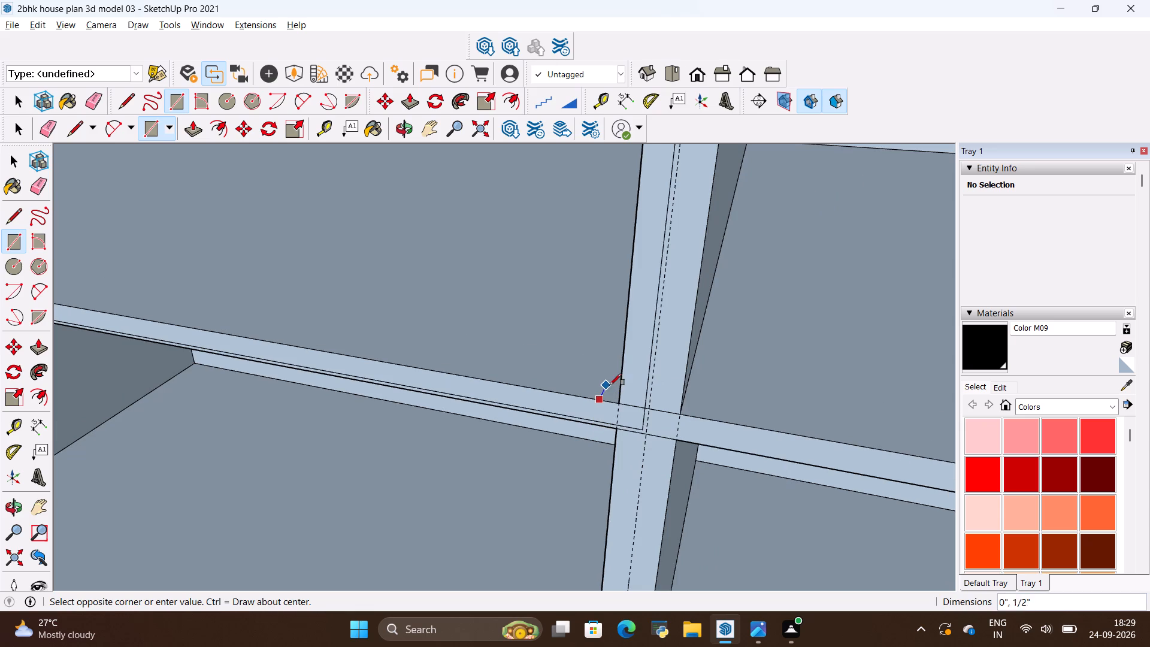
pyautogui.click(616, 385)
pyautogui.scroll(8, 609, 391)
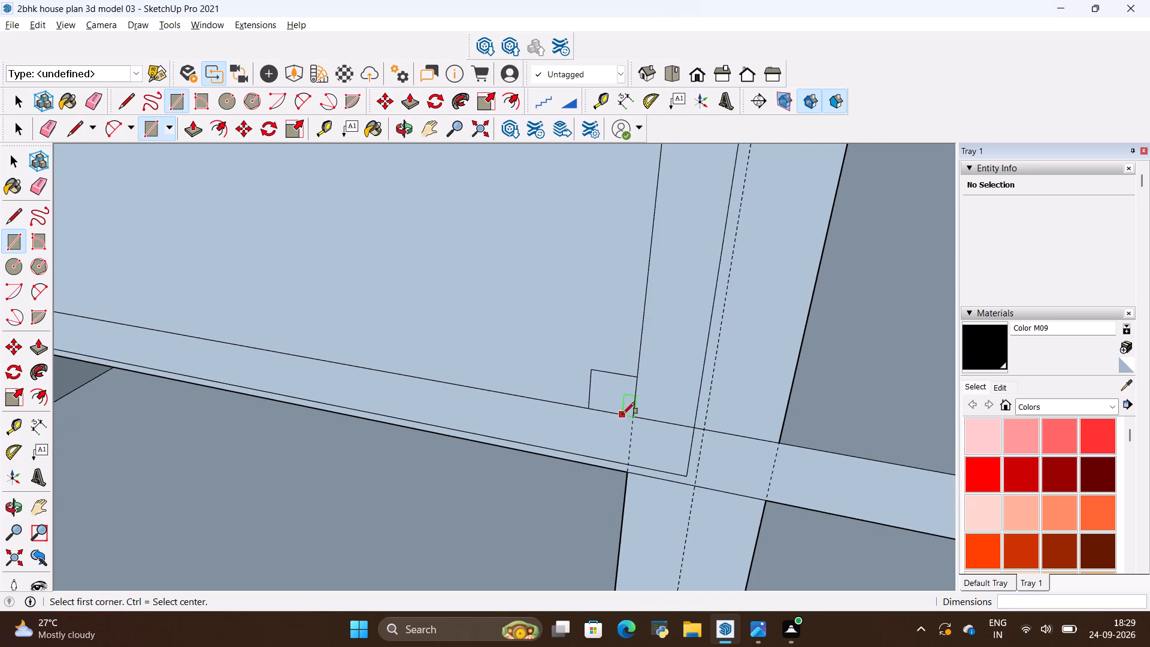
# Erase the small rectangle and the adjoining bay opening edges inside the shutter outline.
pyautogui.scroll(4, 623, 417)
pyautogui.press('e')
pyautogui.moveTo(662, 379); pyautogui.dragTo(625, 425)
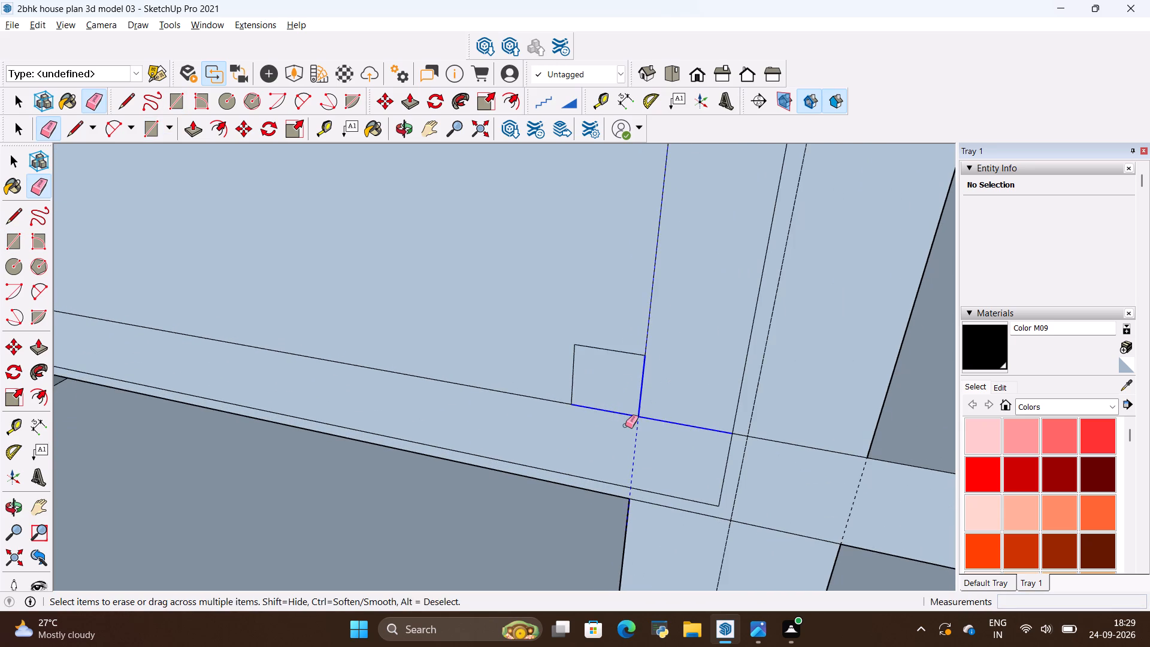
pyautogui.moveTo(625, 425); pyautogui.dragTo(625, 425)
pyautogui.moveTo(653, 341); pyautogui.dragTo(553, 406)
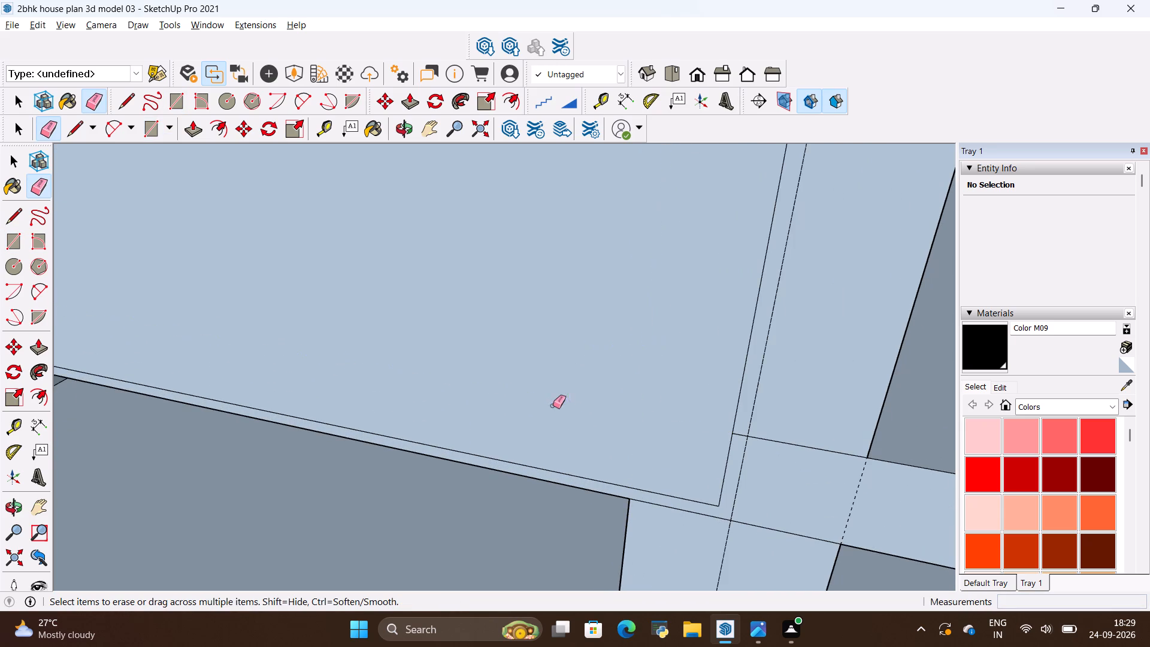
pyautogui.scroll(-6, 580, 396)
pyautogui.scroll(-20, 632, 427)
pyautogui.scroll(-3, 632, 427)
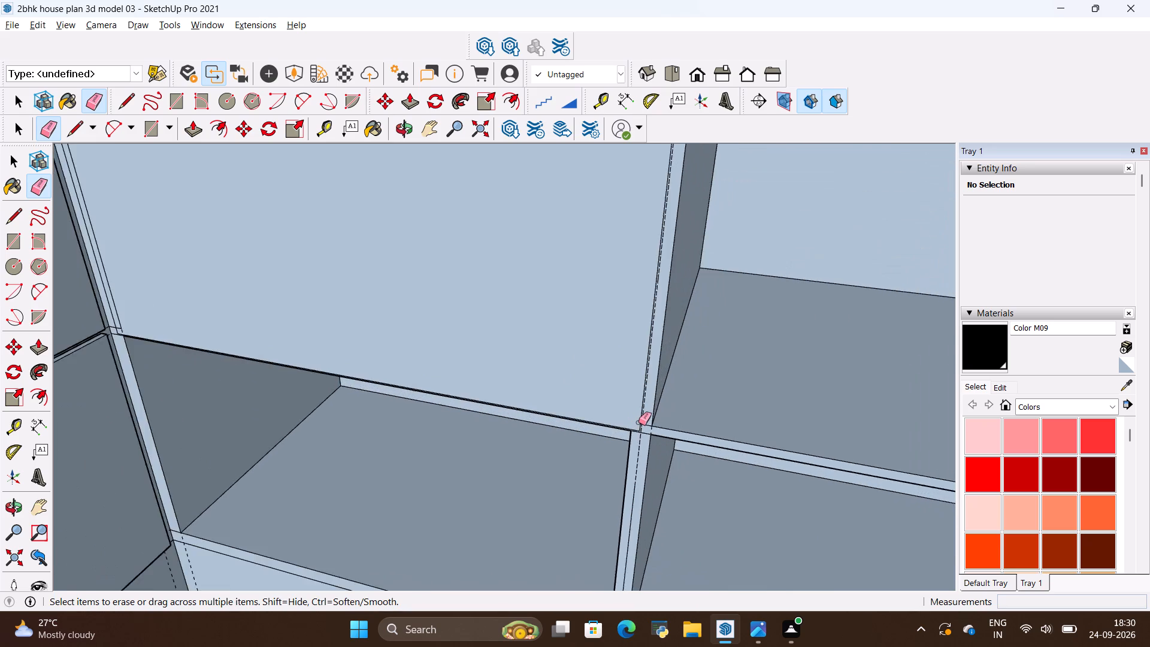
# Erase the leftover lines and small edge fragments around the shutter outline's upper corner near the cabinet runs' inner corner.
pyautogui.scroll(-5, 638, 422)
pyautogui.scroll(11, 316, 211)
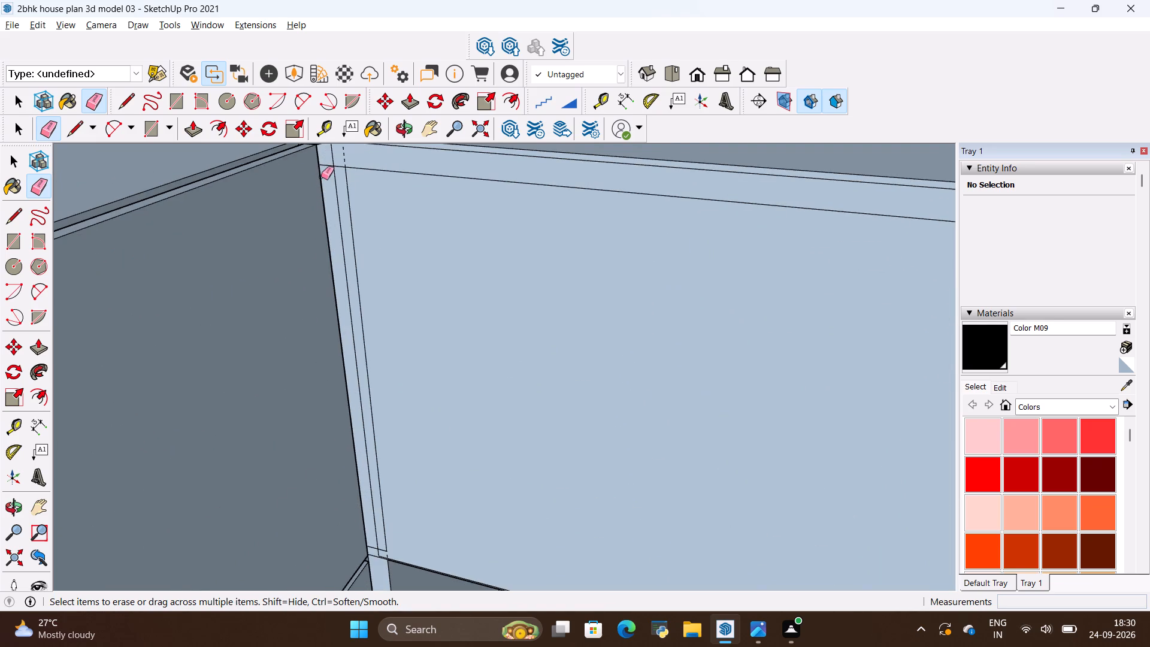
pyautogui.scroll(-5, 380, 270)
pyautogui.scroll(17, 341, 171)
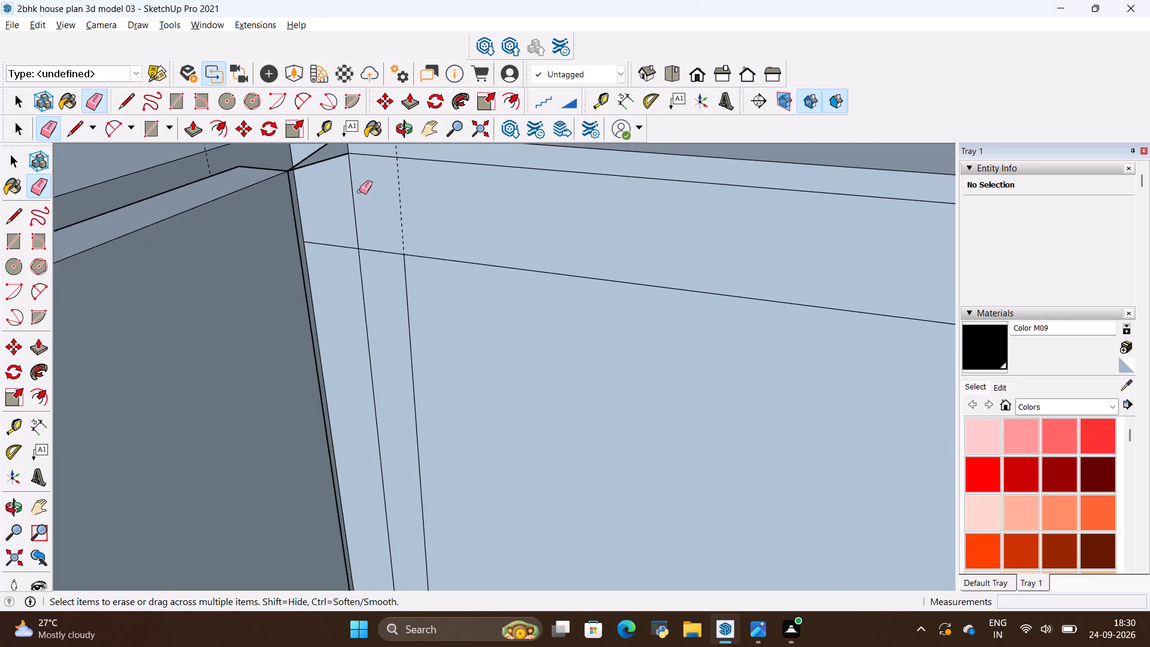
pyautogui.scroll(4, 359, 191)
pyautogui.moveTo(436, 214); pyautogui.dragTo(398, 331)
pyautogui.moveTo(438, 251); pyautogui.dragTo(413, 306)
pyautogui.moveTo(322, 250); pyautogui.dragTo(322, 284)
pyautogui.scroll(-5, 465, 304)
pyautogui.scroll(4, 394, 173)
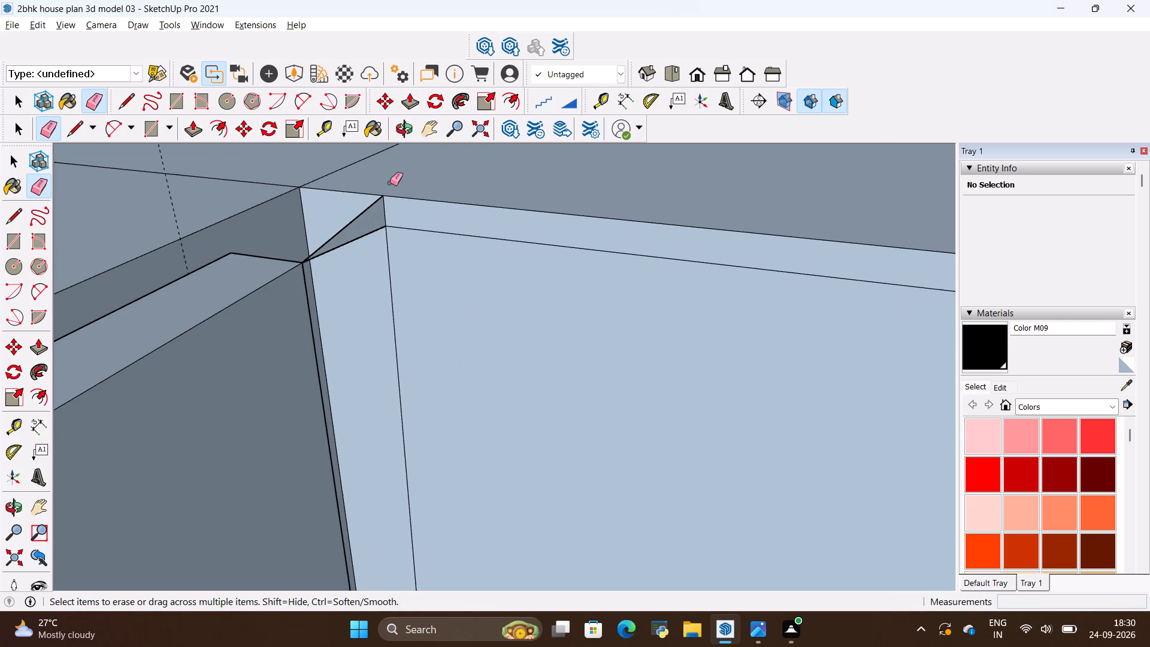
pyautogui.scroll(5, 390, 183)
pyautogui.moveTo(310, 223); pyautogui.dragTo(310, 276)
pyautogui.moveTo(319, 258); pyautogui.dragTo(322, 286)
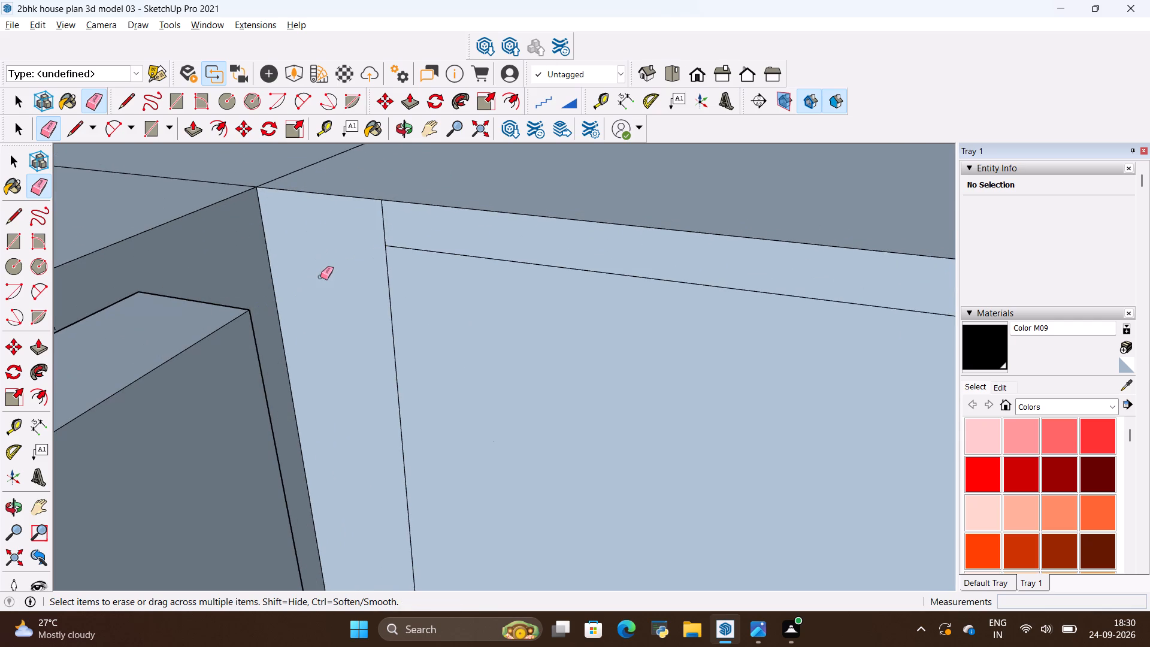
pyautogui.moveTo(391, 228); pyautogui.dragTo(371, 230)
# Push/Pull the upper-row shutter face nearest the inner corner 1/4" outward from the cabinet front.
pyautogui.press('p')
pyautogui.click(470, 328)
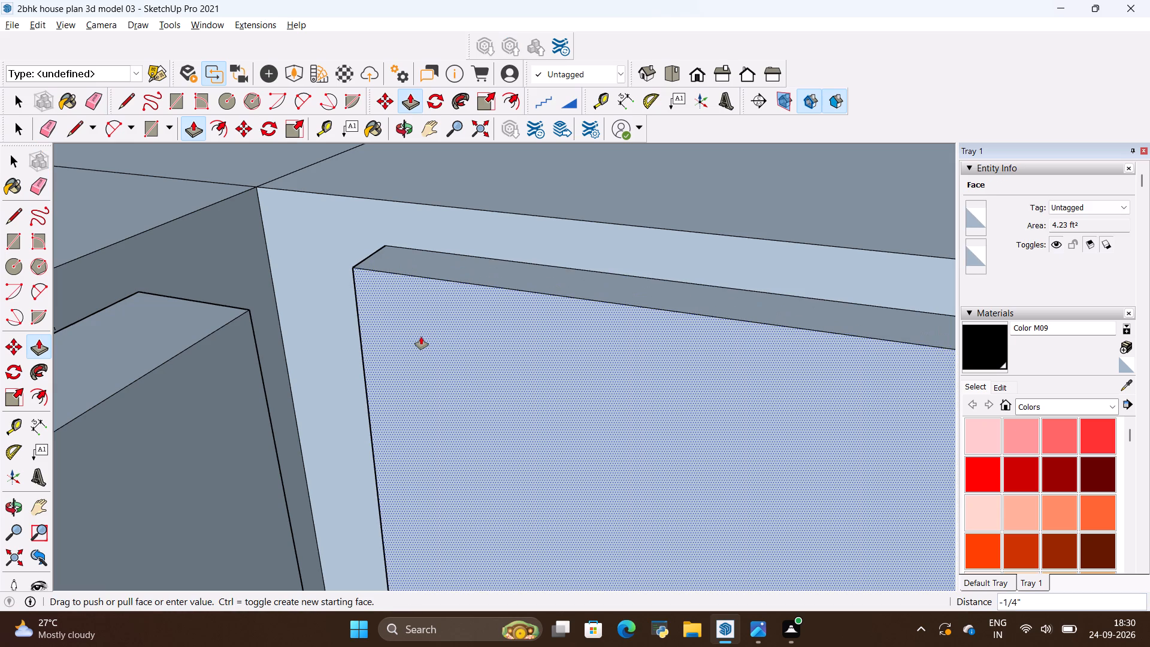
pyautogui.click(421, 336)
# Examine the extruded shutter's edges and corners against the inner corner, the divider and the neighbouring open bay.
pyautogui.scroll(-18, 292, 340)
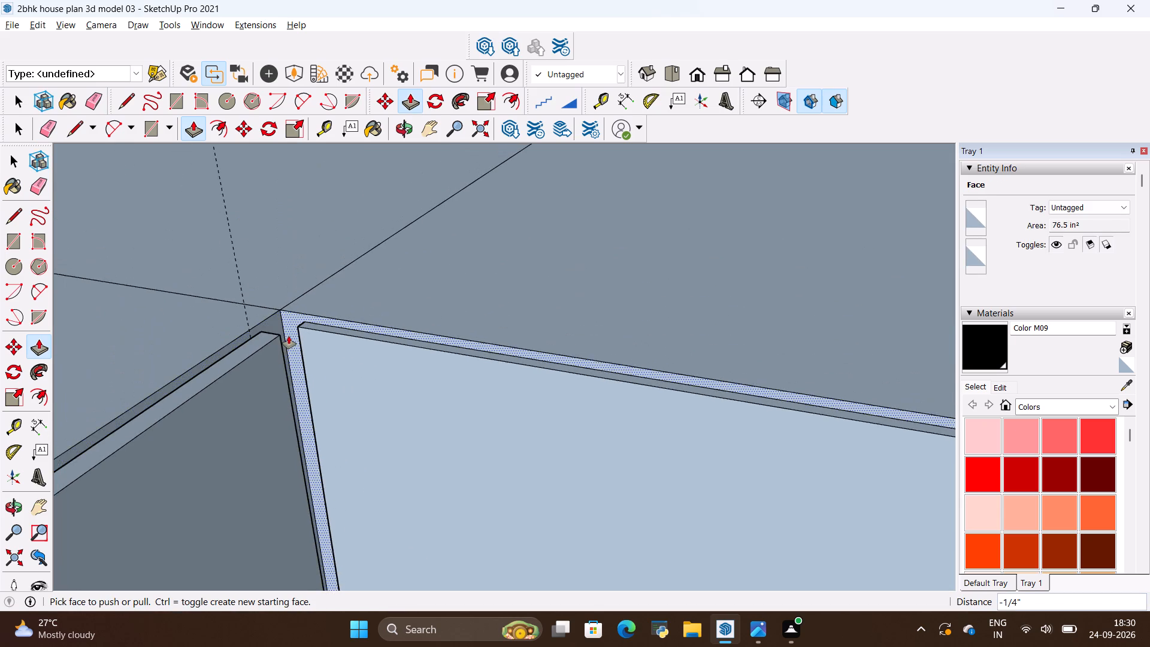
pyautogui.scroll(-20, 289, 335)
pyautogui.moveTo(425, 451); pyautogui.dragTo(513, 338, button='middle')
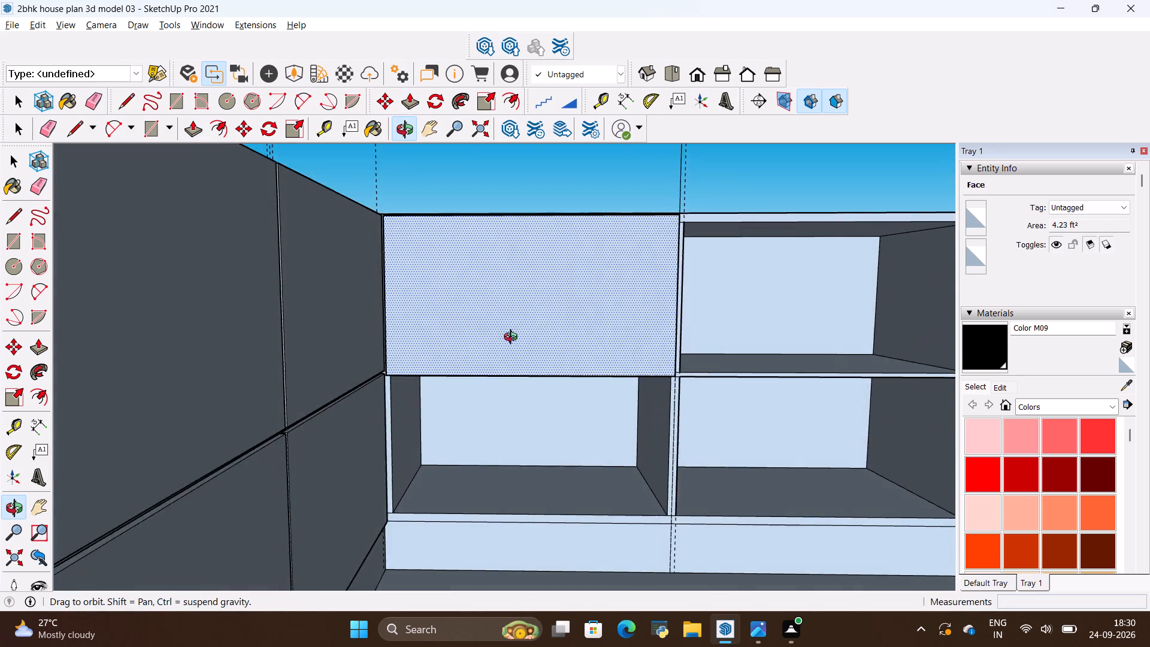
pyautogui.moveTo(513, 338); pyautogui.dragTo(428, 336, button='middle')
pyautogui.scroll(5, 511, 262)
pyautogui.scroll(8, 628, 294)
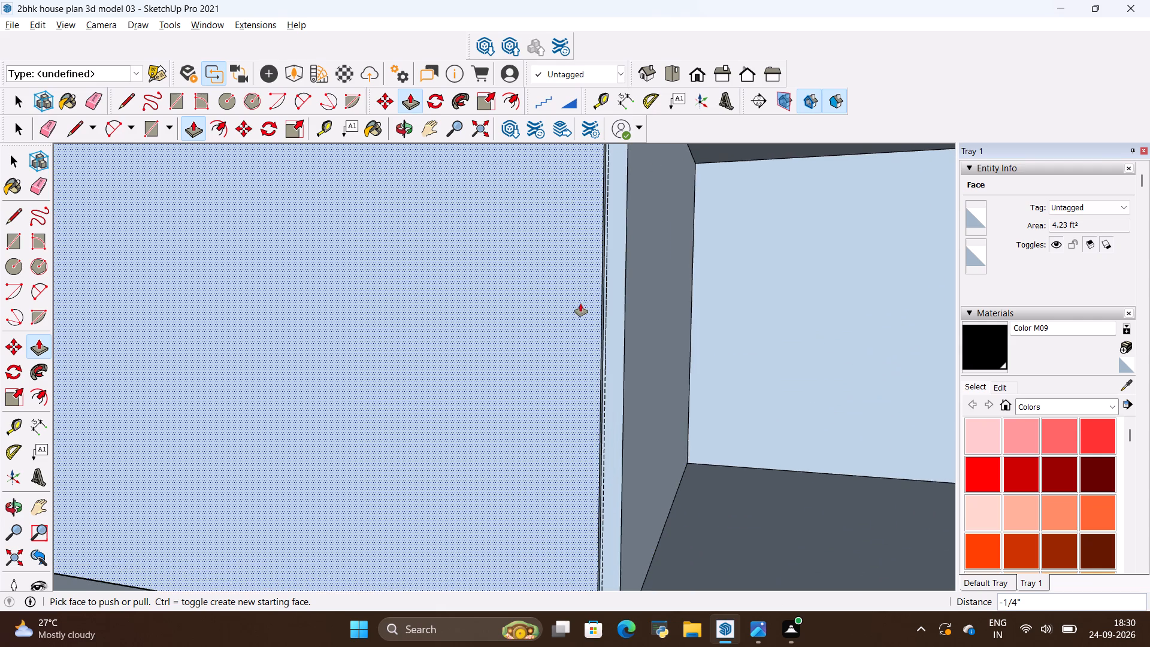
pyautogui.scroll(-12, 593, 303)
pyautogui.moveTo(508, 268); pyautogui.dragTo(532, 311, button='middle')
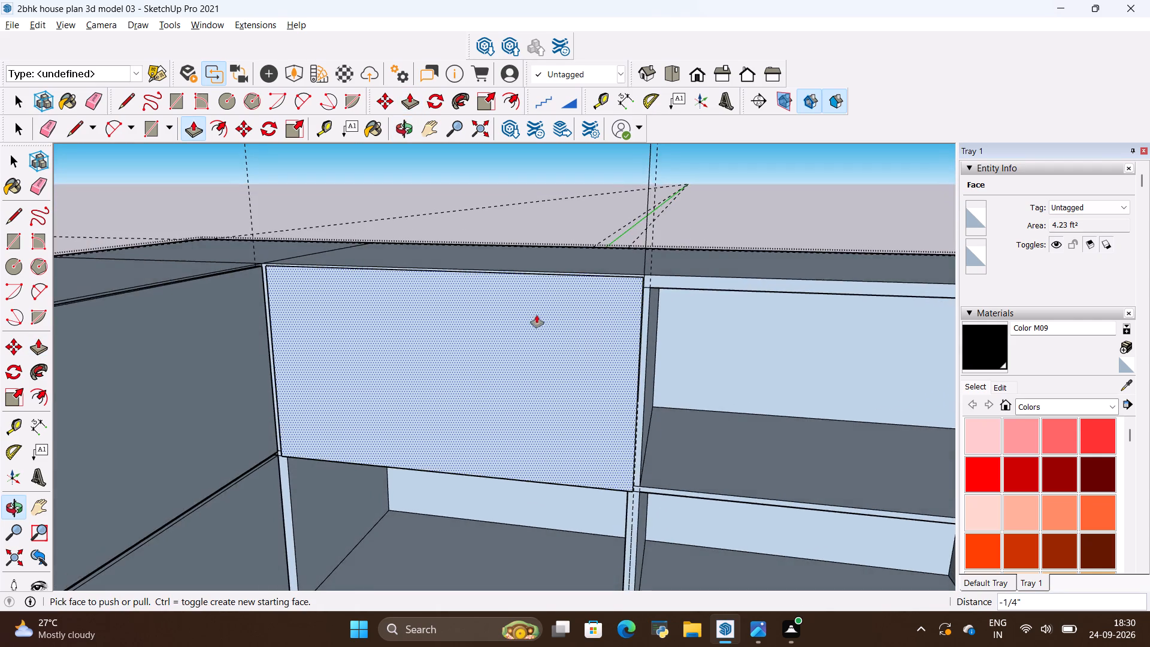
pyautogui.scroll(20, 644, 268)
pyautogui.scroll(5, 644, 268)
pyautogui.scroll(2, 560, 276)
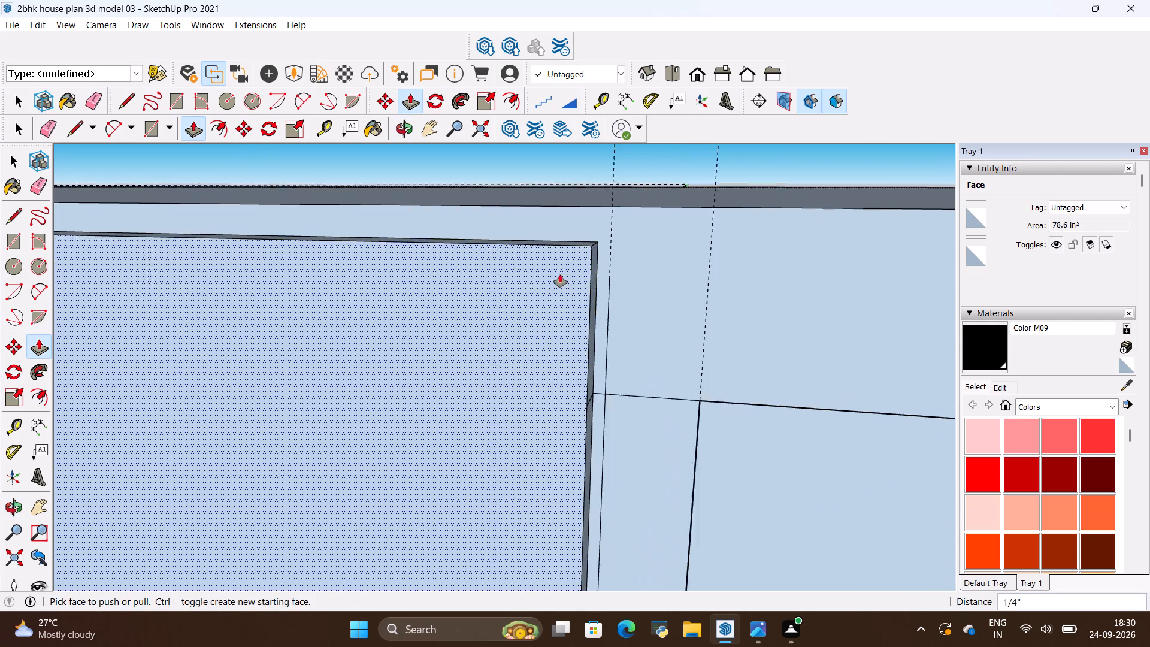
pyautogui.scroll(3, 560, 274)
pyautogui.scroll(-9, 553, 277)
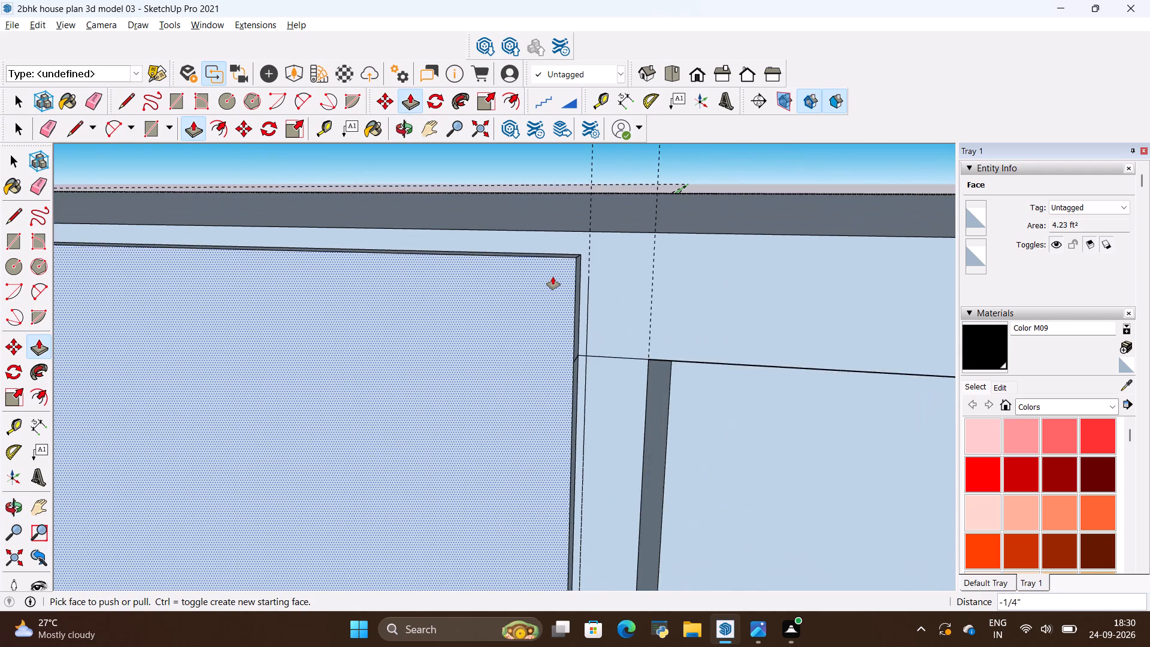
pyautogui.scroll(-17, 553, 277)
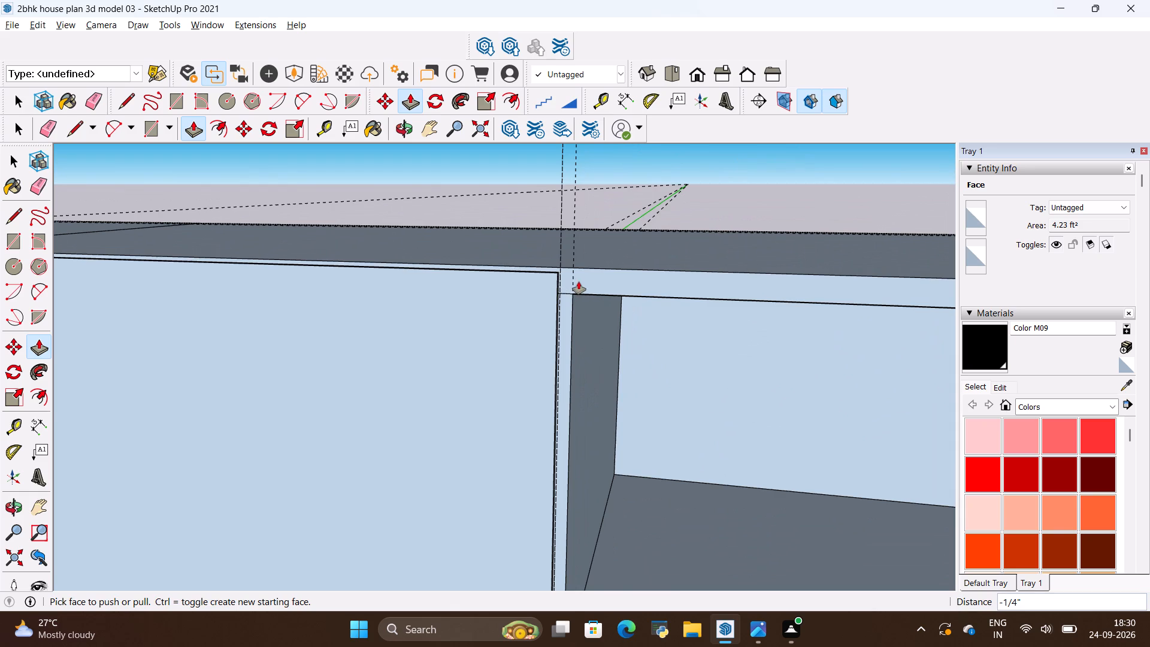
pyautogui.scroll(-5, 420, 417)
pyautogui.scroll(-5, 566, 358)
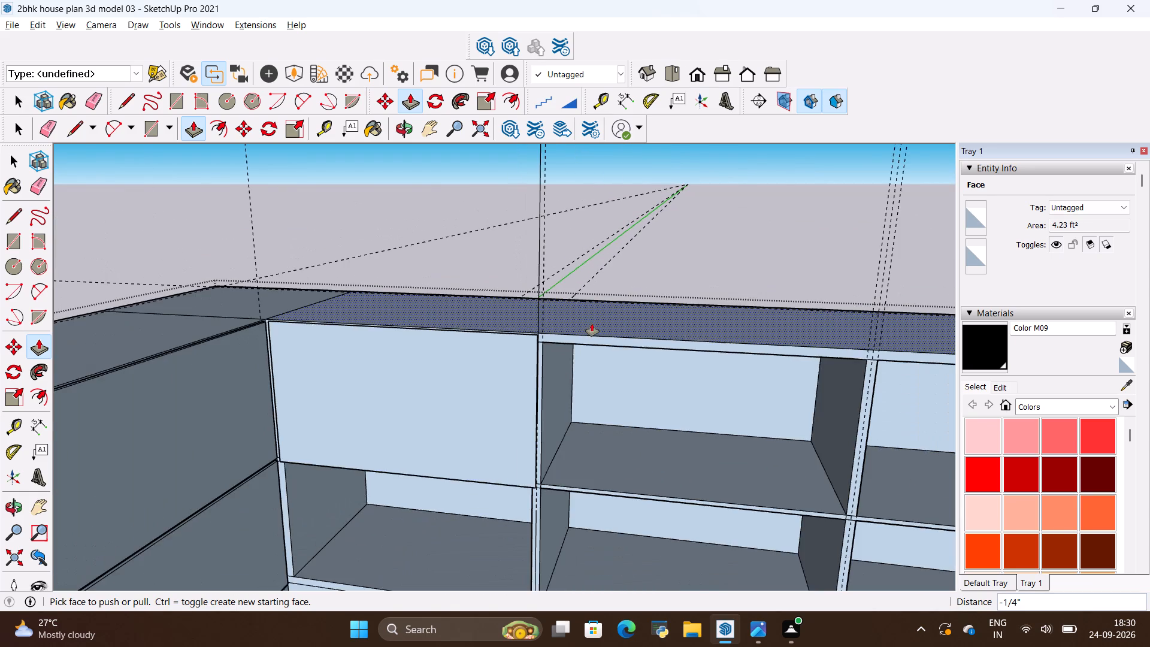
pyautogui.scroll(-4, 585, 328)
pyautogui.scroll(5, 494, 350)
pyautogui.scroll(2, 321, 340)
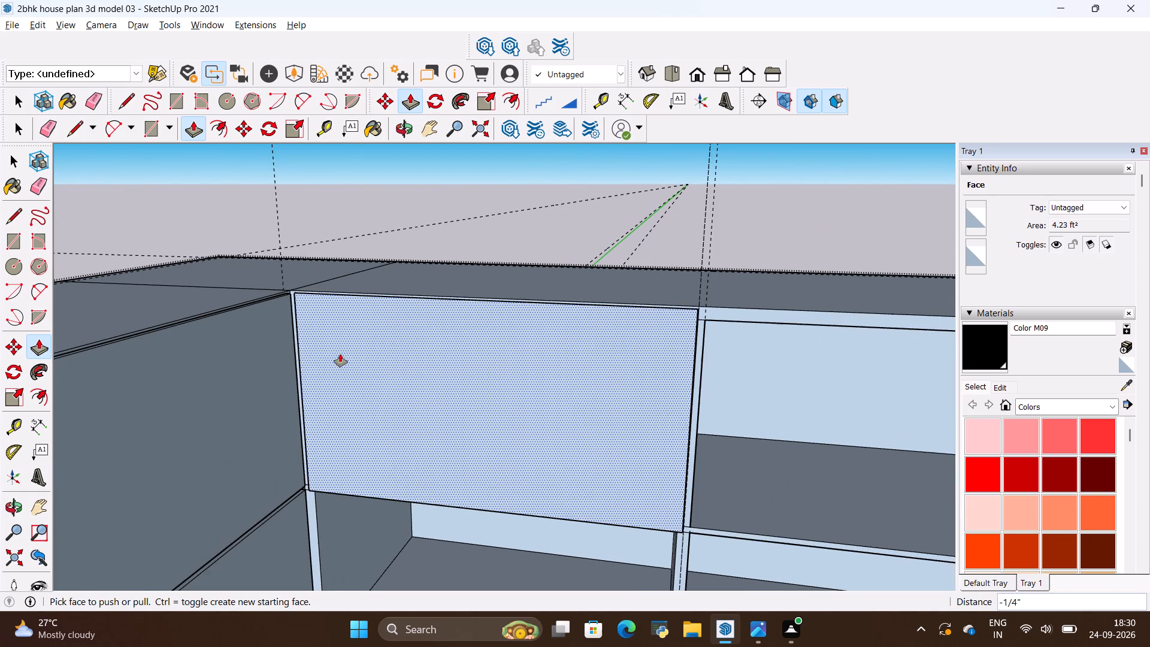
pyautogui.scroll(9, 717, 315)
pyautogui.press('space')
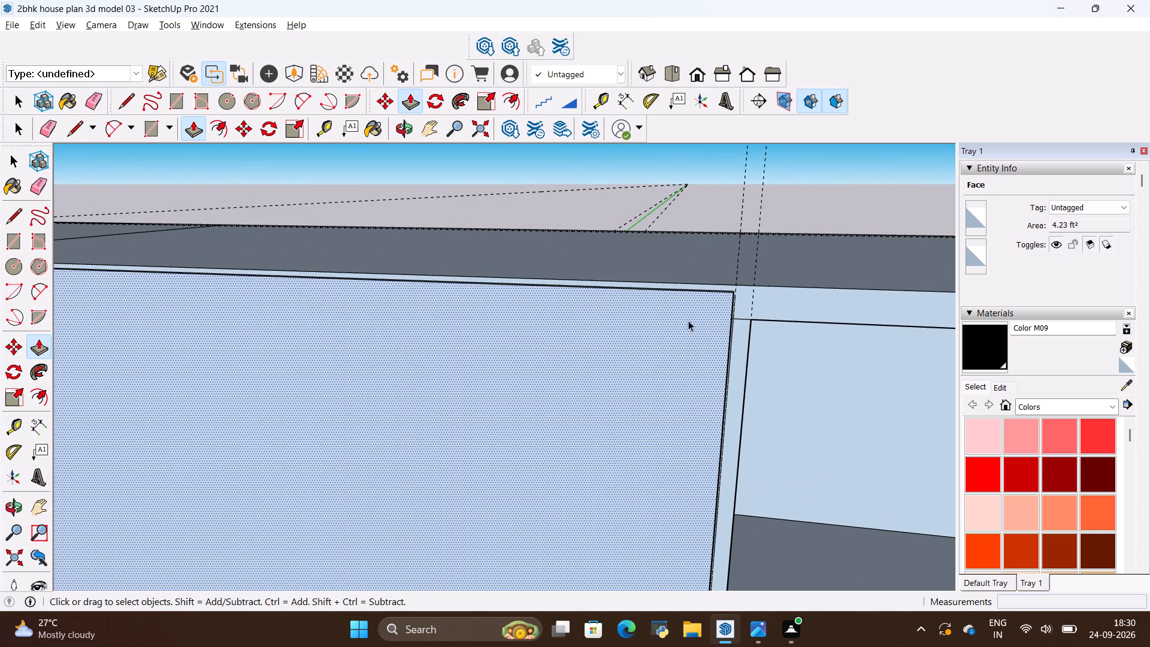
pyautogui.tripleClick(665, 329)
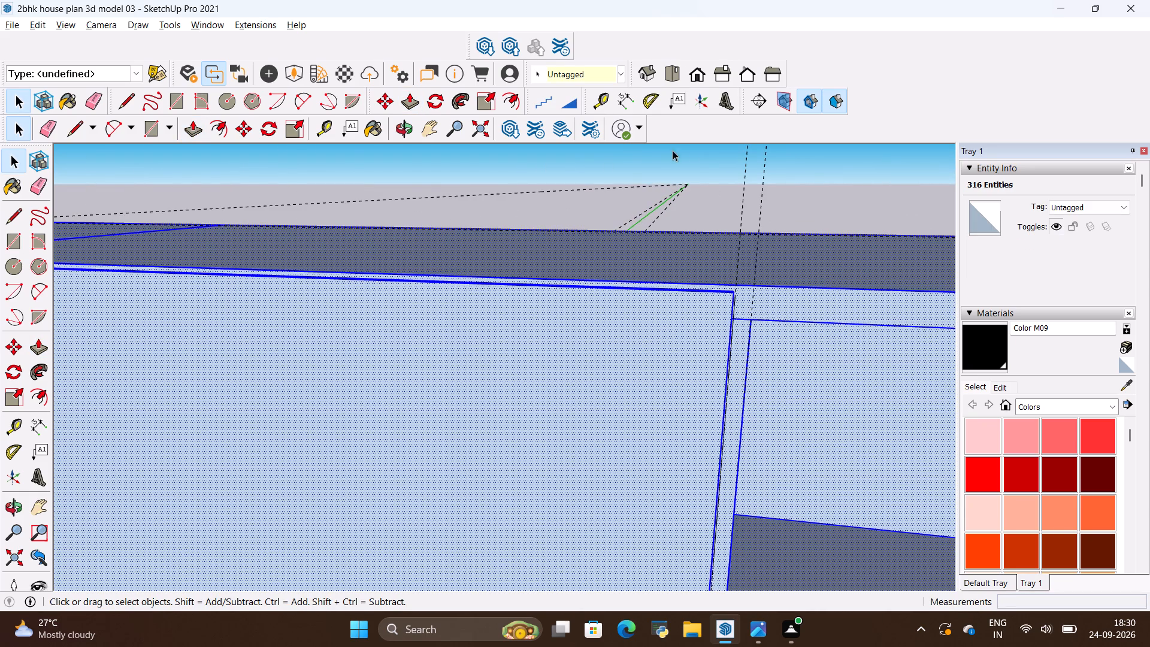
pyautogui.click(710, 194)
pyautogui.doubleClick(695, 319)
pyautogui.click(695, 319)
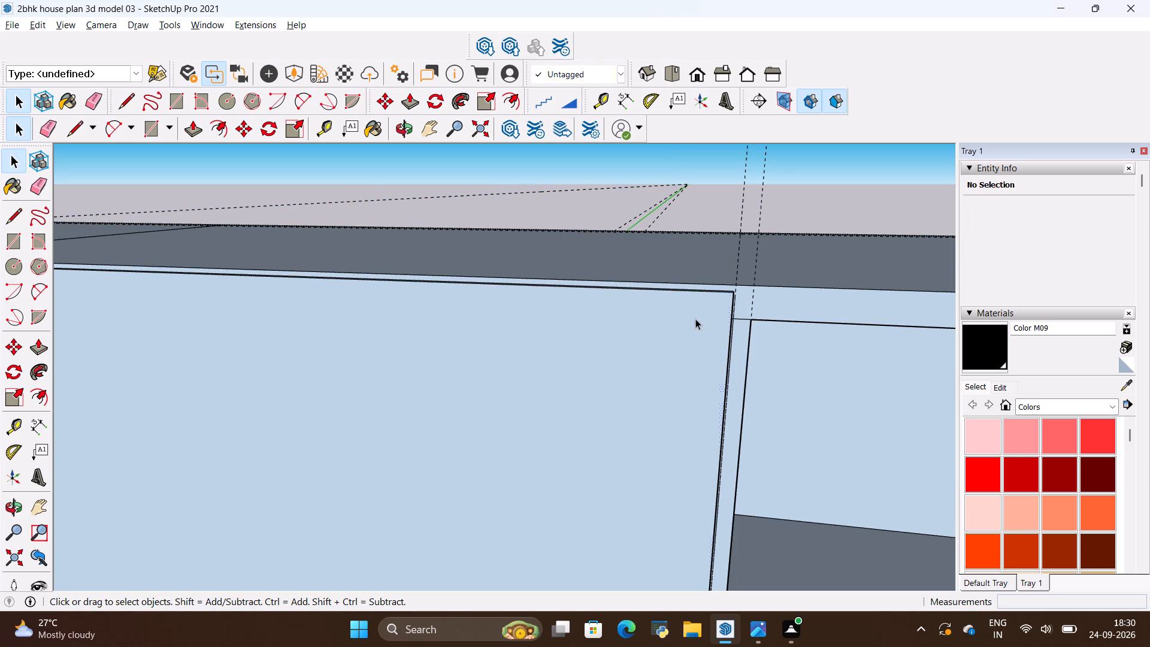
# Select the shutter's front face, top edge face and both side face segments beside the divider, including their bounding edges.
pyautogui.doubleClick(695, 319)
pyautogui.moveTo(697, 315); pyautogui.dragTo(497, 391, button='middle')
pyautogui.scroll(1, 697, 315)
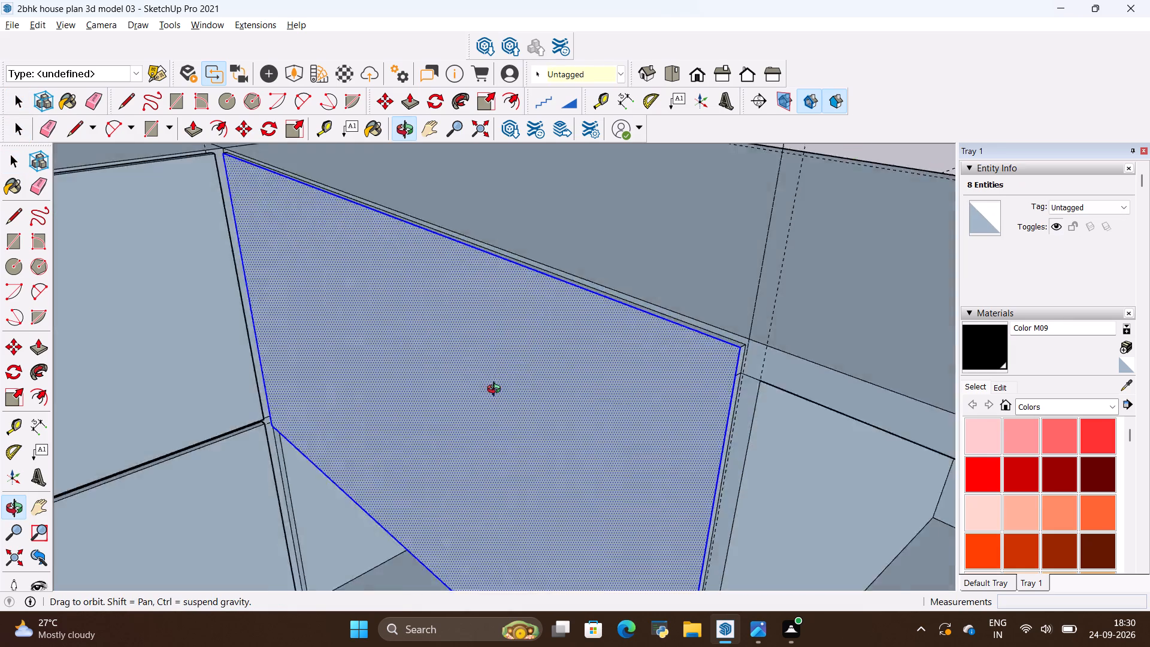
pyautogui.moveTo(497, 391); pyautogui.dragTo(445, 406, button='middle')
pyautogui.scroll(14, 775, 382)
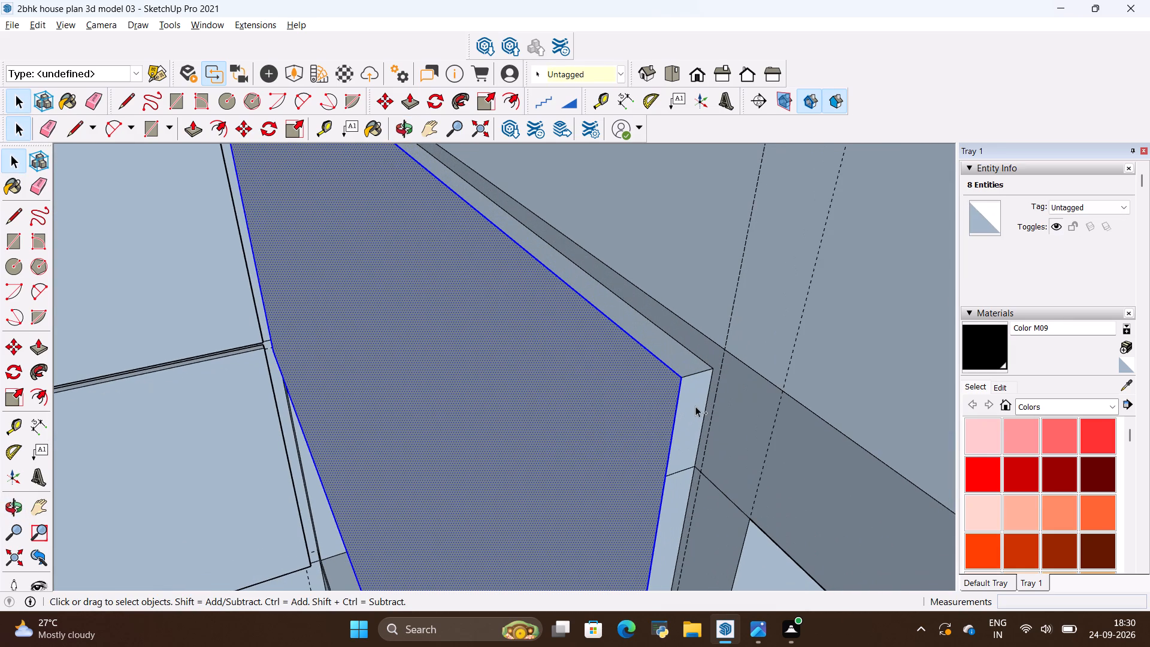
pyautogui.keyDown('ctrl'); pyautogui.click(695, 406); pyautogui.keyUp('ctrl')
pyautogui.keyDown('ctrl'); pyautogui.doubleClick(695, 406); pyautogui.keyUp('ctrl')
pyautogui.keyDown('ctrl'); pyautogui.doubleClick(674, 355); pyautogui.keyUp('ctrl')
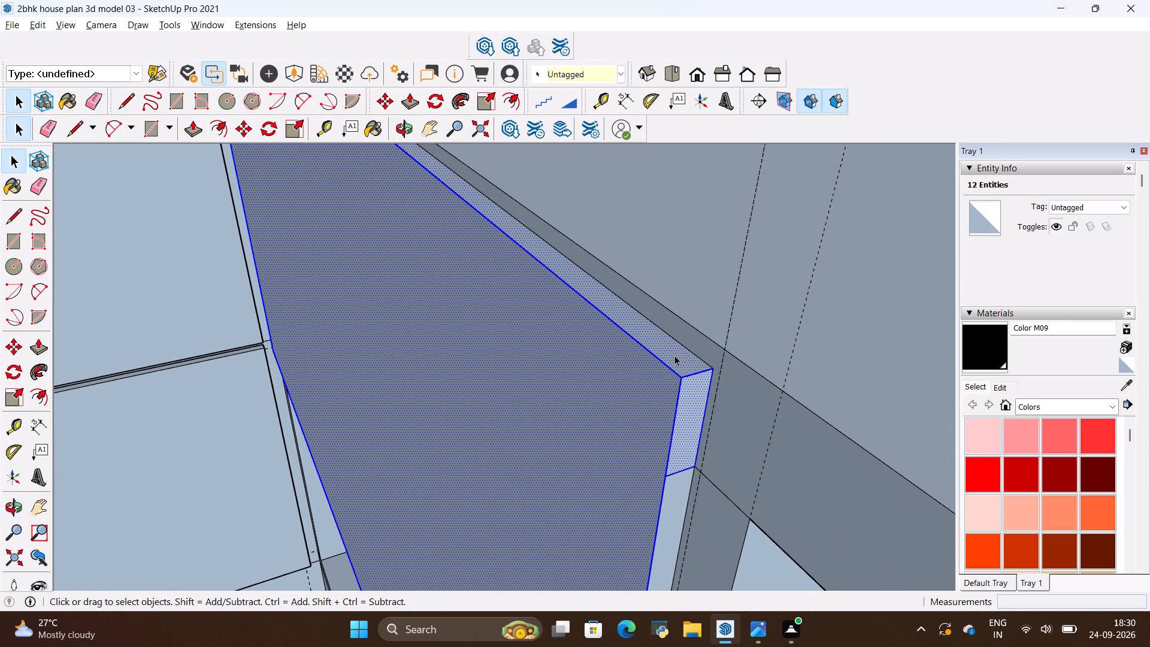
pyautogui.keyDown('ctrl'); pyautogui.doubleClick(676, 496); pyautogui.keyUp('ctrl')
# Examine the selected shutter's lower edge against the open lower-row bay, the inner corner and the neighbouring divider.
pyautogui.keyDown('ctrl'); pyautogui.moveTo(589, 522); pyautogui.dragTo(607, 496, button='middle'); pyautogui.keyUp('ctrl')
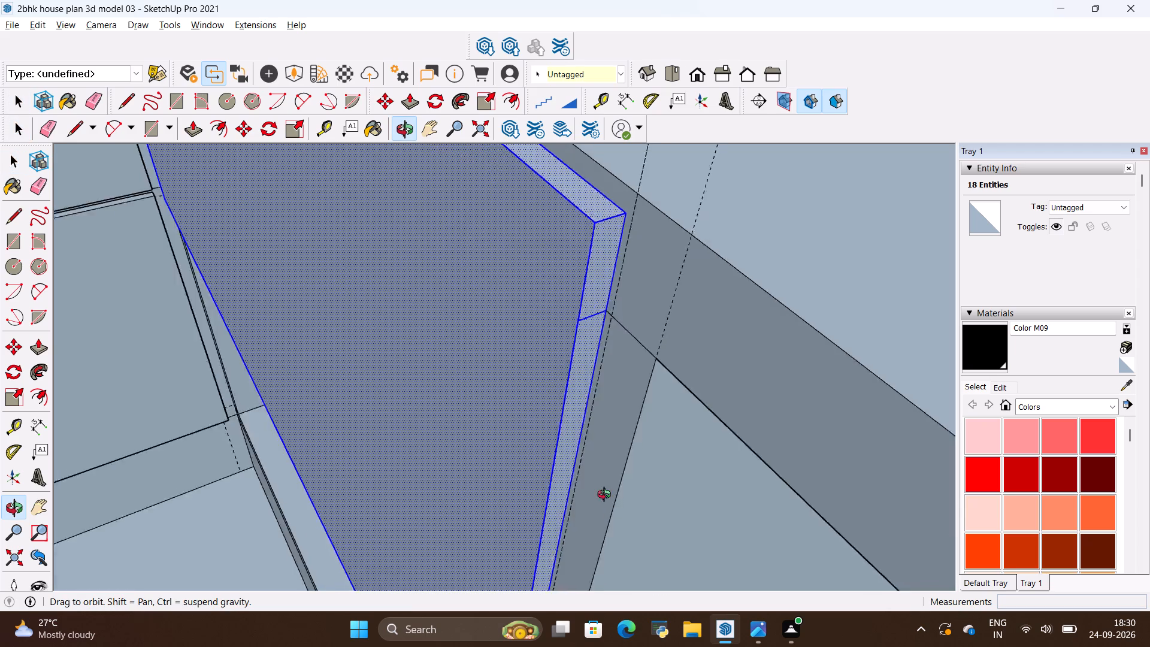
pyautogui.keyDown('ctrl'); pyautogui.moveTo(607, 496); pyautogui.dragTo(580, 473, button='middle'); pyautogui.keyUp('ctrl')
pyautogui.keyDown('ctrl'); pyautogui.scroll(-6, 494, 418); pyautogui.keyUp('ctrl')
pyautogui.keyDown('ctrl'); pyautogui.scroll(-6, 537, 390); pyautogui.keyUp('ctrl')
pyautogui.keyDown('ctrl'); pyautogui.moveTo(262, 500); pyautogui.dragTo(410, 399, button='middle'); pyautogui.keyUp('ctrl')
pyautogui.keyDown('ctrl'); pyautogui.scroll(-5, 448, 389); pyautogui.keyUp('ctrl')
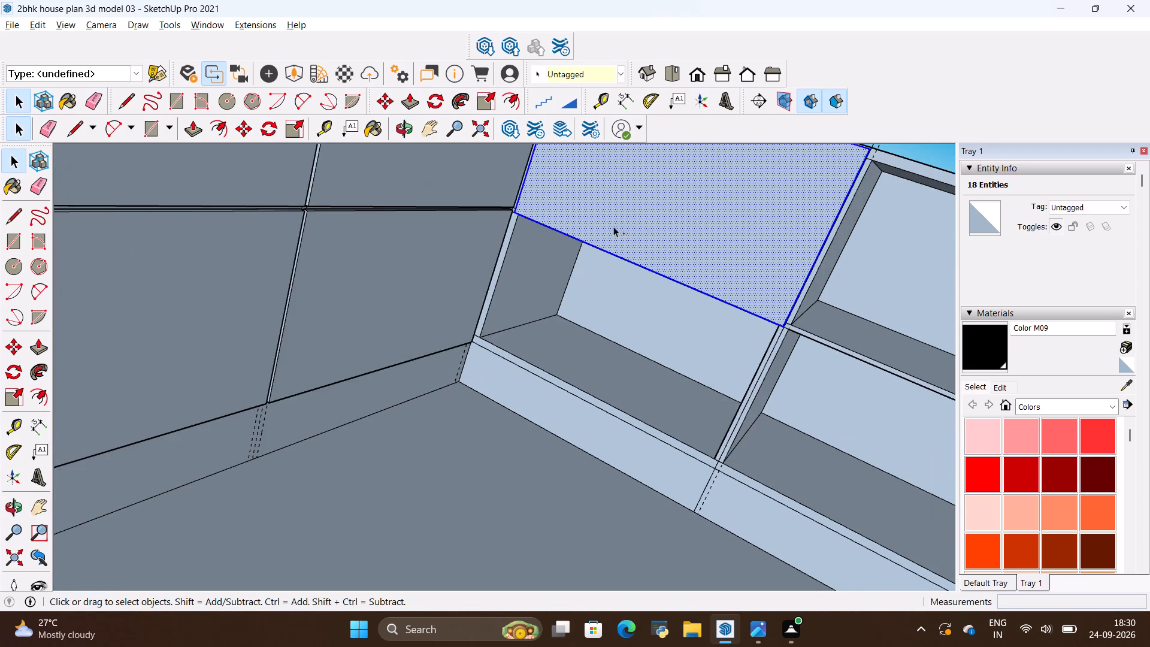
pyautogui.keyDown('ctrl'); pyautogui.scroll(8, 627, 207); pyautogui.keyUp('ctrl')
pyautogui.keyDown('ctrl'); pyautogui.moveTo(512, 464); pyautogui.dragTo(565, 374, button='middle'); pyautogui.keyUp('ctrl')
pyautogui.keyDown('ctrl'); pyautogui.scroll(-5, 561, 416); pyautogui.keyUp('ctrl')
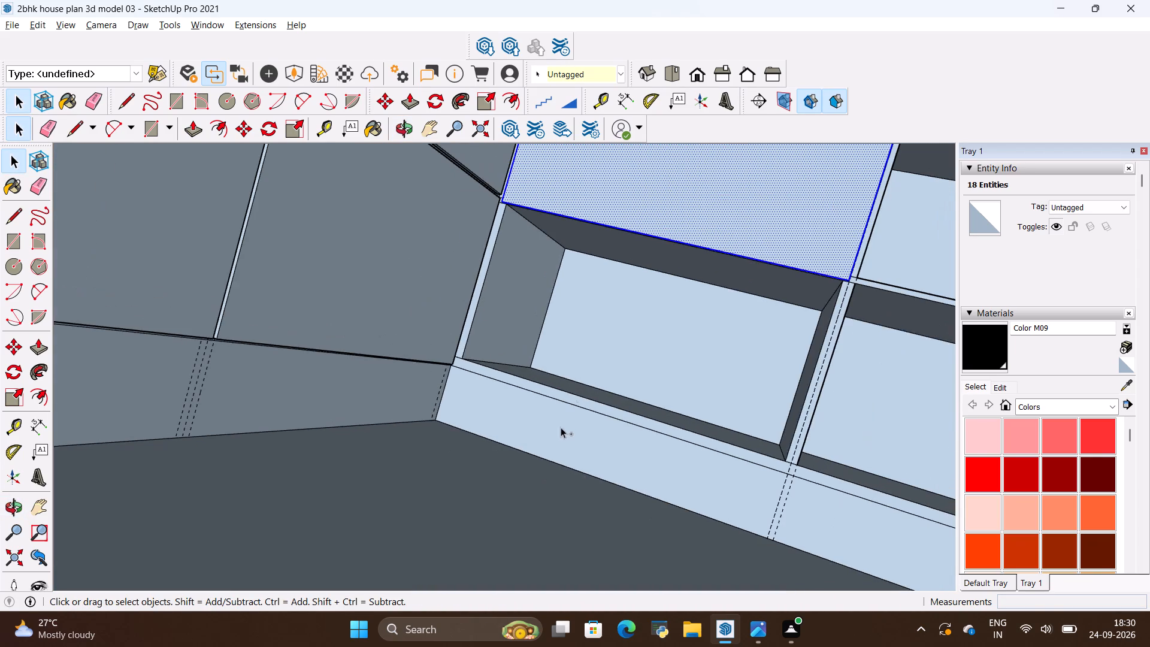
pyautogui.keyDown('ctrl'); pyautogui.scroll(9, 674, 192); pyautogui.keyUp('ctrl')
pyautogui.keyDown('ctrl'); pyautogui.moveTo(647, 344); pyautogui.dragTo(651, 349, button='middle'); pyautogui.keyUp('ctrl')
pyautogui.keyDown('ctrl'); pyautogui.scroll(13, 643, 256); pyautogui.keyUp('ctrl')
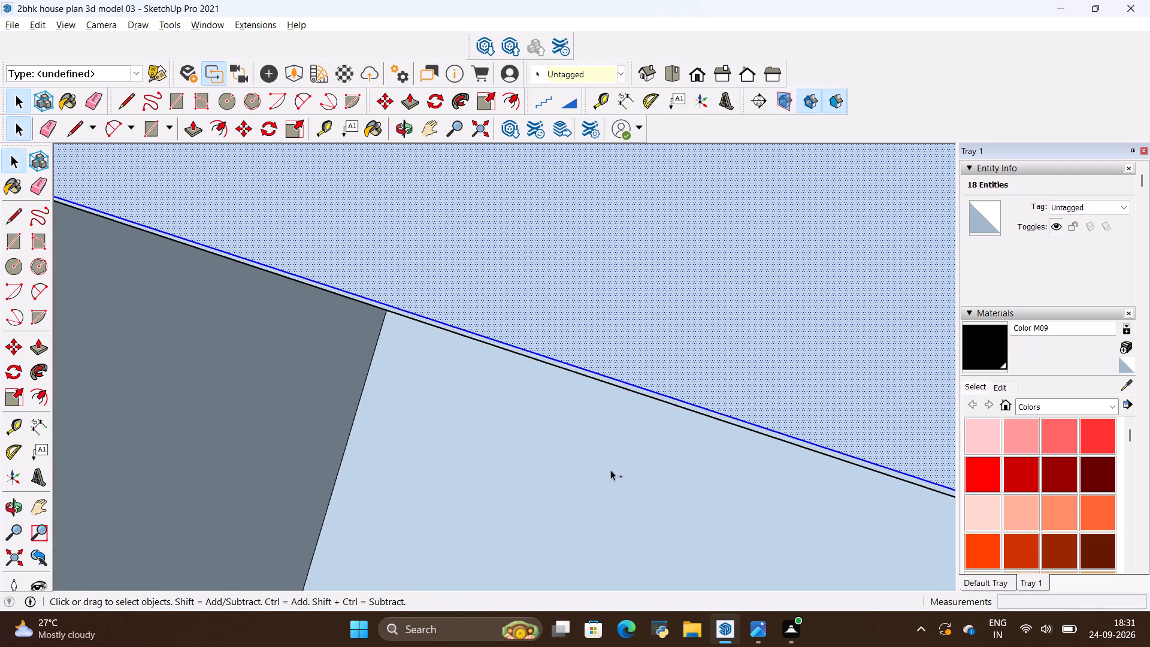
pyautogui.keyDown('ctrl'); pyautogui.moveTo(609, 468); pyautogui.dragTo(628, 431, button='middle'); pyautogui.keyUp('ctrl')
pyautogui.keyDown('ctrl'); pyautogui.scroll(-6, 592, 418); pyautogui.keyUp('ctrl')
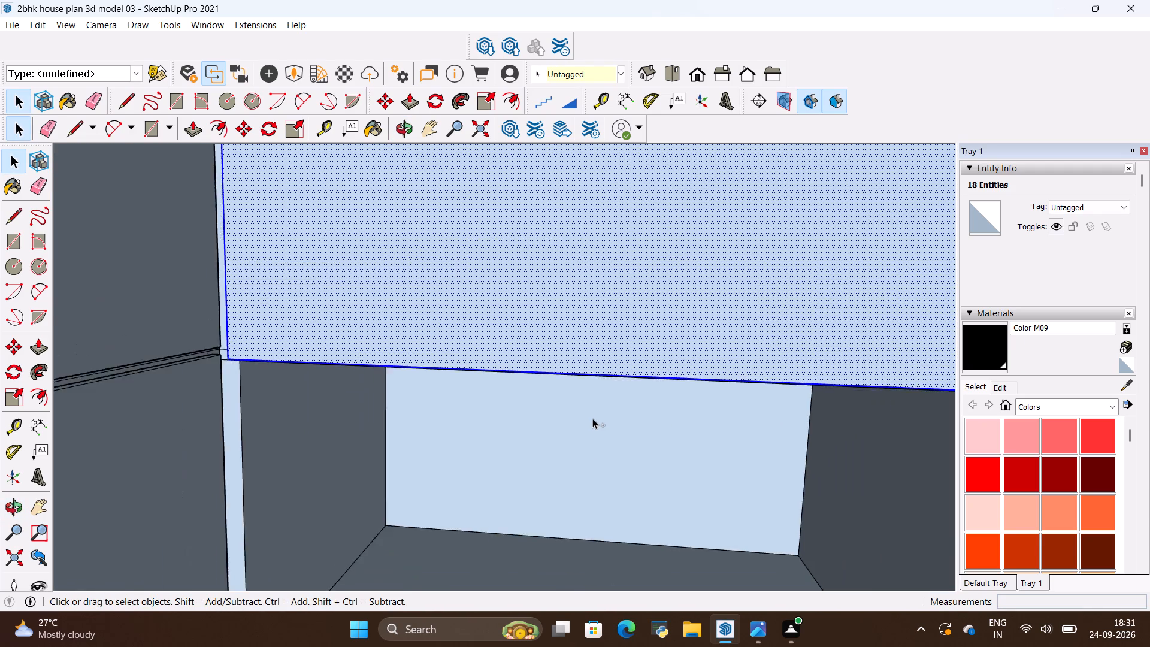
pyautogui.keyDown('ctrl'); pyautogui.scroll(-6, 592, 418); pyautogui.keyUp('ctrl')
pyautogui.keyDown('ctrl'); pyautogui.scroll(5, 607, 246); pyautogui.keyUp('ctrl')
pyautogui.keyDown('ctrl'); pyautogui.moveTo(651, 429); pyautogui.dragTo(638, 376, button='middle'); pyautogui.keyUp('ctrl')
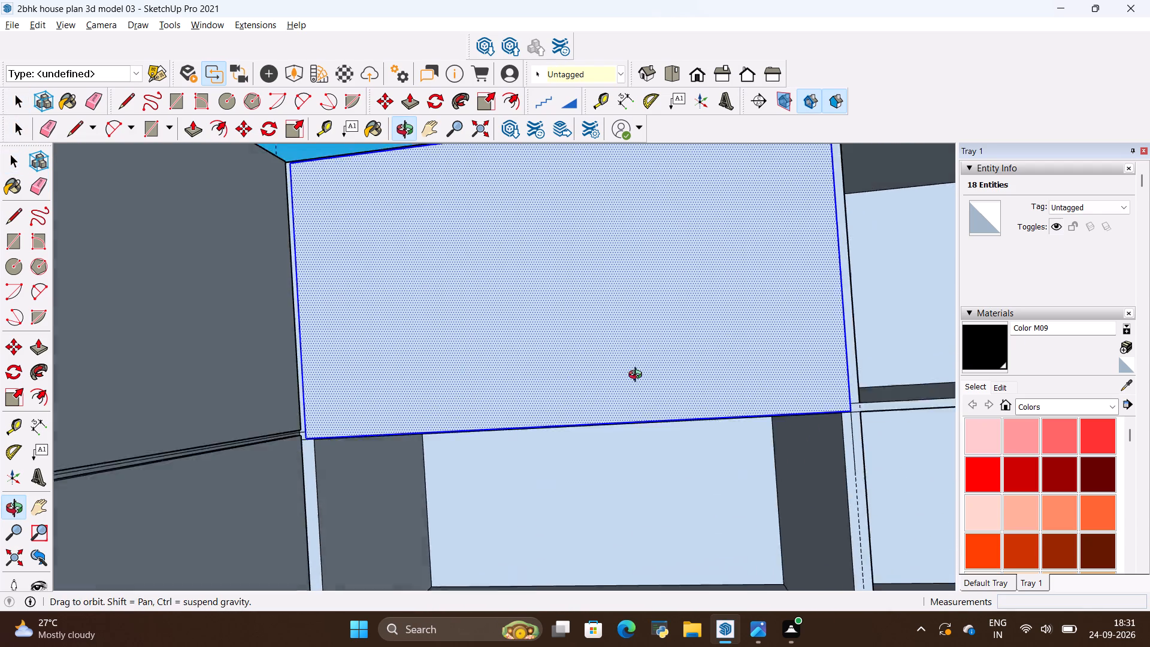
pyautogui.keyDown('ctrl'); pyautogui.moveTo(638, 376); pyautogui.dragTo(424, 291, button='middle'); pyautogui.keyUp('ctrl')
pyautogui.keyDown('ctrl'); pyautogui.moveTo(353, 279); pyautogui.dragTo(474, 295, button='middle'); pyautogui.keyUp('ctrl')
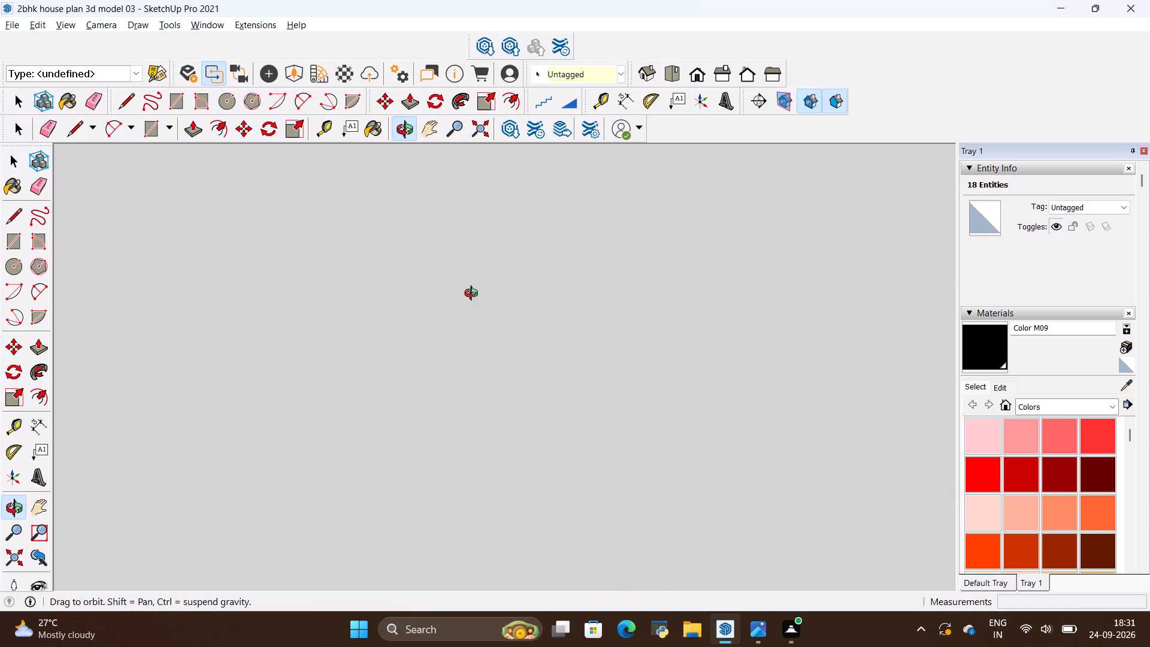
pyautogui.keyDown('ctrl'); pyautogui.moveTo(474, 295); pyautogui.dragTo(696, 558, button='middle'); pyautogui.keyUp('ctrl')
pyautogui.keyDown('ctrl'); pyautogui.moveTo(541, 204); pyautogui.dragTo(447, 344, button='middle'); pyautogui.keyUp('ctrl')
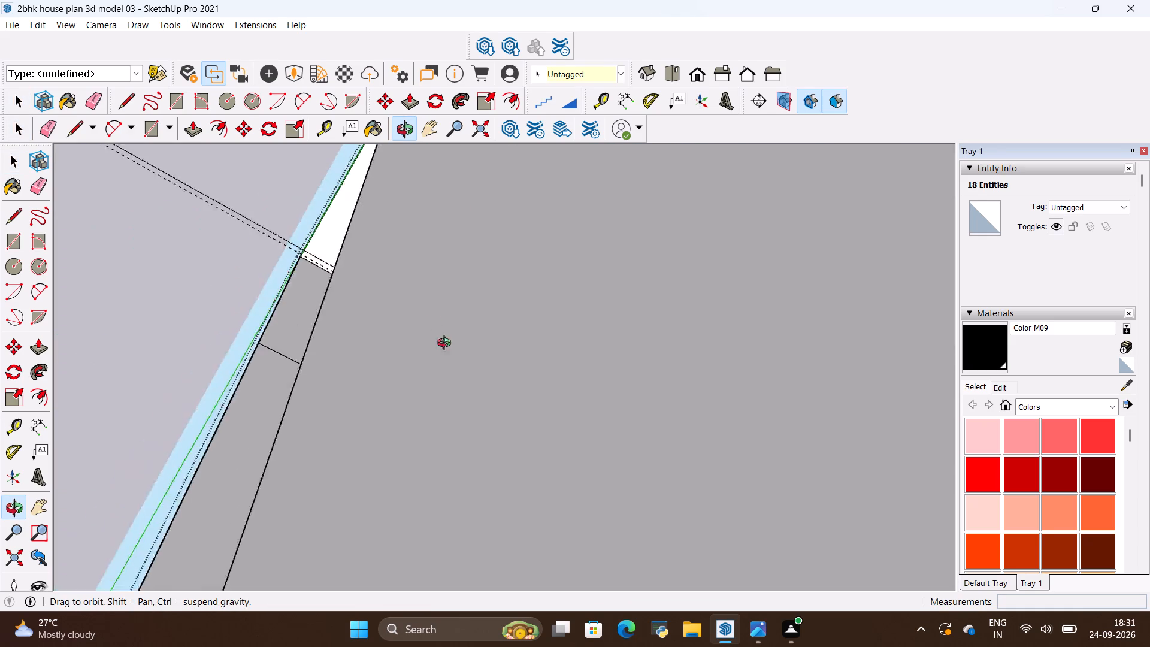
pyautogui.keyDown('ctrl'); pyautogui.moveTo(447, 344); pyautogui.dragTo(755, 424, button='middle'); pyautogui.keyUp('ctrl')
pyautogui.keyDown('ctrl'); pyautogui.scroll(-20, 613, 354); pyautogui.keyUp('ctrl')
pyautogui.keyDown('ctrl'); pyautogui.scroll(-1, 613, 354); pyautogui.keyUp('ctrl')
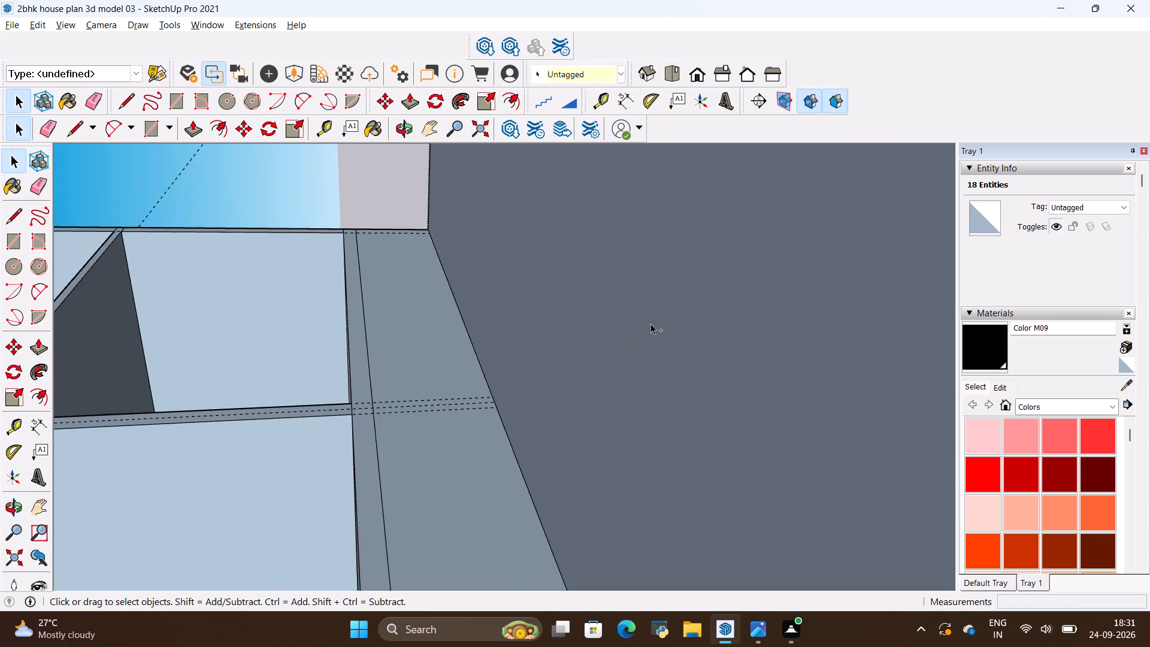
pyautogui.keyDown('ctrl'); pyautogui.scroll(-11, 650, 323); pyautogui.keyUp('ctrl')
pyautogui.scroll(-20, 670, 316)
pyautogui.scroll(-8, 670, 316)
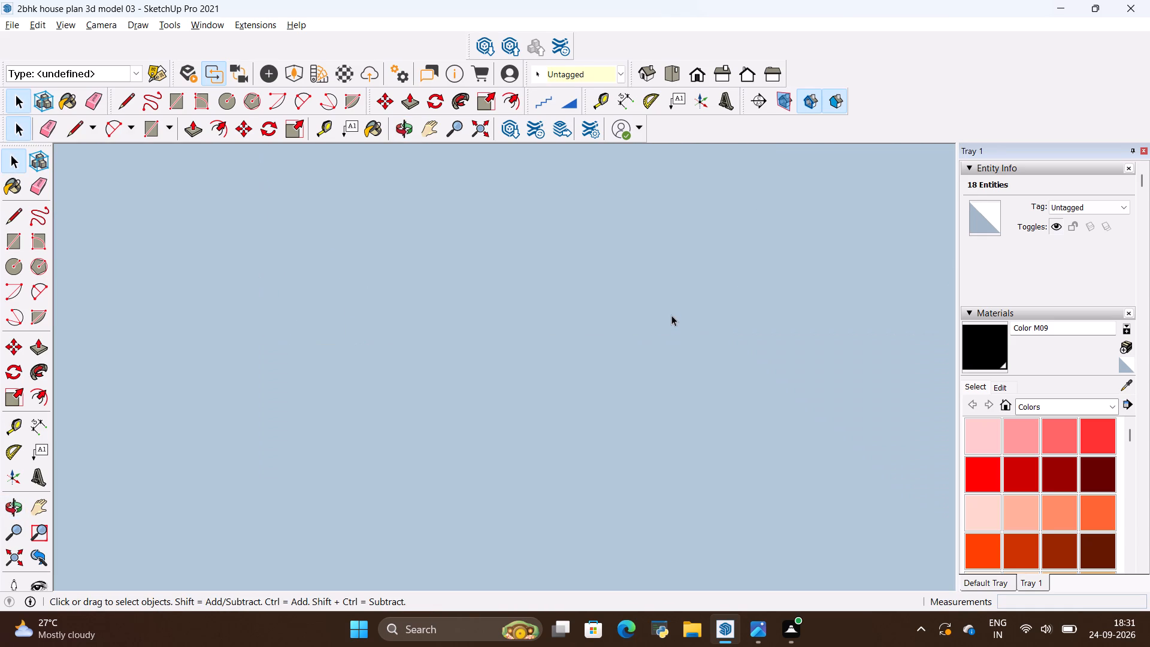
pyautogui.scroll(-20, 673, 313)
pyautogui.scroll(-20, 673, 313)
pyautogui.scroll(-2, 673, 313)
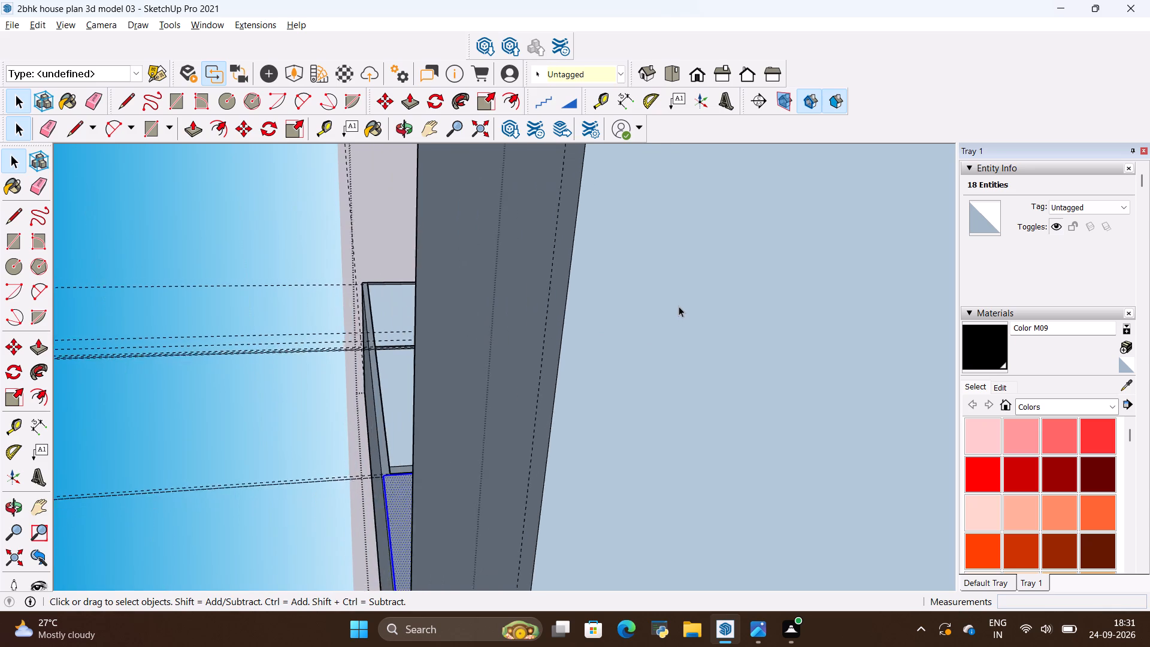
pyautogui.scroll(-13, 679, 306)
# Examine the shutter's thin edge faces along the cabinet corner and the divider for any not yet selected.
pyautogui.moveTo(546, 425); pyautogui.dragTo(543, 364, button='middle')
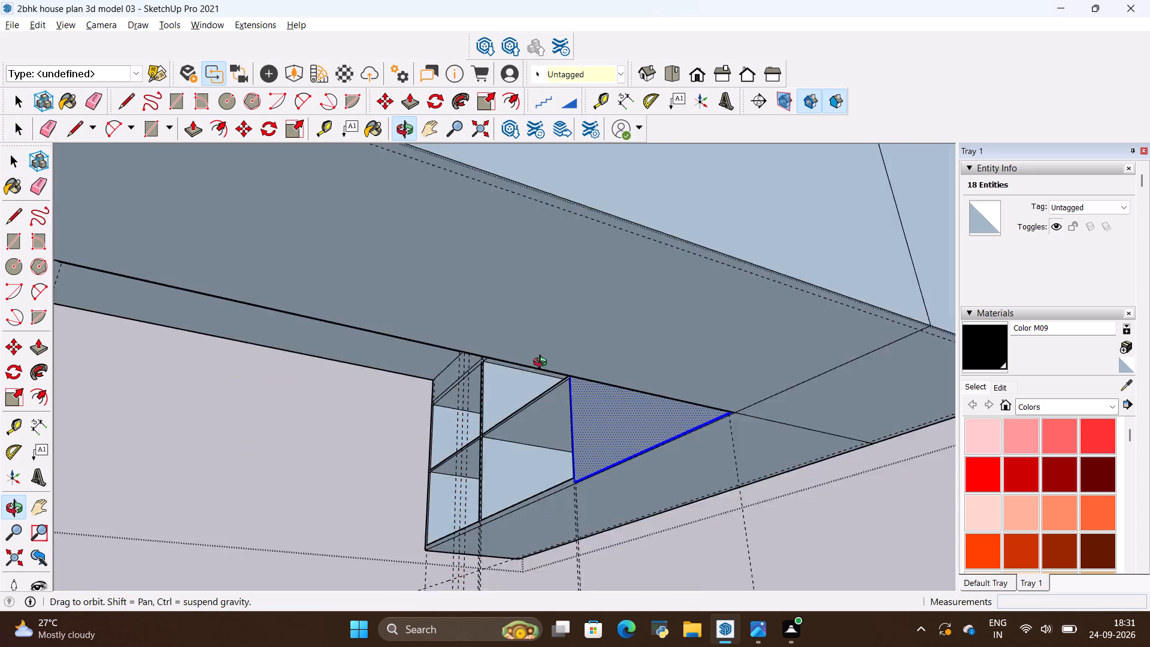
pyautogui.moveTo(543, 364); pyautogui.dragTo(782, 374, button='middle')
pyautogui.scroll(11, 436, 424)
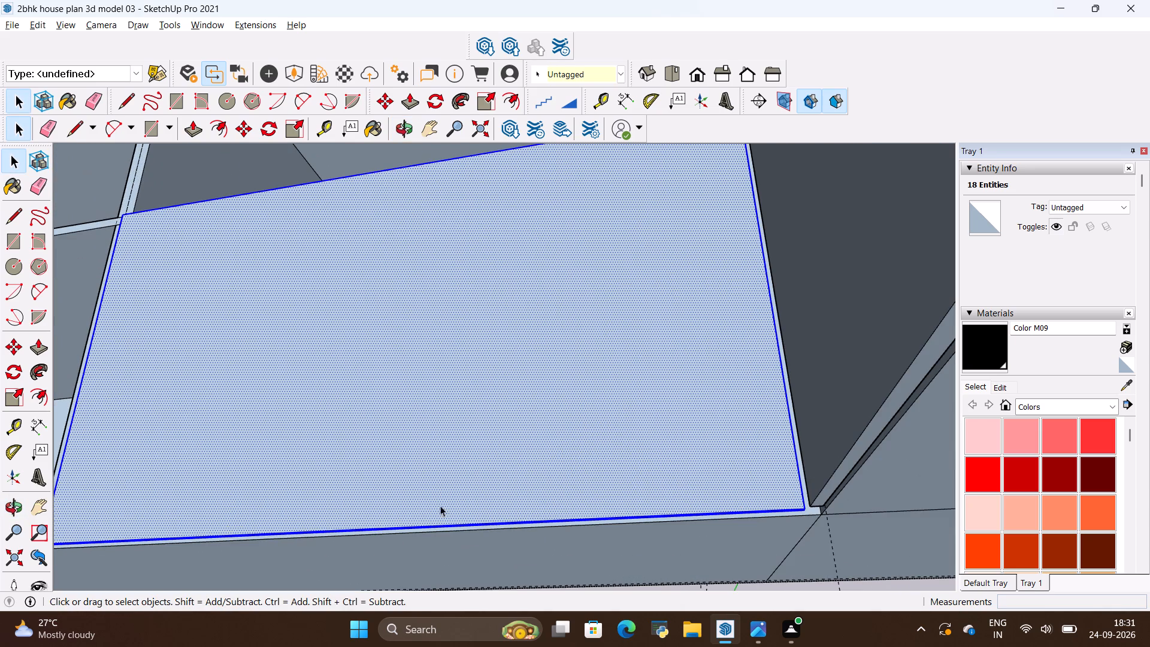
pyautogui.keyDown('ctrl'); pyautogui.moveTo(443, 510); pyautogui.dragTo(452, 421, button='middle'); pyautogui.keyUp('ctrl')
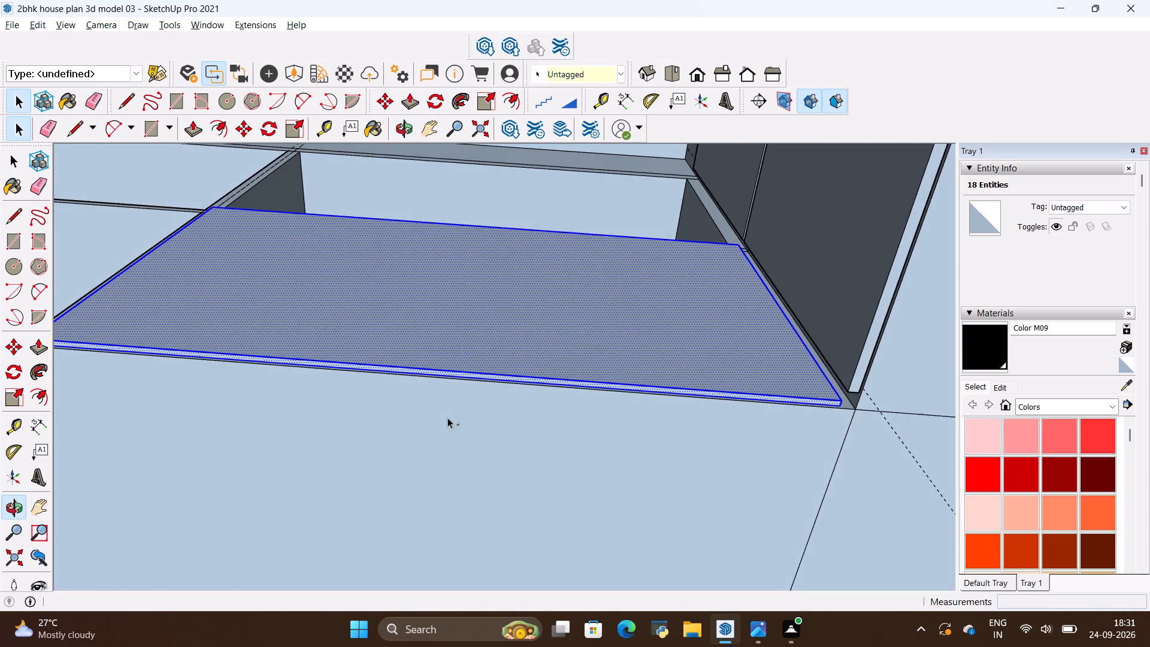
pyautogui.keyDown('ctrl'); pyautogui.scroll(16, 470, 380); pyautogui.keyUp('ctrl')
pyautogui.keyDown('ctrl'); pyautogui.scroll(-11, 524, 387); pyautogui.keyUp('ctrl')
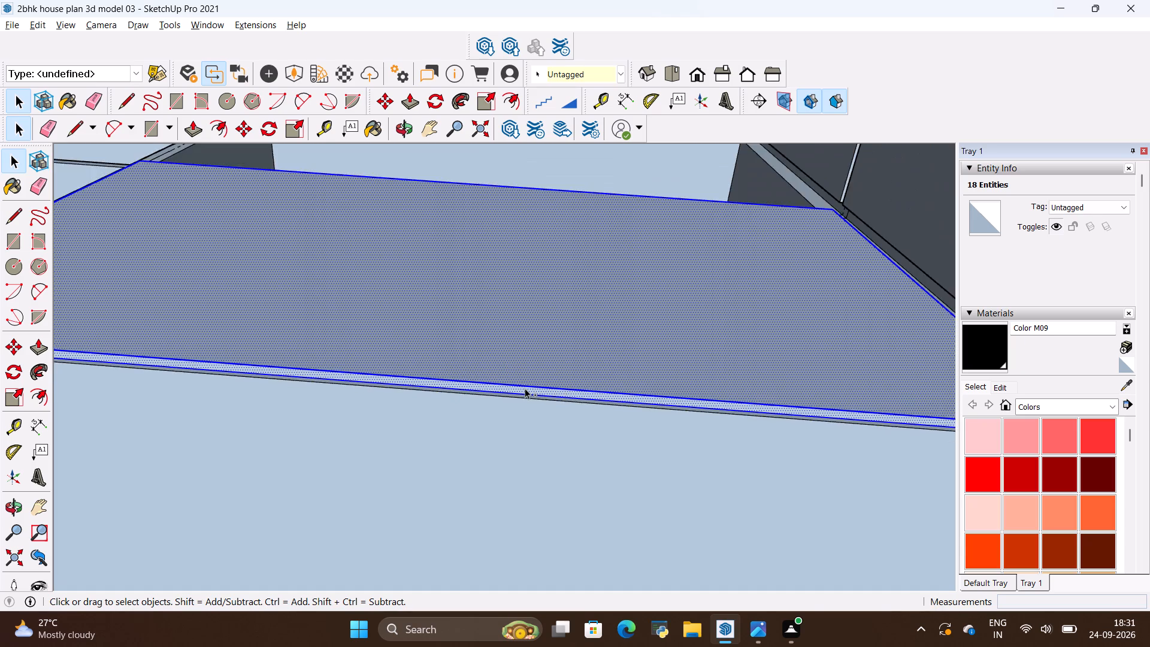
pyautogui.keyDown('ctrl'); pyautogui.scroll(-8, 525, 388); pyautogui.keyUp('ctrl')
pyautogui.keyDown('ctrl'); pyautogui.moveTo(373, 339); pyautogui.dragTo(538, 386, button='middle'); pyautogui.keyUp('ctrl')
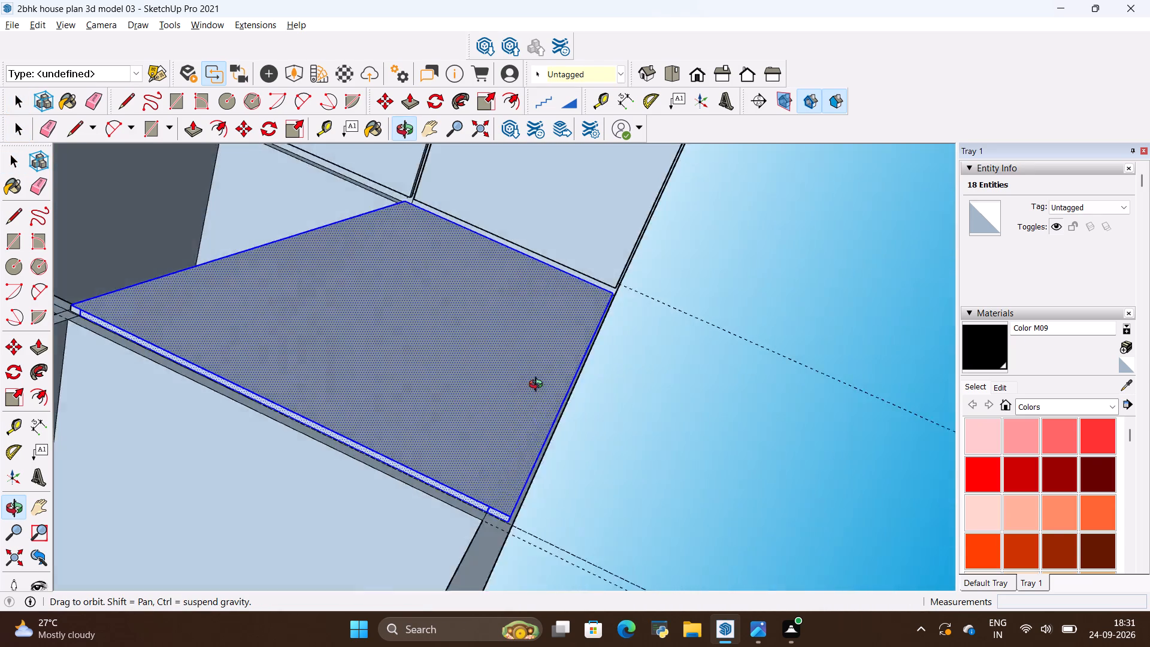
pyautogui.keyDown('ctrl'); pyautogui.moveTo(538, 386); pyautogui.dragTo(577, 355, button='middle'); pyautogui.keyUp('ctrl')
pyautogui.keyDown('ctrl'); pyautogui.scroll(12, 544, 425); pyautogui.keyUp('ctrl')
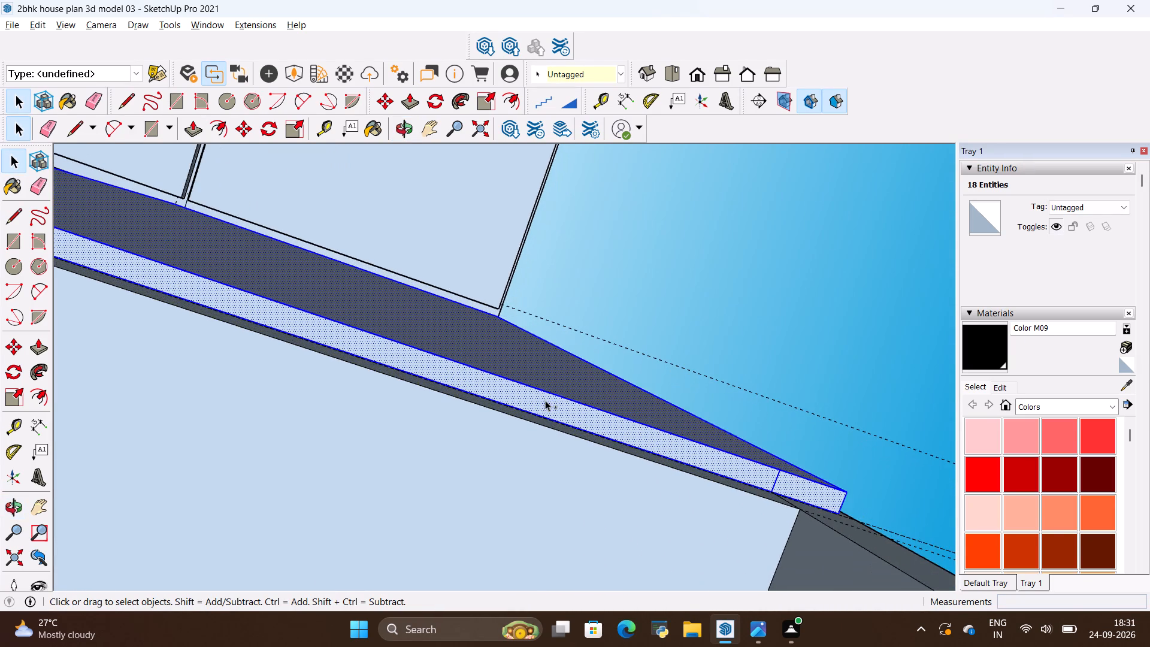
pyautogui.keyDown('ctrl'); pyautogui.scroll(5, 546, 408); pyautogui.keyUp('ctrl')
pyautogui.keyDown('ctrl'); pyautogui.scroll(-13, 550, 407); pyautogui.keyUp('ctrl')
pyautogui.keyDown('ctrl'); pyautogui.scroll(-6, 449, 381); pyautogui.keyUp('ctrl')
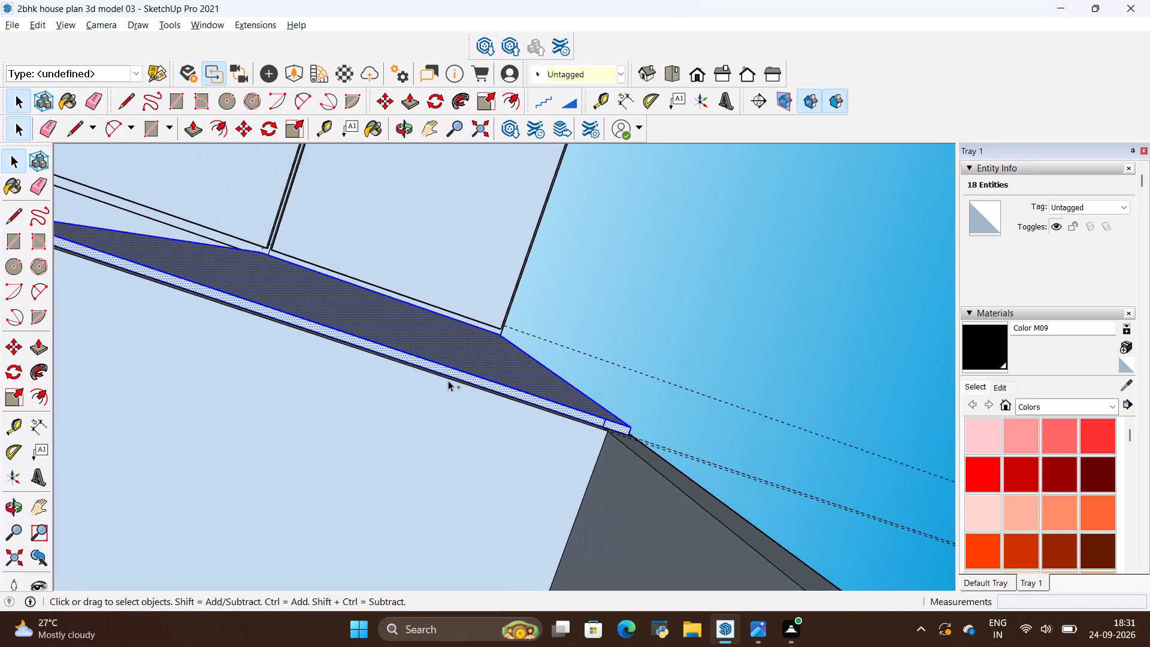
pyautogui.keyDown('ctrl'); pyautogui.scroll(-3, 448, 380); pyautogui.keyUp('ctrl')
# Add the shutter's bottom edge face with its edges to the selection and make the whole shutter a group.
pyautogui.keyDown('ctrl'); pyautogui.moveTo(339, 372); pyautogui.dragTo(474, 435, button='middle'); pyautogui.keyUp('ctrl')
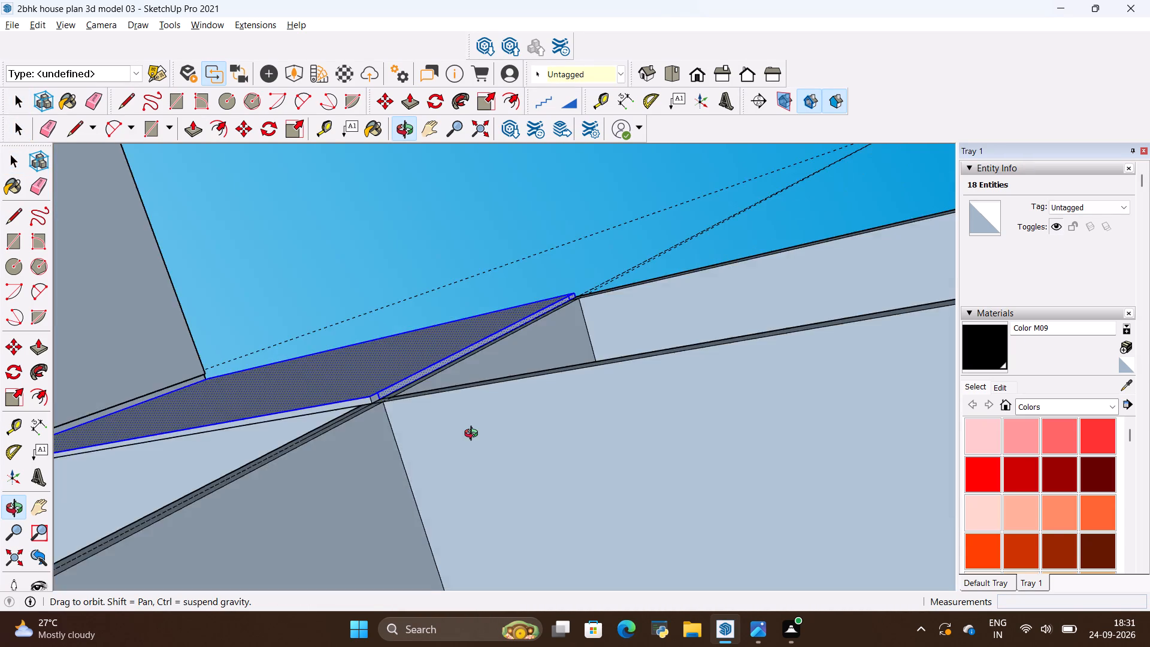
pyautogui.keyDown('ctrl'); pyautogui.moveTo(474, 435); pyautogui.dragTo(545, 419, button='middle'); pyautogui.keyUp('ctrl')
pyautogui.keyDown('ctrl'); pyautogui.scroll(9, 415, 427); pyautogui.keyUp('ctrl')
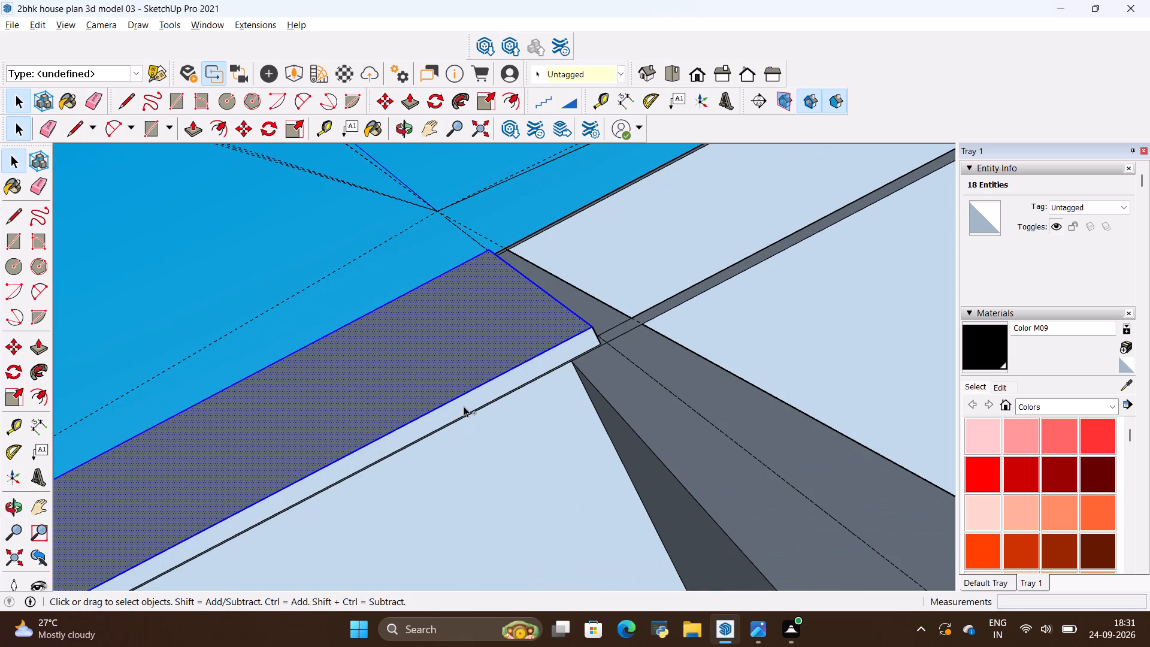
pyautogui.keyDown('ctrl'); pyautogui.doubleClick(464, 406); pyautogui.keyUp('ctrl')
pyautogui.keyDown('ctrl'); pyautogui.scroll(-18, 464, 406); pyautogui.keyUp('ctrl')
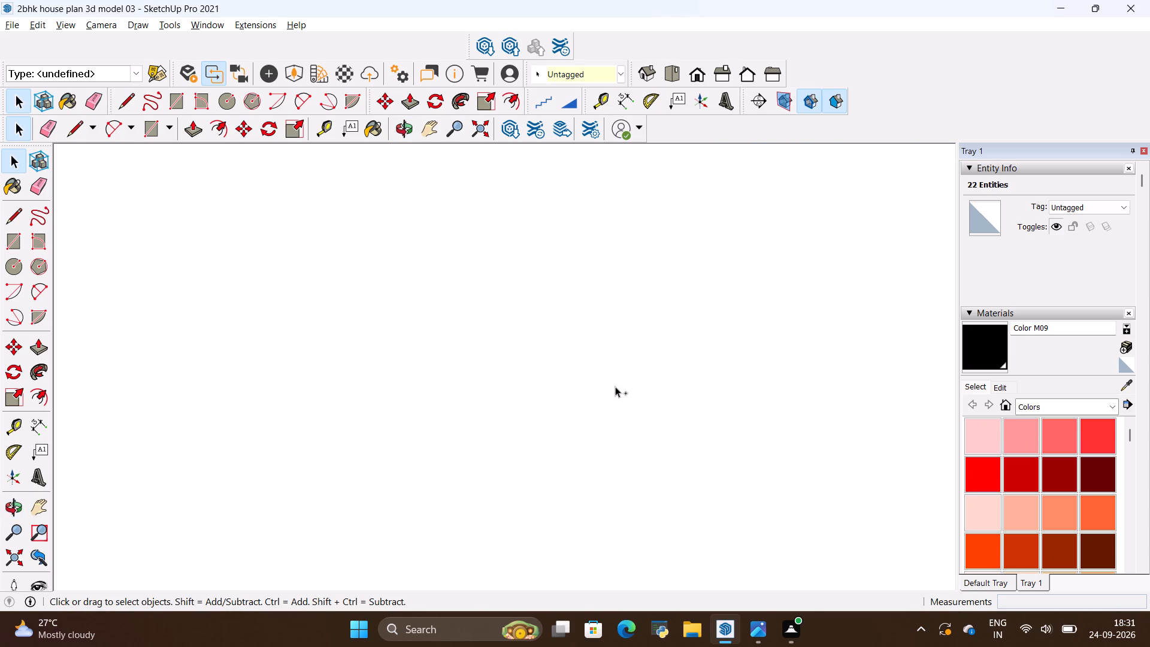
pyautogui.keyDown('ctrl'); pyautogui.moveTo(329, 360); pyautogui.dragTo(756, 491, button='middle'); pyautogui.keyUp('ctrl')
pyautogui.keyDown('ctrl'); pyautogui.moveTo(348, 399); pyautogui.dragTo(677, 471, button='middle'); pyautogui.keyUp('ctrl')
pyautogui.keyDown('ctrl'); pyautogui.moveTo(397, 364); pyautogui.dragTo(552, 572, button='middle'); pyautogui.keyUp('ctrl')
pyautogui.keyDown('ctrl'); pyautogui.moveTo(377, 382); pyautogui.dragTo(810, 468, button='middle'); pyautogui.keyUp('ctrl')
pyautogui.keyDown('ctrl'); pyautogui.moveTo(368, 384); pyautogui.dragTo(690, 491, button='middle'); pyautogui.keyUp('ctrl')
pyautogui.keyDown('ctrl'); pyautogui.scroll(-17, 473, 395); pyautogui.keyUp('ctrl')
pyautogui.keyDown('ctrl'); pyautogui.scroll(-20, 508, 373); pyautogui.keyUp('ctrl')
pyautogui.keyDown('ctrl'); pyautogui.scroll(-12, 508, 373); pyautogui.keyUp('ctrl')
pyautogui.keyDown('ctrl'); pyautogui.scroll(1, 626, 357); pyautogui.keyUp('ctrl')
pyautogui.keyDown('ctrl'); pyautogui.moveTo(626, 357); pyautogui.dragTo(214, 406, button='middle'); pyautogui.keyUp('ctrl')
pyautogui.keyDown('ctrl'); pyautogui.moveTo(568, 390); pyautogui.dragTo(252, 552, button='middle'); pyautogui.keyUp('ctrl')
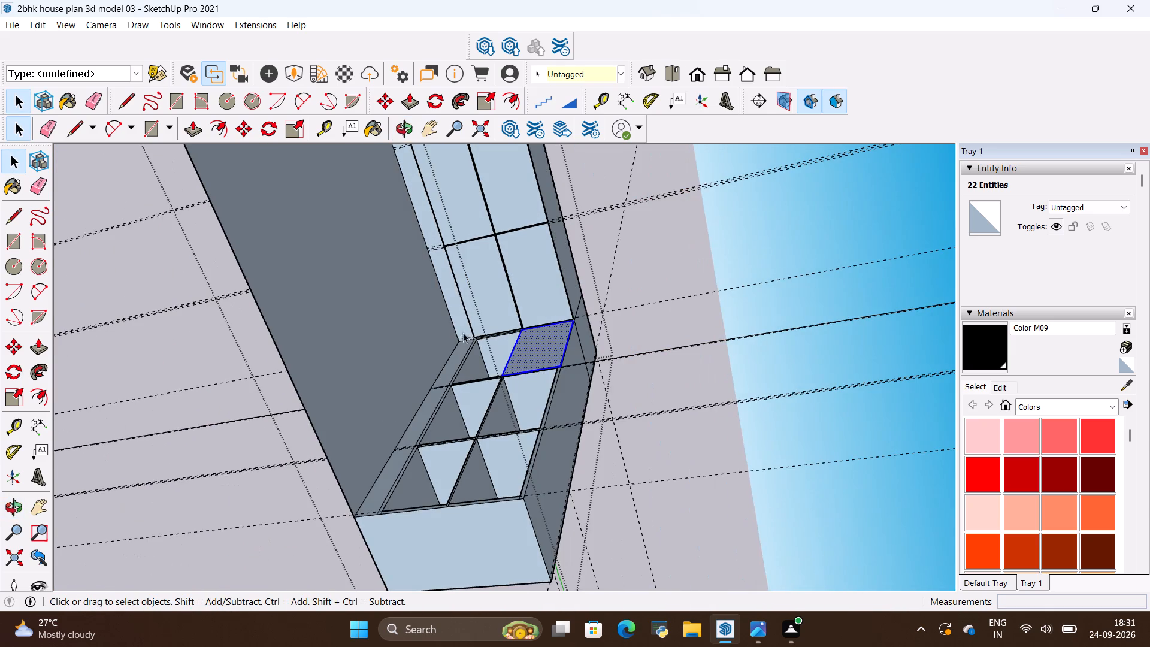
pyautogui.keyDown('ctrl'); pyautogui.scroll(20, 538, 271); pyautogui.keyUp('ctrl')
pyautogui.keyDown('ctrl'); pyautogui.scroll(1, 538, 271); pyautogui.keyUp('ctrl')
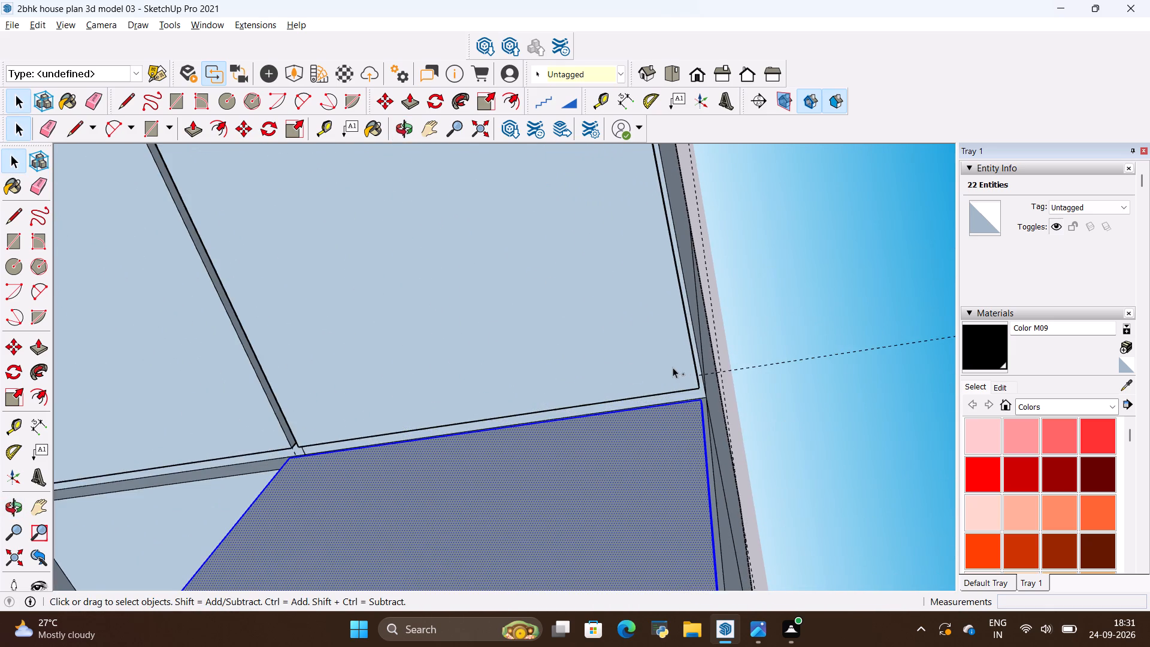
pyautogui.keyDown('ctrl'); pyautogui.scroll(1, 677, 368); pyautogui.keyUp('ctrl')
pyautogui.keyDown('ctrl'); pyautogui.moveTo(677, 368); pyautogui.dragTo(600, 446, button='middle'); pyautogui.keyUp('ctrl')
pyautogui.keyDown('ctrl'); pyautogui.moveTo(388, 368); pyautogui.dragTo(341, 455, button='middle'); pyautogui.keyUp('ctrl')
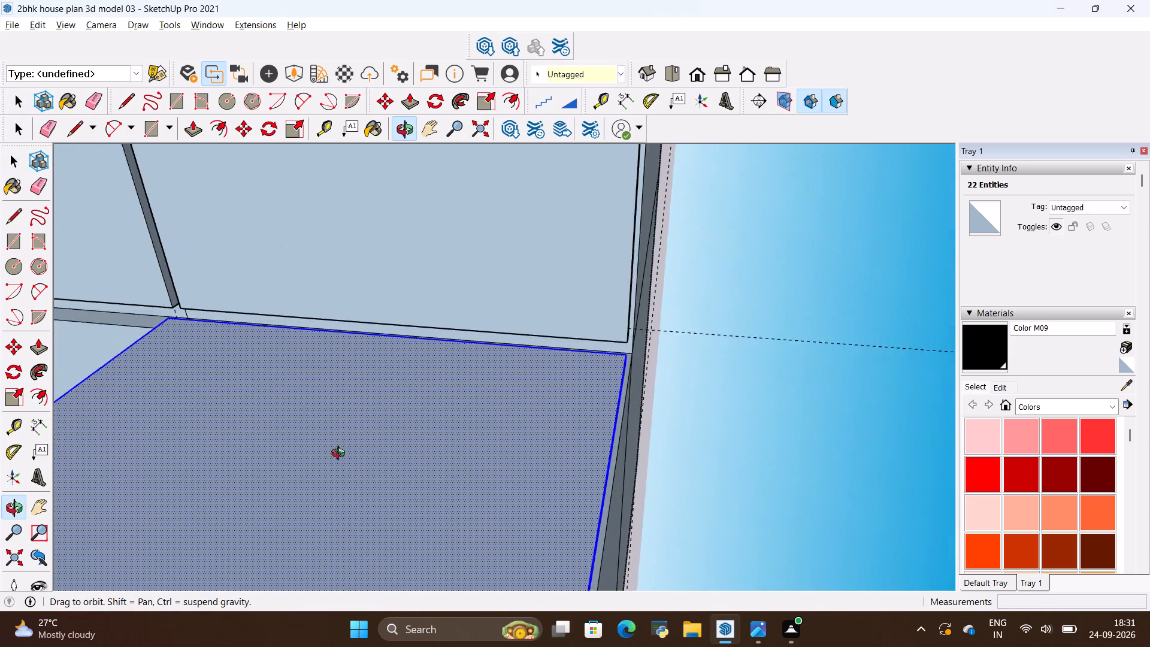
pyautogui.keyDown('ctrl'); pyautogui.moveTo(341, 455); pyautogui.dragTo(331, 571, button='middle'); pyautogui.keyUp('ctrl')
pyautogui.keyDown('ctrl'); pyautogui.scroll(1, 342, 356); pyautogui.keyUp('ctrl')
pyautogui.keyDown('ctrl'); pyautogui.moveTo(336, 342); pyautogui.dragTo(374, 510, button='middle'); pyautogui.keyUp('ctrl')
pyautogui.keyDown('ctrl'); pyautogui.scroll(-2, 523, 329); pyautogui.keyUp('ctrl')
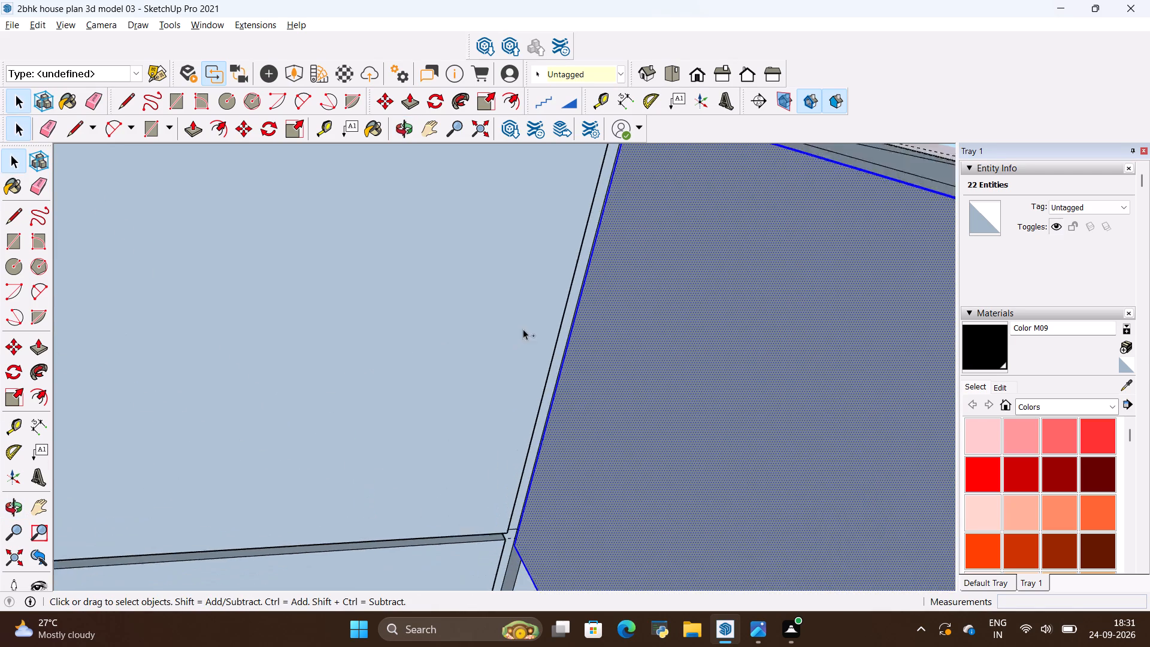
pyautogui.keyDown('ctrl'); pyautogui.scroll(-12, 523, 329); pyautogui.keyUp('ctrl')
pyautogui.rightClick(631, 364)
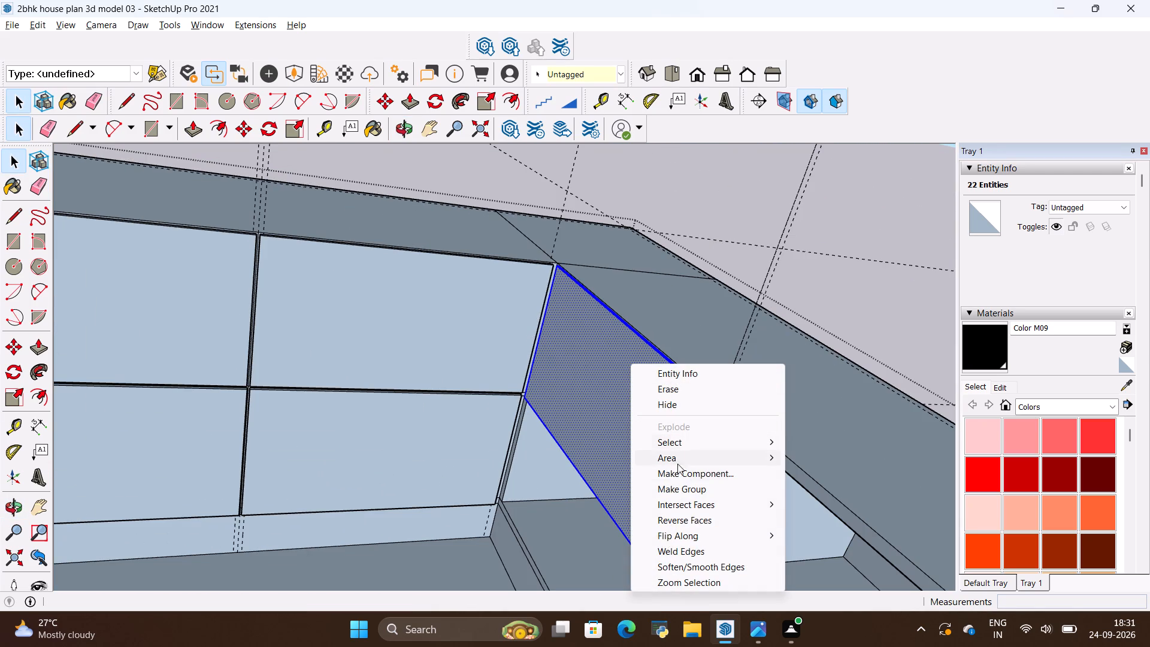
pyautogui.click(673, 484)
# Copy the grouped shutter 2' 9 11/16" along the cabinet run onto the adjacent upper-row bay, using its upper back corner as reference.
pyautogui.scroll(-7, 564, 364)
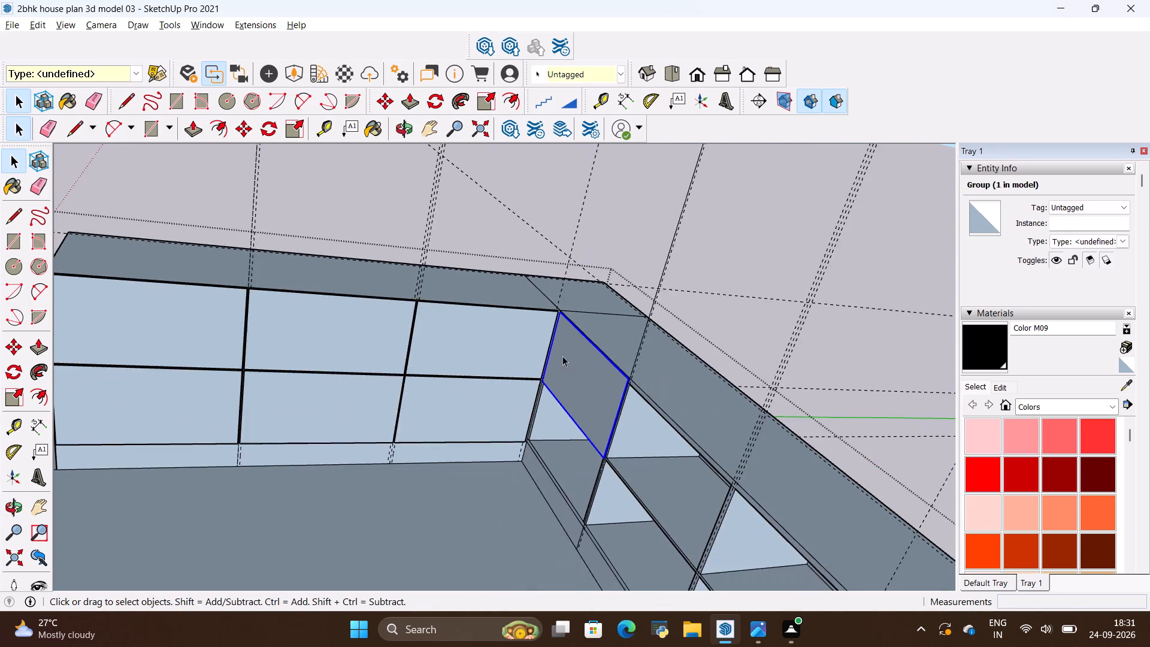
pyautogui.scroll(-5, 562, 356)
pyautogui.moveTo(512, 474); pyautogui.dragTo(644, 473, button='middle')
pyautogui.moveTo(628, 405); pyautogui.dragTo(609, 390, button='middle')
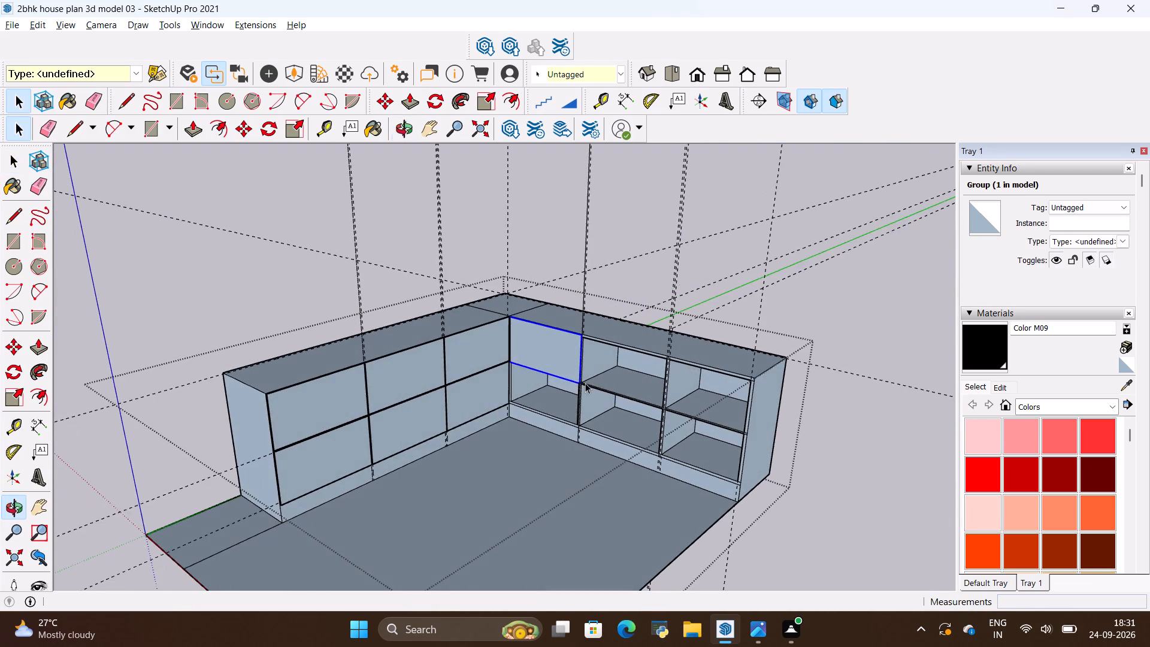
pyautogui.scroll(20, 528, 316)
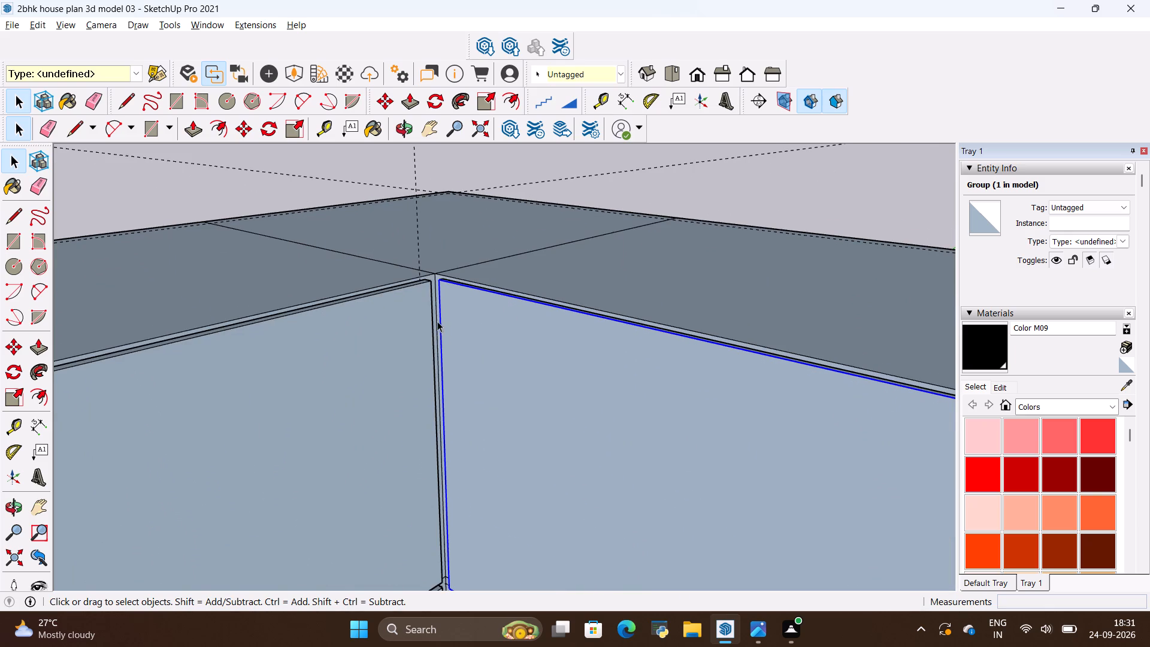
pyautogui.scroll(4, 437, 321)
pyautogui.press('m')
pyautogui.scroll(3, 435, 259)
pyautogui.keyDown('ctrl'); pyautogui.scroll(8, 458, 261); pyautogui.keyUp('ctrl')
pyautogui.scroll(1, 452, 266)
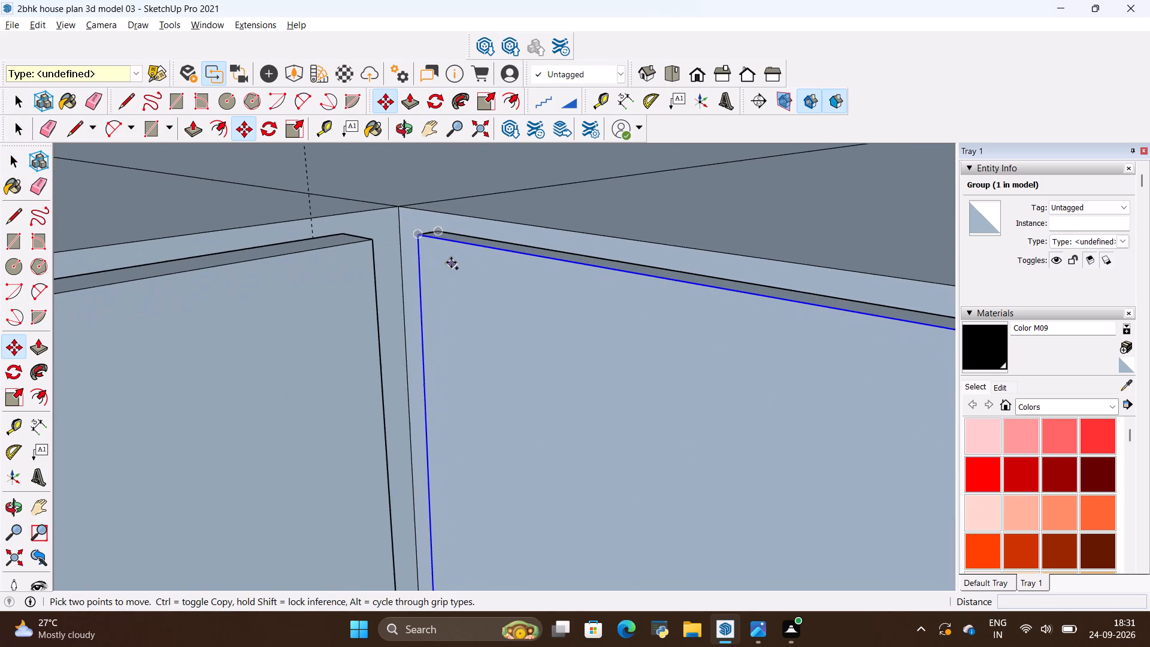
pyautogui.moveTo(451, 262); pyautogui.dragTo(482, 390, button='middle')
pyautogui.click(428, 223)
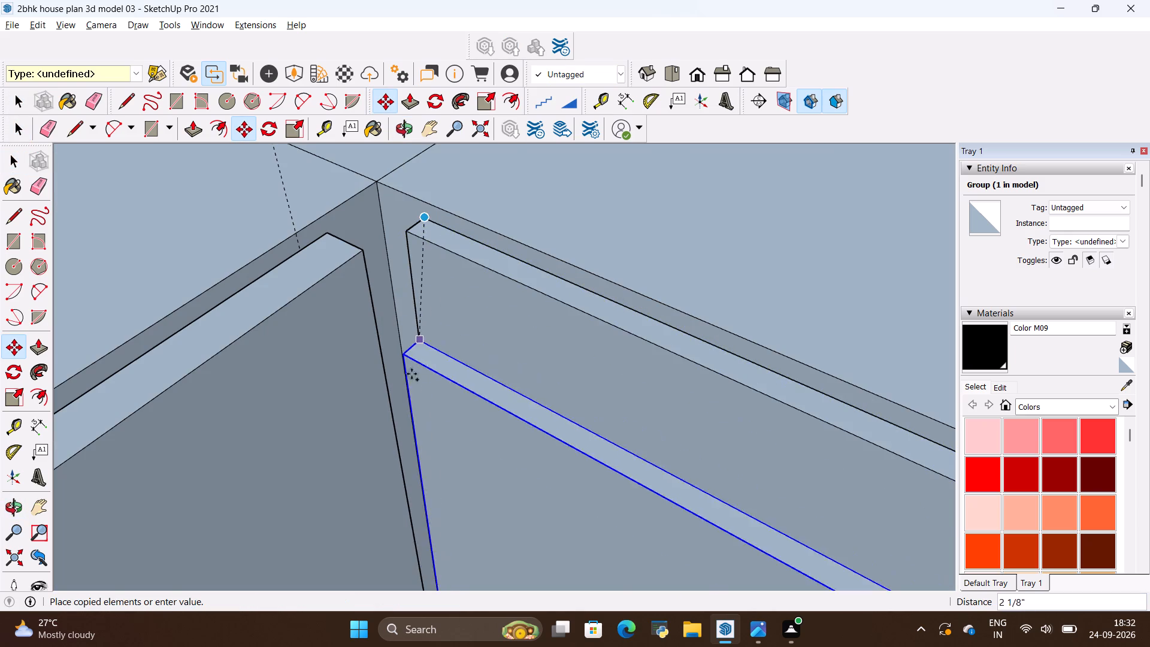
pyautogui.scroll(-7, 304, 351)
pyautogui.scroll(-6, 217, 324)
pyautogui.scroll(-18, 256, 235)
pyautogui.scroll(17, 531, 403)
pyautogui.scroll(3, 468, 322)
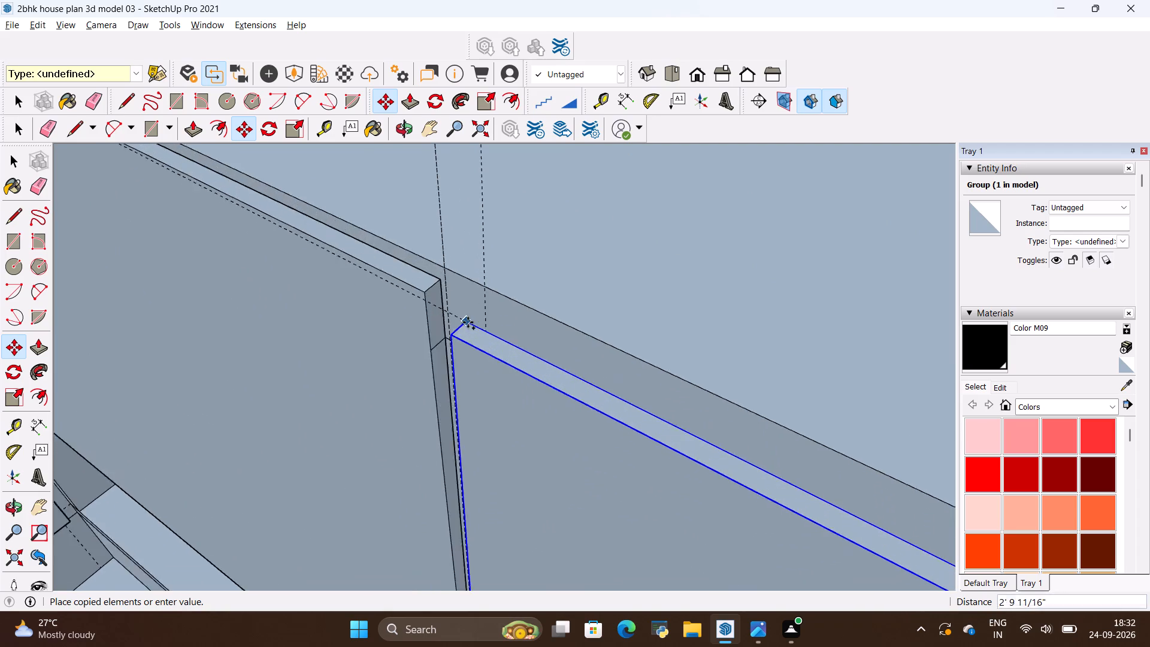
pyautogui.scroll(2, 468, 322)
pyautogui.click(461, 286)
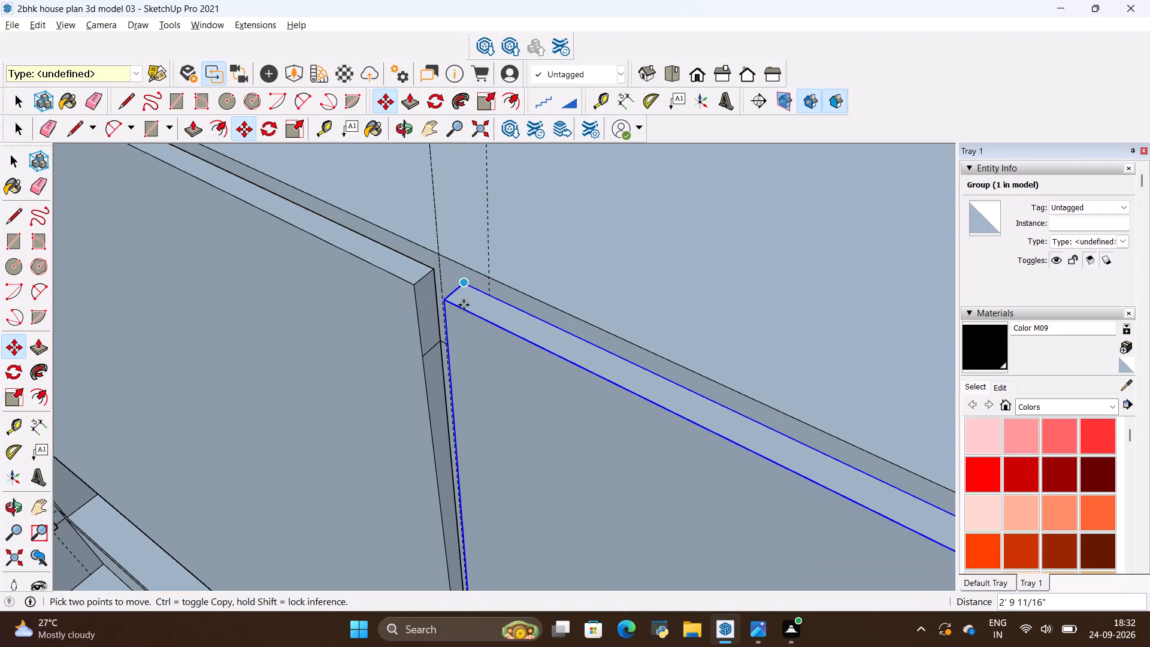
# Copy the second upper-row shutter 2' 9 7/8" along the cabinet run onto the third bay, using its upper back corner as reference.
pyautogui.keyDown('ctrl'); pyautogui.click(467, 286); pyautogui.keyUp('ctrl')
pyautogui.scroll(-8, 151, 333)
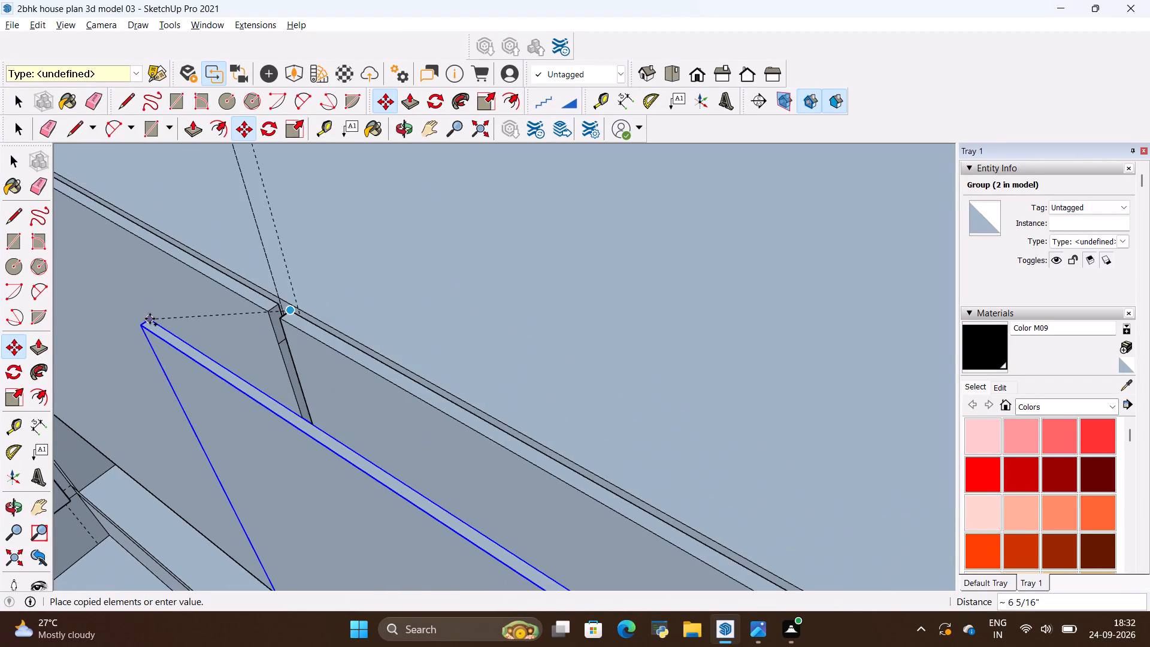
pyautogui.scroll(-19, 150, 319)
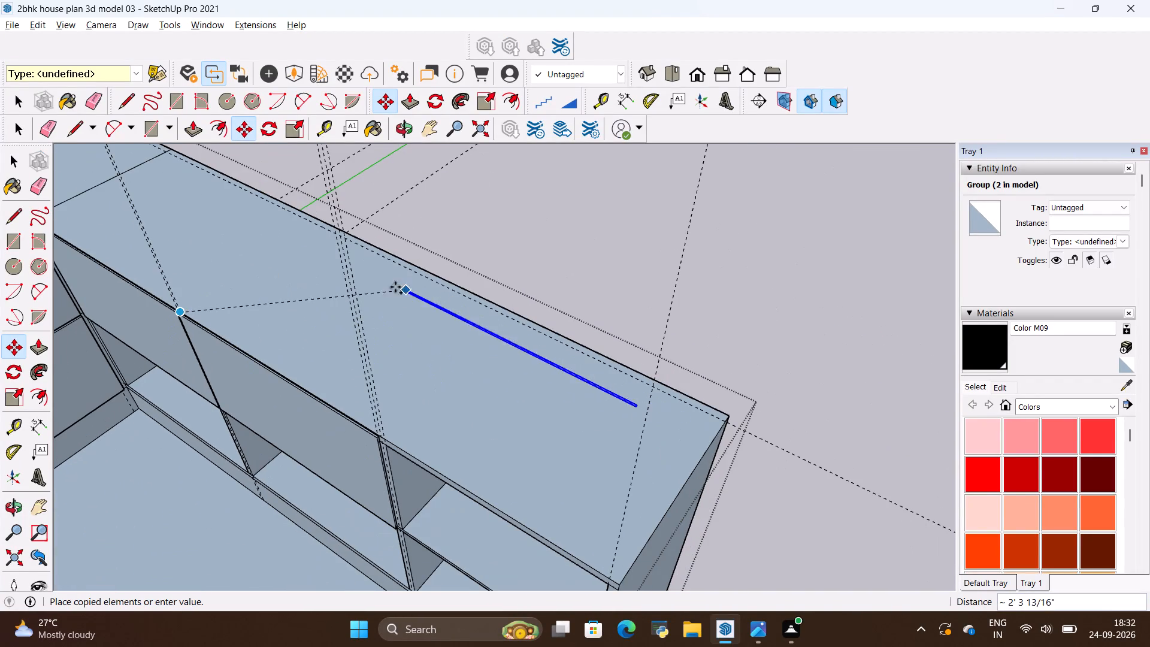
pyautogui.scroll(-3, 394, 418)
pyautogui.scroll(12, 367, 457)
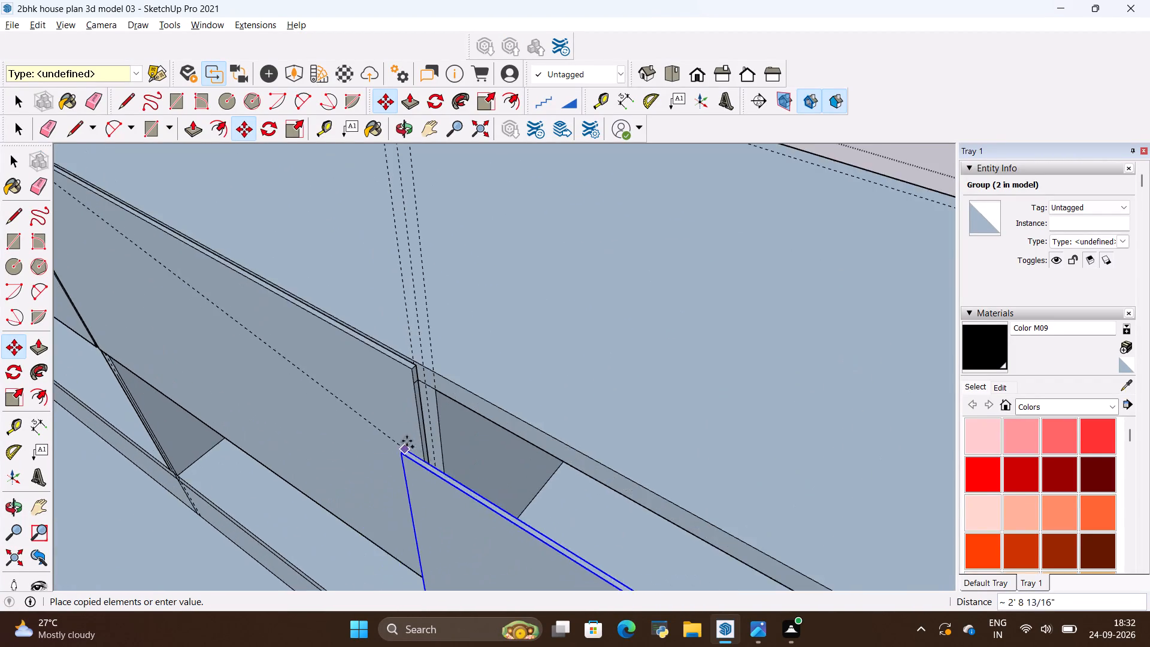
pyautogui.scroll(4, 407, 441)
pyautogui.scroll(10, 444, 358)
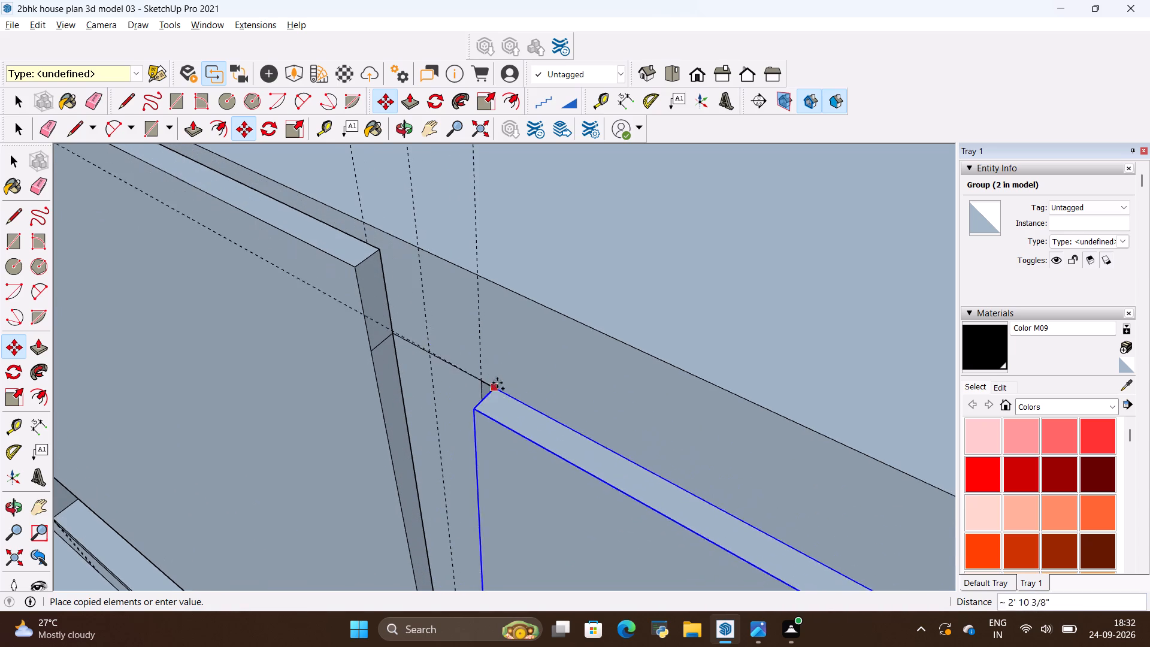
pyautogui.moveTo(497, 383); pyautogui.dragTo(645, 386, button='middle')
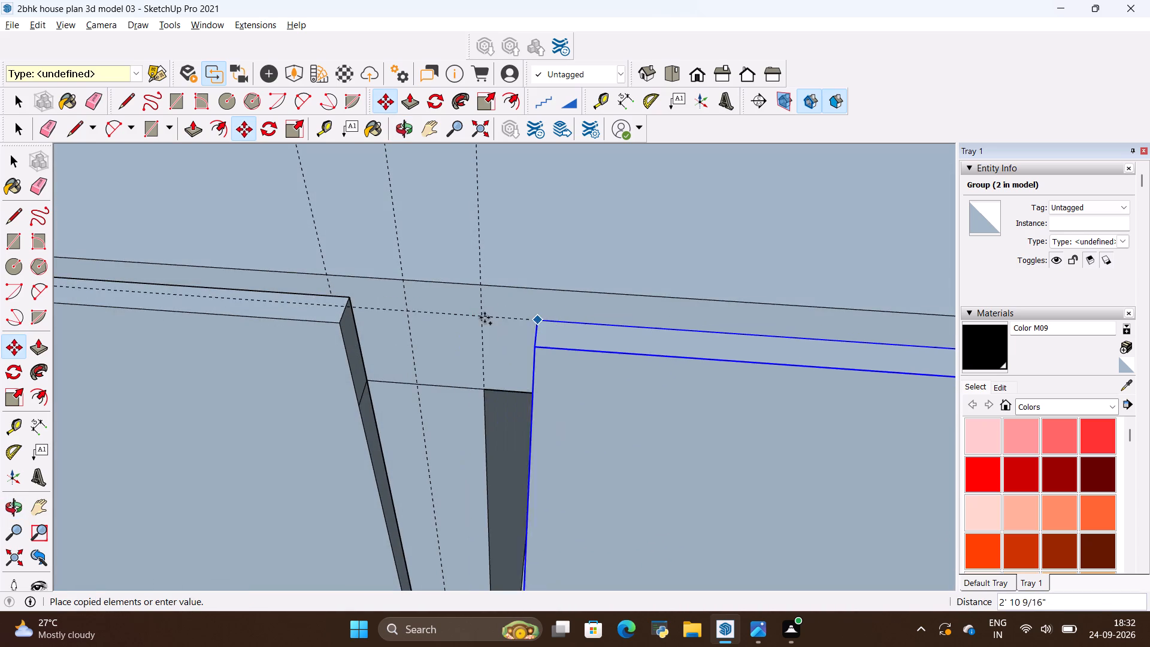
pyautogui.click(426, 307)
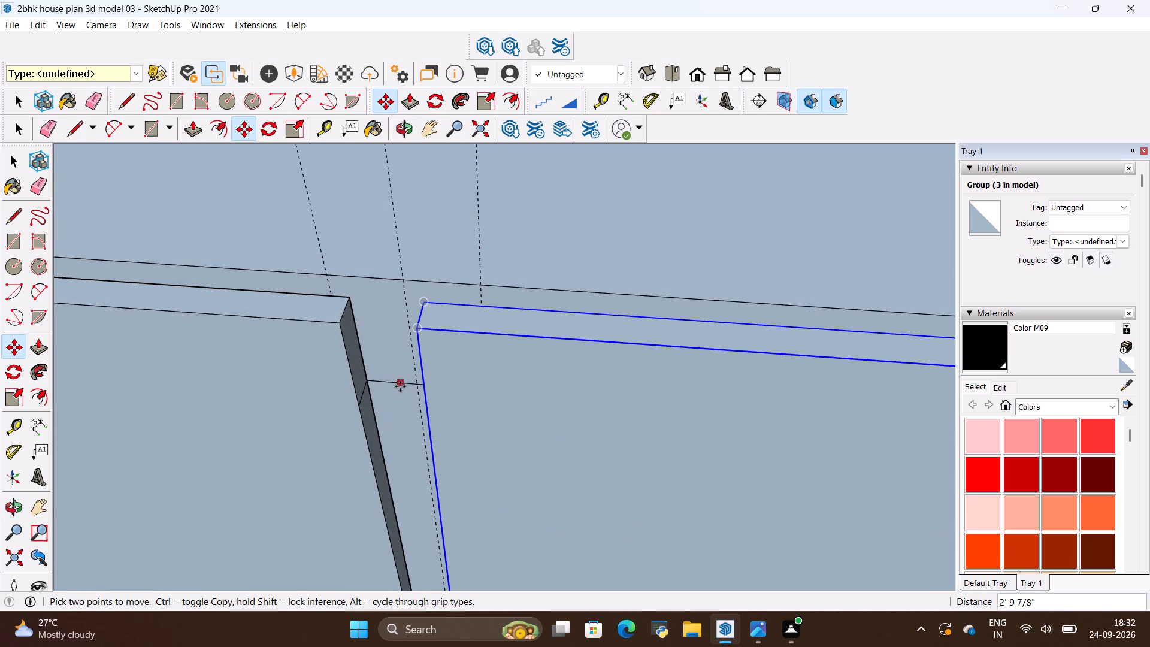
# Examine the joint between the second and third upper-row shutters at its lower and upper corners, against the divider behind it.
pyautogui.scroll(-18, 400, 383)
pyautogui.moveTo(418, 424); pyautogui.dragTo(512, 347, button='middle')
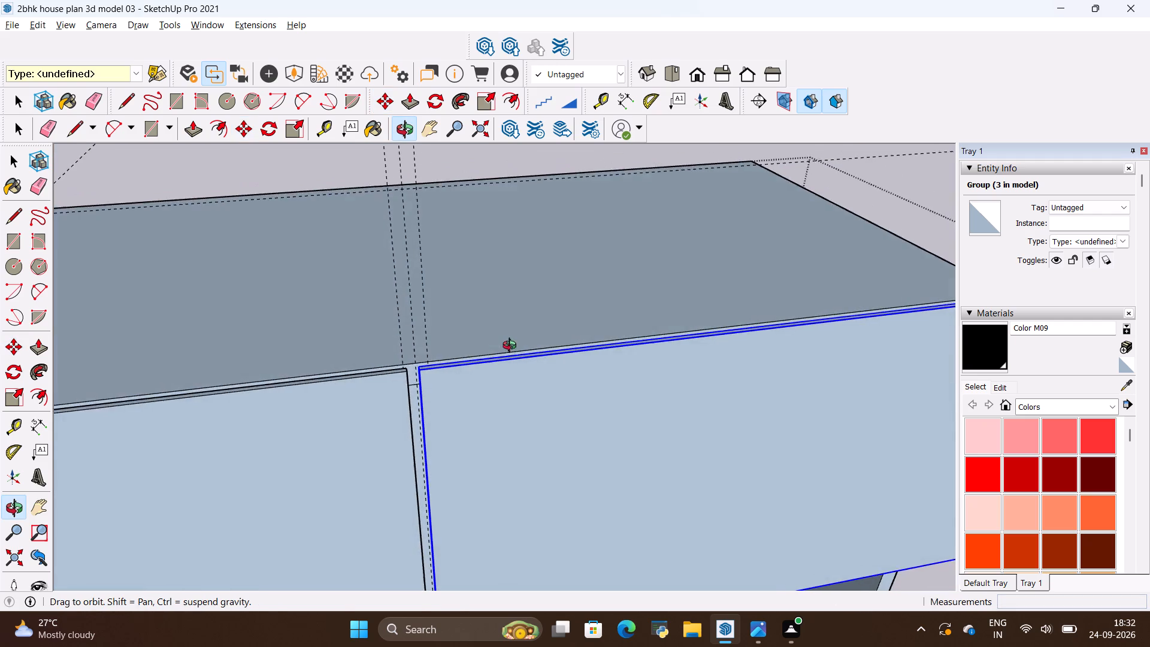
pyautogui.moveTo(512, 347); pyautogui.dragTo(513, 345, button='middle')
pyautogui.scroll(-11, 452, 372)
pyautogui.scroll(2, 448, 547)
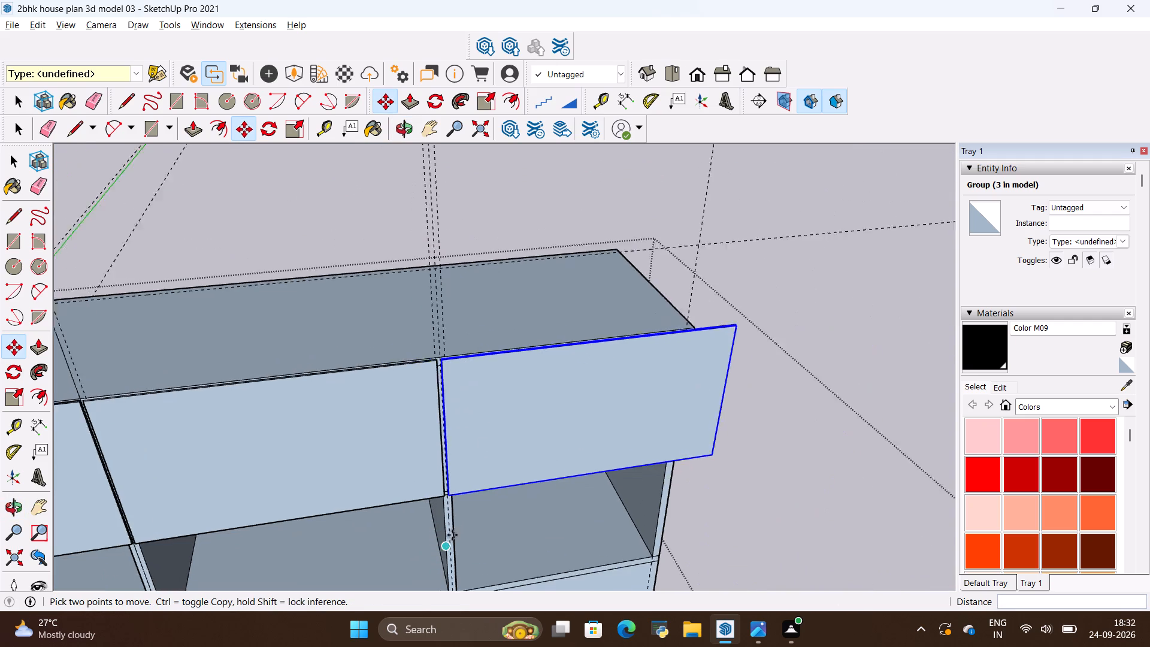
pyautogui.scroll(12, 452, 535)
pyautogui.moveTo(459, 511); pyautogui.dragTo(404, 365, button='middle')
pyautogui.scroll(1, 416, 399)
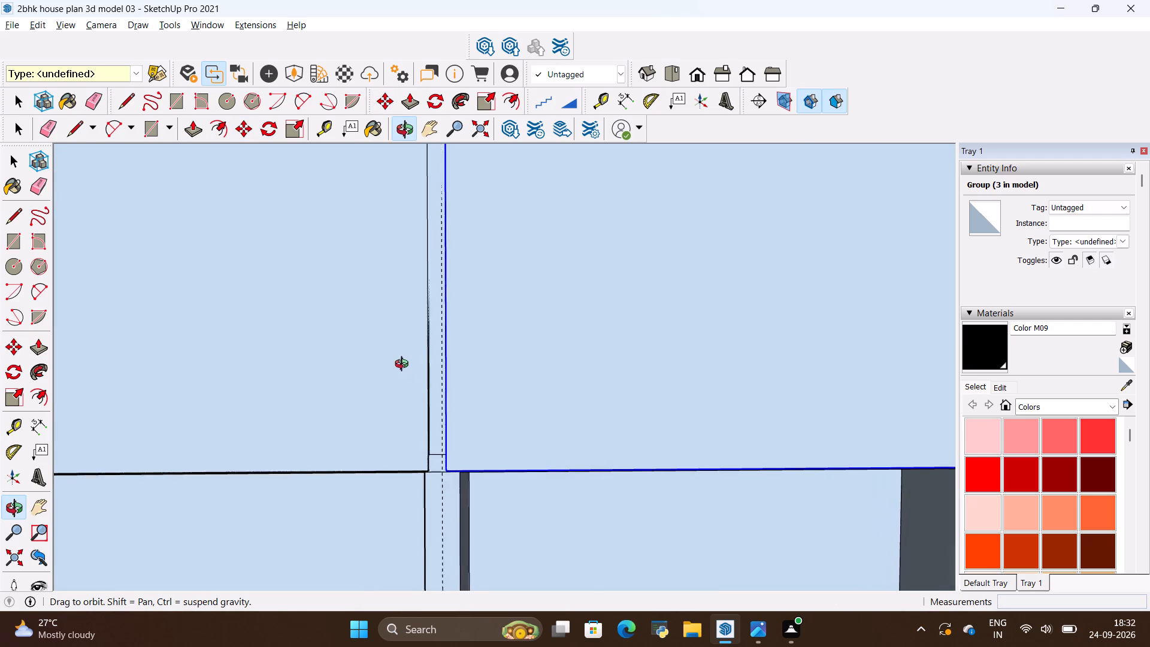
pyautogui.moveTo(404, 365); pyautogui.dragTo(404, 363, button='middle')
pyautogui.scroll(11, 459, 506)
pyautogui.scroll(-13, 467, 450)
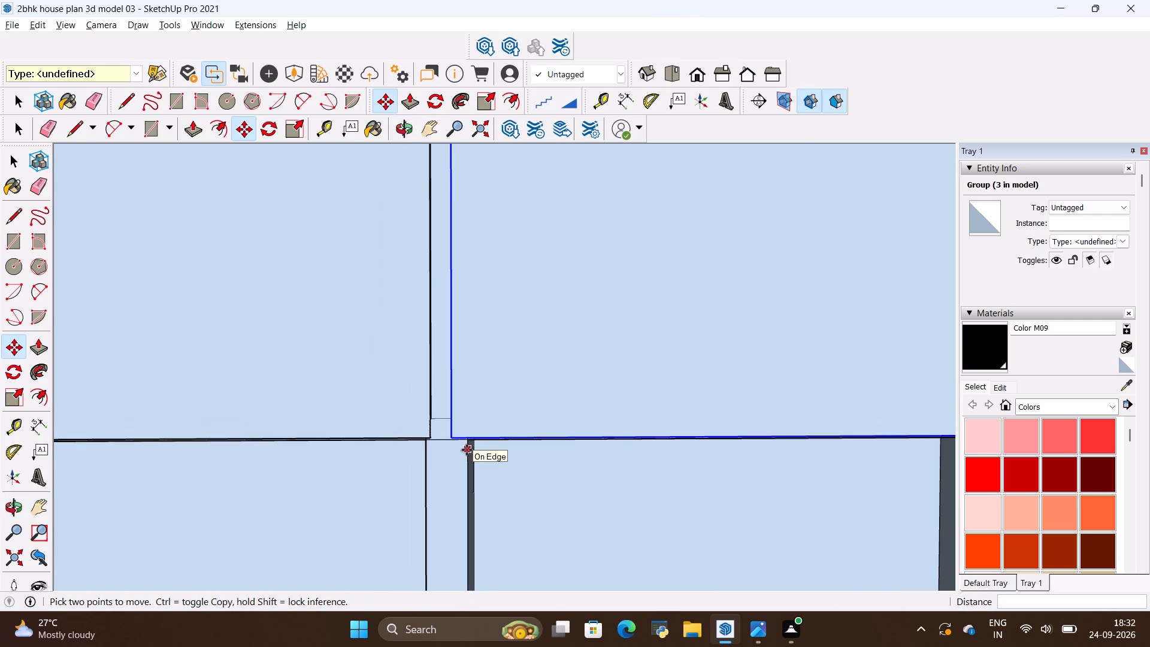
pyautogui.scroll(8, 400, 449)
pyautogui.scroll(-6, 401, 446)
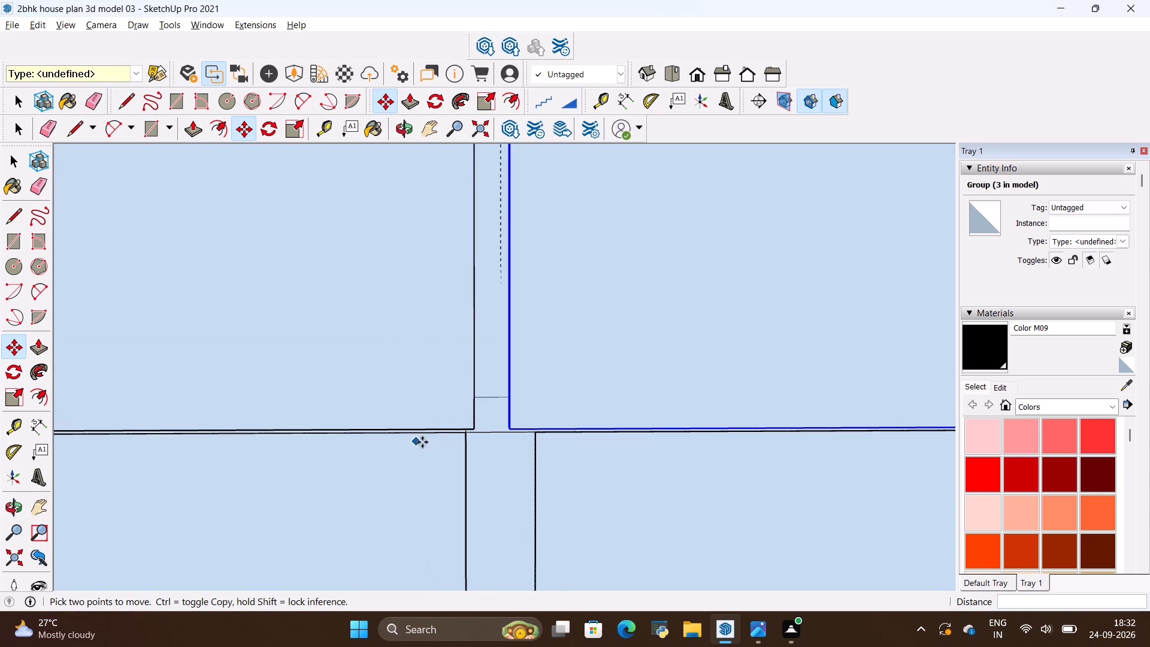
pyautogui.scroll(20, 473, 424)
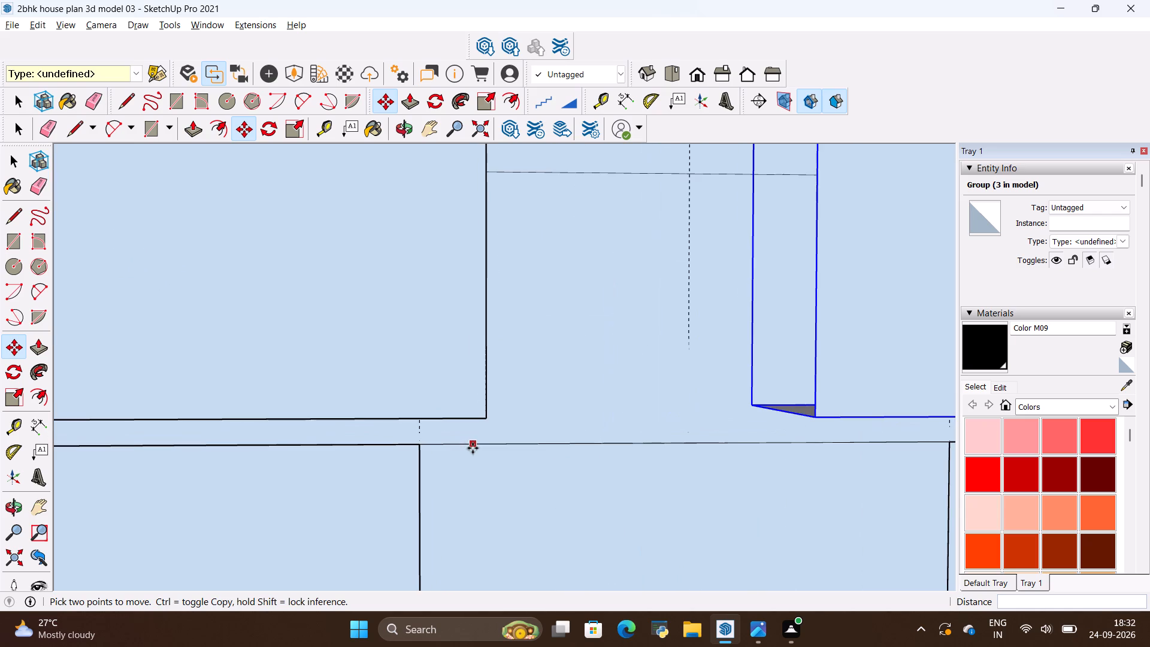
pyautogui.scroll(-20, 473, 448)
pyautogui.scroll(-16, 473, 448)
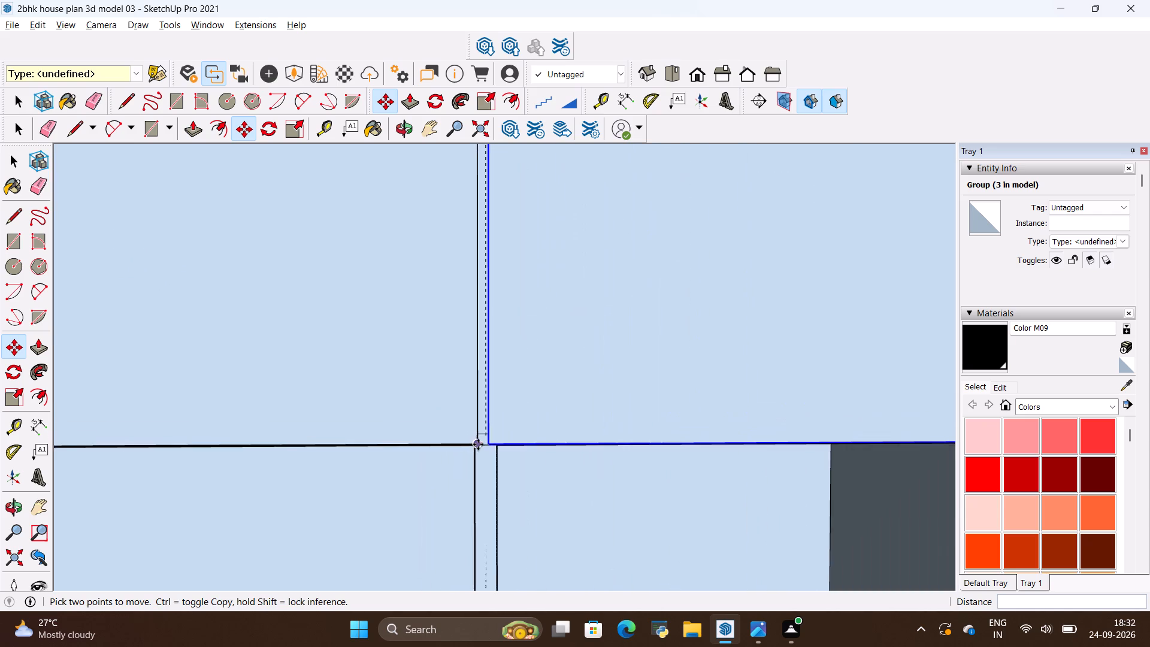
pyautogui.scroll(-5, 478, 445)
pyautogui.scroll(11, 425, 196)
pyautogui.scroll(2, 566, 333)
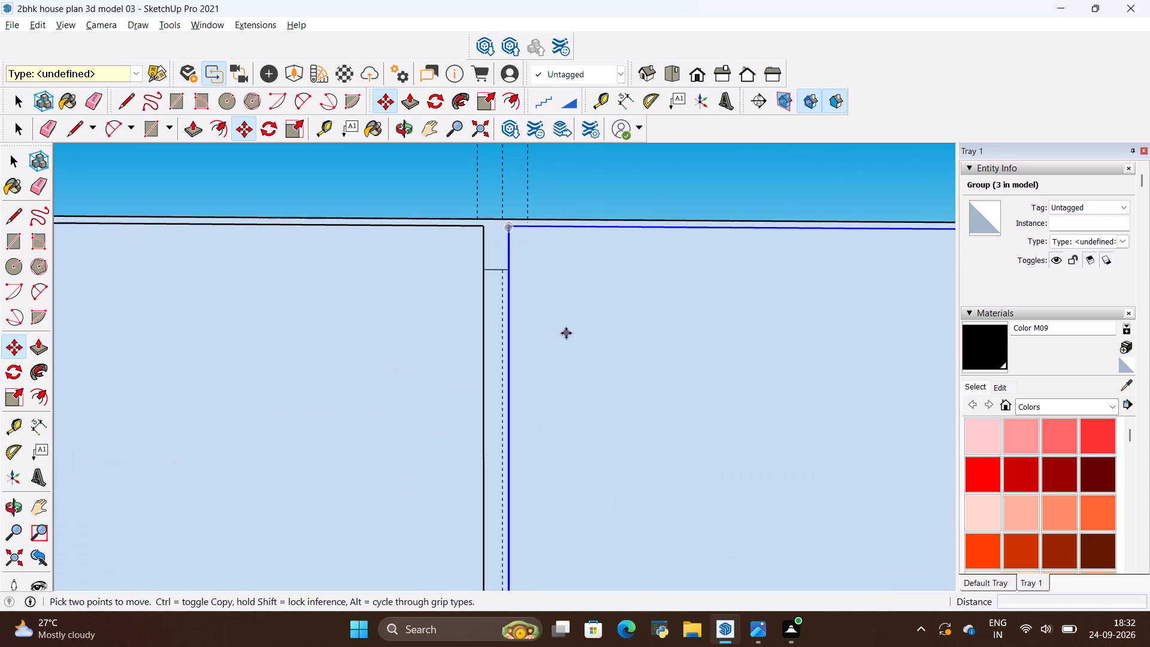
pyautogui.scroll(3, 566, 333)
pyautogui.moveTo(539, 322); pyautogui.dragTo(349, 483, button='middle')
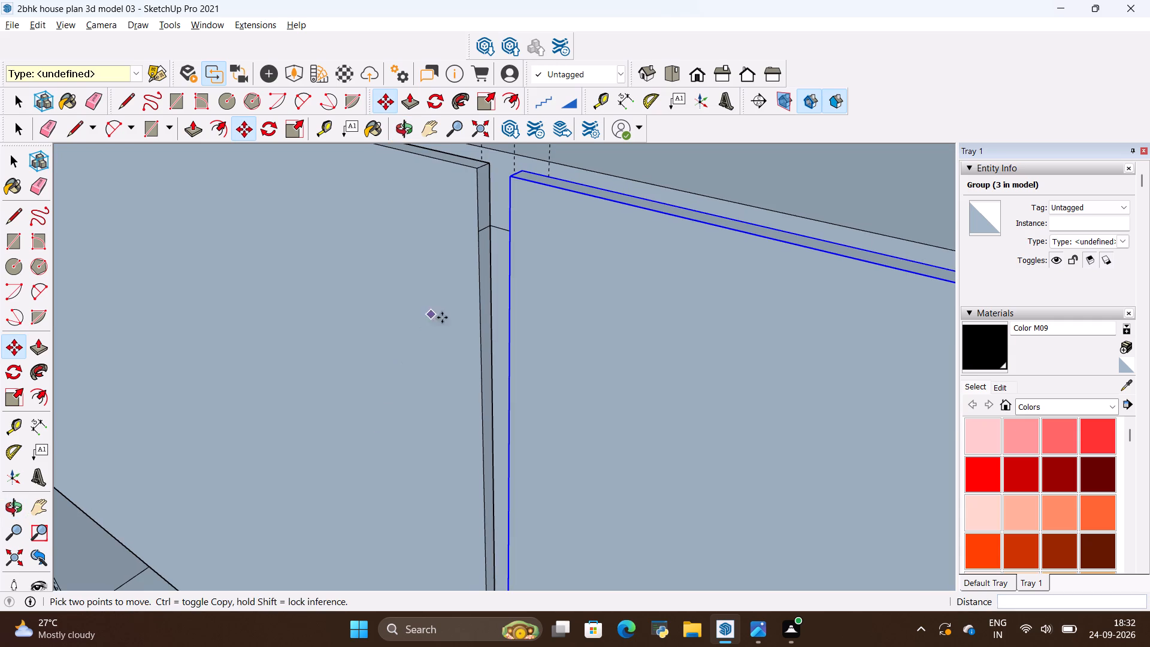
pyautogui.scroll(4, 470, 325)
pyautogui.scroll(-9, 516, 350)
pyautogui.scroll(-6, 511, 281)
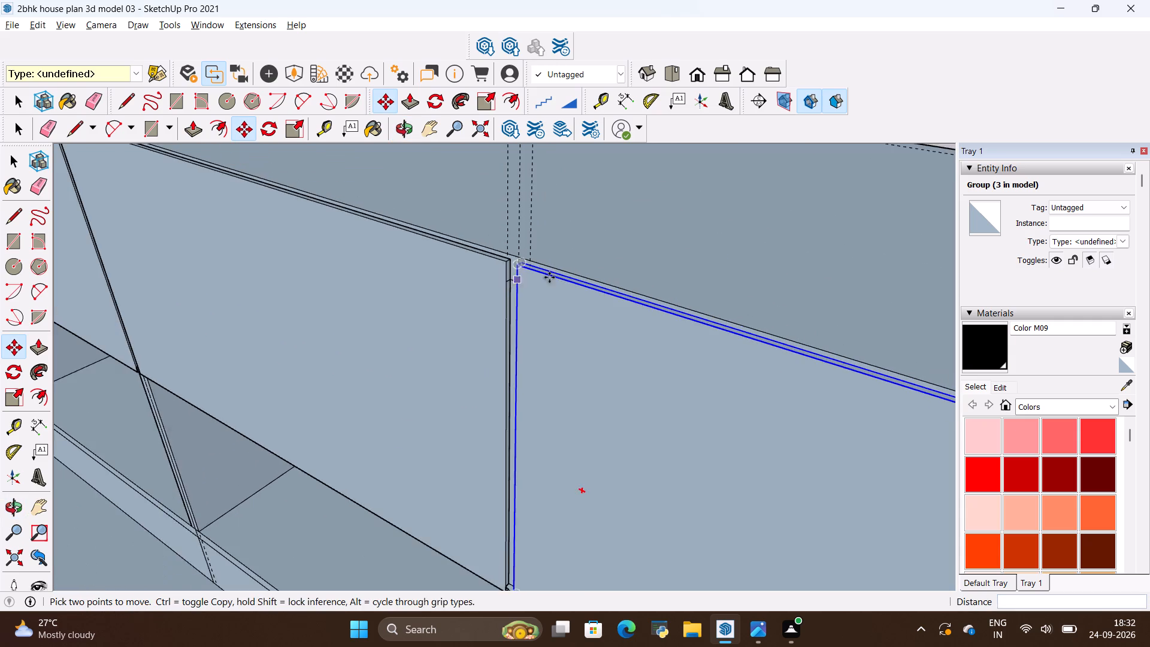
# Examine the gap between the first and second upper-row shutters against the divider's centre guide line.
pyautogui.scroll(-6, 558, 277)
pyautogui.scroll(-6, 449, 274)
pyautogui.scroll(7, 175, 196)
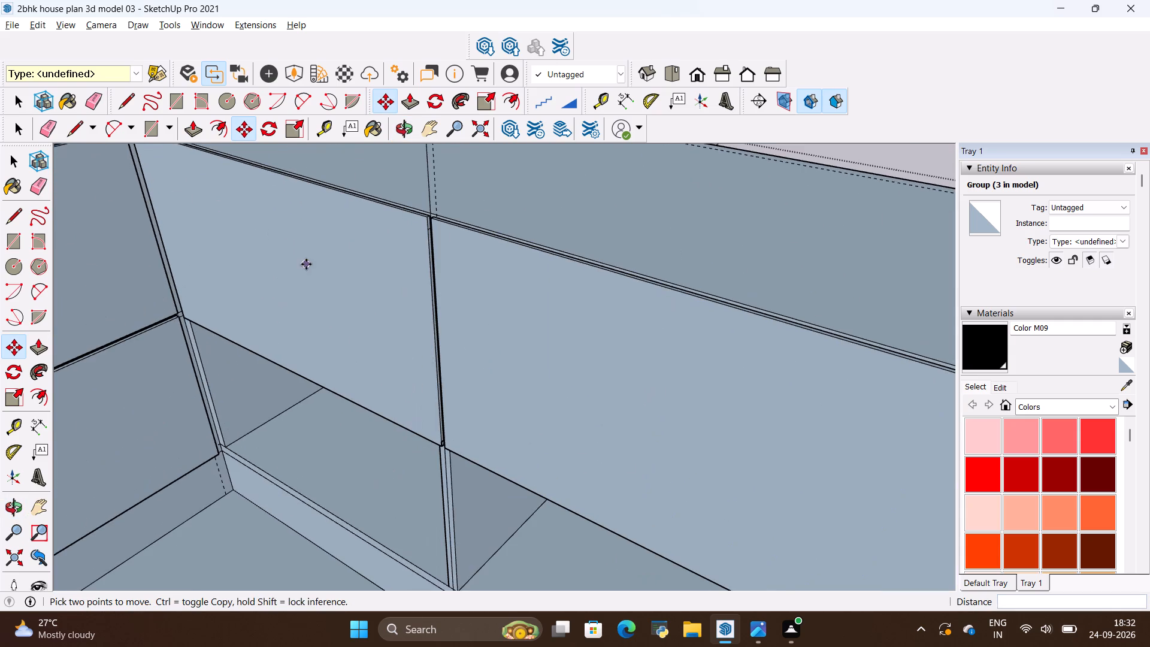
pyautogui.moveTo(306, 264); pyautogui.dragTo(334, 275, button='middle')
pyautogui.keyDown('shift'); pyautogui.moveTo(313, 268); pyautogui.dragTo(442, 331, button='middle'); pyautogui.keyUp('shift')
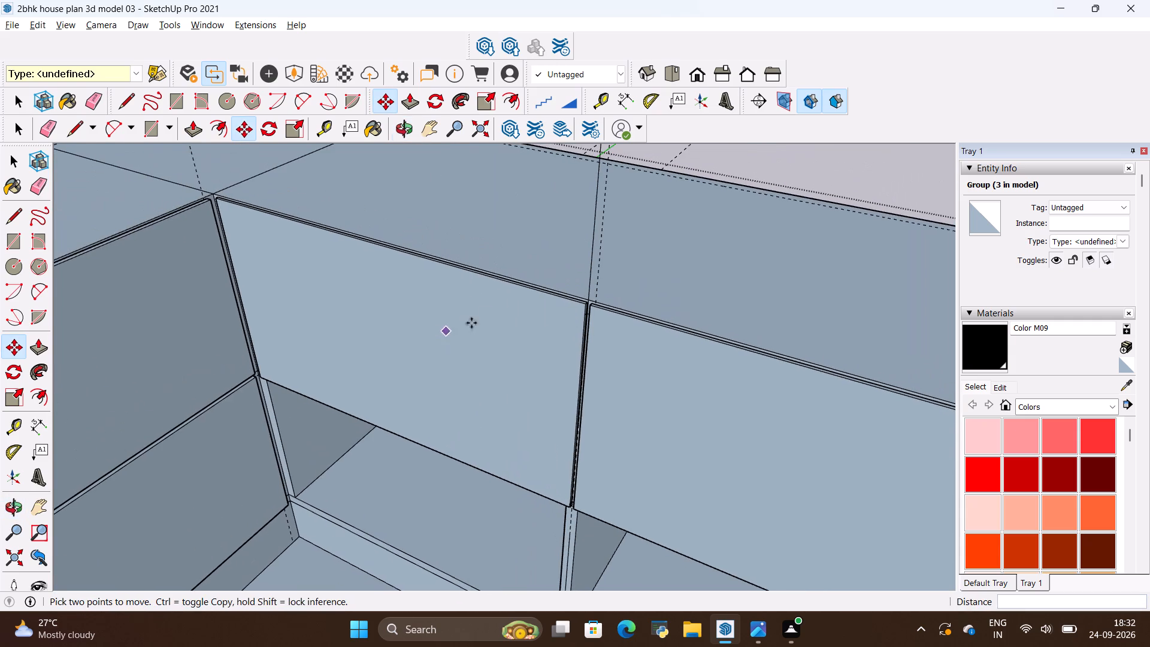
pyautogui.scroll(16, 606, 293)
pyautogui.scroll(3, 555, 315)
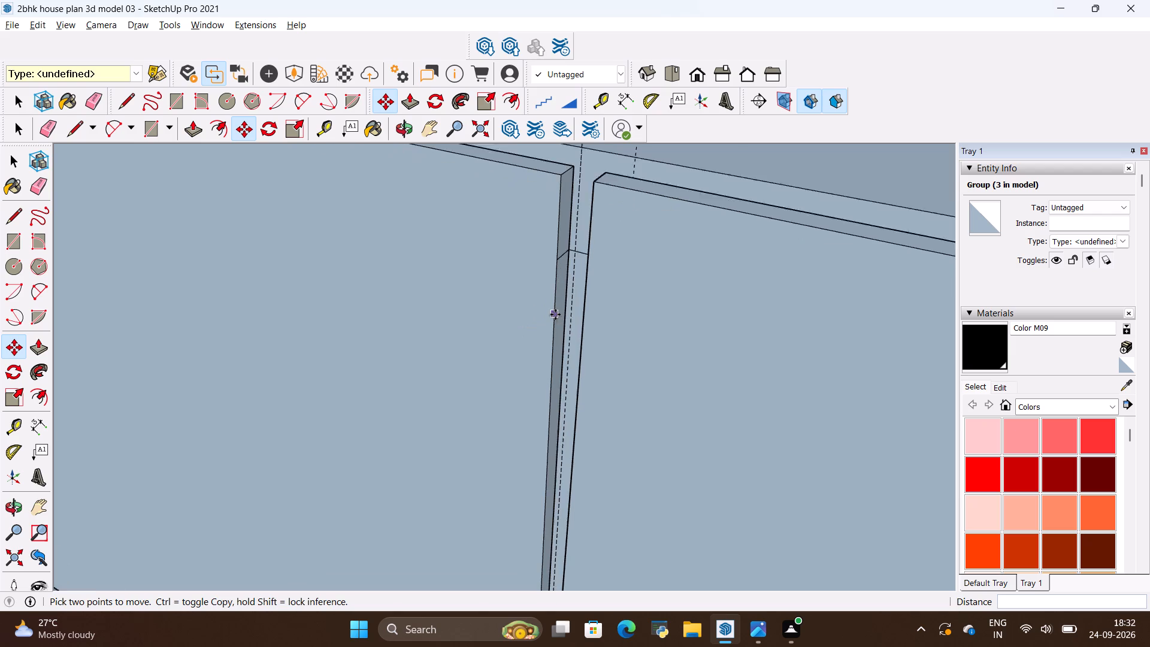
pyautogui.scroll(1, 557, 313)
pyautogui.scroll(-5, 557, 313)
pyautogui.moveTo(557, 313); pyautogui.dragTo(760, 308, button='middle')
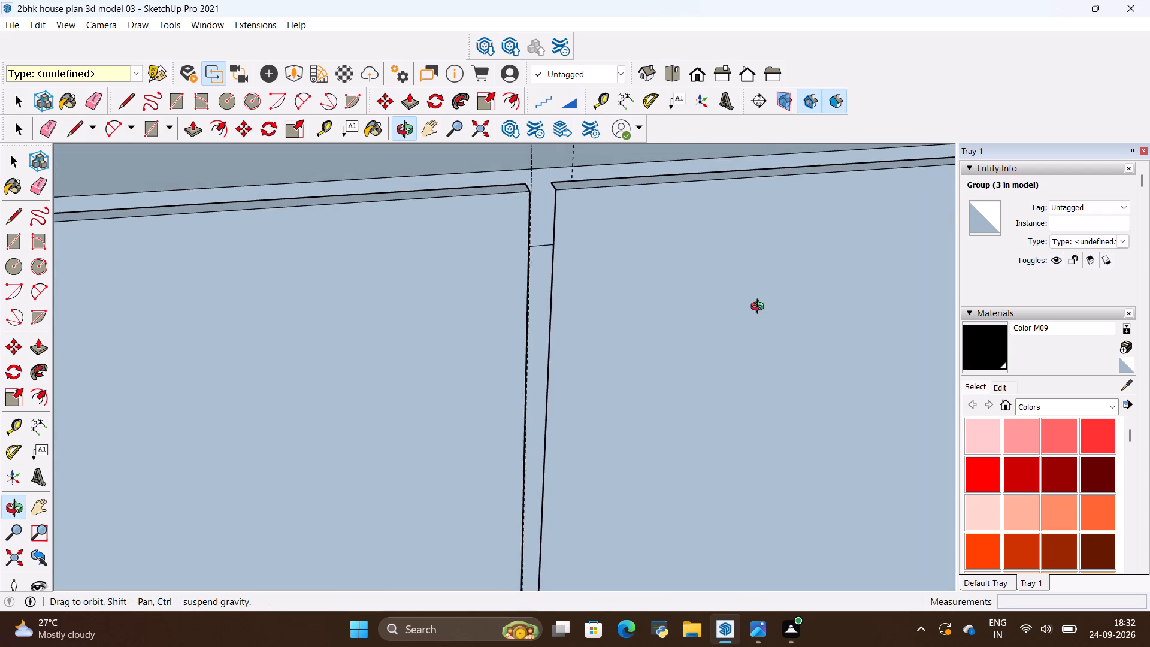
pyautogui.moveTo(760, 308); pyautogui.dragTo(678, 298, button='middle')
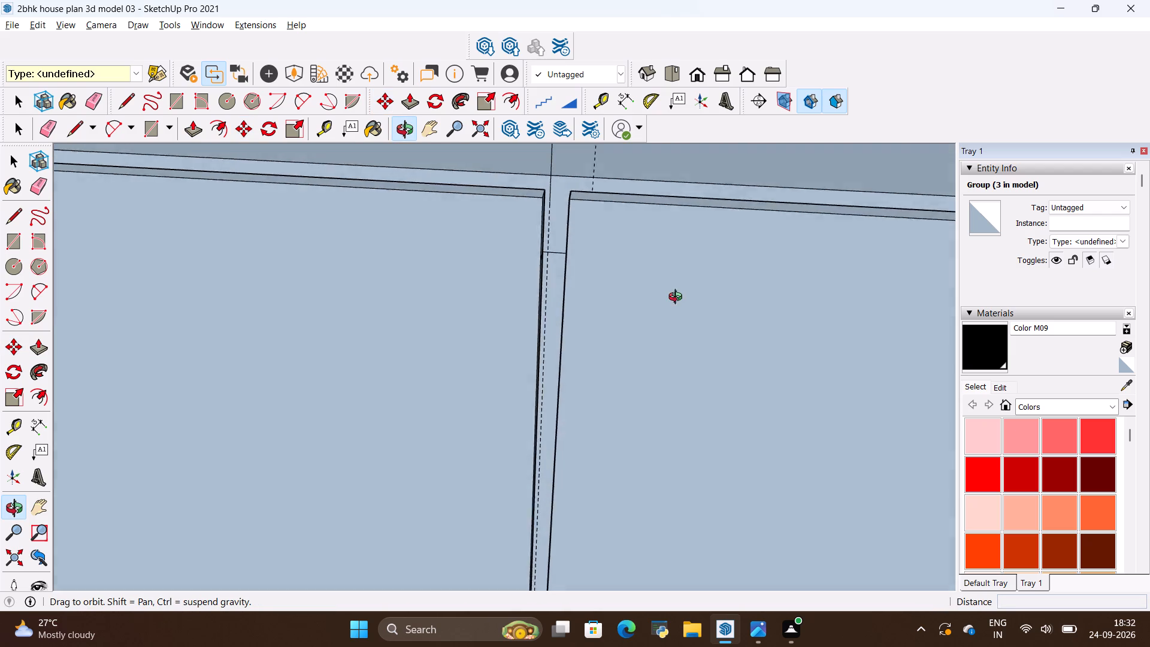
pyautogui.moveTo(678, 298); pyautogui.dragTo(679, 286, button='middle')
pyautogui.scroll(-9, 678, 286)
pyautogui.scroll(4, 628, 230)
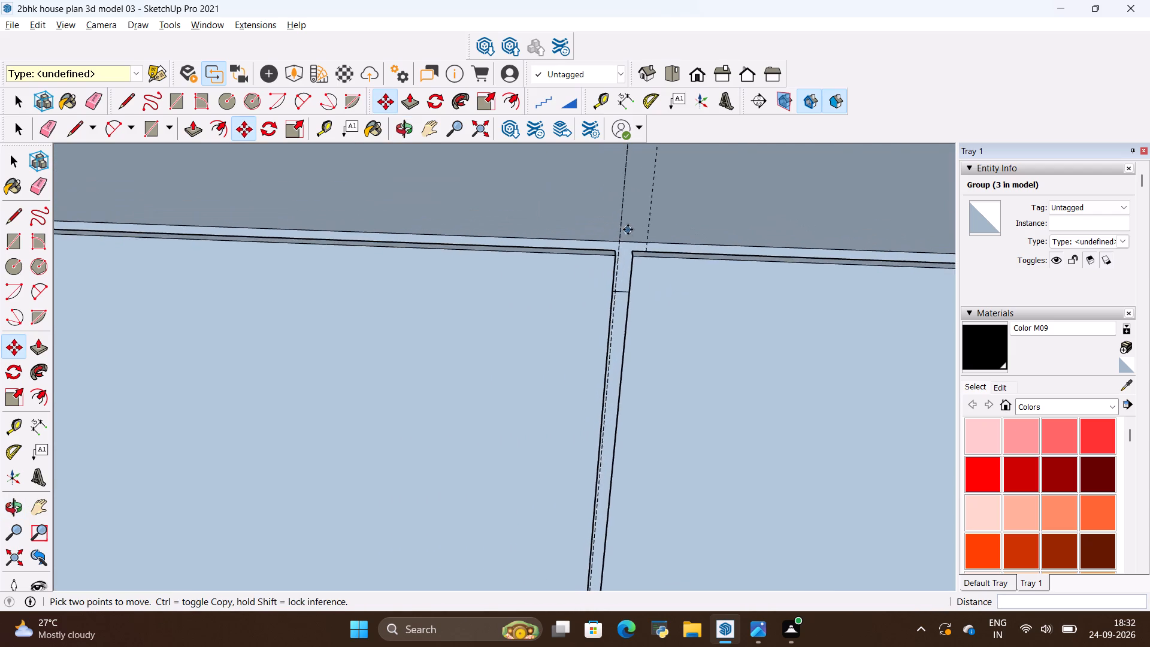
pyautogui.scroll(5, 628, 229)
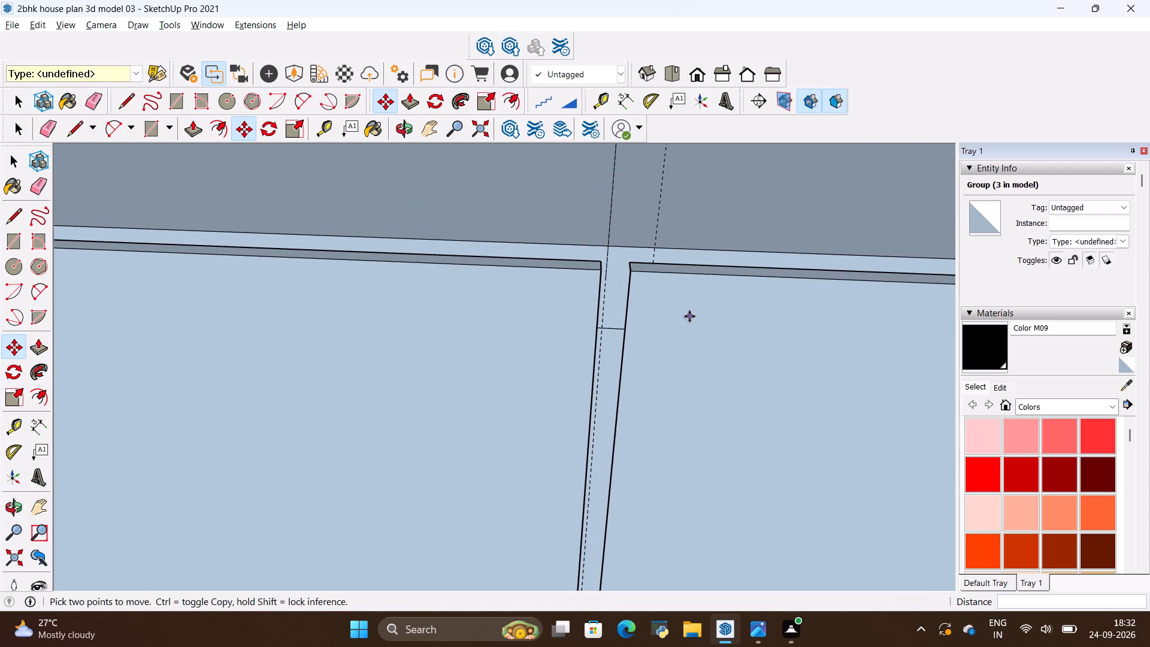
pyautogui.scroll(-10, 637, 312)
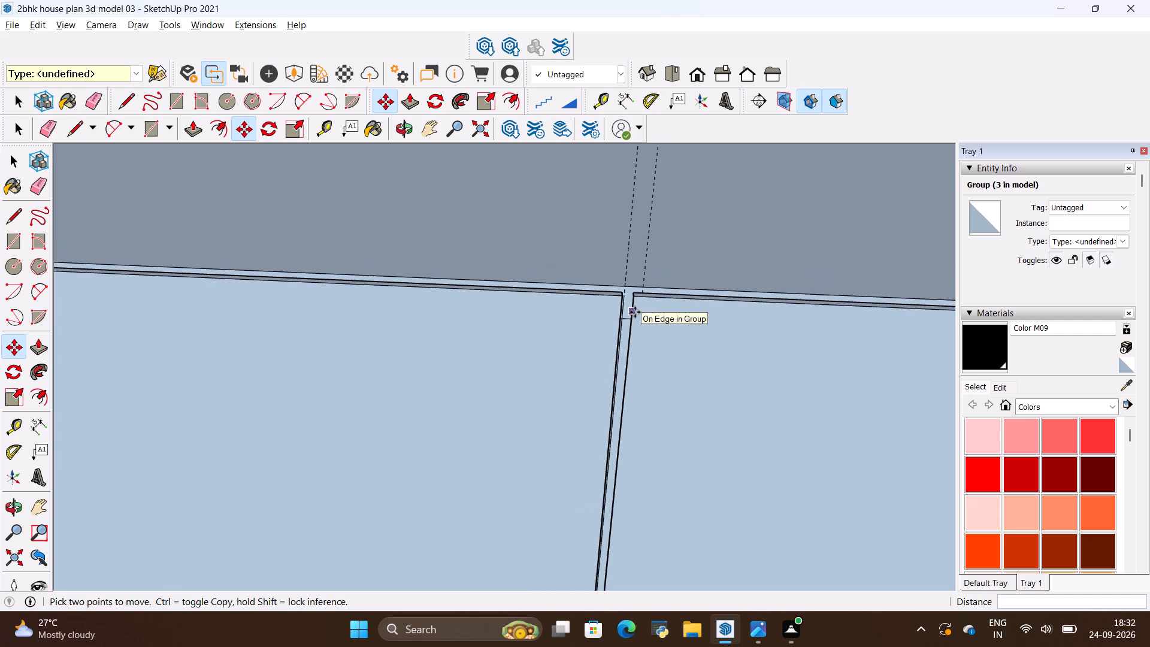
pyautogui.scroll(19, 627, 301)
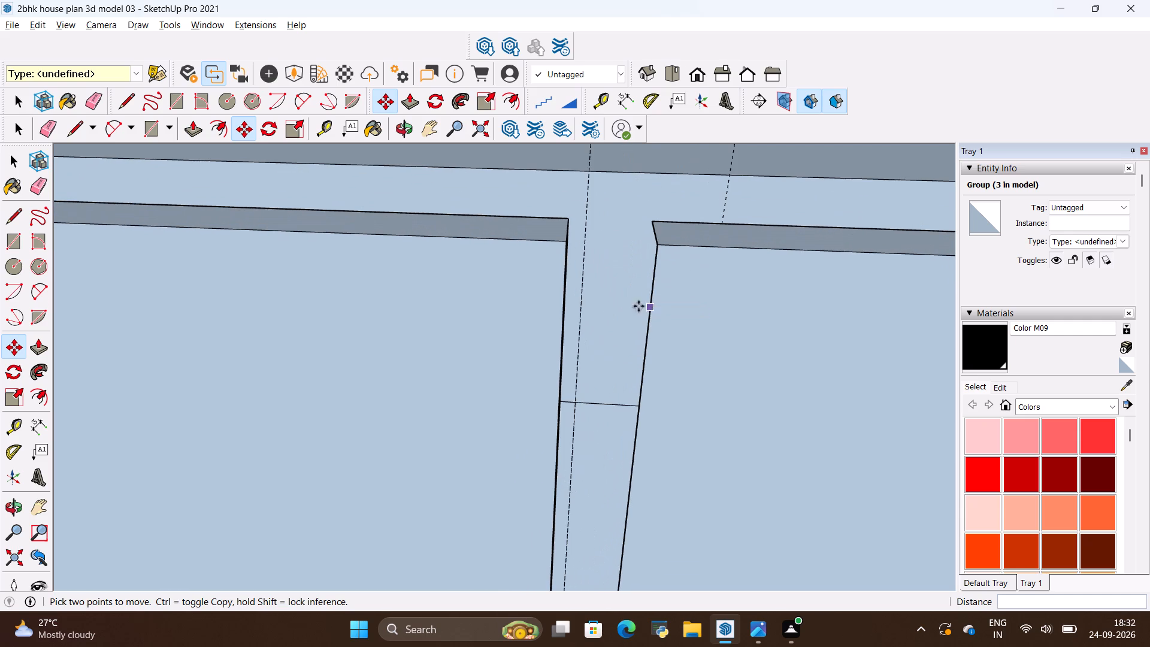
# Move the second upper-row shutter about 3/16" along the cabinet run toward the first shutter, from its upper back corner.
pyautogui.press('space')
pyautogui.click(709, 313)
pyautogui.scroll(4, 652, 230)
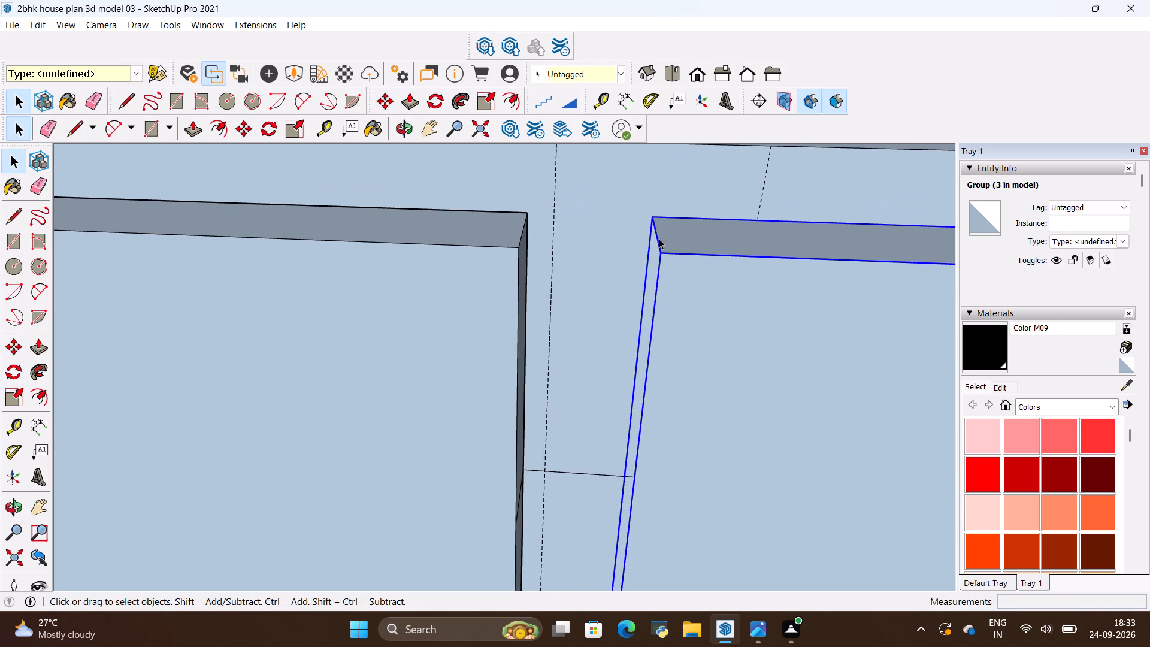
pyautogui.press('m')
pyautogui.click(653, 213)
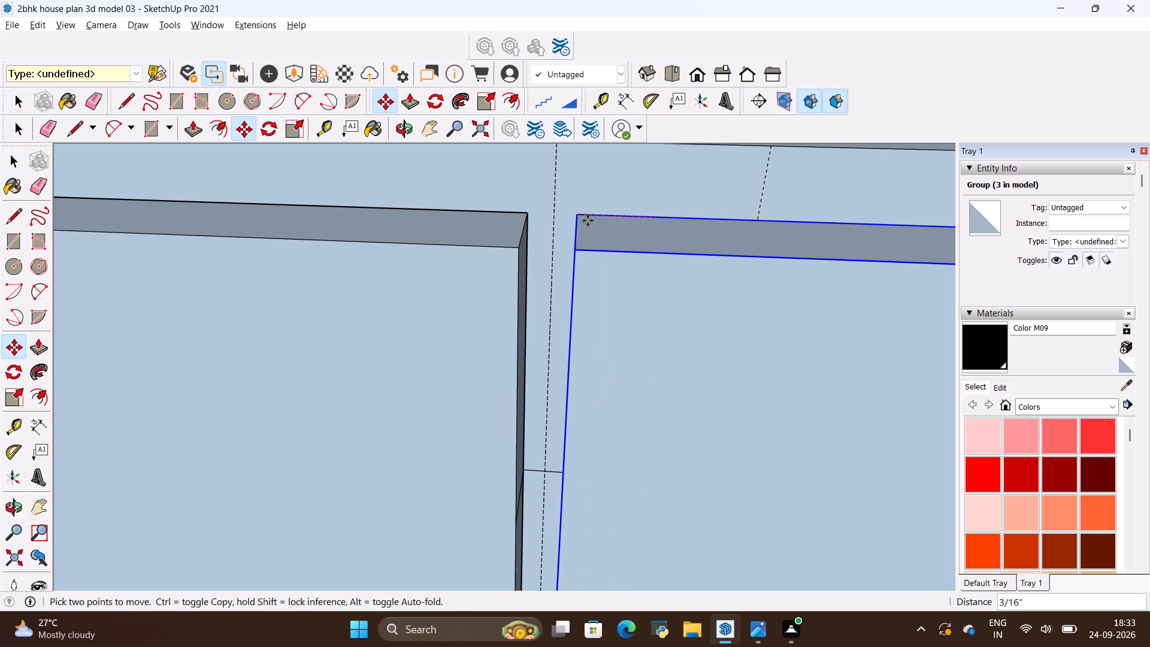
pyautogui.scroll(2, 574, 225)
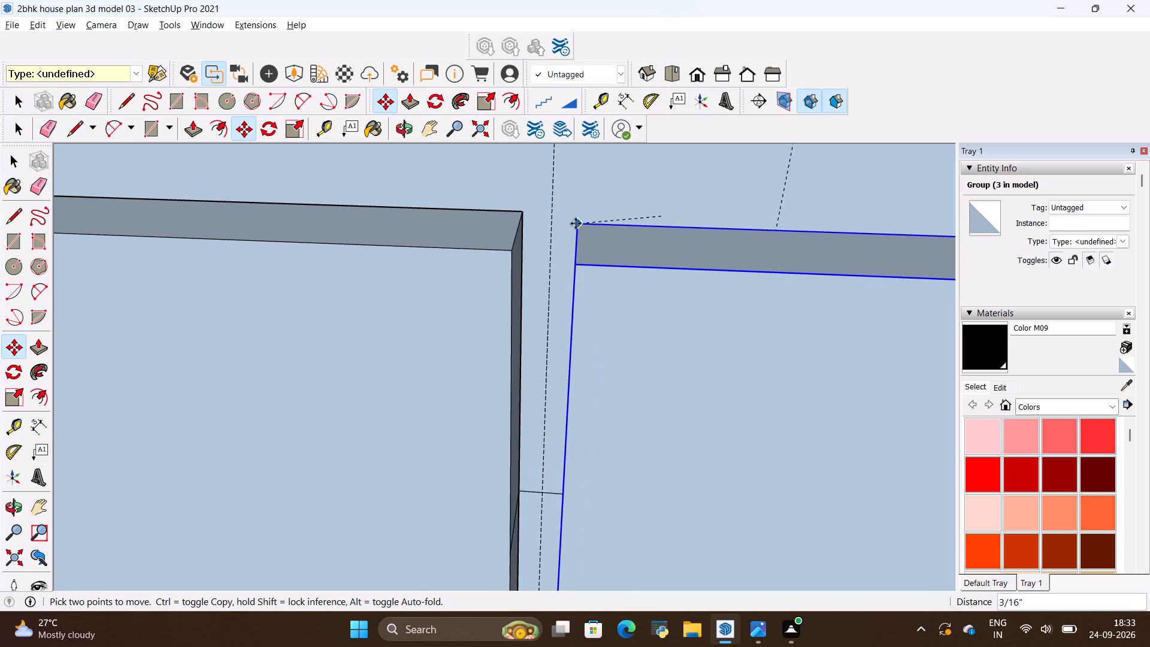
pyautogui.scroll(1, 576, 223)
pyautogui.click(583, 217)
# Open the second shutter's group for editing and erase the stray line across its thin side face toward the third shutter.
pyautogui.scroll(-8, 407, 258)
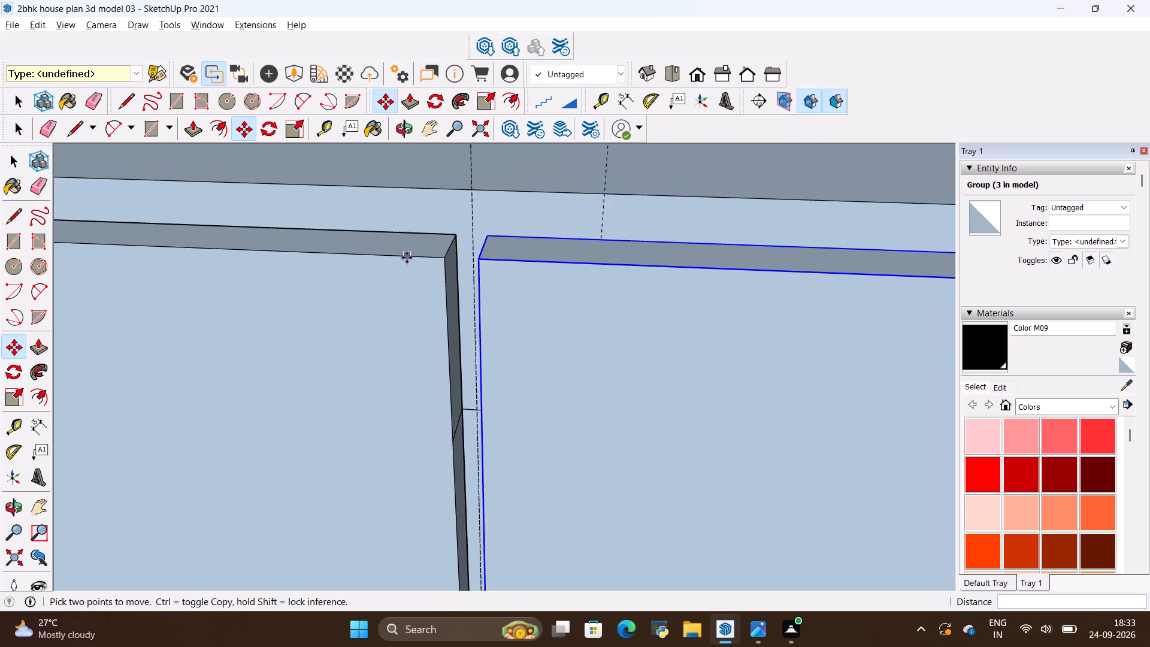
pyautogui.scroll(-20, 407, 258)
pyautogui.scroll(-20, 407, 258)
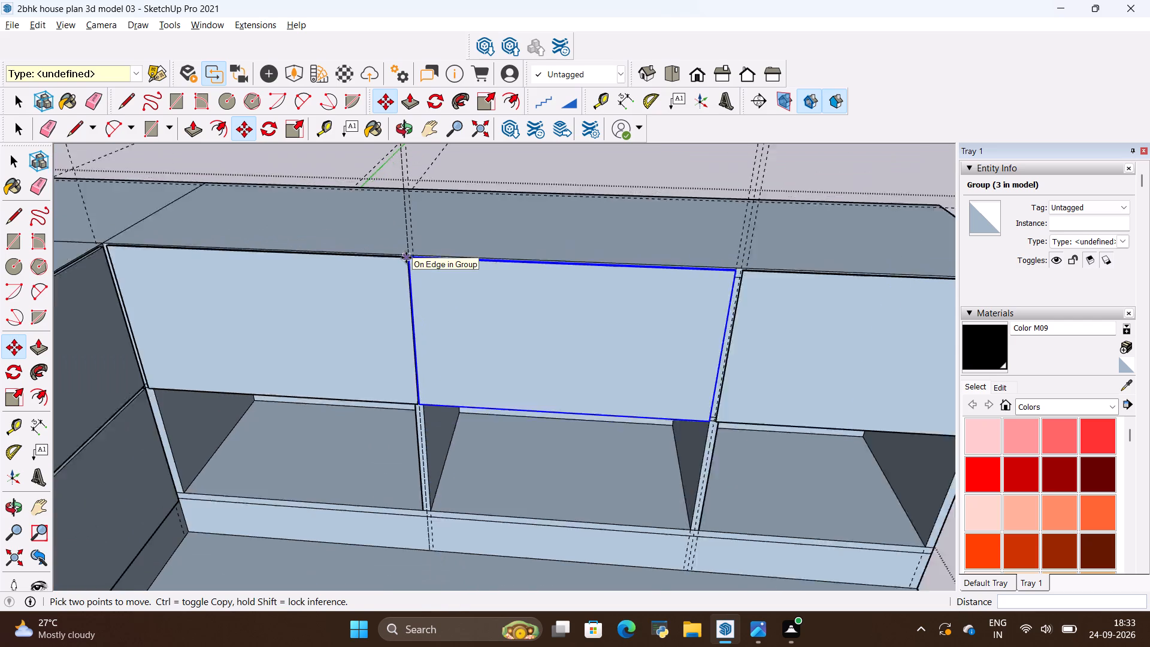
pyautogui.scroll(-1, 406, 258)
pyautogui.scroll(20, 668, 258)
pyautogui.scroll(3, 668, 258)
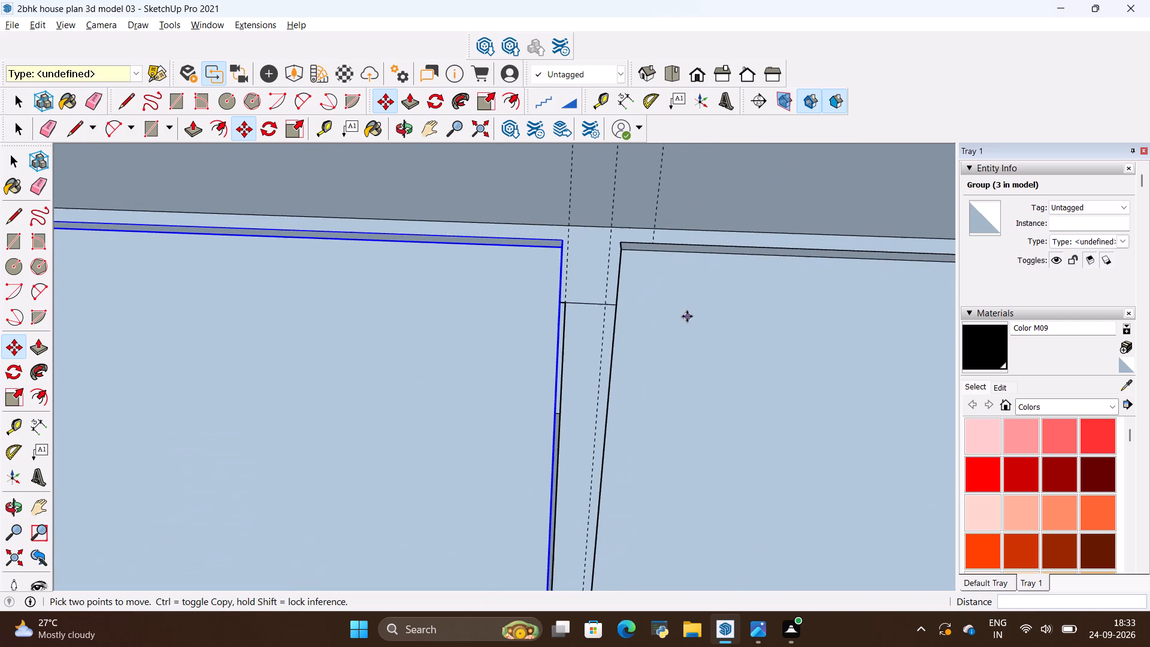
pyautogui.scroll(1, 685, 316)
pyautogui.moveTo(685, 316); pyautogui.dragTo(434, 344, button='middle')
pyautogui.scroll(5, 584, 345)
pyautogui.press('space')
pyautogui.doubleClick(556, 356)
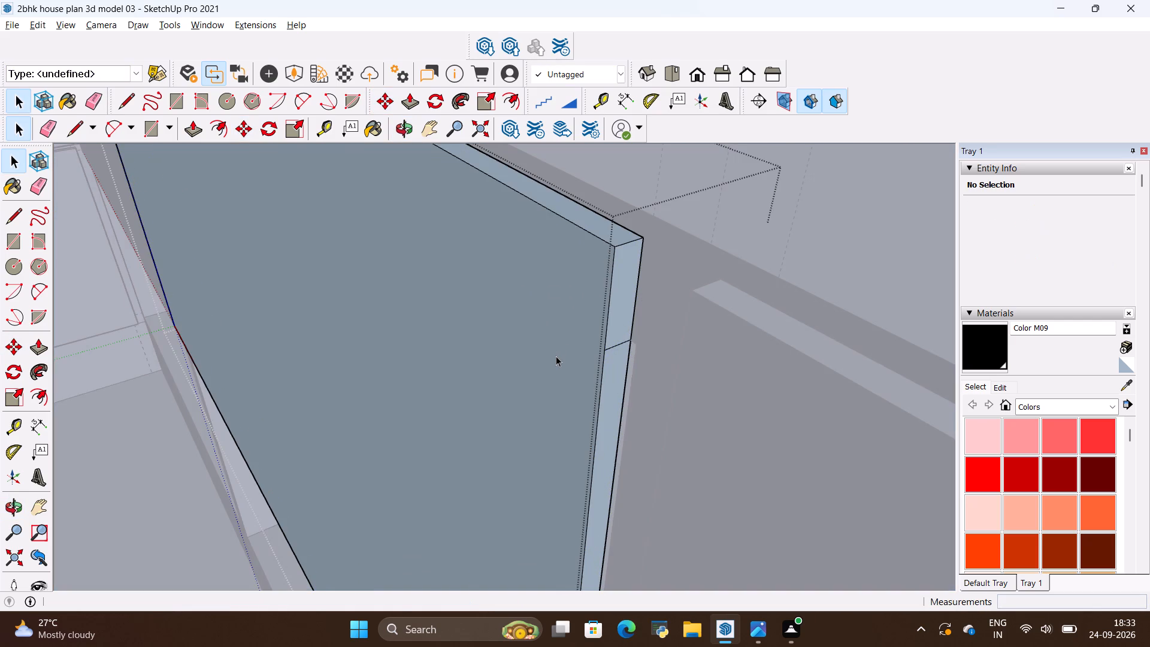
pyautogui.scroll(4, 618, 367)
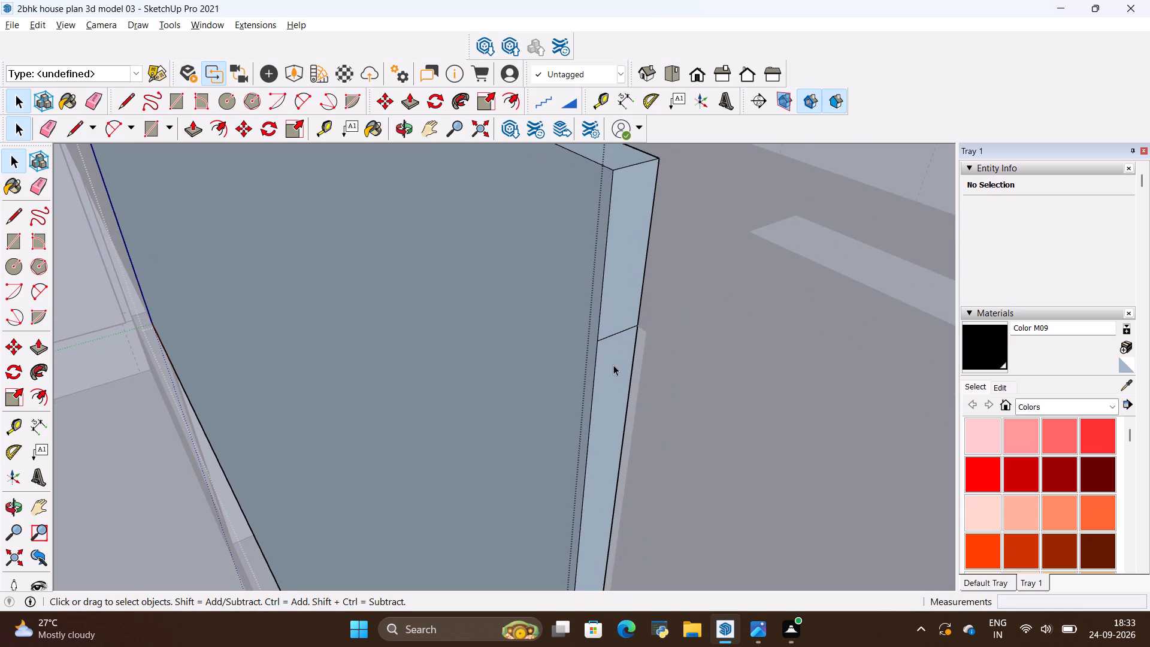
pyautogui.press('e')
pyautogui.moveTo(610, 328); pyautogui.dragTo(618, 367)
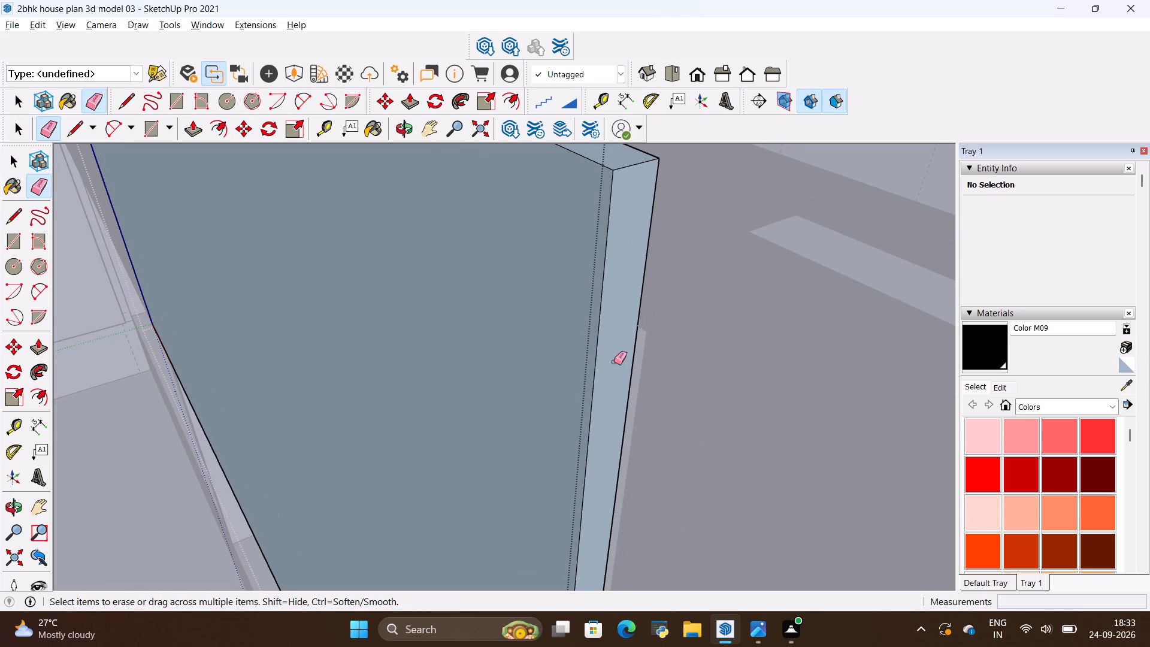
# Push/Pull the second upper-row shutter's thin side face slightly outward toward the third shutter and leave its group.
pyautogui.press('p')
pyautogui.click(609, 308)
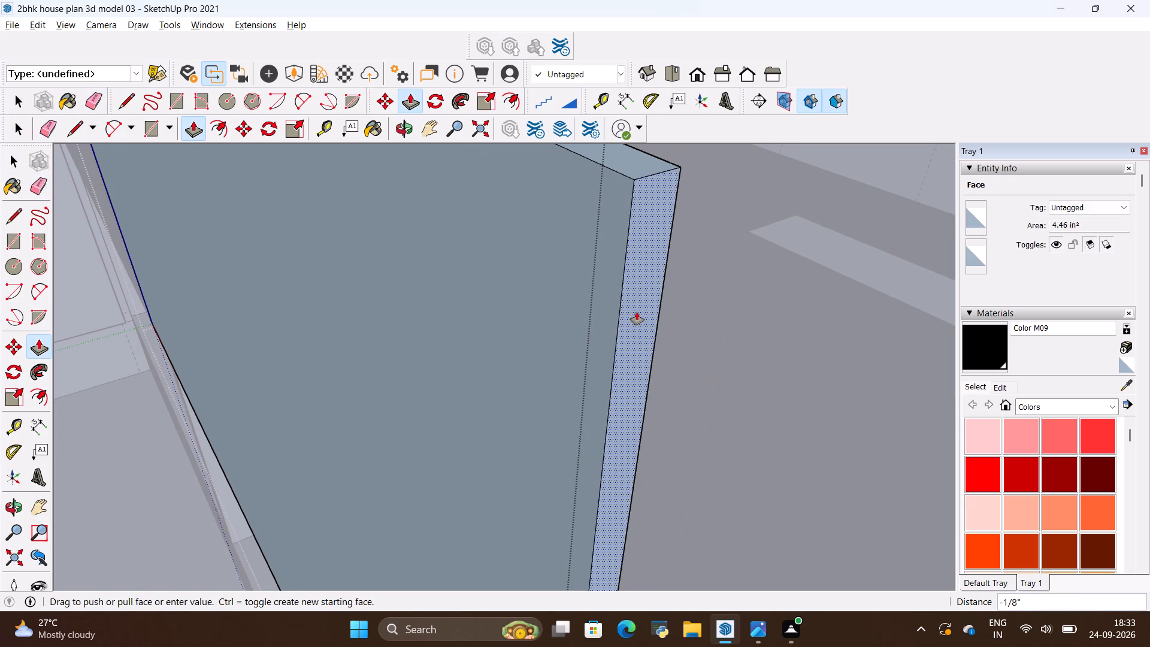
pyautogui.click(640, 312)
pyautogui.press('space')
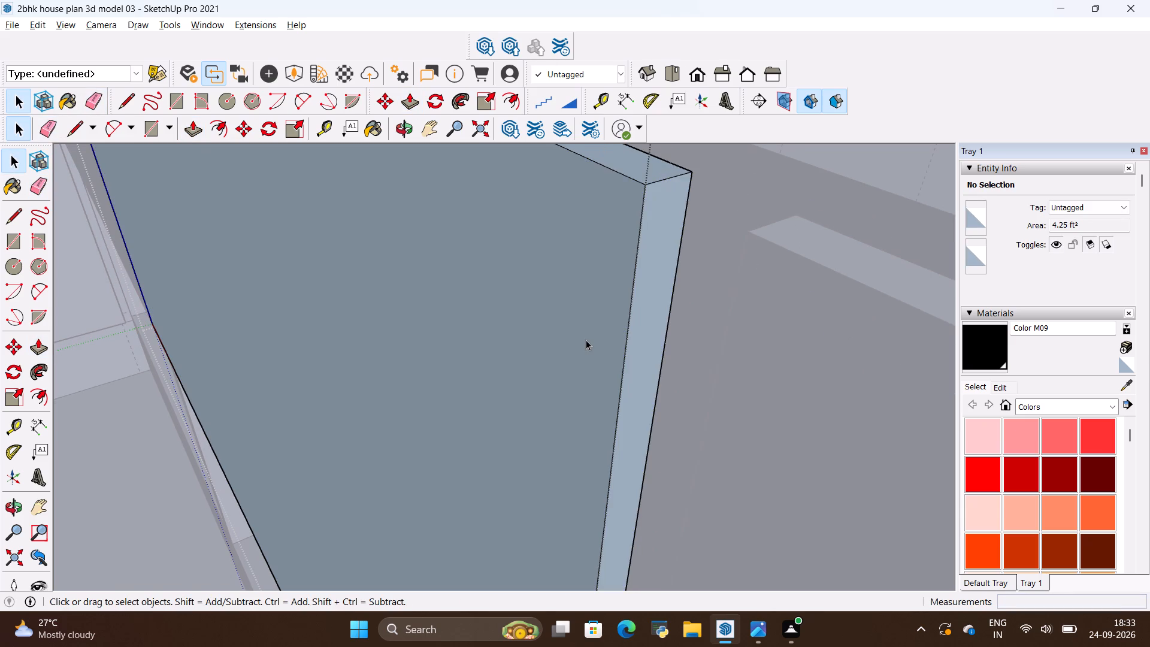
pyautogui.click(707, 274)
pyautogui.press('space')
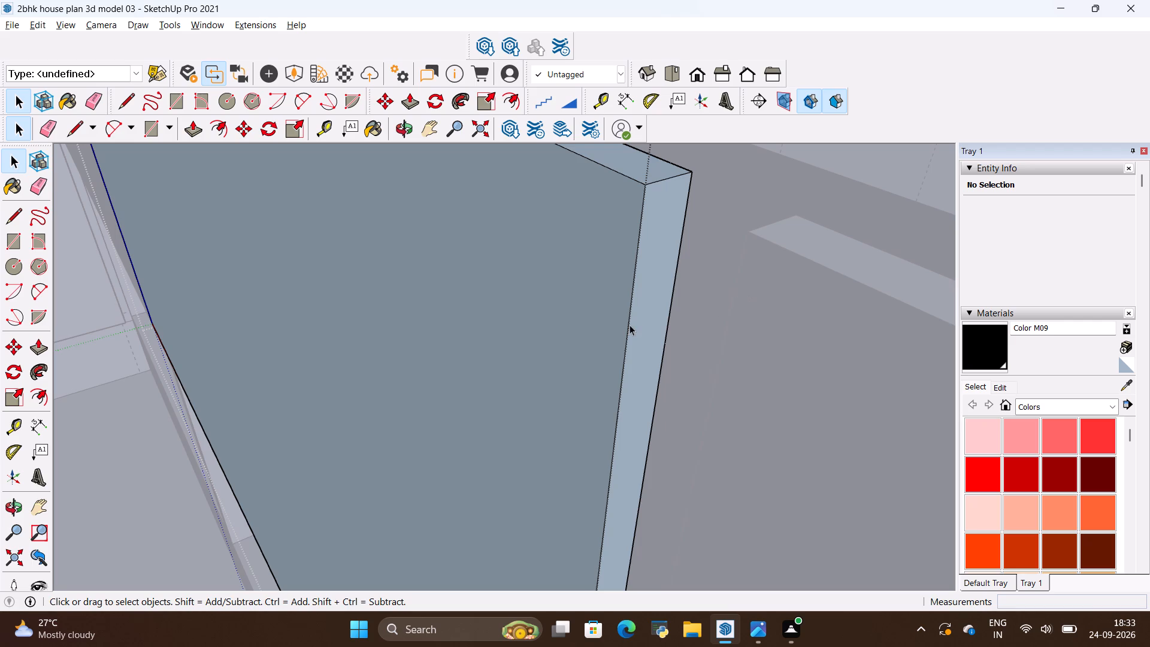
pyautogui.click(630, 325)
pyautogui.click(746, 317)
pyautogui.scroll(-11, 753, 315)
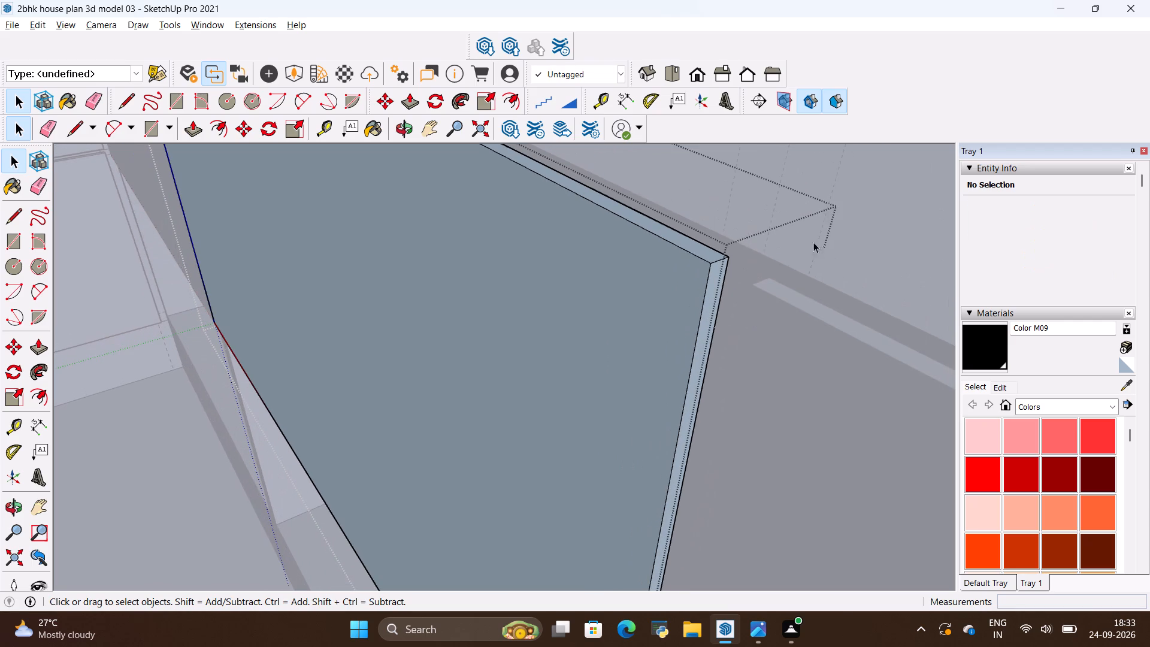
pyautogui.click(868, 190)
# Move the second upper-row shutter slightly along the cabinet run toward the third shutter, from its upper back corner.
pyautogui.scroll(4, 699, 311)
pyautogui.scroll(1, 752, 258)
pyautogui.moveTo(752, 258); pyautogui.dragTo(851, 320, button='middle')
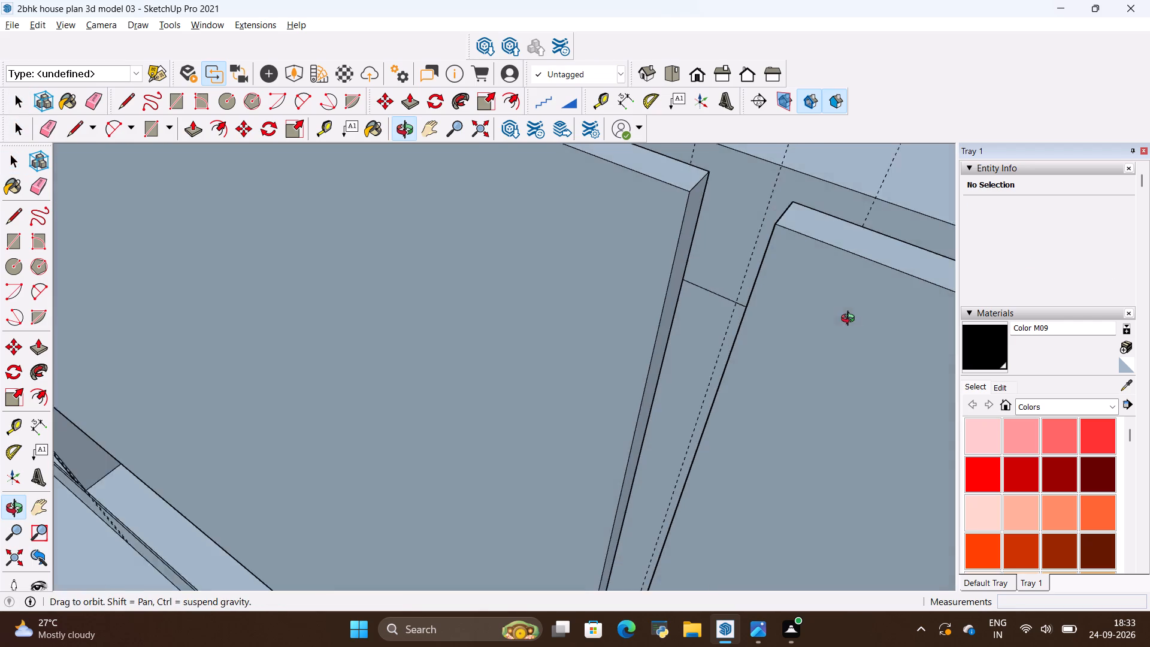
pyautogui.moveTo(851, 320); pyautogui.dragTo(855, 315, button='middle')
pyautogui.scroll(-6, 749, 322)
pyautogui.middleClick(679, 337)
pyautogui.scroll(-2, 679, 340)
pyautogui.moveTo(671, 343); pyautogui.dragTo(771, 325, button='middle')
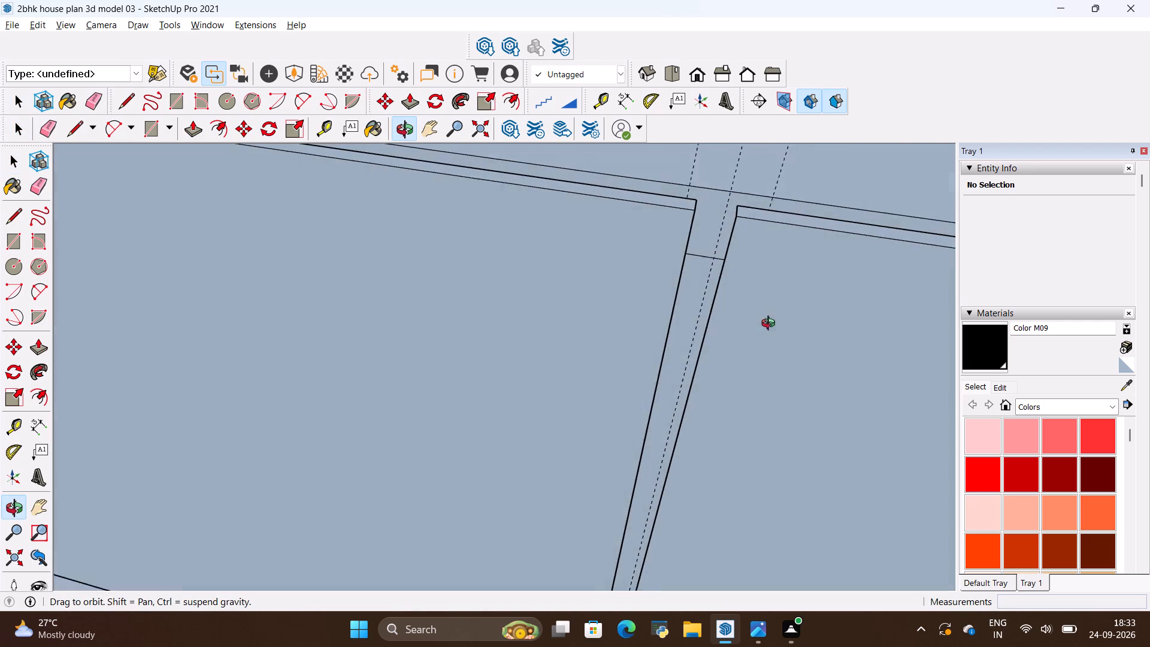
pyautogui.moveTo(771, 325); pyautogui.dragTo(772, 318, button='middle')
pyautogui.scroll(-4, 742, 315)
pyautogui.scroll(8, 709, 261)
pyautogui.scroll(-2, 716, 312)
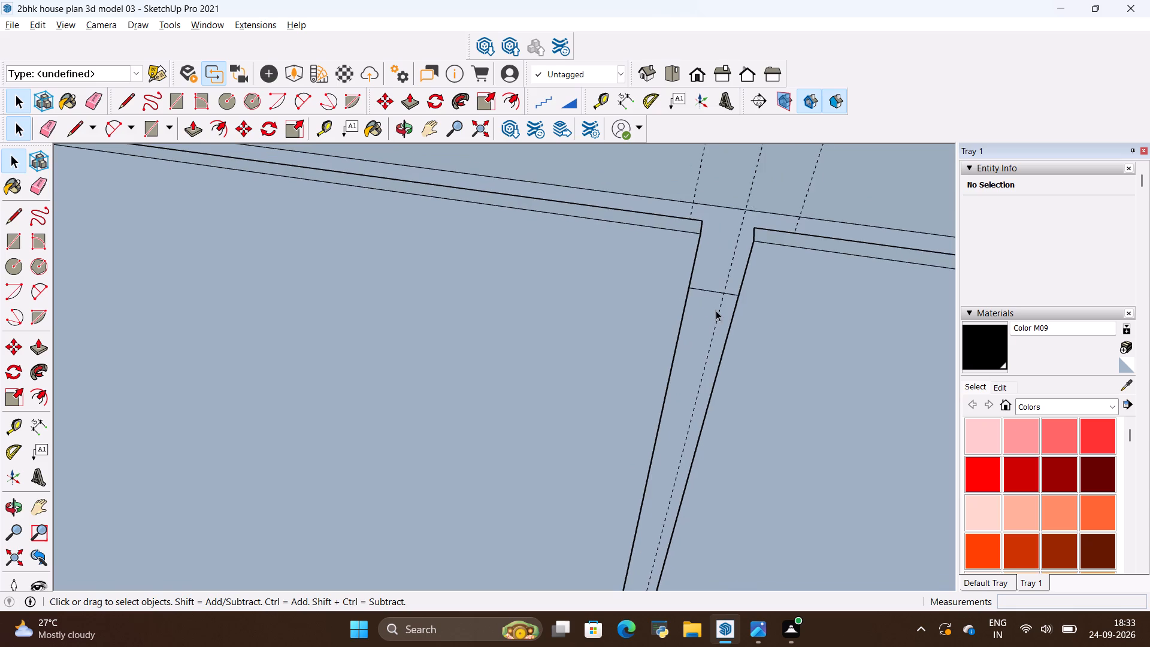
pyautogui.moveTo(716, 310); pyautogui.dragTo(636, 343, button='middle')
pyautogui.click(633, 344)
pyautogui.scroll(5, 685, 284)
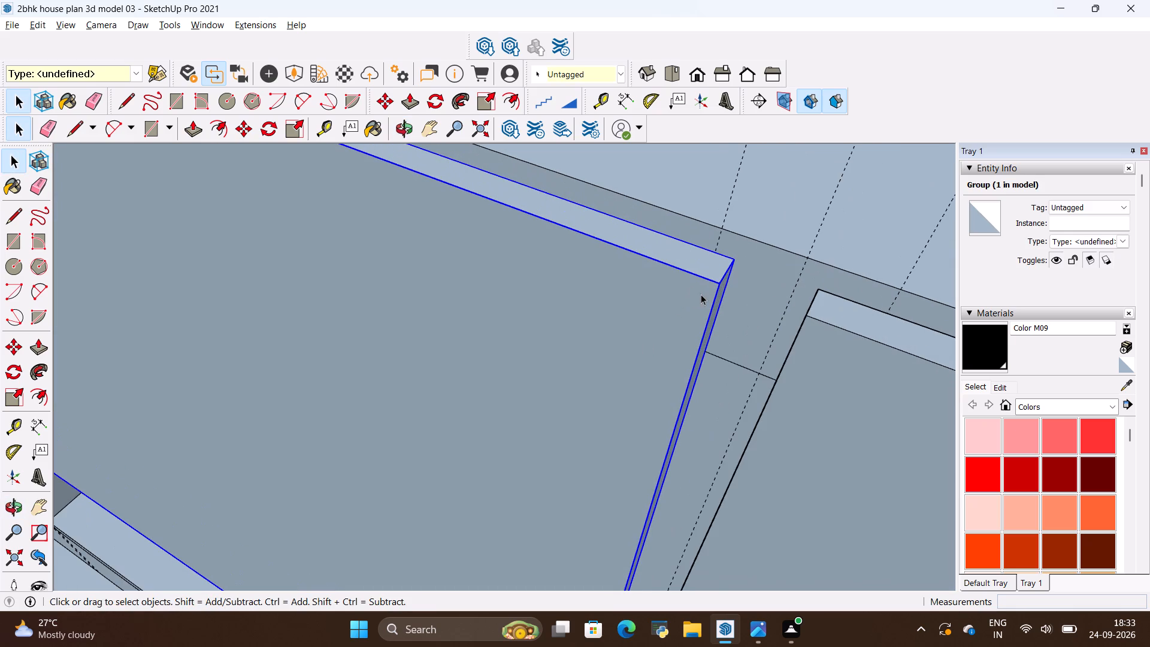
pyautogui.press('m')
pyautogui.scroll(4, 716, 285)
pyautogui.click(746, 245)
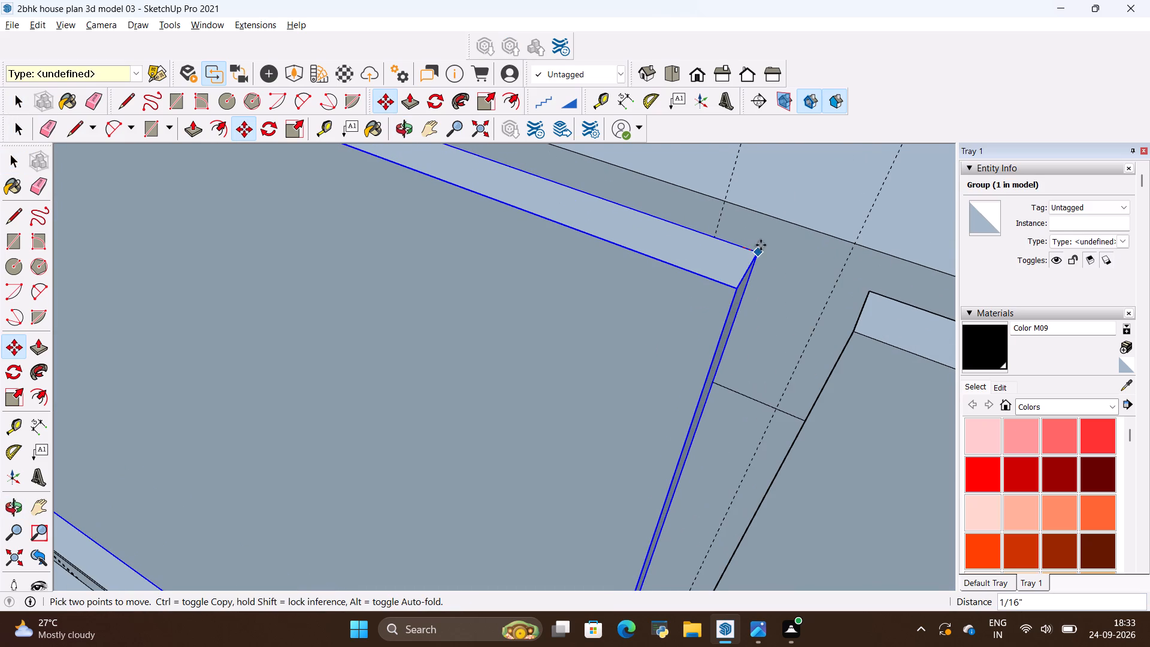
pyautogui.click(773, 249)
# Examine the lower corner of the joint between the second and third upper-row shutters, in front of the divider's centre guide line.
pyautogui.scroll(-15, 562, 364)
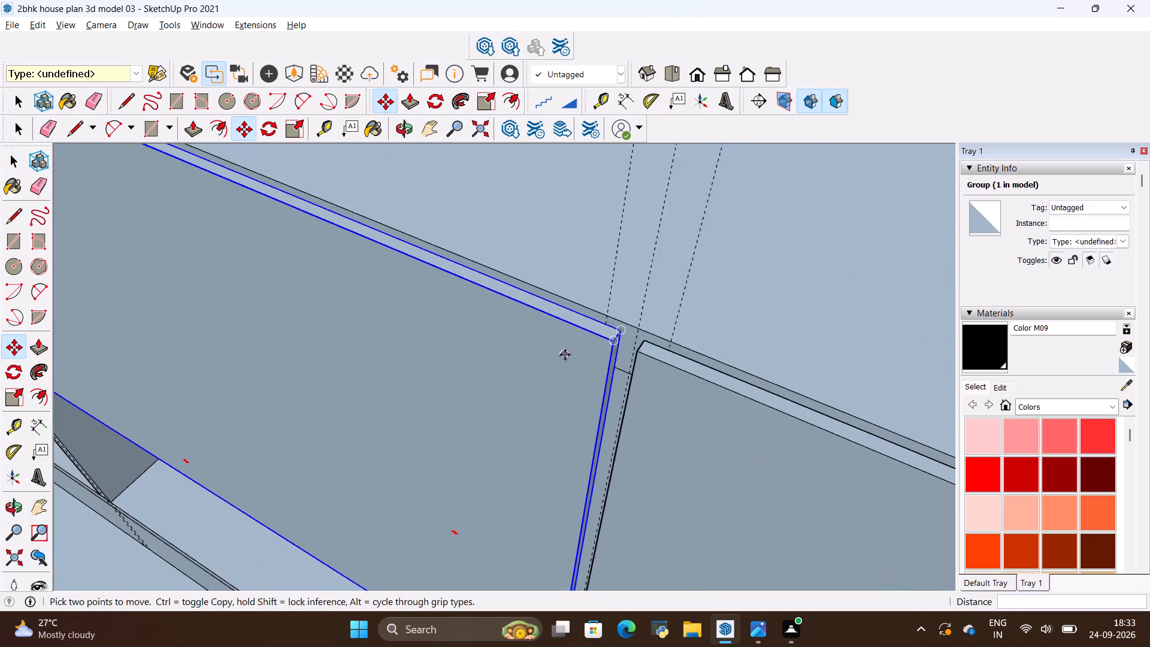
pyautogui.scroll(-15, 565, 355)
pyautogui.moveTo(547, 466); pyautogui.dragTo(652, 330, button='middle')
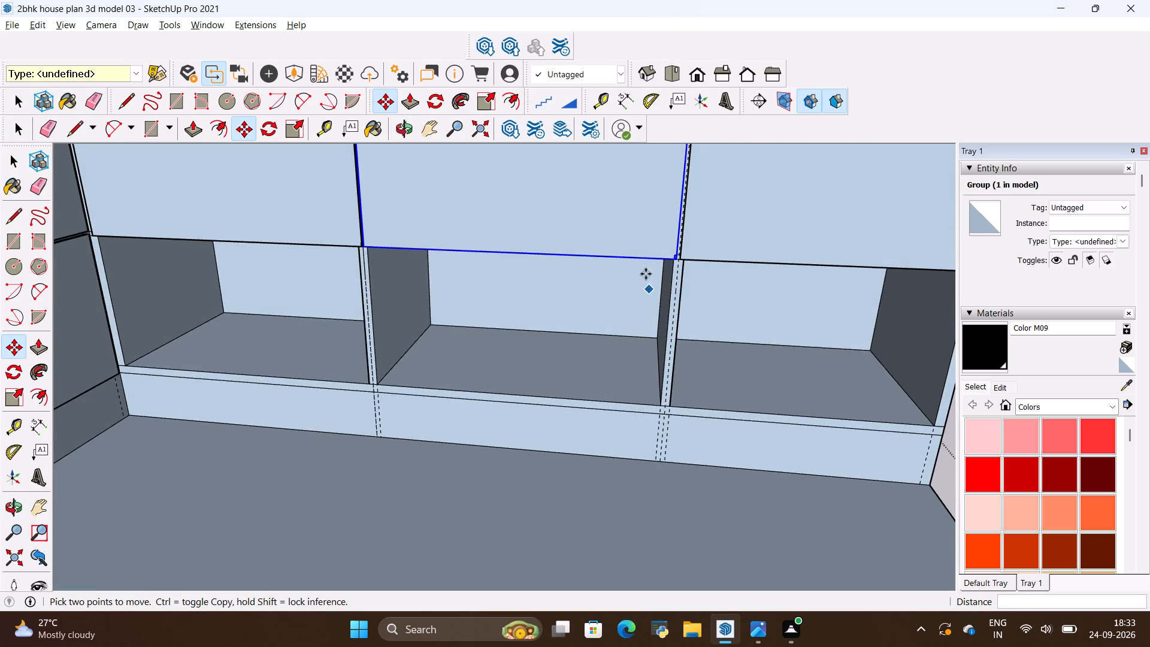
pyautogui.scroll(10, 625, 255)
pyautogui.moveTo(813, 492); pyautogui.dragTo(785, 453, button='middle')
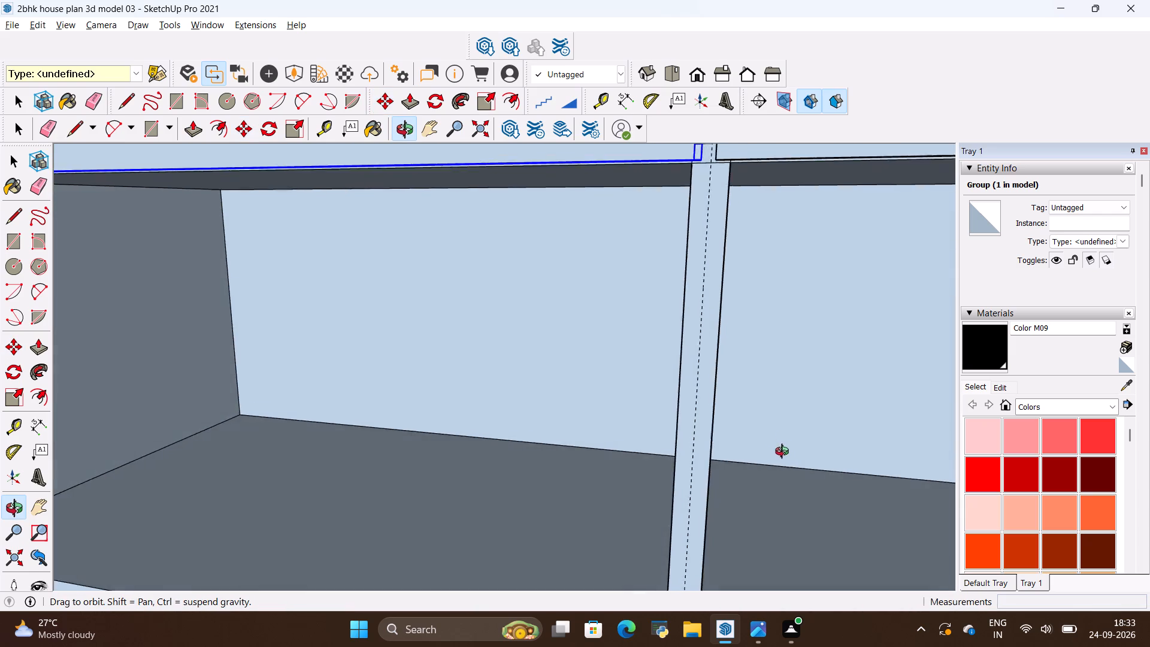
pyautogui.moveTo(785, 453); pyautogui.dragTo(792, 476, button='middle')
pyautogui.press('space')
pyautogui.click(742, 317)
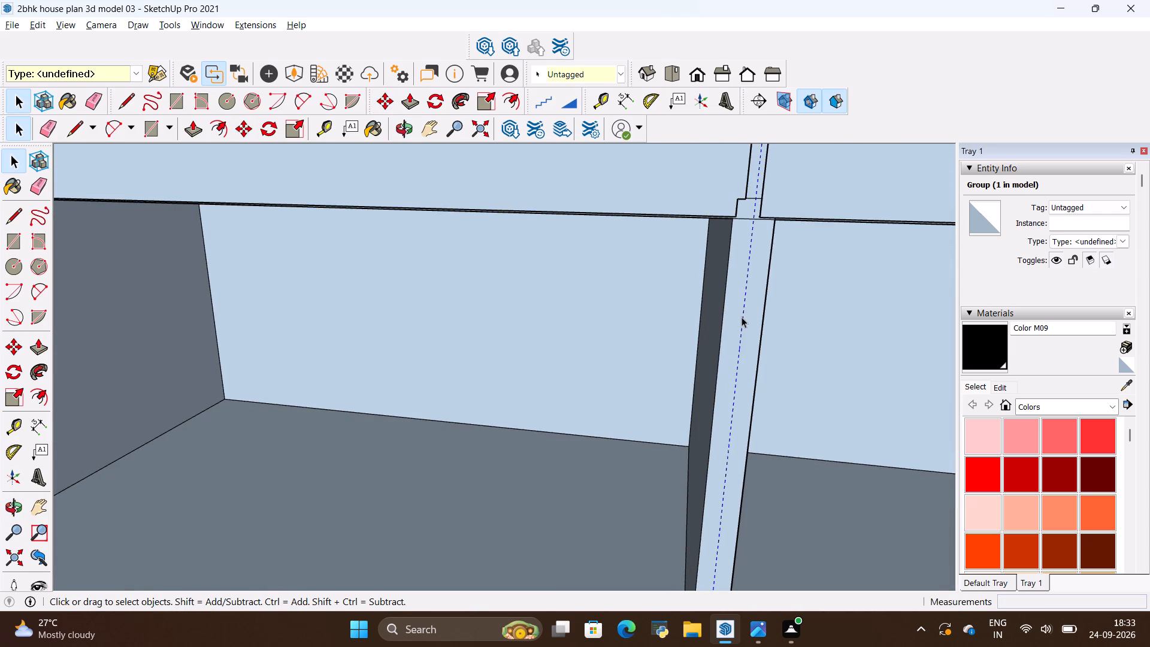
pyautogui.scroll(12, 713, 183)
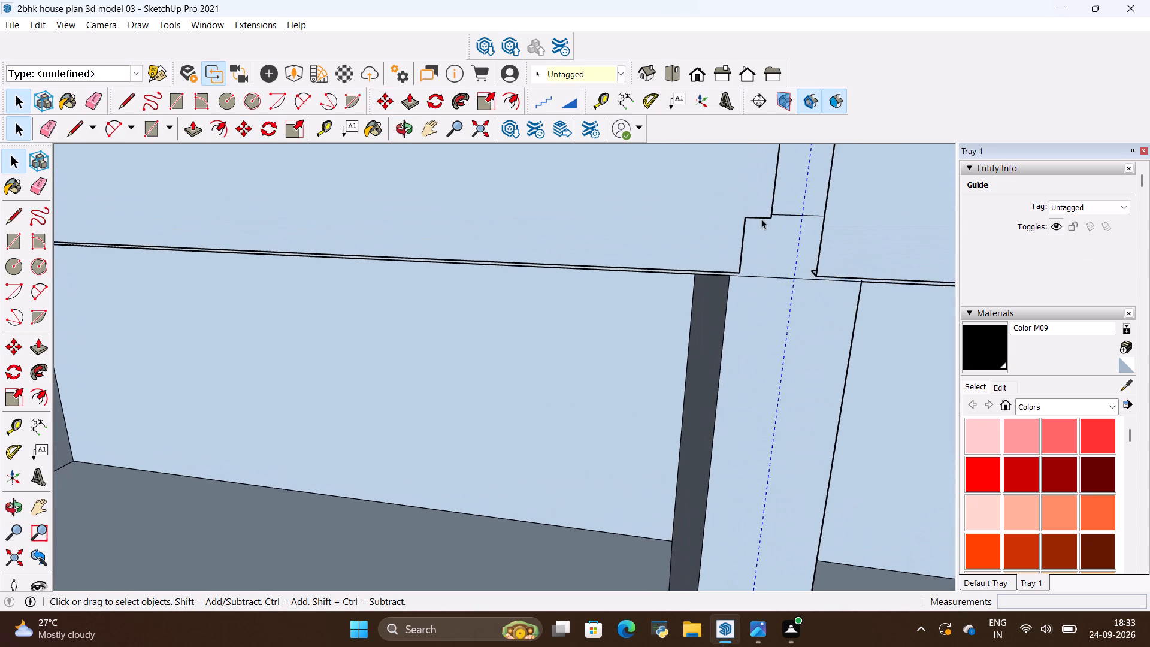
pyautogui.scroll(8, 761, 219)
pyautogui.moveTo(797, 375); pyautogui.dragTo(538, 340, button='middle')
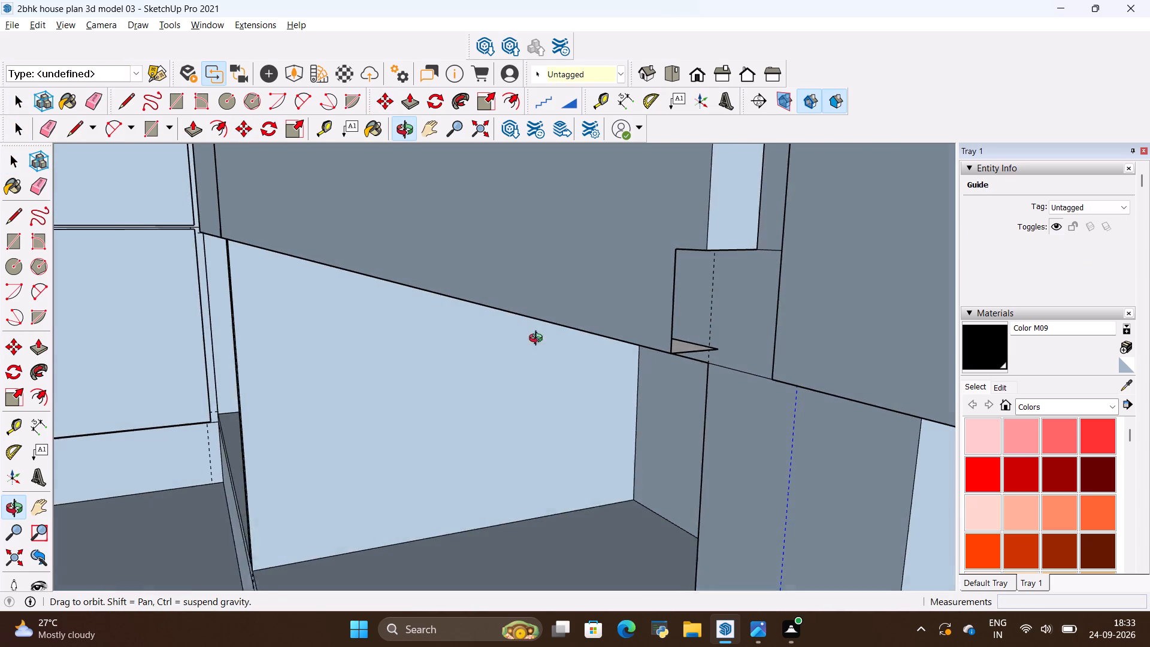
pyautogui.moveTo(538, 340); pyautogui.dragTo(537, 339, button='middle')
pyautogui.scroll(4, 706, 277)
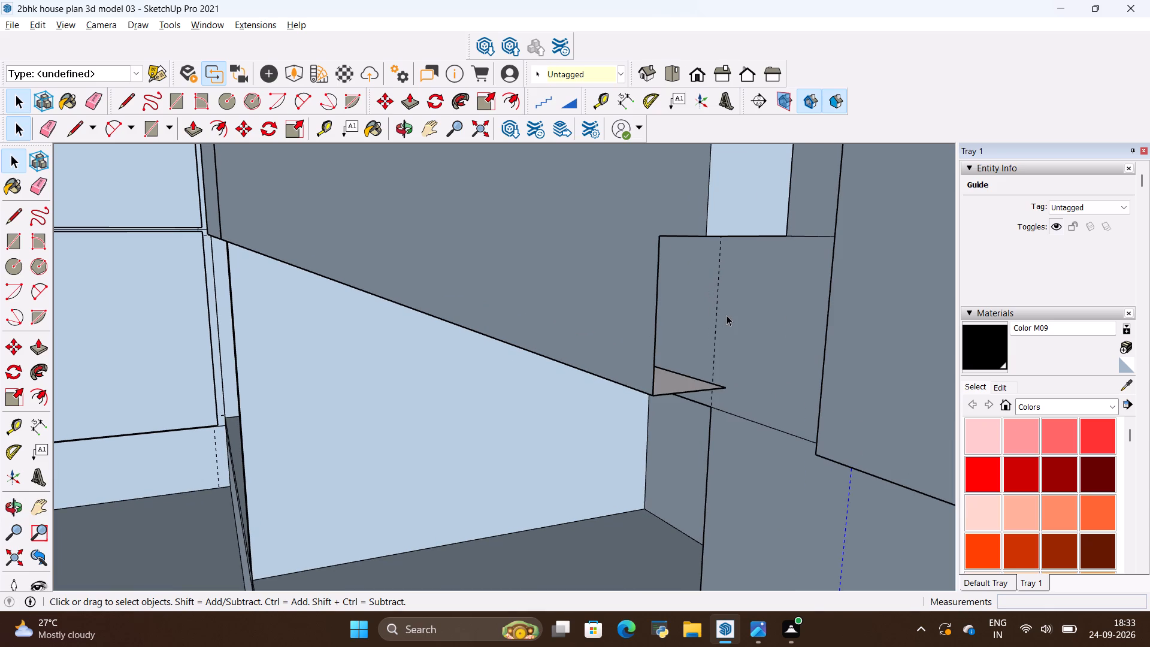
# Open the second shutter's group and Push/Pull the notch's small underside face down about 7/16" to the shutter's bottom edge.
pyautogui.press('space')
pyautogui.doubleClick(543, 307)
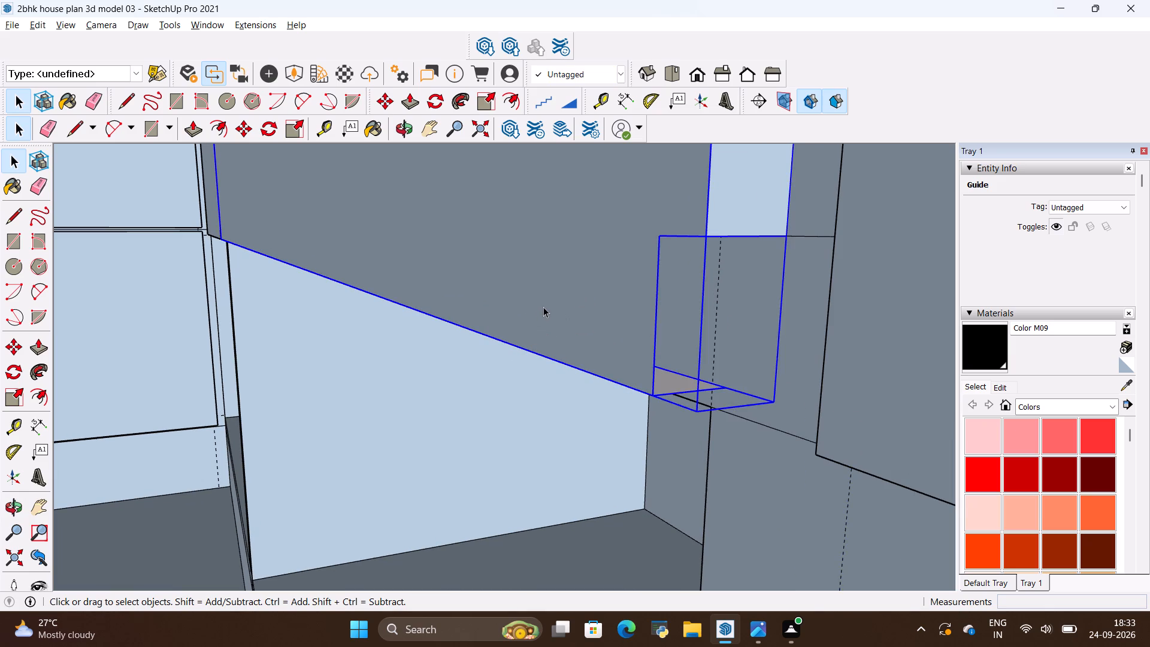
pyautogui.scroll(4, 724, 336)
pyautogui.moveTo(724, 347); pyautogui.dragTo(721, 342, button='middle')
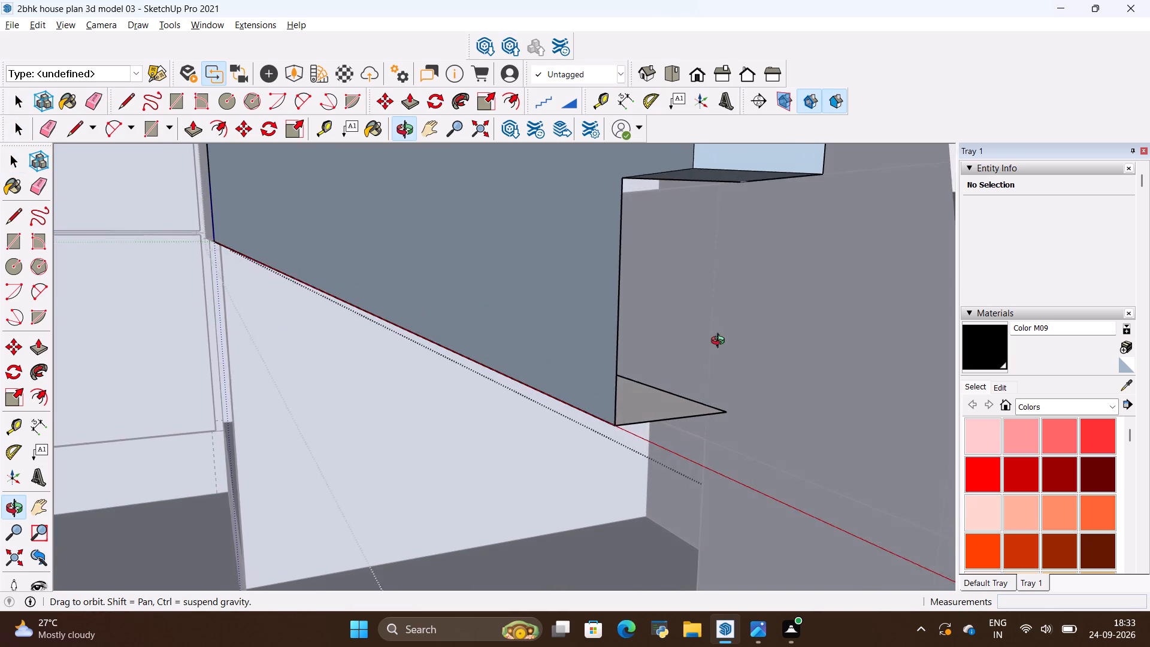
pyautogui.moveTo(721, 342); pyautogui.dragTo(668, 232, button='middle')
pyautogui.press('p')
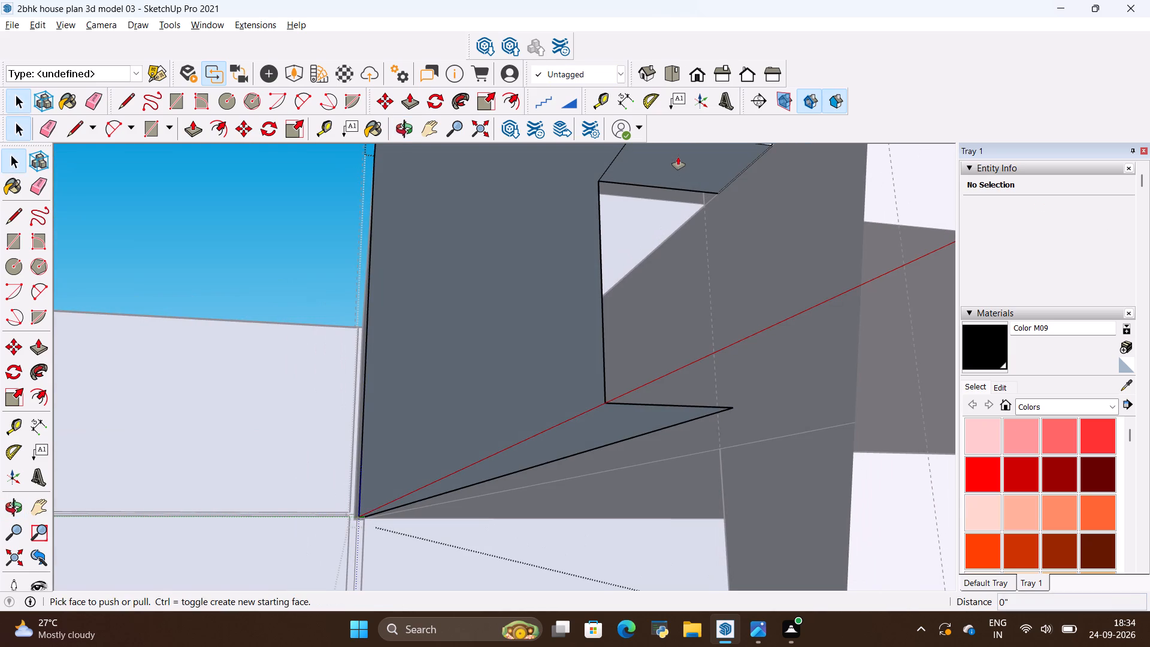
pyautogui.click(678, 157)
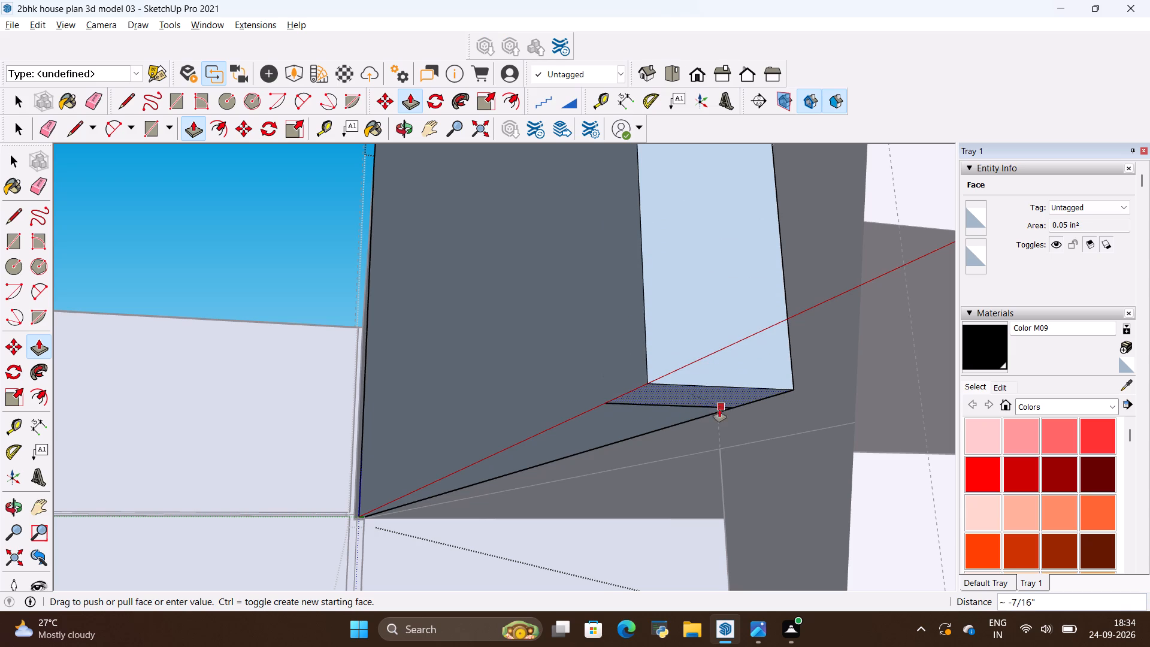
pyautogui.click(601, 437)
pyautogui.scroll(7, 625, 408)
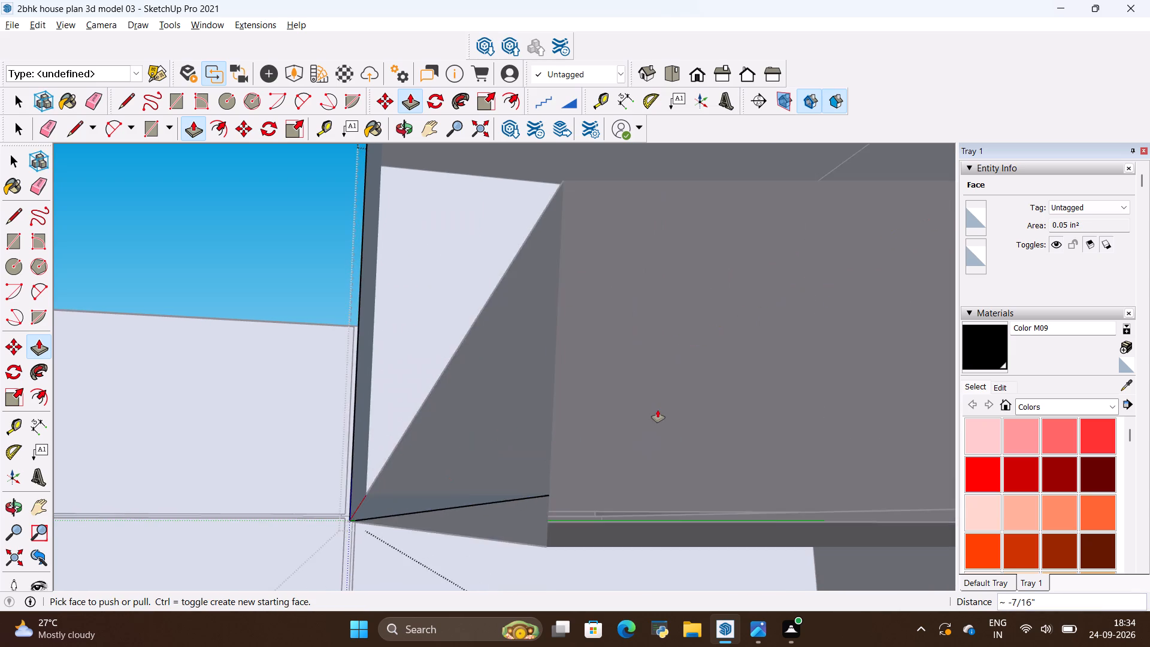
# Erase the leftover line across the second shutter's bottom face near its filled corner.
pyautogui.scroll(-9, 658, 410)
pyautogui.moveTo(652, 413); pyautogui.dragTo(694, 312, button='middle')
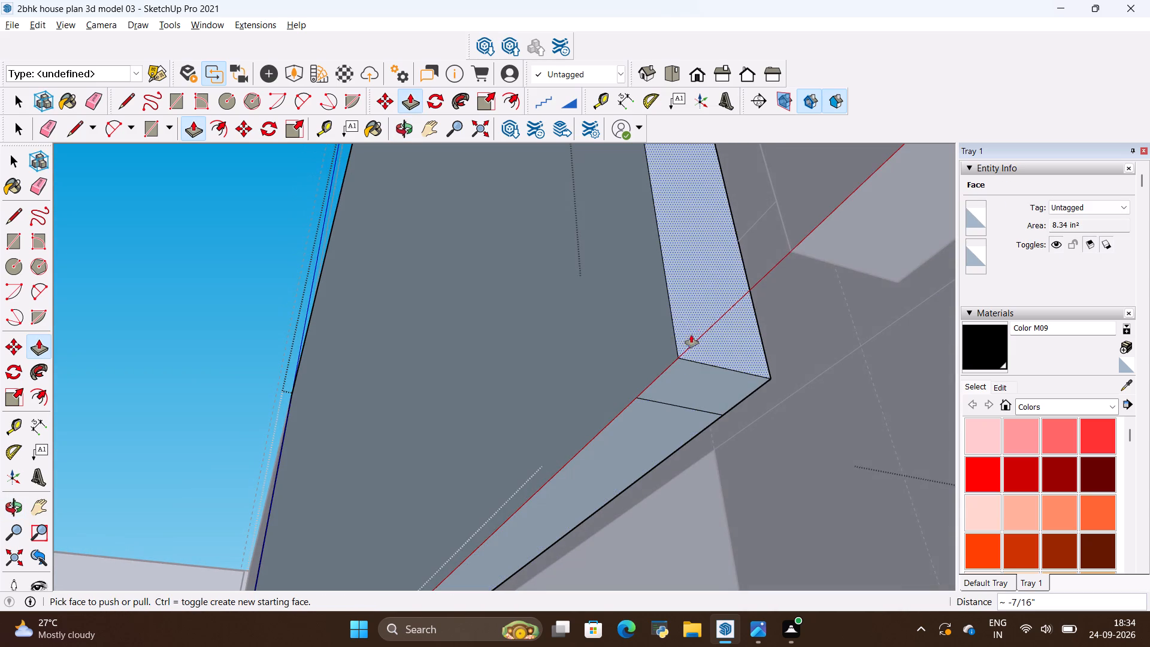
pyautogui.scroll(3, 694, 398)
pyautogui.press('e')
pyautogui.moveTo(693, 404); pyautogui.dragTo(691, 419)
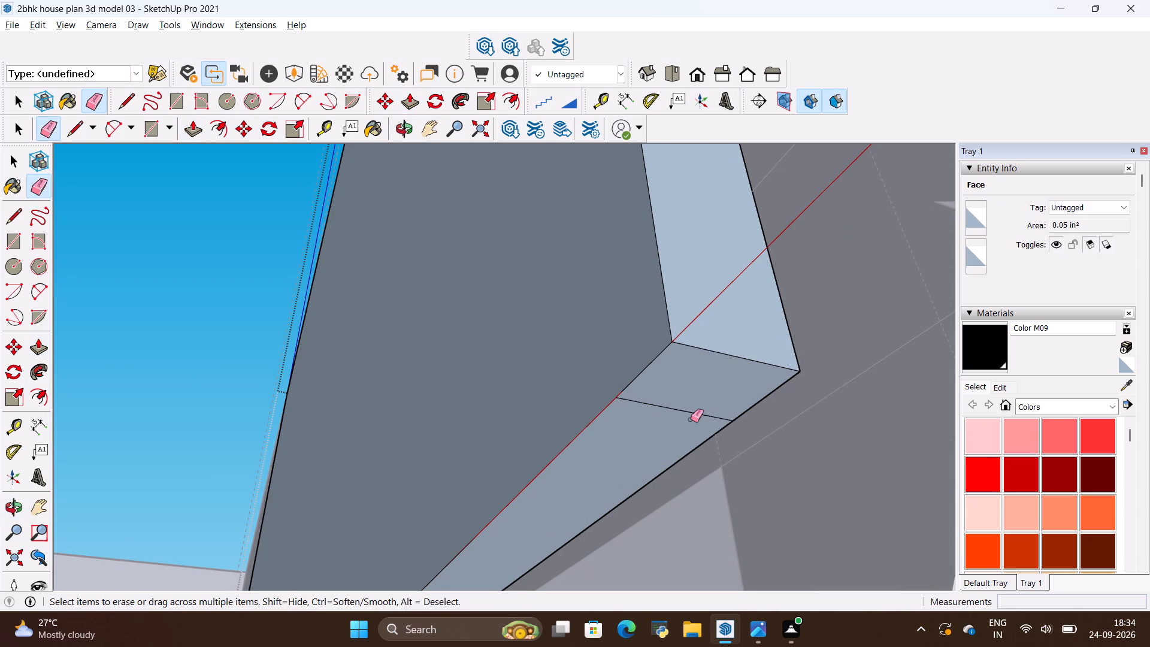
pyautogui.moveTo(691, 419); pyautogui.dragTo(689, 424)
# Open the third upper-row shutter's group and fill its outer end's open lower corner with a rectangle about 7/16" by 1/4".
pyautogui.scroll(-19, 685, 422)
pyautogui.scroll(-7, 638, 397)
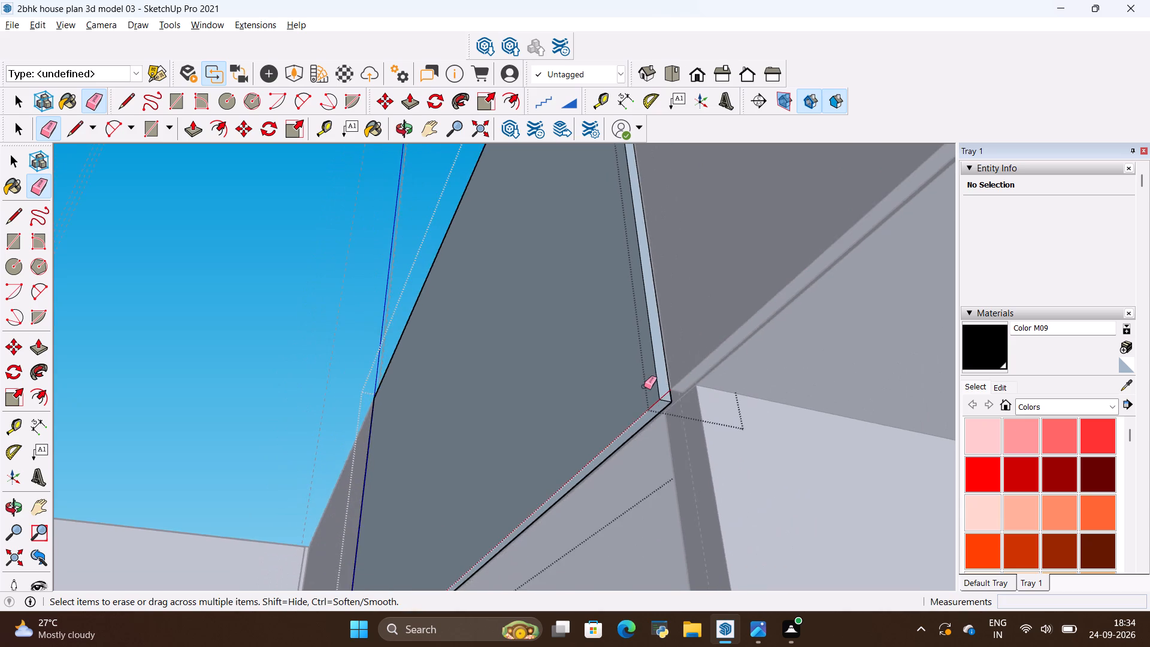
pyautogui.scroll(-19, 644, 386)
pyautogui.scroll(-5, 646, 379)
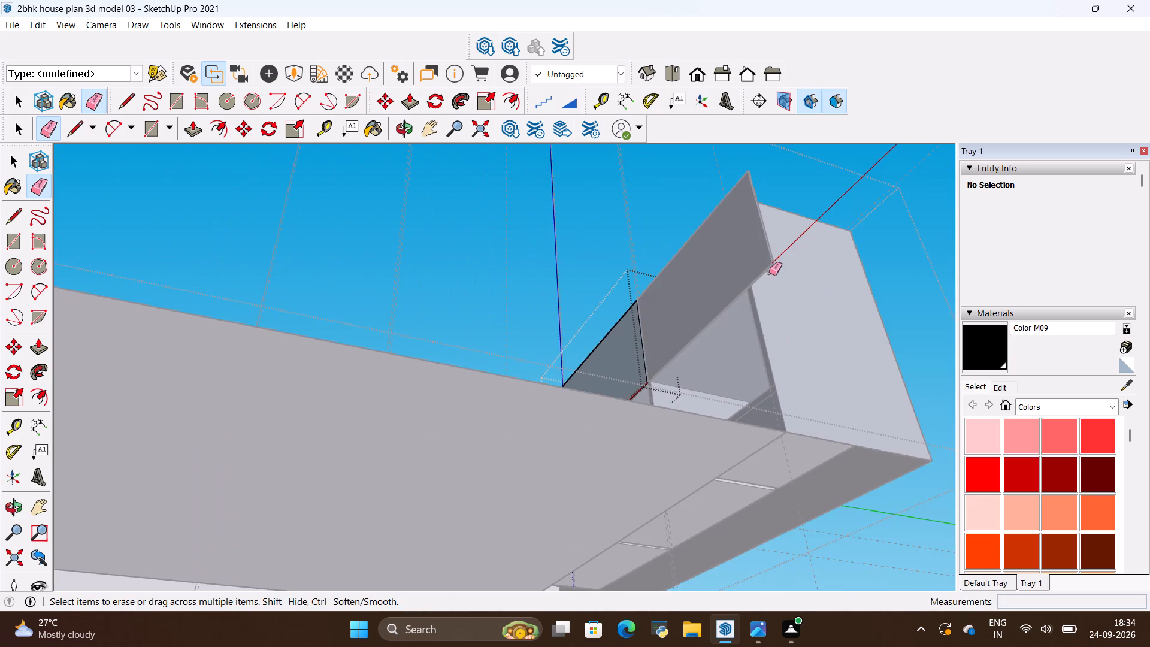
pyautogui.scroll(20, 789, 240)
pyautogui.scroll(1, 743, 388)
pyautogui.moveTo(743, 388); pyautogui.dragTo(624, 506, button='middle')
pyautogui.scroll(7, 729, 282)
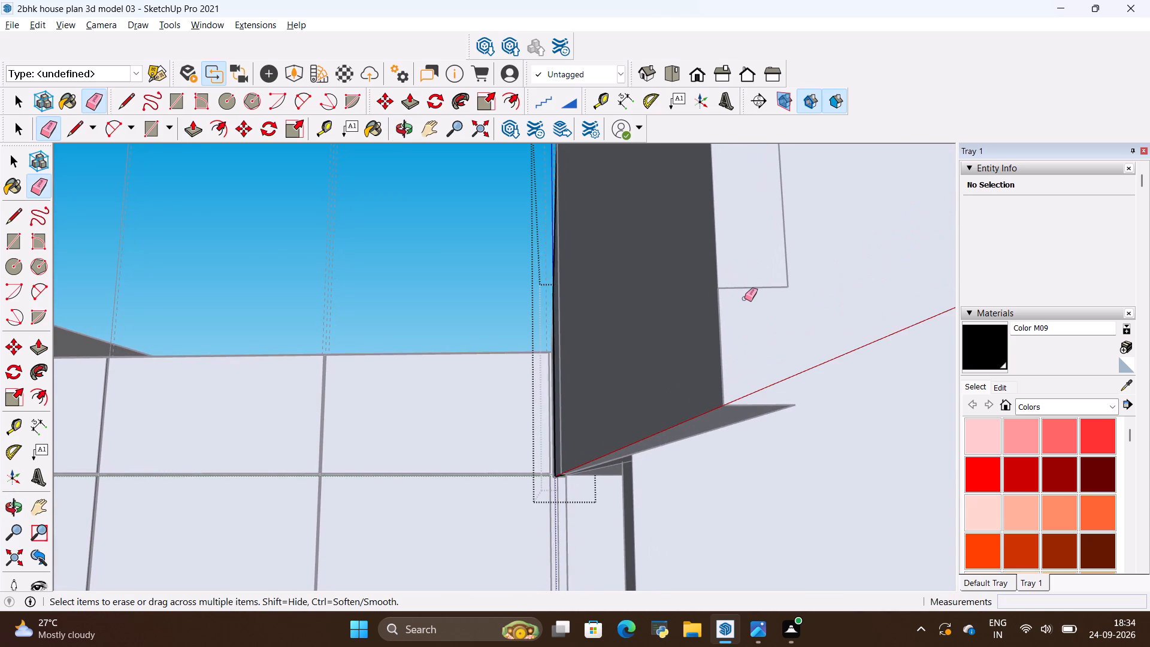
pyautogui.press('space')
pyautogui.click(679, 313)
pyautogui.doubleClick(679, 313)
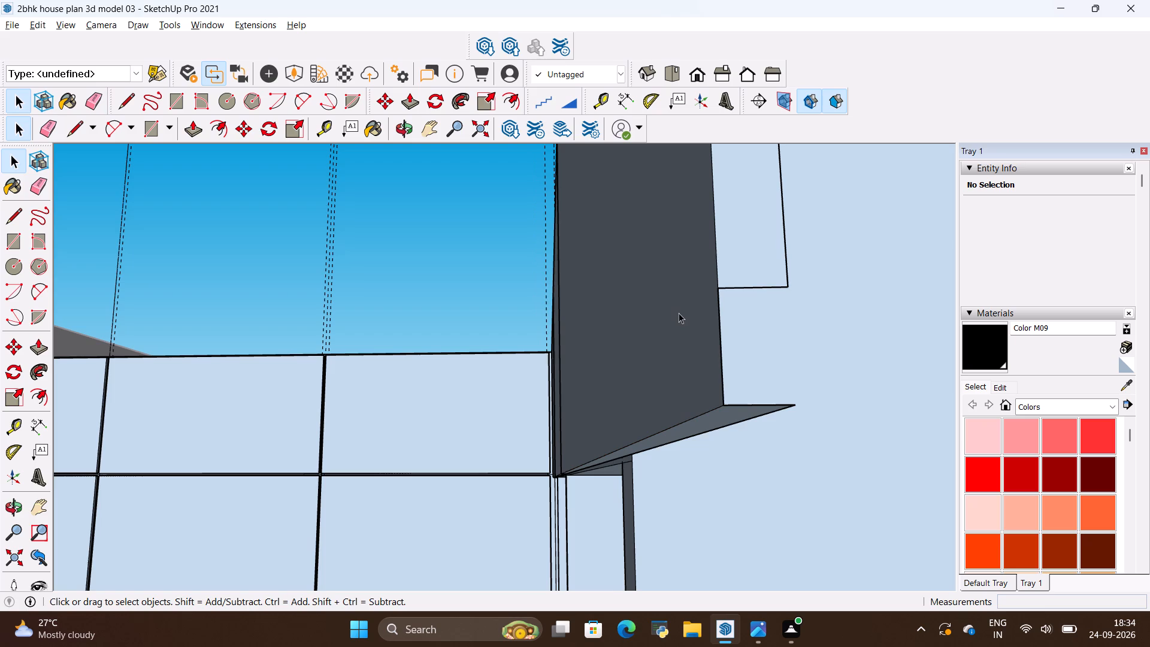
pyautogui.click(701, 318)
pyautogui.click(701, 318)
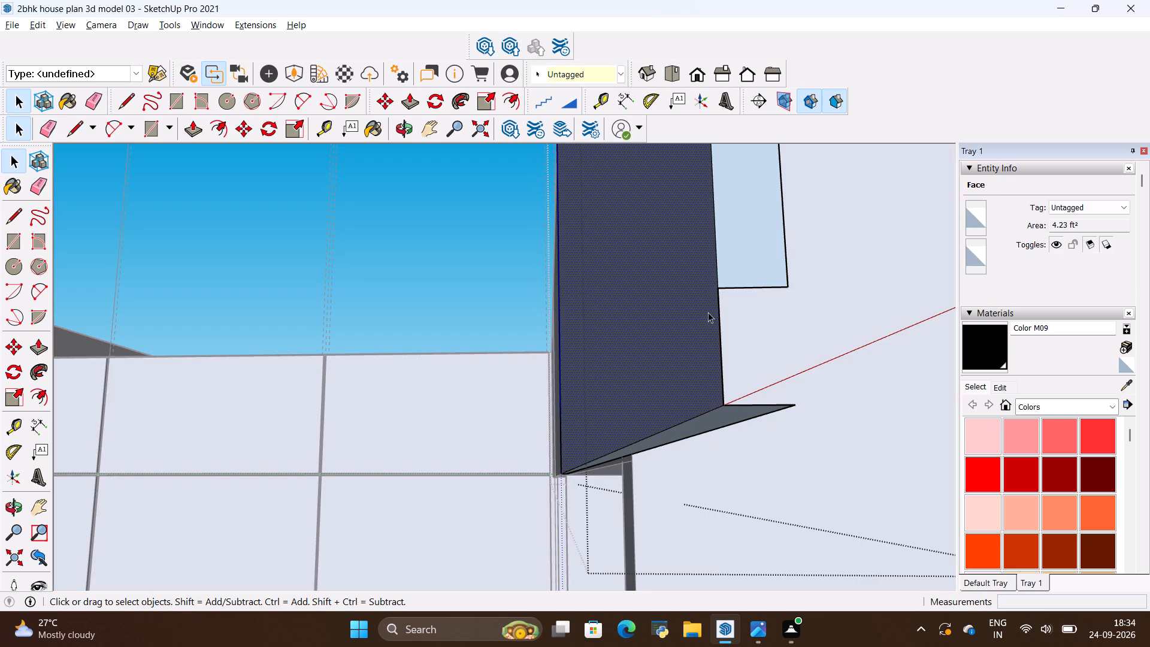
pyautogui.press('e')
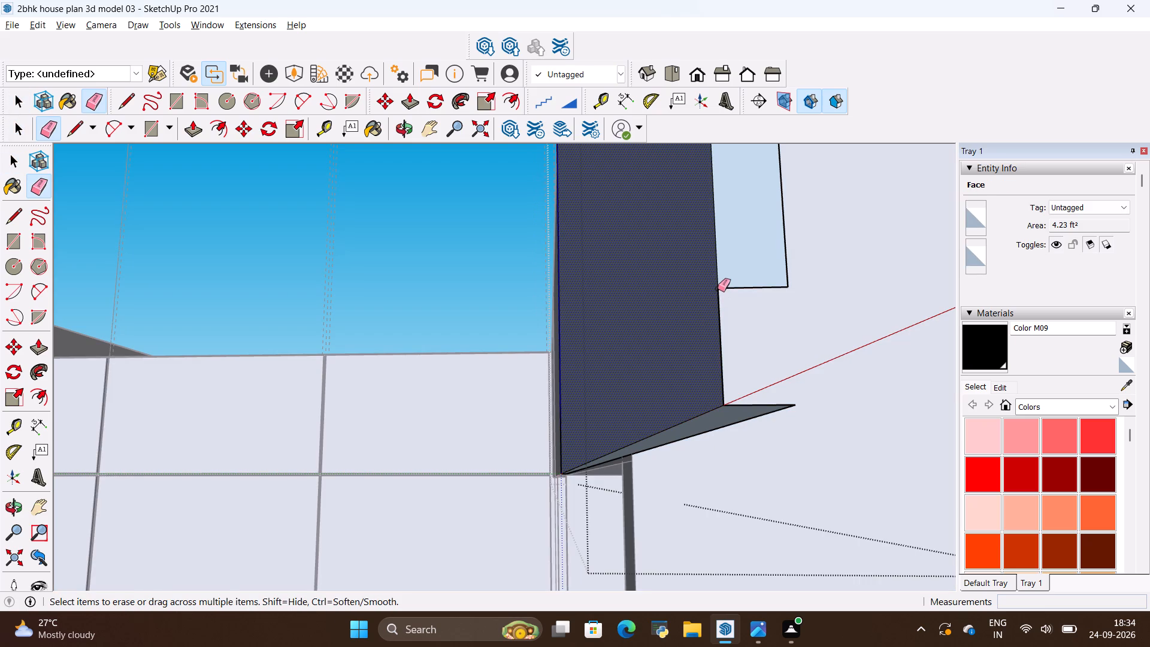
pyautogui.press('r')
pyautogui.click(716, 290)
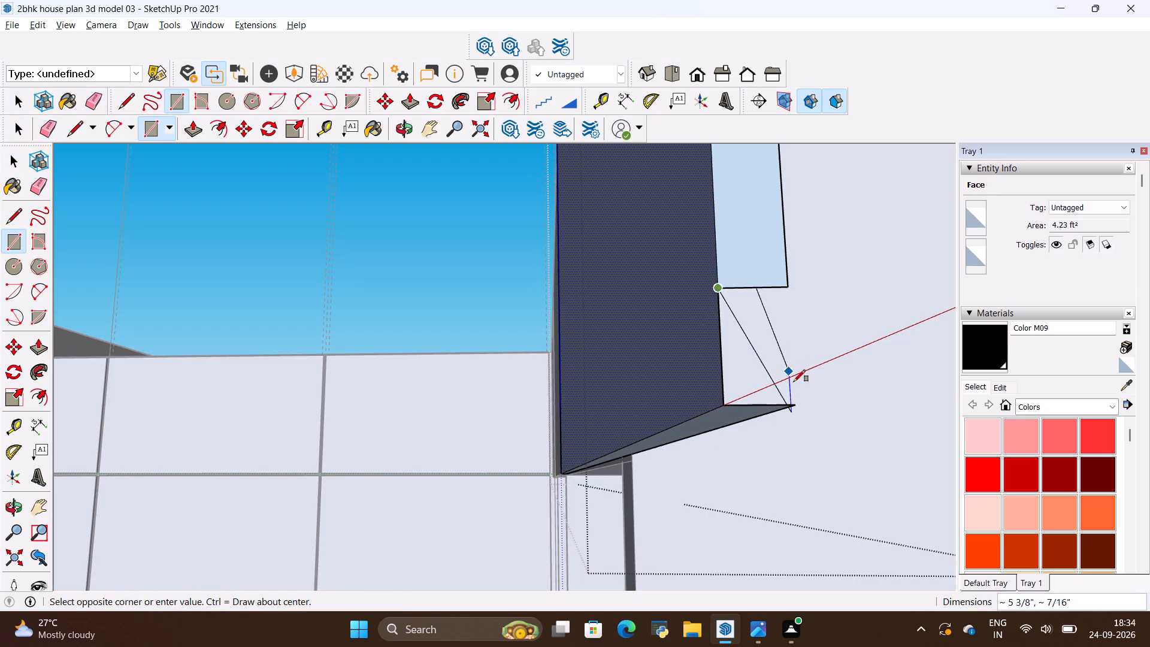
pyautogui.click(798, 406)
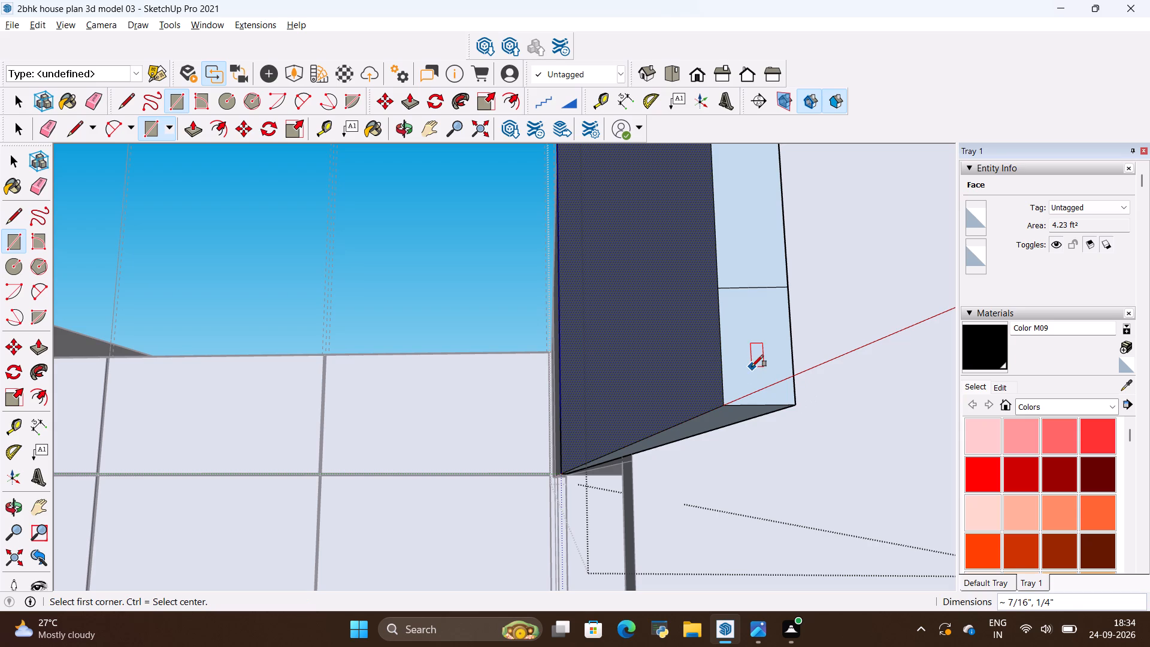
# Erase the seam line between the new rectangle and the rest of the third shutter's outer end face.
pyautogui.press('e')
pyautogui.moveTo(745, 258); pyautogui.dragTo(753, 305)
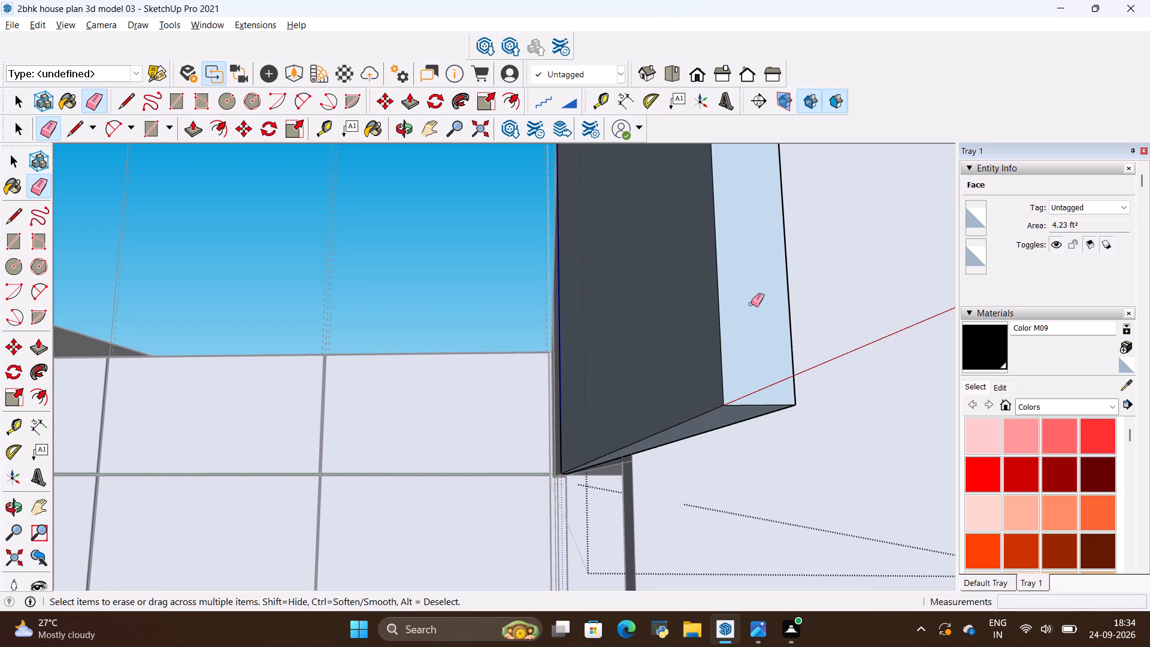
# Undo the last seven edits, which repaired the lower corners of the second and third upper-row shutters.
pyautogui.scroll(-11, 624, 313)
pyautogui.moveTo(576, 310); pyautogui.dragTo(834, 359, button='middle')
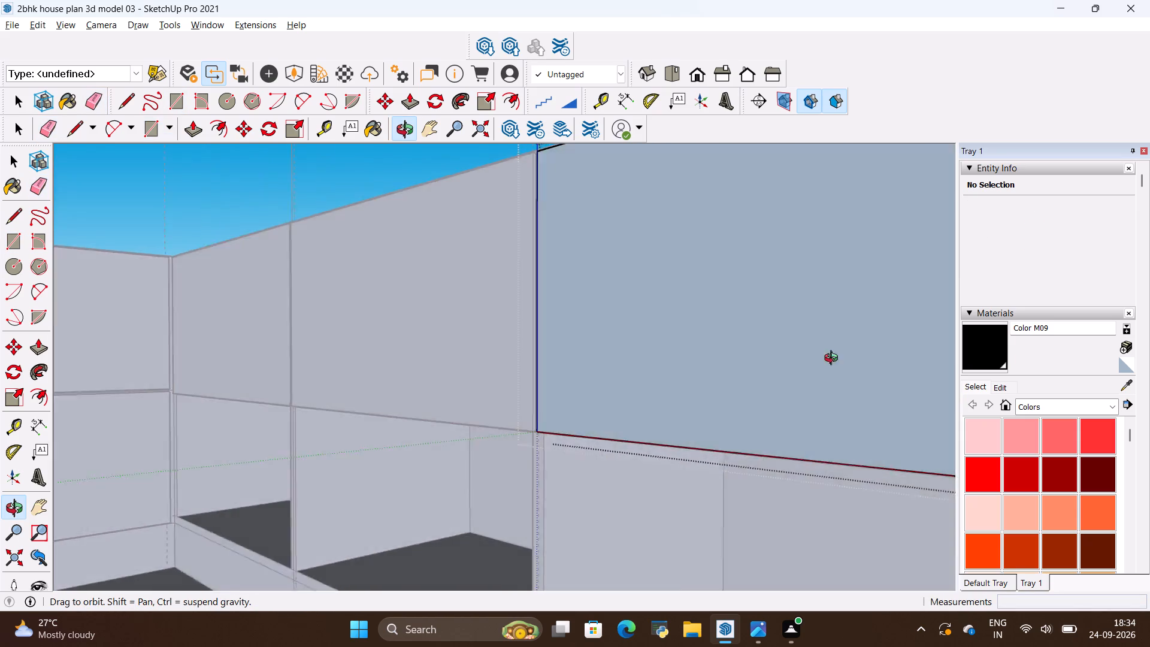
pyautogui.moveTo(834, 359); pyautogui.dragTo(897, 359, button='middle')
pyautogui.scroll(-11, 649, 344)
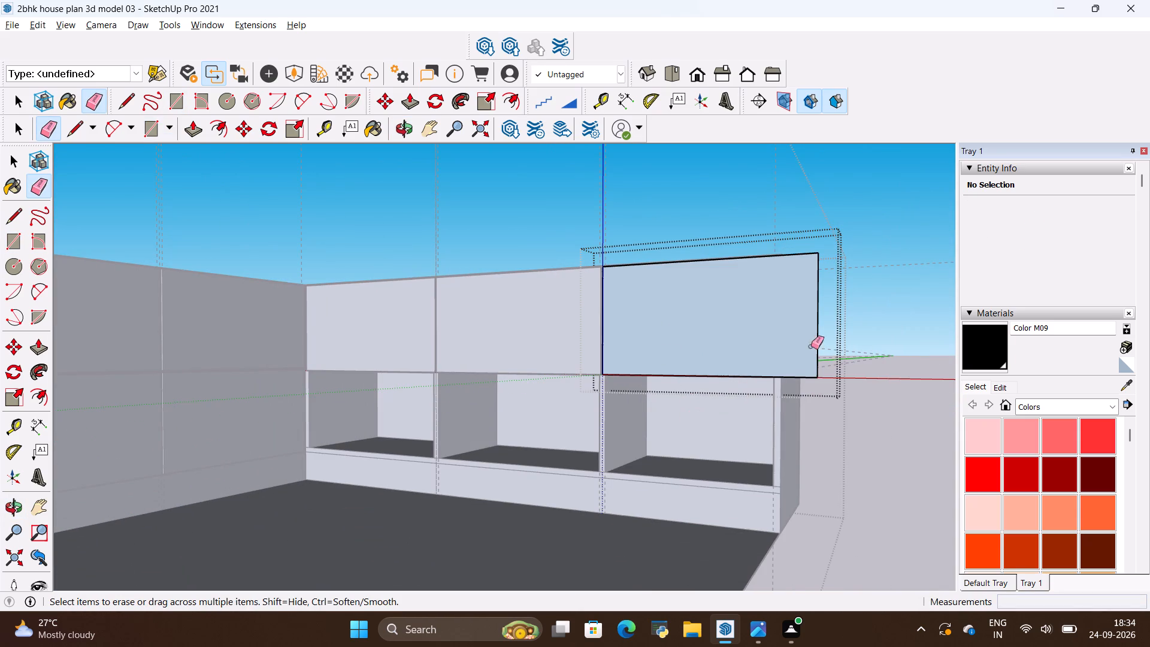
pyautogui.scroll(8, 813, 304)
pyautogui.middleClick(822, 359)
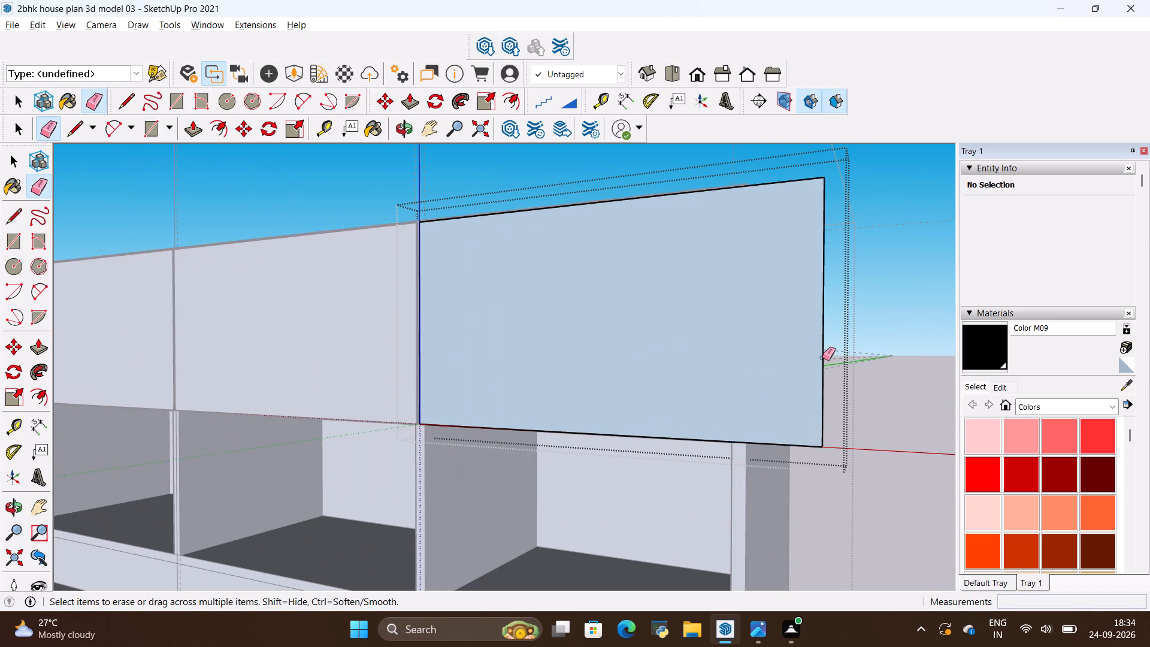
pyautogui.hotkey('alt', 'BackSpace')
pyautogui.hotkey('alt', 'BackSpace')
pyautogui.hotkey('alt', 'BackSpace')
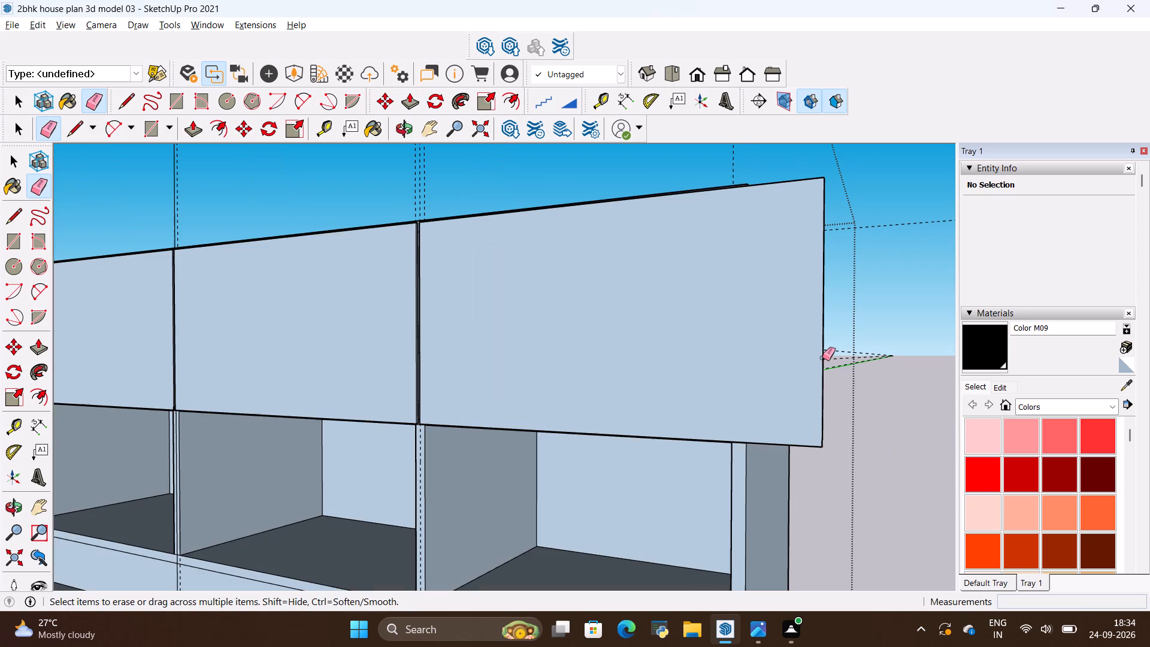
pyautogui.hotkey('alt', 'BackSpace')
pyautogui.hotkey('alt', 'BackSpace')
pyautogui.hotkey('alt', 'BackSpace')
pyautogui.hotkey('alt', 'BackSpace')
# Open the third upper-row shutter's group and erase the seam line across its outer end face.
pyautogui.scroll(-4, 846, 334)
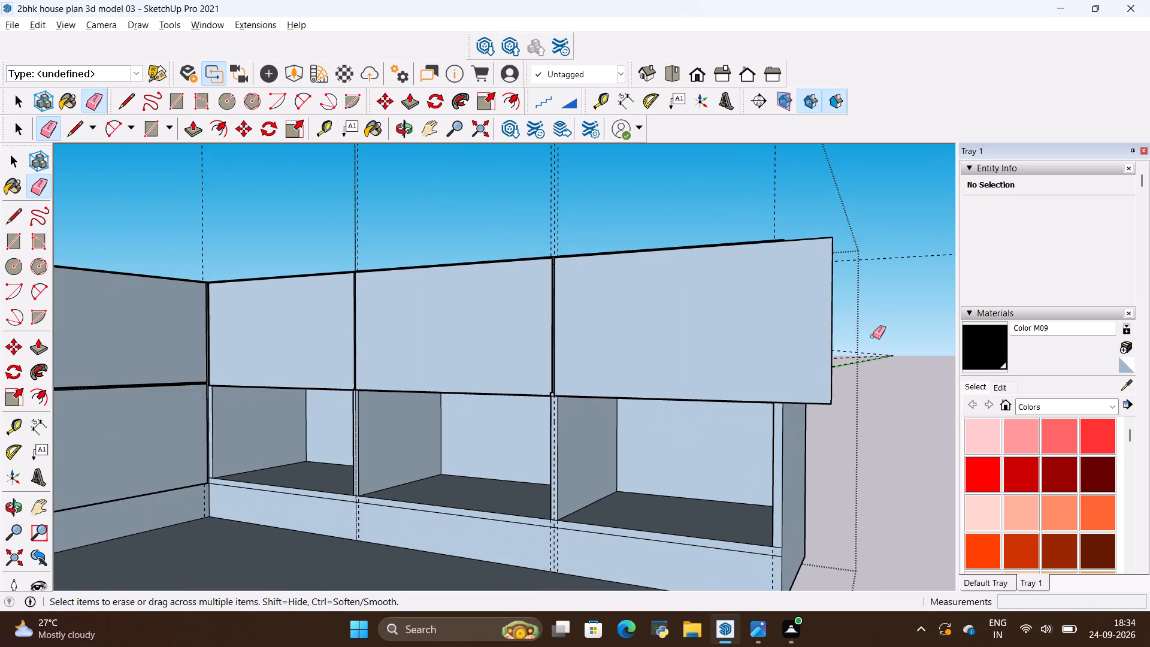
pyautogui.scroll(-3, 879, 337)
pyautogui.moveTo(878, 337); pyautogui.dragTo(758, 371, button='middle')
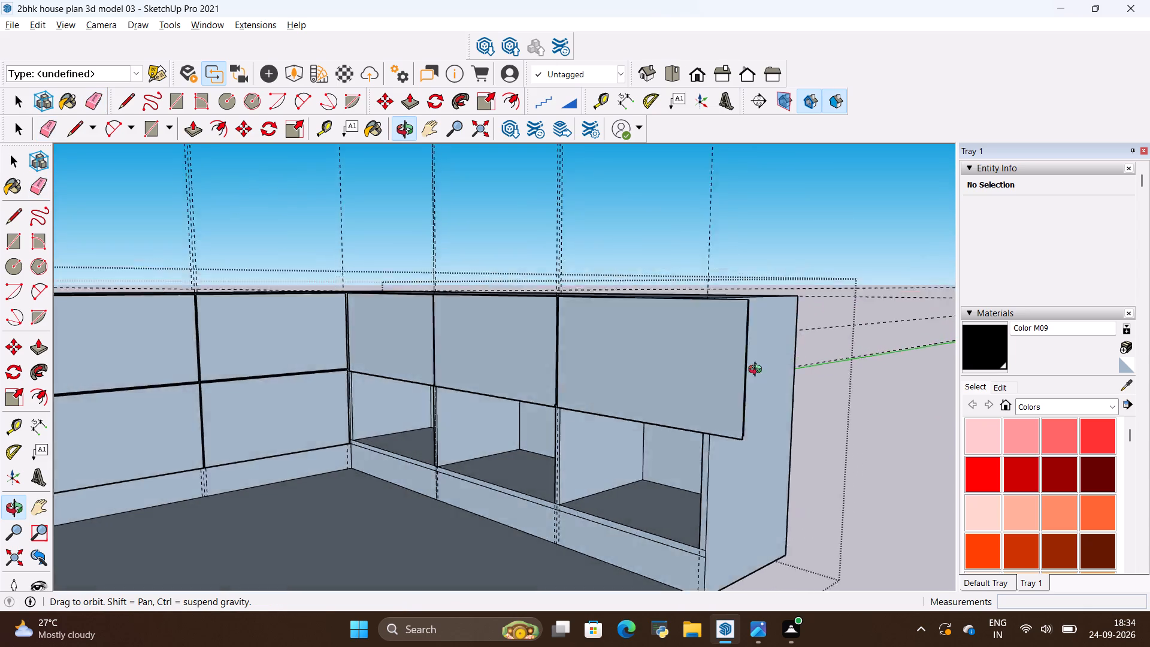
pyautogui.moveTo(758, 371); pyautogui.dragTo(639, 407, button='middle')
pyautogui.scroll(13, 466, 424)
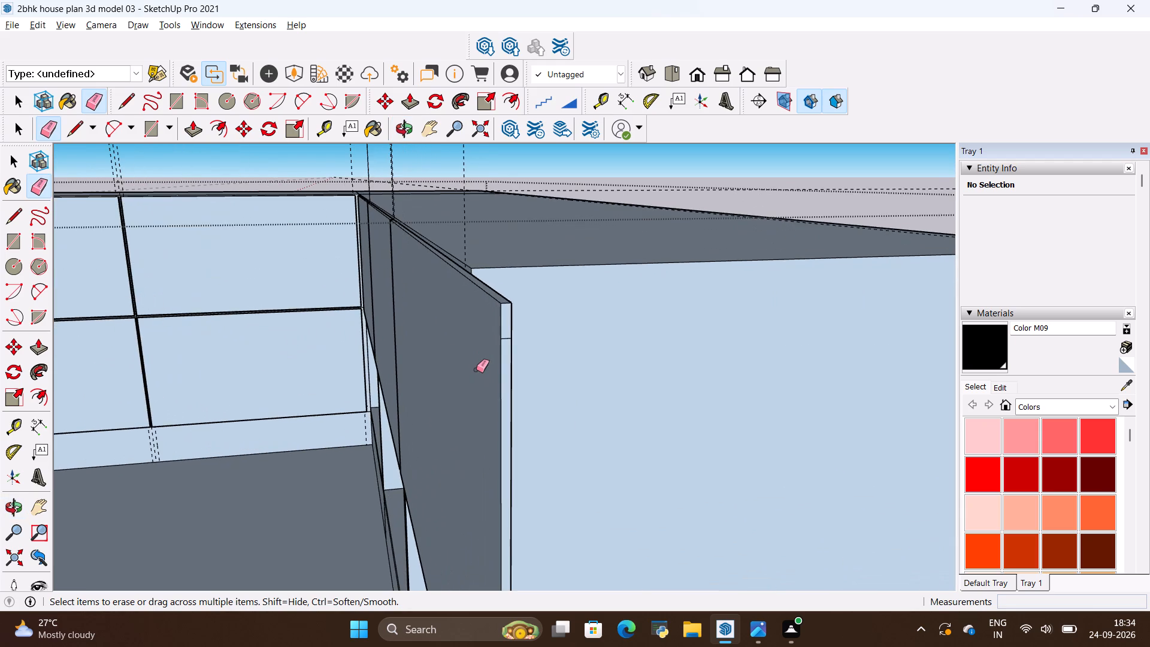
pyautogui.moveTo(483, 371); pyautogui.dragTo(546, 482, button='middle')
pyautogui.scroll(5, 523, 426)
pyautogui.scroll(7, 523, 329)
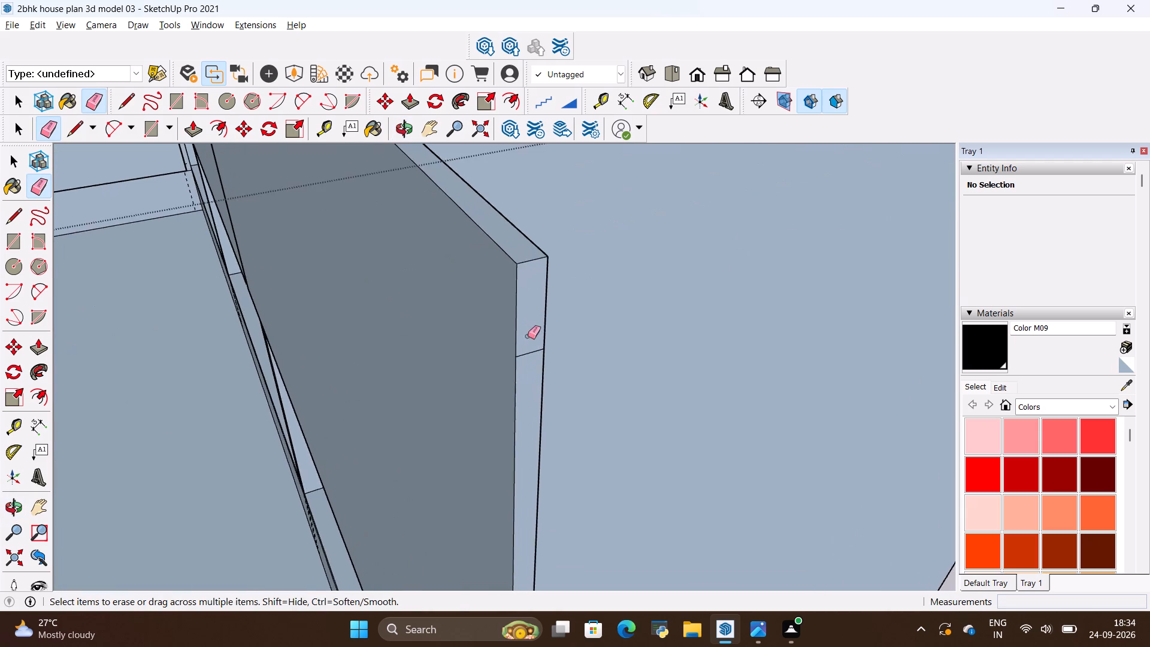
pyautogui.scroll(3, 528, 336)
pyautogui.moveTo(528, 349); pyautogui.dragTo(532, 368)
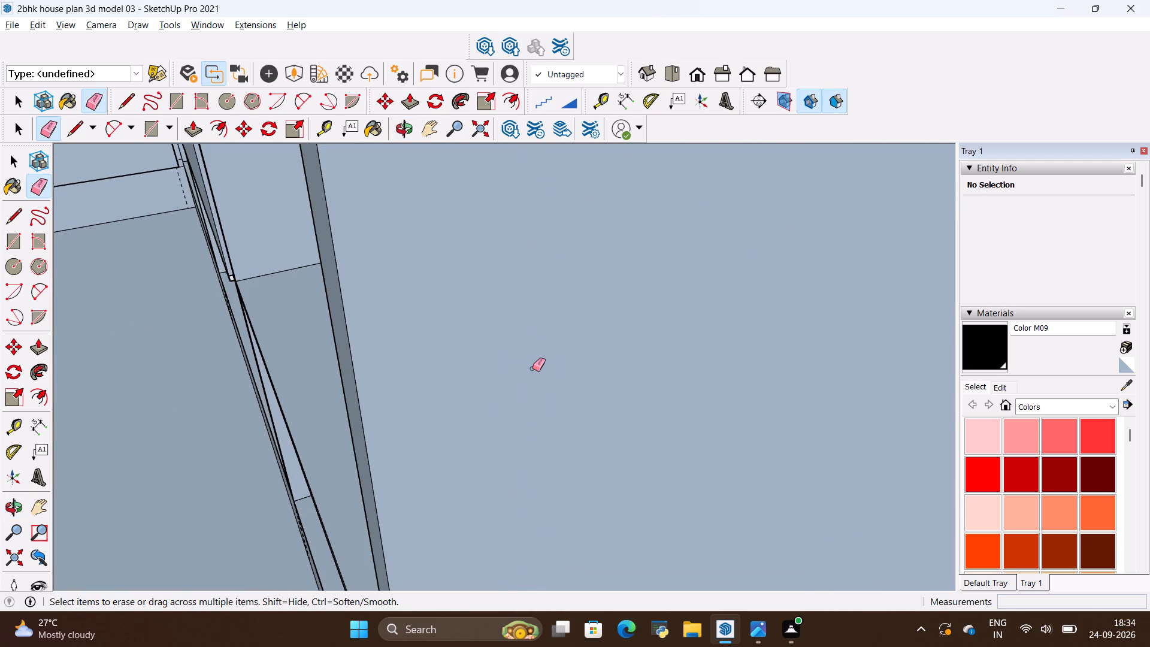
pyautogui.hotkey('alt', 'BackSpace')
pyautogui.press('space')
pyautogui.click(536, 328)
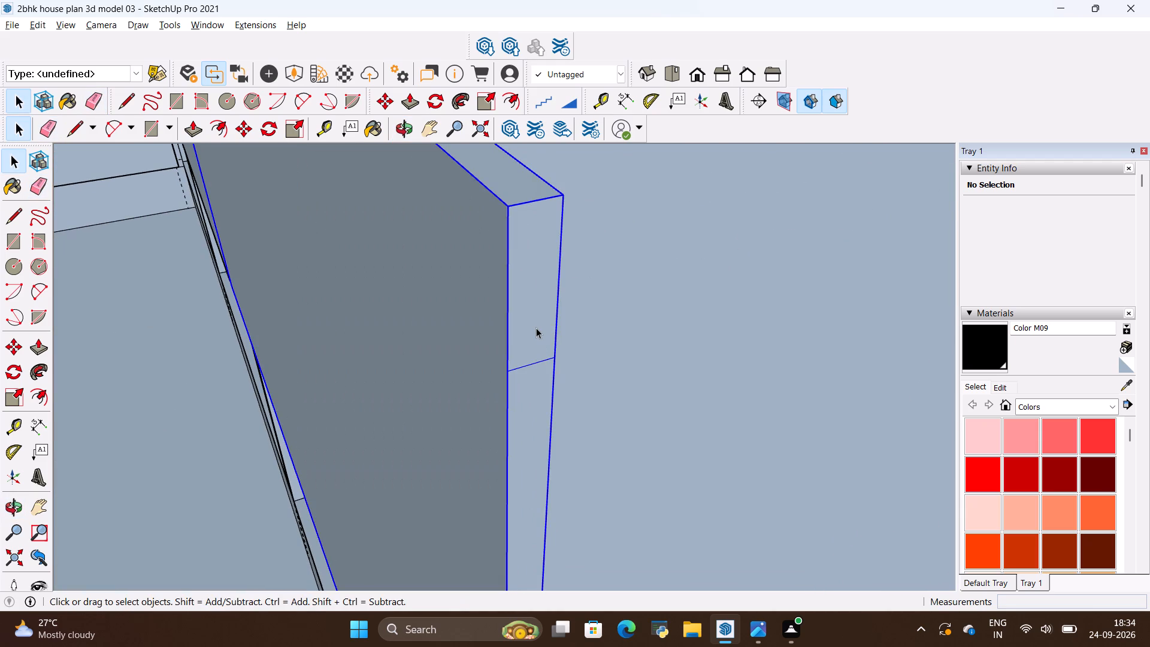
pyautogui.doubleClick(536, 328)
pyautogui.scroll(4, 535, 377)
pyautogui.doubleClick(531, 373)
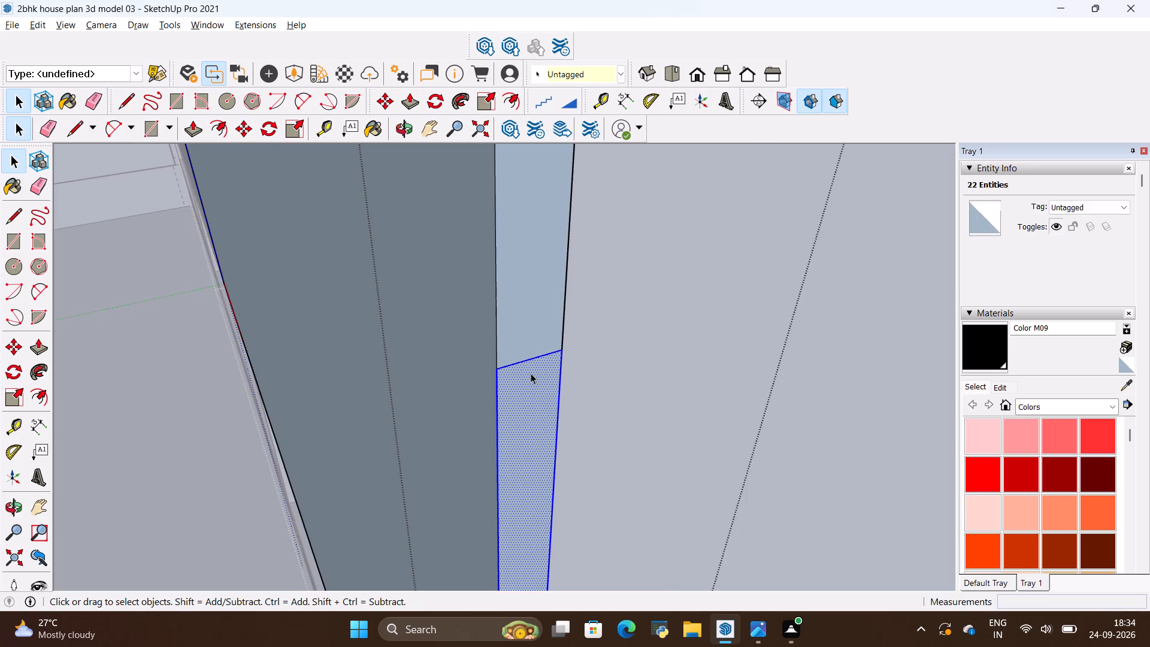
pyautogui.press('e')
pyautogui.click(516, 340)
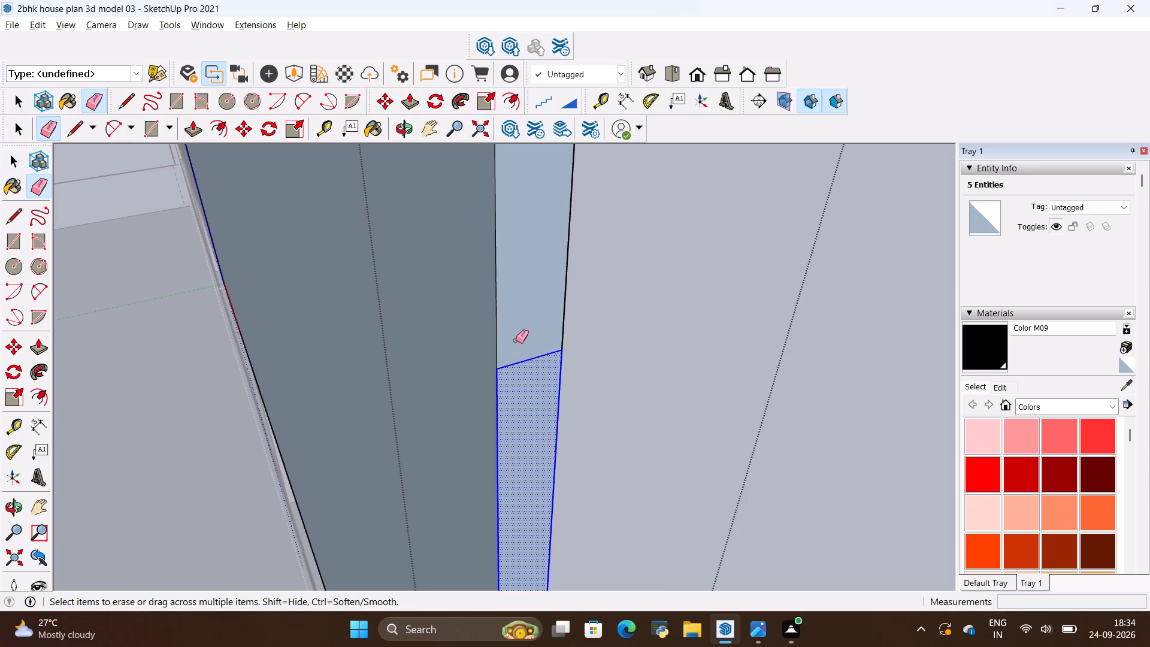
pyautogui.press('space')
pyautogui.click(515, 335)
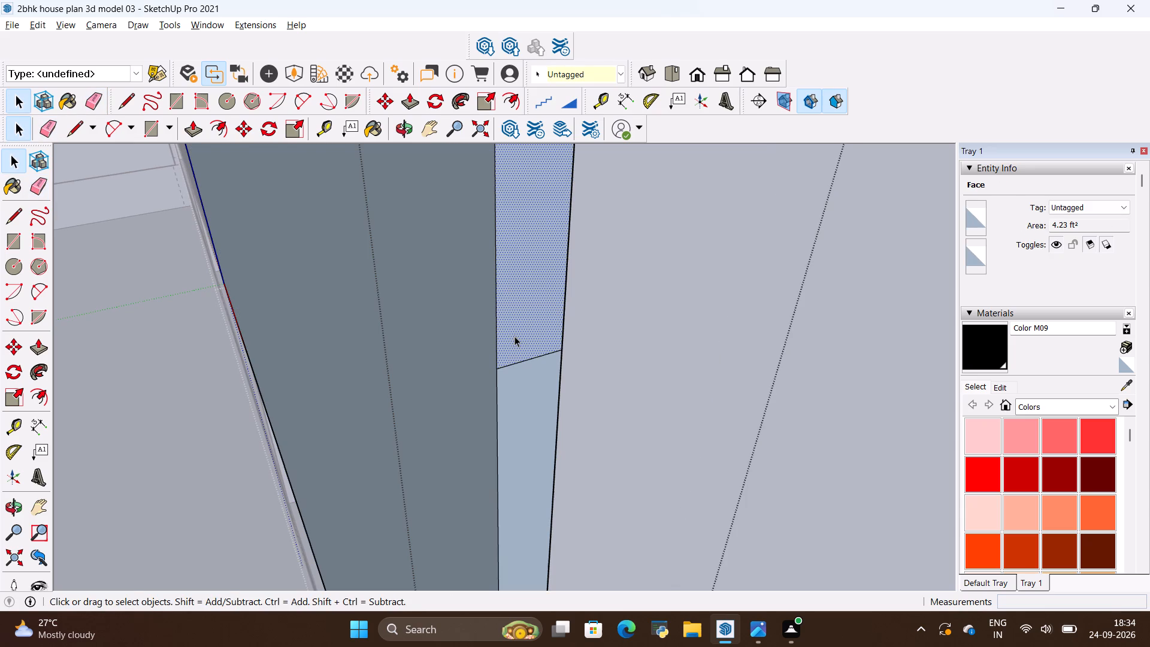
pyautogui.press('e')
pyautogui.moveTo(515, 337); pyautogui.dragTo(530, 374)
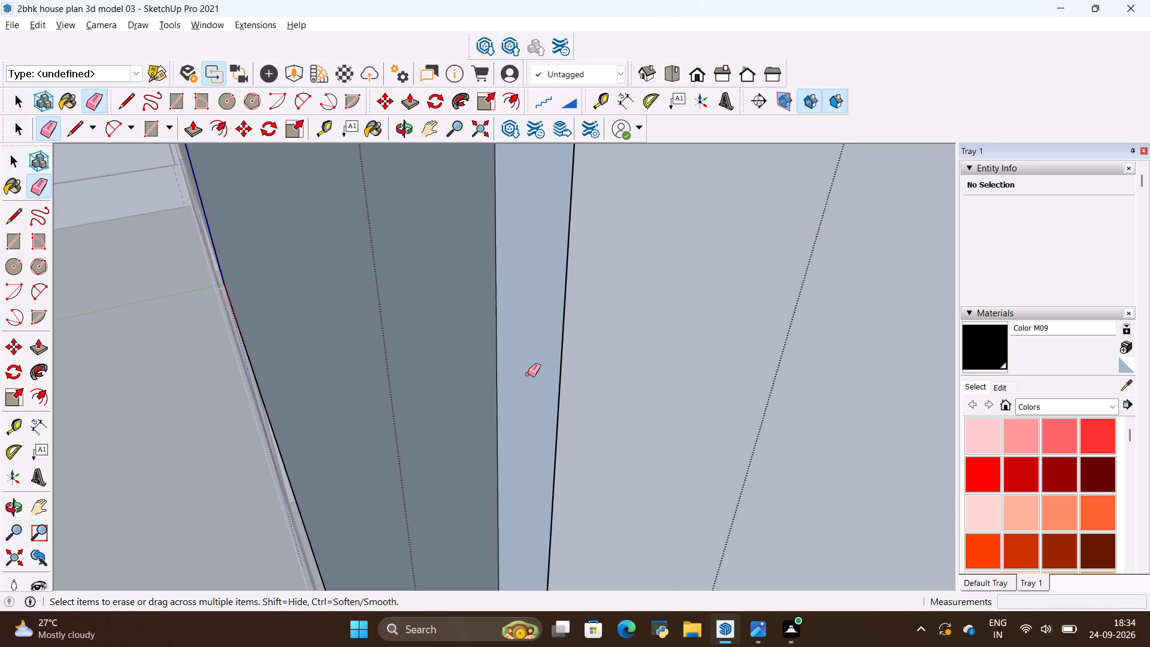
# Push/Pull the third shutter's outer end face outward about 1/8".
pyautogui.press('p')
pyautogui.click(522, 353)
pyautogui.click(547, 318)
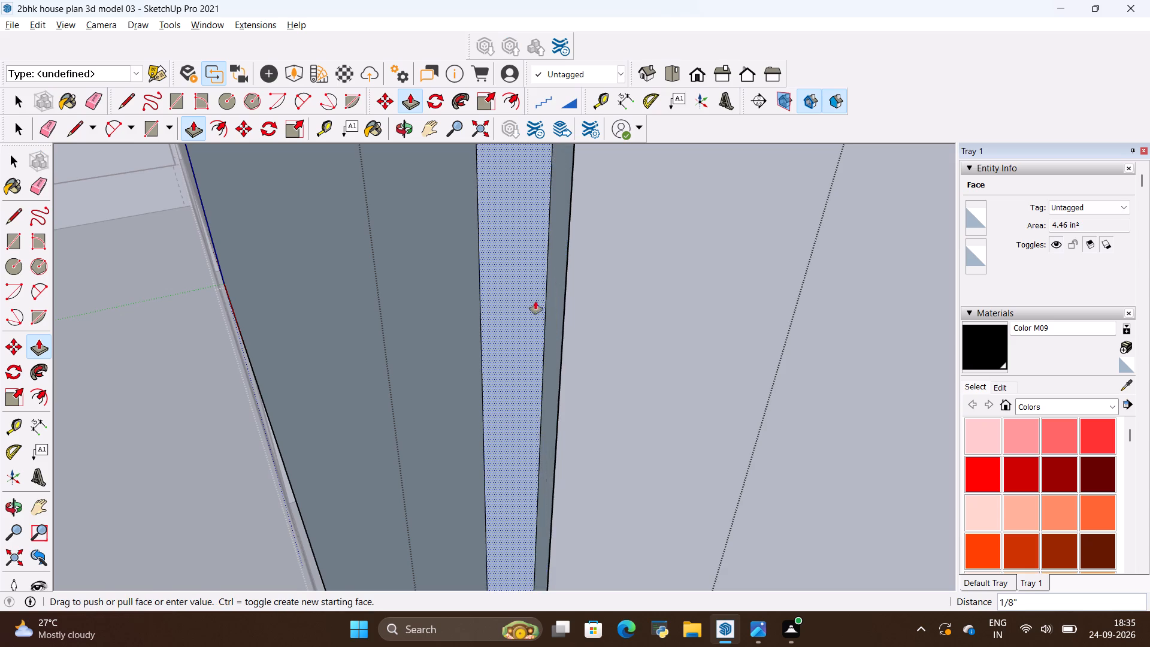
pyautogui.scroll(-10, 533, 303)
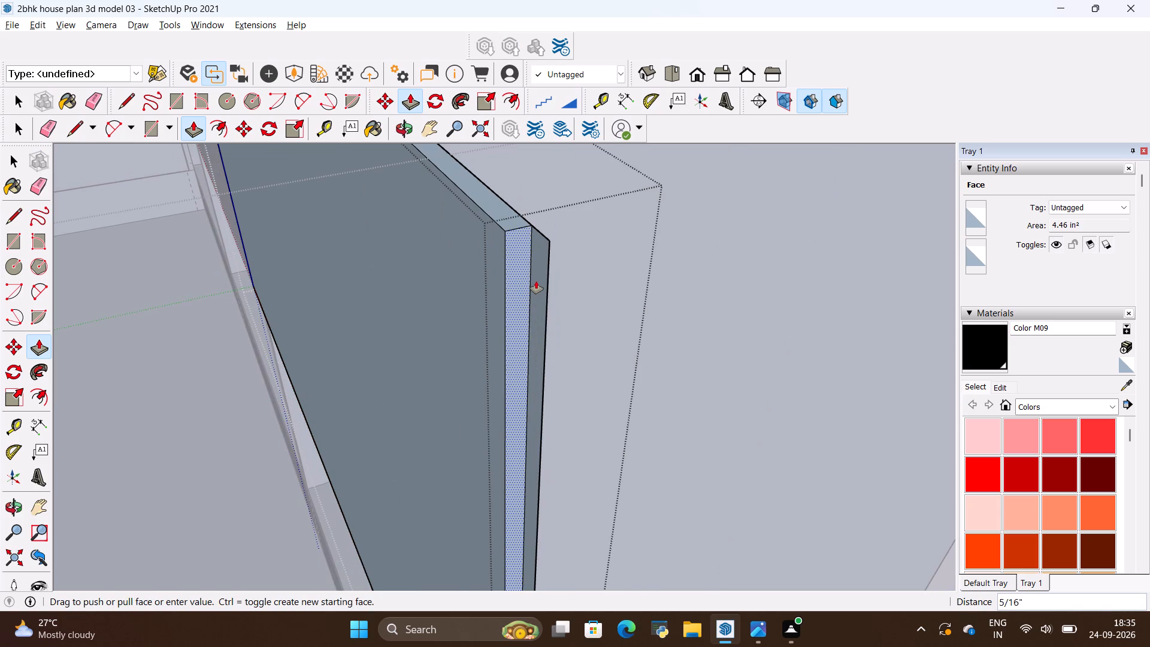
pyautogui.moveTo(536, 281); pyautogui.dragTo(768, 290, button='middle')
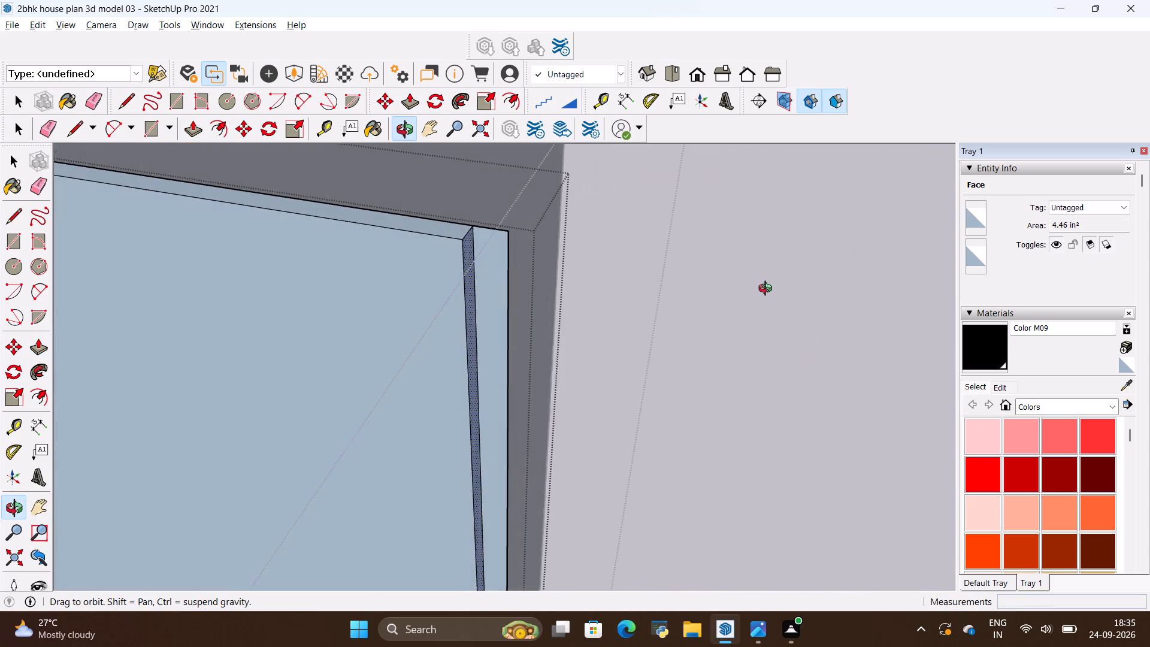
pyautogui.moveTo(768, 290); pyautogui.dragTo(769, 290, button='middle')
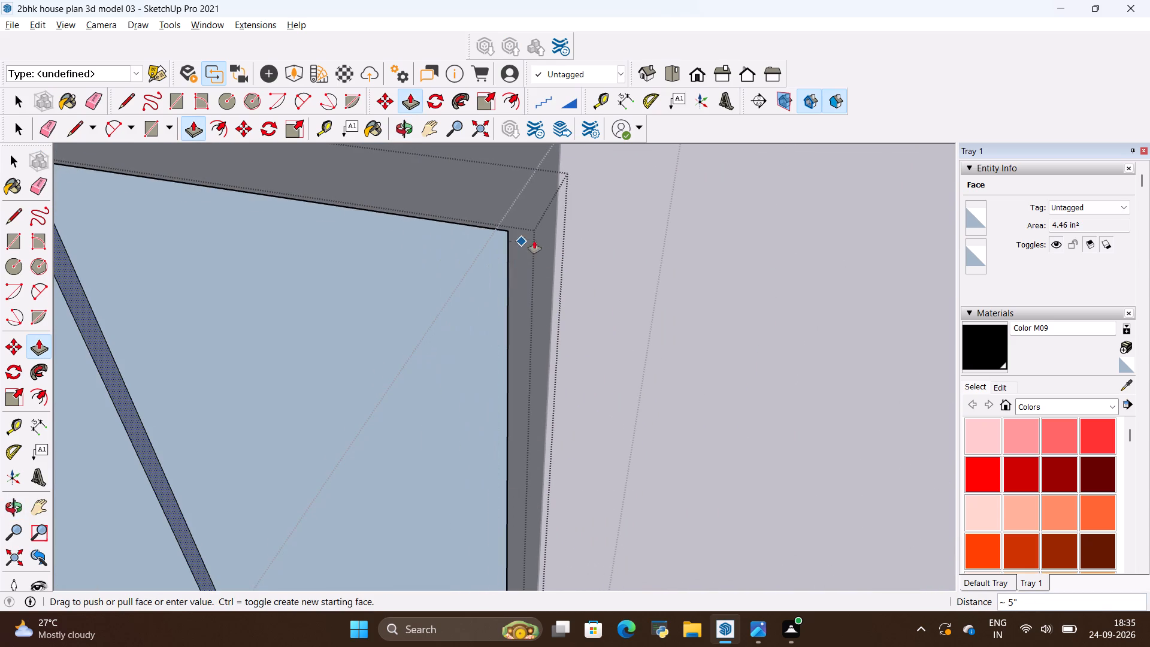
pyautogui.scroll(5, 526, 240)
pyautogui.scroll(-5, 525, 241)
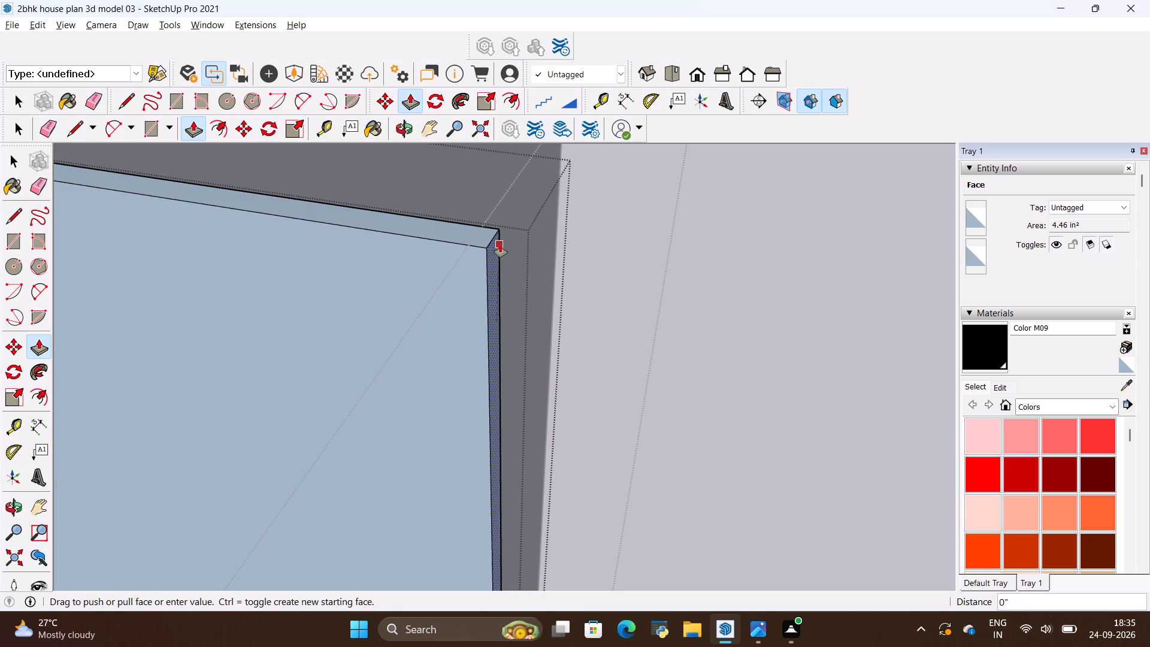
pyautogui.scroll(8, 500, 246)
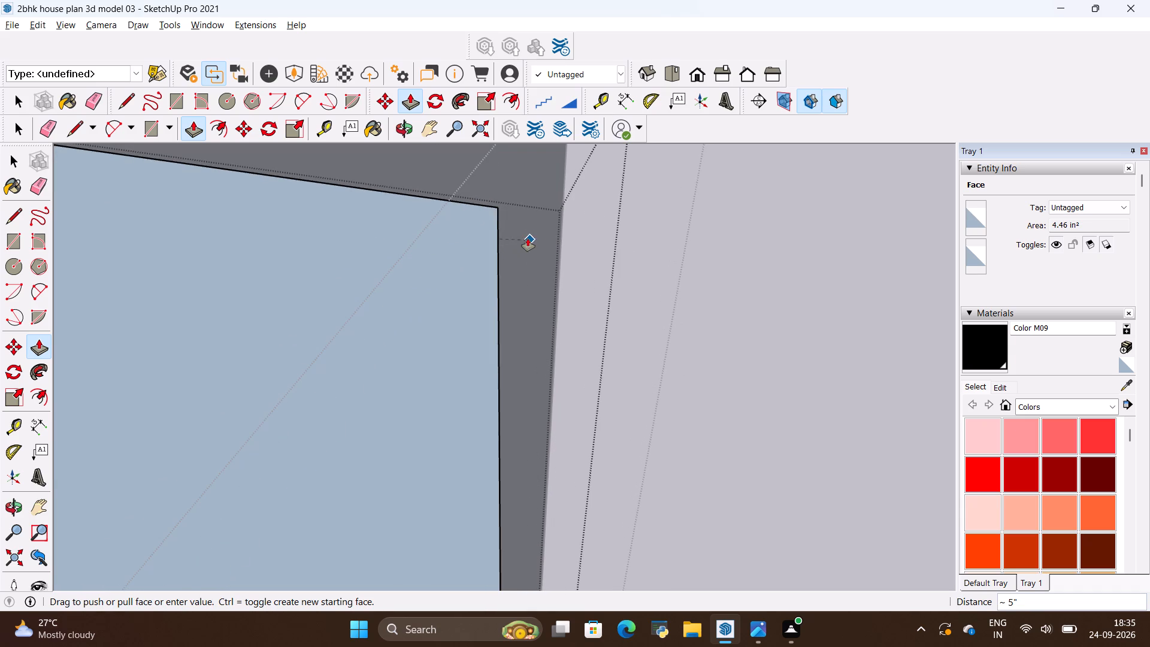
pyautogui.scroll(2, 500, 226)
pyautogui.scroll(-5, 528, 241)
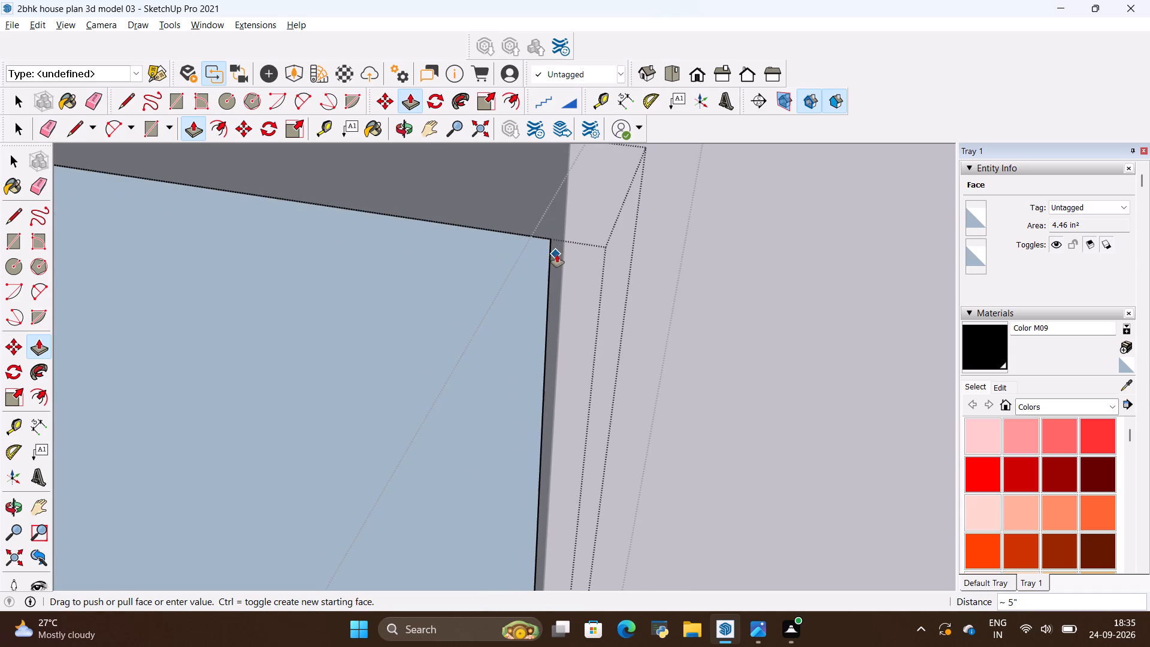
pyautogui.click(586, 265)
# Push/Pull the third shutter's outer end face inward about 5 1/4" toward the cabinet's end panel and leave the group.
pyautogui.scroll(-12, 630, 258)
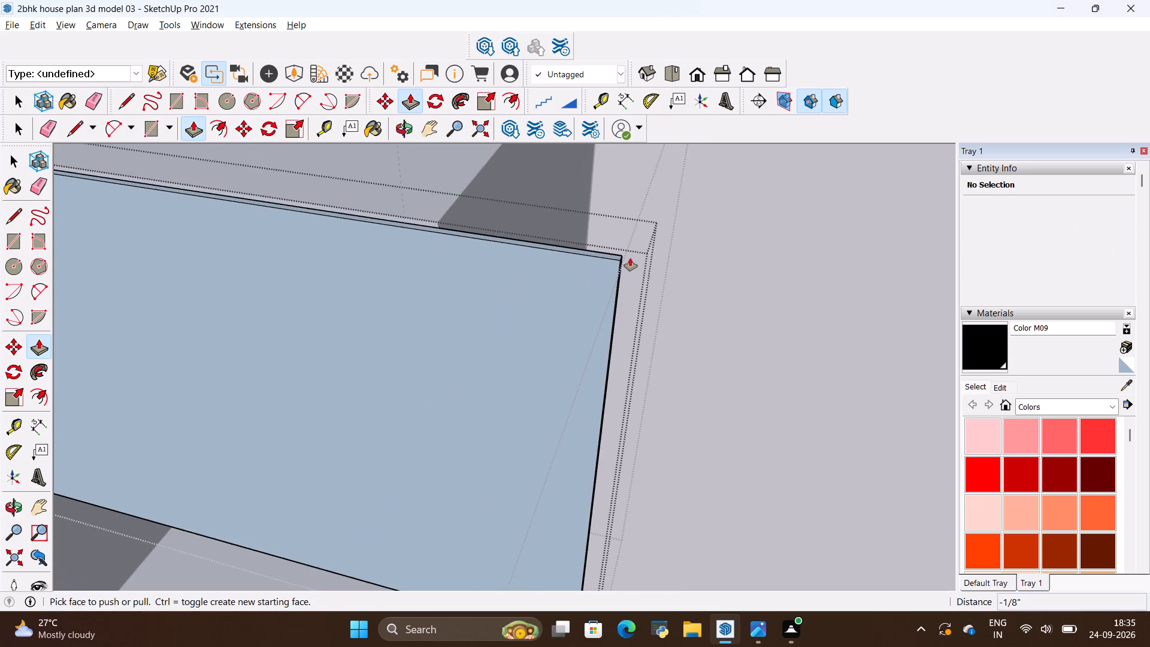
pyautogui.scroll(-6, 630, 258)
pyautogui.scroll(9, 631, 253)
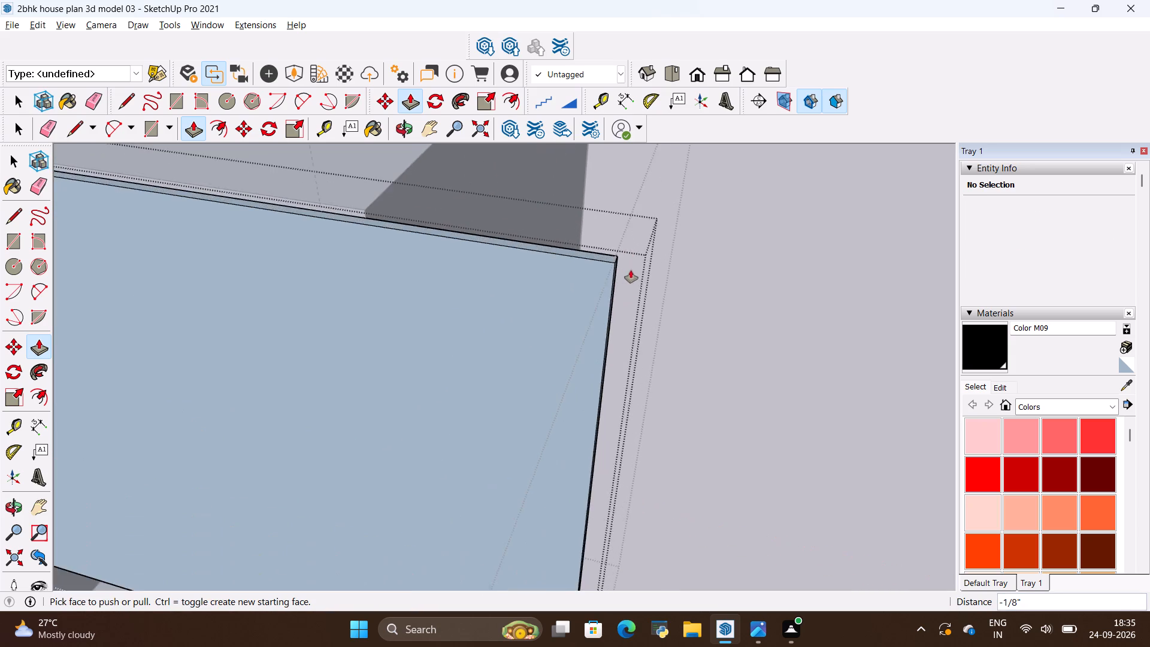
pyautogui.scroll(11, 631, 270)
pyautogui.moveTo(629, 280); pyautogui.dragTo(627, 309, button='middle')
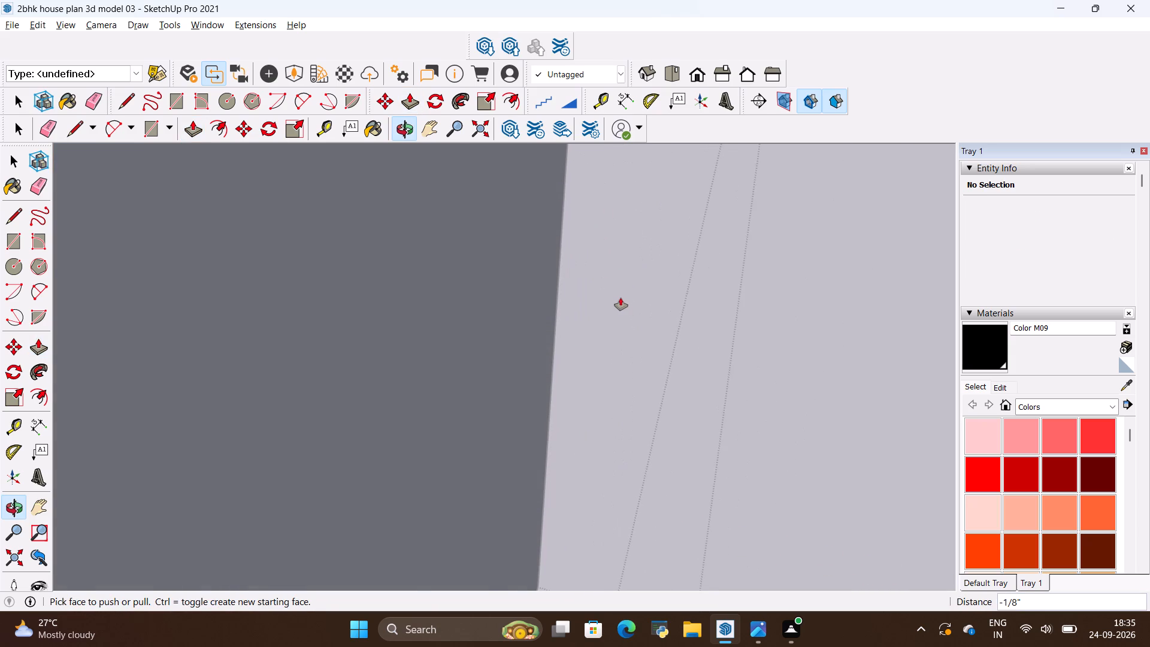
pyautogui.scroll(-12, 625, 293)
pyautogui.moveTo(722, 407); pyautogui.dragTo(477, 372, button='middle')
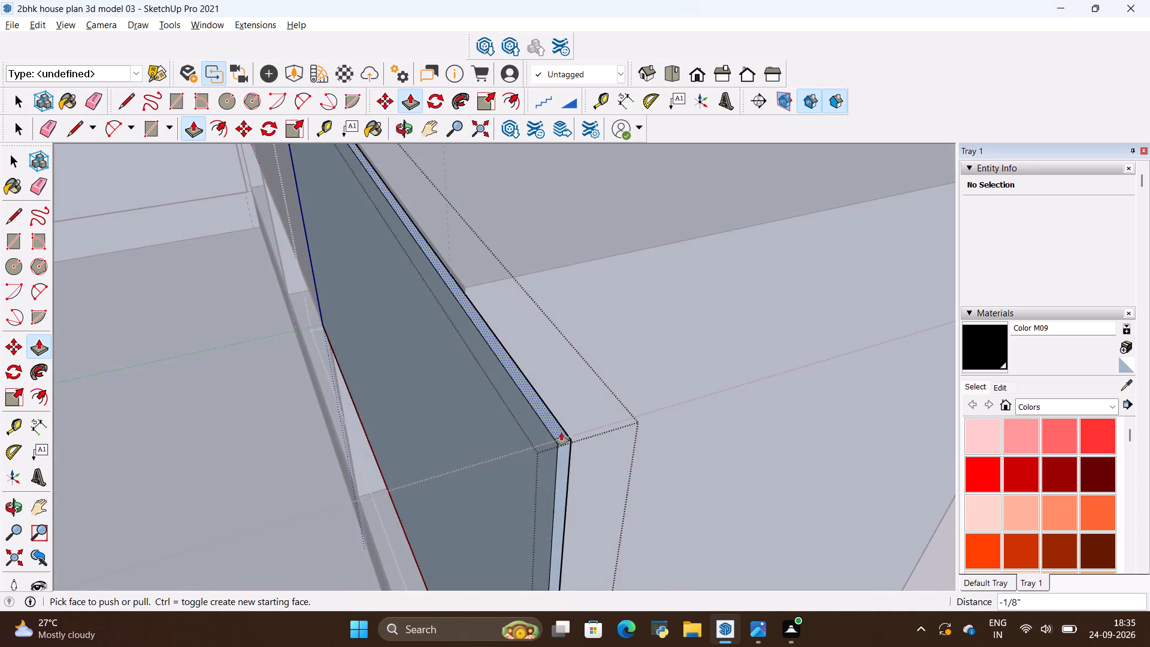
pyautogui.scroll(5, 573, 454)
pyautogui.click(552, 458)
pyautogui.scroll(-6, 547, 395)
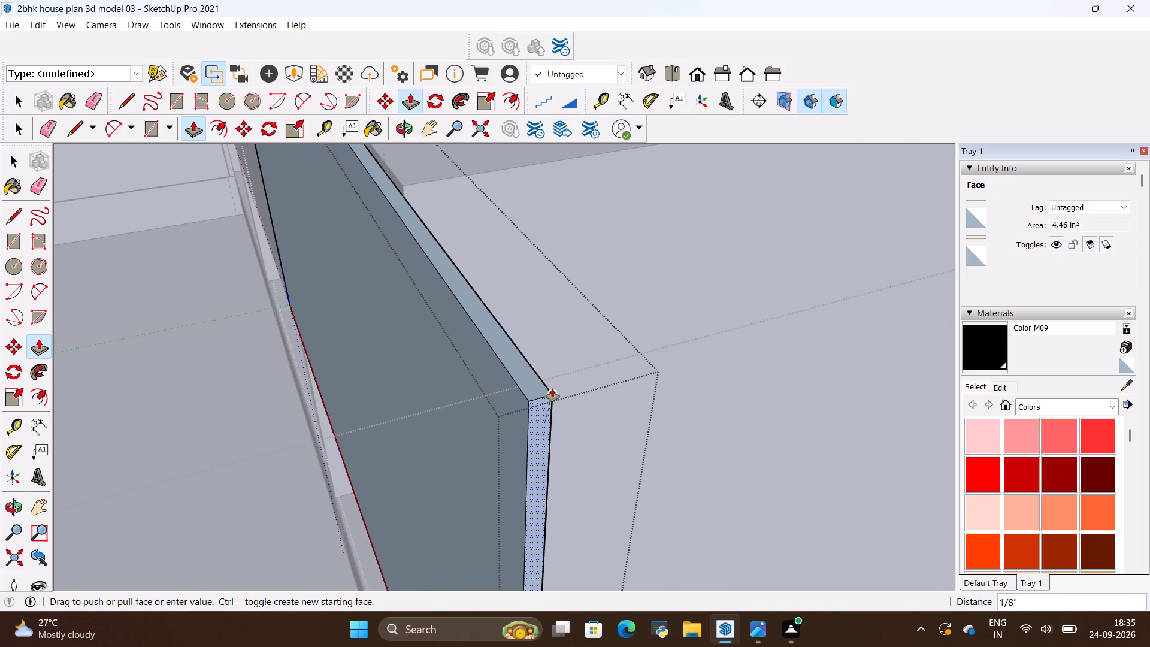
pyautogui.scroll(-6, 501, 337)
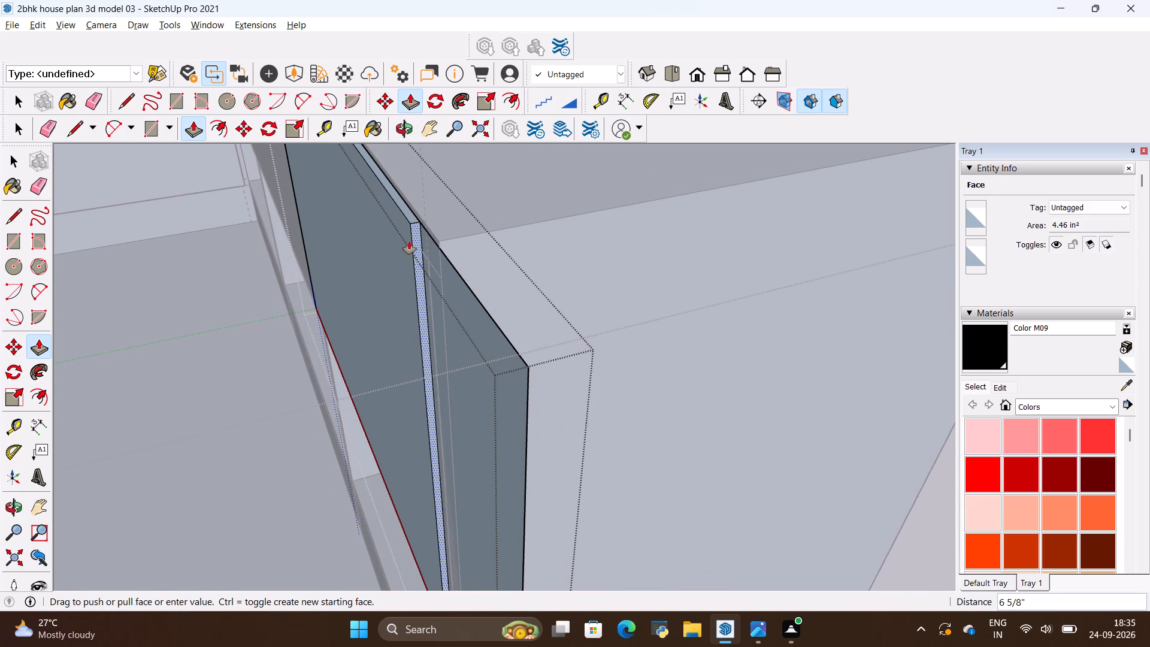
pyautogui.moveTo(409, 242); pyautogui.dragTo(702, 286, button='middle')
pyautogui.scroll(17, 431, 319)
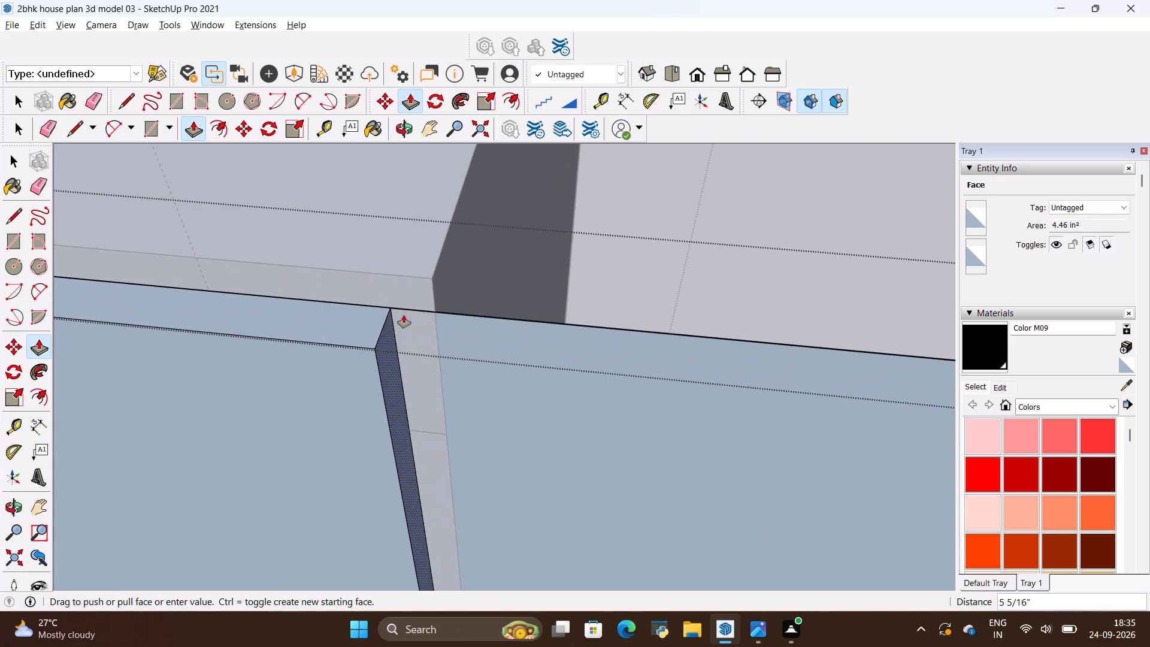
pyautogui.click(412, 301)
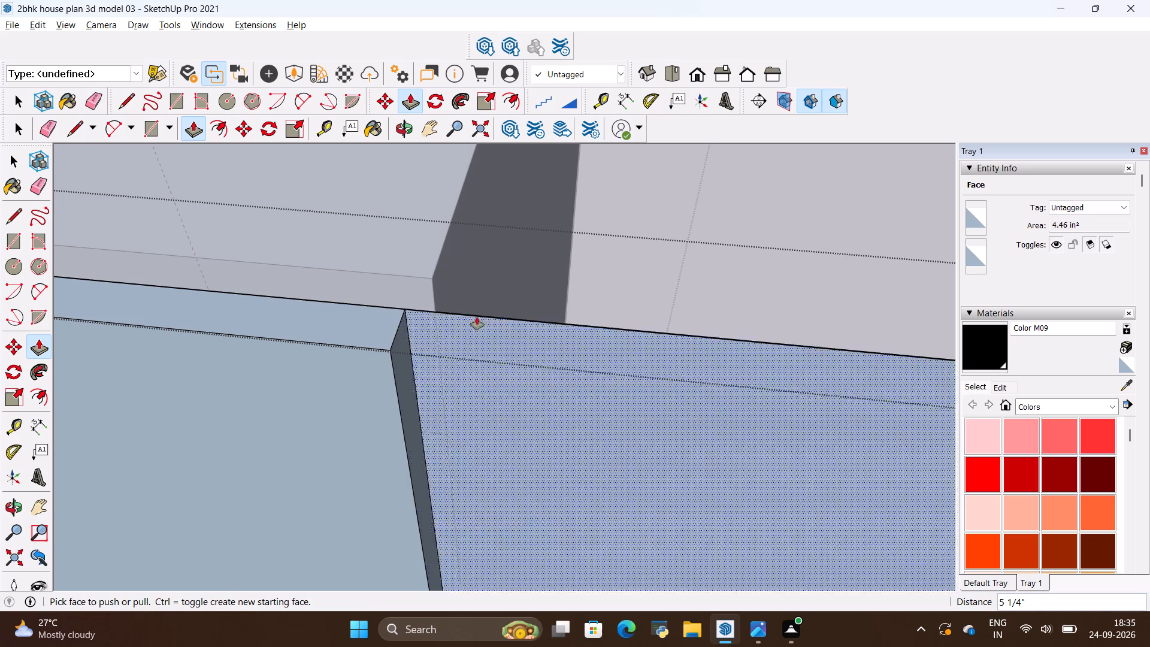
pyautogui.press('space')
pyautogui.click(703, 211)
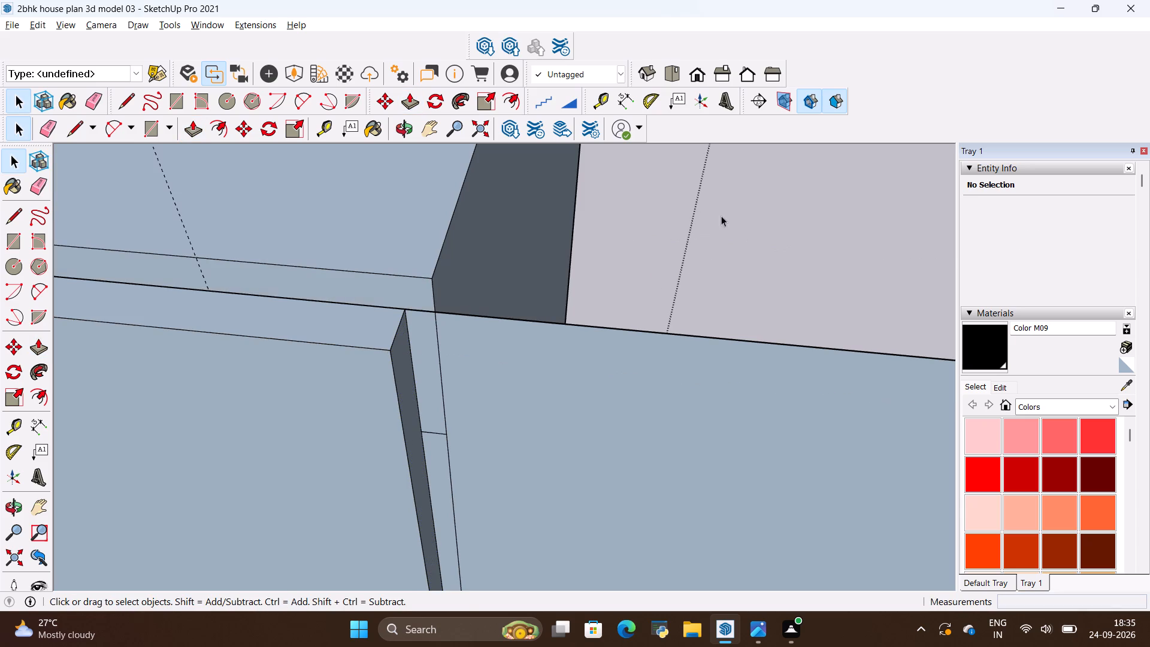
pyautogui.click(749, 233)
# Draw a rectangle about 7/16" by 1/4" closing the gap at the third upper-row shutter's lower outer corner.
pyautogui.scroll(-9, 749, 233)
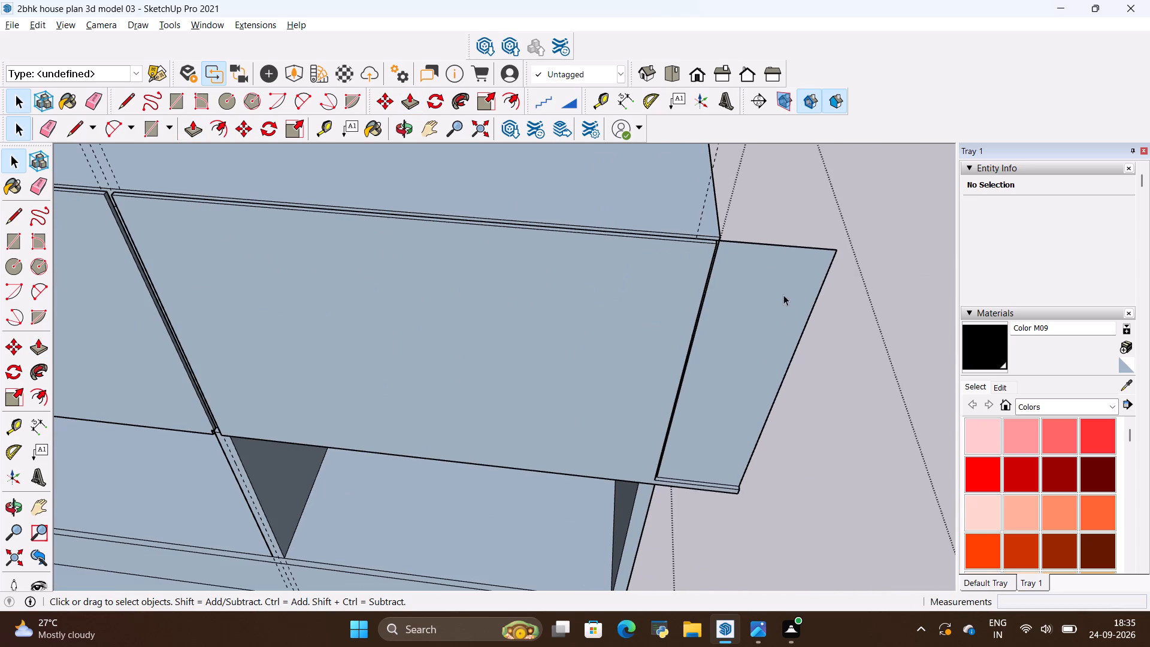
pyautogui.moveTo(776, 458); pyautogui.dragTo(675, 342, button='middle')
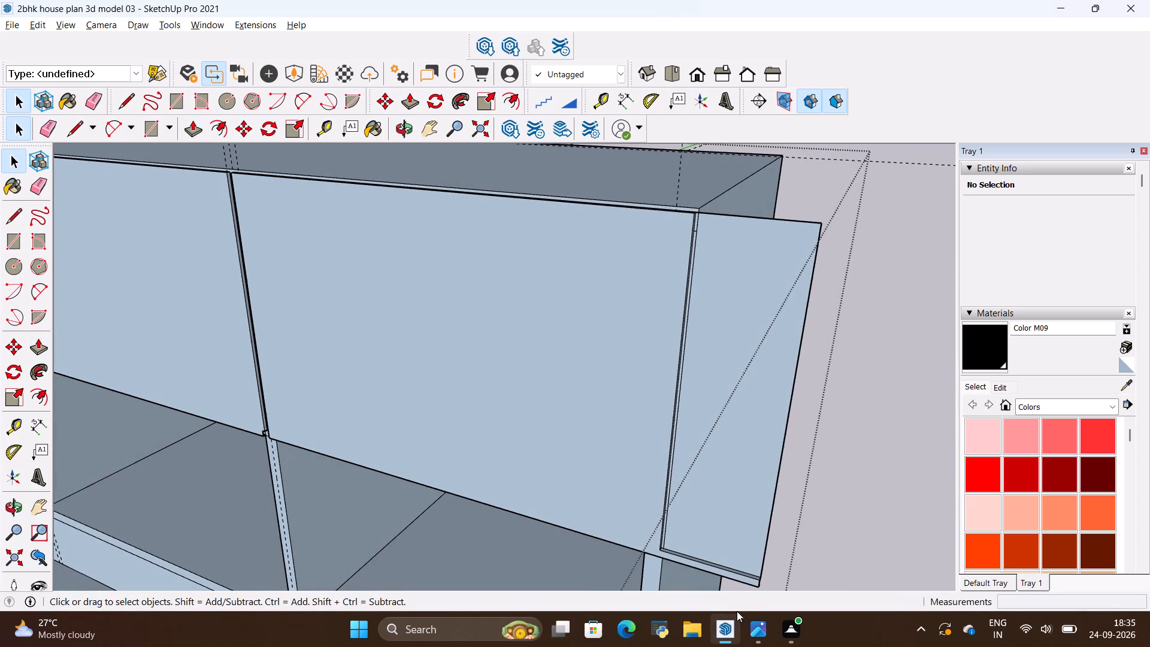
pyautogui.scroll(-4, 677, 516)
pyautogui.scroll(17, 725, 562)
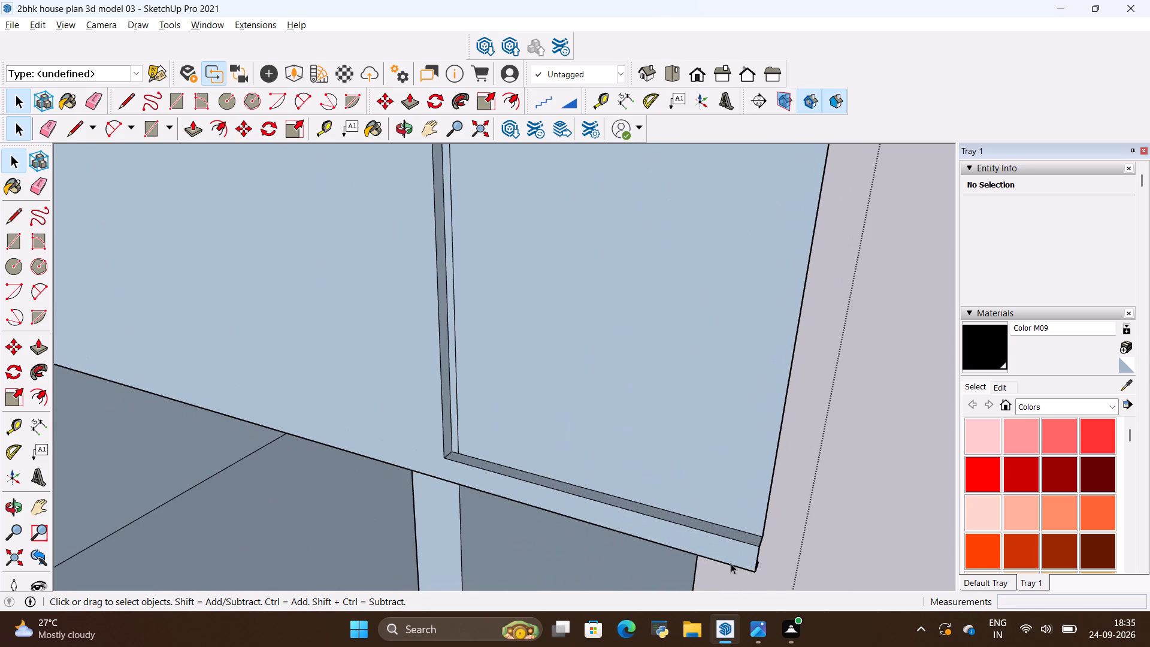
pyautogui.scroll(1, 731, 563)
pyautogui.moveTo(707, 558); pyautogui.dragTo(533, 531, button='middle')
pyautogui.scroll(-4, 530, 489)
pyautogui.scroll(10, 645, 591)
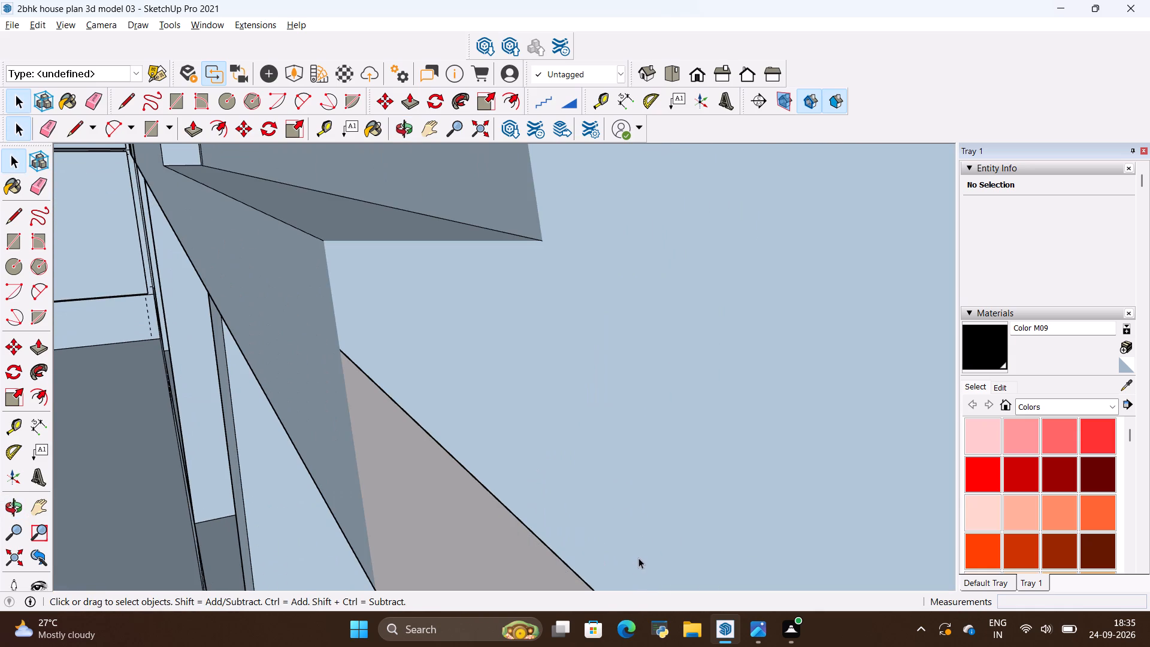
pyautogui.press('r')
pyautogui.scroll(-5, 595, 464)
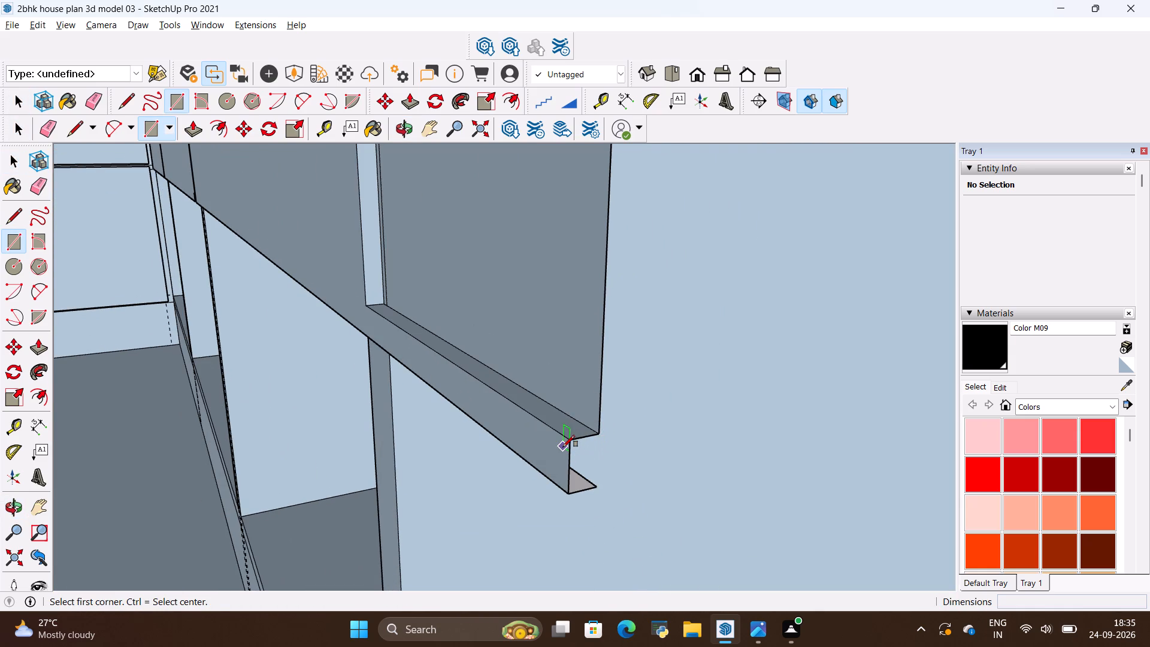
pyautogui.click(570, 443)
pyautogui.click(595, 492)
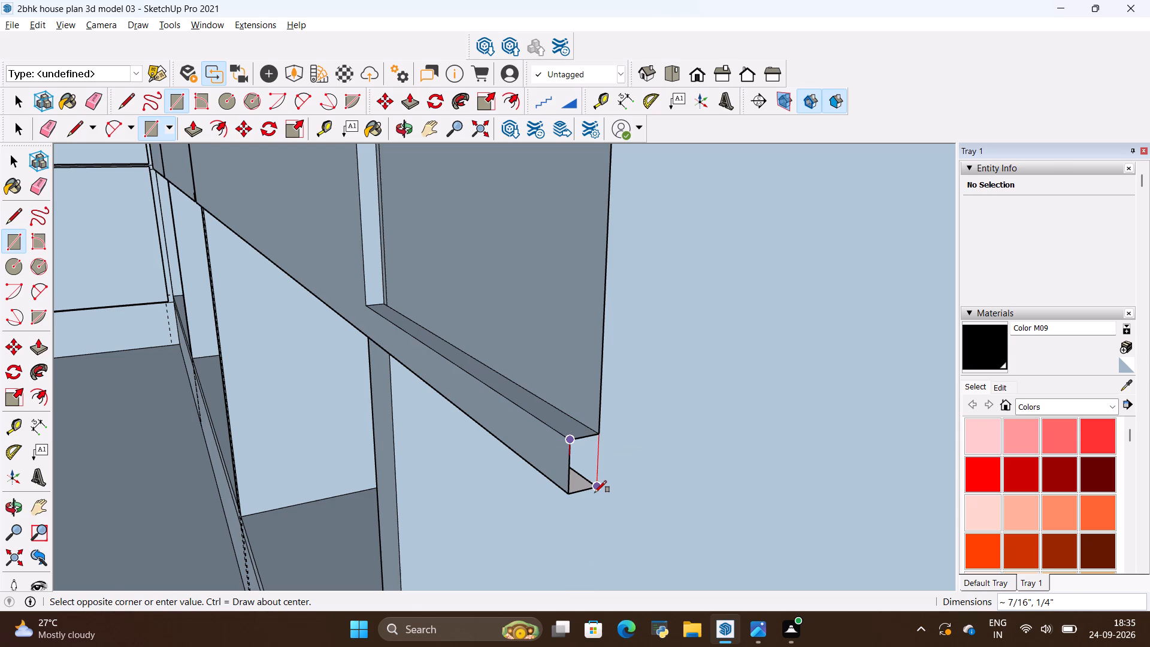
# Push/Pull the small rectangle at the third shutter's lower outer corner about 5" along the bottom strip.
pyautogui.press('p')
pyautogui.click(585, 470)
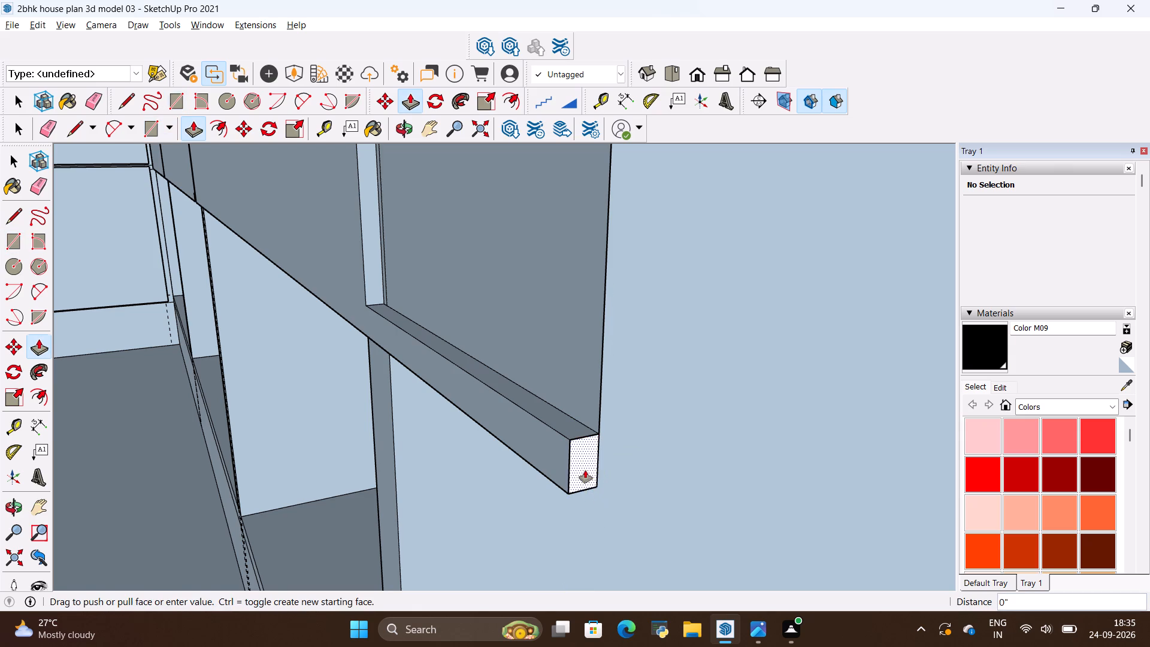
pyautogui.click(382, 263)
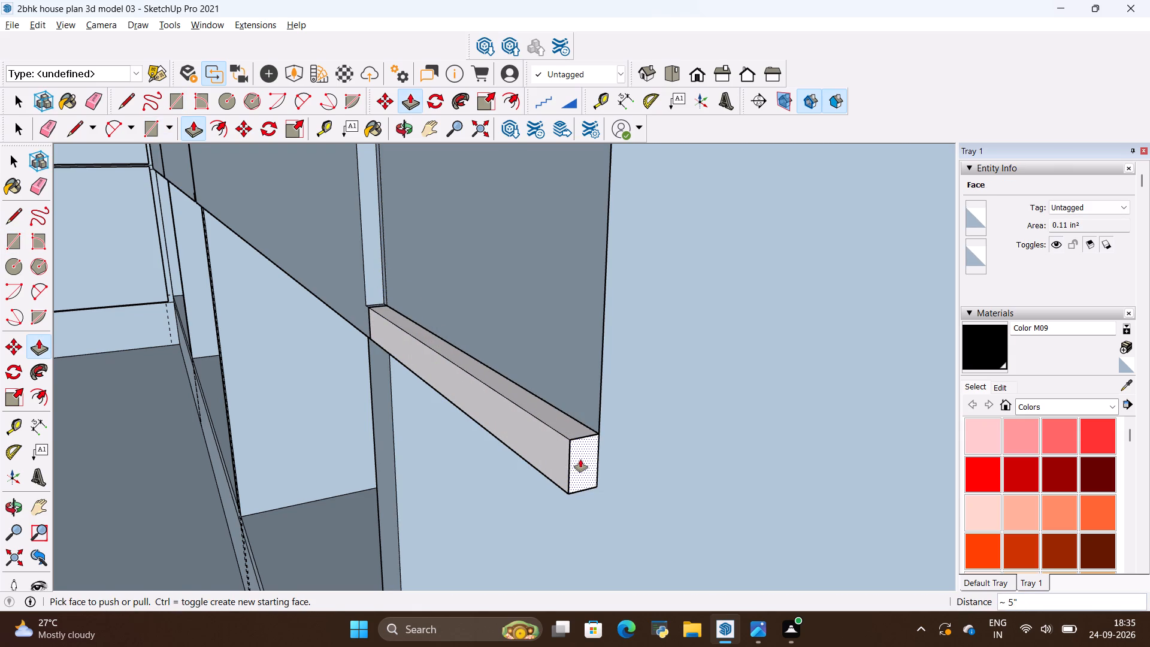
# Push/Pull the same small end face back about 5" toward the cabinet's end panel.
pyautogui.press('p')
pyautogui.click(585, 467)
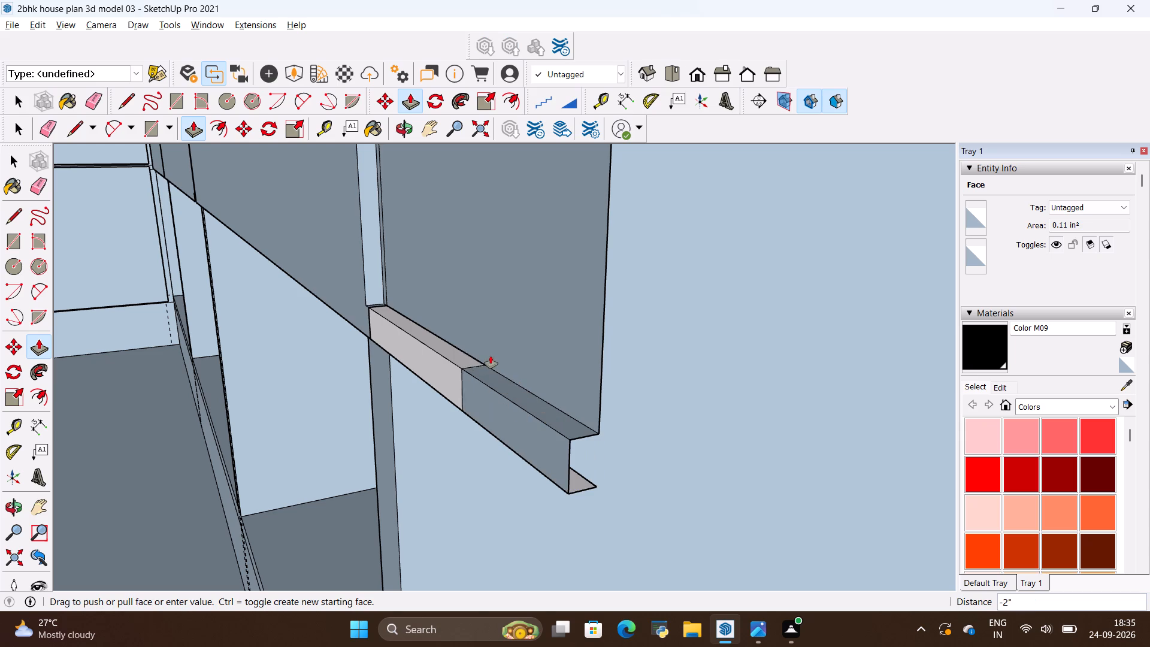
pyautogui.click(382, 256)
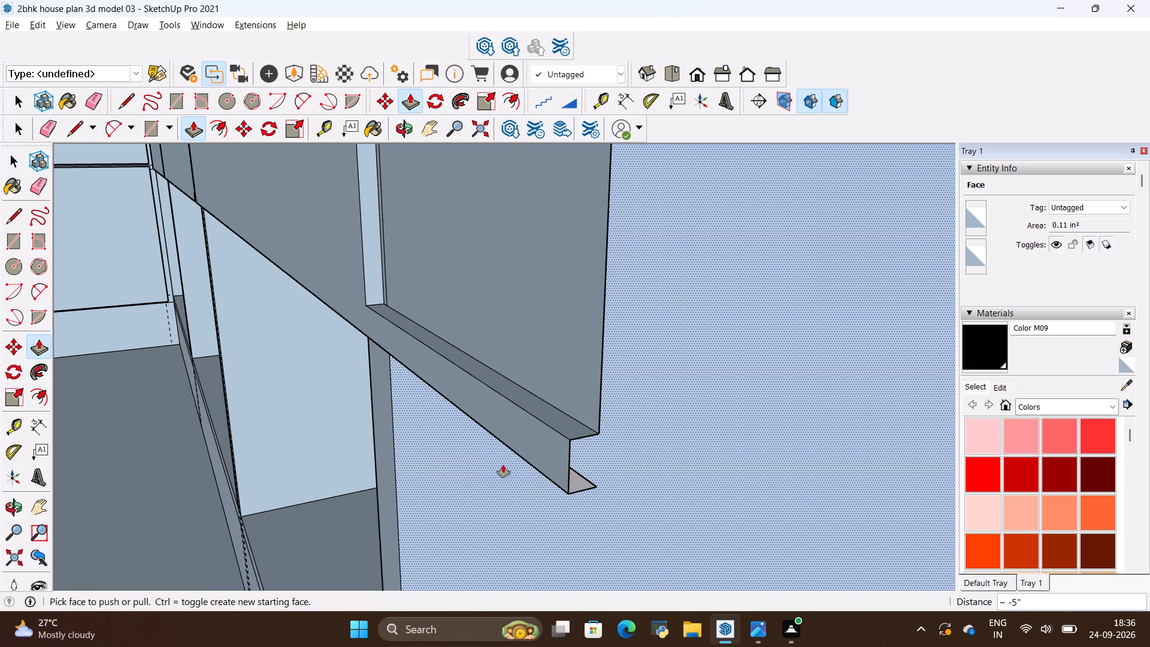
# Undo the recent edits back to before the second and third upper-row shutters were placed.
pyautogui.press('e')
pyautogui.moveTo(565, 409); pyautogui.dragTo(558, 488)
pyautogui.hotkey('alt', 'BackSpace')
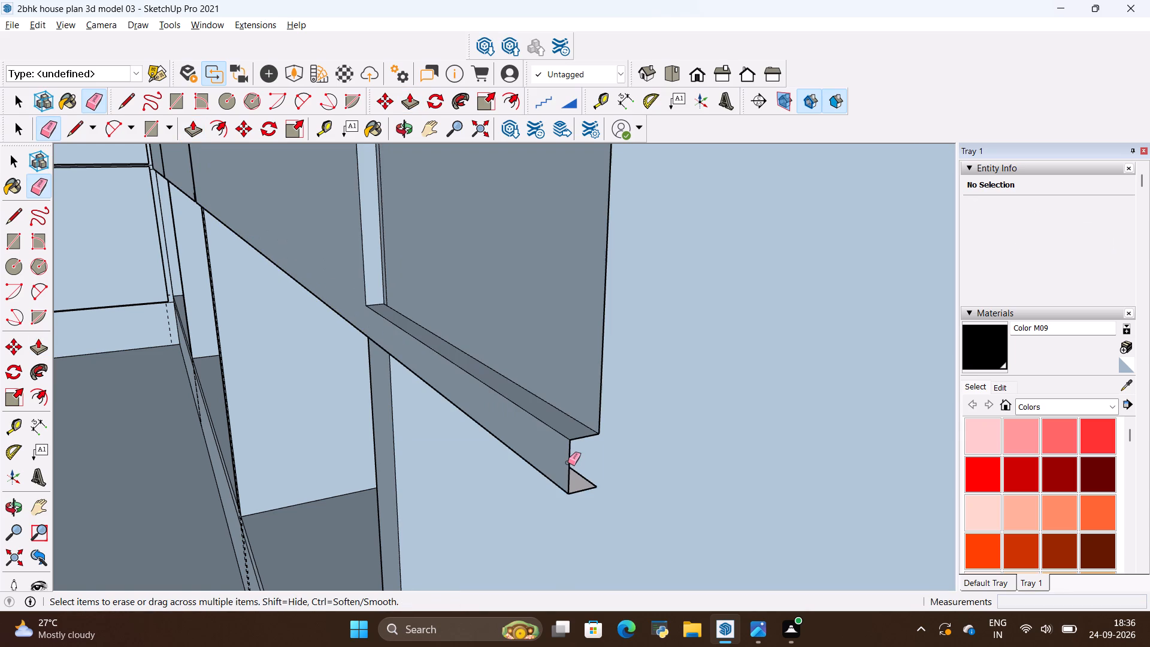
pyautogui.hotkey('alt', 'BackSpace')
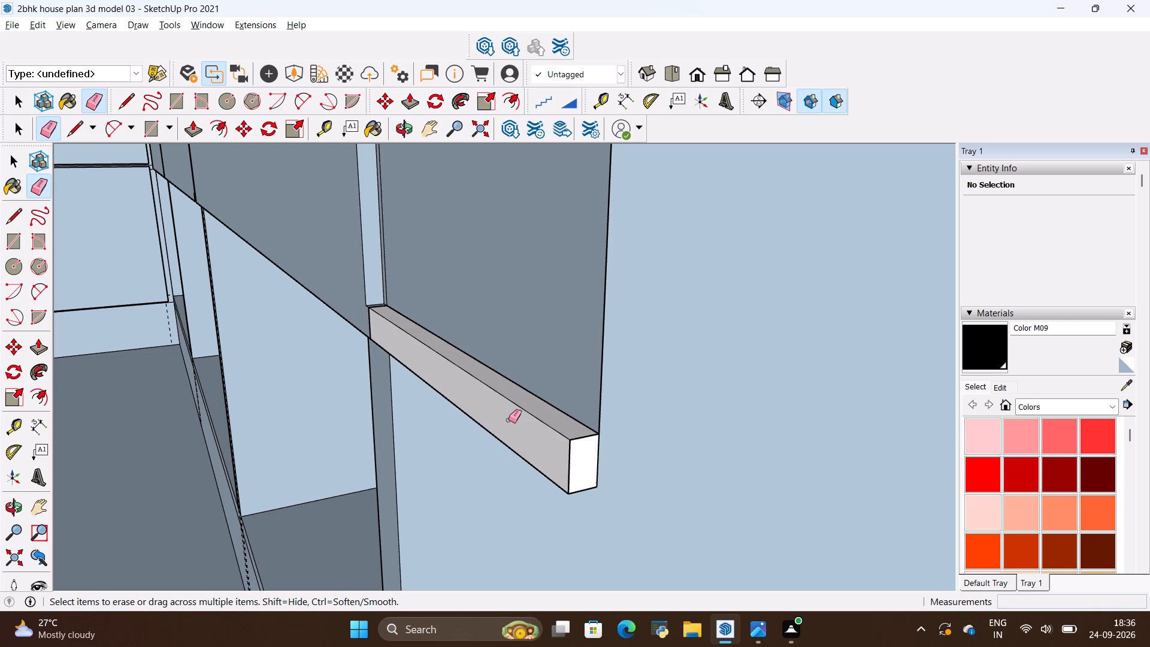
pyautogui.hotkey('alt', 'BackSpace')
pyautogui.hotkey('alt', 'BackSpace')
pyautogui.hotkey('alt', 'BackSpace')
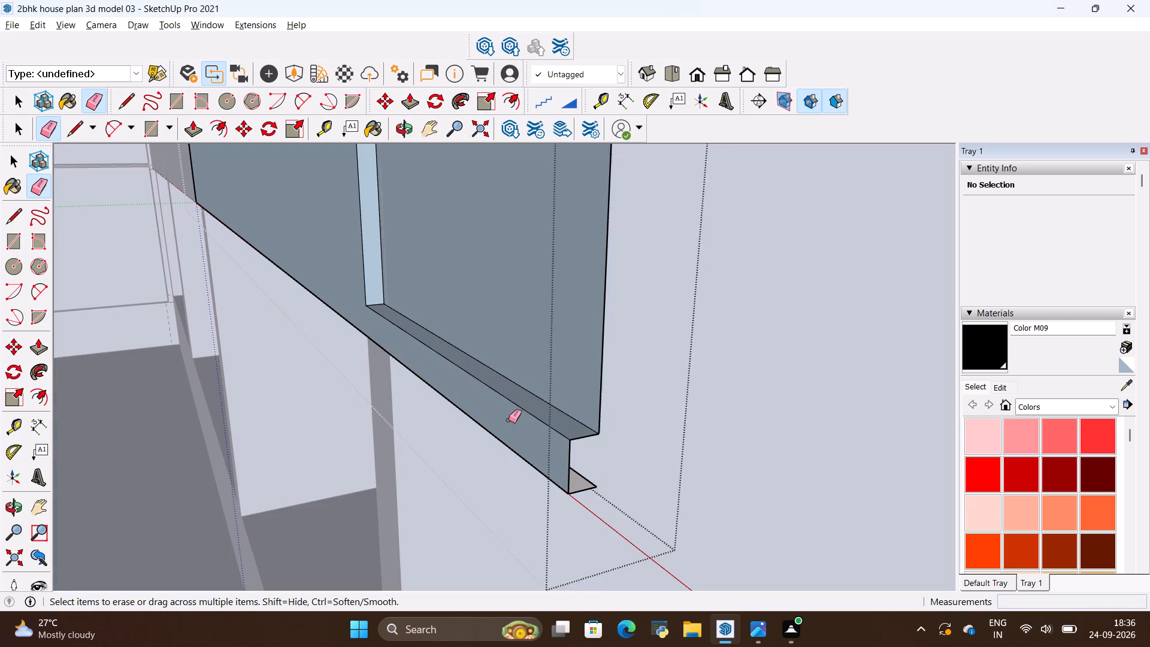
pyautogui.hotkey('alt', 'BackSpace')
pyautogui.hotkey('alt', 'BackSpace')
pyautogui.hotkey('alt', 'BackSpace')
pyautogui.hotkey('alt', 'BackSpace')
pyautogui.hotkey('alt', 'BackSpace')
pyautogui.hotkey('alt', 'BackSpace')
pyautogui.hotkey('alt', 'BackSpace')
pyautogui.hotkey('alt', 'BackSpace')
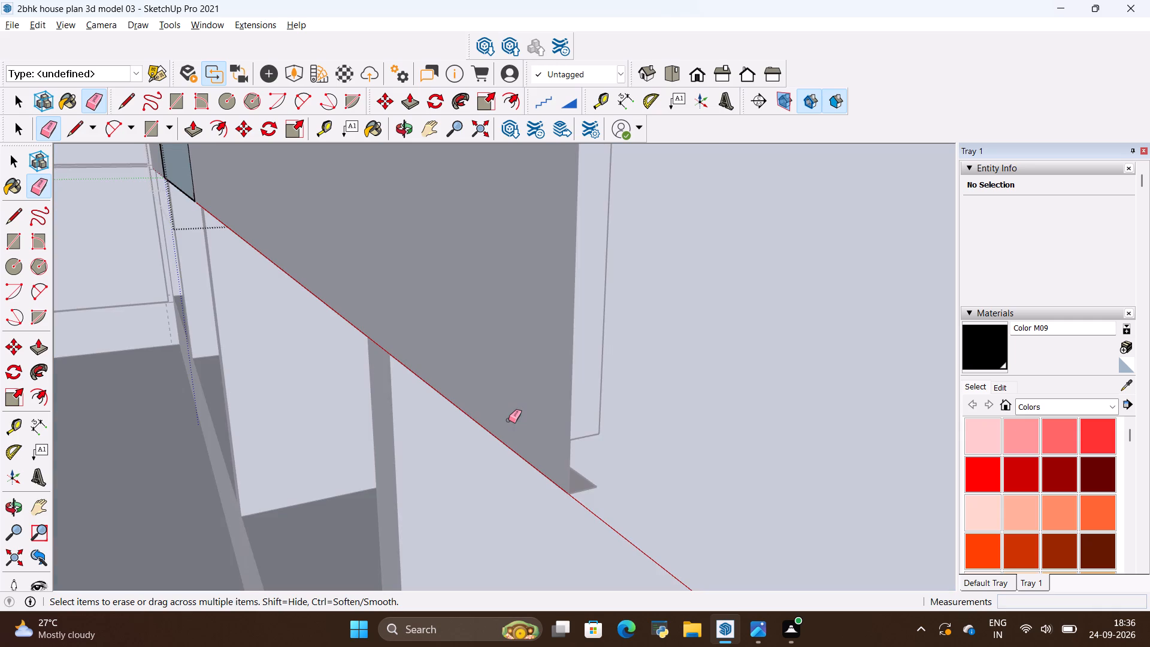
pyautogui.hotkey('alt', 'BackSpace')
pyautogui.hotkey('alt', 'BackSpace')
pyautogui.hotkey('alt', 'BackSpace')
pyautogui.hotkey('alt', 'BackSpace')
pyautogui.hotkey('alt', 'BackSpace')
pyautogui.hotkey('alt', 'BackSpace')
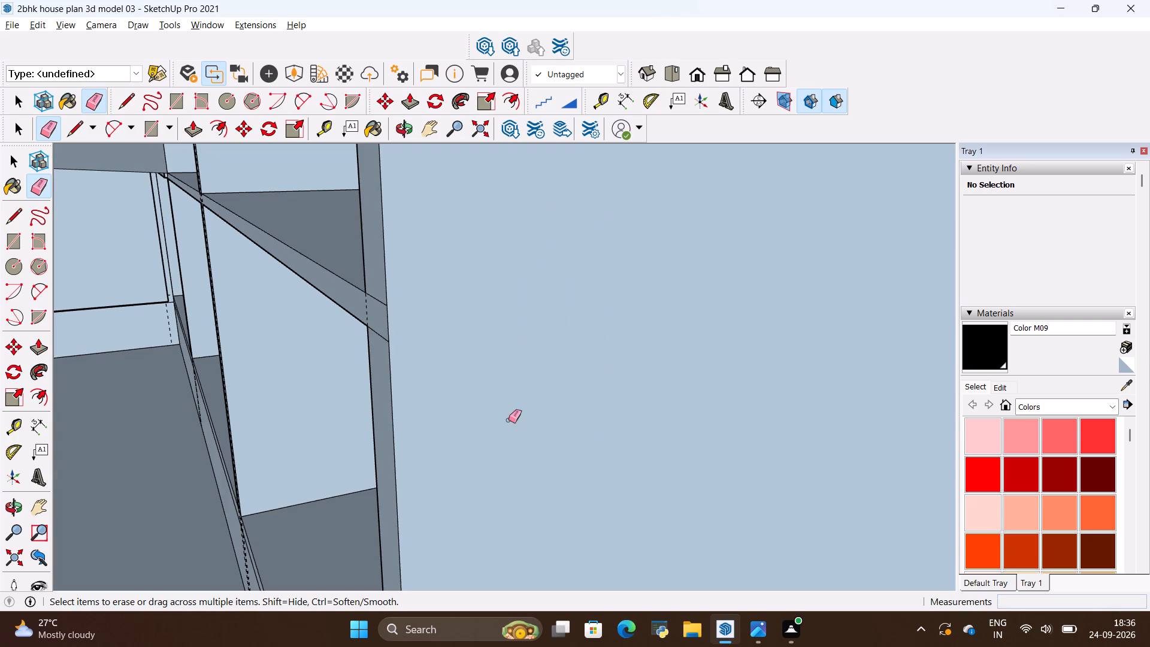
# Redo the last three undone edits to restore the three upper-row shutters on the second base cabinet run.
pyautogui.scroll(-17, 553, 420)
pyautogui.scroll(-2, 637, 527)
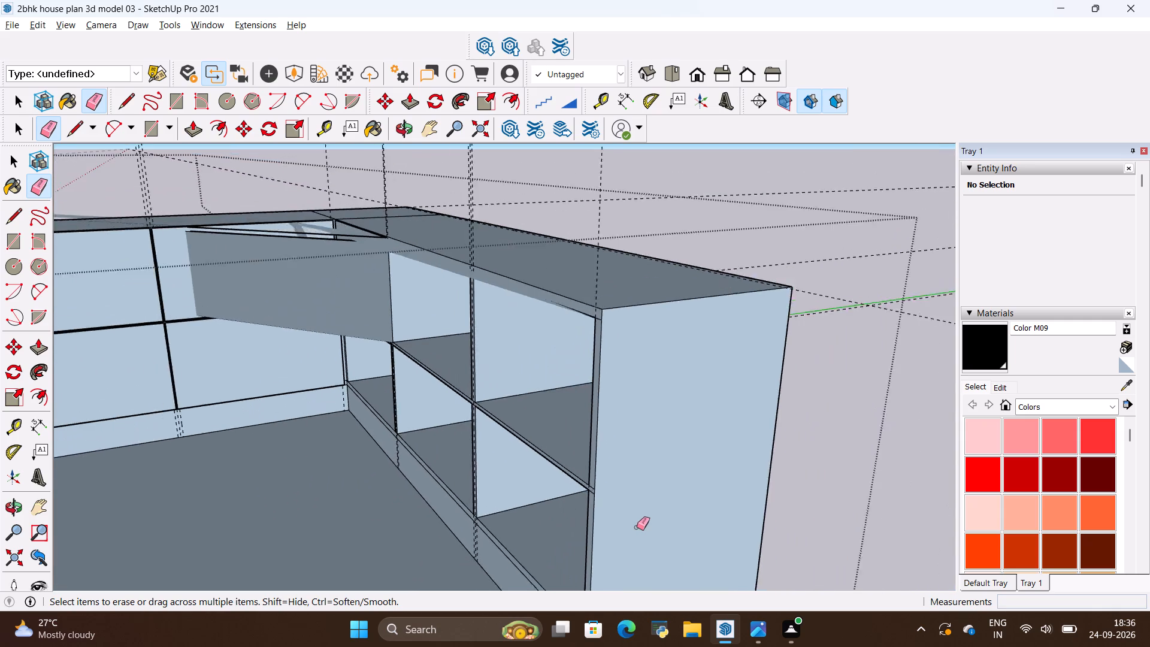
pyautogui.scroll(-2, 637, 527)
pyautogui.moveTo(322, 485); pyautogui.dragTo(518, 532, button='middle')
pyautogui.scroll(-5, 701, 458)
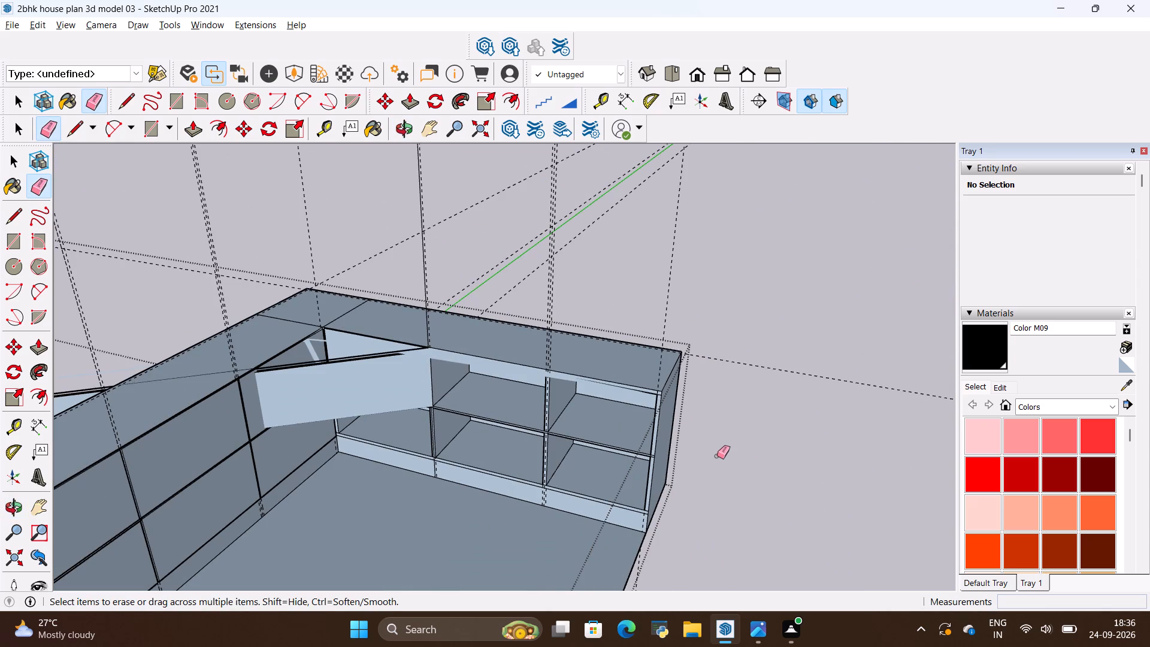
pyautogui.hotkey('ctrl', 'y')
pyautogui.hotkey('ctrl', 'y')
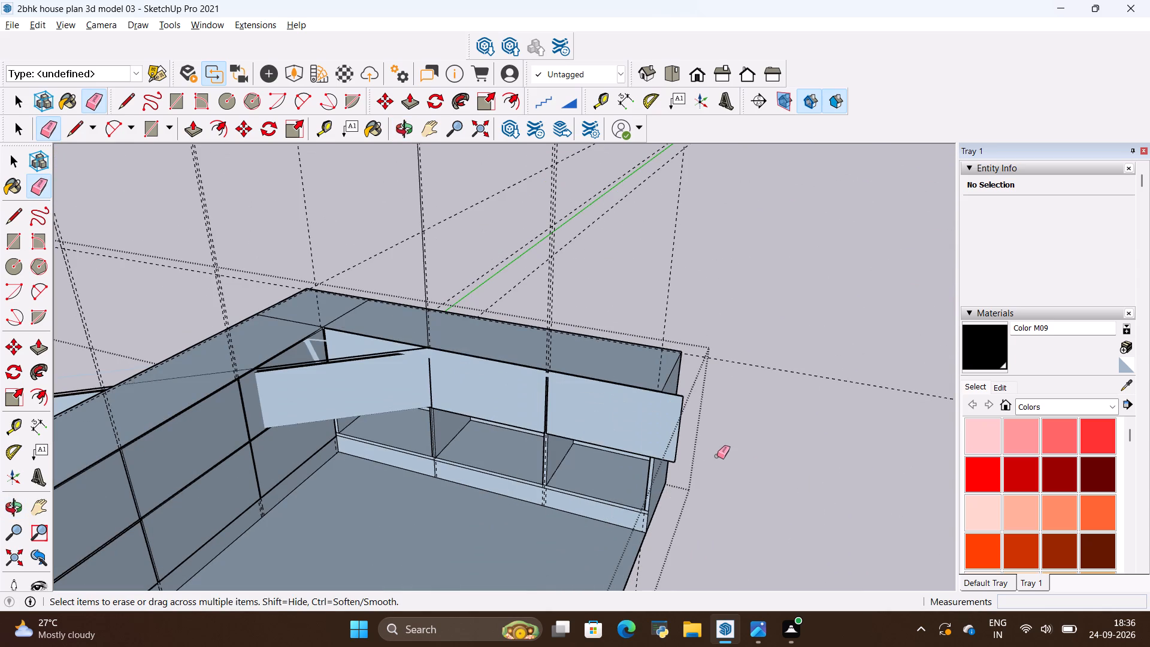
pyautogui.hotkey('ctrl', 'y')
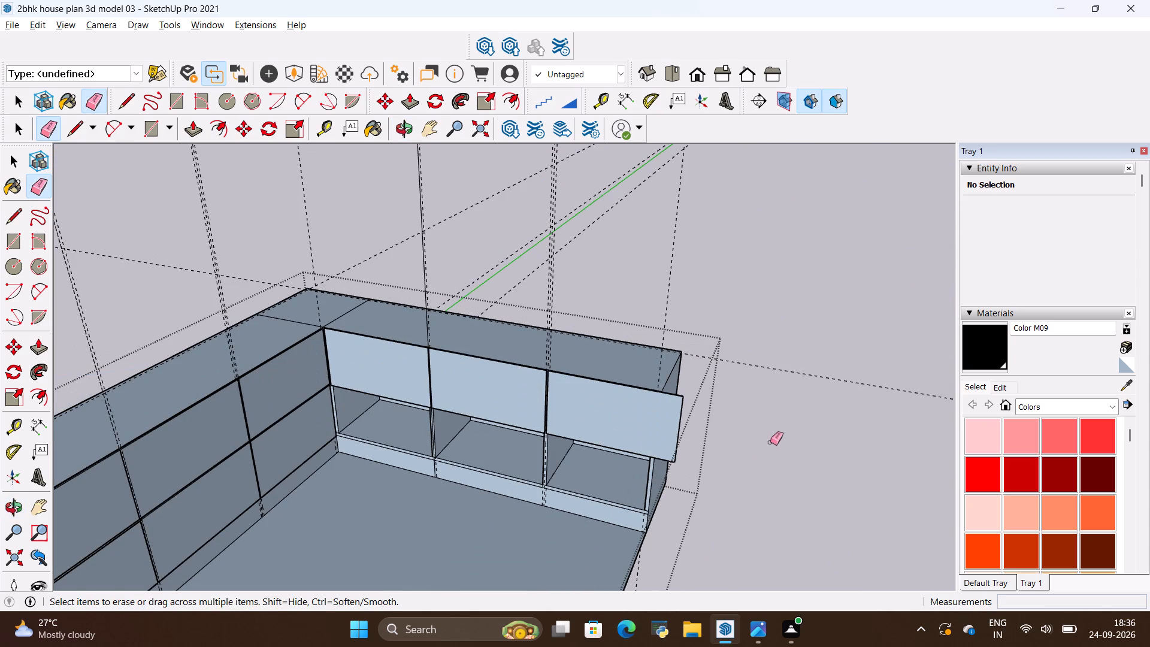
# Erase the third upper-row shutter's group that overhangs the cabinet's outer end panel.
pyautogui.scroll(4, 637, 442)
pyautogui.scroll(12, 717, 365)
pyautogui.scroll(-4, 686, 384)
pyautogui.scroll(-5, 631, 382)
pyautogui.moveTo(443, 403); pyautogui.dragTo(598, 364, button='middle')
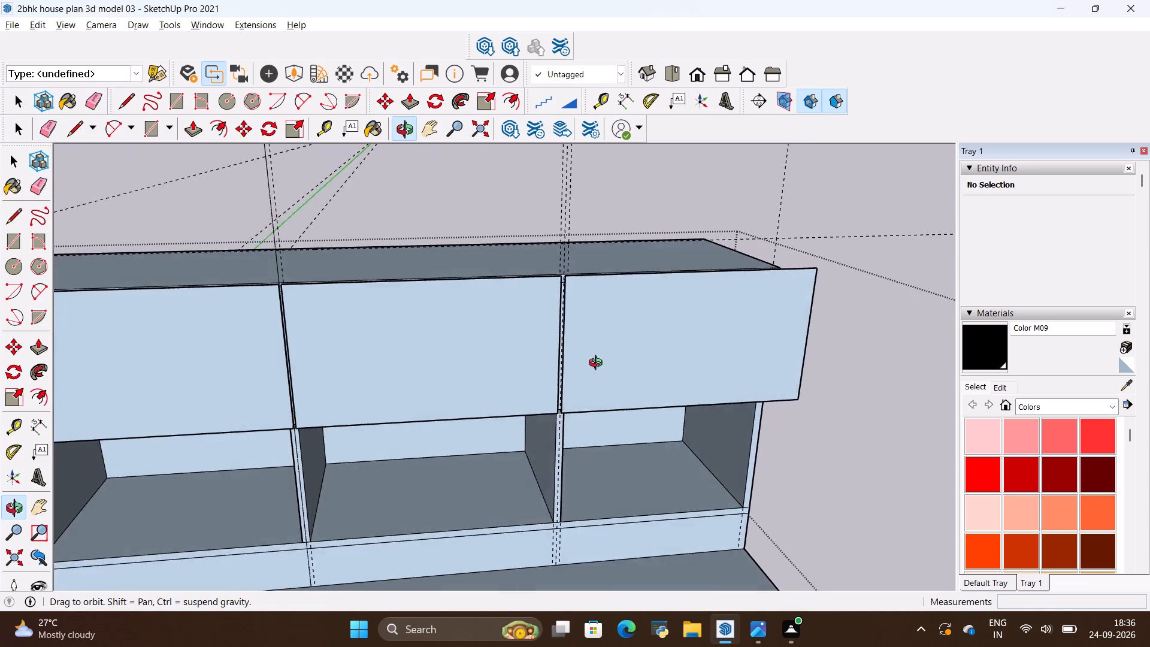
pyautogui.moveTo(598, 364); pyautogui.dragTo(583, 349, button='middle')
pyautogui.scroll(-5, 588, 344)
pyautogui.scroll(4, 612, 377)
pyautogui.scroll(-4, 649, 468)
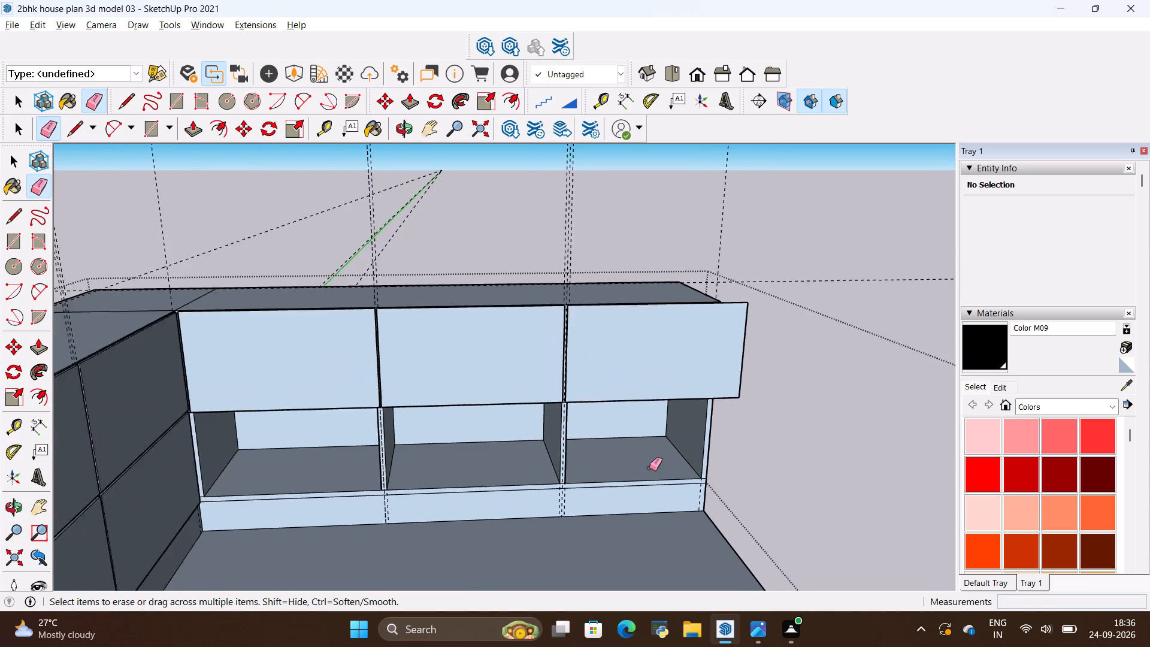
pyautogui.moveTo(698, 503); pyautogui.dragTo(662, 503, button='middle')
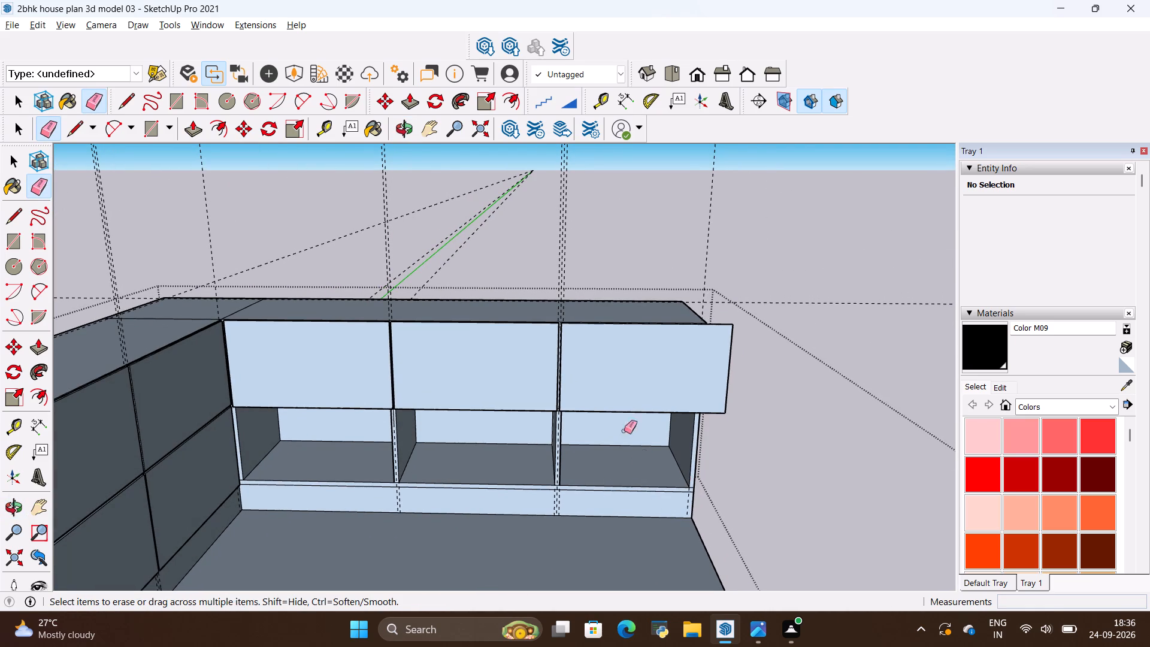
pyautogui.scroll(4, 638, 396)
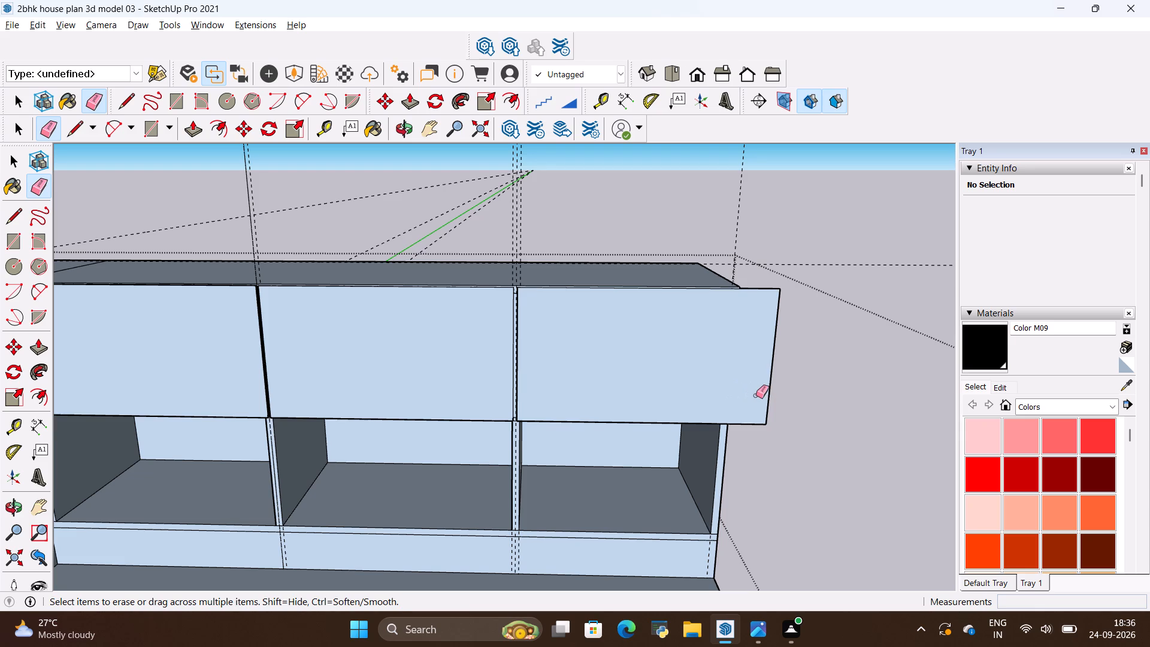
pyautogui.press('space')
pyautogui.click(804, 409)
pyautogui.click(736, 395)
pyautogui.rightClick(736, 395)
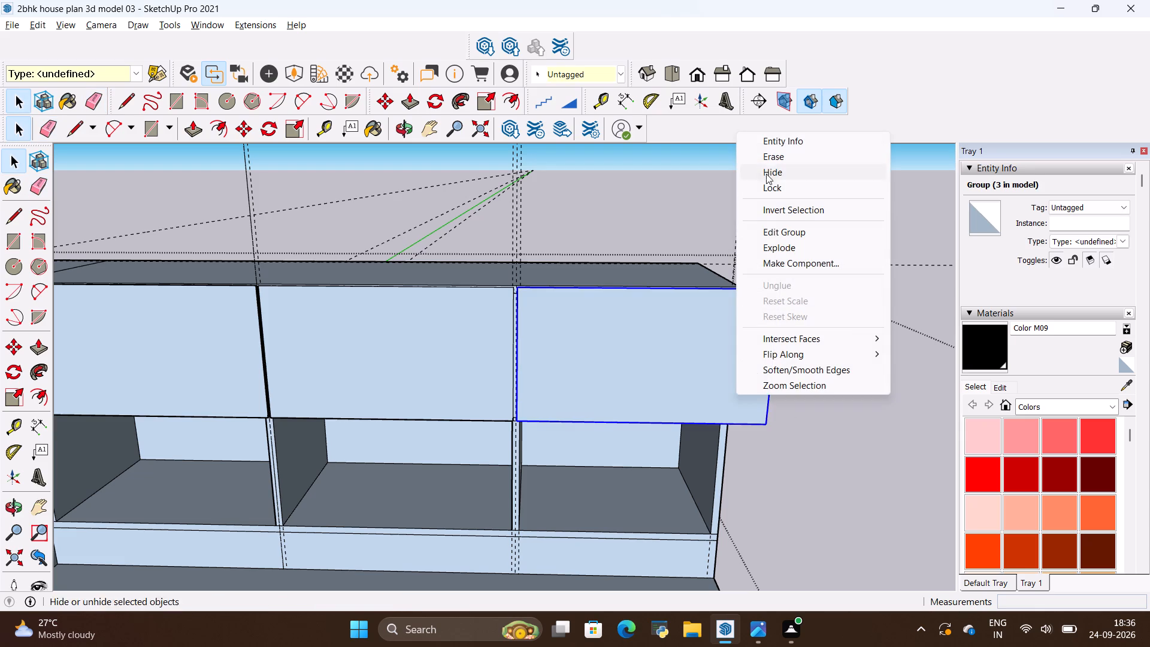
pyautogui.click(769, 161)
# Draw a rectangle about 2' 4 1/4" by 1' 5 13/16" over the third upper bay, from the divider's centre guide to the end panel.
pyautogui.scroll(3, 557, 335)
pyautogui.scroll(11, 504, 257)
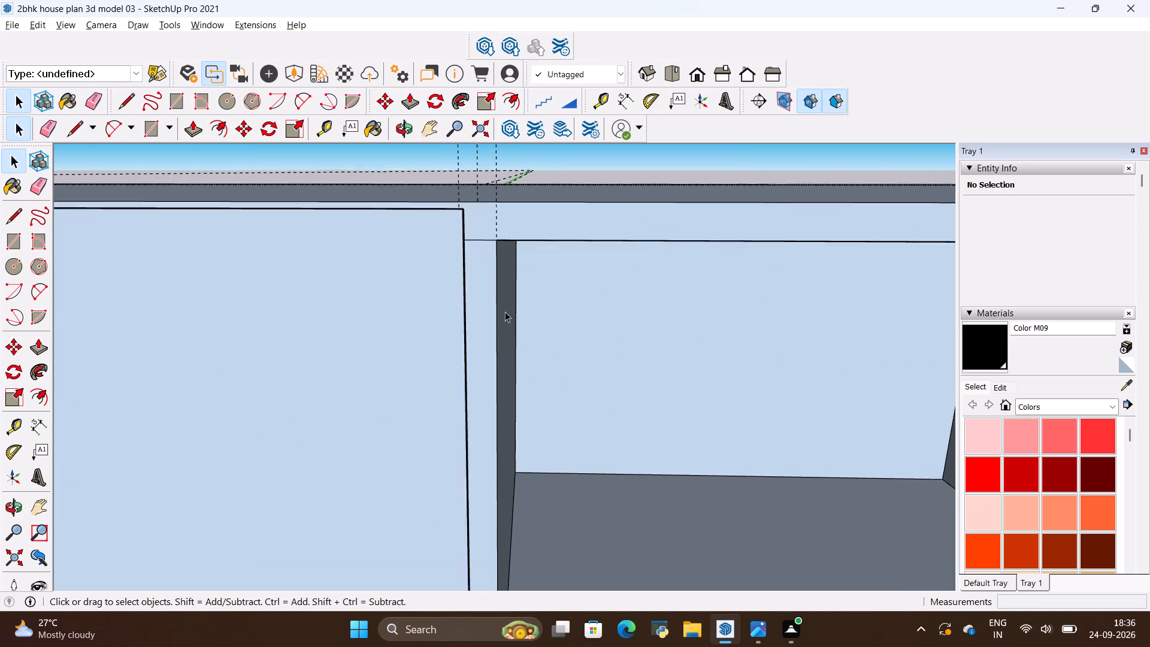
pyautogui.press('r')
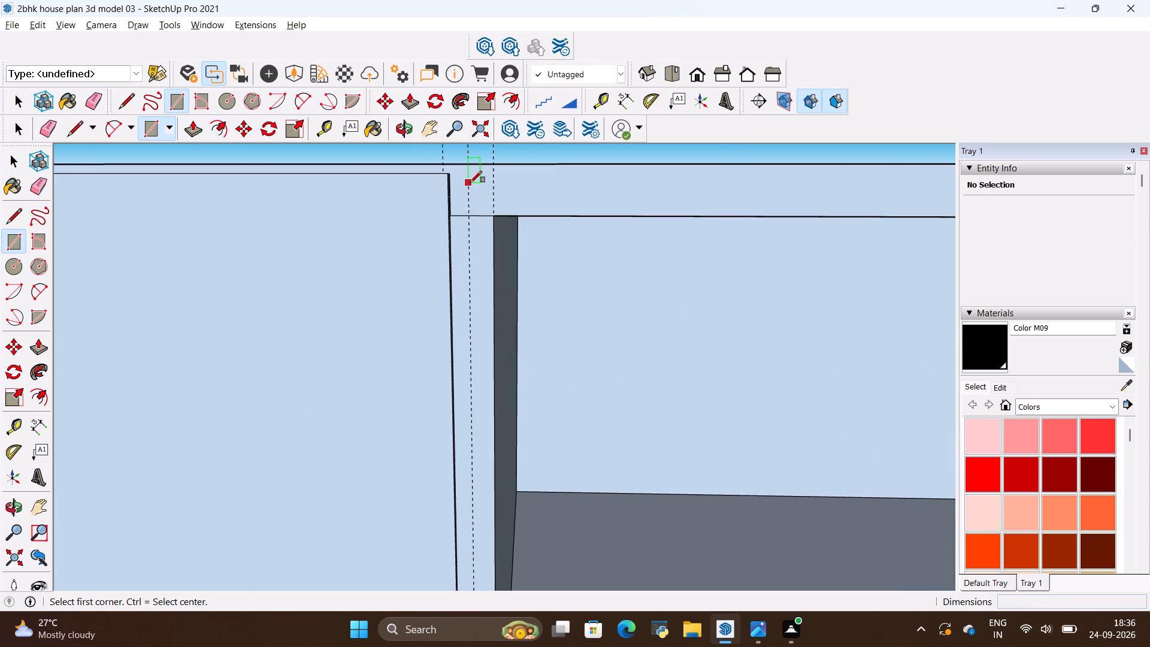
pyautogui.click(470, 180)
pyautogui.scroll(-7, 514, 255)
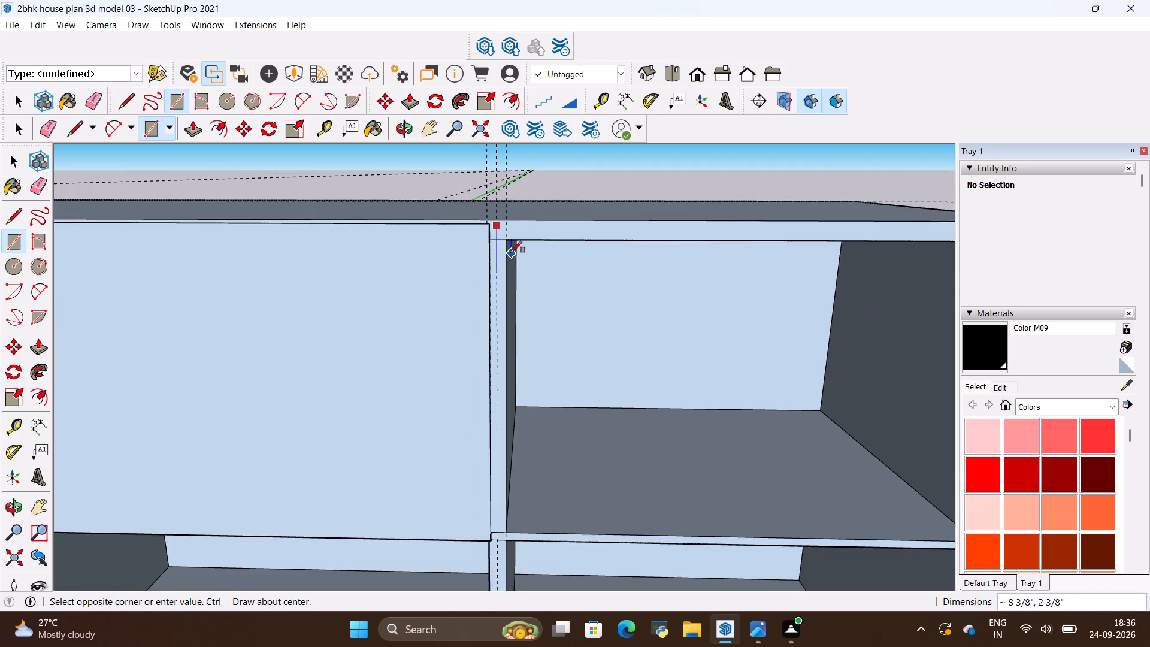
pyautogui.scroll(-4, 510, 253)
pyautogui.scroll(16, 807, 413)
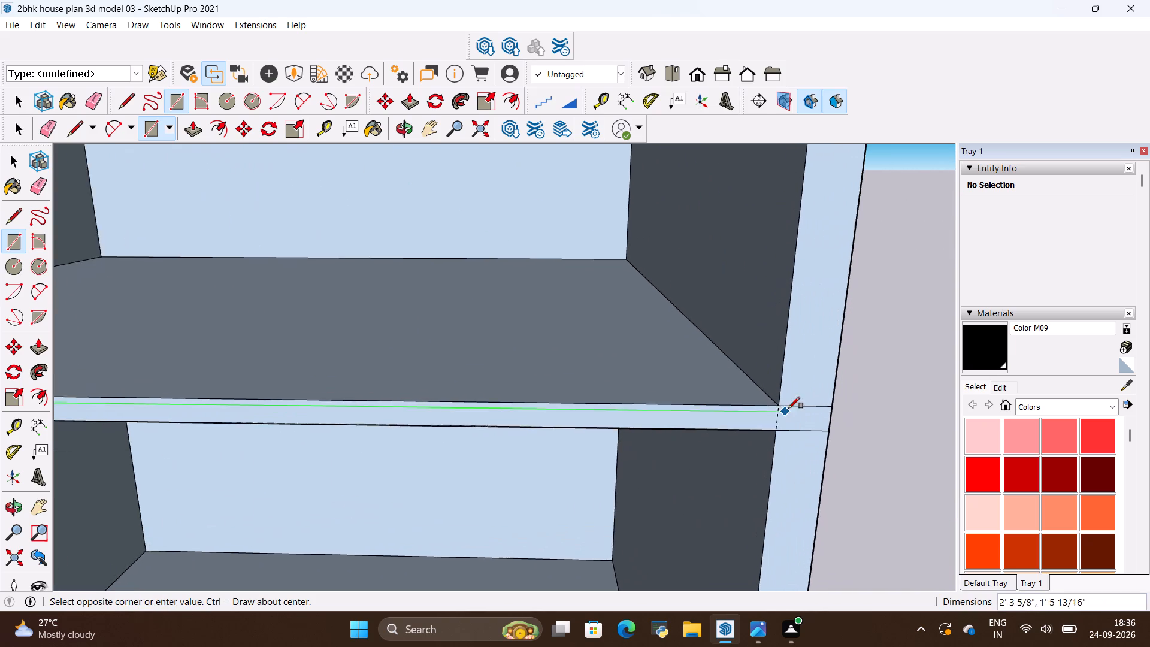
pyautogui.scroll(6, 788, 409)
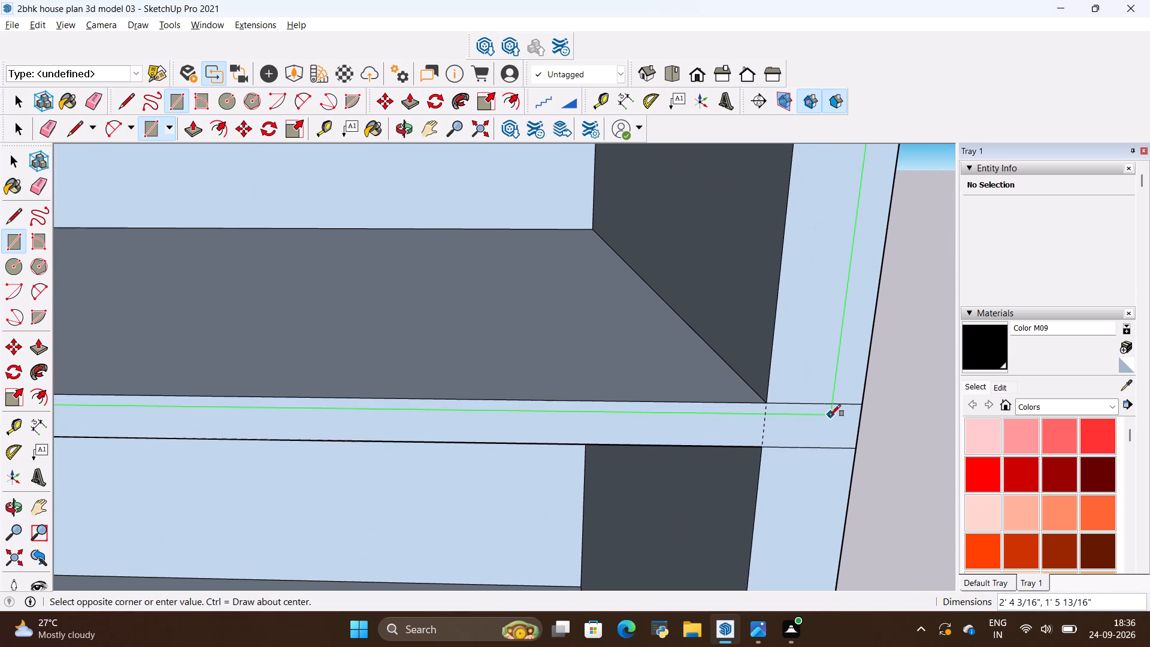
pyautogui.click(834, 416)
pyautogui.click(746, 402)
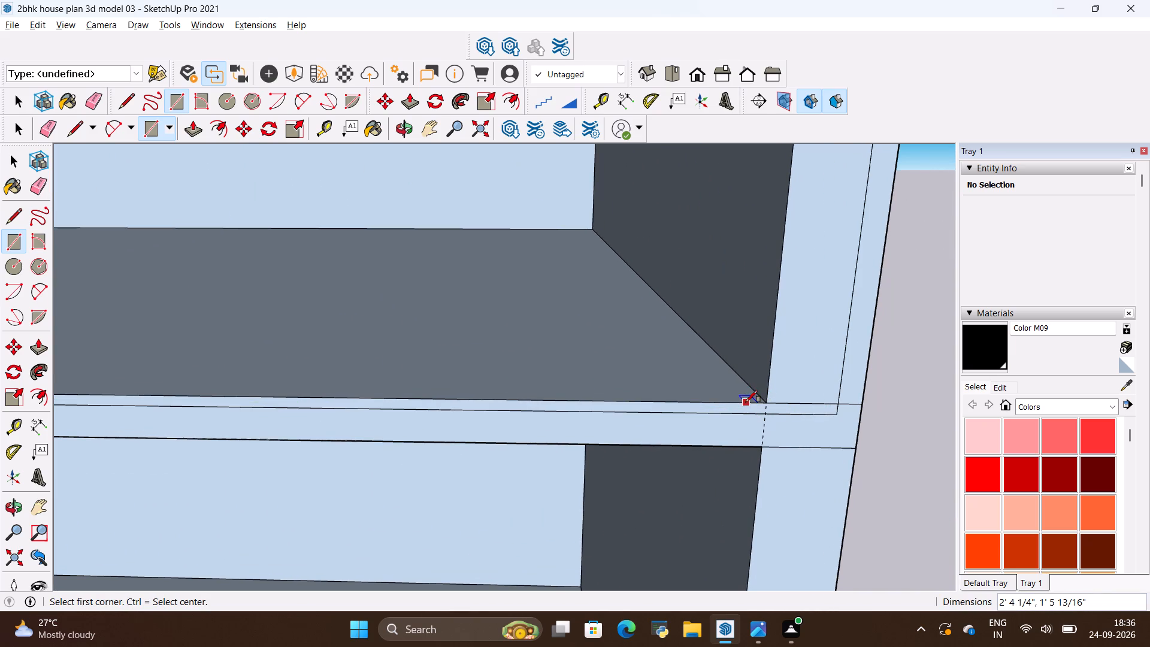
pyautogui.click(766, 380)
# Erase the cabinet edges left inside the third shutter's rectangle at its lower corner beside the outer end panel.
pyautogui.scroll(2, 764, 405)
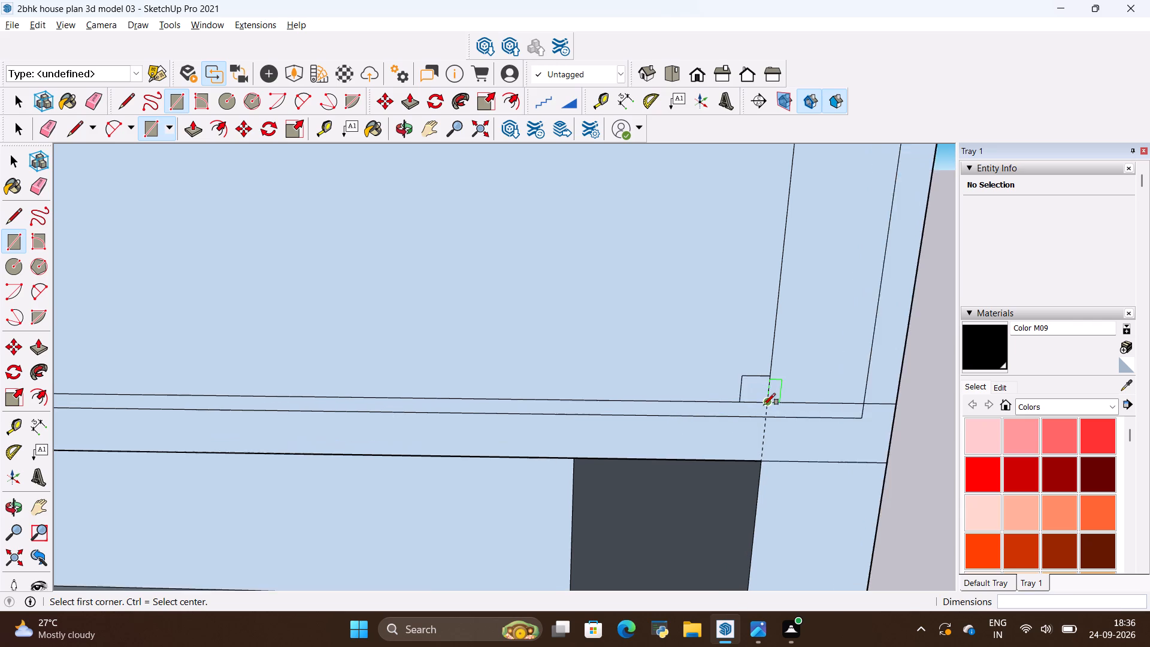
pyautogui.scroll(5, 764, 405)
pyautogui.press('e')
pyautogui.moveTo(785, 376); pyautogui.dragTo(727, 404)
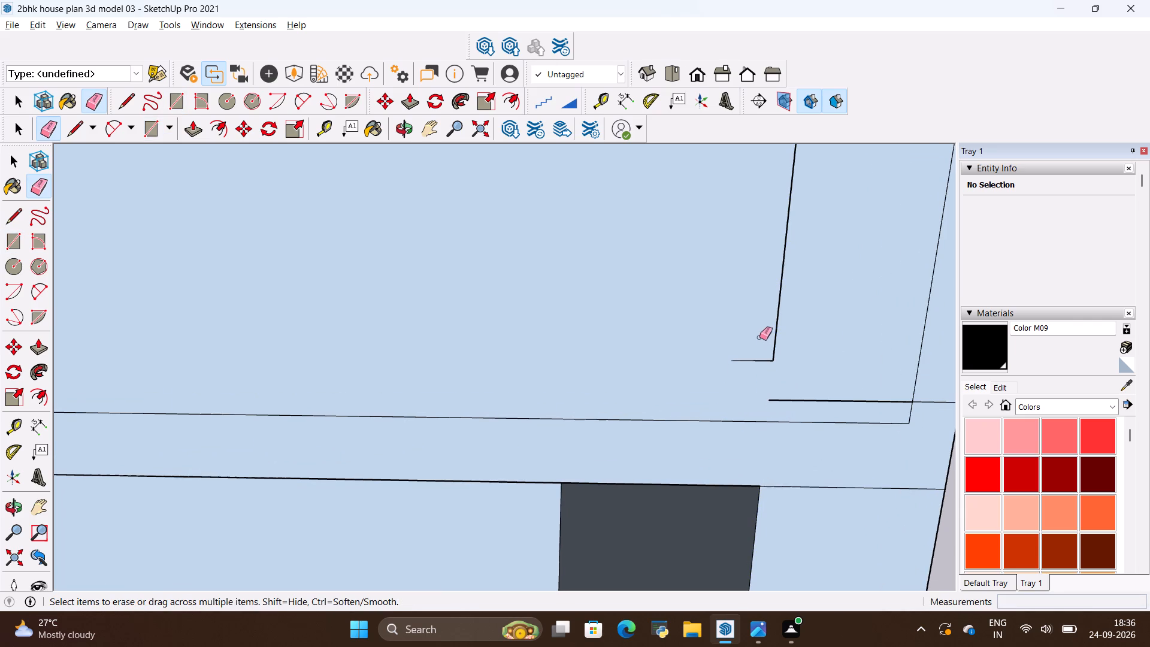
pyautogui.moveTo(790, 325); pyautogui.dragTo(713, 343)
pyautogui.moveTo(734, 346); pyautogui.dragTo(757, 379)
pyautogui.moveTo(776, 314); pyautogui.dragTo(777, 334)
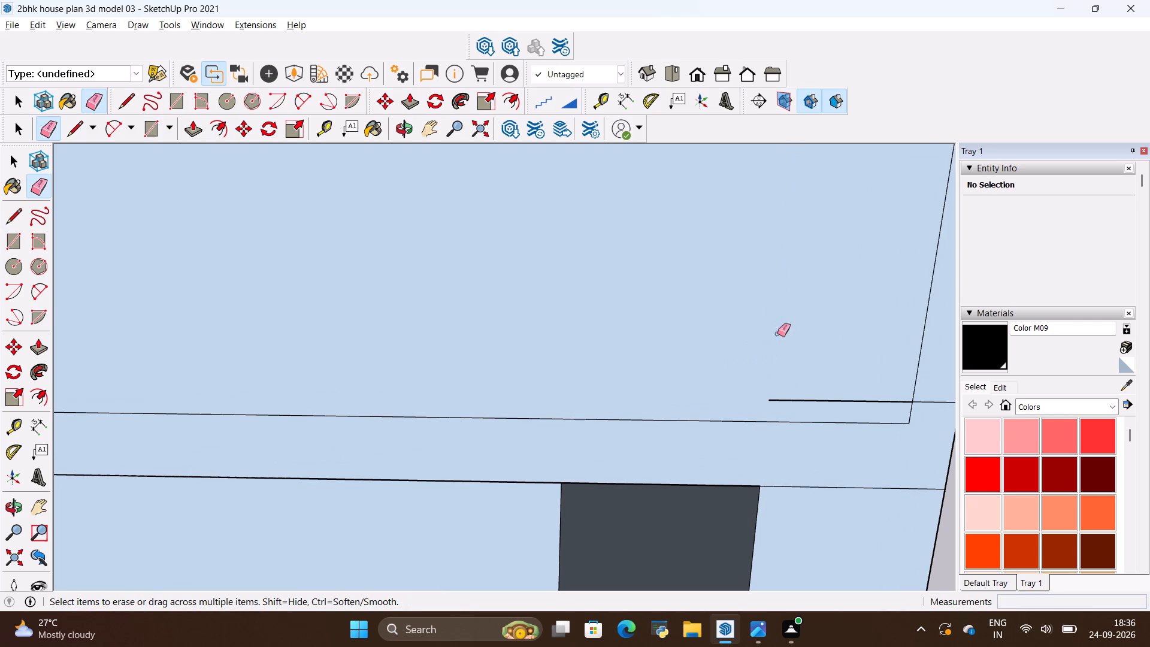
pyautogui.moveTo(798, 391); pyautogui.dragTo(813, 401)
pyautogui.scroll(-13, 719, 388)
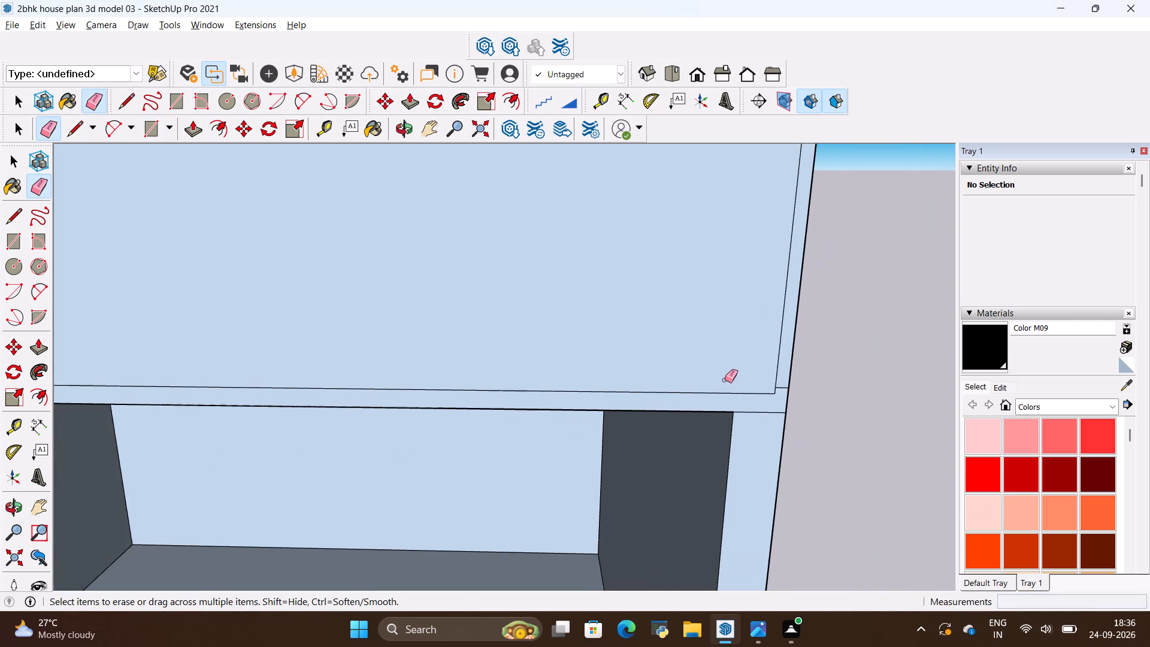
pyautogui.scroll(-20, 725, 380)
pyautogui.scroll(-2, 725, 380)
# Erase the leftover opening edges and guide crossing the rectangle's upper corner beside the divider, leaving one clean shutter face.
pyautogui.scroll(6, 469, 225)
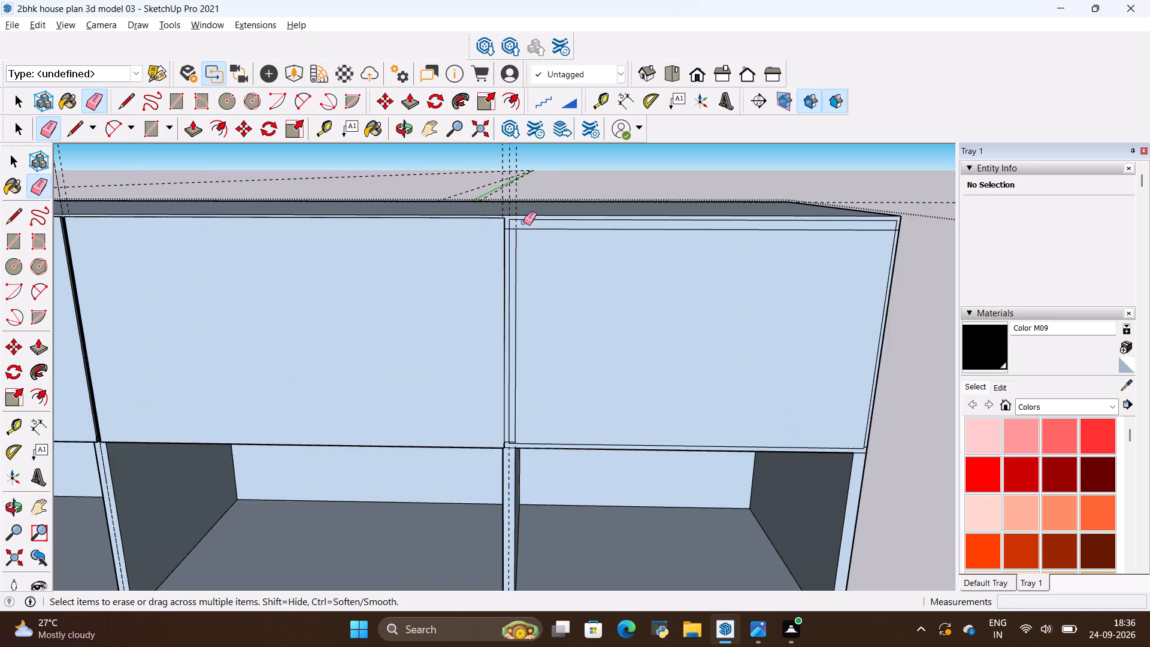
pyautogui.scroll(20, 523, 222)
pyautogui.scroll(1, 523, 222)
pyautogui.moveTo(501, 249); pyautogui.dragTo(455, 295)
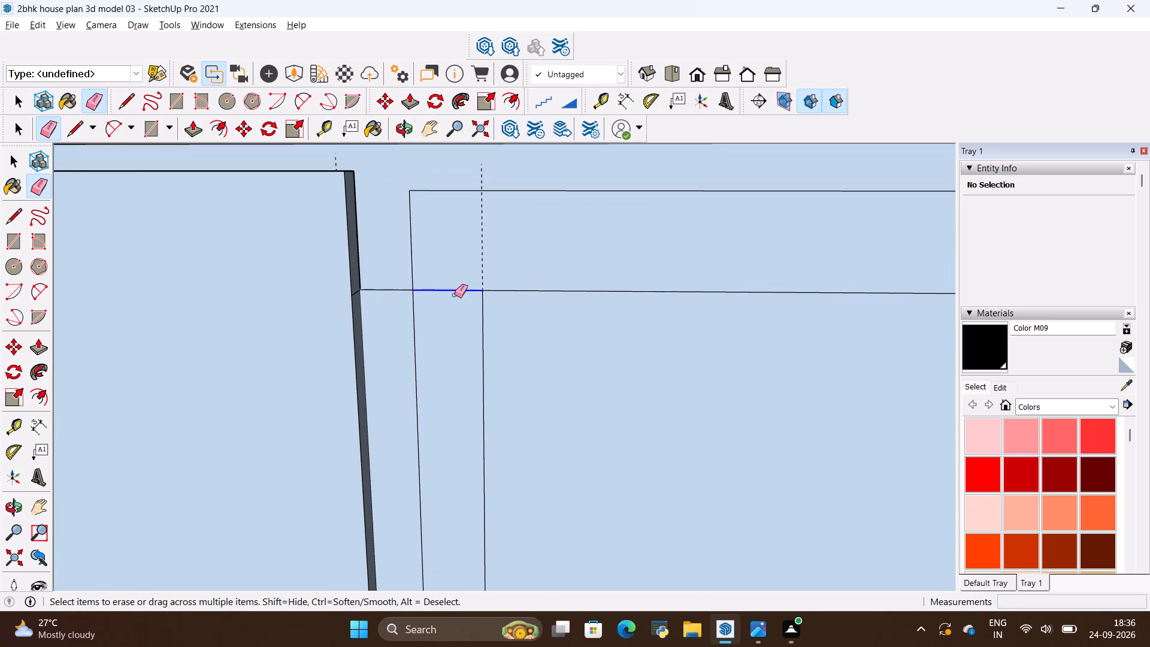
pyautogui.moveTo(455, 295); pyautogui.dragTo(453, 298)
pyautogui.moveTo(504, 261); pyautogui.dragTo(484, 276)
pyautogui.moveTo(496, 259); pyautogui.dragTo(476, 276)
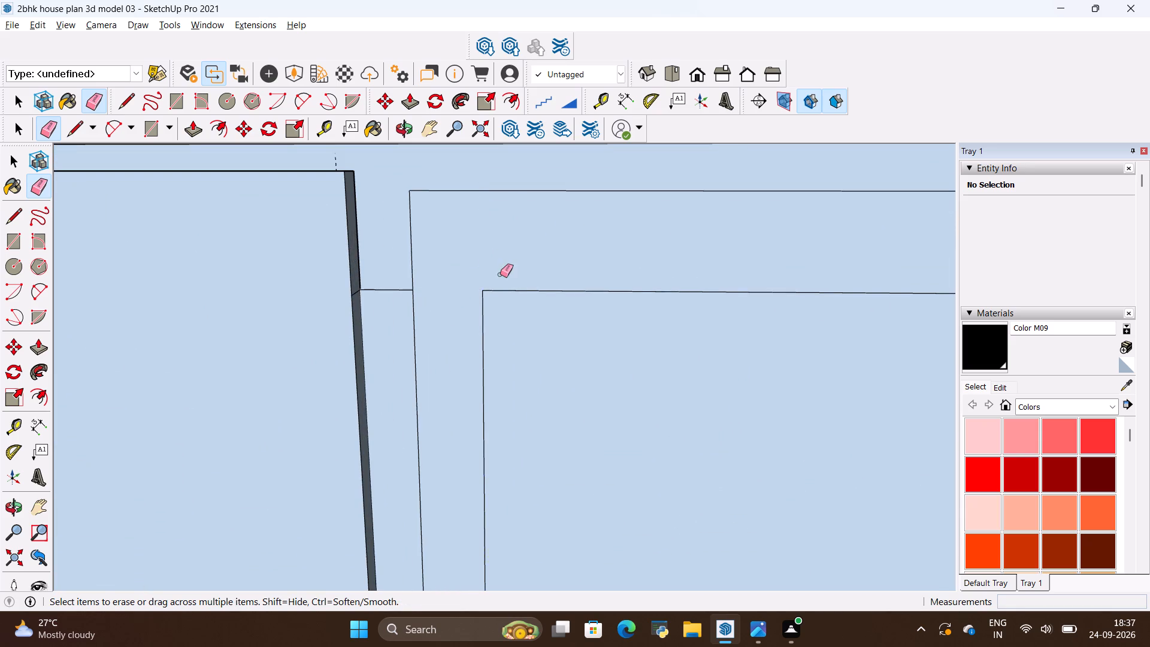
pyautogui.moveTo(500, 274); pyautogui.dragTo(471, 321)
pyautogui.moveTo(393, 269); pyautogui.dragTo(393, 300)
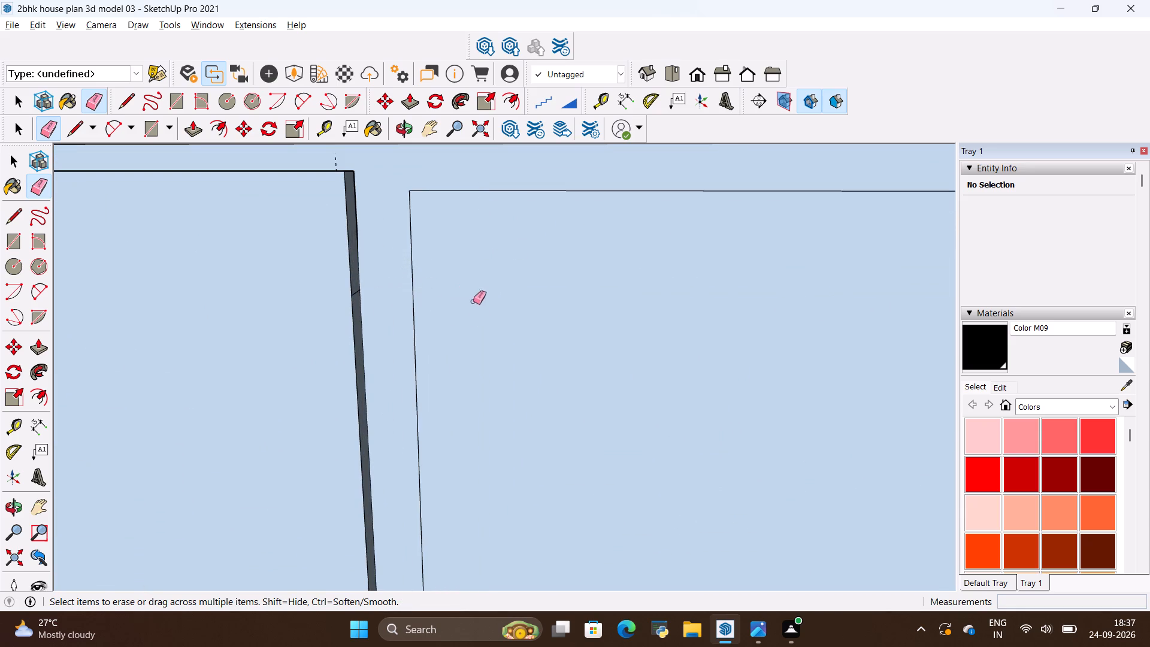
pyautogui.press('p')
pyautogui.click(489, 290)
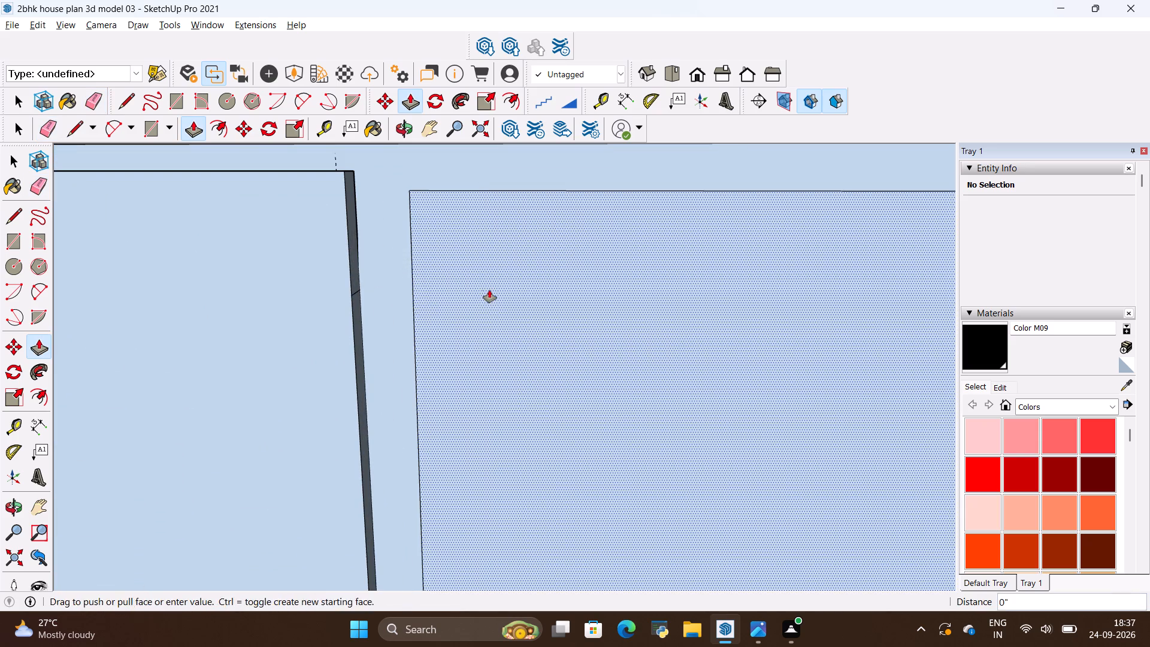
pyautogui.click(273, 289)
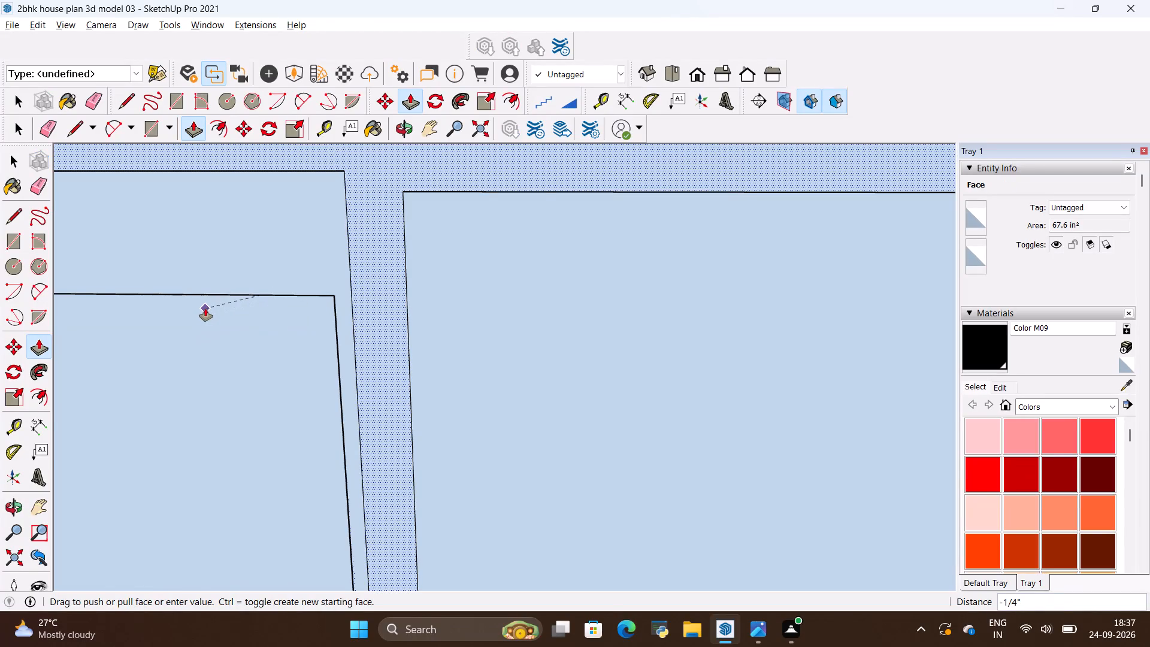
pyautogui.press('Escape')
# Push/Pull the third shutter's face outward until it is flush with the front of the neighbouring second shutter.
pyautogui.click(482, 301)
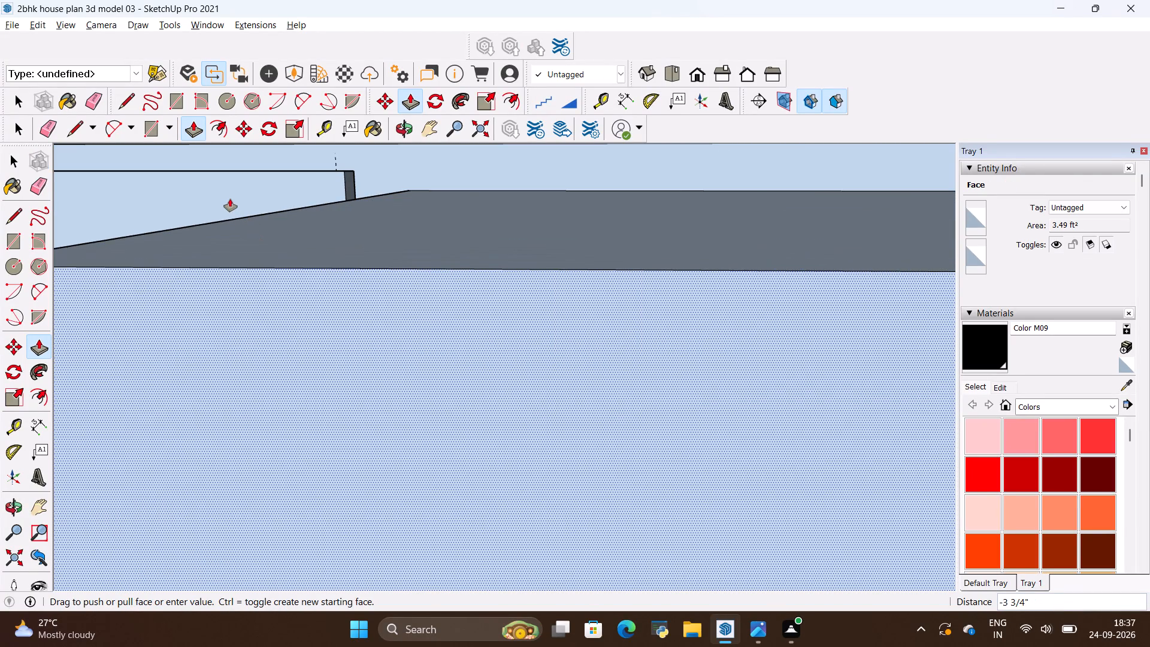
pyautogui.scroll(-12, 329, 226)
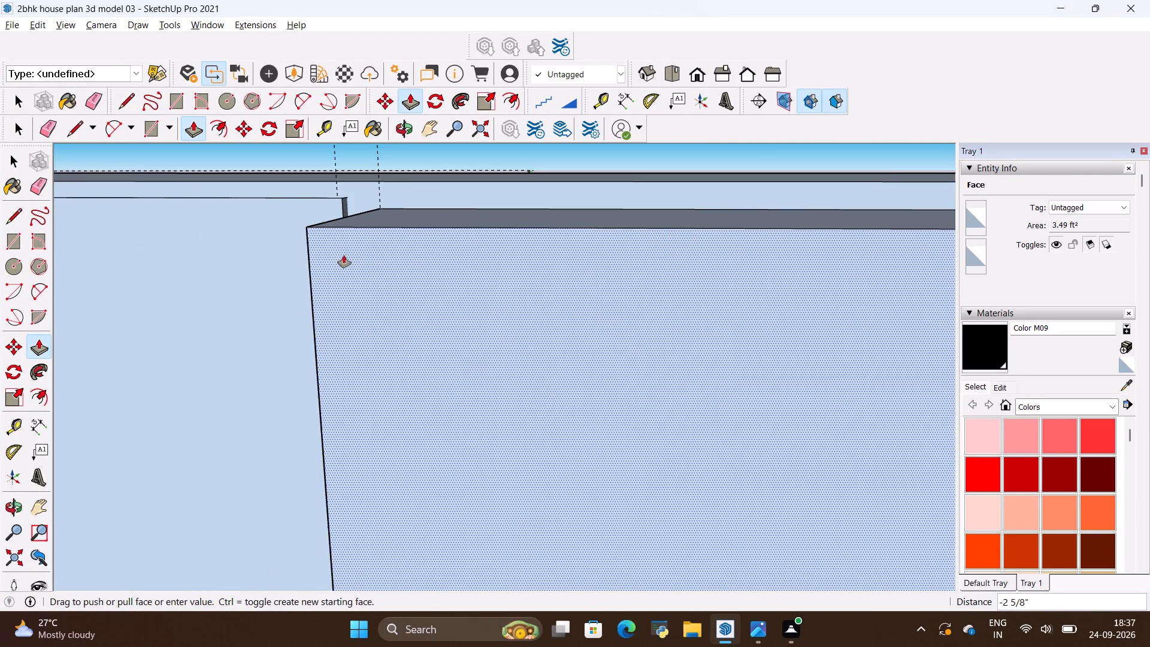
pyautogui.moveTo(346, 255); pyautogui.dragTo(554, 265, button='middle')
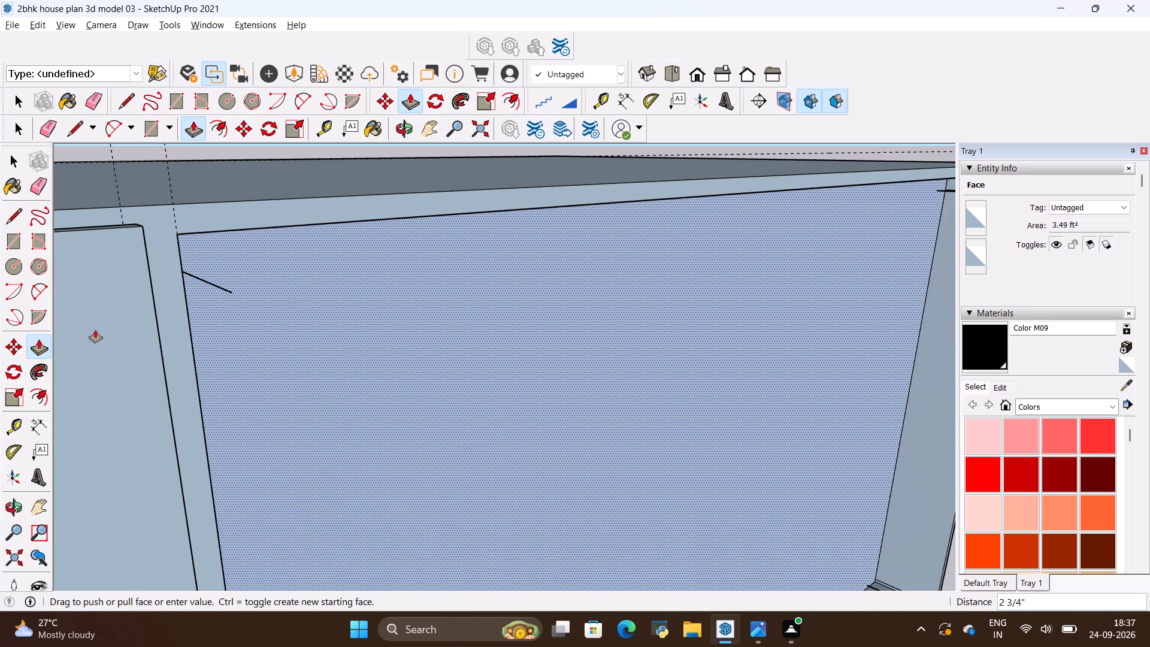
pyautogui.scroll(-11, 117, 314)
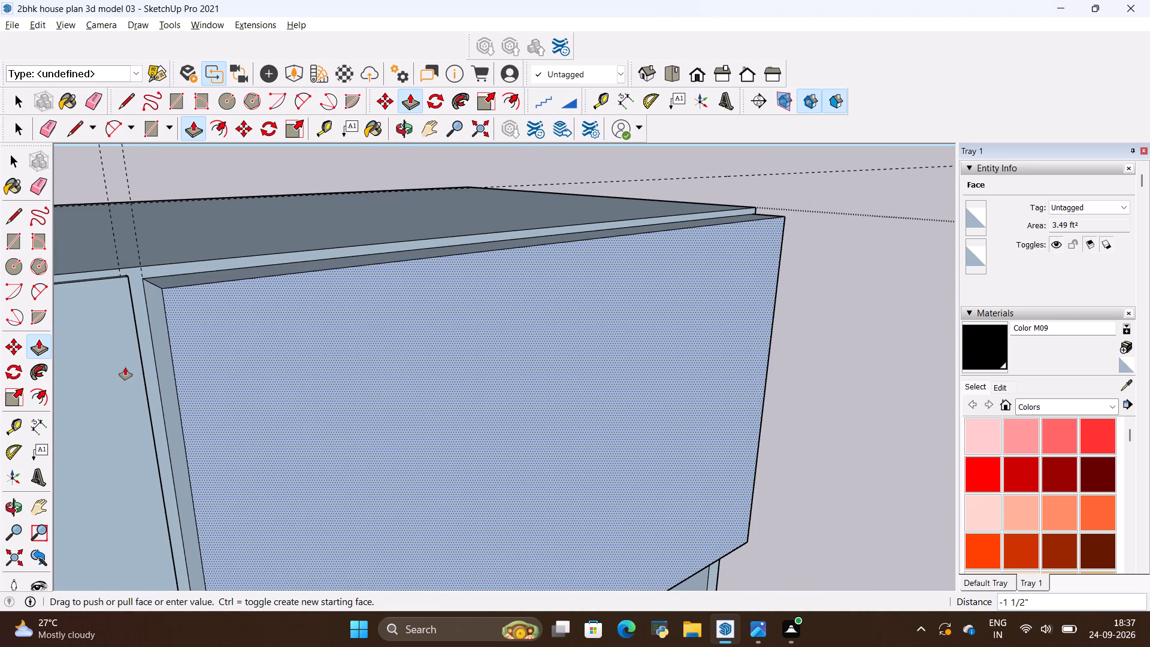
pyautogui.scroll(-7, 149, 347)
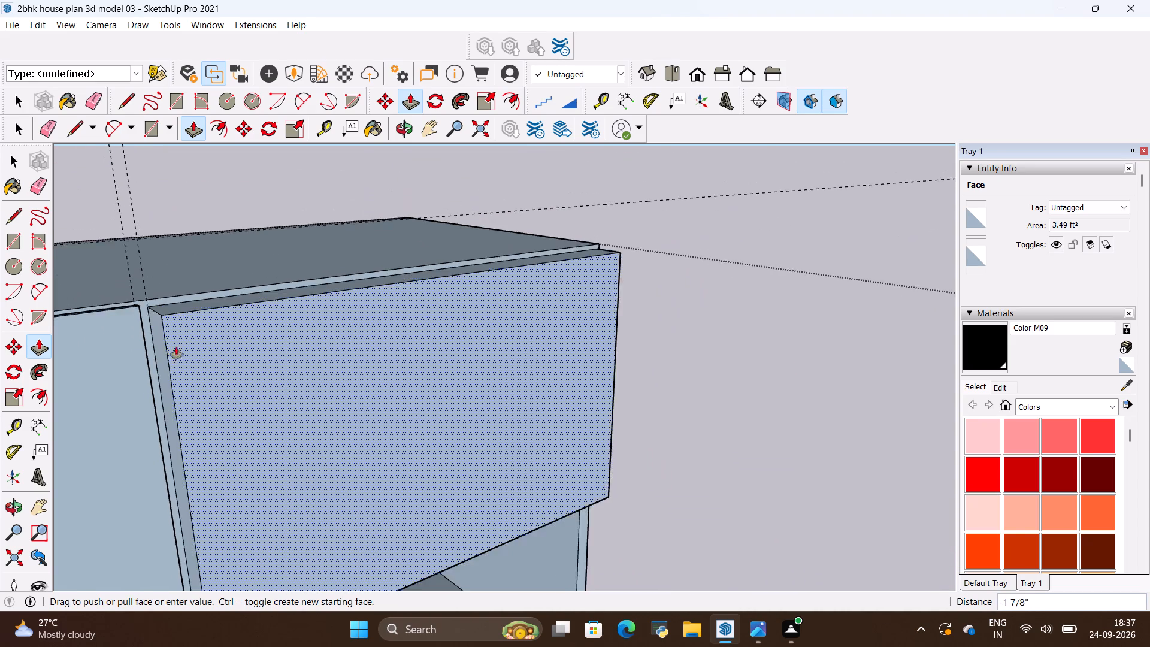
pyautogui.scroll(-5, 207, 343)
pyautogui.scroll(-16, 273, 334)
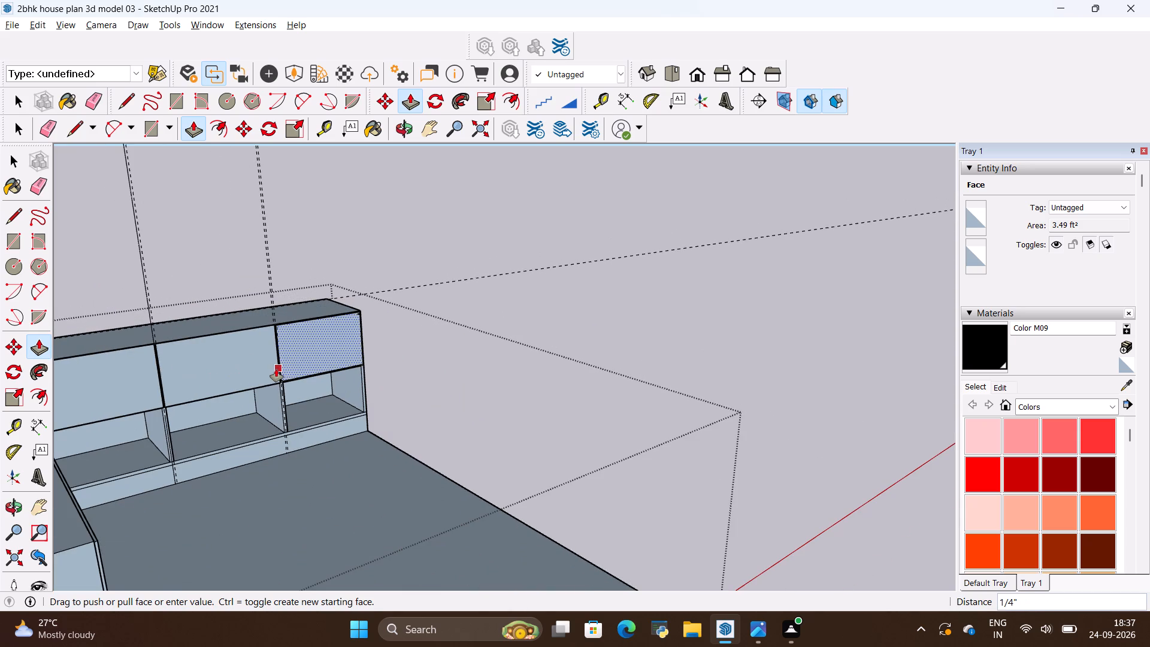
pyautogui.scroll(13, 276, 369)
pyautogui.scroll(4, 211, 322)
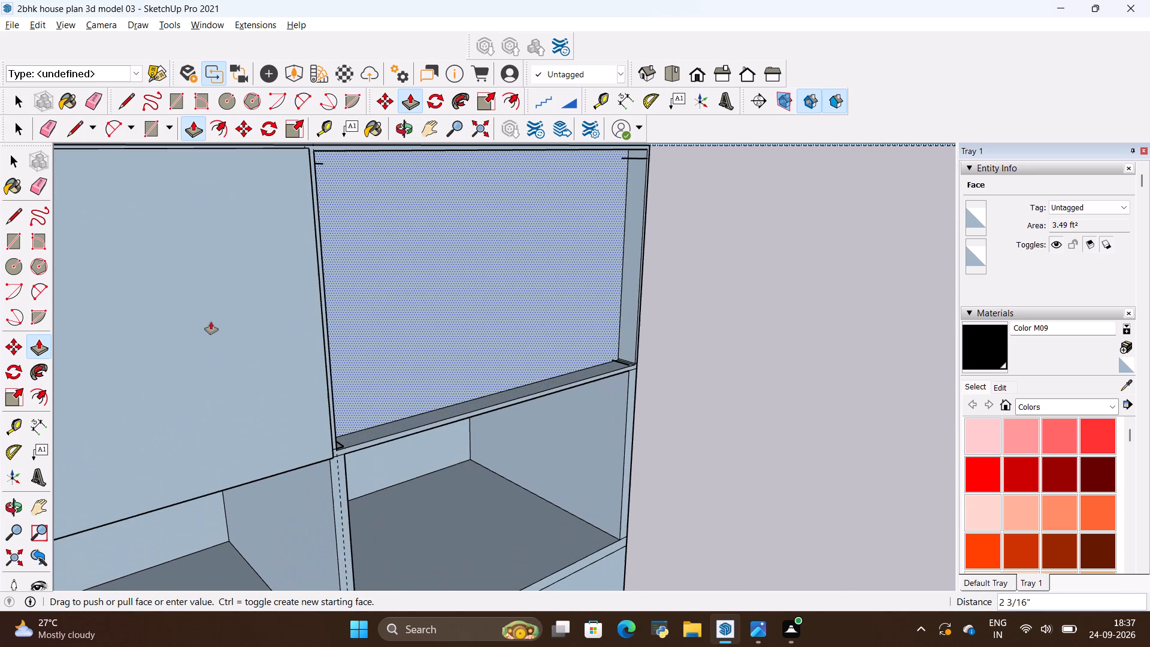
pyautogui.moveTo(242, 322); pyautogui.dragTo(210, 436, button='middle')
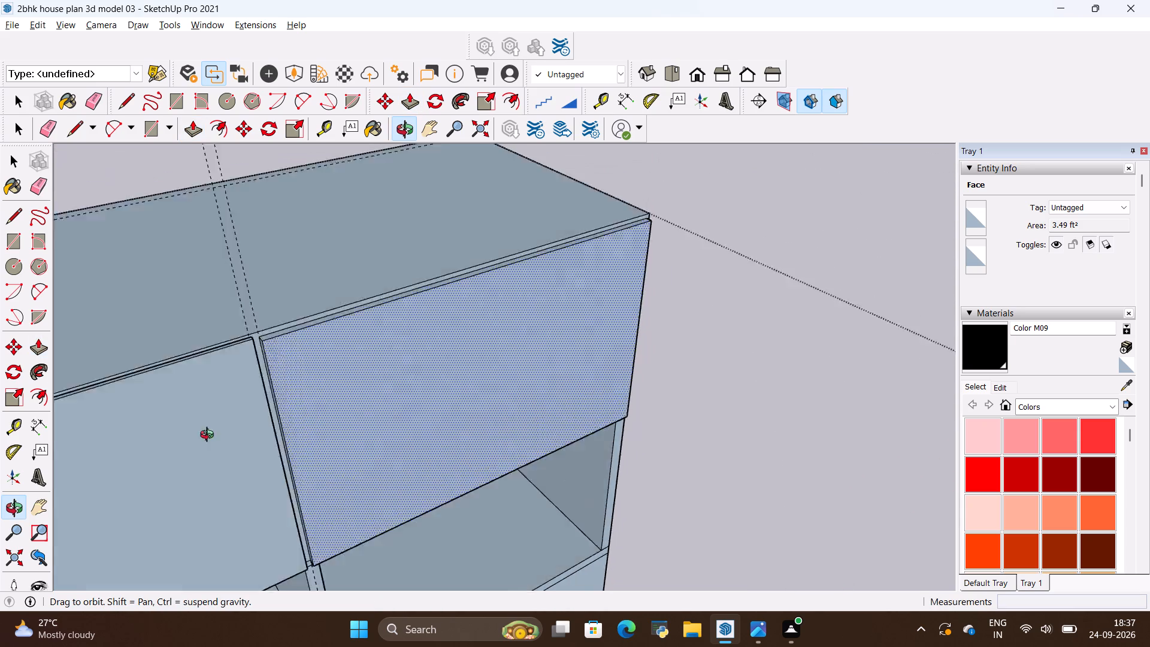
pyautogui.moveTo(210, 436); pyautogui.dragTo(398, 419, button='middle')
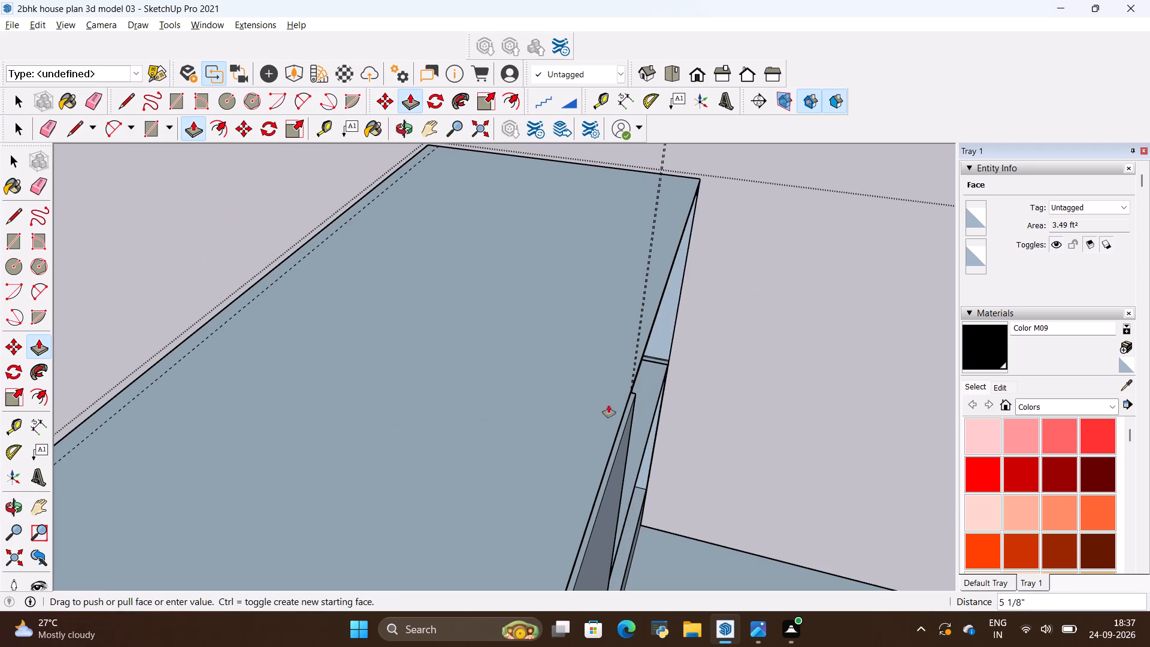
pyautogui.click(621, 458)
# Extend the third shutter's bottom face down about 5/16" to line up with the second shutter's bottom edge.
pyautogui.scroll(10, 665, 364)
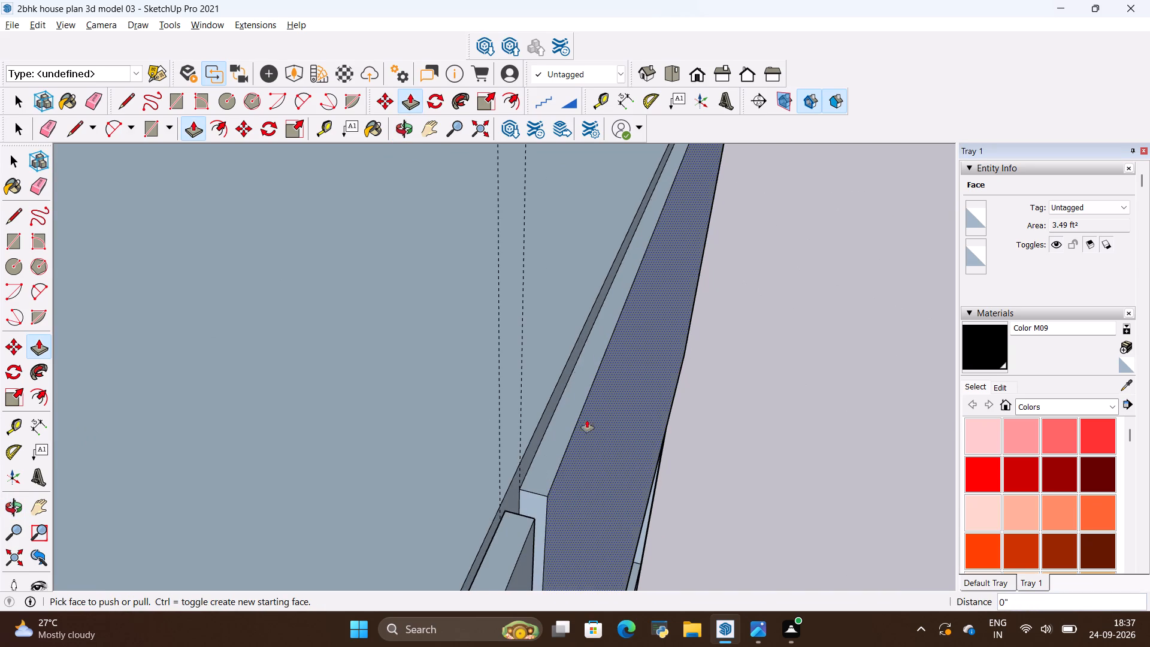
pyautogui.scroll(-13, 532, 392)
pyautogui.moveTo(670, 411); pyautogui.dragTo(346, 312, button='middle')
pyautogui.scroll(-7, 344, 309)
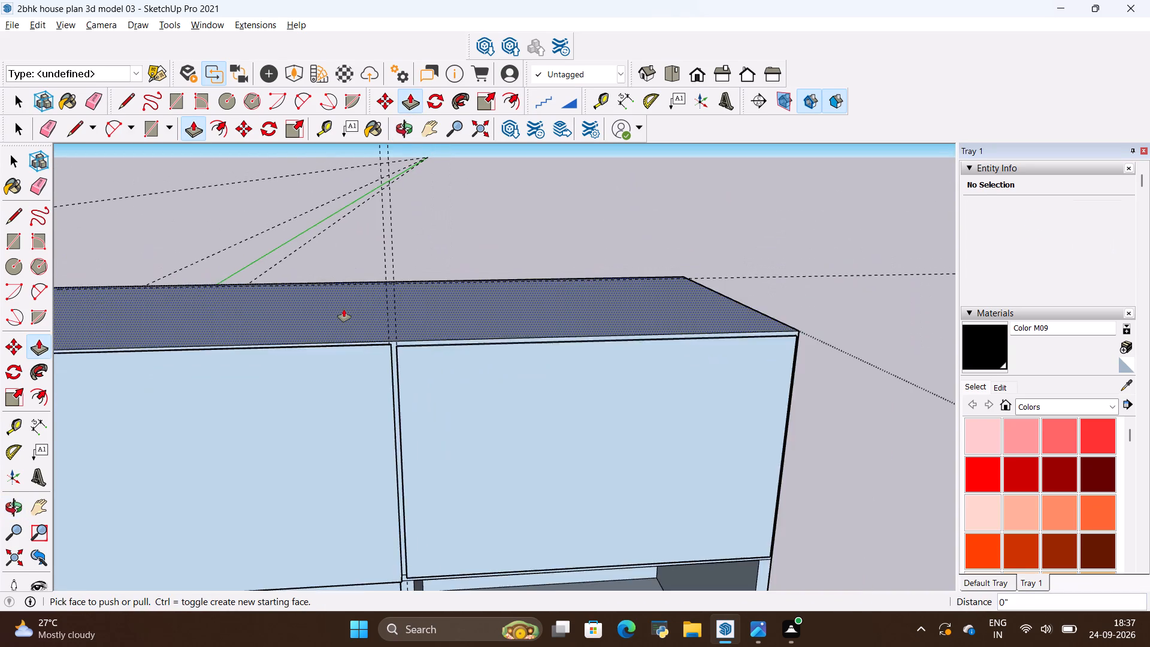
pyautogui.scroll(-4, 344, 309)
pyautogui.scroll(10, 403, 478)
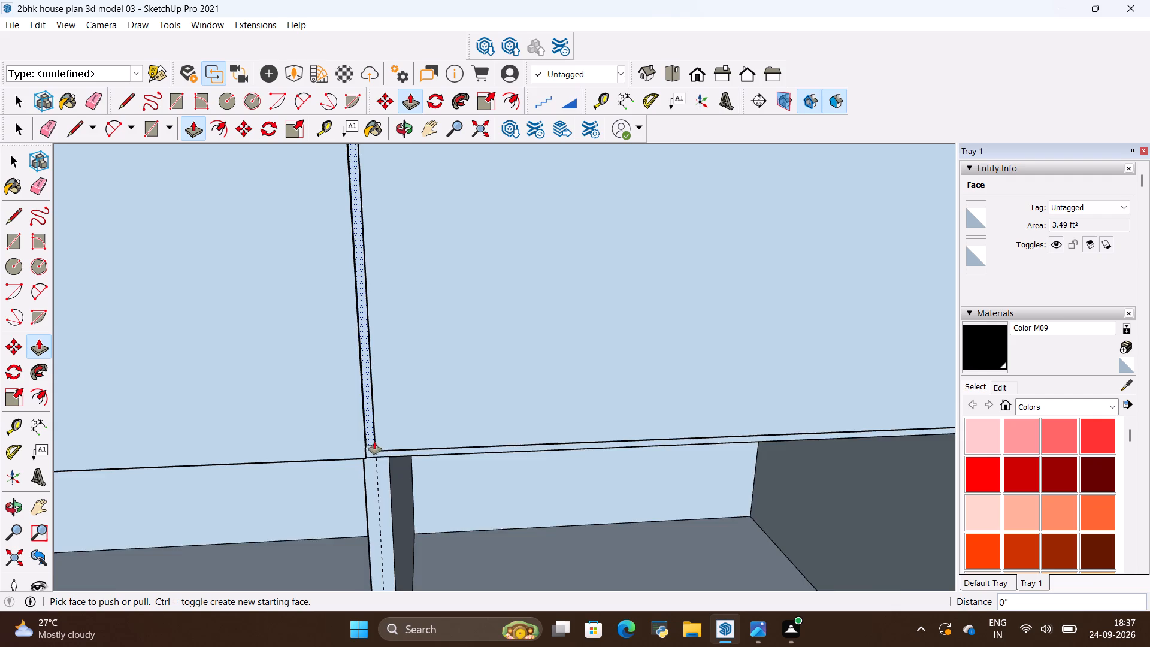
pyautogui.scroll(10, 374, 442)
pyautogui.moveTo(392, 465); pyautogui.dragTo(386, 275, button='middle')
pyautogui.moveTo(400, 433); pyautogui.dragTo(401, 373, button='middle')
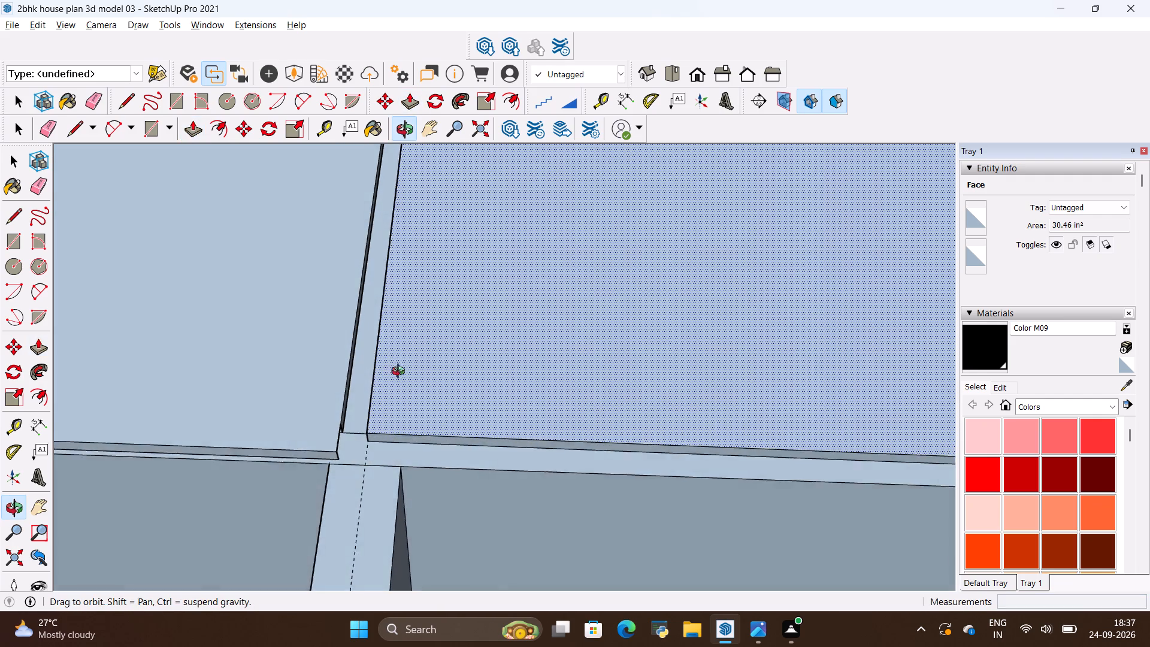
pyautogui.moveTo(401, 373); pyautogui.dragTo(421, 312, button='middle')
pyautogui.scroll(9, 394, 459)
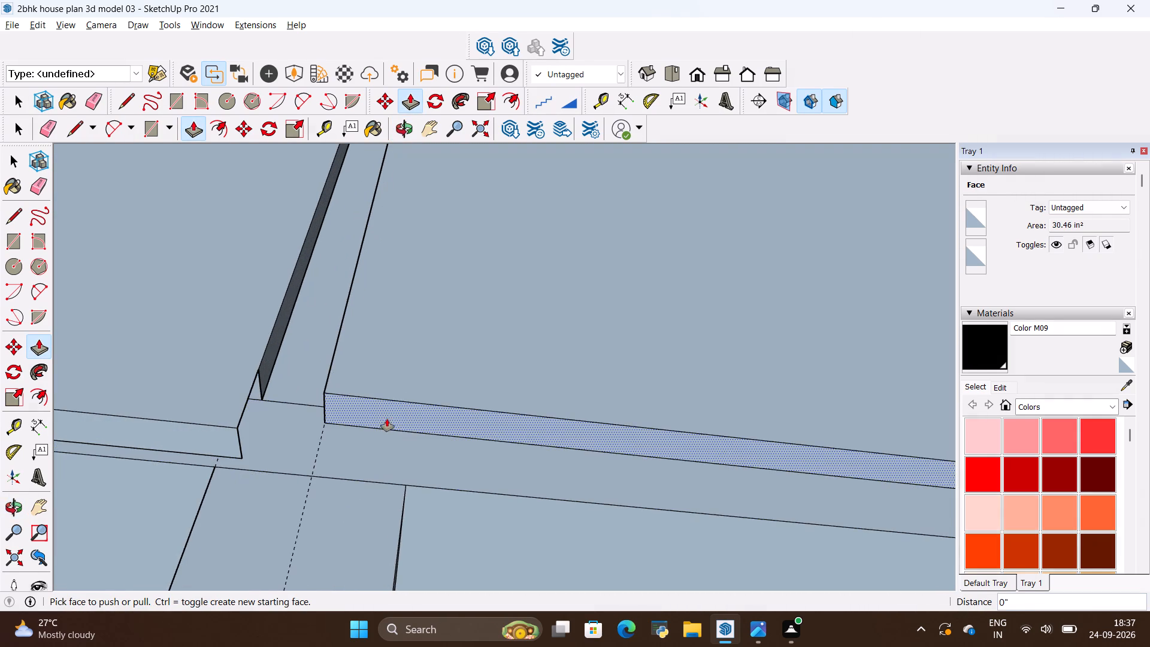
pyautogui.click(387, 419)
pyautogui.click(217, 436)
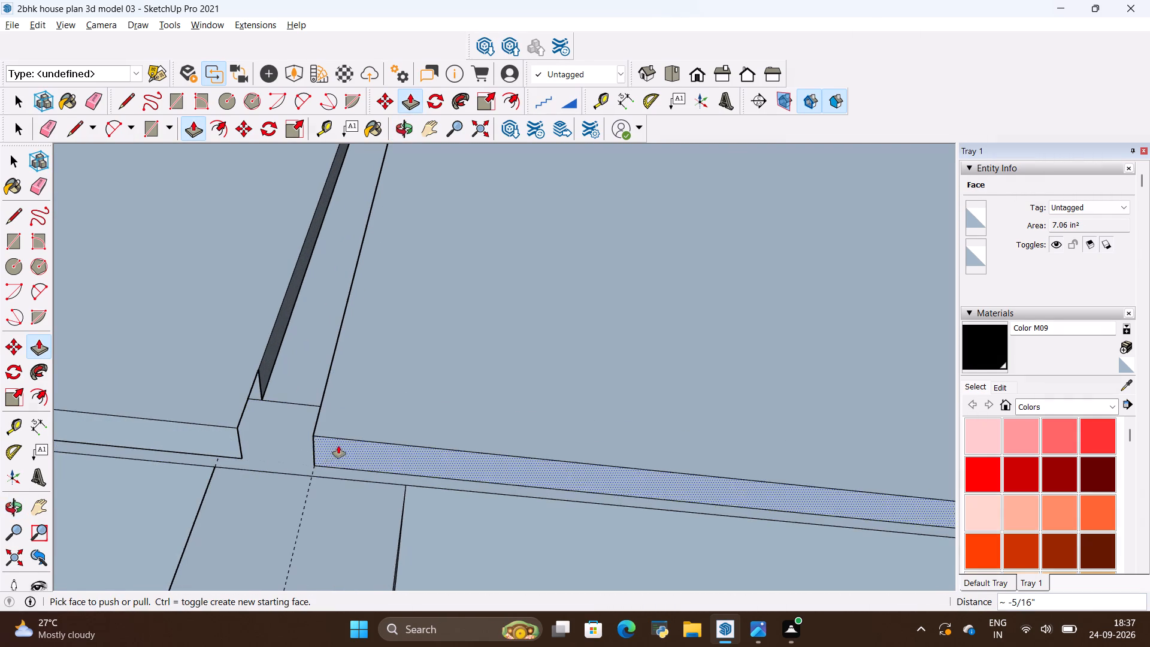
# Examine the shutters on both base cabinet runs and the open lower bay at the inner corner of the second run.
pyautogui.scroll(-12, 344, 445)
pyautogui.scroll(-19, 350, 410)
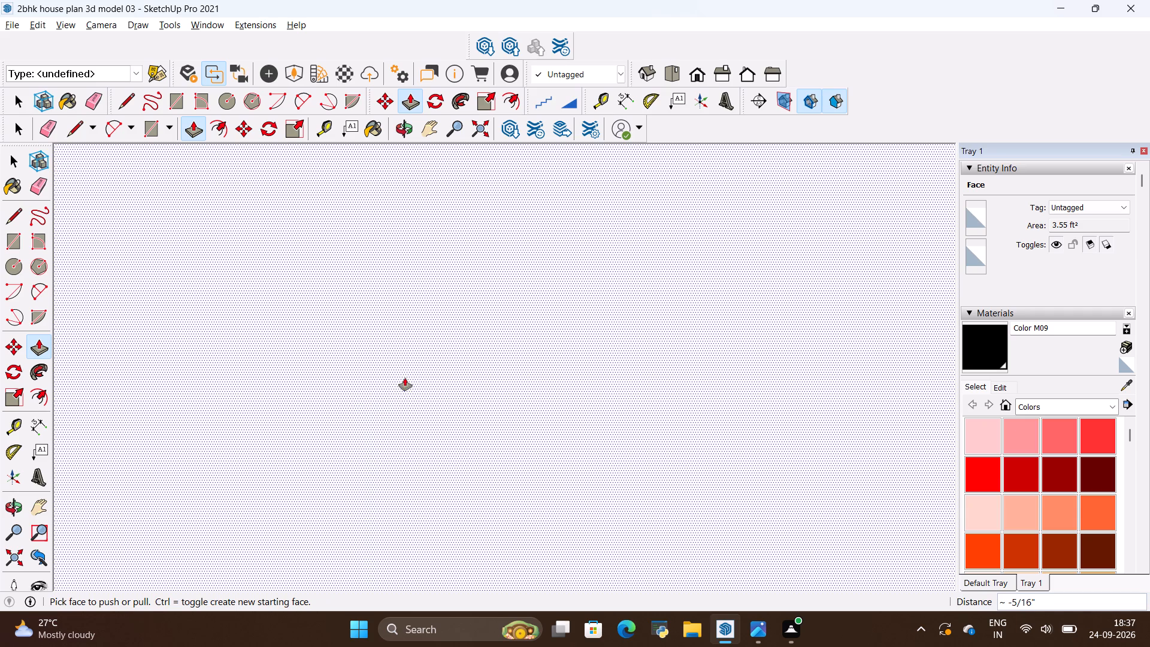
pyautogui.scroll(2, 405, 378)
pyautogui.scroll(6, 476, 340)
pyautogui.scroll(-6, 494, 364)
pyautogui.scroll(5, 498, 371)
pyautogui.scroll(-20, 498, 371)
pyautogui.scroll(-16, 498, 371)
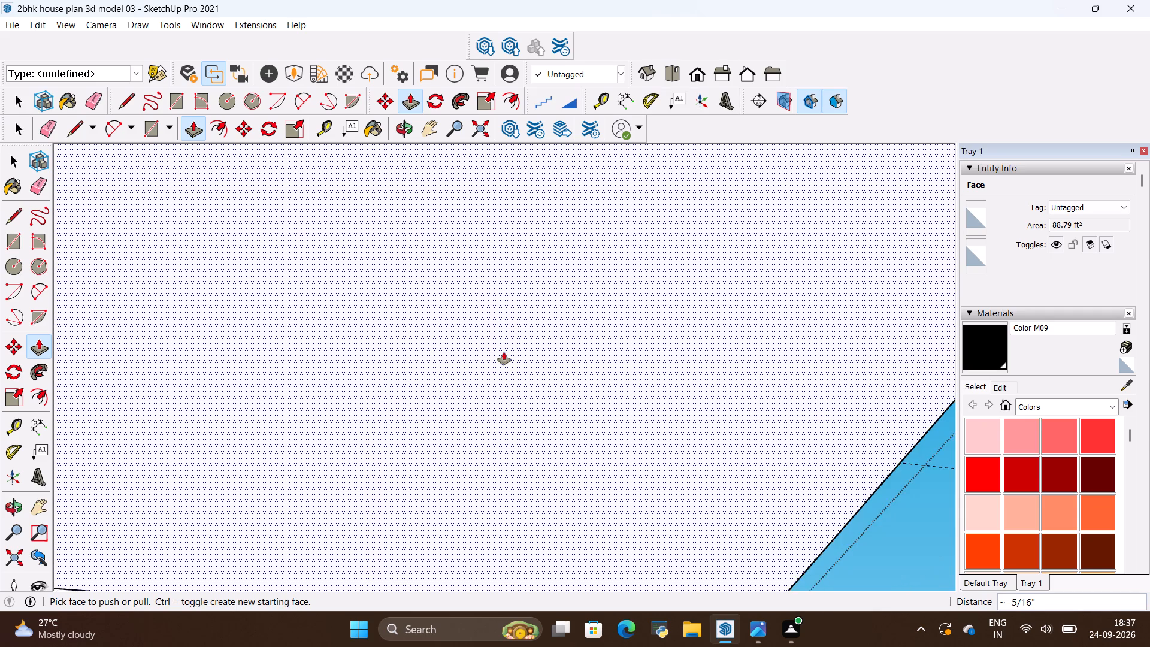
pyautogui.scroll(-18, 504, 352)
pyautogui.moveTo(603, 312); pyautogui.dragTo(450, 492, button='middle')
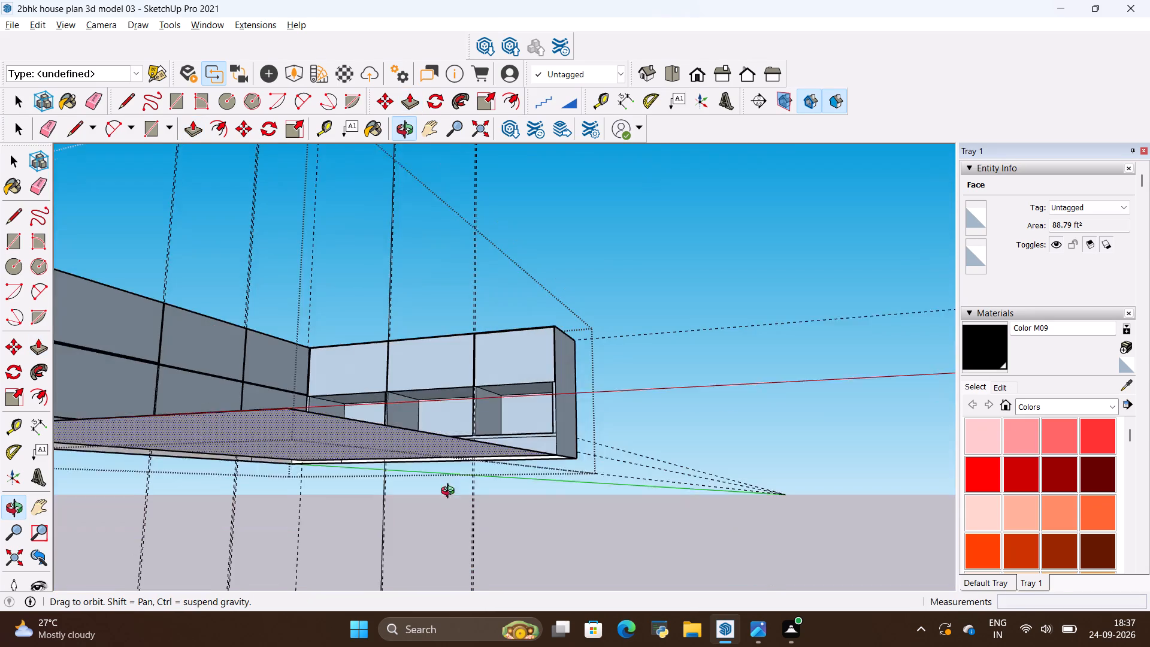
pyautogui.moveTo(450, 492); pyautogui.dragTo(452, 495, button='middle')
pyautogui.moveTo(471, 395); pyautogui.dragTo(555, 499, button='middle')
pyautogui.scroll(10, 298, 380)
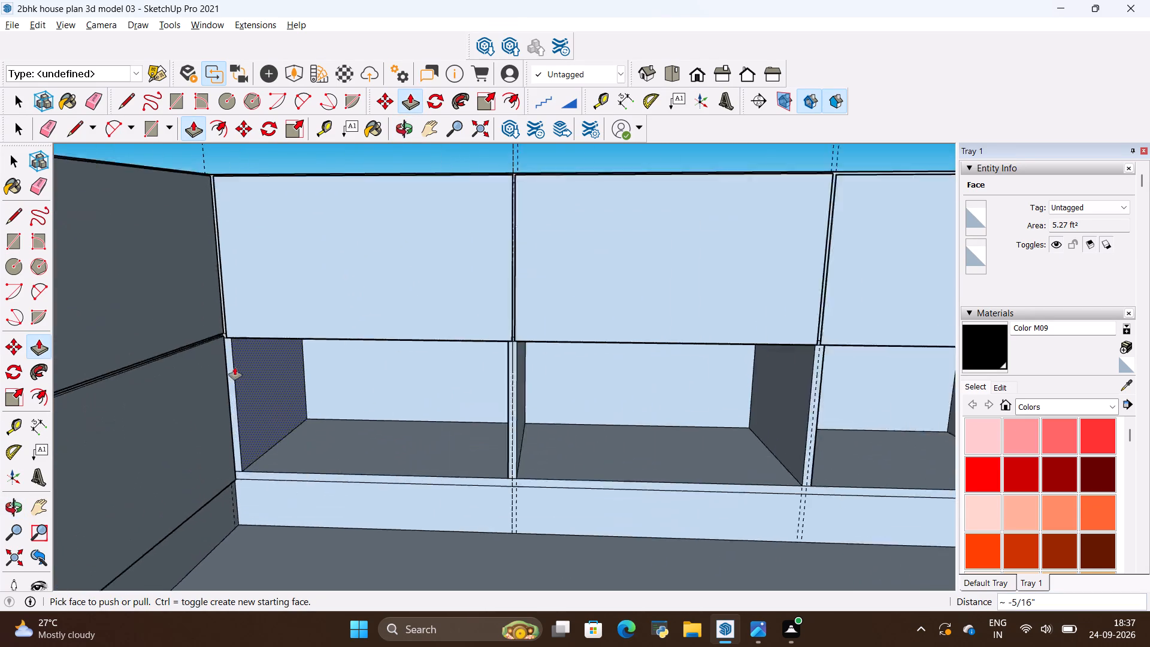
pyautogui.scroll(5, 235, 367)
pyautogui.scroll(-11, 232, 255)
pyautogui.scroll(-4, 562, 310)
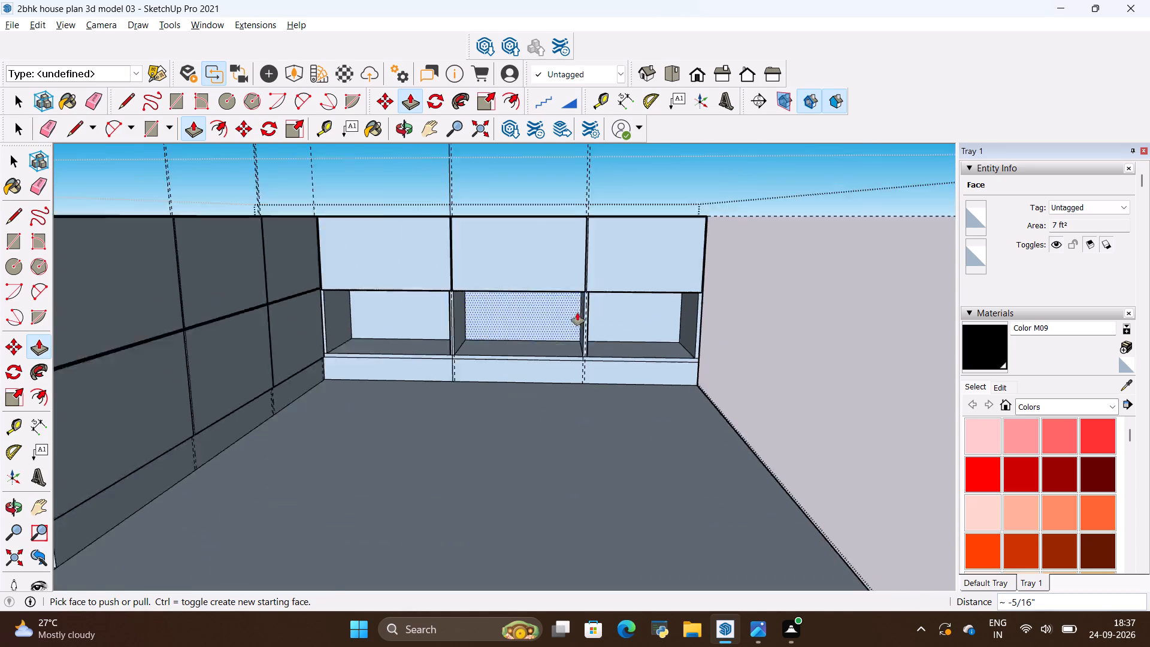
pyautogui.scroll(-2, 577, 313)
pyautogui.moveTo(567, 341); pyautogui.dragTo(361, 399, button='middle')
pyautogui.scroll(1, 361, 399)
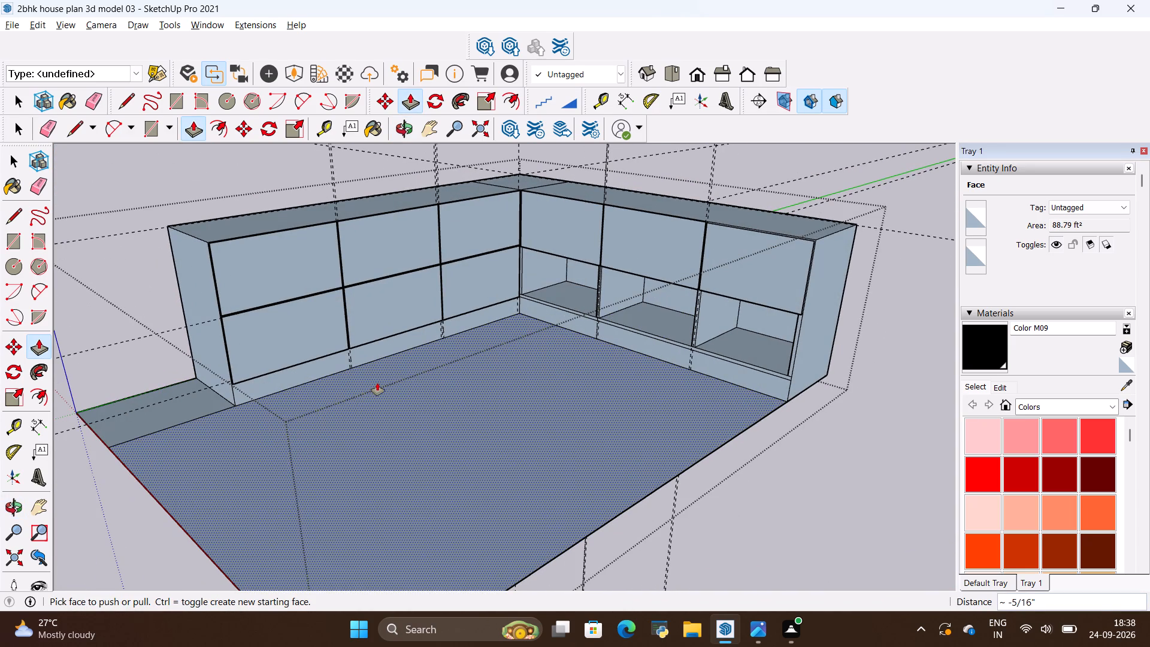
pyautogui.scroll(3, 512, 176)
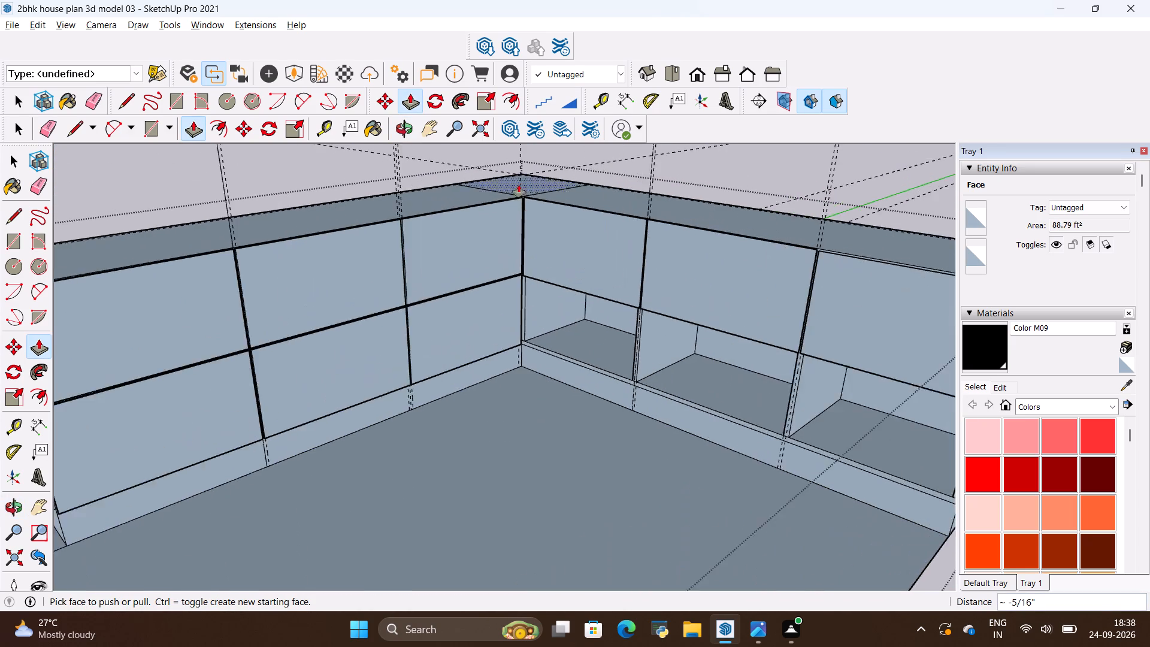
pyautogui.scroll(3, 519, 185)
pyautogui.scroll(7, 532, 439)
pyautogui.scroll(-4, 497, 443)
pyautogui.moveTo(472, 444); pyautogui.dragTo(482, 451, button='middle')
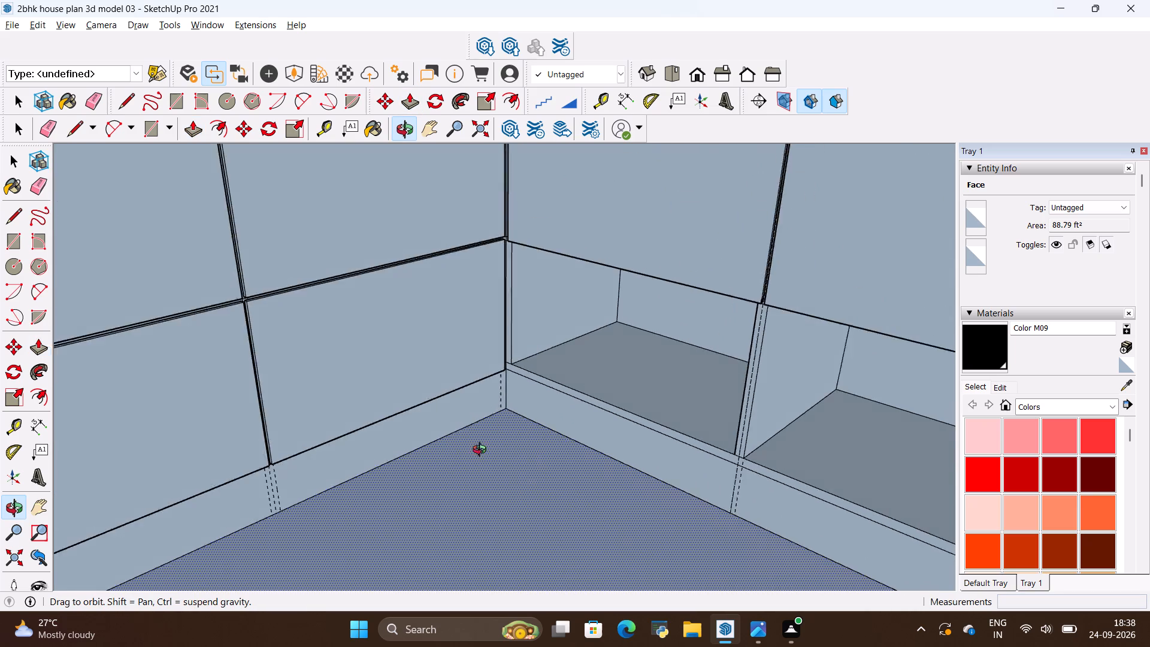
pyautogui.moveTo(482, 451); pyautogui.dragTo(492, 421, button='middle')
pyautogui.scroll(6, 529, 235)
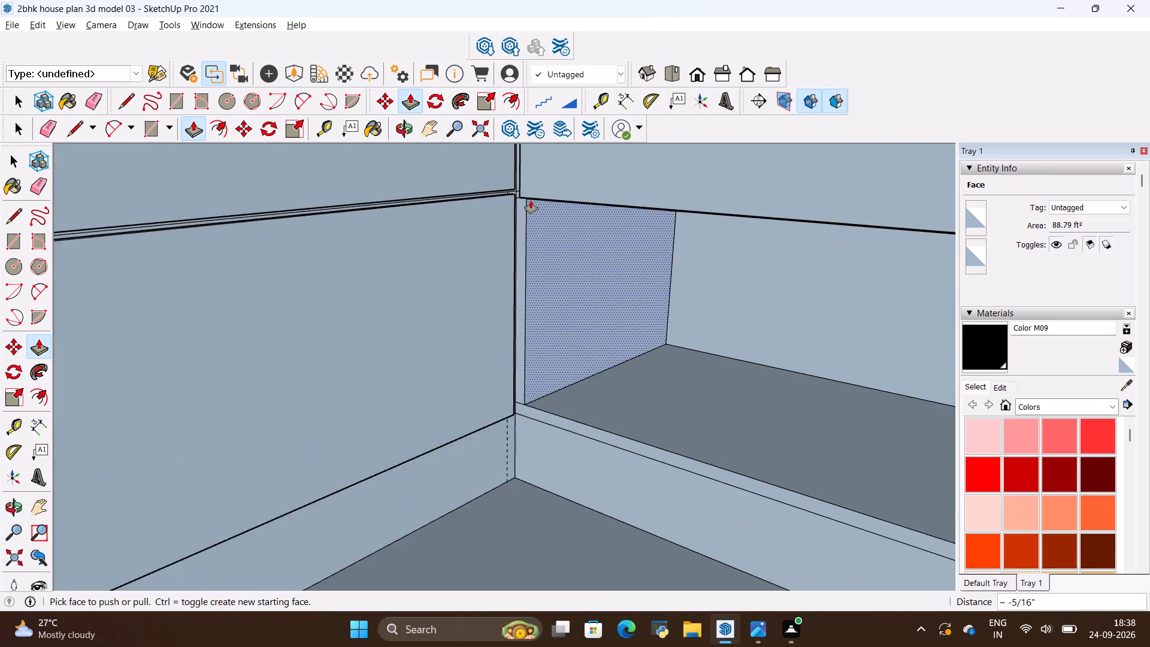
# Push/Pull the bottom face of the inner-corner upper shutter on the second cabinet run up about 5/8".
pyautogui.scroll(8, 531, 201)
pyautogui.scroll(-5, 468, 297)
pyautogui.moveTo(492, 257); pyautogui.dragTo(479, 230, button='middle')
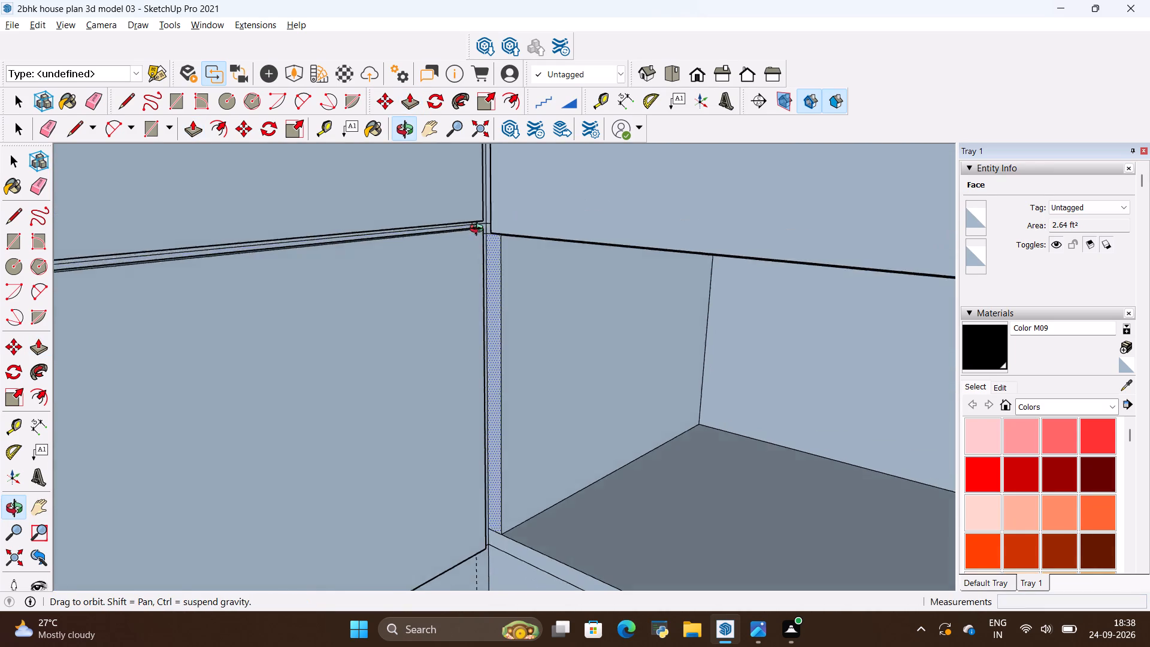
pyautogui.moveTo(479, 230); pyautogui.dragTo(465, 197, button='middle')
pyautogui.scroll(11, 513, 185)
pyautogui.scroll(1, 515, 301)
pyautogui.moveTo(508, 267); pyautogui.dragTo(508, 266, button='middle')
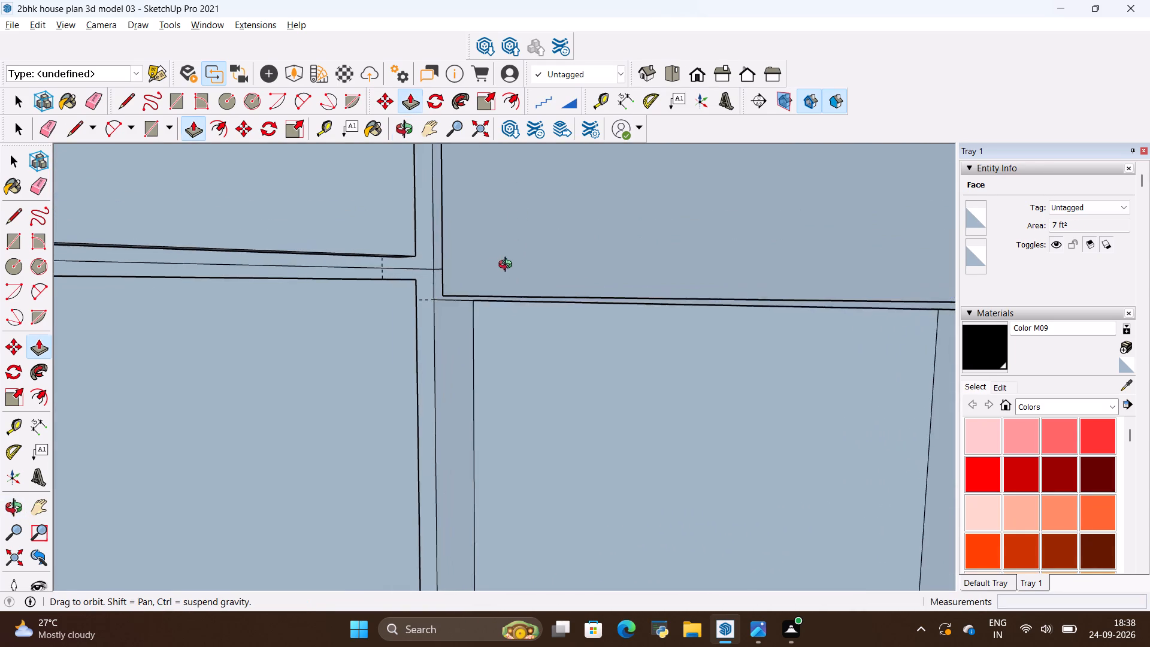
pyautogui.moveTo(508, 266); pyautogui.dragTo(472, 193, button='middle')
pyautogui.moveTo(485, 274); pyautogui.dragTo(481, 246, button='middle')
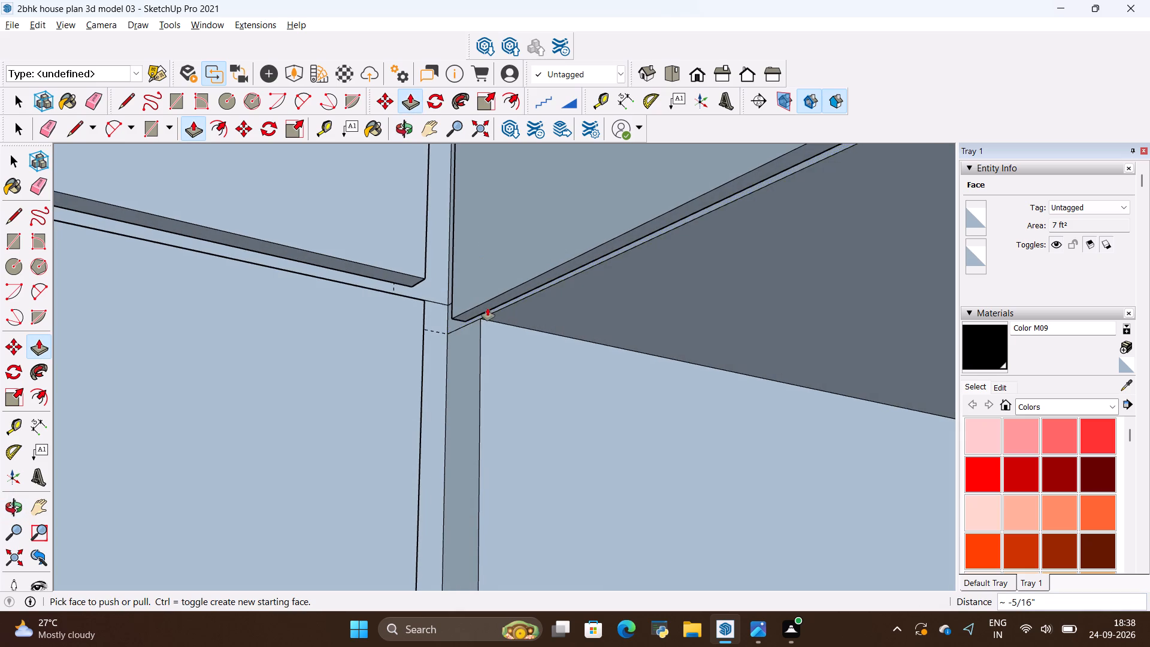
pyautogui.scroll(8, 488, 308)
pyautogui.click(482, 306)
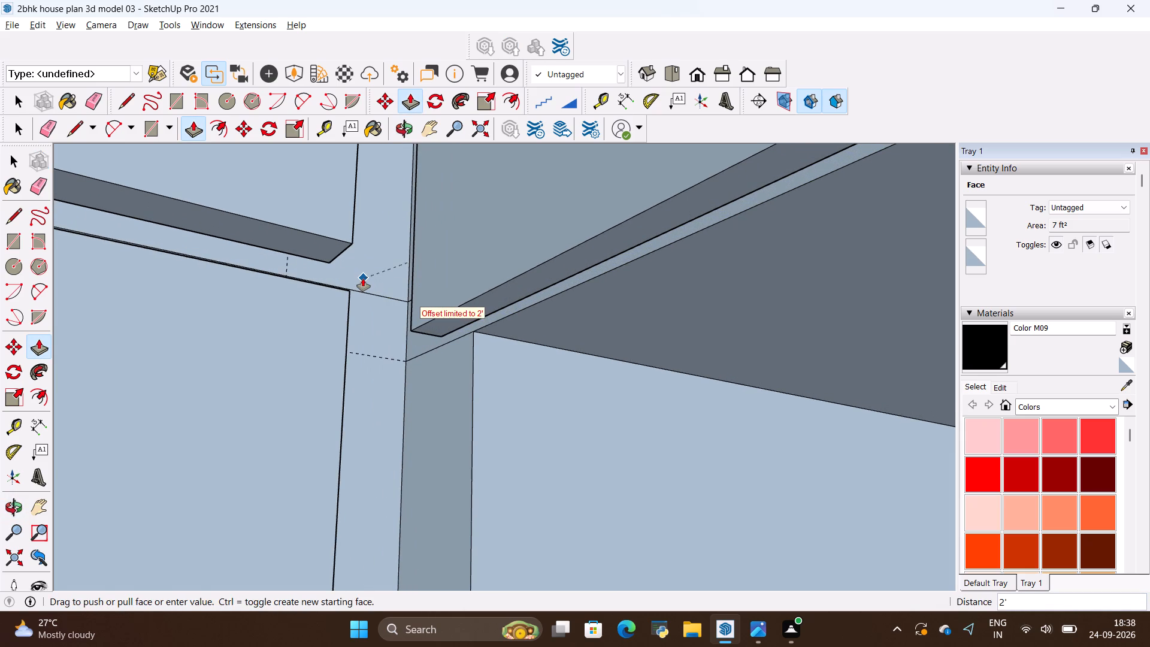
pyautogui.press('p')
pyautogui.click(506, 295)
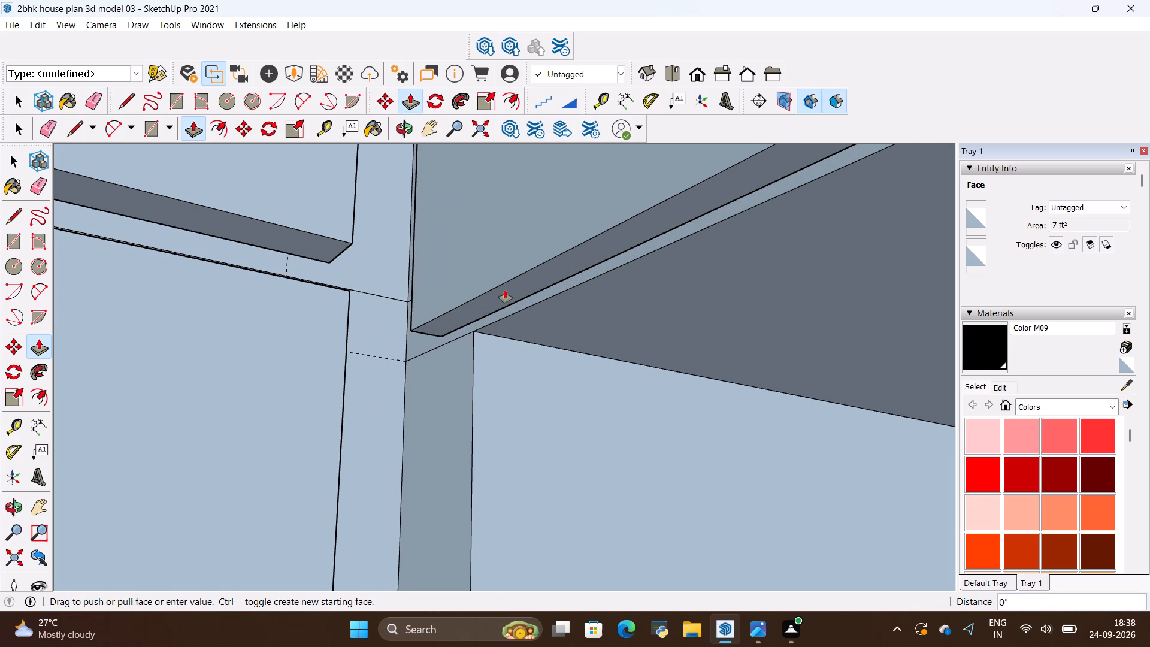
pyautogui.press('space')
pyautogui.doubleClick(467, 280)
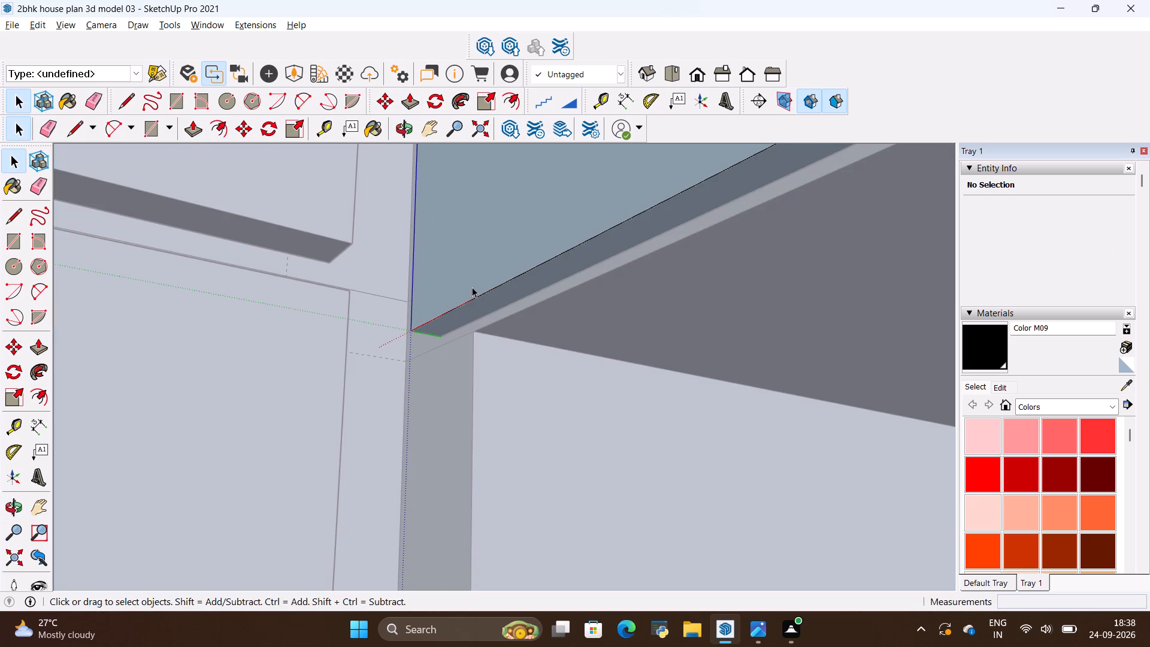
pyautogui.press('p')
pyautogui.click(483, 302)
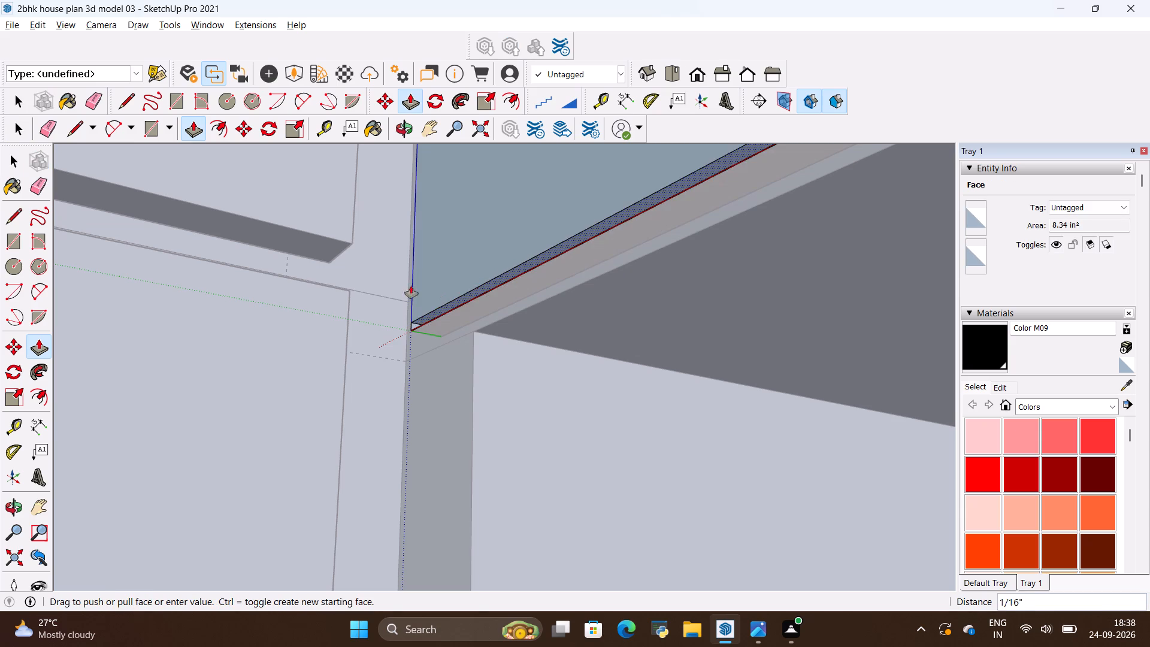
pyautogui.click(315, 249)
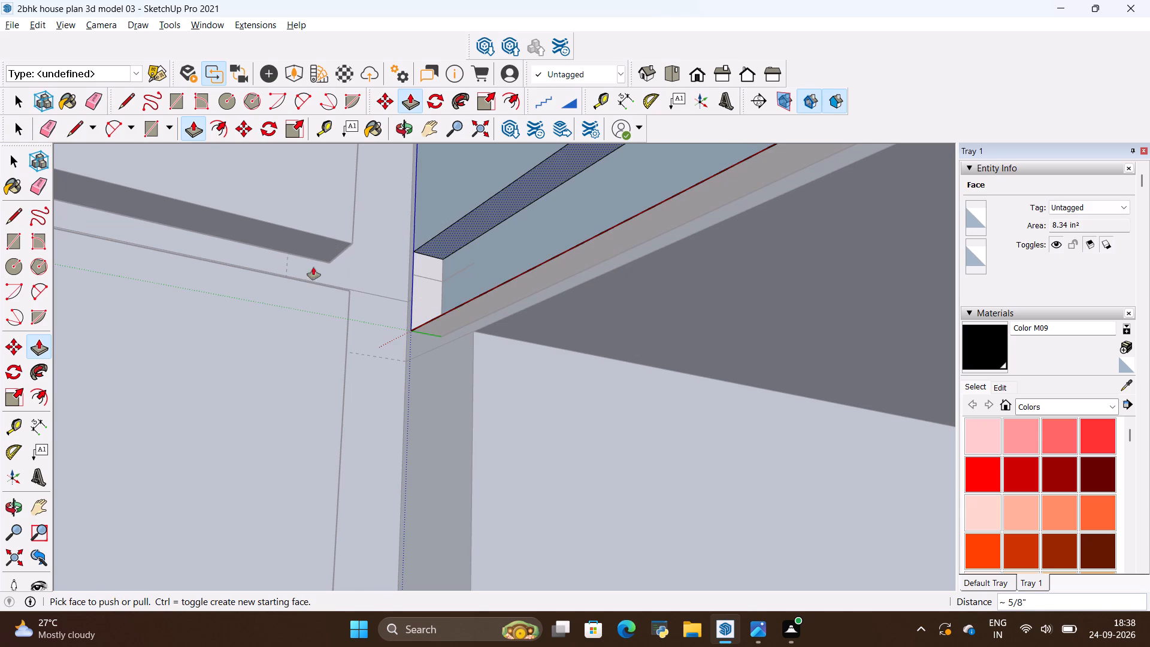
pyautogui.scroll(-4, 456, 300)
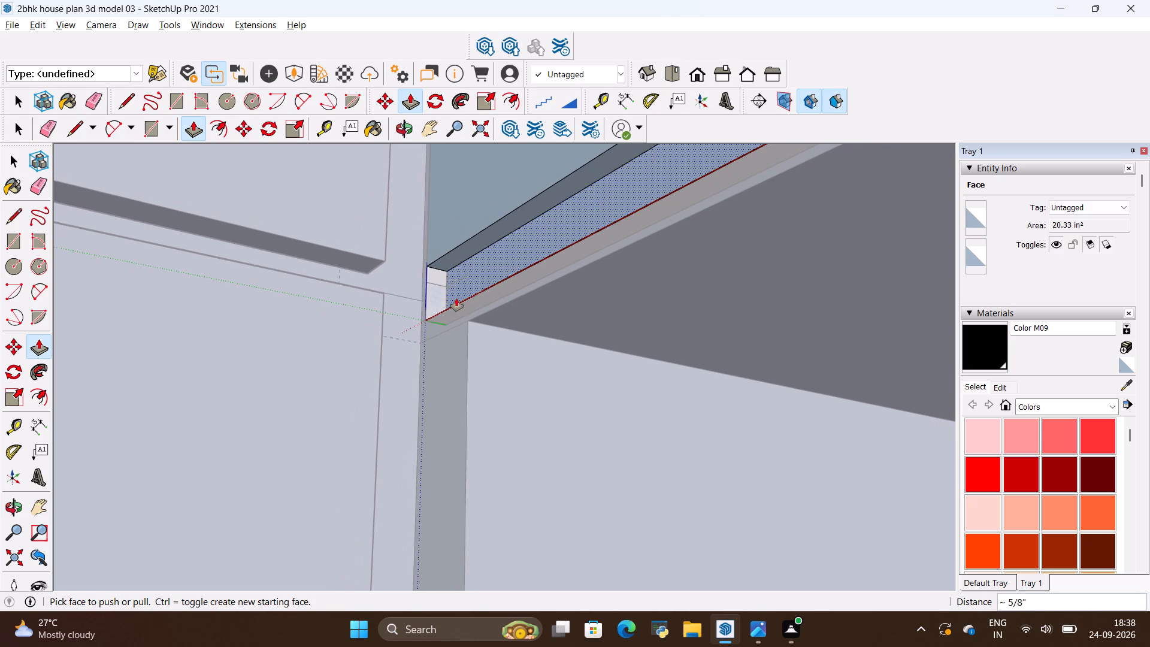
pyautogui.press('space')
pyautogui.click(444, 356)
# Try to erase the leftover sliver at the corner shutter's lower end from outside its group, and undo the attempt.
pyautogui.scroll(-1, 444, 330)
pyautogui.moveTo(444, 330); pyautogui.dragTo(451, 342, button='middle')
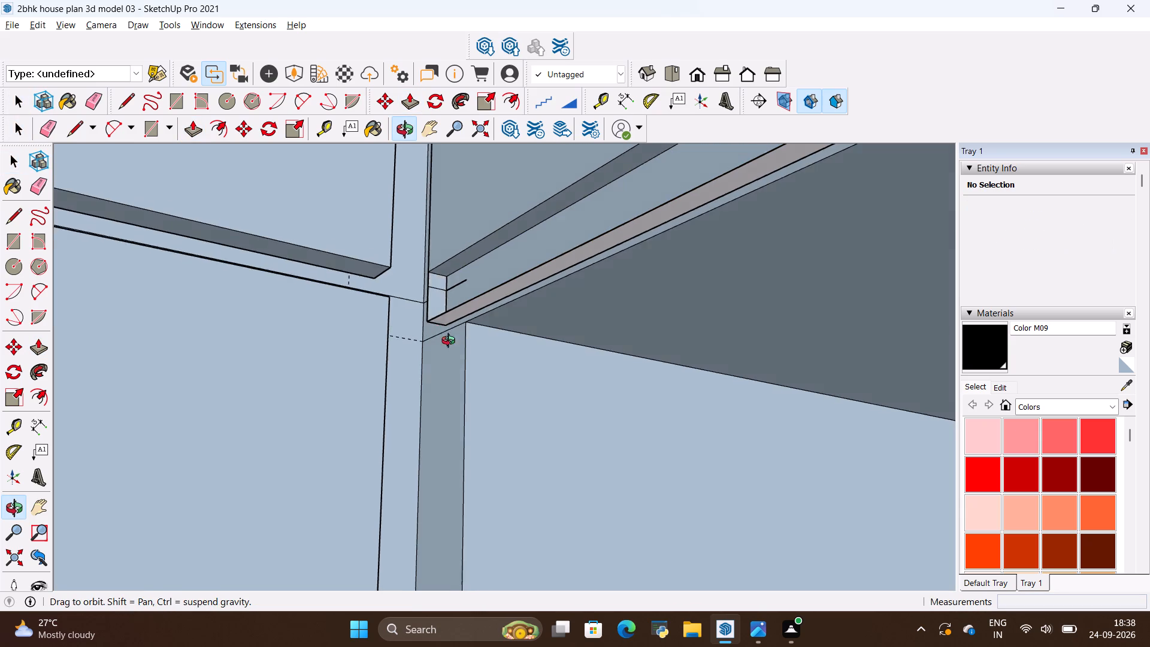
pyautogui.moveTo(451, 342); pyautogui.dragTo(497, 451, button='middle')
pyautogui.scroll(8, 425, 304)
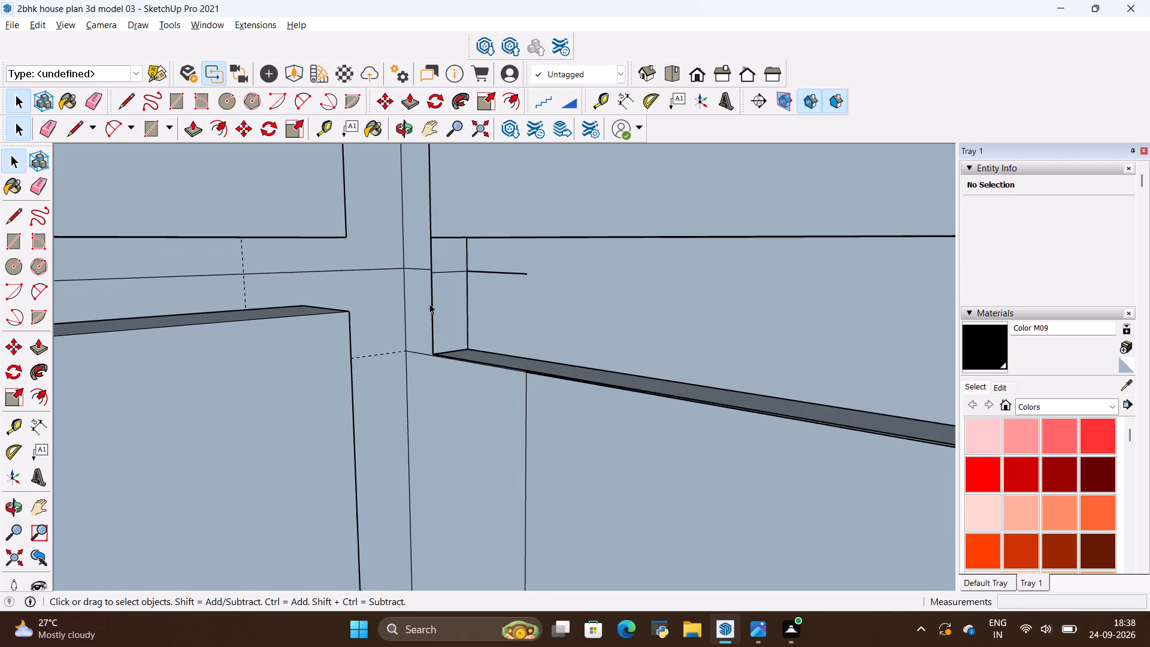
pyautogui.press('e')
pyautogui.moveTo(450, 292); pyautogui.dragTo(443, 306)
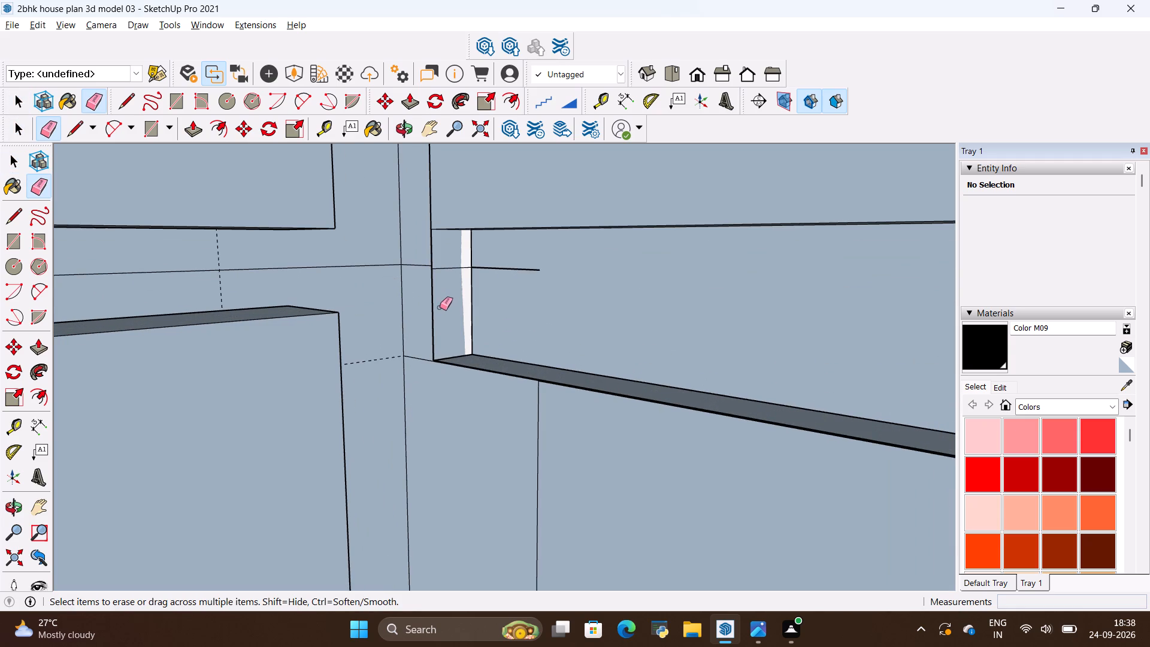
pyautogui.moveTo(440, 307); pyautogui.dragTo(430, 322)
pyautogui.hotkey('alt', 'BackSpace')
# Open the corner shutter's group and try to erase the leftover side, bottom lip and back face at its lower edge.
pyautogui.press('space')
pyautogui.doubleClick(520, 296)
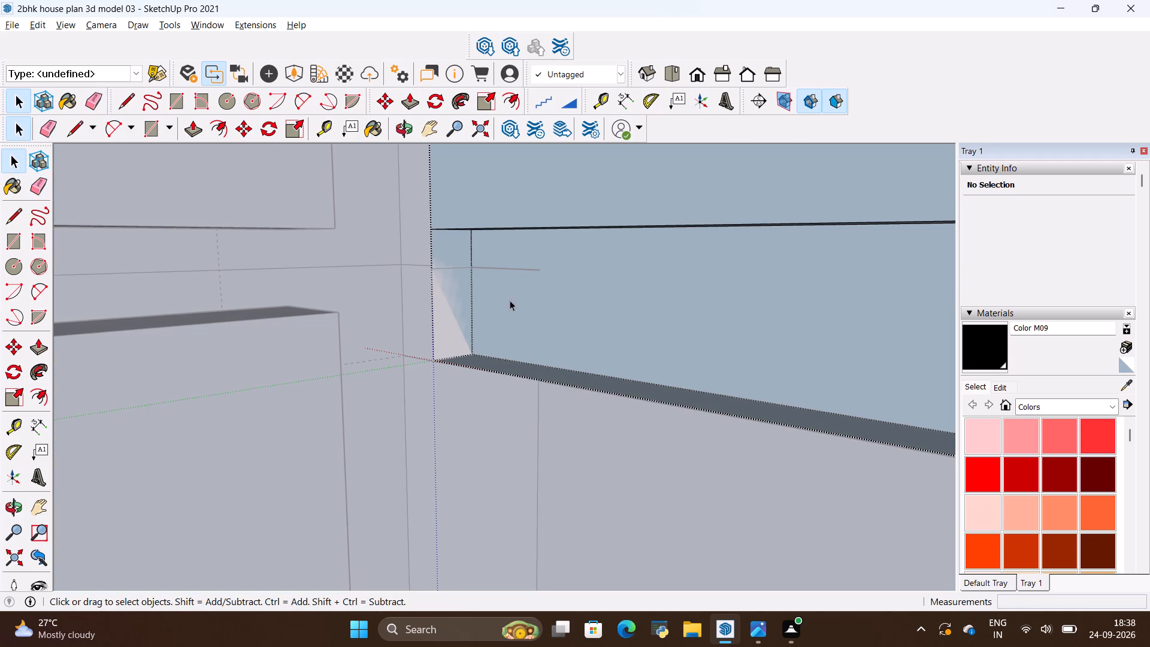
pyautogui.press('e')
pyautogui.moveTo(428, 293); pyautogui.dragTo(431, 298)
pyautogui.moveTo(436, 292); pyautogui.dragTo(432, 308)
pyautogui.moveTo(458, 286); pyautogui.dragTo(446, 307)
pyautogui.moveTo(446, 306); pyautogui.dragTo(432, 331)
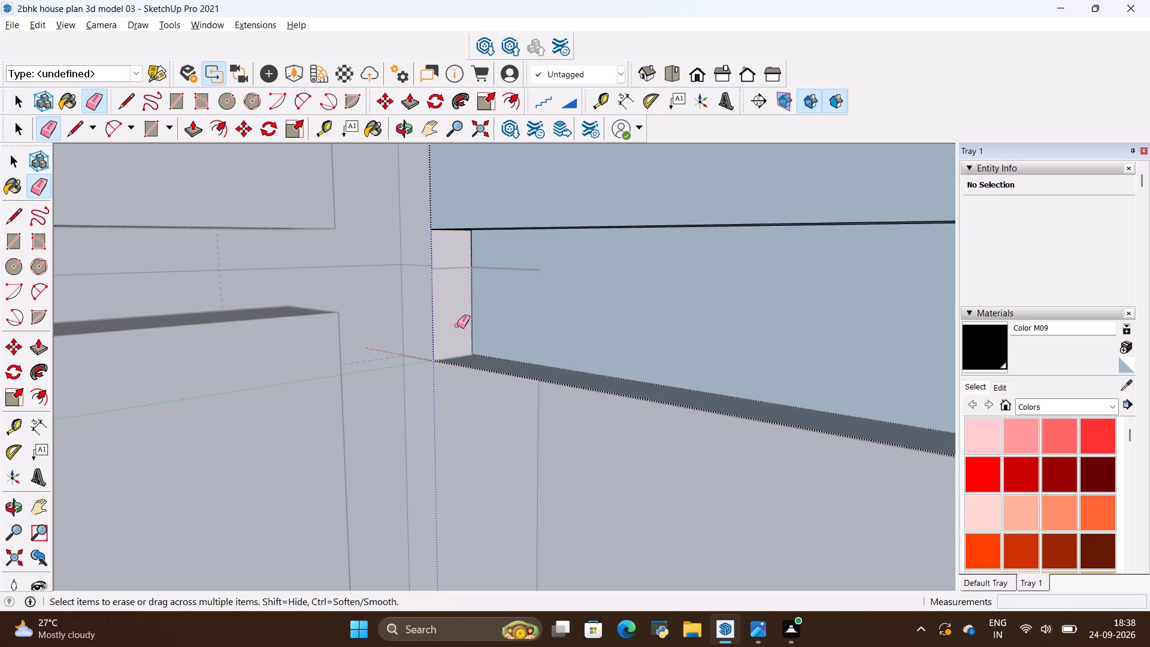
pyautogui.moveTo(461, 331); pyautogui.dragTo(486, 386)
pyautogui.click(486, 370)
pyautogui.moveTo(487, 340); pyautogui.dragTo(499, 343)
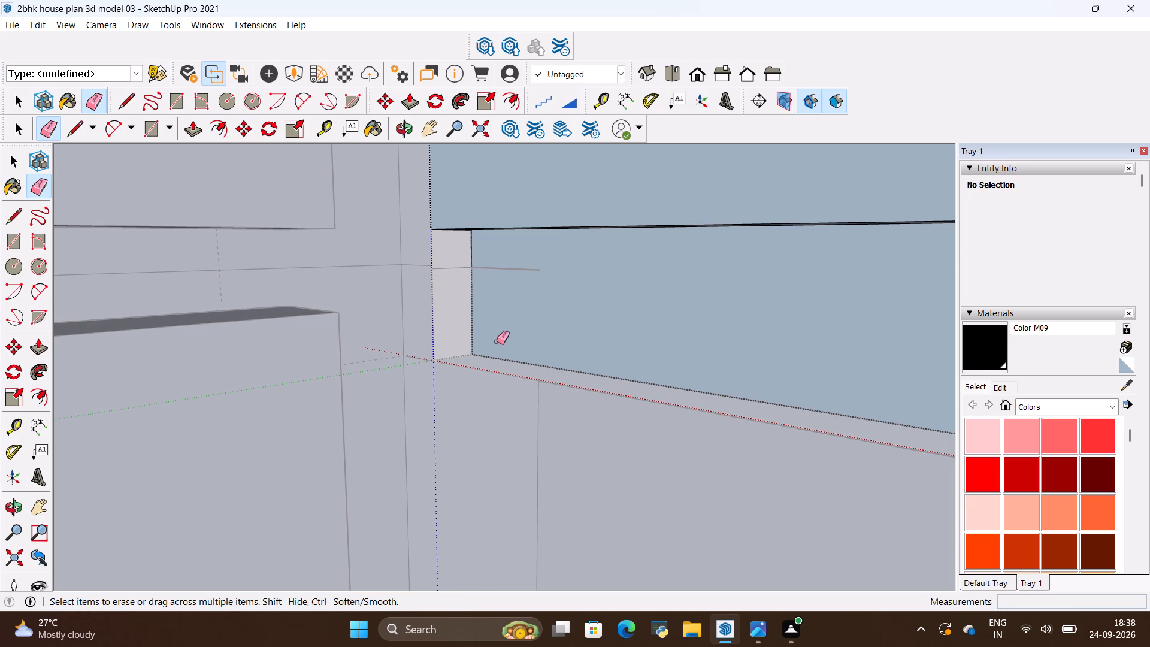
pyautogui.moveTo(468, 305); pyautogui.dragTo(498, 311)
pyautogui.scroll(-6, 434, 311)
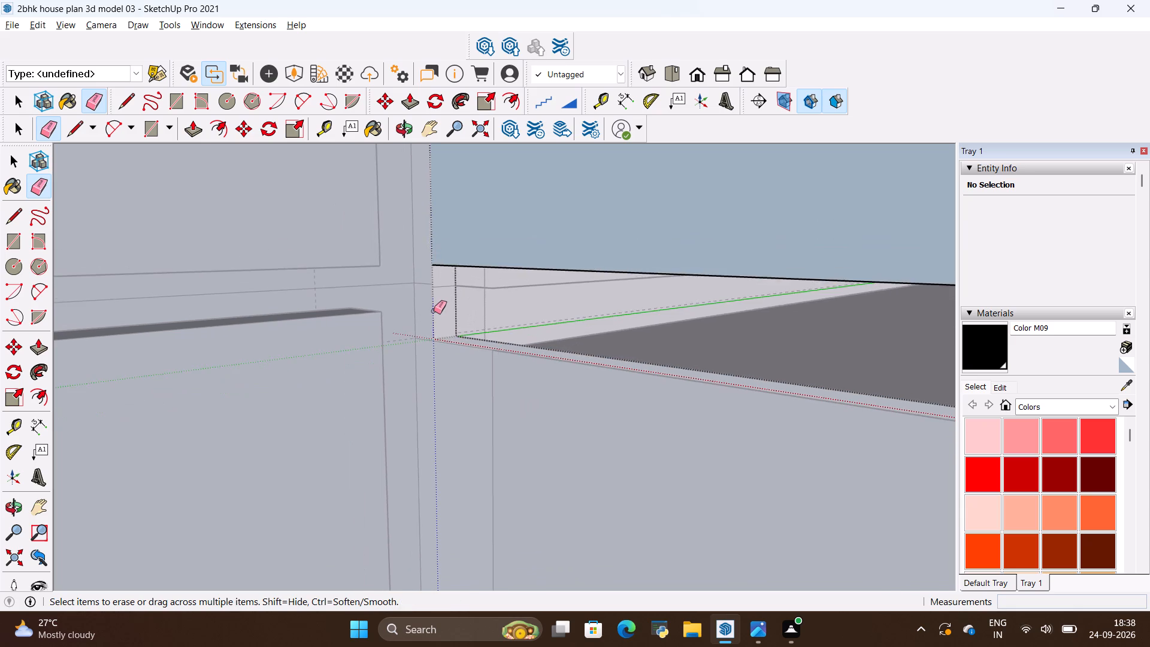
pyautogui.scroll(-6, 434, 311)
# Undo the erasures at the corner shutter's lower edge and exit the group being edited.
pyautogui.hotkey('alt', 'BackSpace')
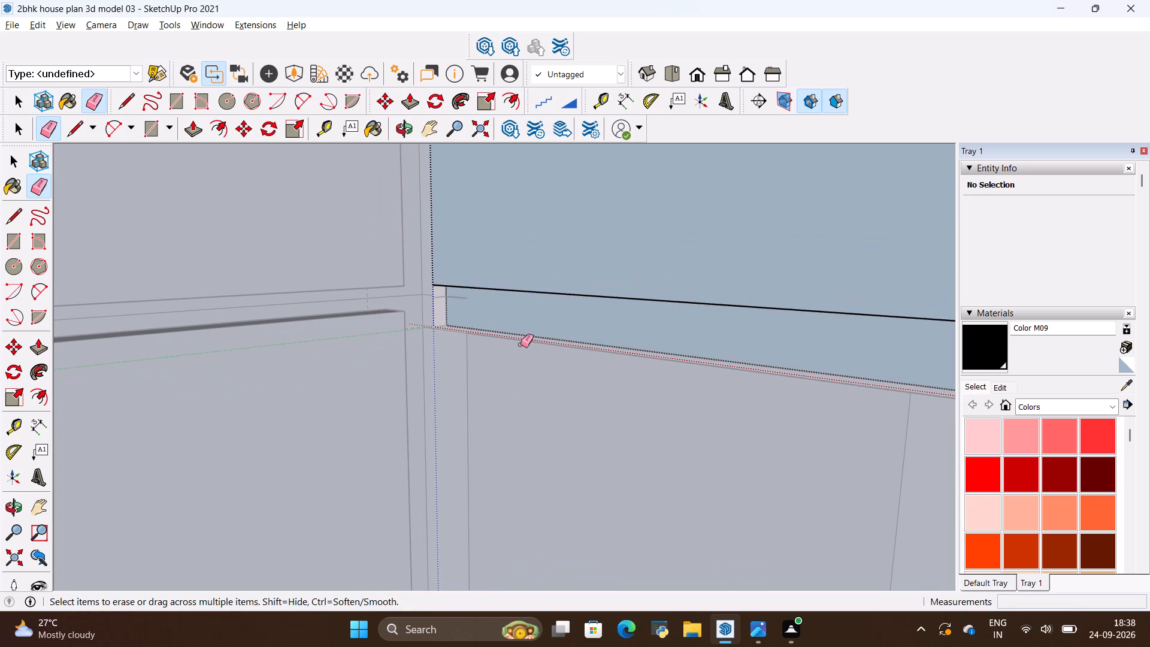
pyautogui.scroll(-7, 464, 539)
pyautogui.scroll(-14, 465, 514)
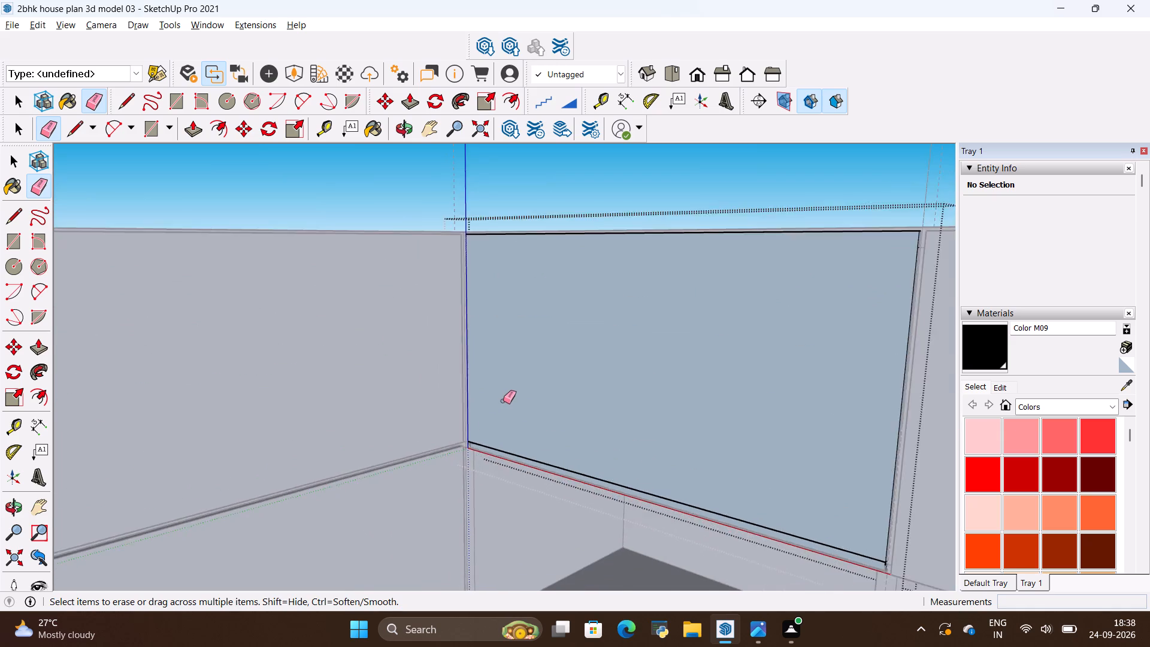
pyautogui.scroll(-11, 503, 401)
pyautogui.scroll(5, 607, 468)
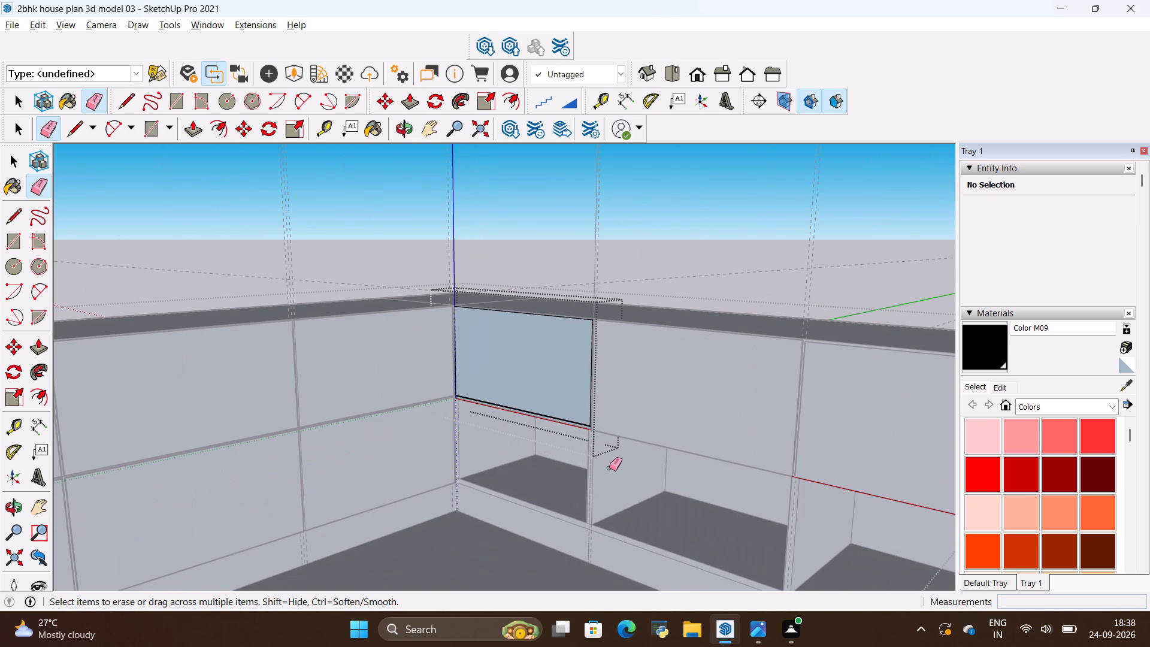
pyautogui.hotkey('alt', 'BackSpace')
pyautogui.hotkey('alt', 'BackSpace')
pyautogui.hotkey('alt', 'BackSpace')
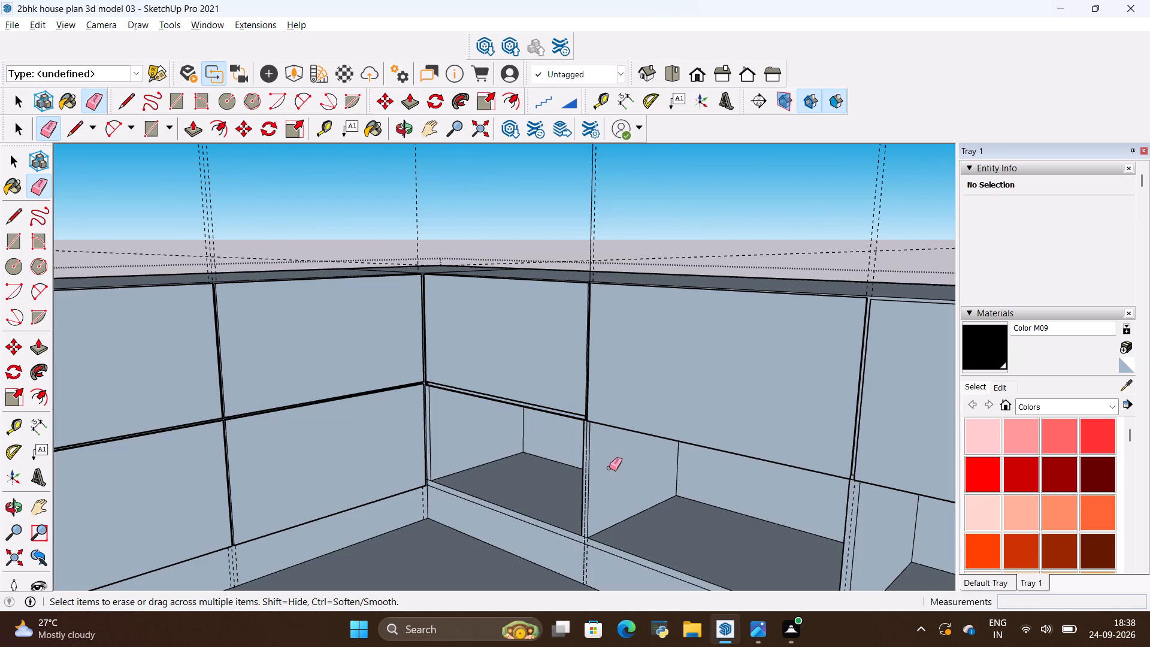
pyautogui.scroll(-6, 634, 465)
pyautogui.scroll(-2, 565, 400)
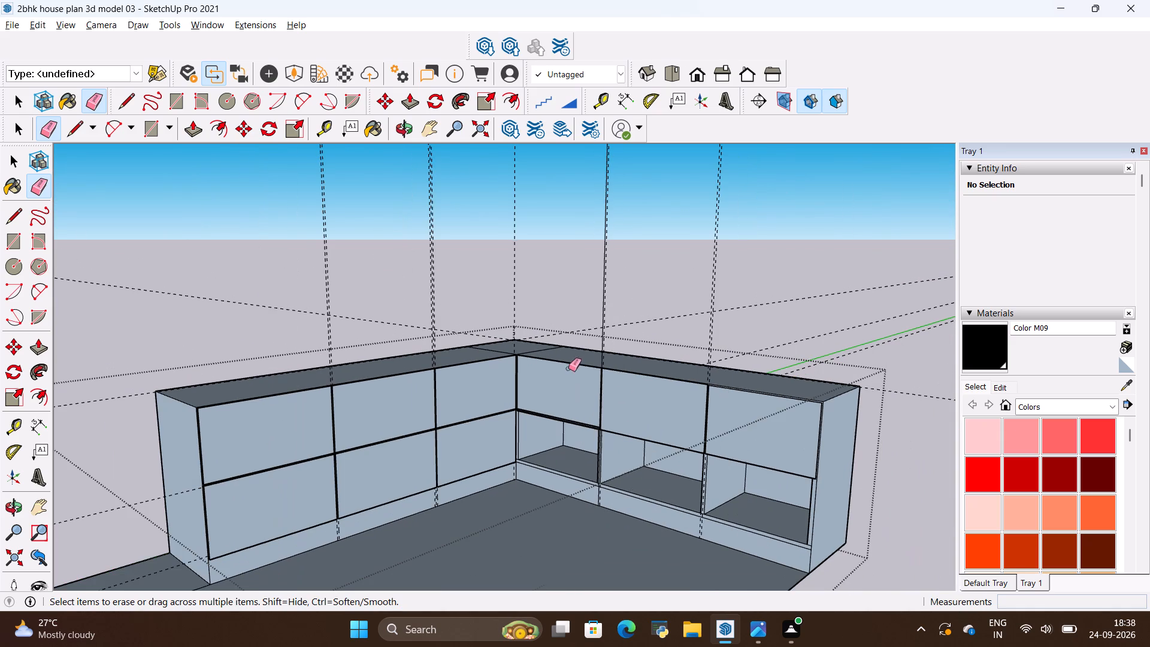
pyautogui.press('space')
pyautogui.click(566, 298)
# Copy the inner-corner upper shutter of the second cabinet run straight down about 1' 6 5/16" as its lower shutter.
pyautogui.scroll(6, 559, 502)
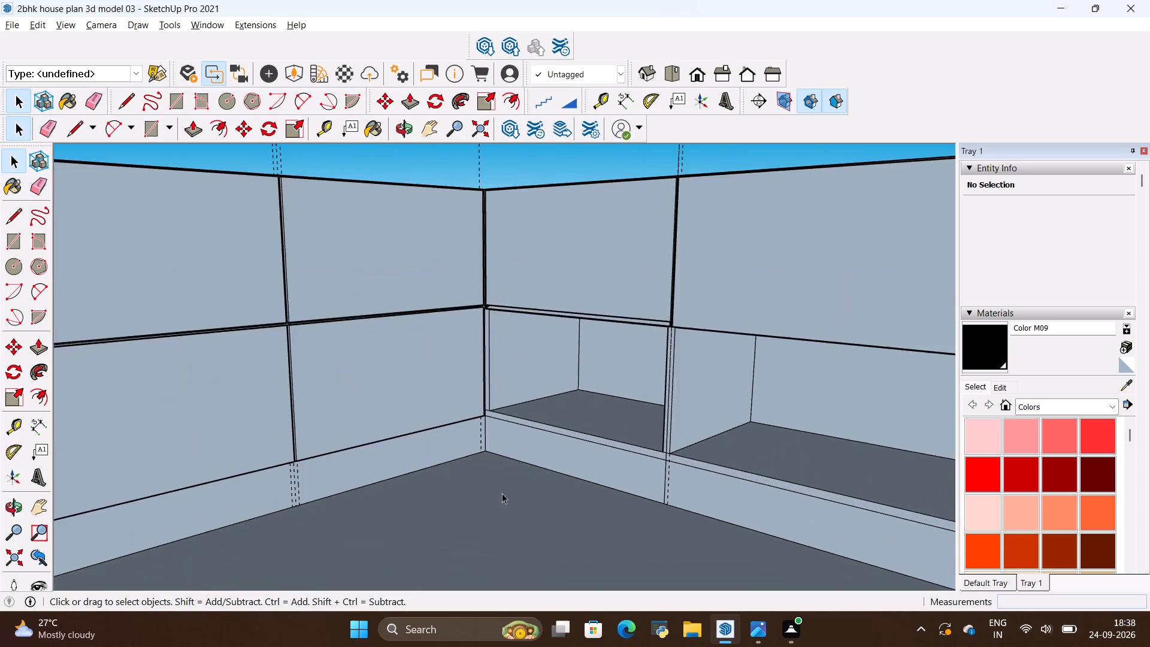
pyautogui.scroll(3, 502, 493)
pyautogui.moveTo(491, 489); pyautogui.dragTo(579, 483, button='middle')
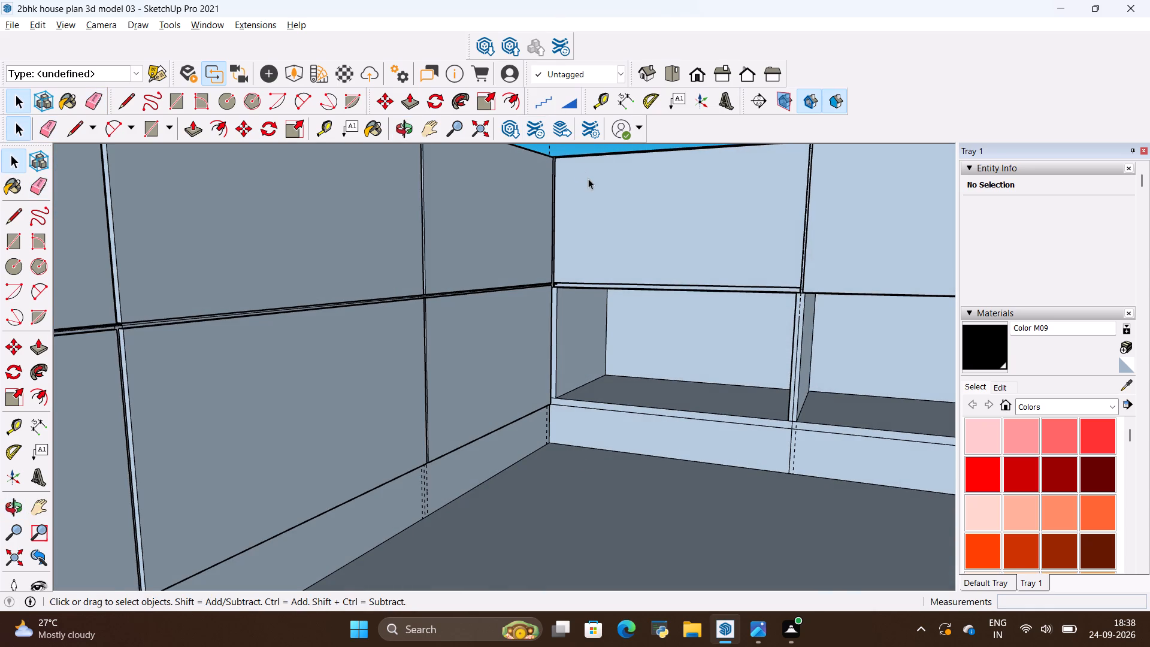
pyautogui.scroll(-4, 588, 180)
pyautogui.scroll(11, 579, 126)
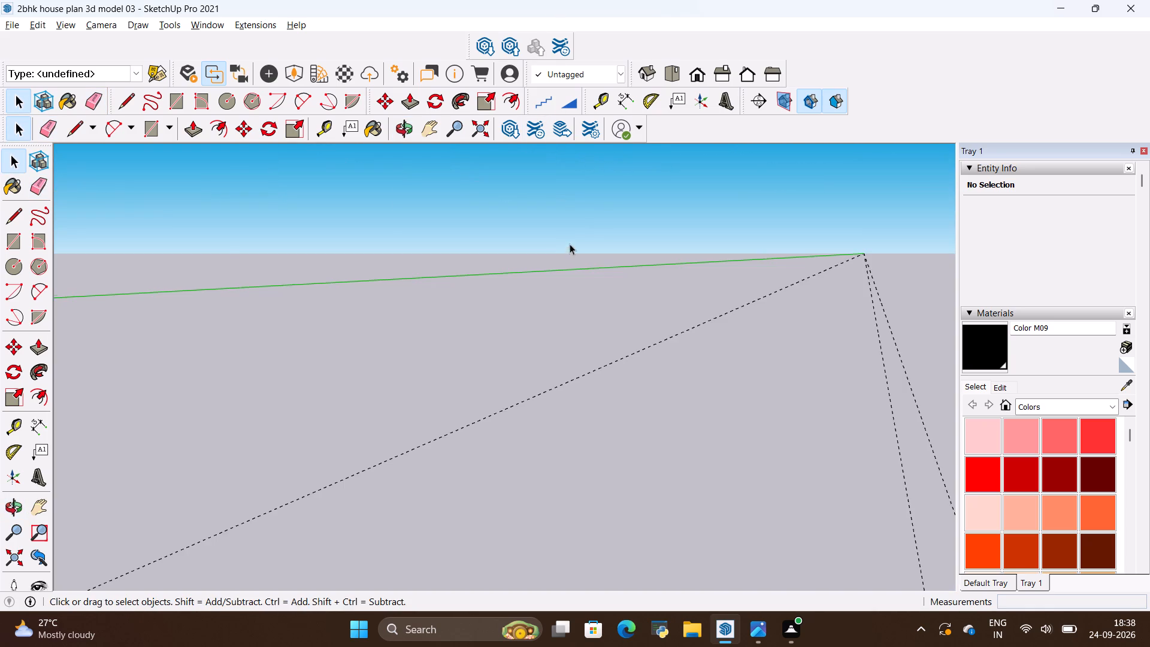
pyautogui.scroll(-5, 570, 244)
pyautogui.scroll(7, 497, 322)
pyautogui.press('space')
pyautogui.click(526, 324)
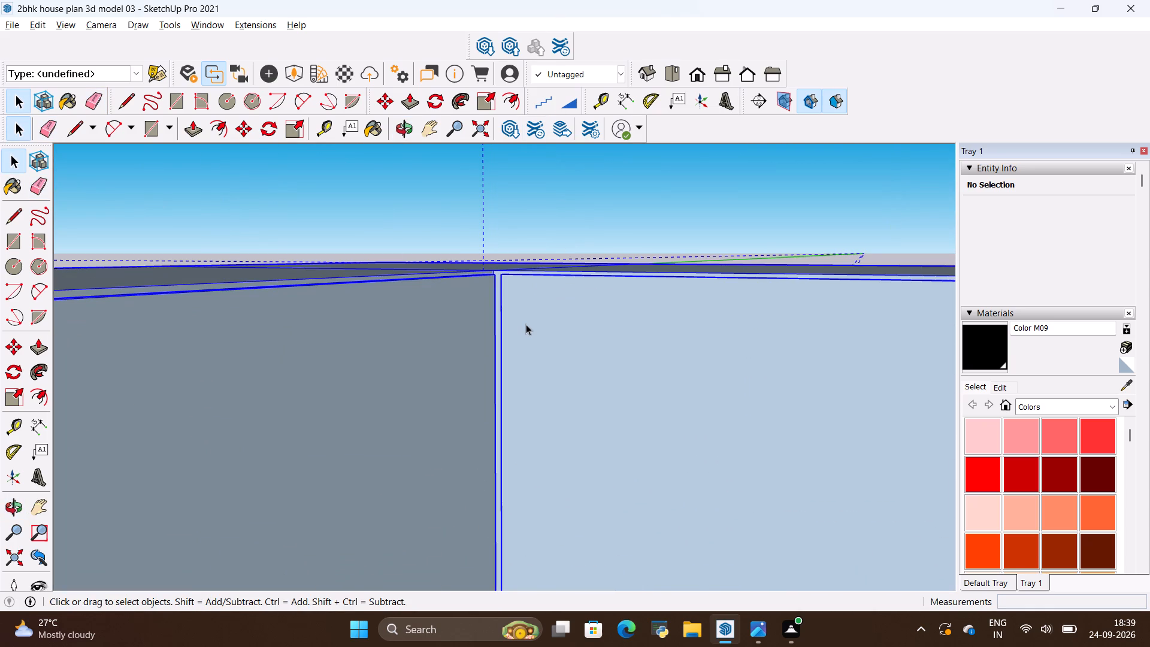
pyautogui.press('space')
pyautogui.doubleClick(552, 327)
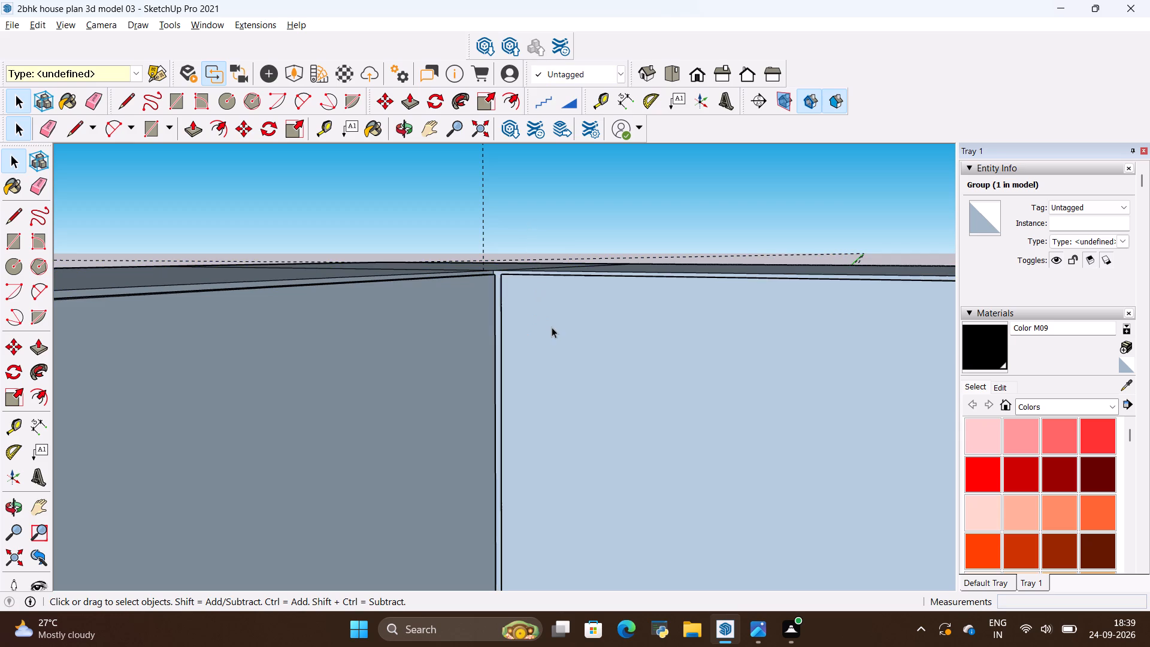
pyautogui.click(552, 328)
pyautogui.scroll(9, 504, 275)
pyautogui.moveTo(532, 322); pyautogui.dragTo(545, 460, button='middle')
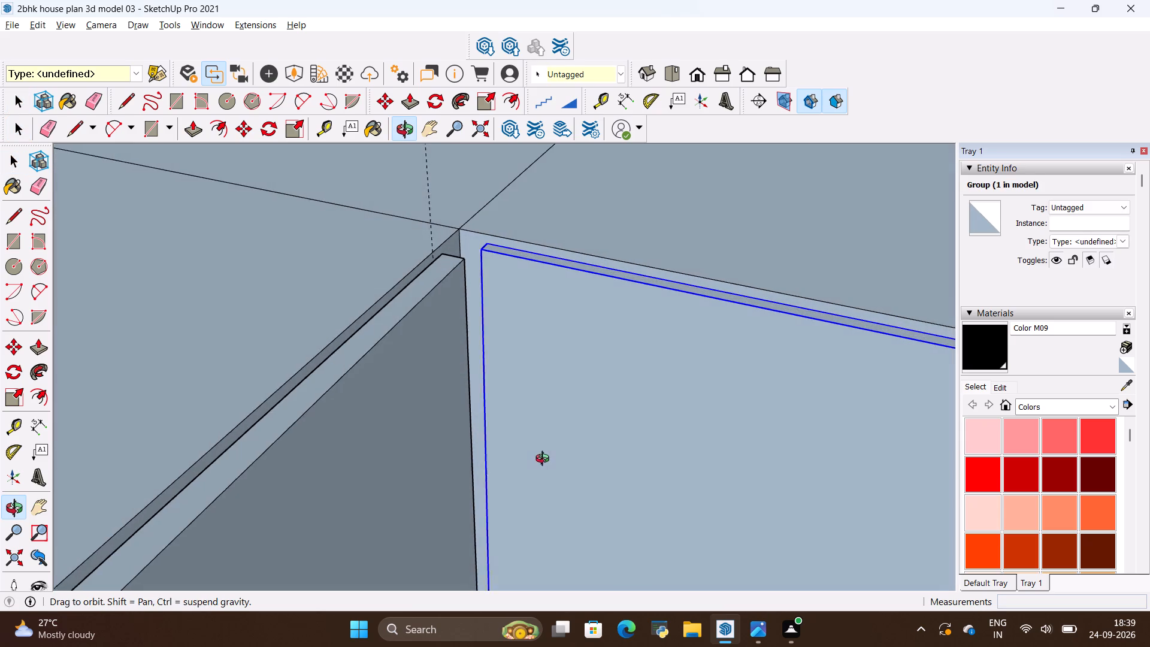
pyautogui.moveTo(545, 460); pyautogui.dragTo(545, 461, button='middle')
pyautogui.press('m')
pyautogui.scroll(4, 491, 267)
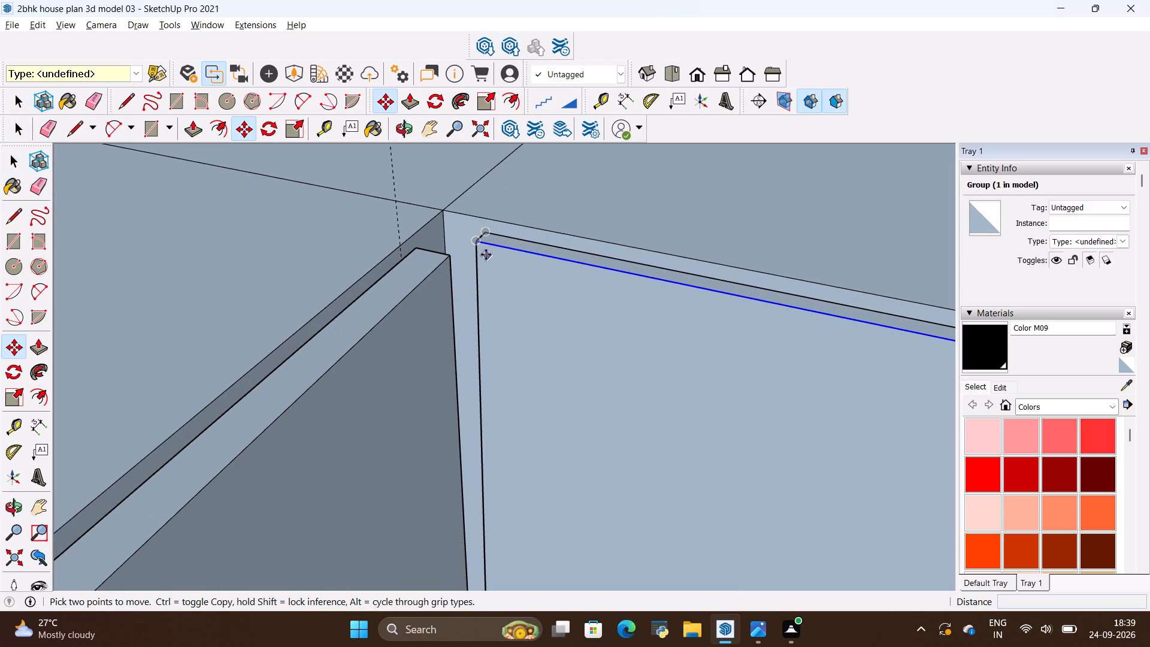
pyautogui.click(485, 238)
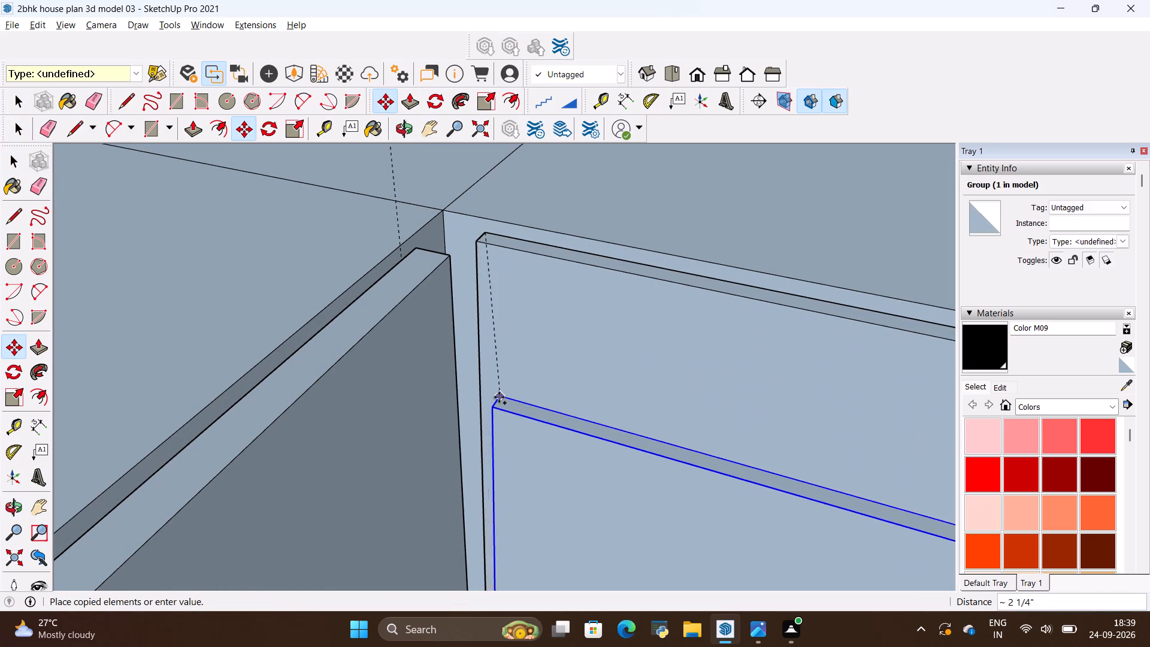
pyautogui.scroll(-18, 494, 404)
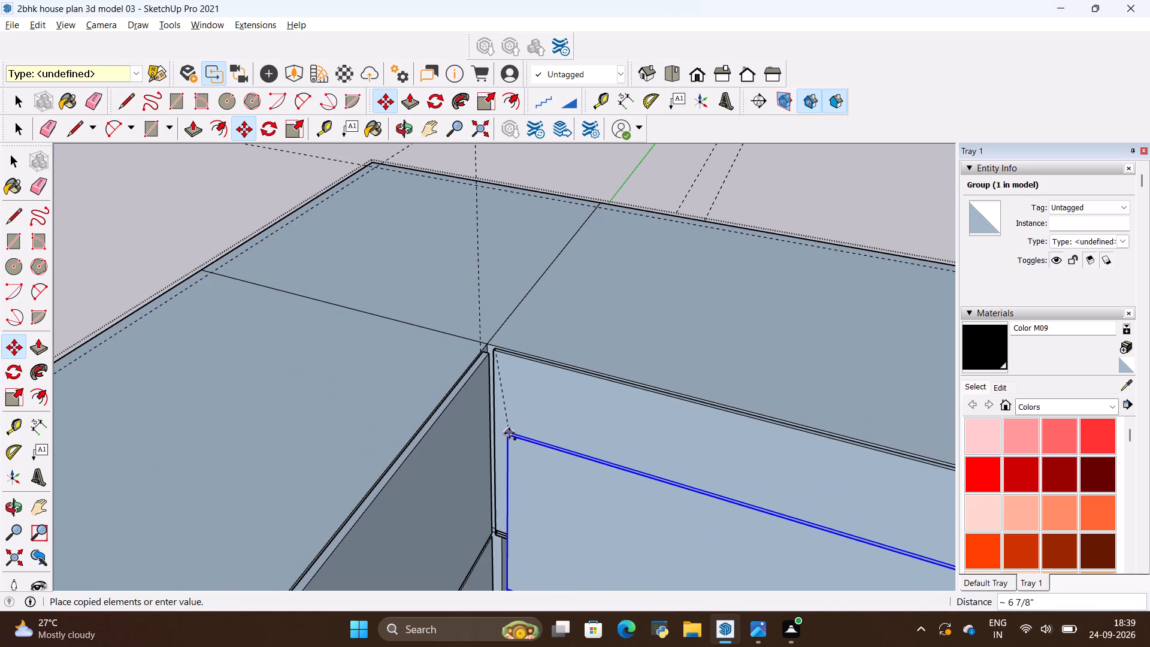
pyautogui.keyDown('shift'); pyautogui.moveTo(510, 436); pyautogui.dragTo(434, 263, button='middle'); pyautogui.keyUp('shift')
pyautogui.scroll(12, 452, 400)
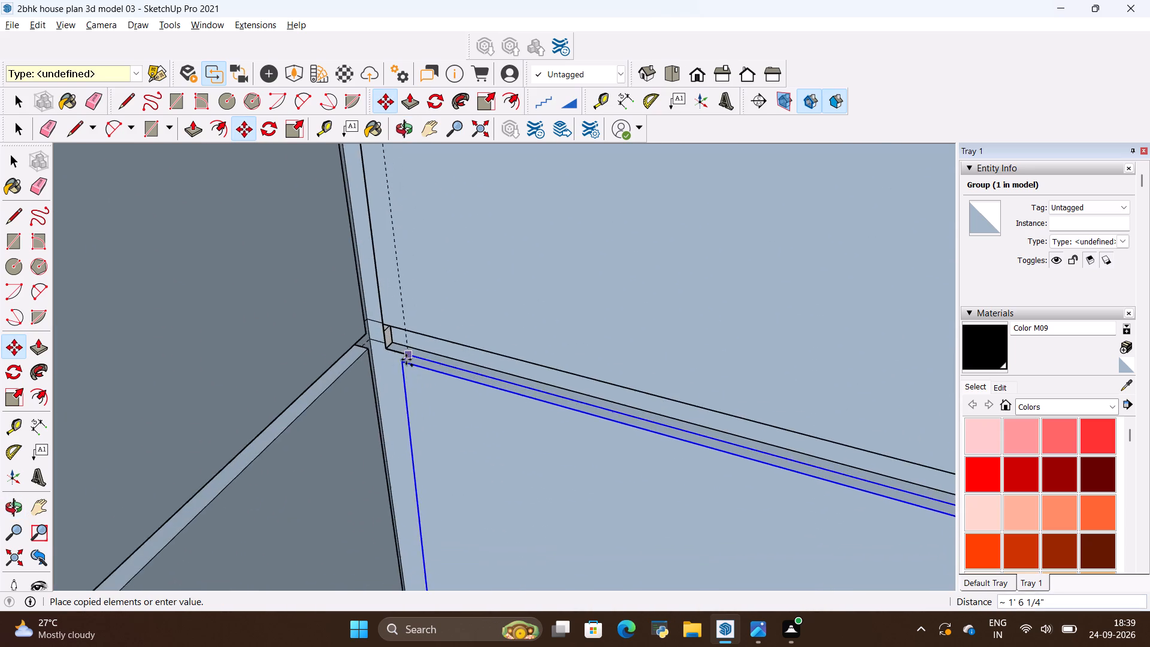
pyautogui.scroll(7, 406, 359)
pyautogui.moveTo(368, 352); pyautogui.dragTo(395, 231, button='middle')
pyautogui.scroll(1, 368, 347)
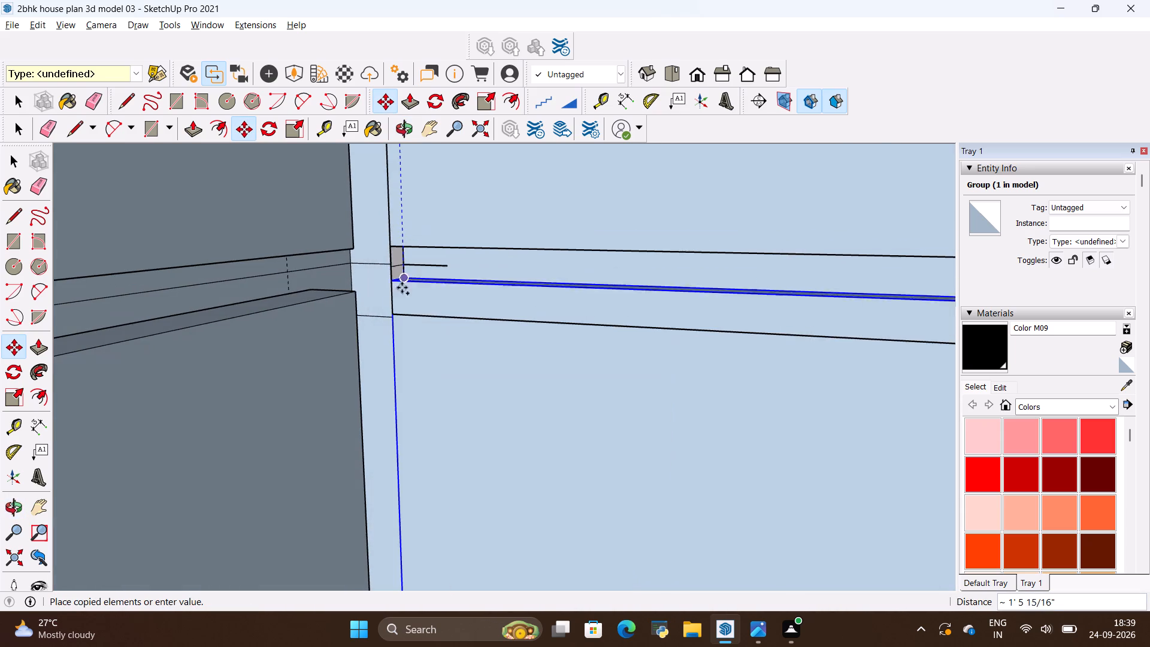
pyautogui.scroll(17, 400, 307)
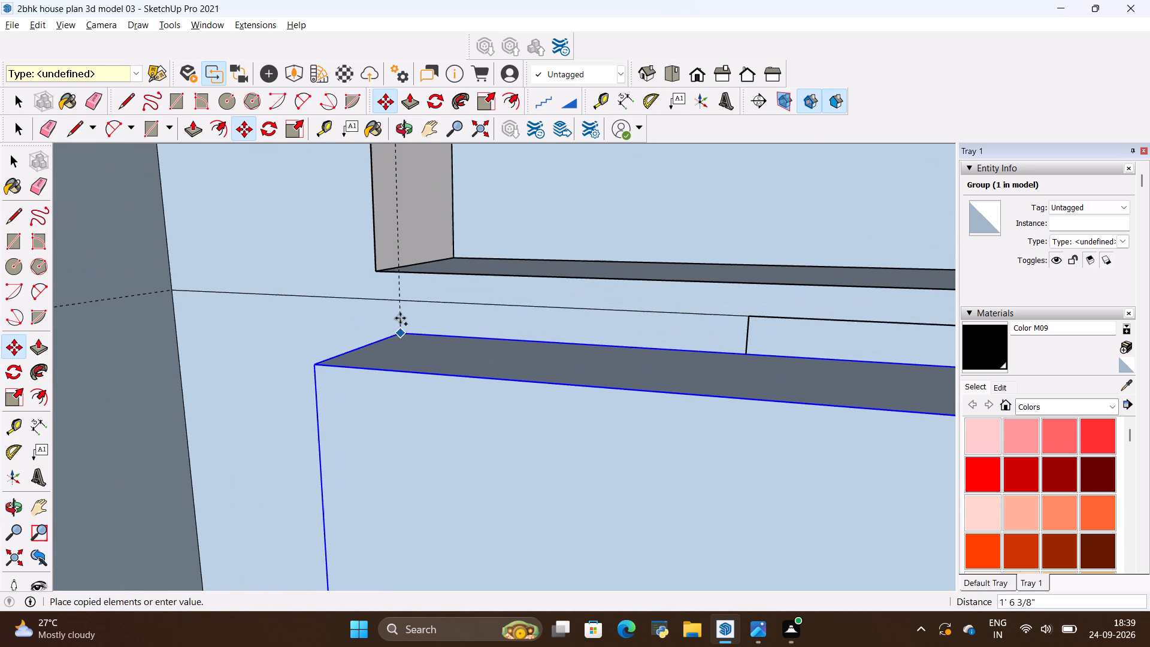
pyautogui.moveTo(417, 283); pyautogui.dragTo(470, 278, button='middle')
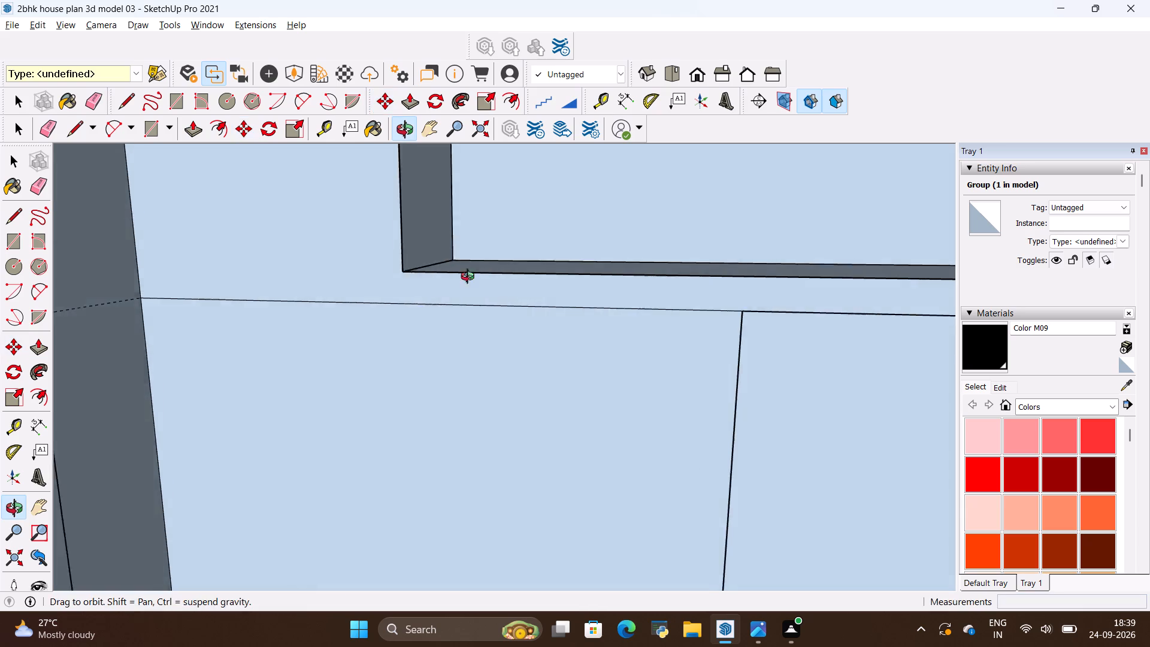
pyautogui.moveTo(470, 278); pyautogui.dragTo(518, 273, button='middle')
pyautogui.click(450, 289)
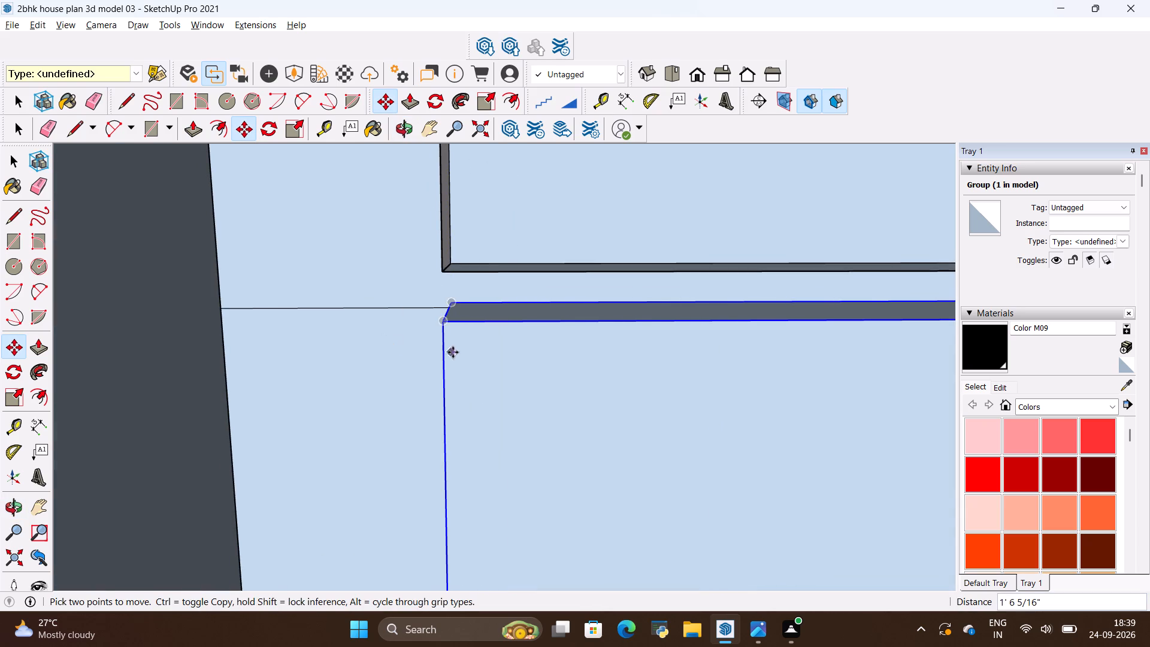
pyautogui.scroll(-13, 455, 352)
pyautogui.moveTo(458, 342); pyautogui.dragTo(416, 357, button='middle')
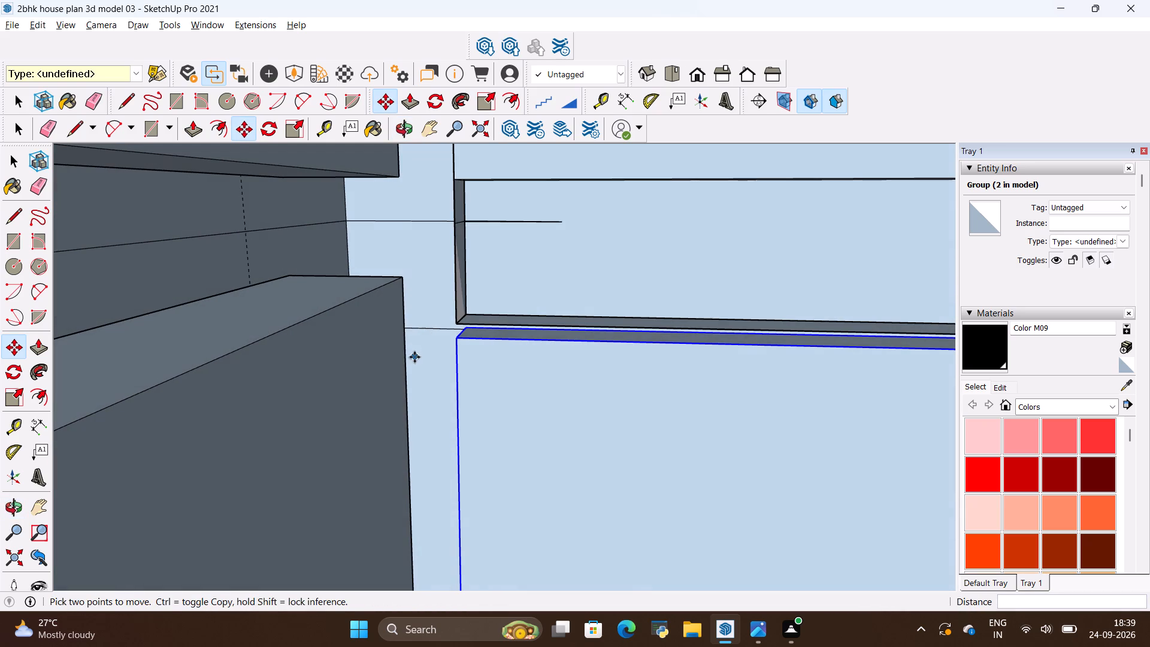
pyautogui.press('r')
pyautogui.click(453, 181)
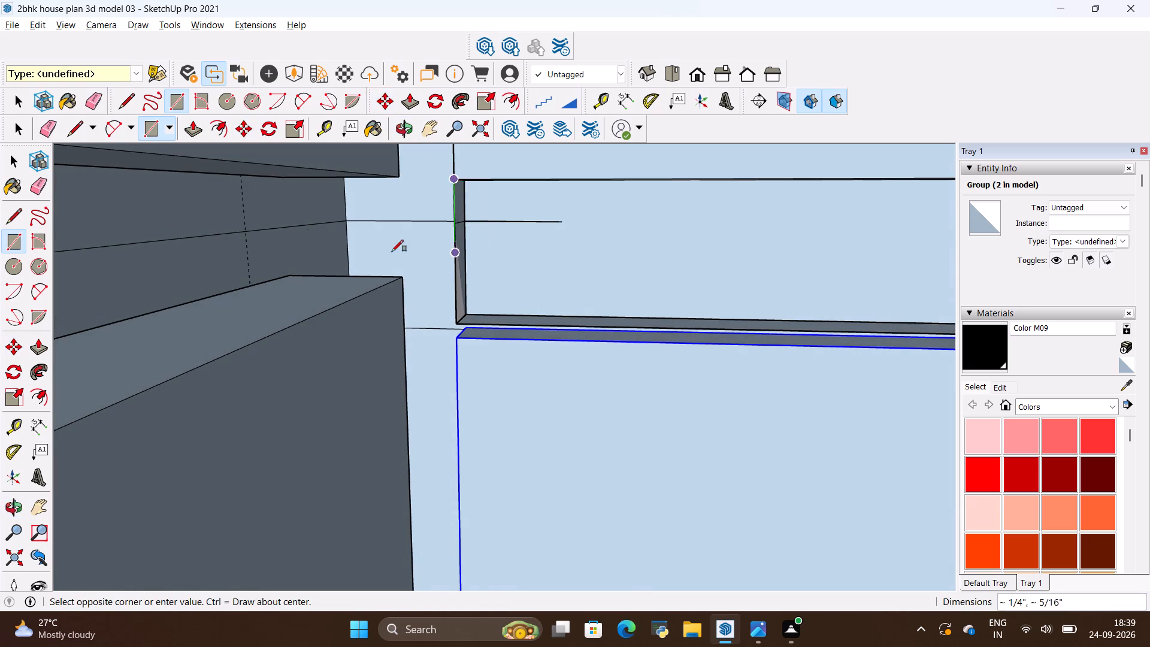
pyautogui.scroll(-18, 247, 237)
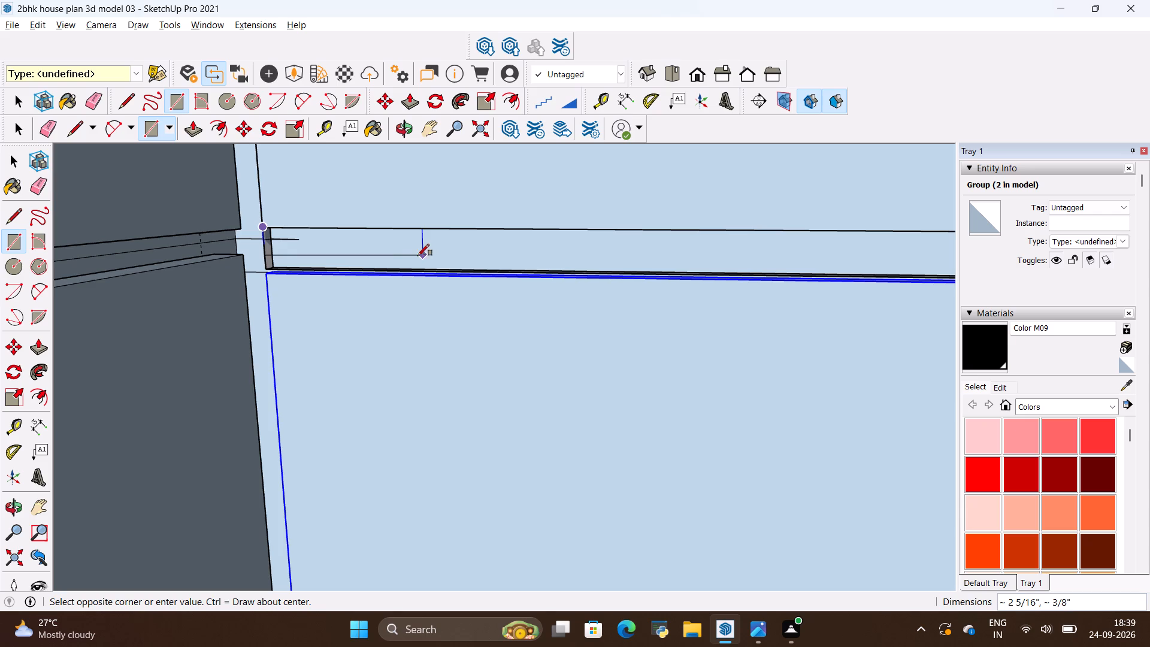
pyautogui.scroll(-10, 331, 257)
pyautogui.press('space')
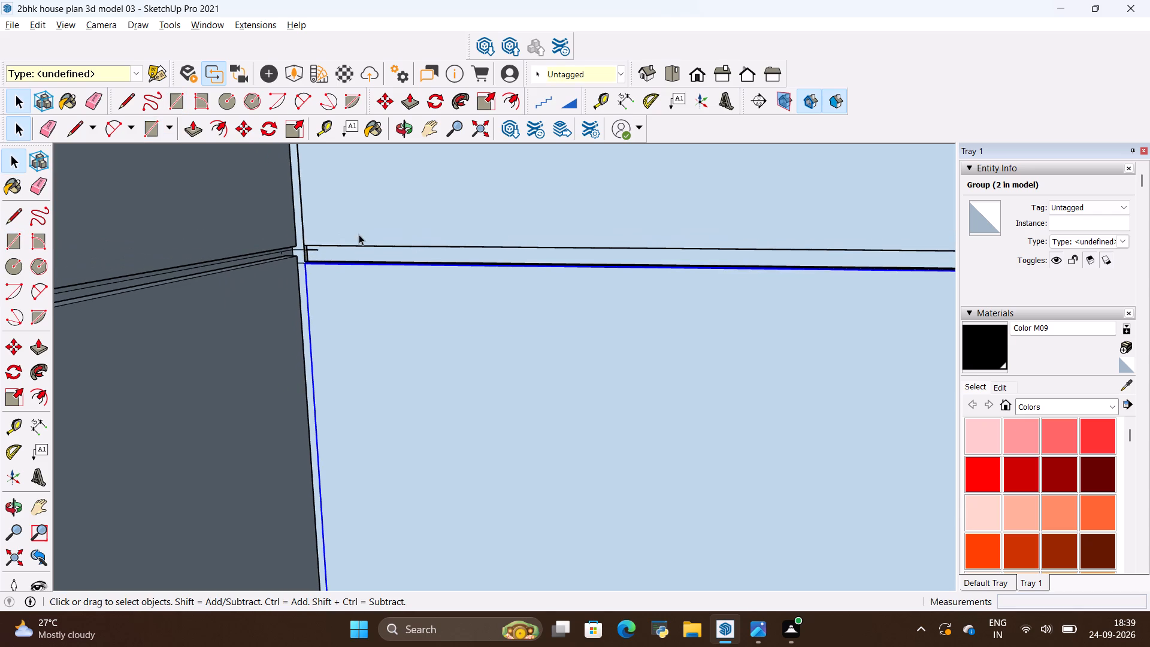
# Open the corner upper shutter's group and Push/Pull its recessed bottom face down about 5/8" to the lower edge.
pyautogui.doubleClick(364, 216)
pyautogui.scroll(8, 352, 237)
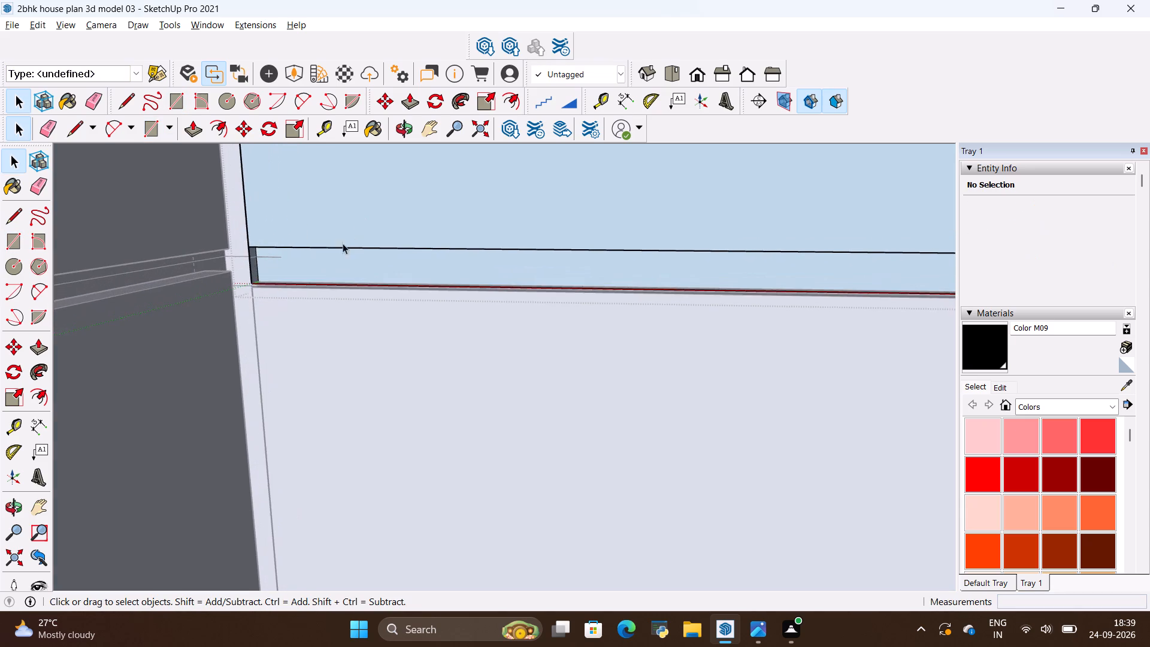
pyautogui.moveTo(374, 282); pyautogui.dragTo(260, 182, button='middle')
pyautogui.scroll(9, 356, 222)
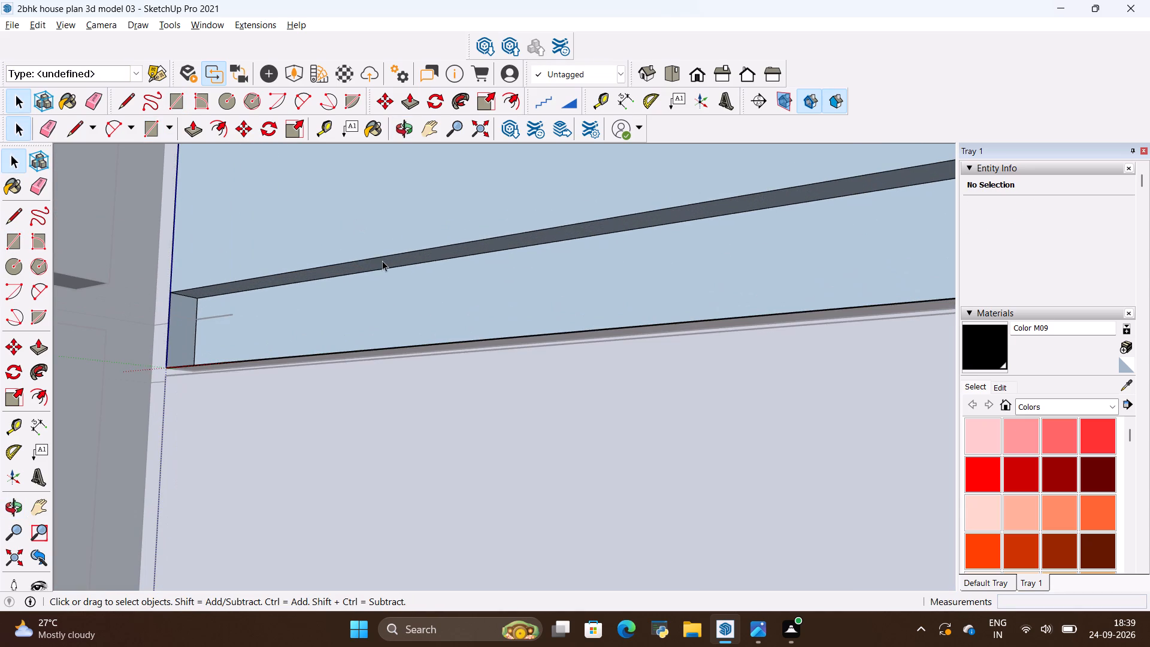
pyautogui.press('p')
pyautogui.click(386, 261)
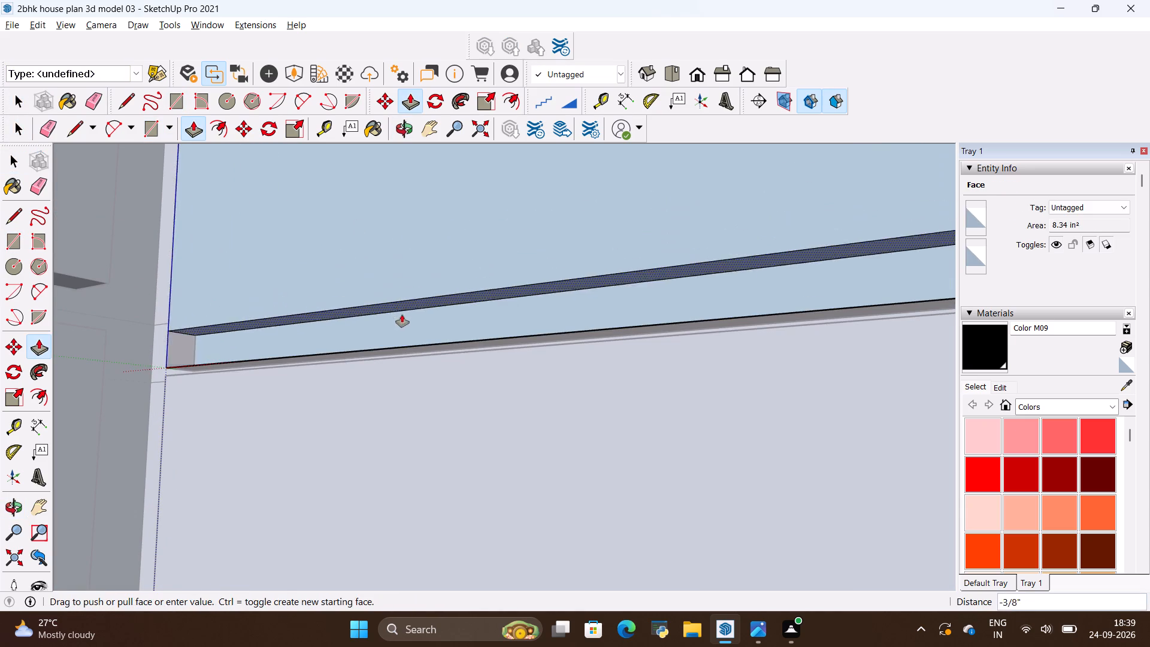
pyautogui.click(413, 345)
pyautogui.scroll(-5, 354, 323)
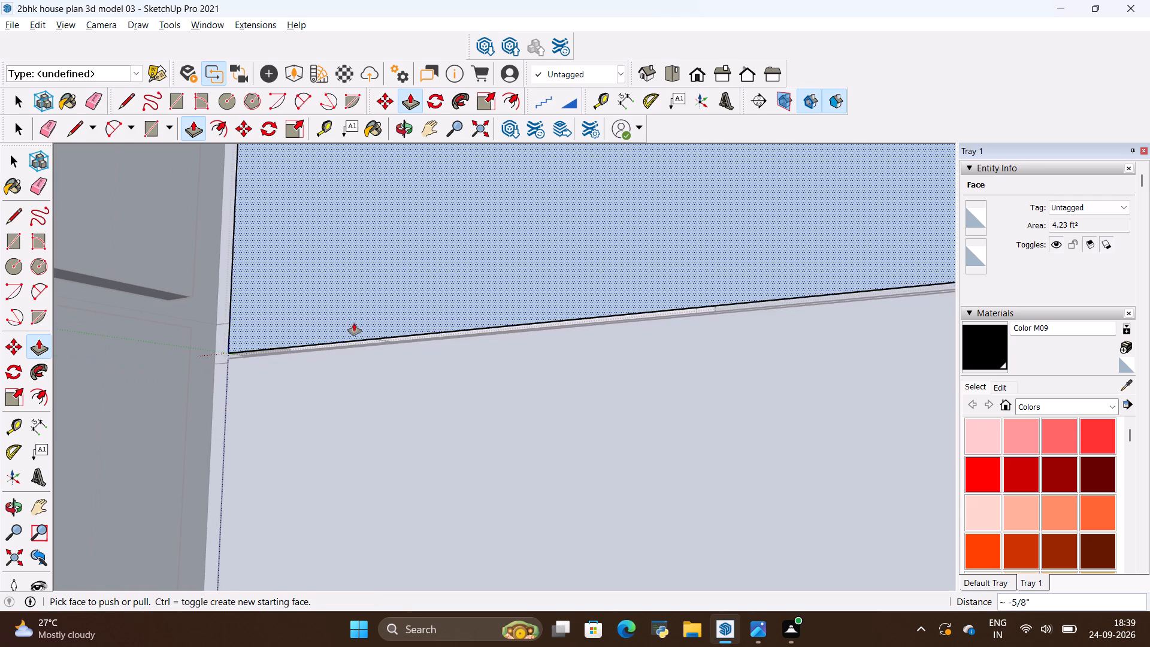
pyautogui.press('space')
pyautogui.click(337, 386)
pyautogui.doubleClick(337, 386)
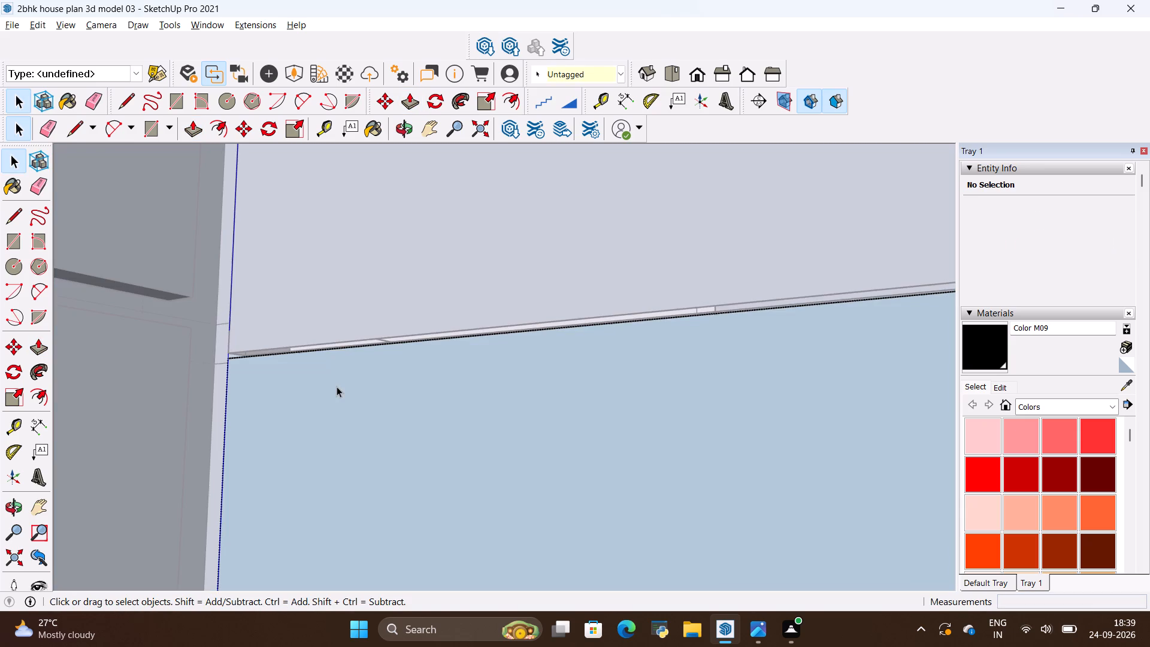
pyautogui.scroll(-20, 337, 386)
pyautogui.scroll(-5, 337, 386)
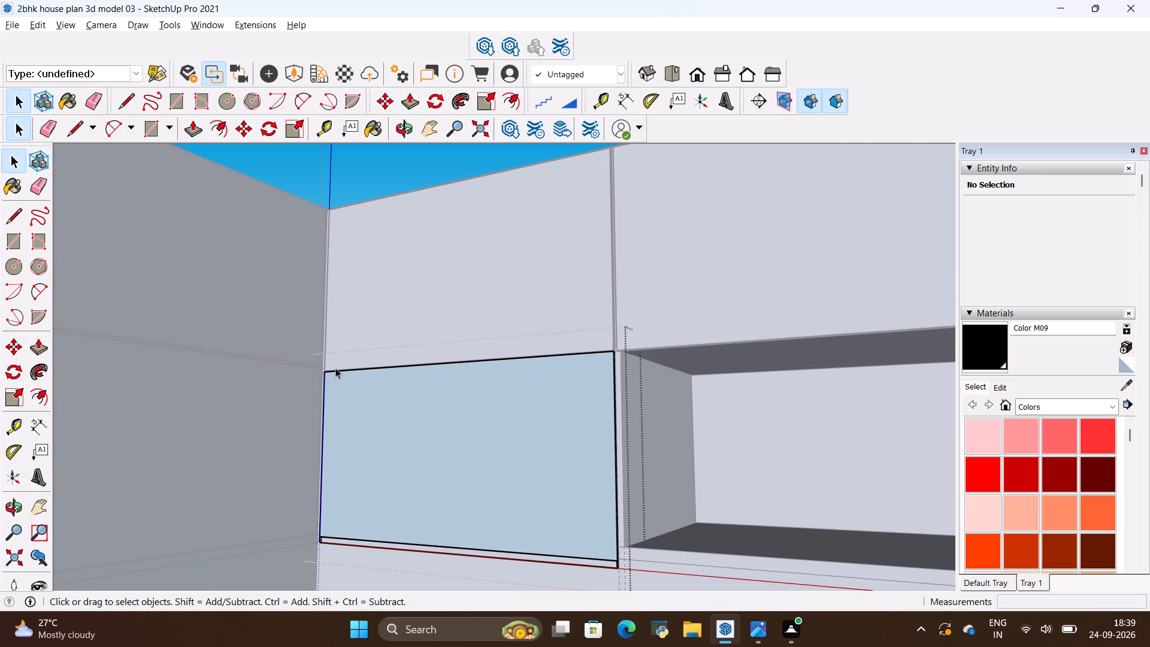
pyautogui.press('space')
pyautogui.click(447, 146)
# Copy the second run's middle upper shutter straight down about 1' 6 5/16" to cover the open compartment below it.
pyautogui.scroll(1, 648, 246)
pyautogui.click(652, 264)
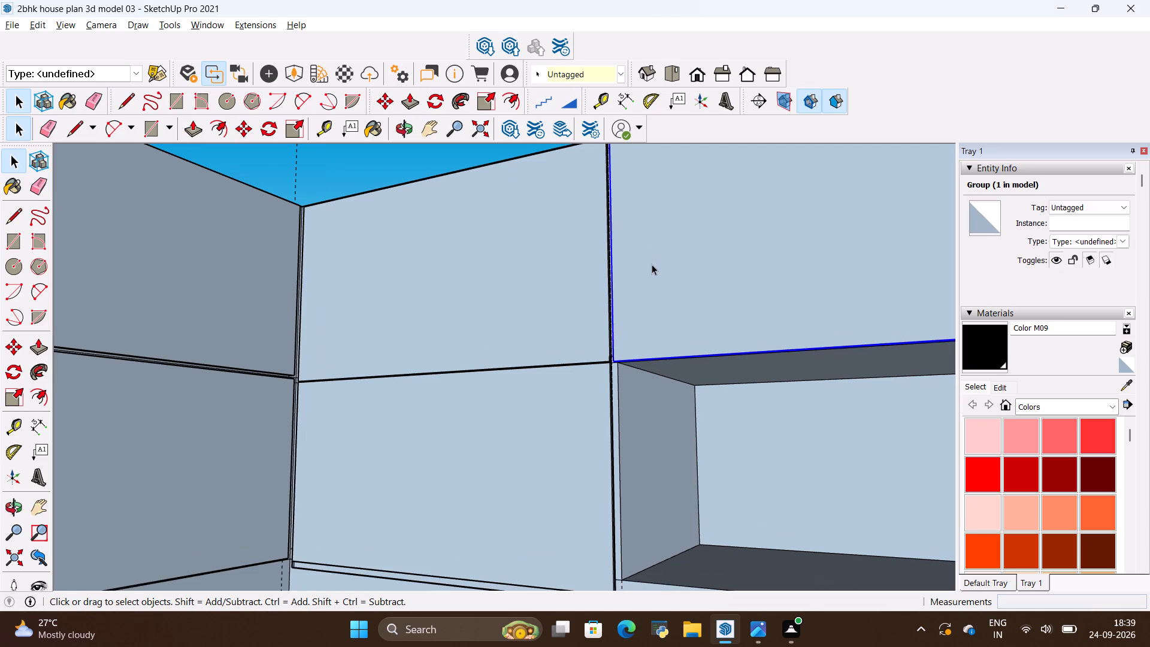
pyautogui.moveTo(649, 262); pyautogui.dragTo(664, 362, button='middle')
pyautogui.scroll(4, 664, 367)
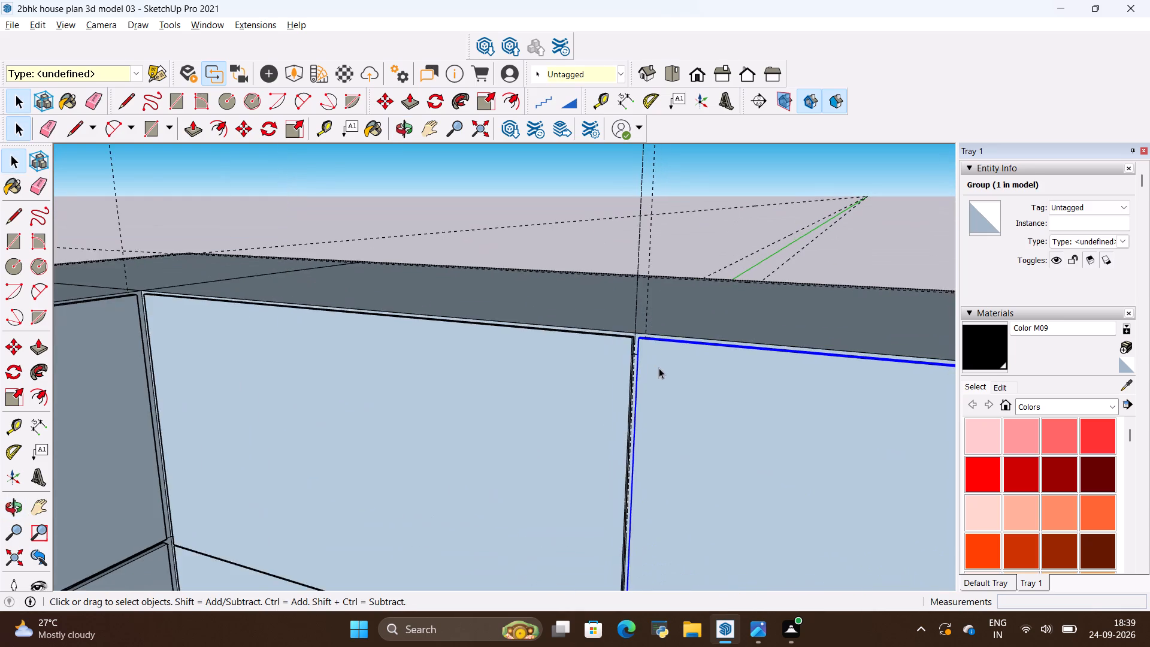
pyautogui.scroll(5, 659, 368)
pyautogui.press('m')
pyautogui.scroll(5, 601, 342)
pyautogui.scroll(4, 650, 321)
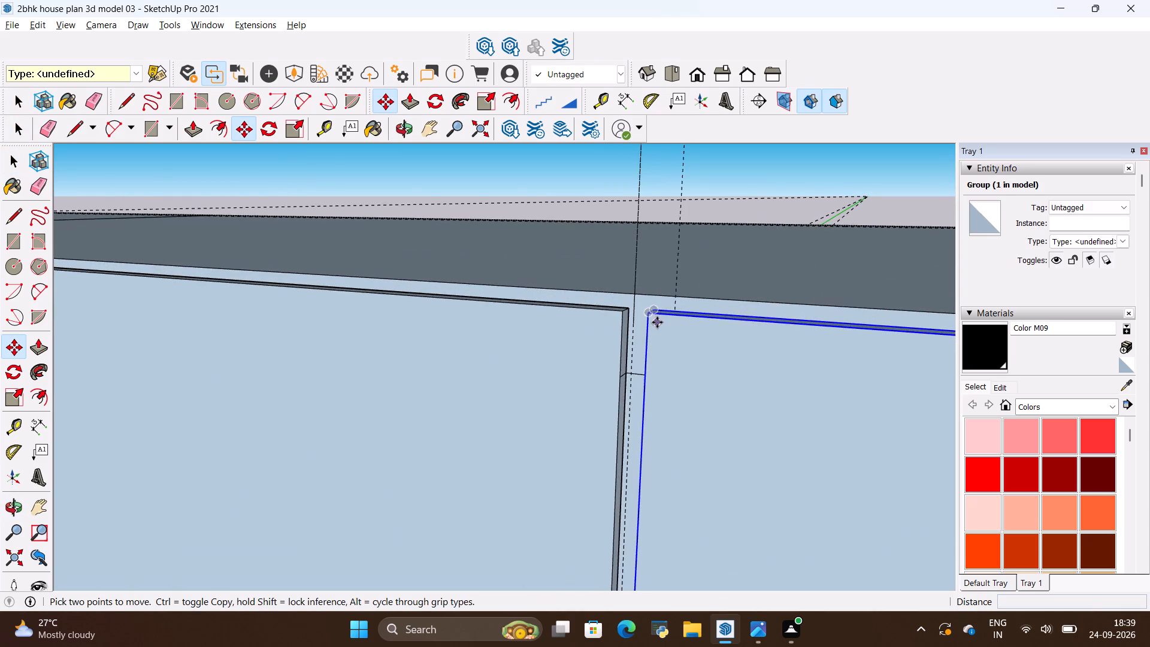
pyautogui.scroll(13, 657, 322)
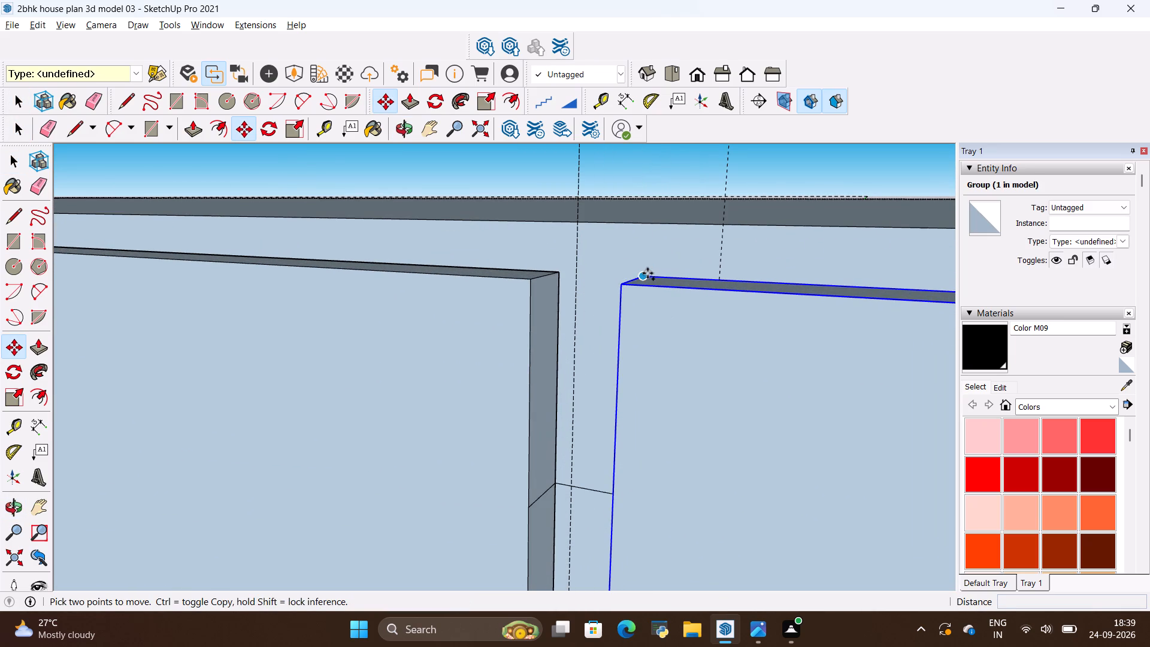
pyautogui.click(647, 273)
pyautogui.scroll(-18, 580, 365)
pyautogui.scroll(-6, 572, 313)
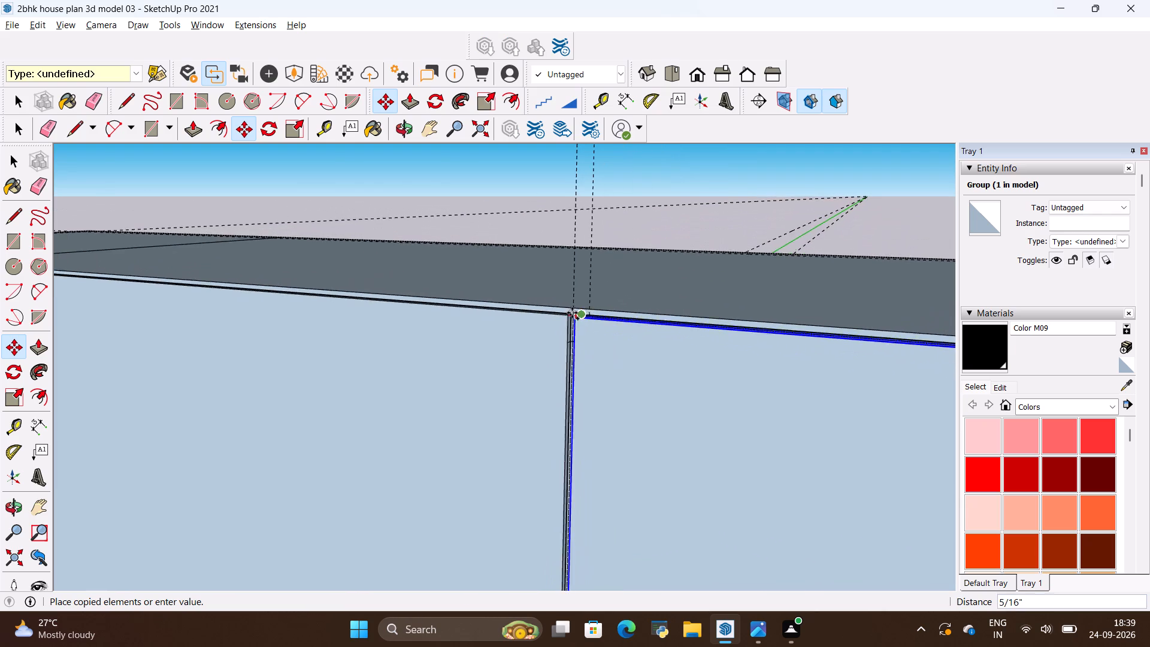
pyautogui.scroll(-15, 573, 312)
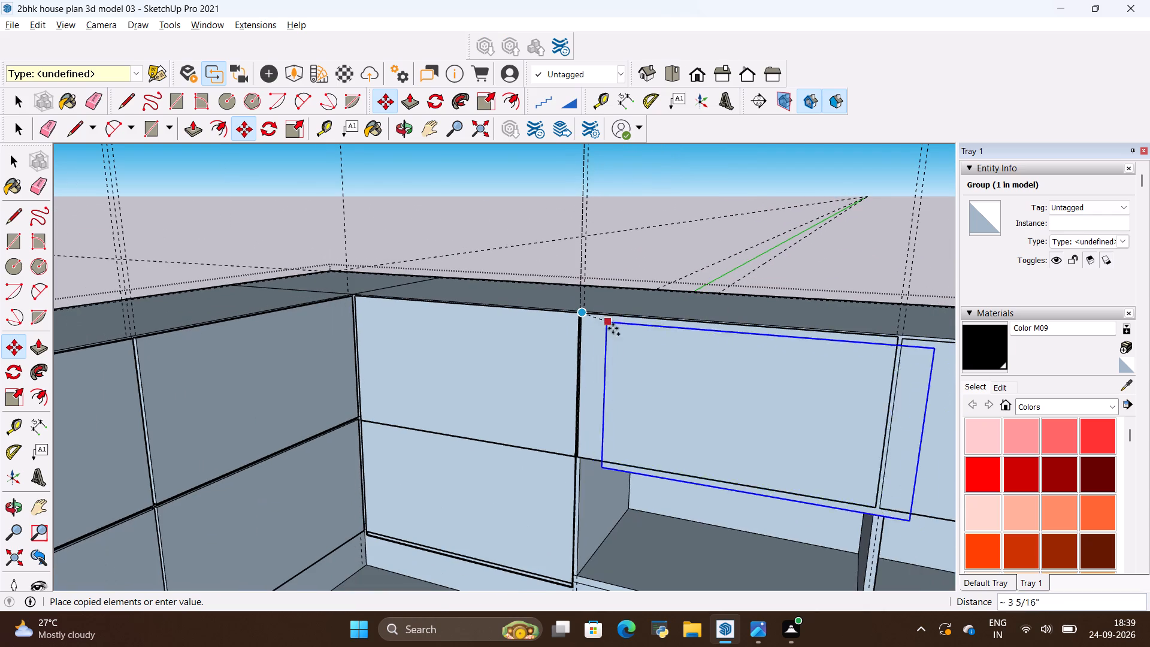
pyautogui.scroll(9, 593, 454)
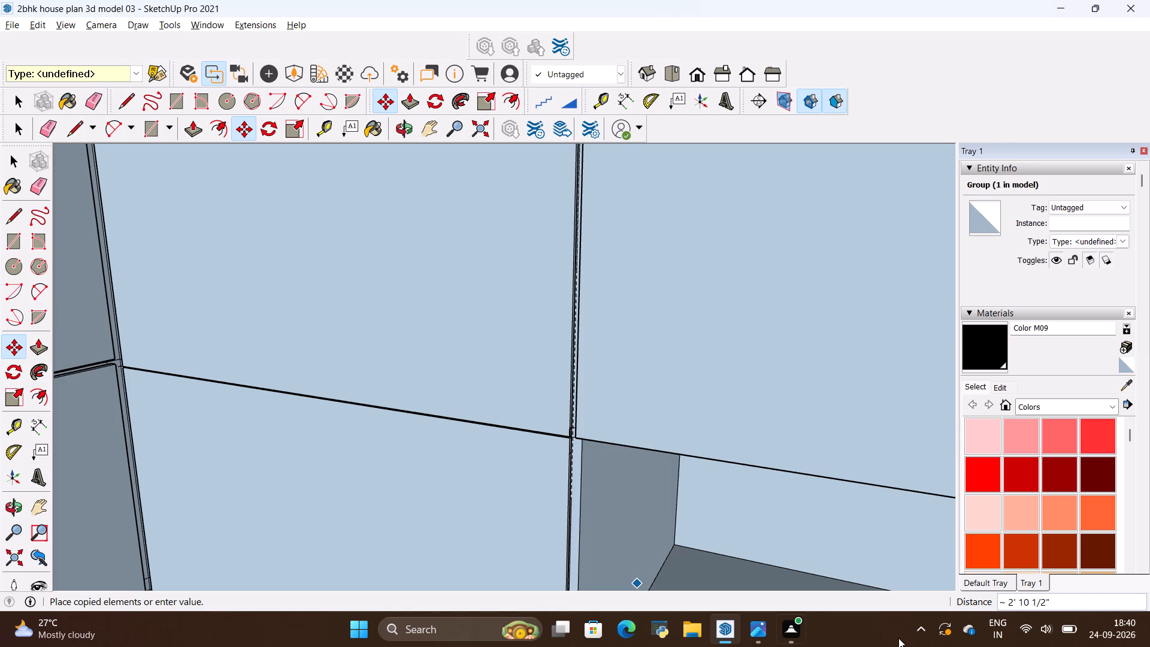
pyautogui.scroll(-3, 629, 313)
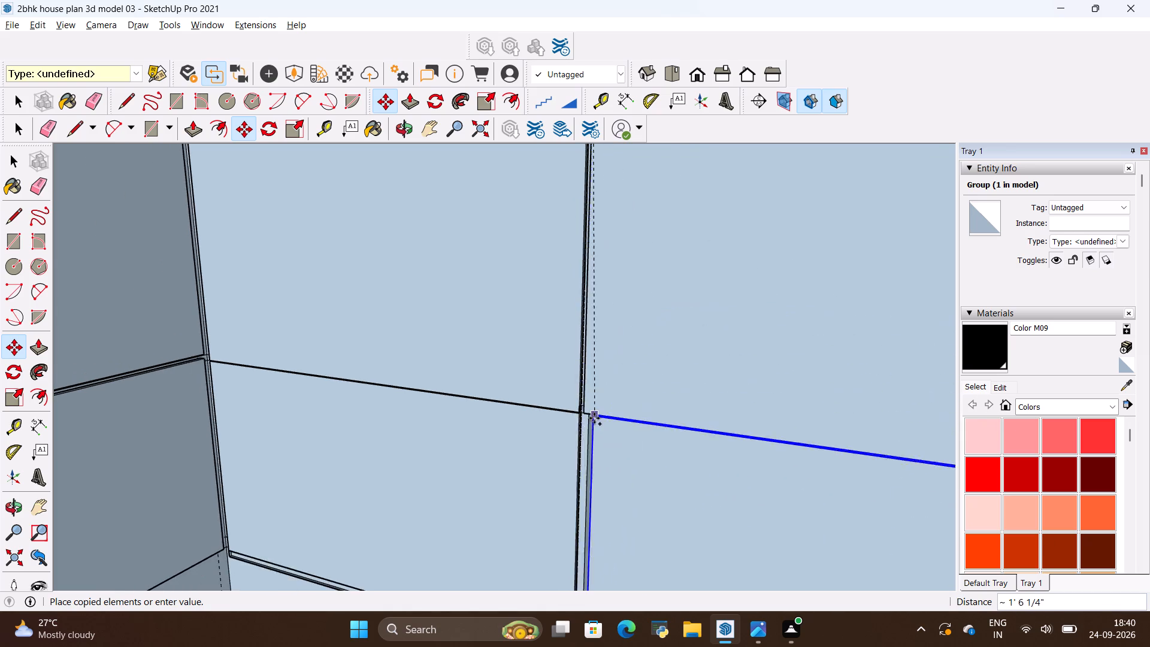
pyautogui.scroll(15, 594, 419)
pyautogui.moveTo(585, 428); pyautogui.dragTo(579, 349, button='middle')
pyautogui.scroll(12, 579, 349)
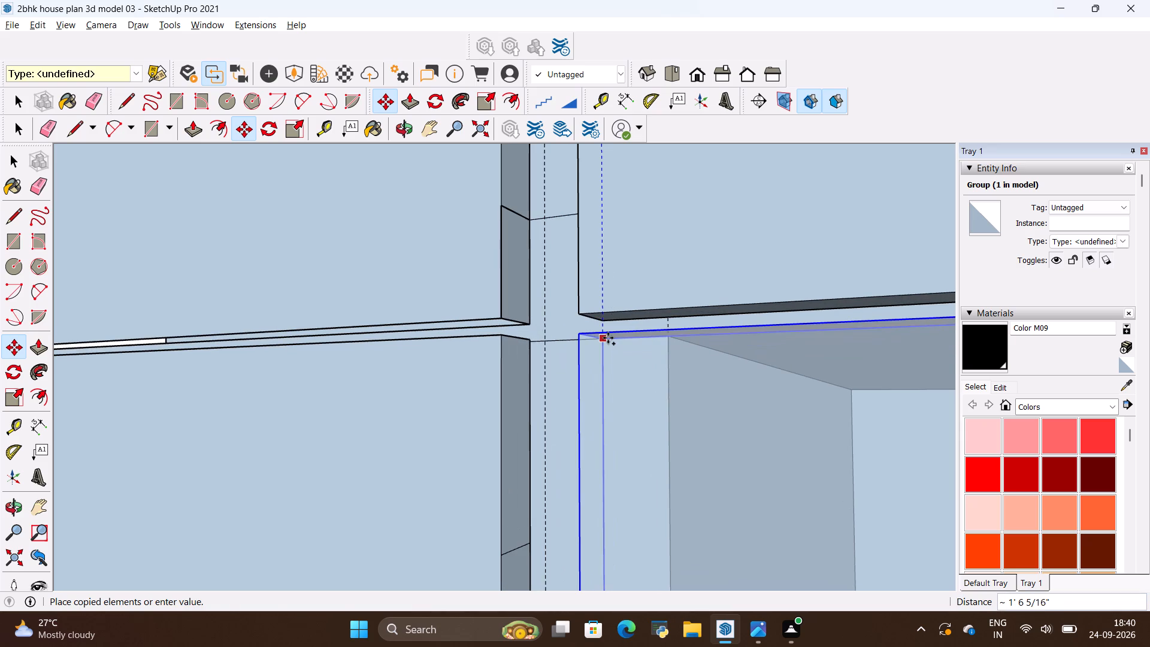
pyautogui.click(608, 338)
pyautogui.scroll(-4, 502, 378)
pyautogui.scroll(-11, 432, 389)
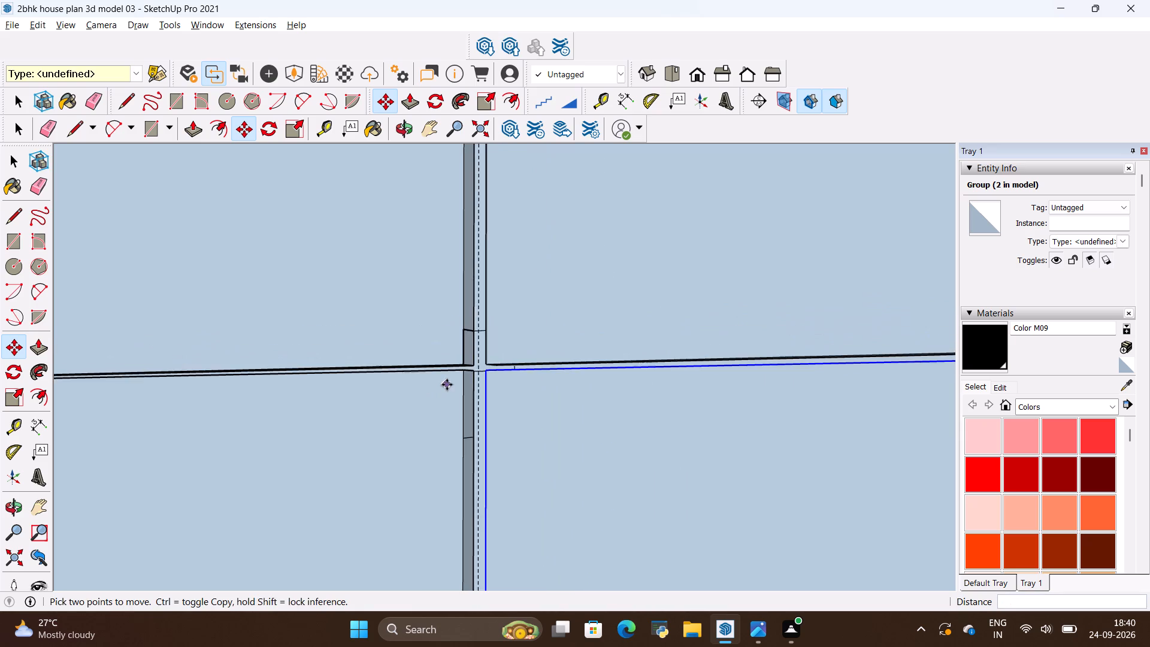
# Select the front, top and side faces of the second run's outer-end upper shutter with their edges and make them a group.
pyautogui.scroll(-3, 447, 385)
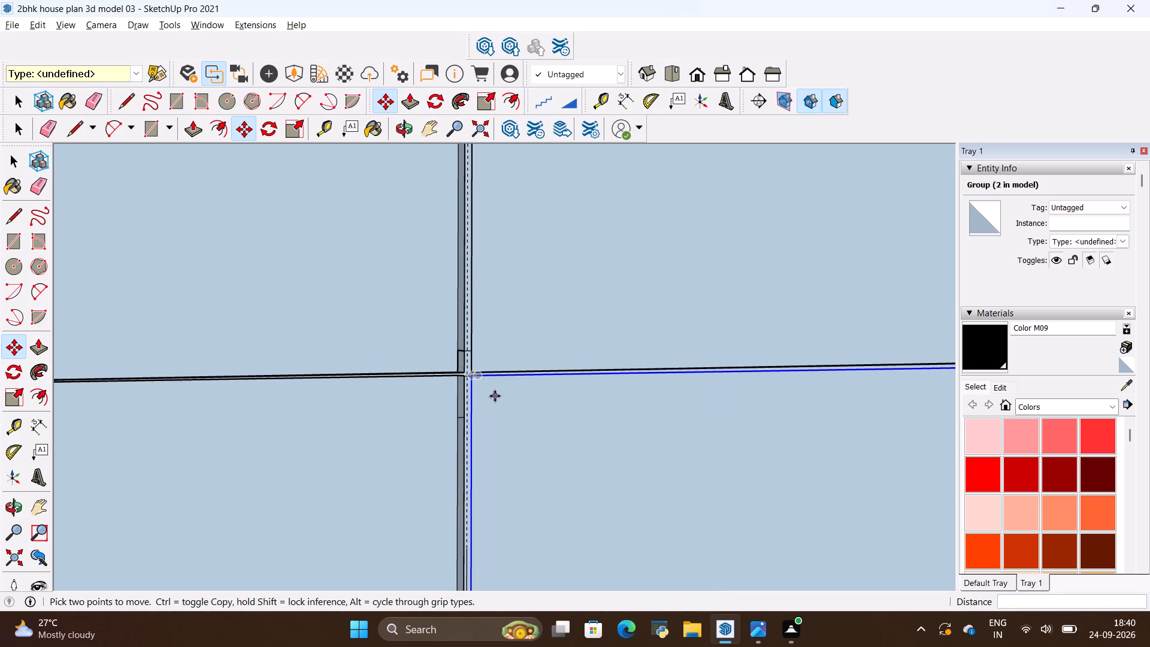
pyautogui.scroll(-10, 495, 396)
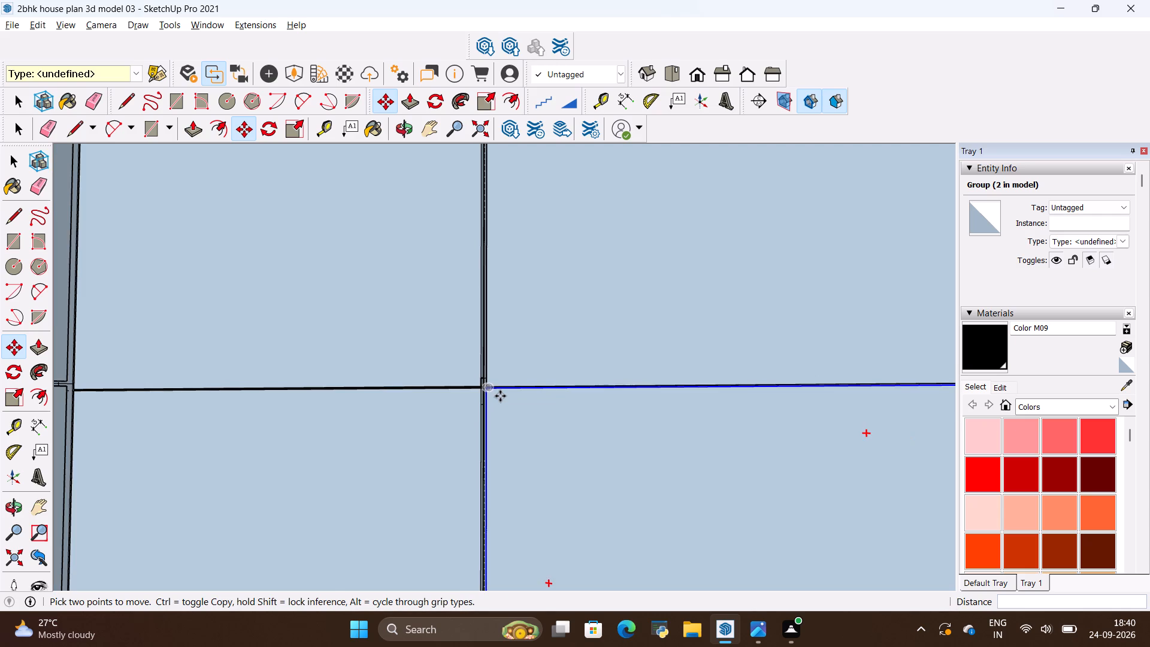
pyautogui.scroll(-16, 505, 395)
pyautogui.scroll(3, 680, 402)
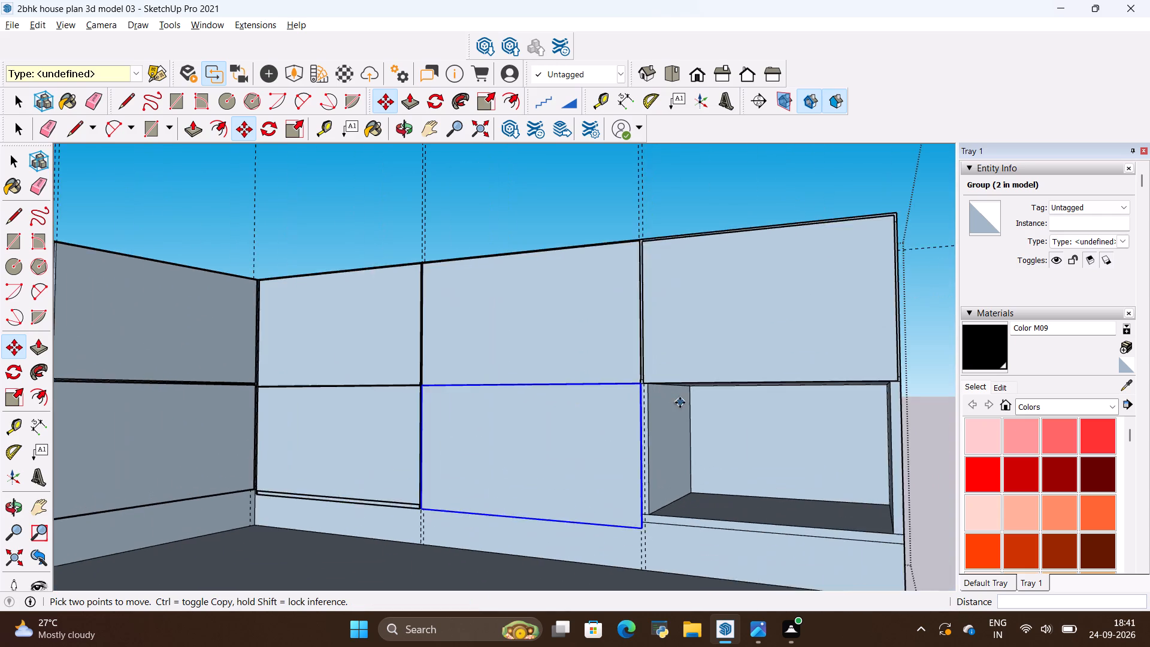
pyautogui.scroll(16, 680, 403)
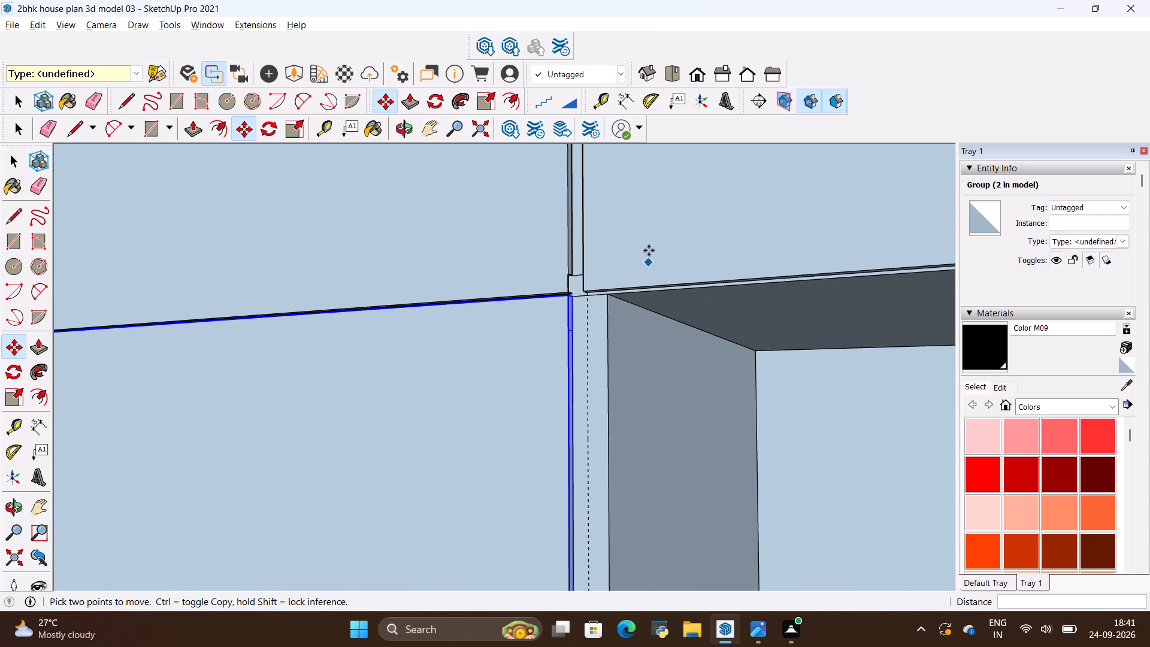
pyautogui.click(649, 248)
pyautogui.press('Escape')
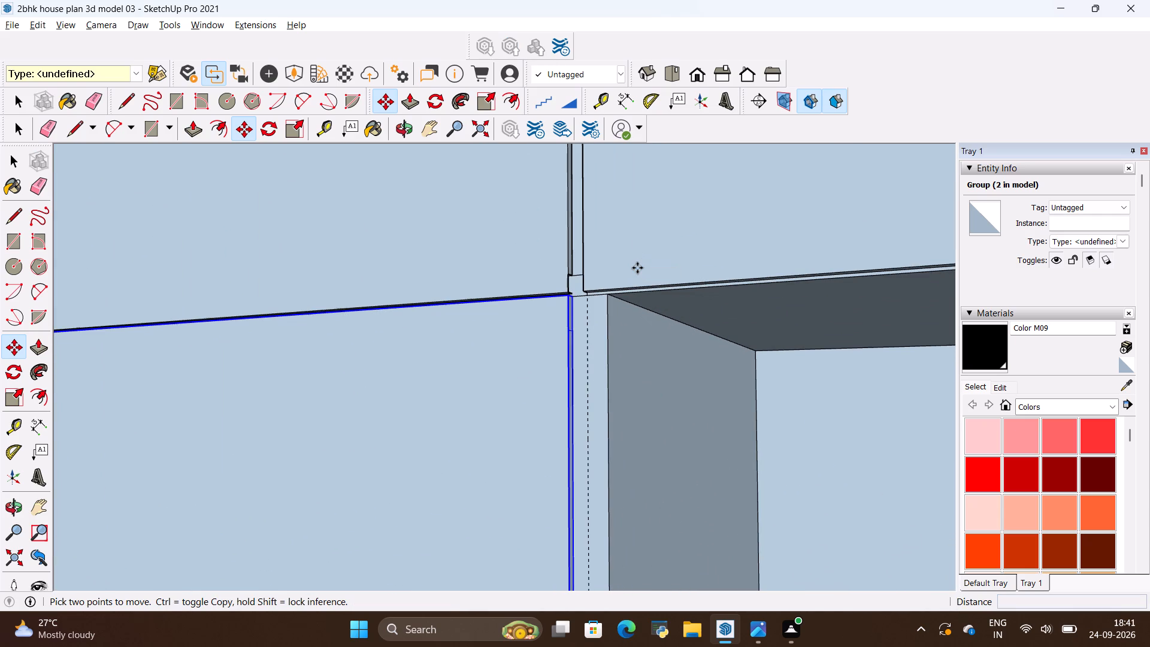
pyautogui.press('space')
pyautogui.click(630, 267)
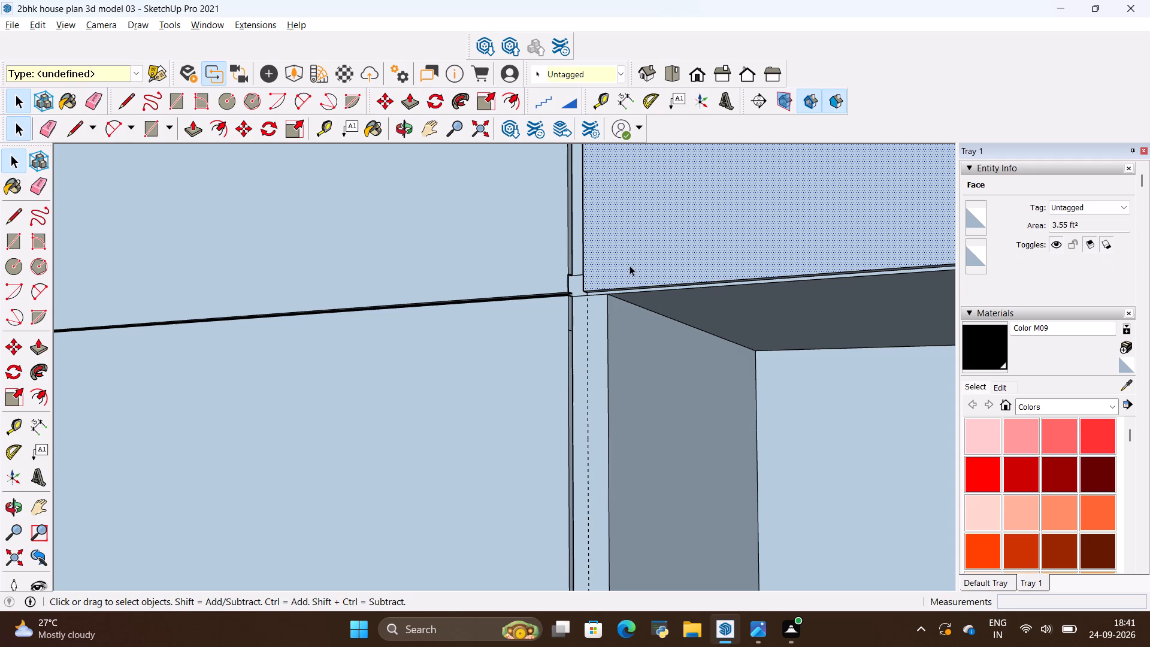
pyautogui.click(615, 264)
pyautogui.press('space')
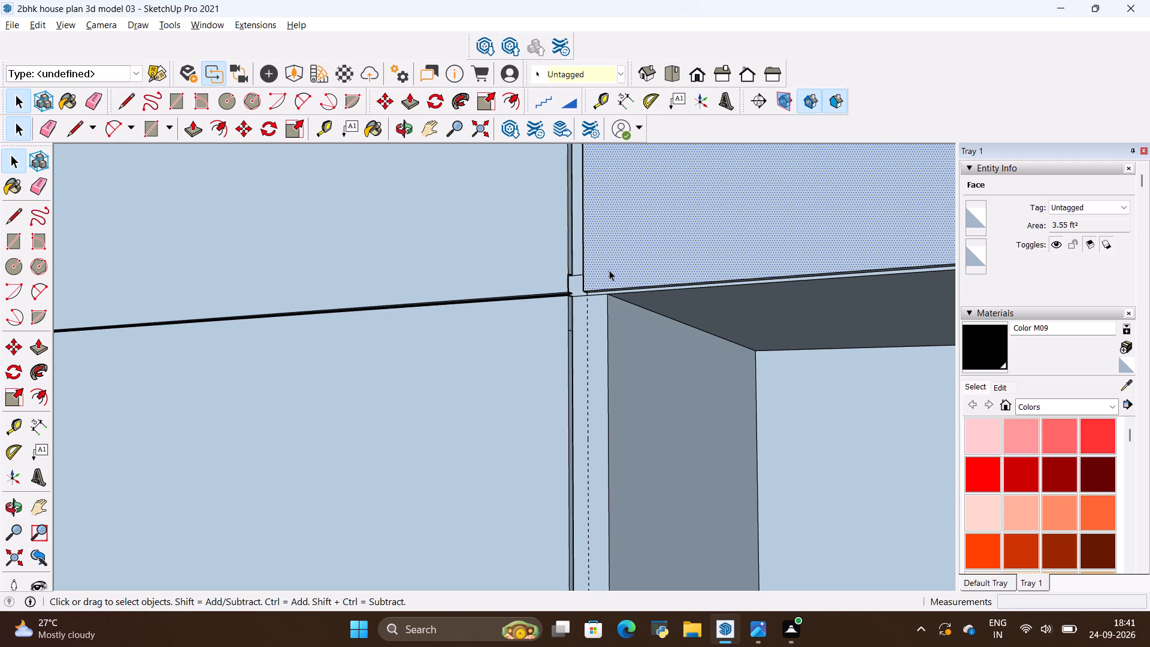
pyautogui.doubleClick(609, 270)
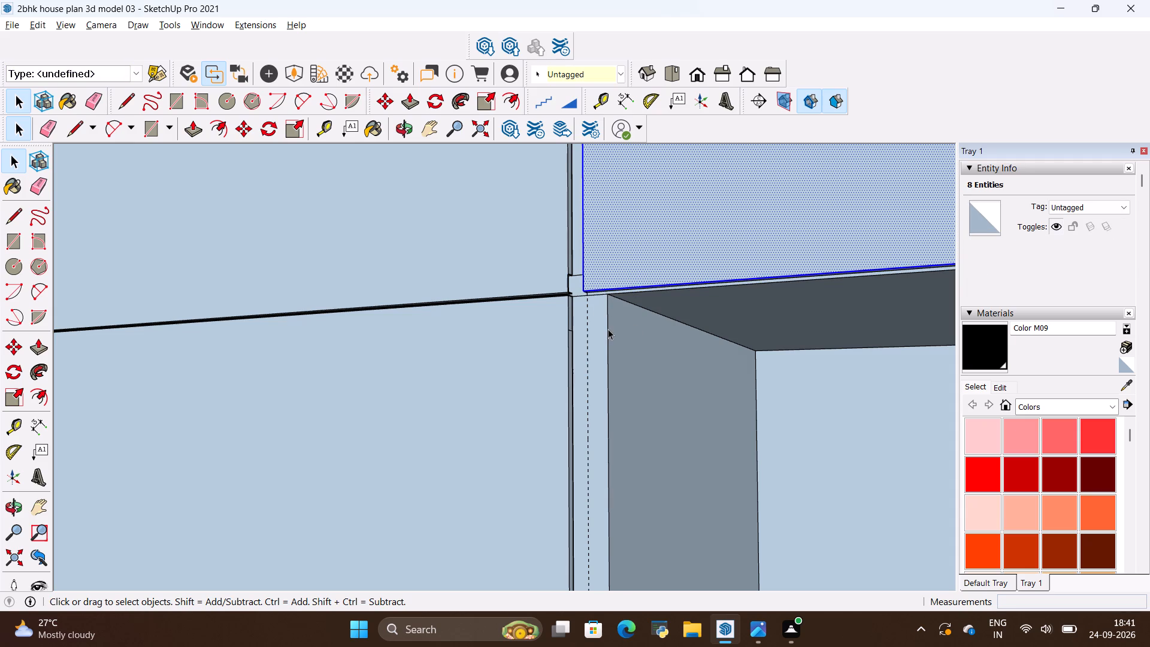
pyautogui.moveTo(608, 329); pyautogui.dragTo(674, 540, button='middle')
pyautogui.scroll(-11, 606, 436)
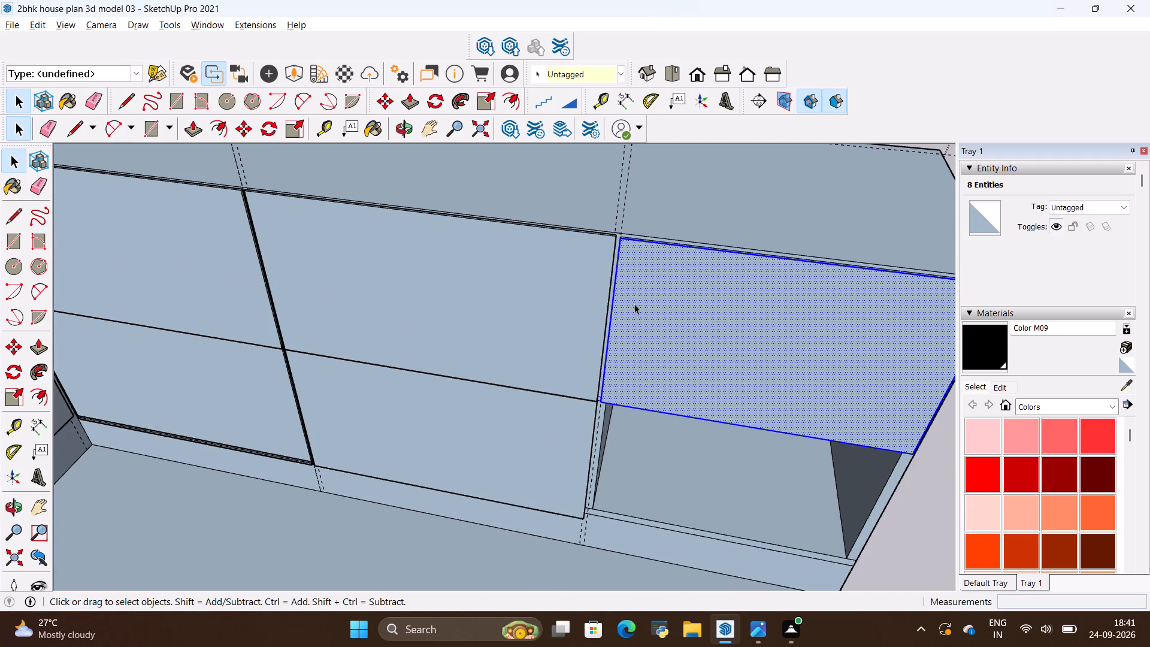
pyautogui.scroll(16, 649, 253)
pyautogui.moveTo(658, 264); pyautogui.dragTo(656, 288, button='middle')
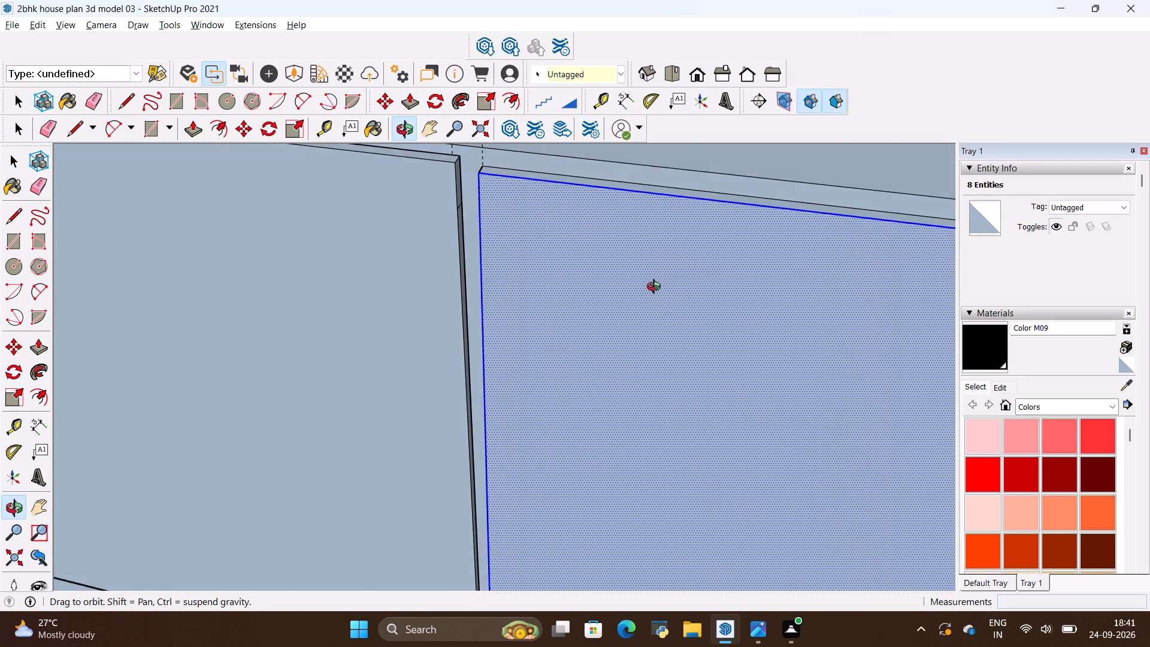
pyautogui.moveTo(656, 288); pyautogui.dragTo(631, 410, button='middle')
pyautogui.scroll(7, 660, 235)
pyautogui.keyDown('ctrl'); pyautogui.click(671, 218); pyautogui.keyUp('ctrl')
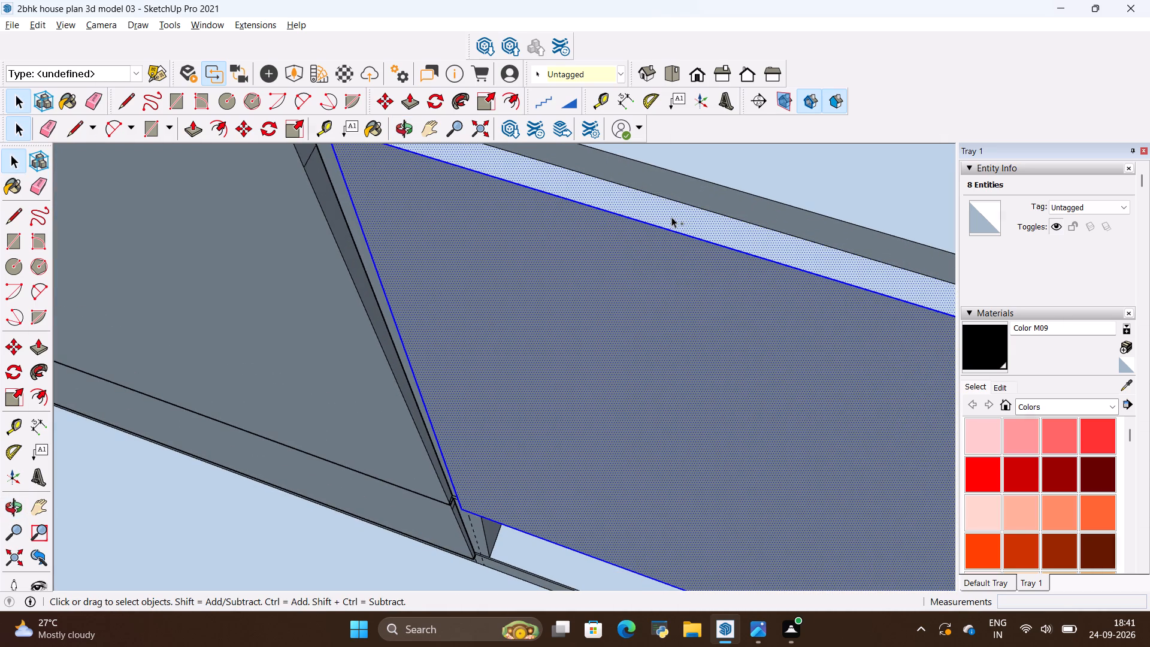
pyautogui.keyDown('ctrl'); pyautogui.click(671, 217); pyautogui.keyUp('ctrl')
pyautogui.keyDown('ctrl'); pyautogui.click(671, 217); pyautogui.keyUp('ctrl')
pyautogui.keyDown('ctrl'); pyautogui.scroll(-5, 672, 217); pyautogui.keyUp('ctrl')
pyautogui.keyDown('ctrl'); pyautogui.moveTo(555, 232); pyautogui.dragTo(624, 278, button='middle'); pyautogui.keyUp('ctrl')
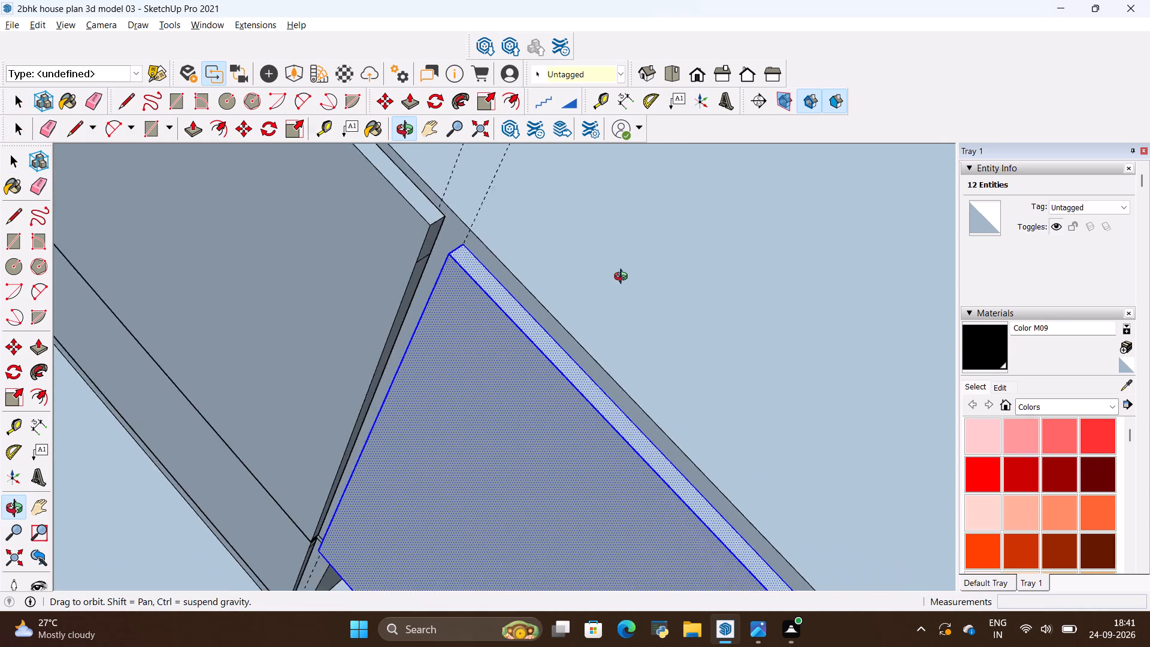
pyautogui.keyDown('ctrl'); pyautogui.moveTo(624, 278); pyautogui.dragTo(416, 265, button='middle'); pyautogui.keyUp('ctrl')
pyautogui.keyDown('ctrl'); pyautogui.moveTo(558, 418); pyautogui.dragTo(548, 316, button='middle'); pyautogui.keyUp('ctrl')
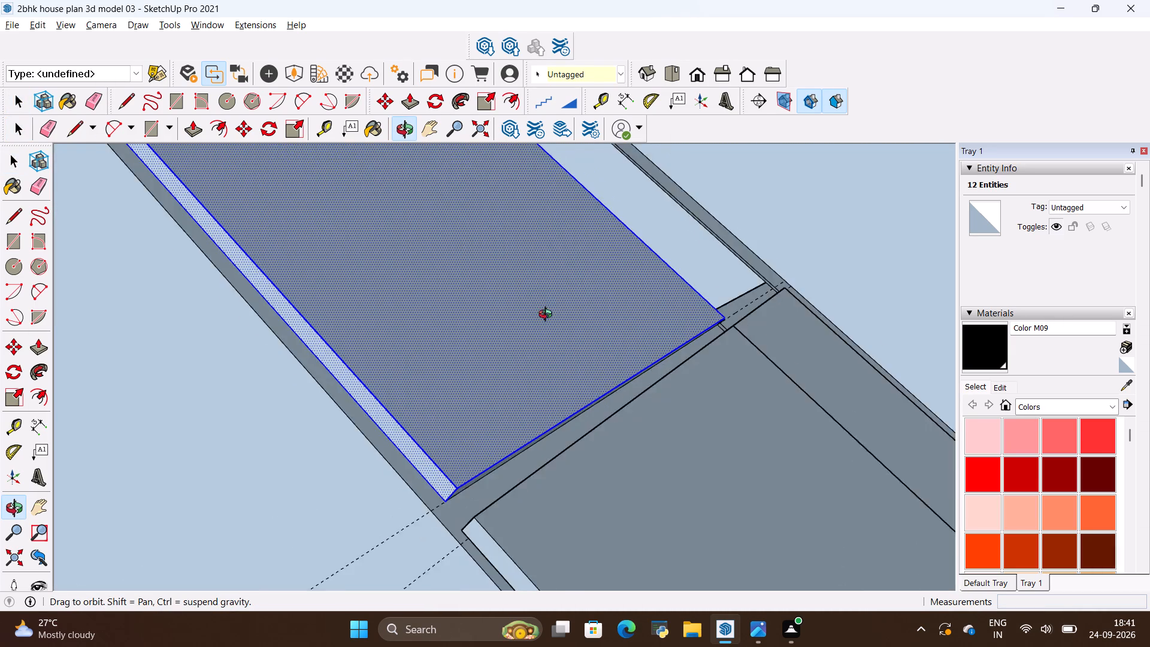
pyautogui.keyDown('ctrl'); pyautogui.moveTo(548, 316); pyautogui.dragTo(421, 461, button='middle'); pyautogui.keyUp('ctrl')
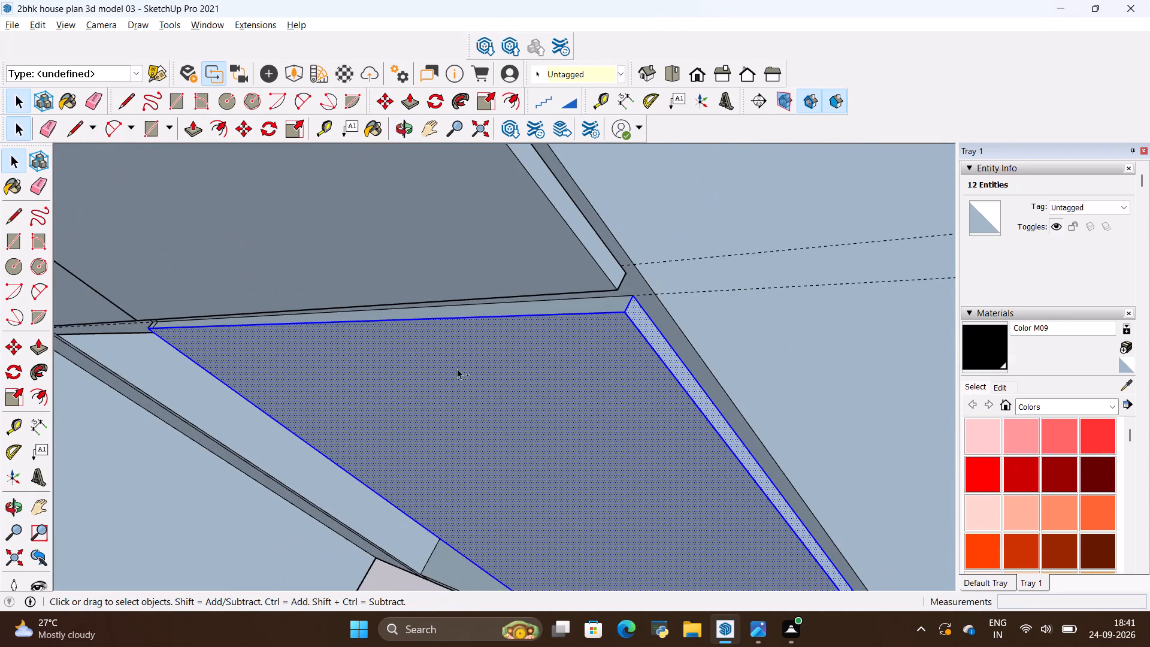
pyautogui.keyDown('ctrl'); pyautogui.scroll(5, 573, 321); pyautogui.keyUp('ctrl')
pyautogui.keyDown('ctrl'); pyautogui.doubleClick(624, 302); pyautogui.keyUp('ctrl')
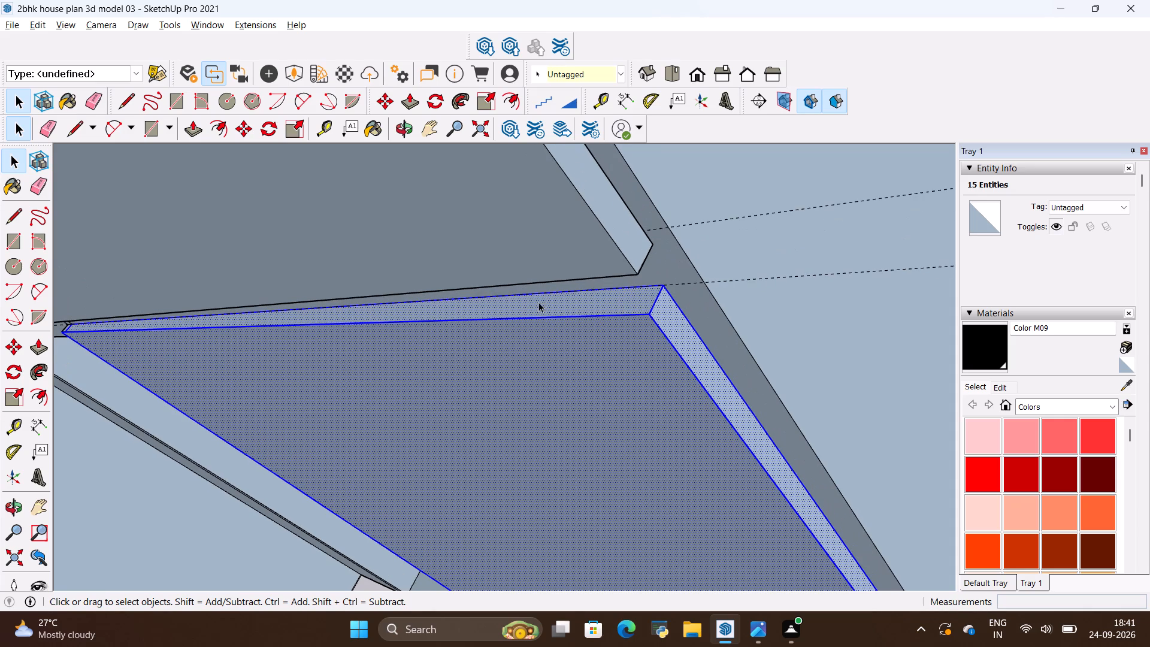
pyautogui.scroll(-10, 428, 302)
pyautogui.scroll(-5, 552, 359)
pyautogui.scroll(-5, 585, 442)
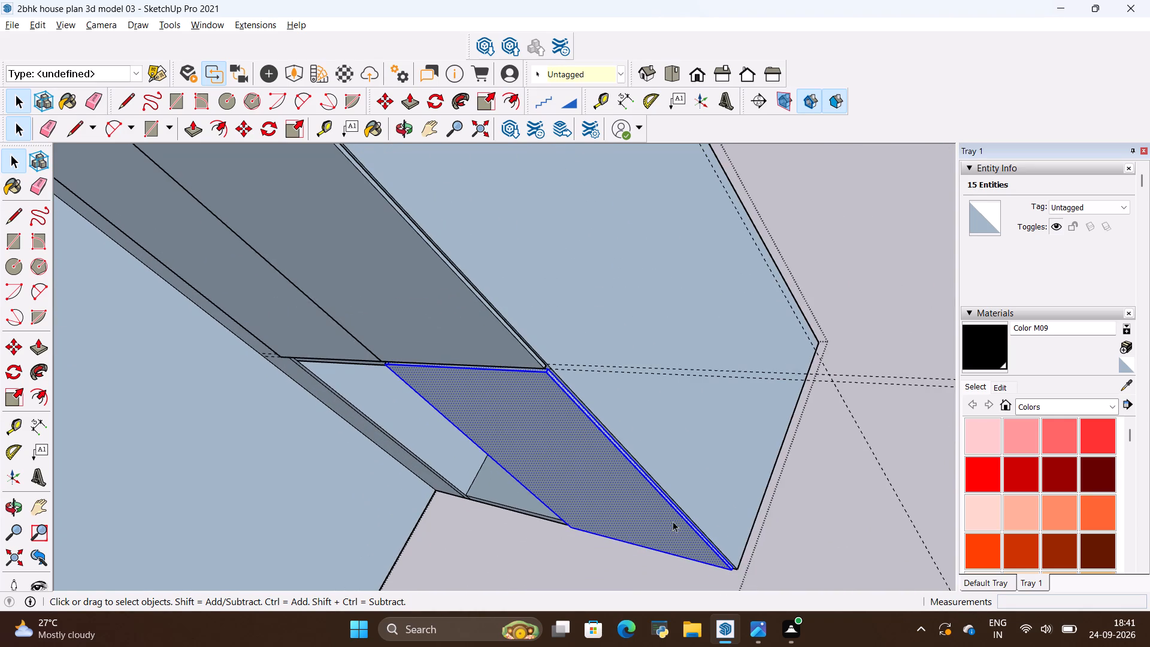
pyautogui.moveTo(673, 521); pyautogui.dragTo(809, 359, button='middle')
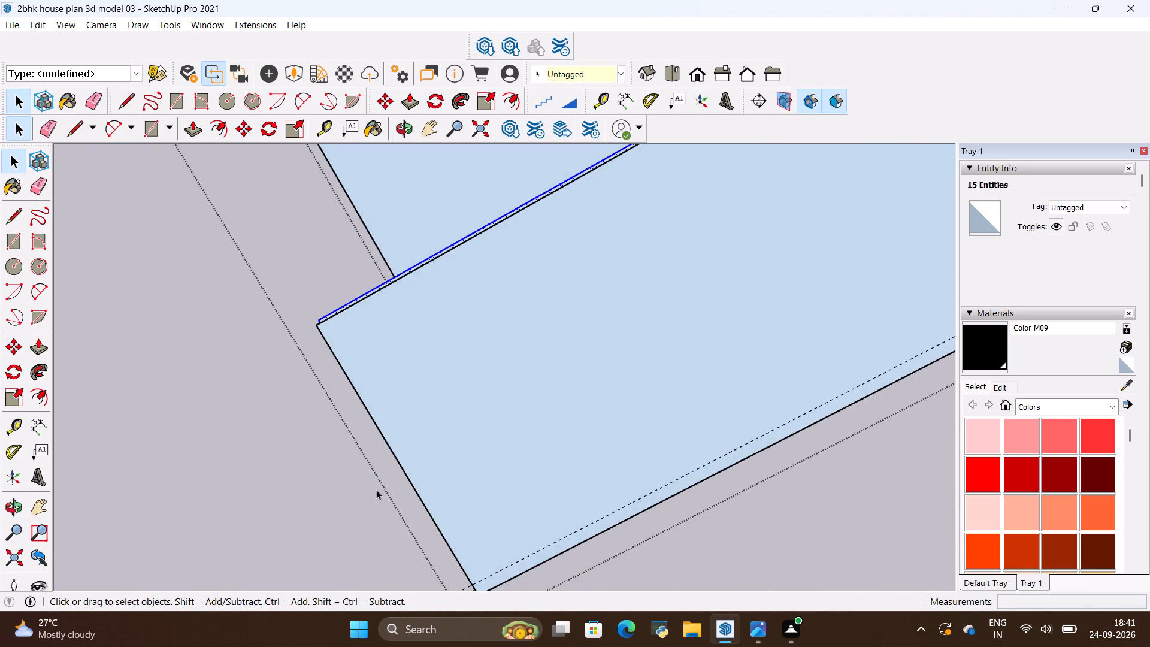
pyautogui.moveTo(376, 489); pyautogui.dragTo(747, 521, button='middle')
pyautogui.moveTo(320, 467); pyautogui.dragTo(426, 543, button='middle')
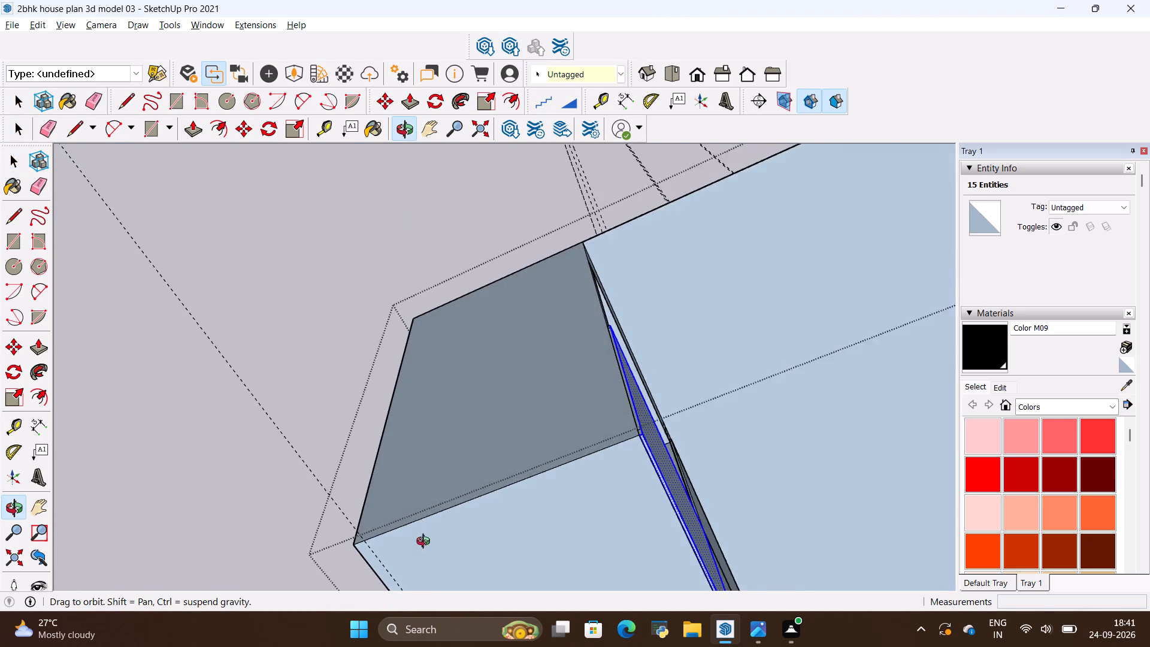
pyautogui.moveTo(426, 543); pyautogui.dragTo(452, 553, button='middle')
pyautogui.scroll(14, 653, 458)
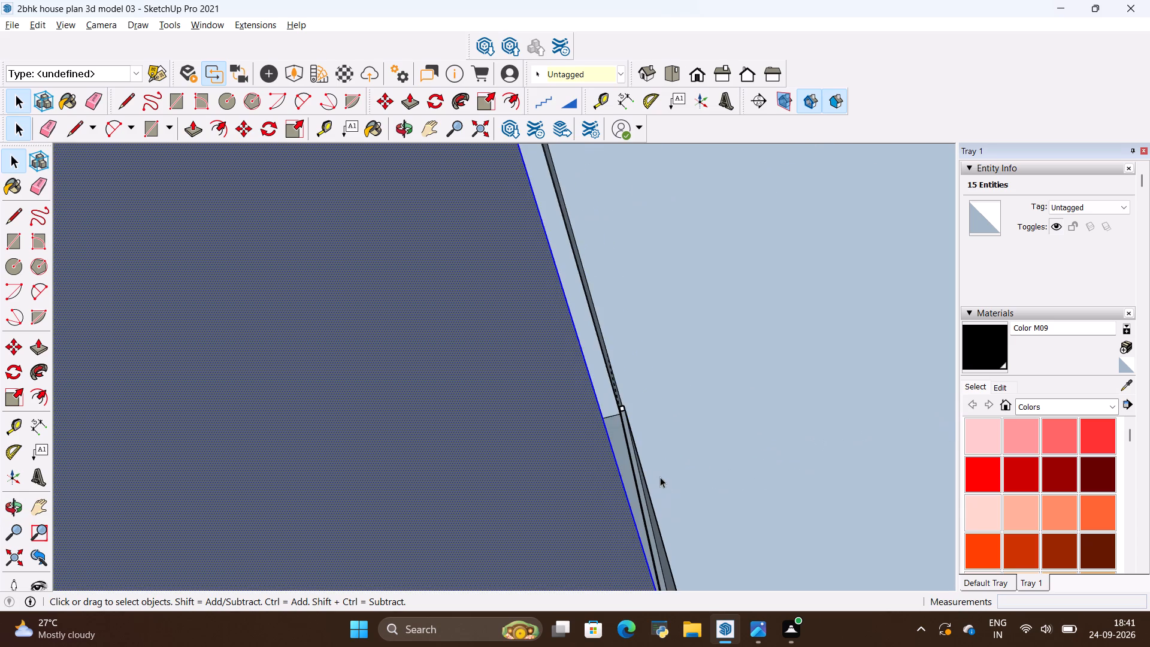
pyautogui.scroll(-3, 655, 469)
pyautogui.scroll(3, 588, 459)
pyautogui.scroll(-4, 591, 432)
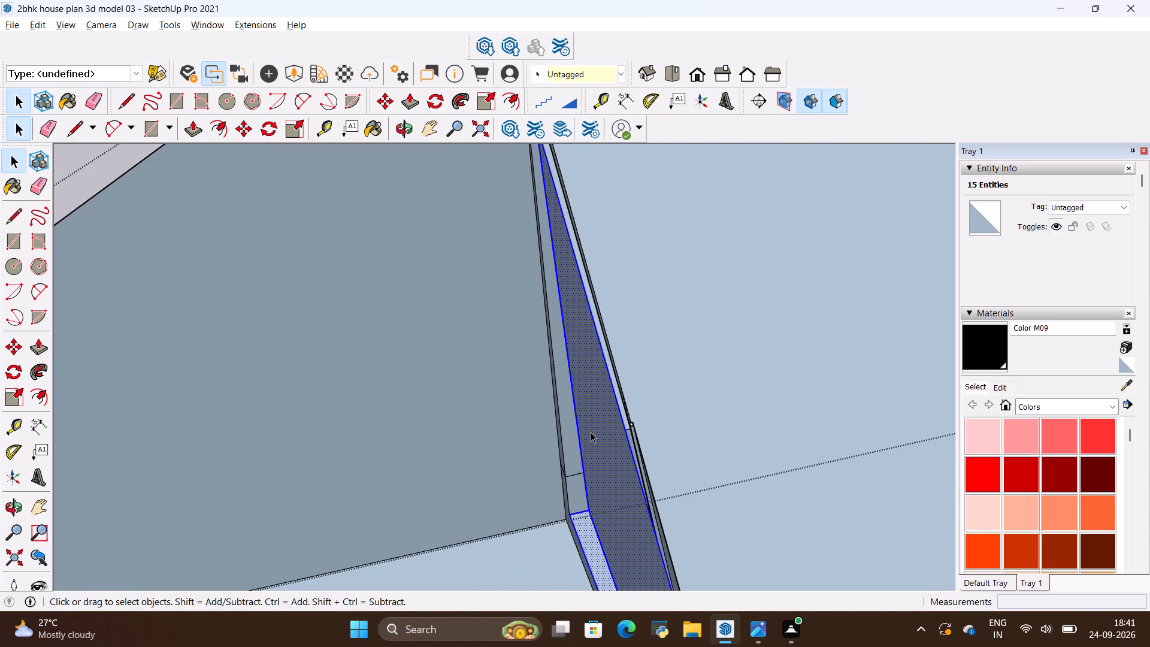
pyautogui.scroll(-9, 591, 432)
pyautogui.moveTo(561, 374); pyautogui.dragTo(592, 421, button='middle')
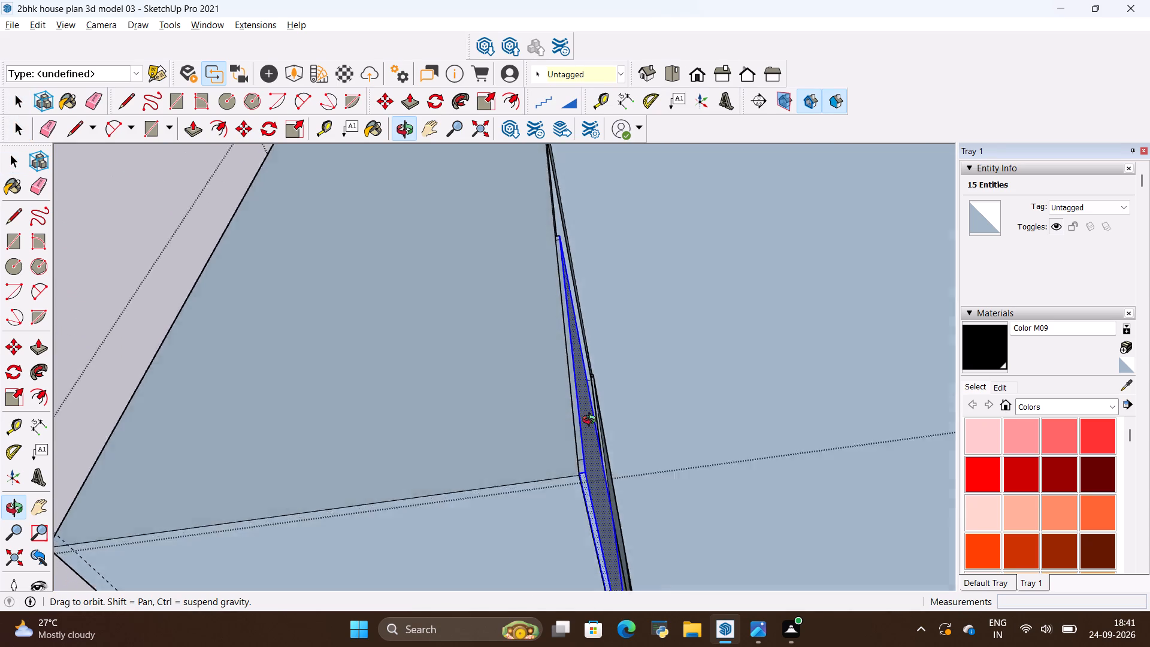
pyautogui.moveTo(592, 421); pyautogui.dragTo(610, 466, button='middle')
pyautogui.scroll(4, 507, 440)
pyautogui.scroll(-2, 619, 468)
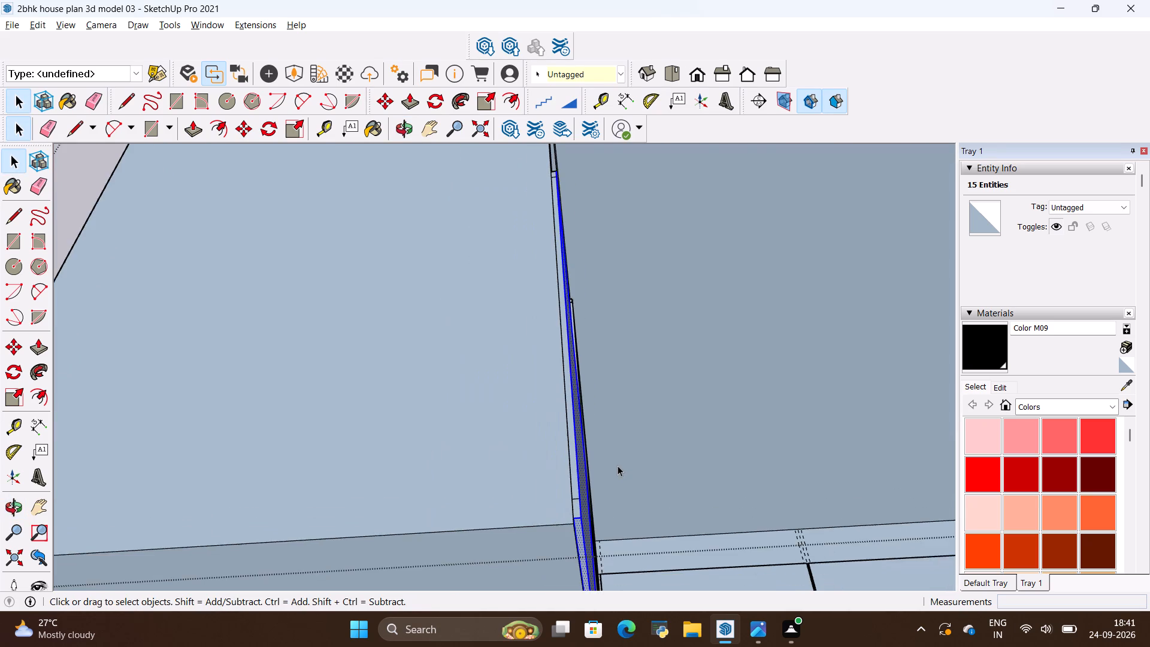
pyautogui.scroll(12, 548, 473)
pyautogui.keyDown('ctrl'); pyautogui.doubleClick(586, 480); pyautogui.keyUp('ctrl')
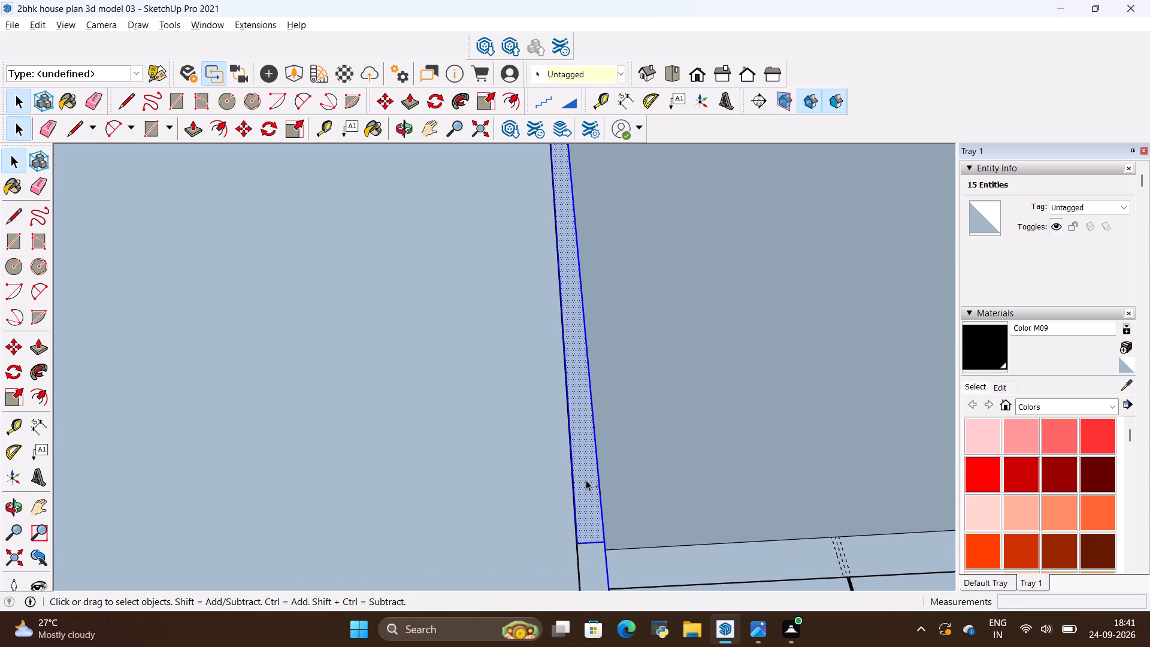
pyautogui.keyDown('ctrl'); pyautogui.doubleClick(595, 567); pyautogui.keyUp('ctrl')
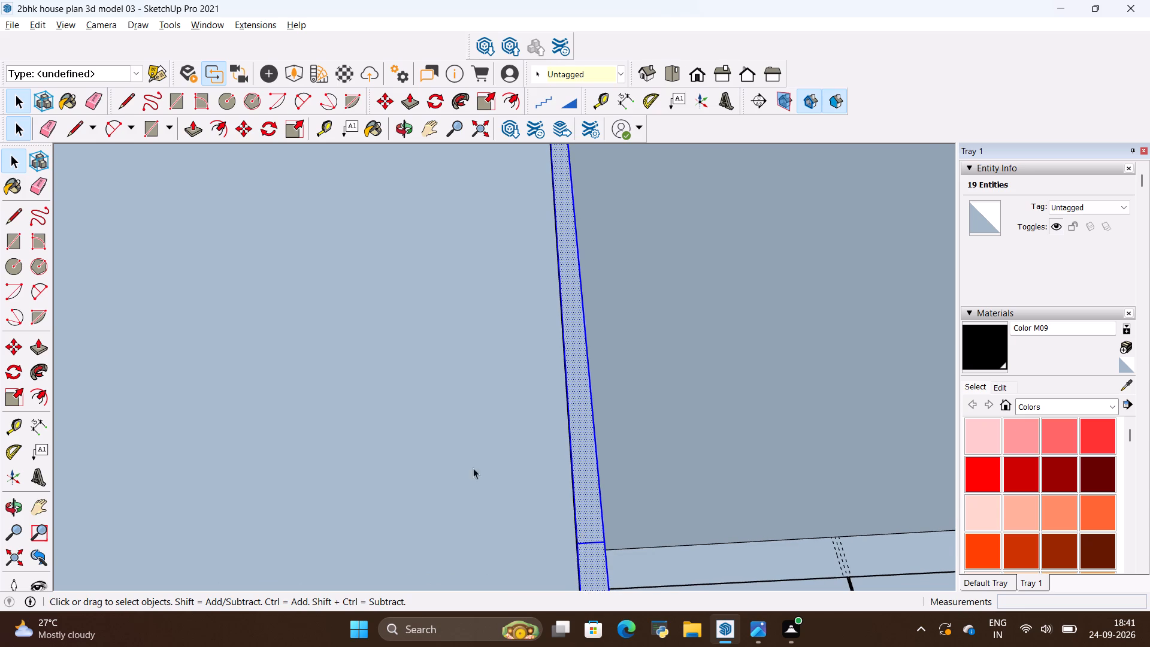
pyautogui.scroll(-12, 418, 457)
pyautogui.scroll(-13, 532, 471)
pyautogui.moveTo(549, 558); pyautogui.dragTo(546, 558, button='middle')
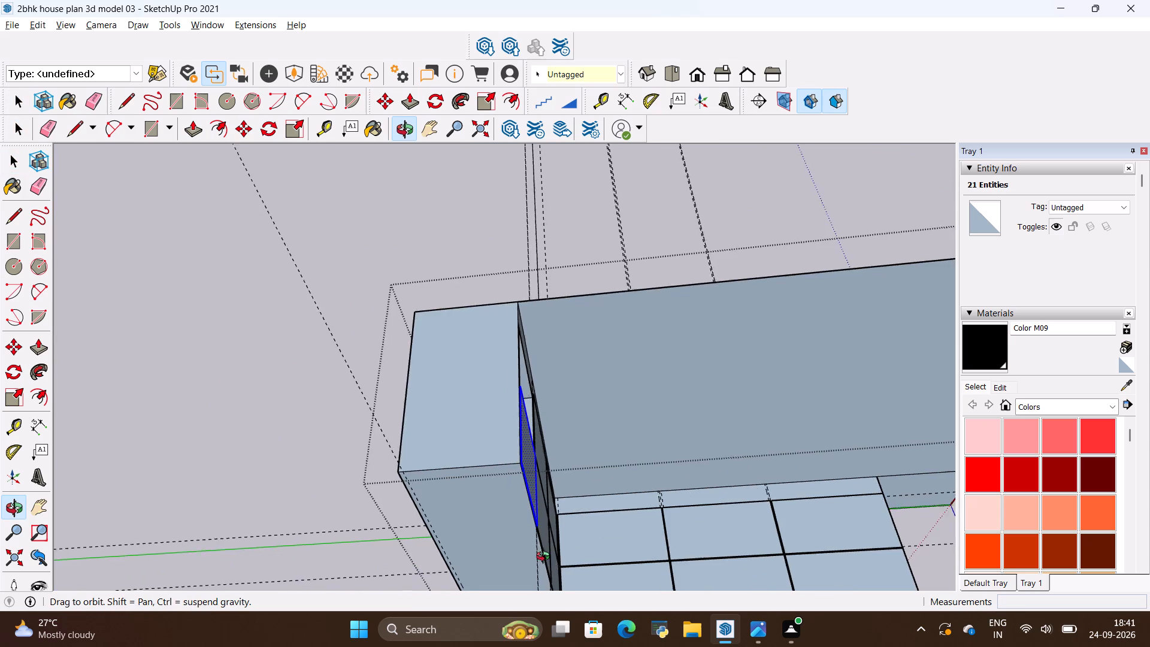
pyautogui.moveTo(546, 558); pyautogui.dragTo(411, 391, button='middle')
pyautogui.moveTo(650, 503); pyautogui.dragTo(558, 529, button='middle')
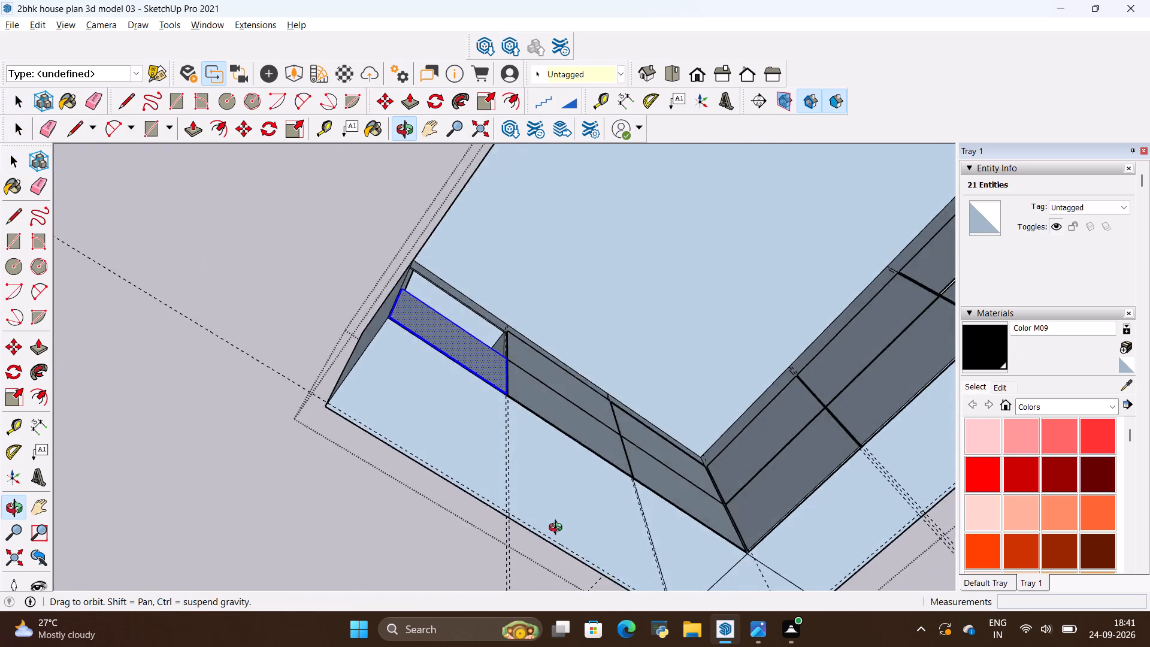
pyautogui.moveTo(558, 529); pyautogui.dragTo(181, 482, button='middle')
pyautogui.moveTo(189, 485); pyautogui.dragTo(651, 457, button='middle')
pyautogui.scroll(-12, 503, 381)
pyautogui.moveTo(676, 509); pyautogui.dragTo(401, 379, button='middle')
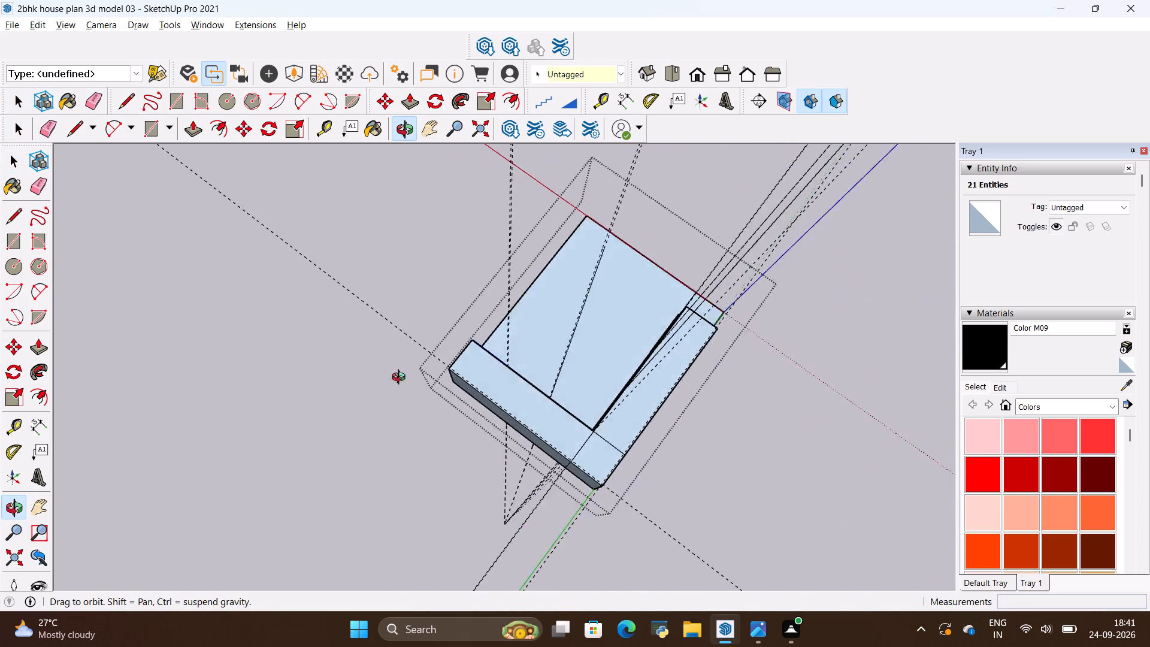
pyautogui.moveTo(401, 379); pyautogui.dragTo(360, 290, button='middle')
pyautogui.moveTo(434, 491); pyautogui.dragTo(764, 314, button='middle')
pyautogui.moveTo(344, 455); pyautogui.dragTo(656, 455, button='middle')
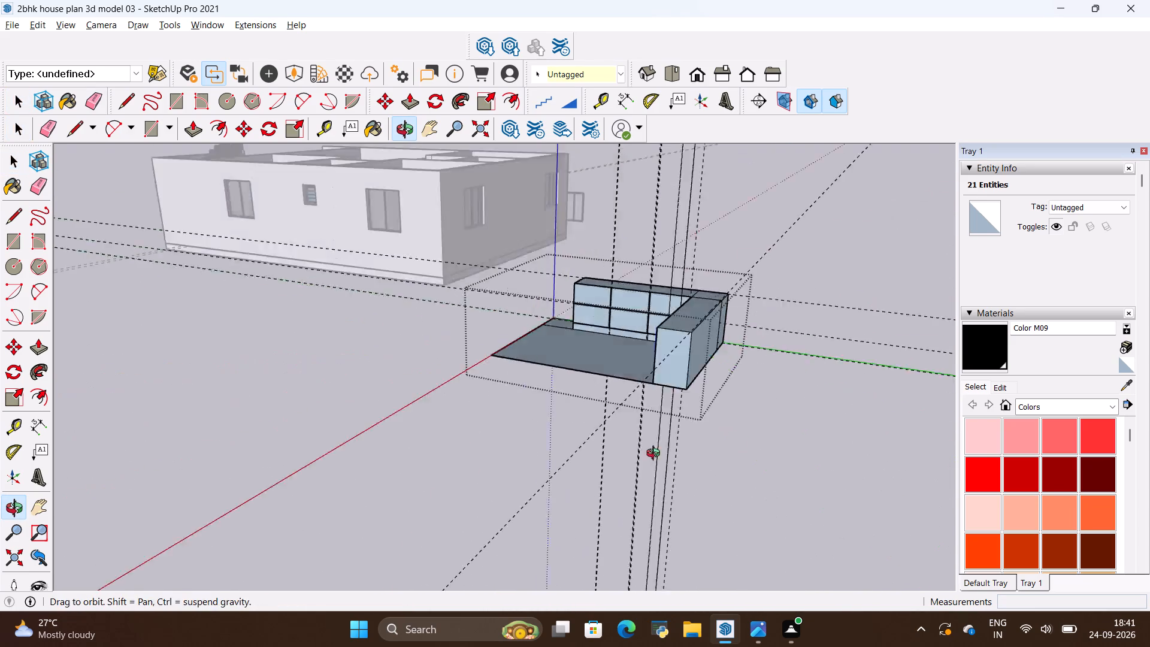
pyautogui.moveTo(656, 455); pyautogui.dragTo(756, 436, button='middle')
pyautogui.moveTo(224, 428); pyautogui.dragTo(496, 455, button='middle')
pyautogui.scroll(-4, 711, 386)
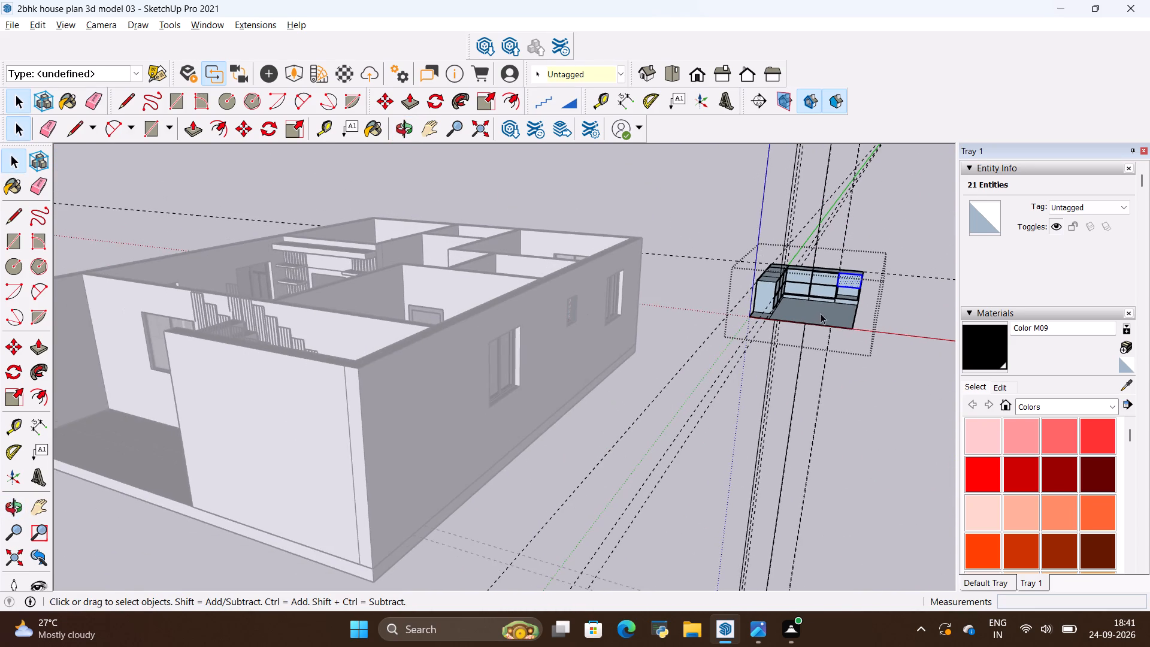
pyautogui.scroll(20, 848, 274)
pyautogui.scroll(8, 848, 274)
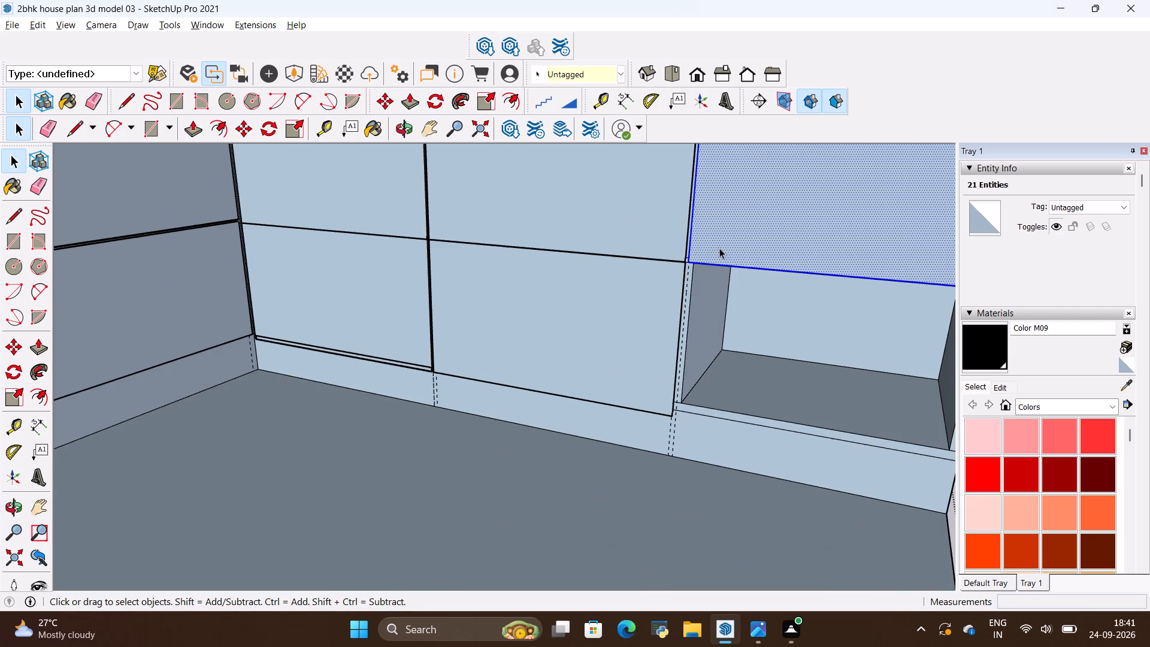
pyautogui.scroll(-6, 713, 253)
pyautogui.rightClick(747, 237)
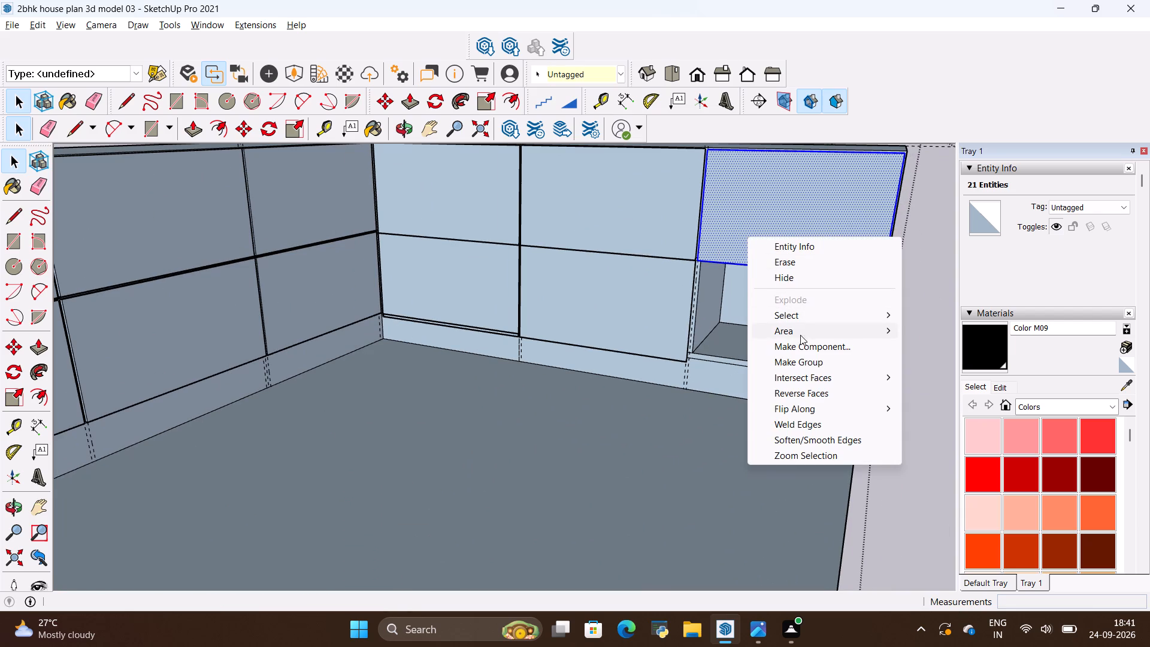
pyautogui.click(808, 362)
# Copy the outer-end upper shutter of the second cabinet run straight down about 1' 6 1/4" over the open compartment below it.
pyautogui.scroll(-6, 792, 395)
pyautogui.scroll(9, 768, 230)
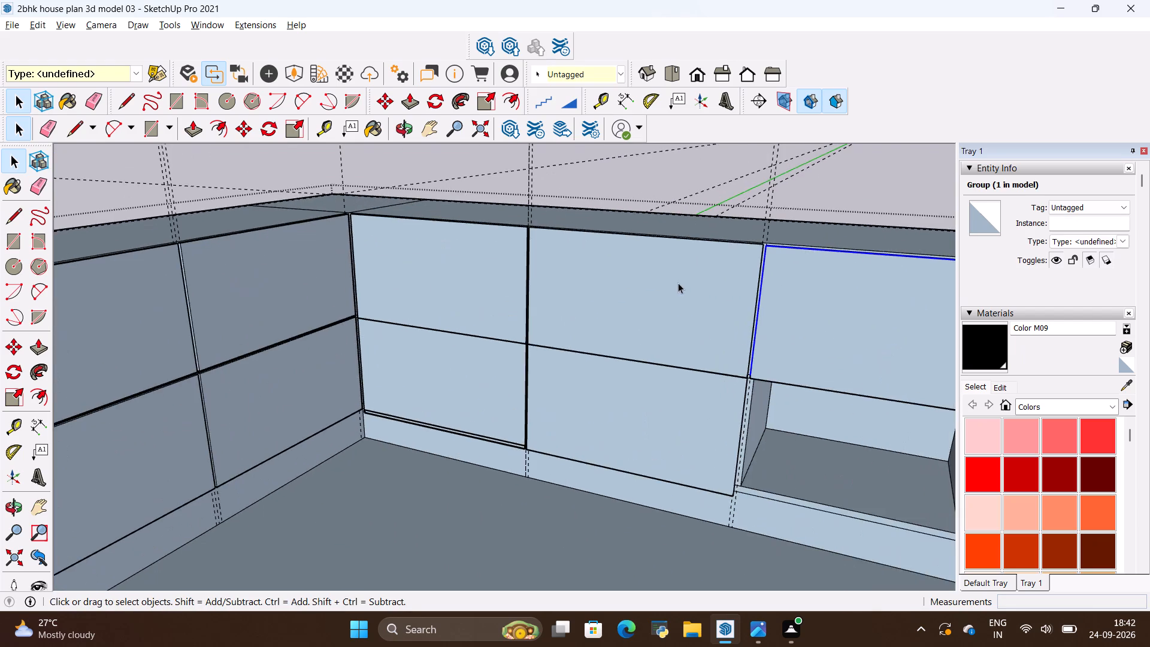
pyautogui.scroll(11, 761, 257)
pyautogui.moveTo(791, 260); pyautogui.dragTo(824, 416, button='middle')
pyautogui.scroll(1, 719, 200)
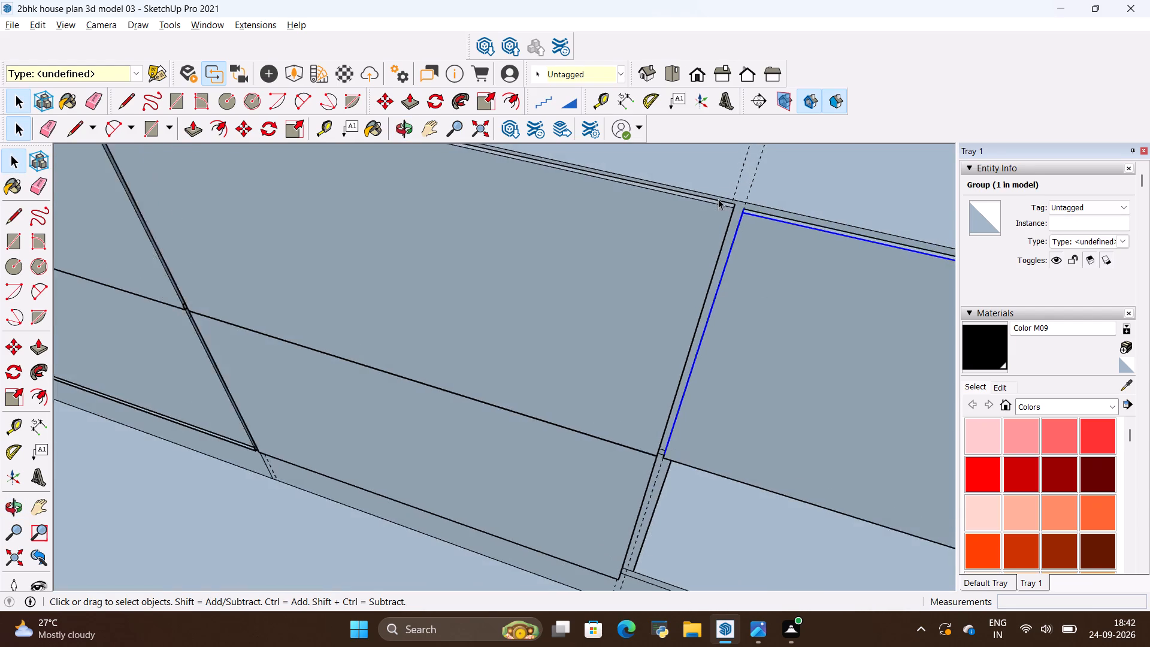
pyautogui.scroll(11, 718, 199)
pyautogui.scroll(4, 769, 211)
pyautogui.press('m')
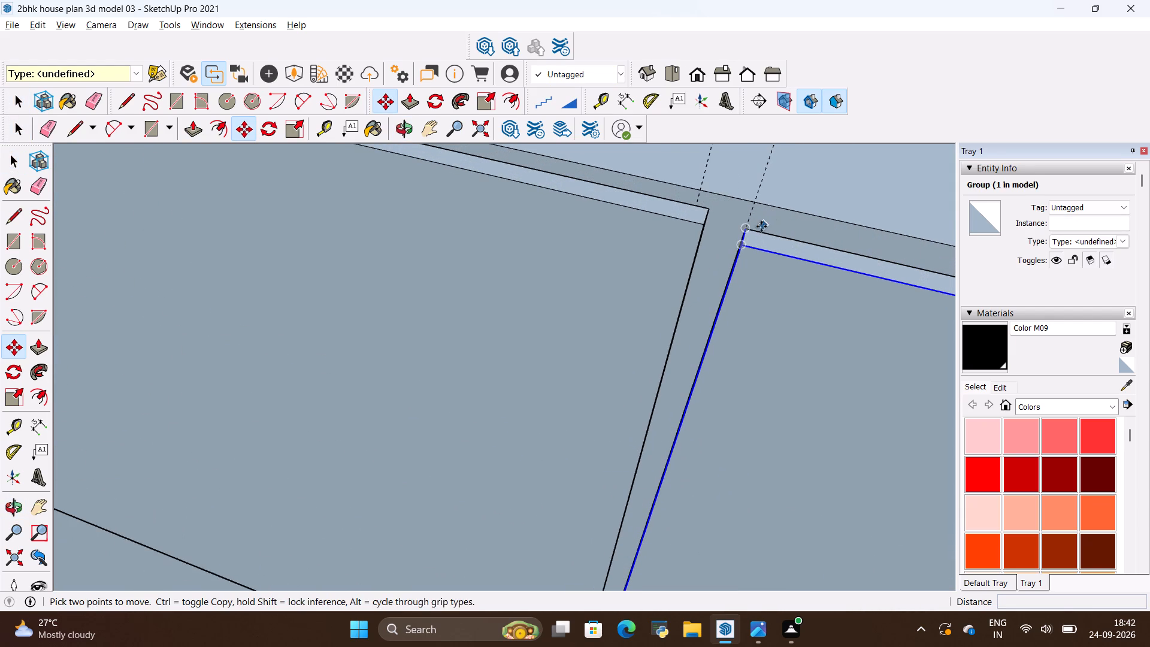
pyautogui.keyDown('ctrl'); pyautogui.click(746, 229); pyautogui.keyUp('ctrl')
pyautogui.scroll(-13, 606, 344)
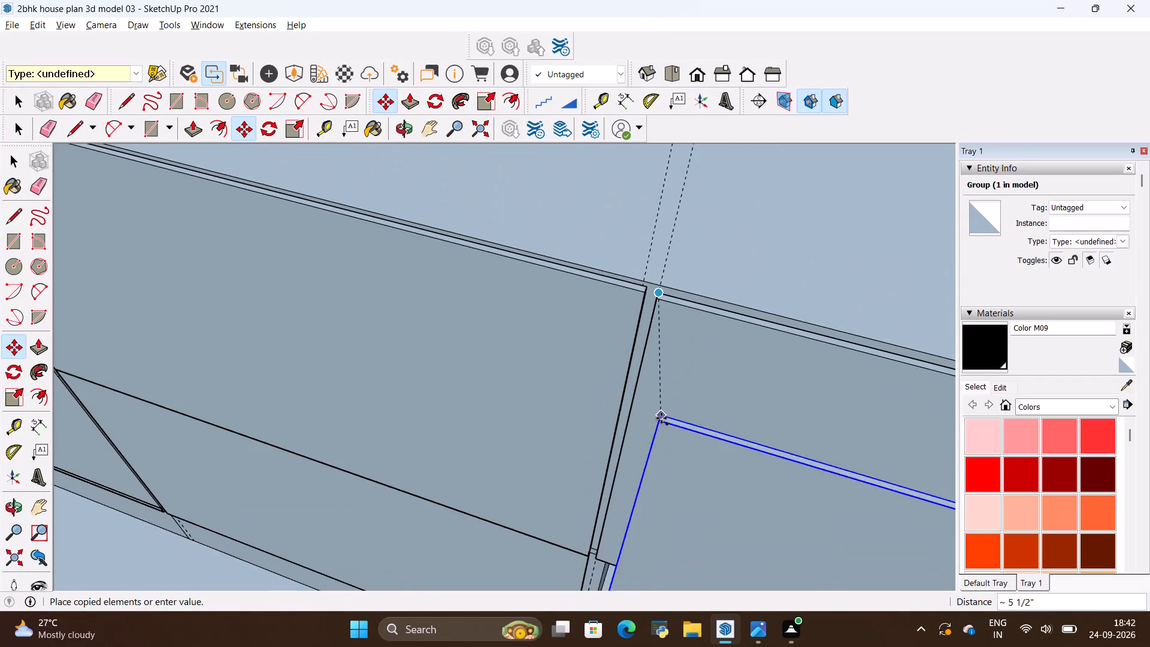
pyautogui.moveTo(663, 467); pyautogui.dragTo(680, 306, button='middle')
pyautogui.scroll(-11, 660, 306)
pyautogui.scroll(4, 683, 445)
pyautogui.scroll(20, 601, 478)
pyautogui.scroll(6, 601, 478)
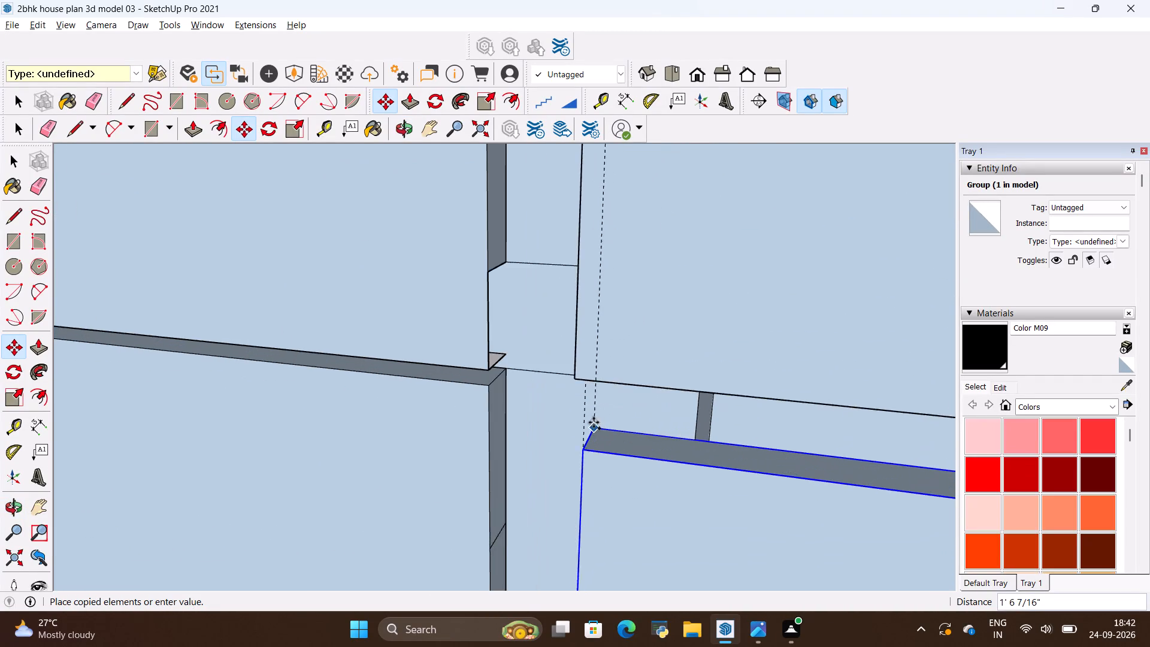
pyautogui.scroll(11, 594, 422)
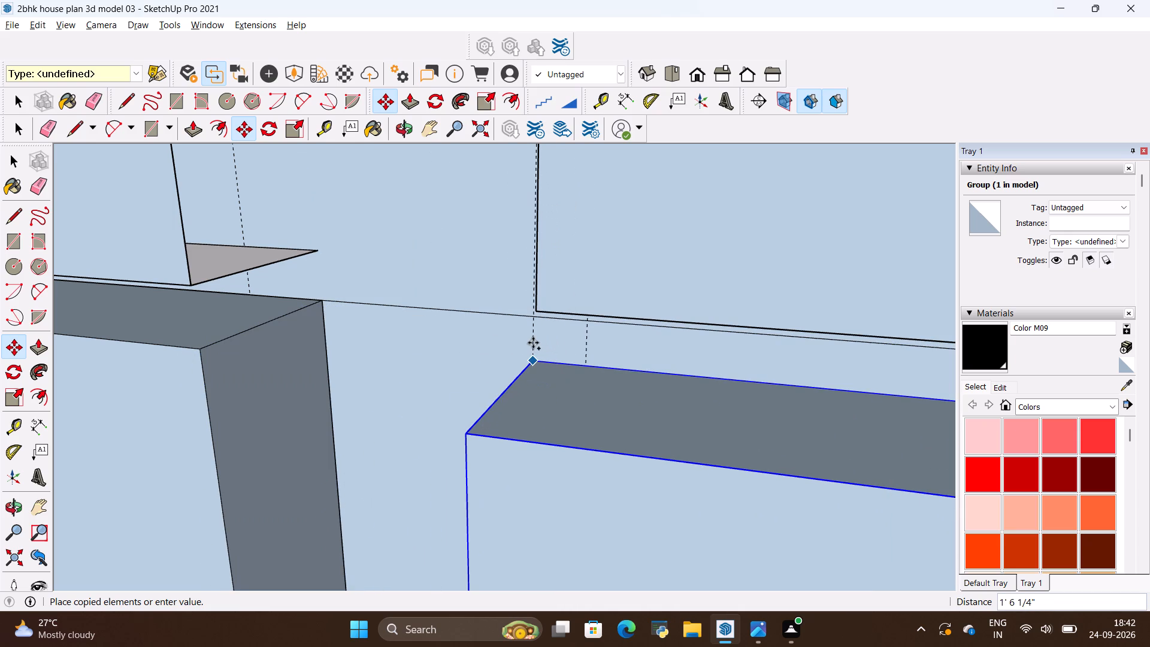
pyautogui.moveTo(538, 344); pyautogui.dragTo(643, 347, button='middle')
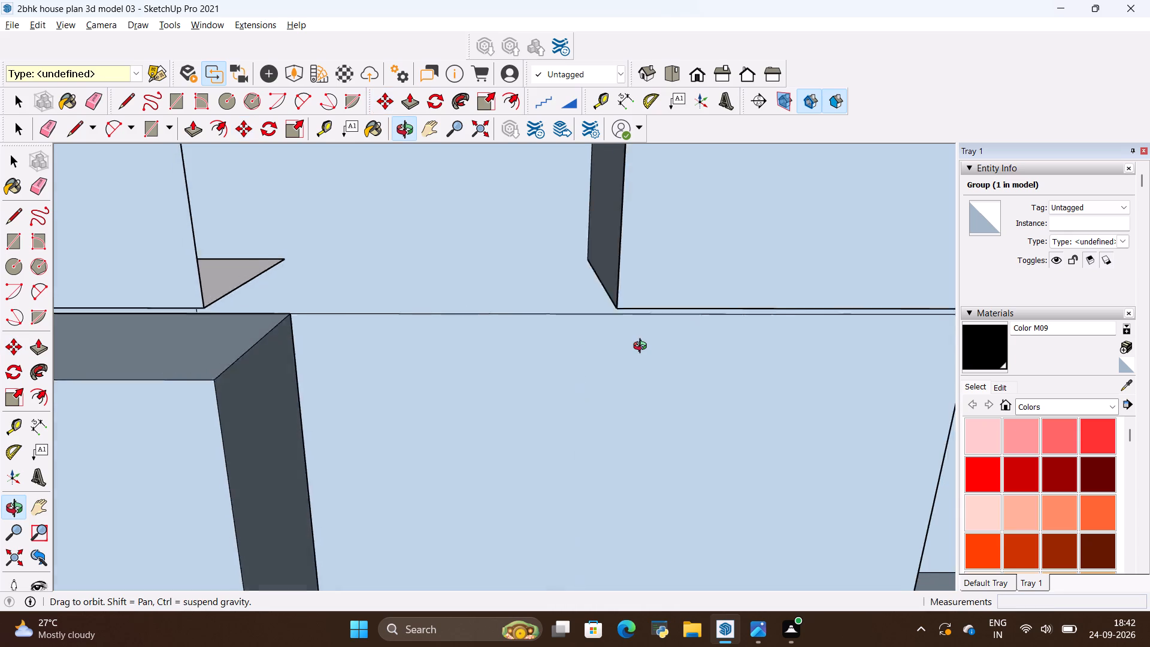
pyautogui.moveTo(643, 347); pyautogui.dragTo(584, 252, button='middle')
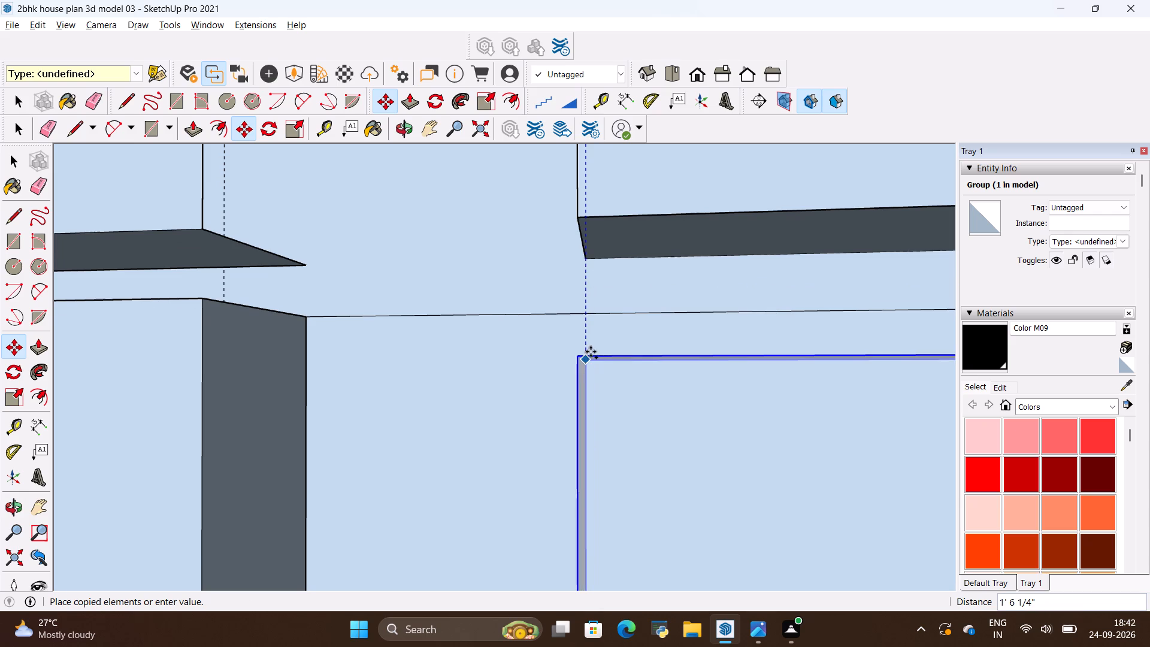
pyautogui.click(587, 349)
# Move the lower outer-end shutters' top inner corner up to the horizontal compartment edge, aligned vertically with the upper shutter.
pyautogui.scroll(-5, 501, 440)
pyautogui.moveTo(511, 430); pyautogui.dragTo(537, 447, button='middle')
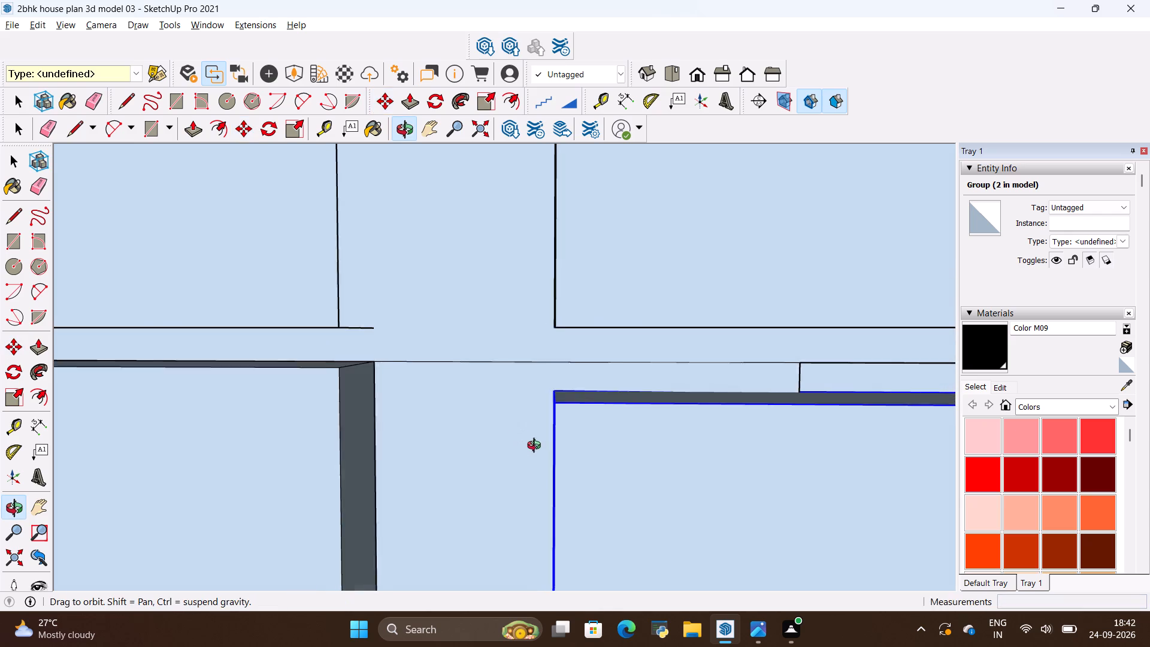
pyautogui.moveTo(537, 447); pyautogui.dragTo(543, 452, button='middle')
pyautogui.scroll(-4, 689, 400)
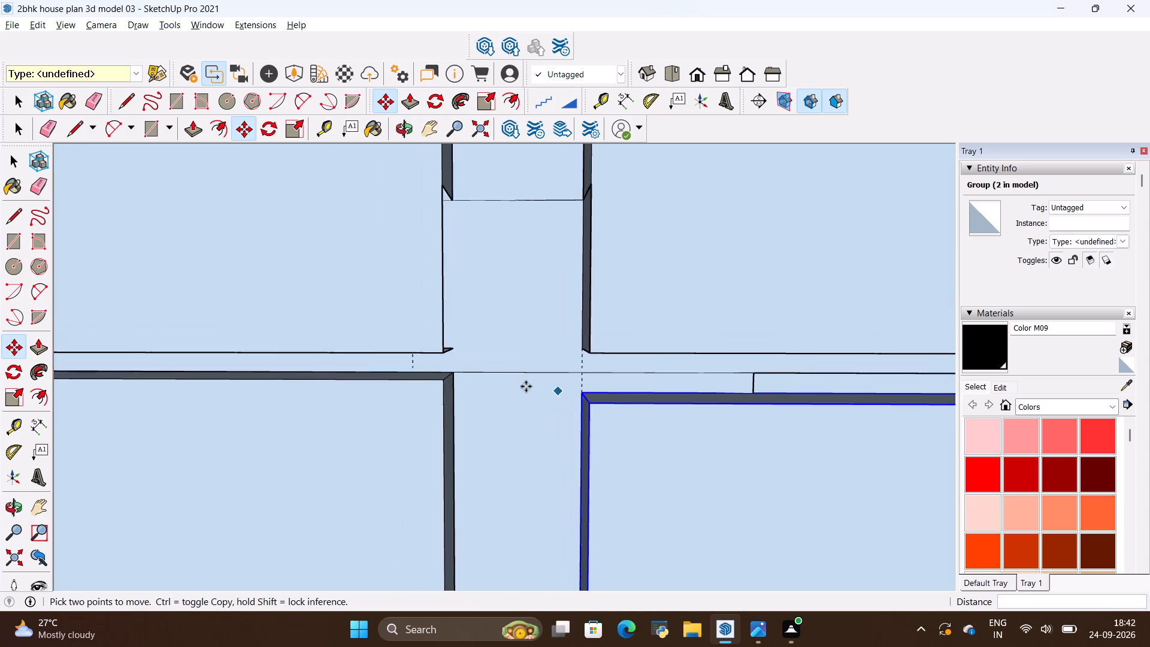
pyautogui.scroll(-12, 526, 386)
pyautogui.scroll(10, 610, 385)
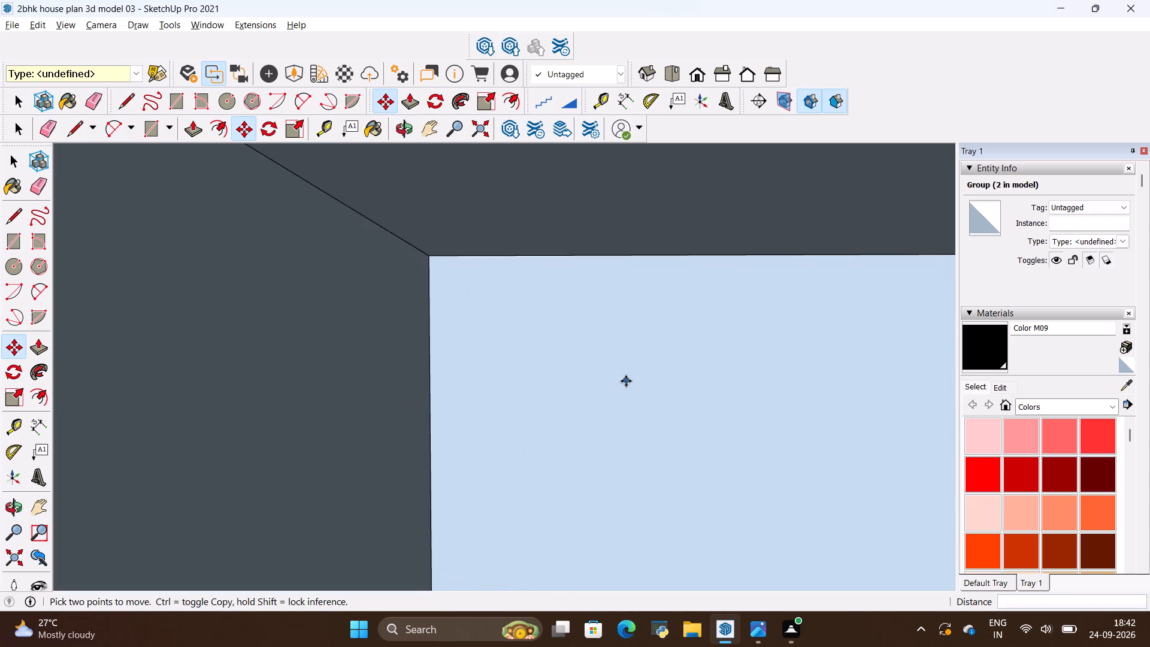
pyautogui.scroll(-16, 626, 382)
pyautogui.scroll(9, 618, 386)
pyautogui.scroll(1, 523, 394)
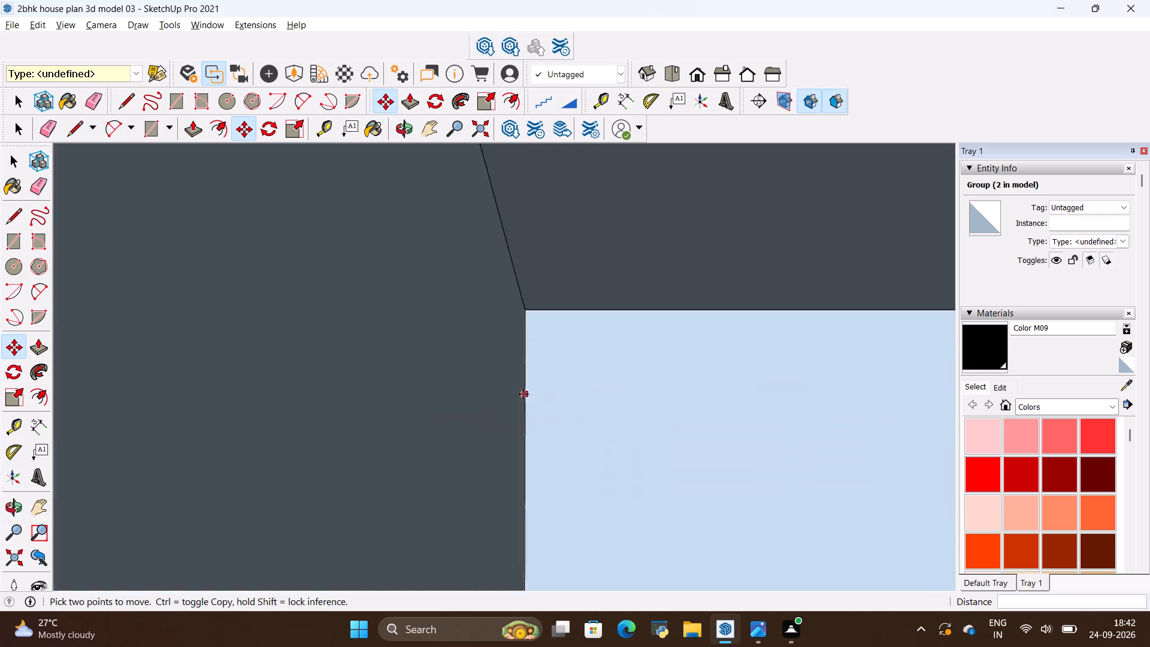
pyautogui.scroll(3, 523, 394)
pyautogui.scroll(-4, 534, 404)
pyautogui.scroll(4, 349, 428)
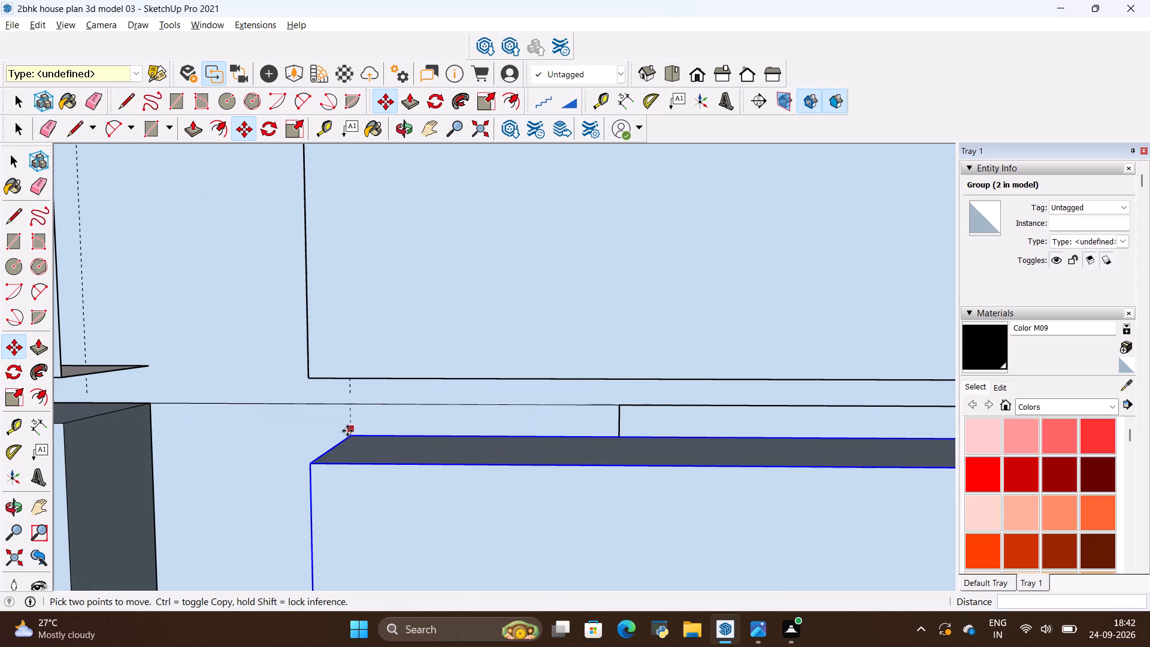
pyautogui.click(347, 439)
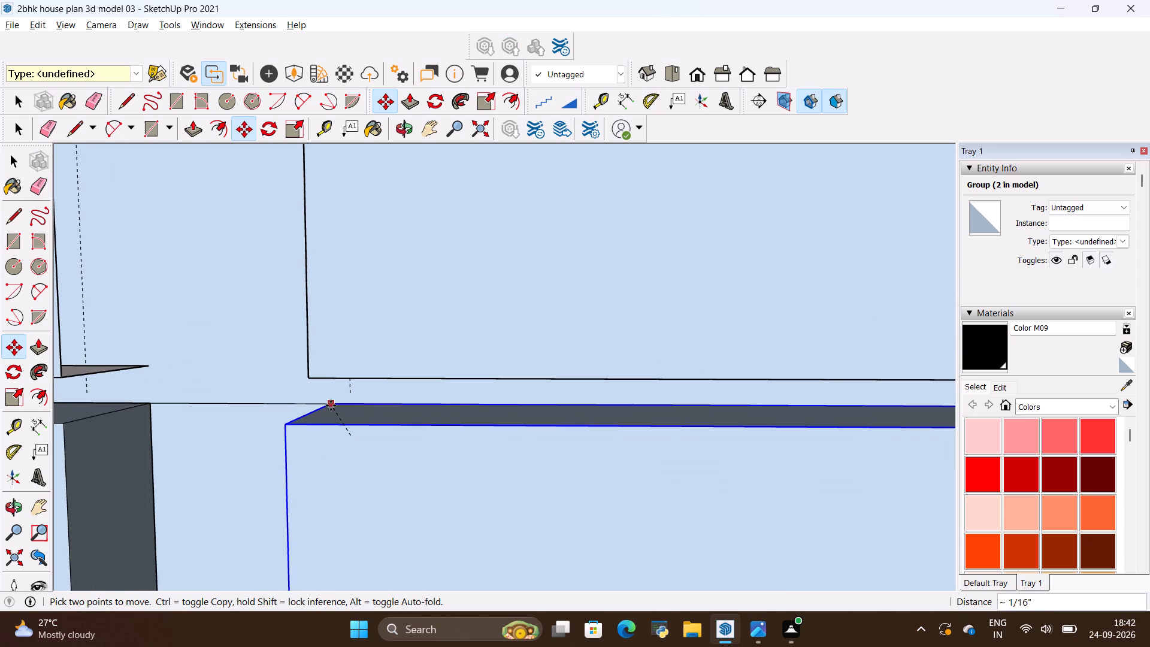
pyautogui.click(321, 404)
pyautogui.moveTo(320, 407); pyautogui.dragTo(416, 409, button='middle')
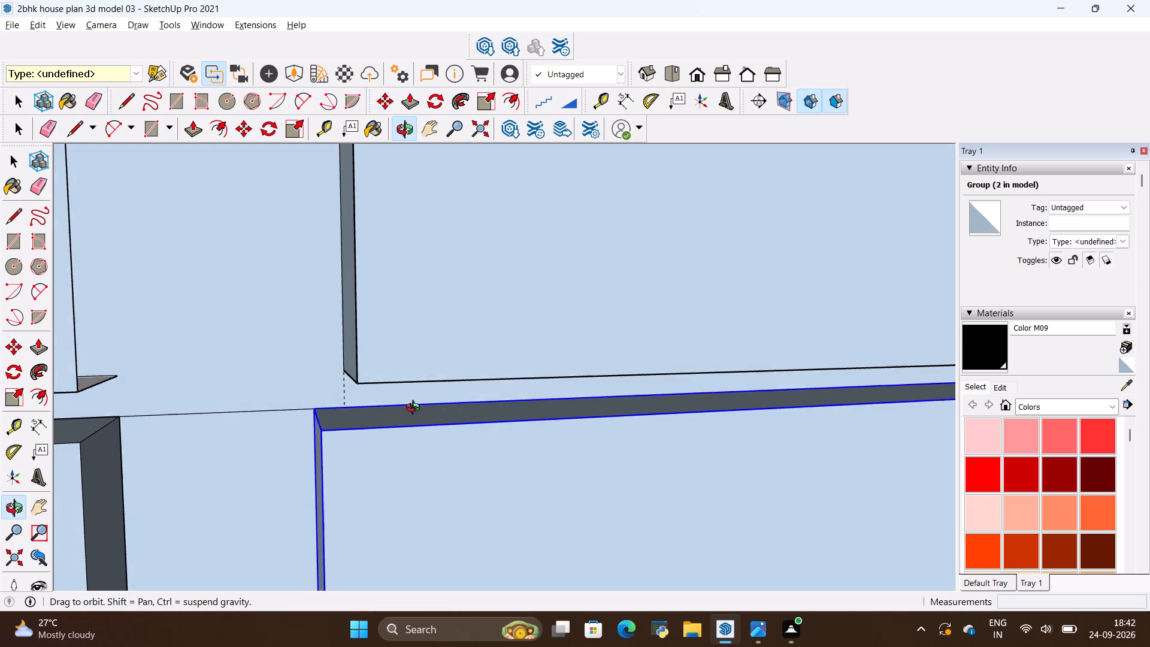
pyautogui.moveTo(416, 409); pyautogui.dragTo(395, 404, button='middle')
pyautogui.scroll(4, 339, 404)
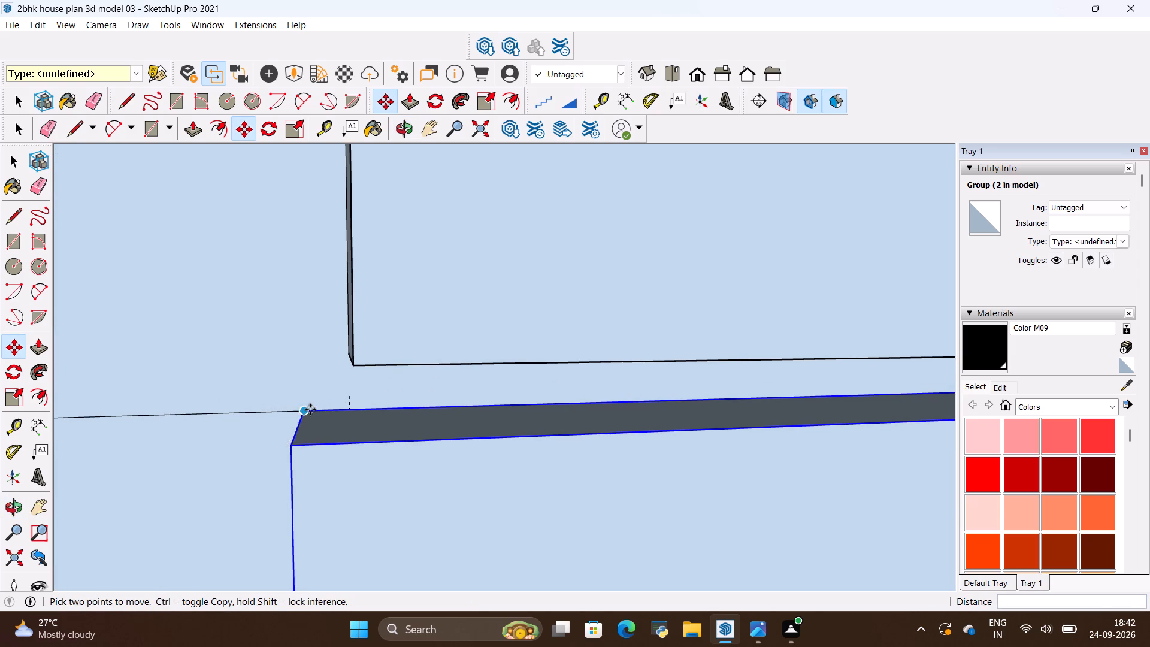
pyautogui.click(310, 409)
pyautogui.click(352, 407)
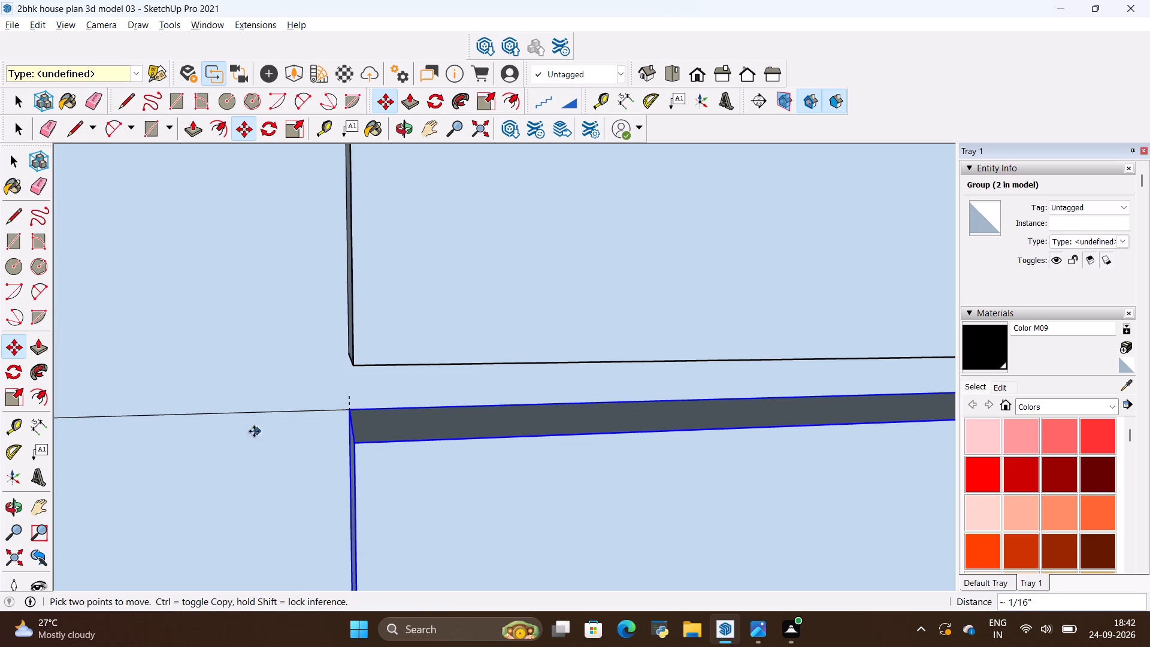
# Open the middle upper shutter's group and draw a rectangle about 7/16" by 1/4" over the gap at the bottom of its side face.
pyautogui.scroll(-17, 253, 431)
pyautogui.scroll(1, 200, 390)
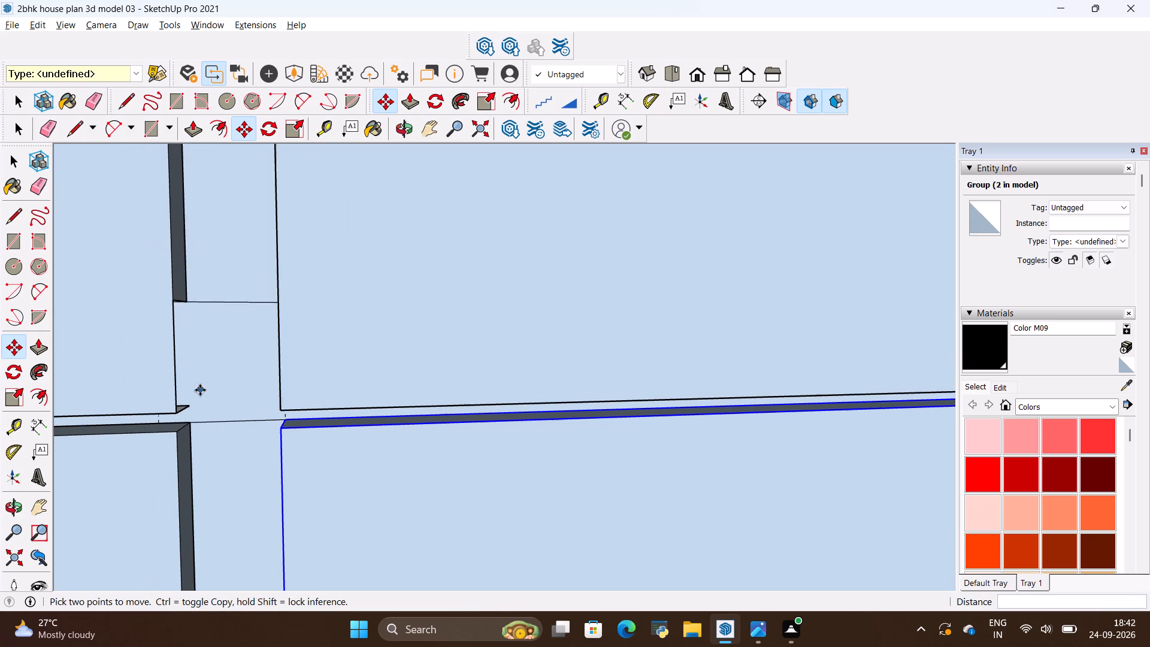
pyautogui.moveTo(200, 390); pyautogui.dragTo(125, 411, button='middle')
pyautogui.keyDown('alt'); pyautogui.tripleClick(111, 359); pyautogui.keyUp('alt')
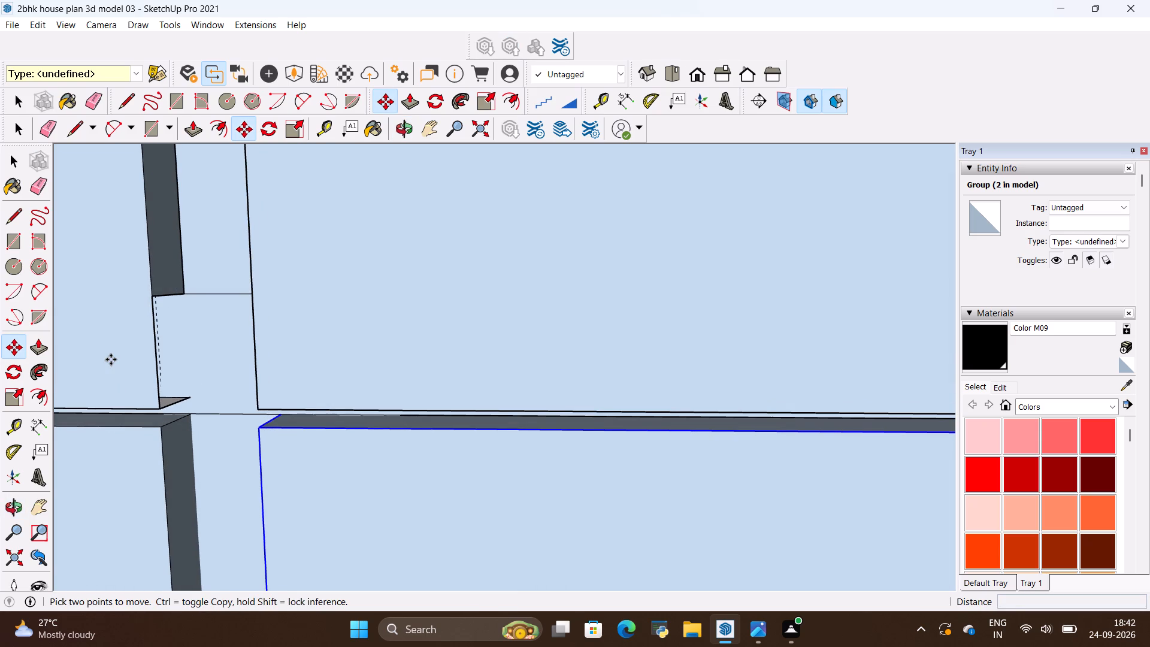
pyautogui.doubleClick(111, 359)
pyautogui.doubleClick(112, 355)
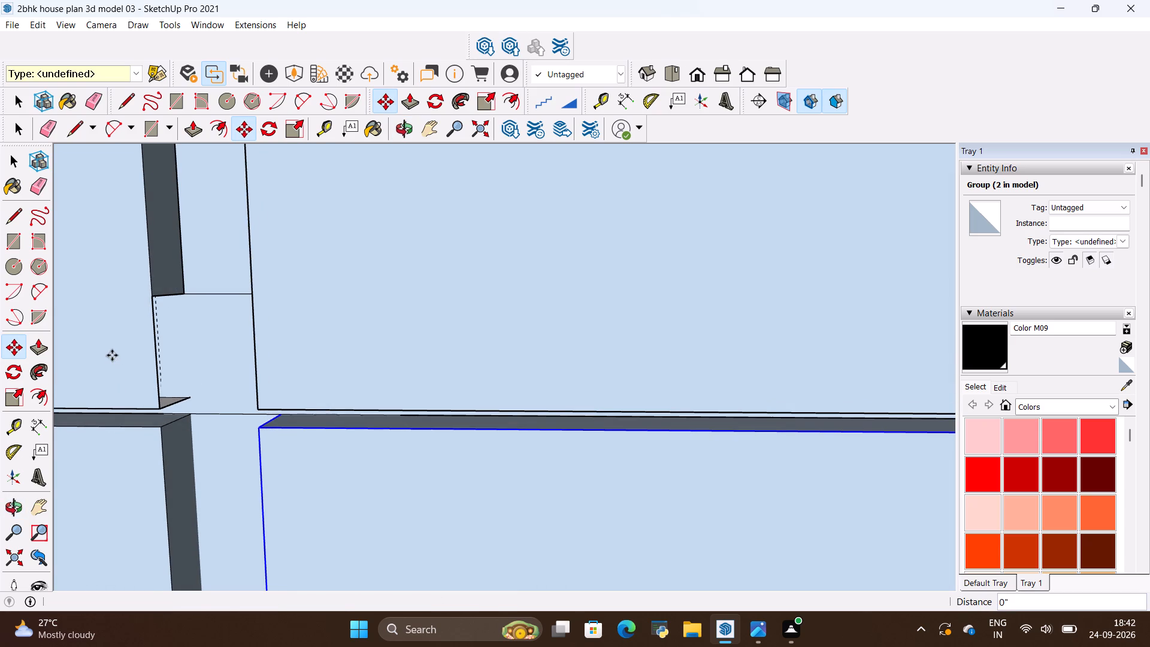
pyautogui.press('space')
pyautogui.scroll(-5, 302, 388)
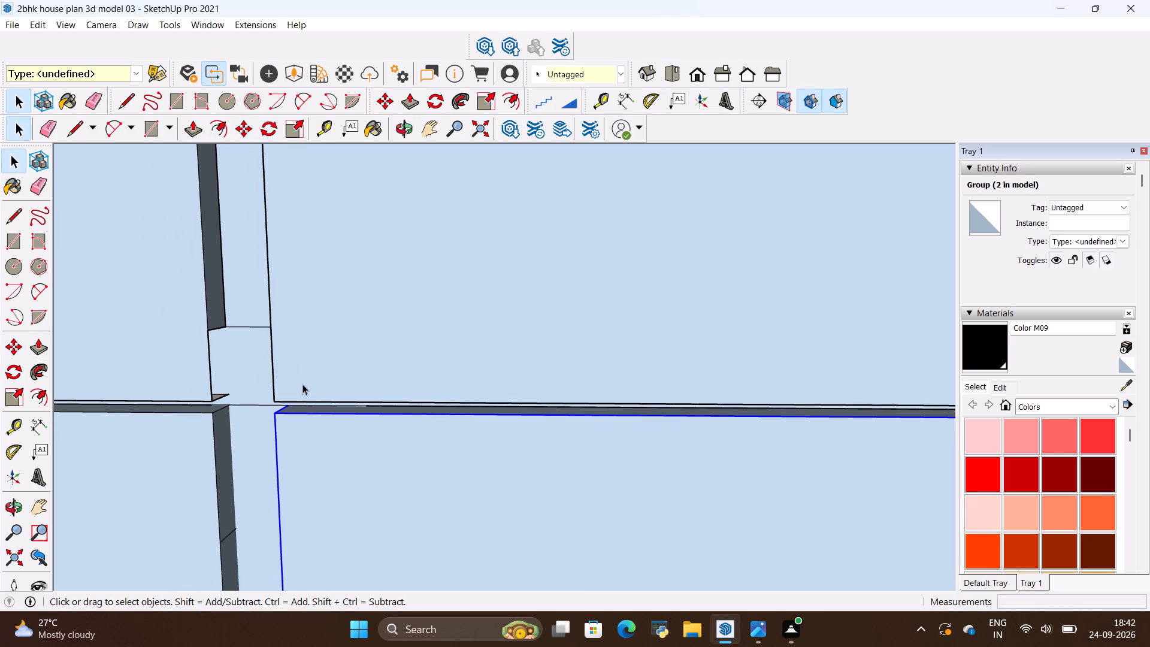
pyautogui.doubleClick(196, 332)
pyautogui.scroll(3, 219, 341)
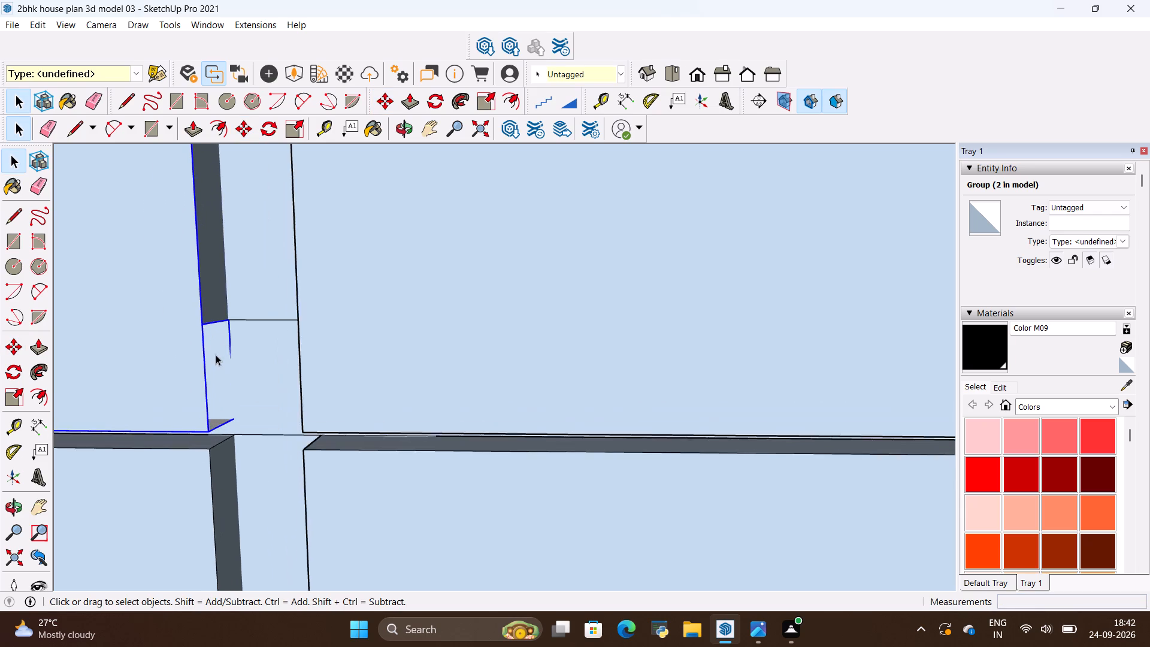
pyautogui.scroll(3, 216, 355)
pyautogui.moveTo(261, 390); pyautogui.dragTo(213, 419, button='middle')
pyautogui.doubleClick(159, 387)
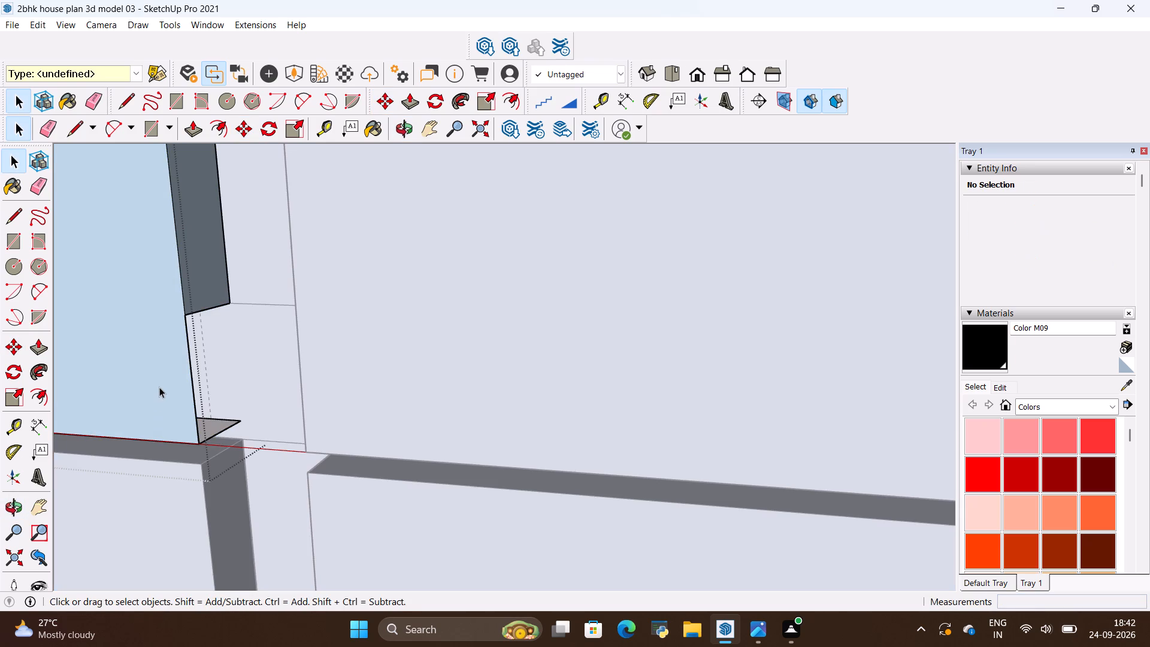
pyautogui.scroll(1, 208, 376)
pyautogui.moveTo(208, 376); pyautogui.dragTo(152, 197, button='middle')
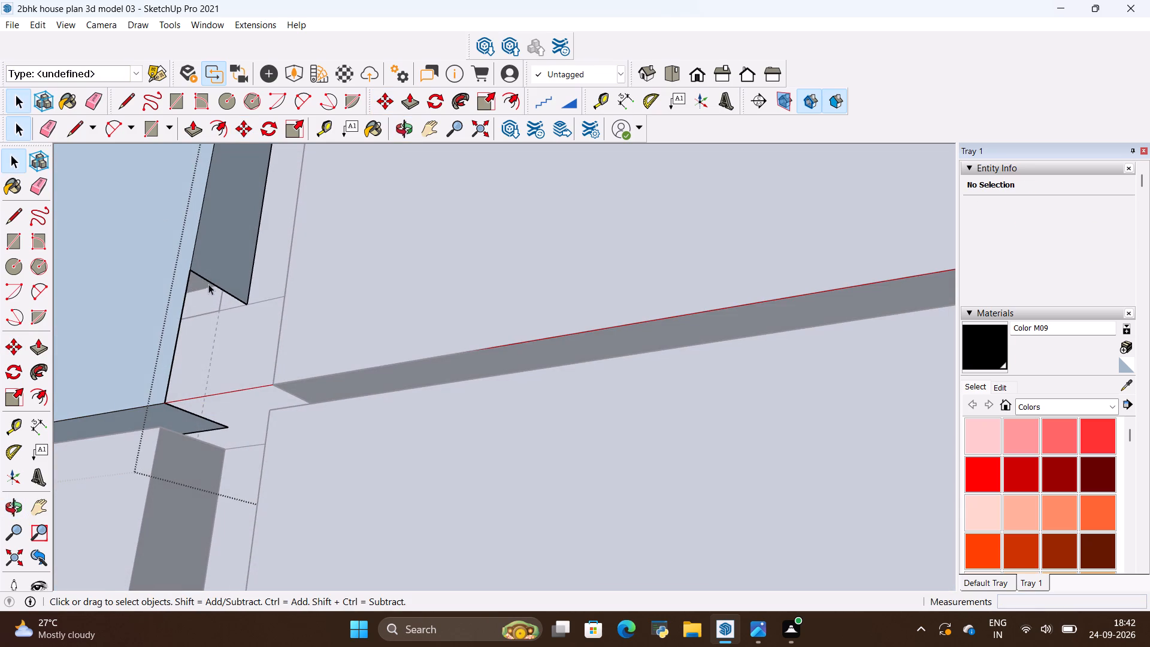
pyautogui.press('r')
pyautogui.click(190, 267)
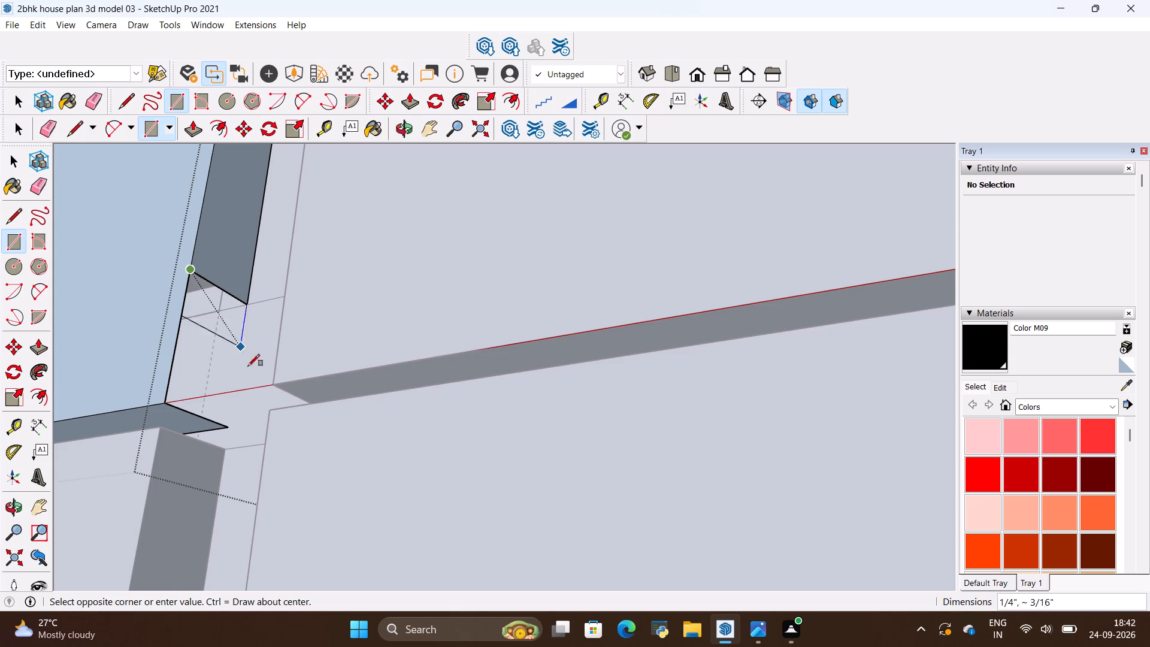
pyautogui.click(231, 425)
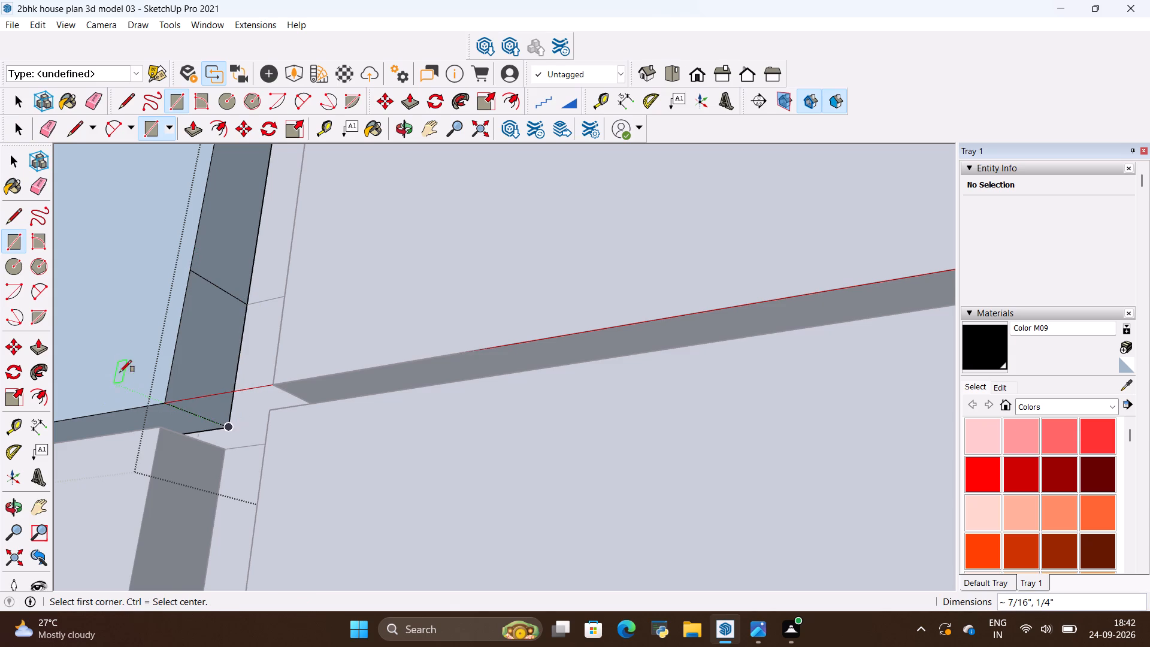
# Erase the edge dividing the patch from the rest of the middle upper shutter's side face and leave the group.
pyautogui.press('e')
pyautogui.moveTo(214, 275); pyautogui.dragTo(214, 304)
pyautogui.scroll(-6, 262, 387)
pyautogui.moveTo(237, 389); pyautogui.dragTo(435, 536, button='middle')
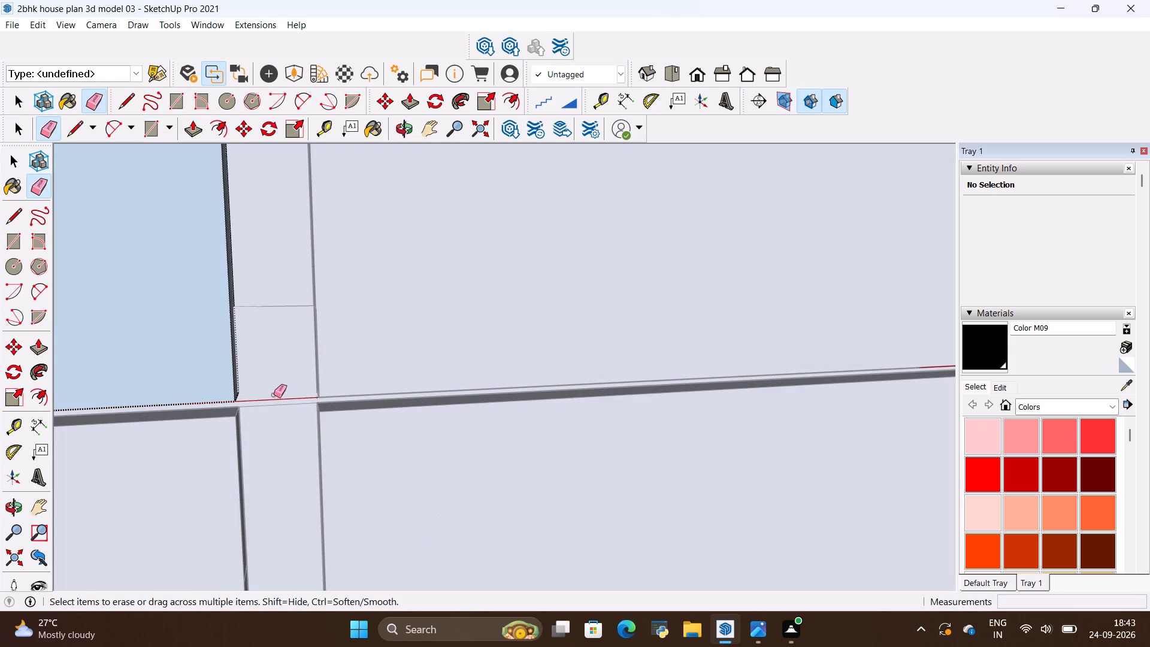
pyautogui.press('space')
pyautogui.scroll(-20, 273, 390)
pyautogui.scroll(-10, 273, 390)
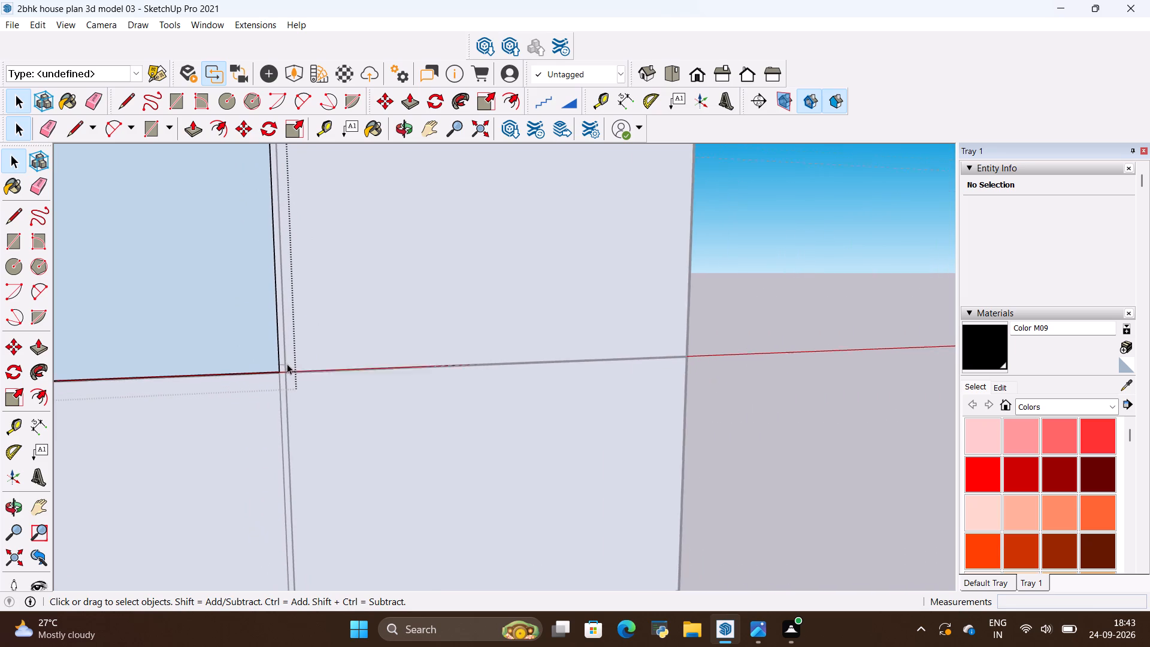
pyautogui.scroll(-1, 287, 364)
pyautogui.click(715, 357)
# Examine the second run's shutter joints up close and the whole L-shaped base cabinet from several angles.
pyautogui.scroll(-12, 704, 416)
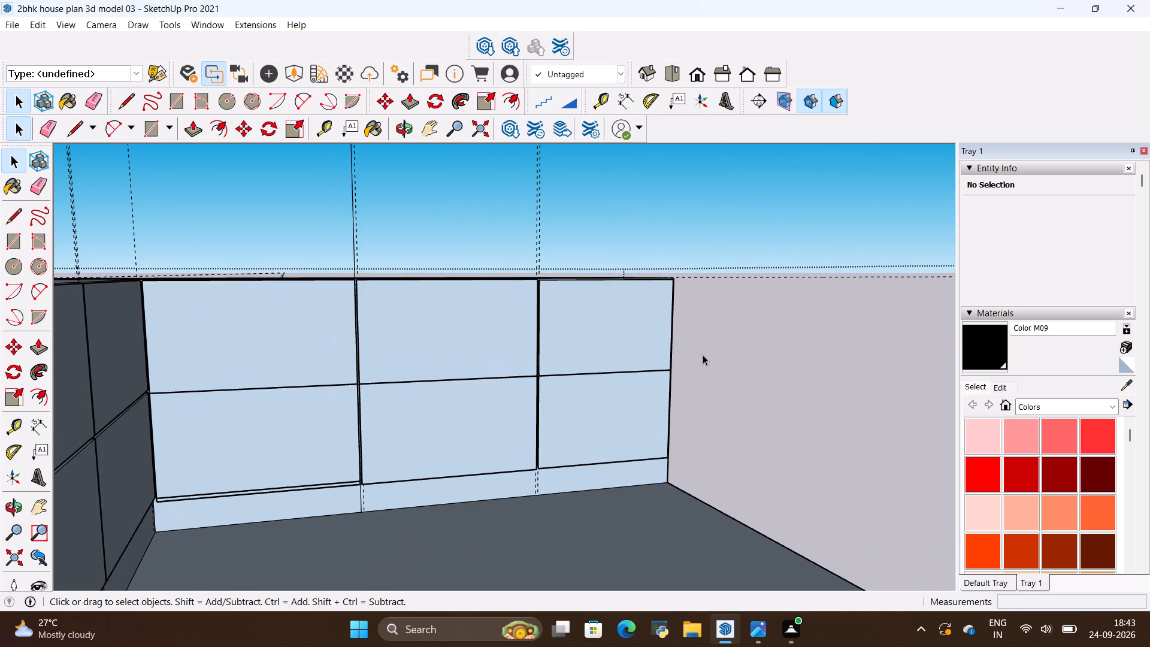
pyautogui.scroll(-5, 705, 356)
pyautogui.moveTo(765, 392); pyautogui.dragTo(596, 303, button='middle')
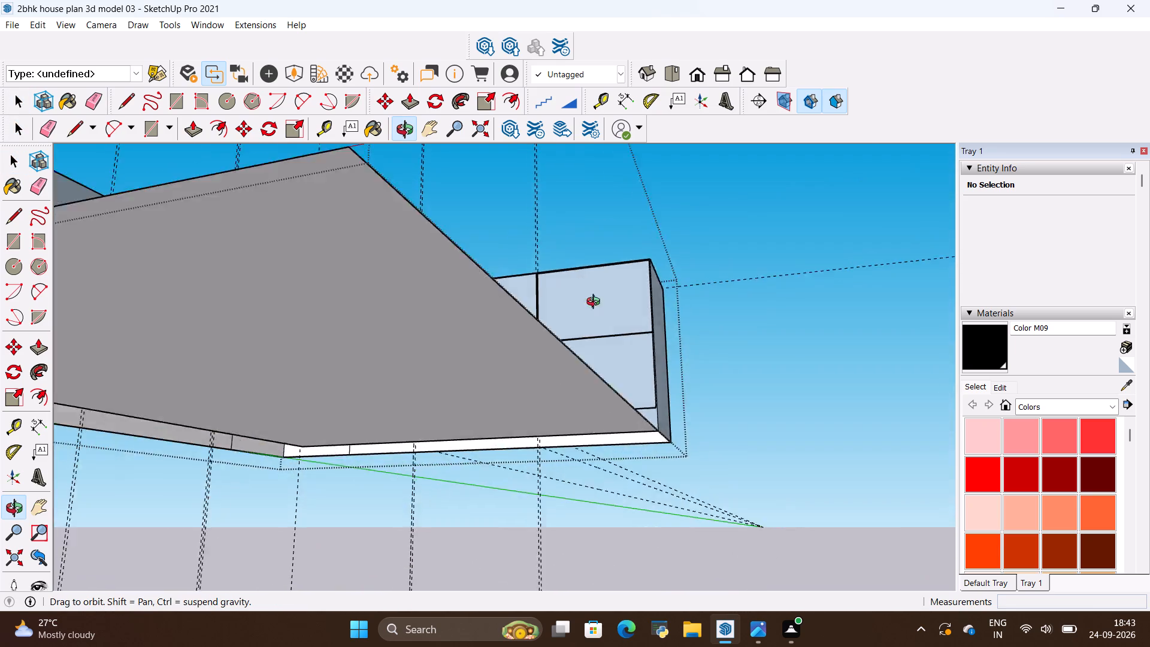
pyautogui.moveTo(596, 303); pyautogui.dragTo(662, 382, button='middle')
pyautogui.scroll(18, 435, 401)
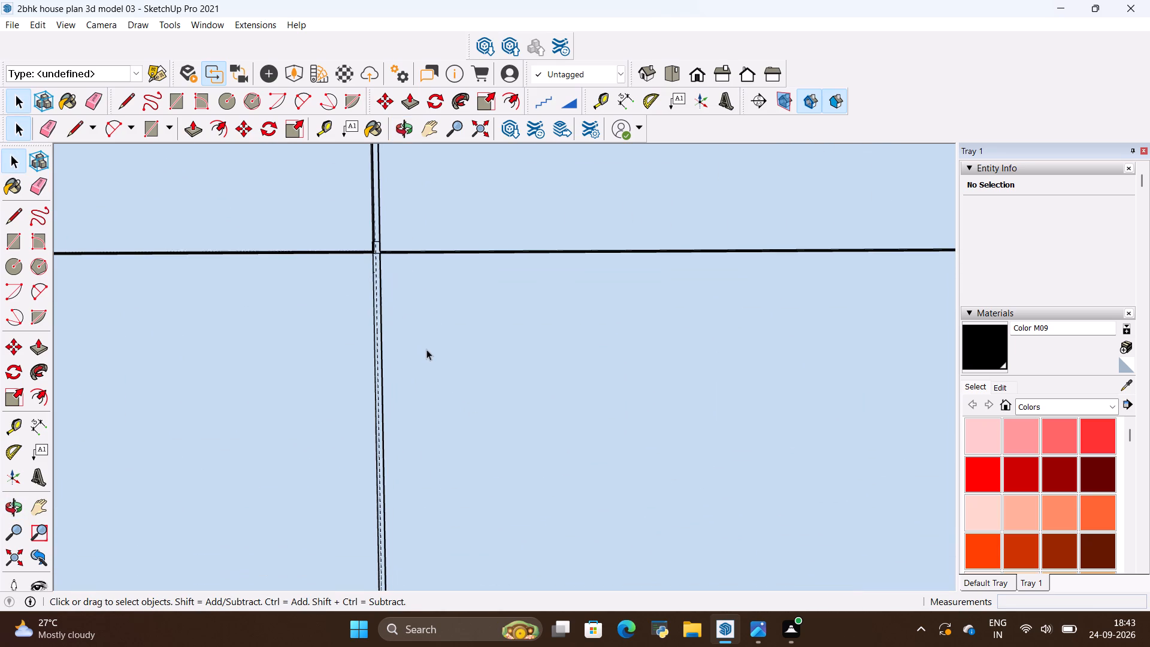
pyautogui.scroll(12, 382, 290)
pyautogui.moveTo(400, 277); pyautogui.dragTo(376, 322, button='middle')
pyautogui.scroll(-12, 362, 319)
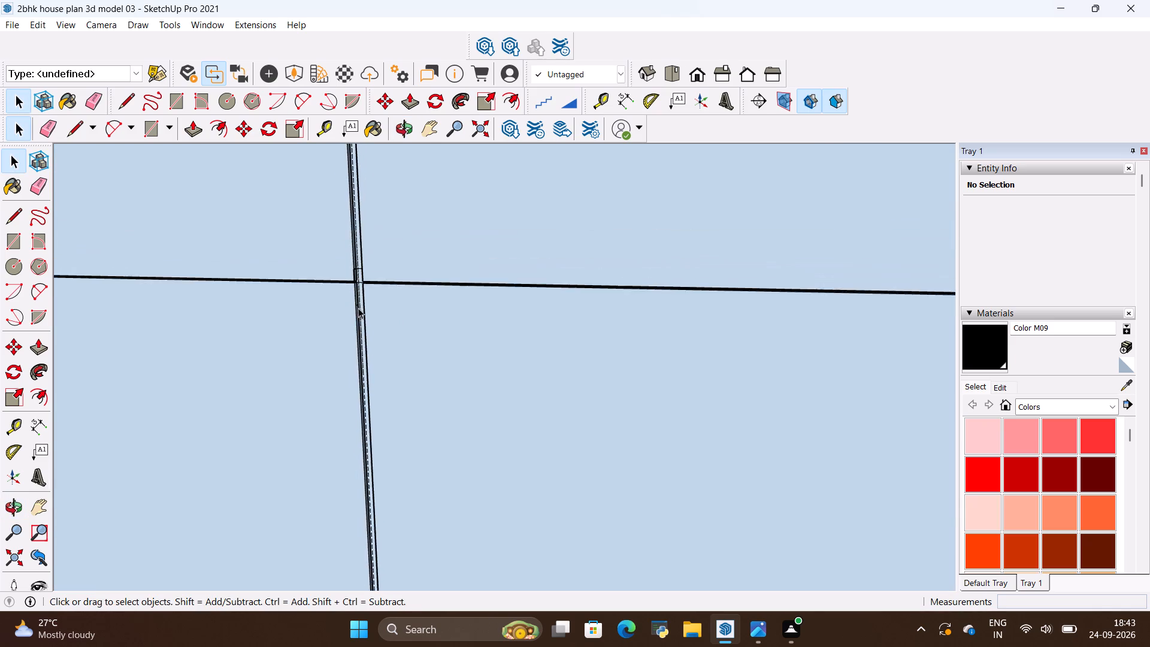
pyautogui.scroll(-17, 358, 308)
pyautogui.click(865, 317)
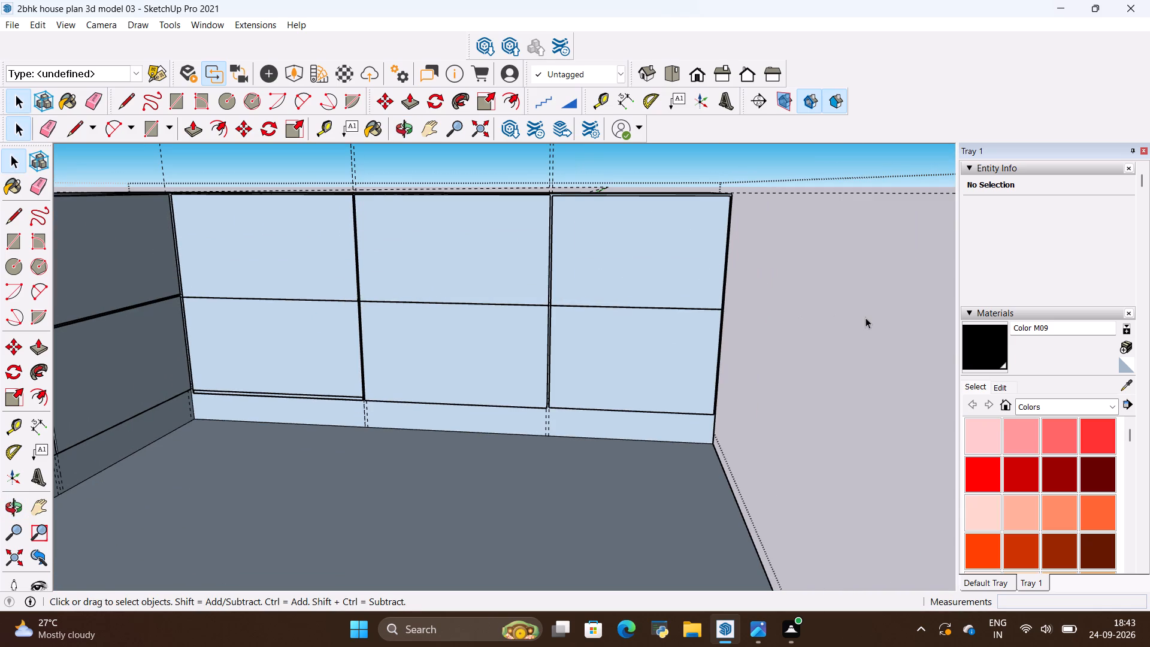
pyautogui.scroll(-10, 845, 316)
pyautogui.moveTo(895, 394); pyautogui.dragTo(740, 407, button='middle')
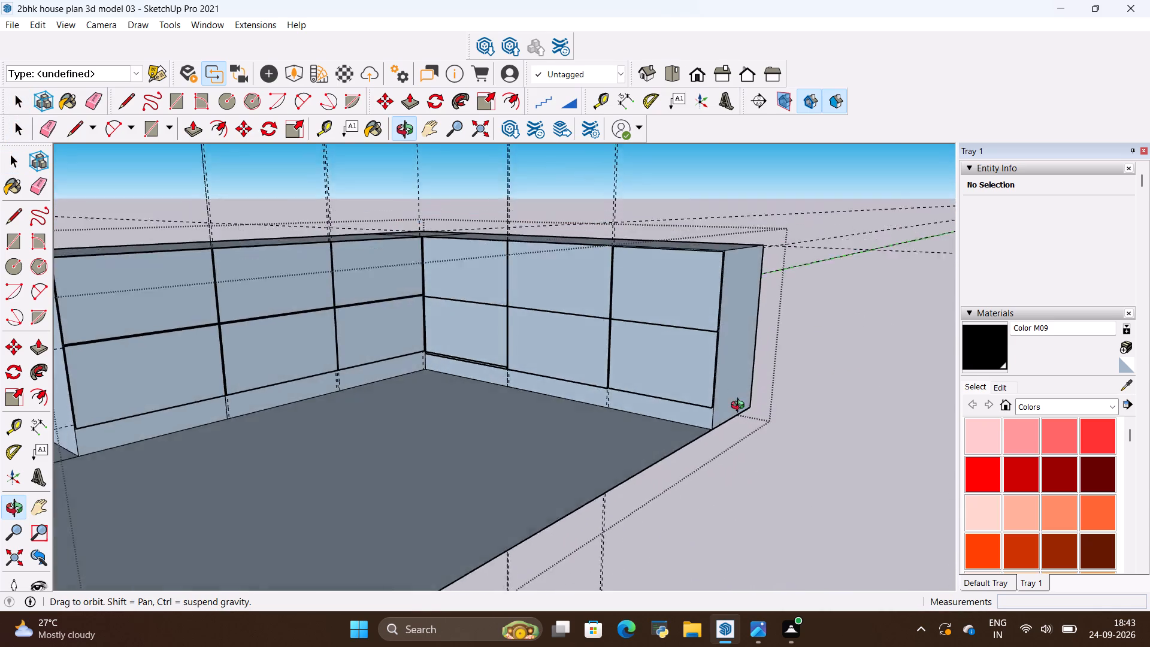
pyautogui.moveTo(740, 407); pyautogui.dragTo(800, 393, button='middle')
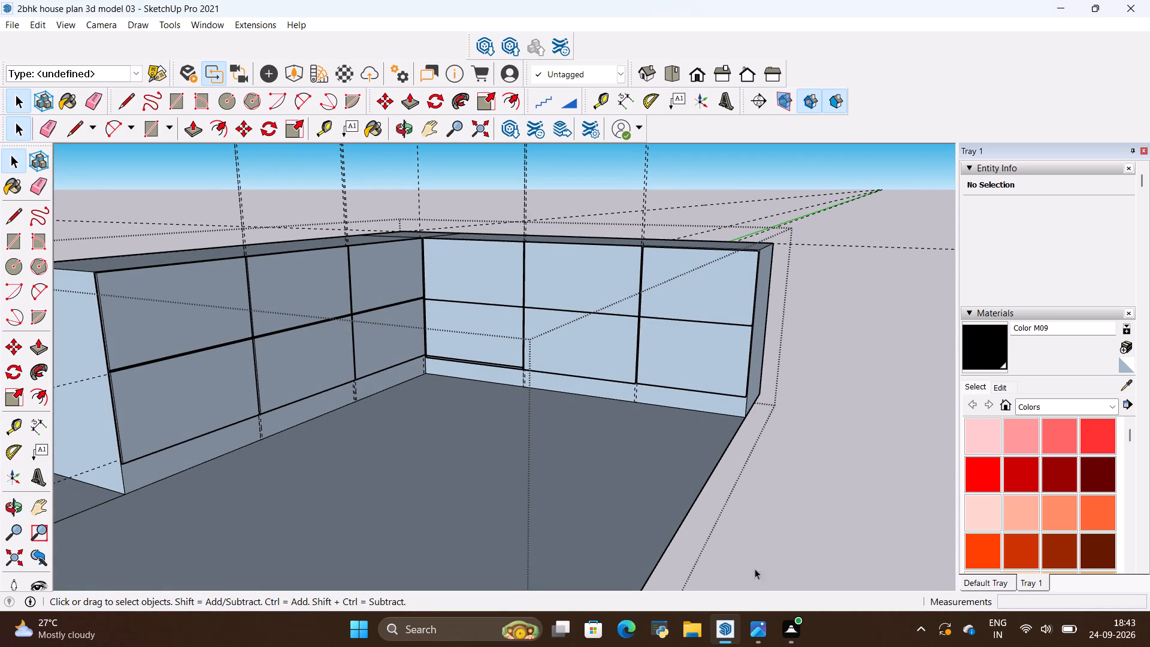
# Pull the plinth face beneath the shutters of the cabinet run farther from the origin outward by 2".
pyautogui.scroll(7, 607, 558)
pyautogui.scroll(-3, 606, 408)
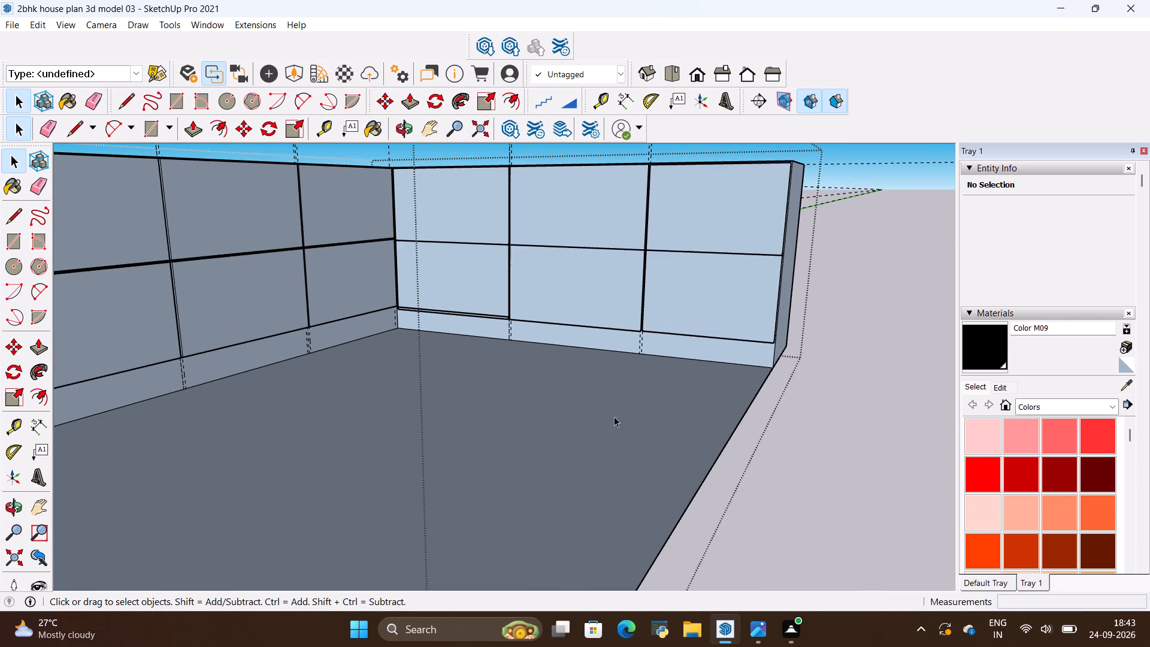
pyautogui.moveTo(648, 420); pyautogui.dragTo(495, 365, button='middle')
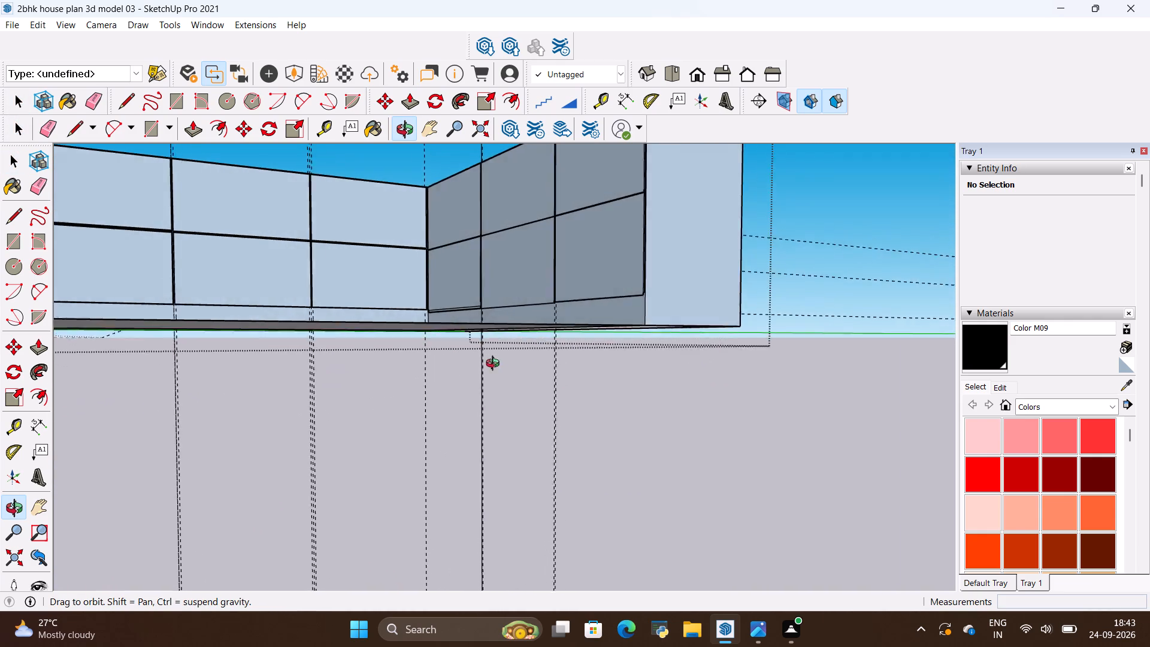
pyautogui.moveTo(495, 365); pyautogui.dragTo(571, 409, button='middle')
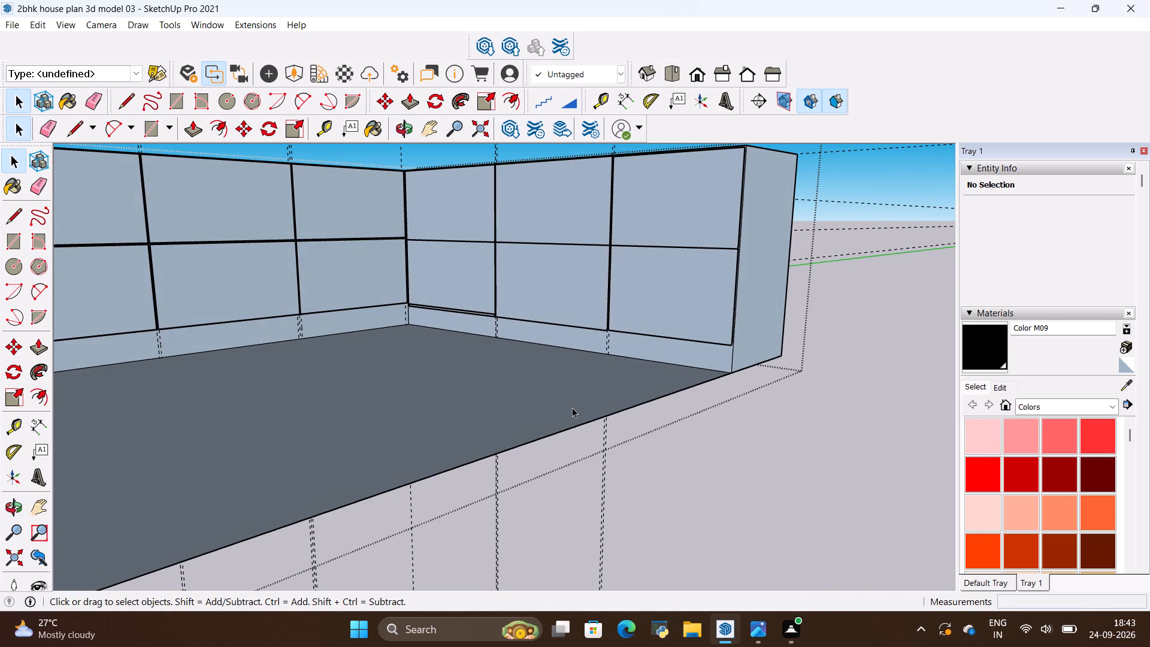
pyautogui.click(643, 353)
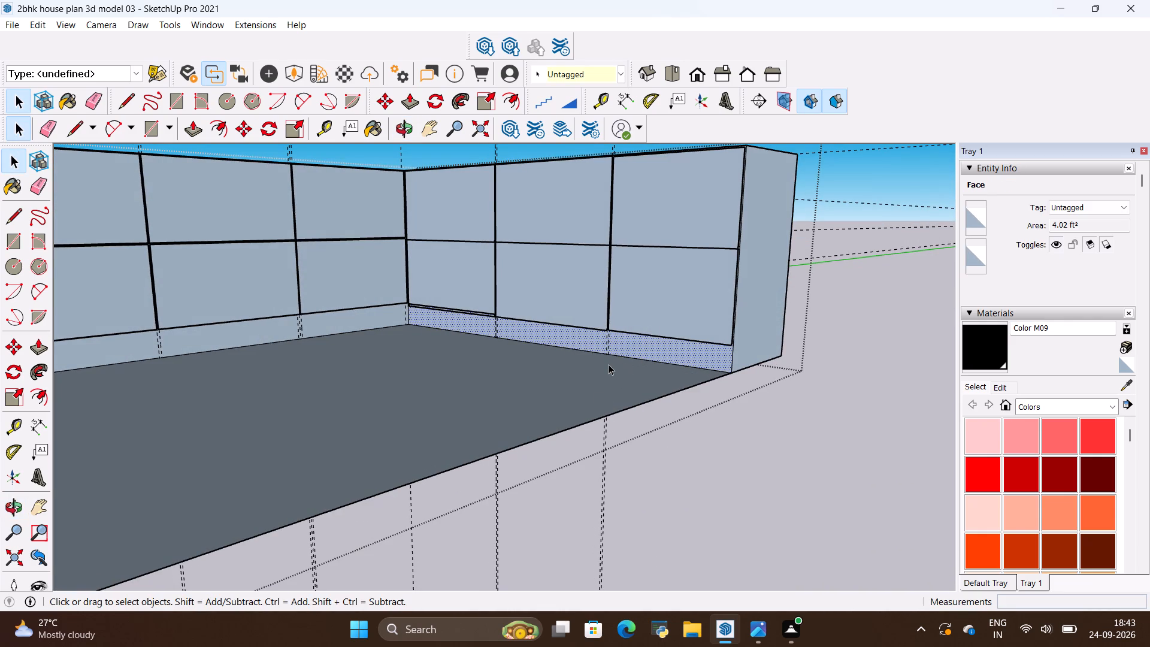
pyautogui.press('Escape')
pyautogui.press('p')
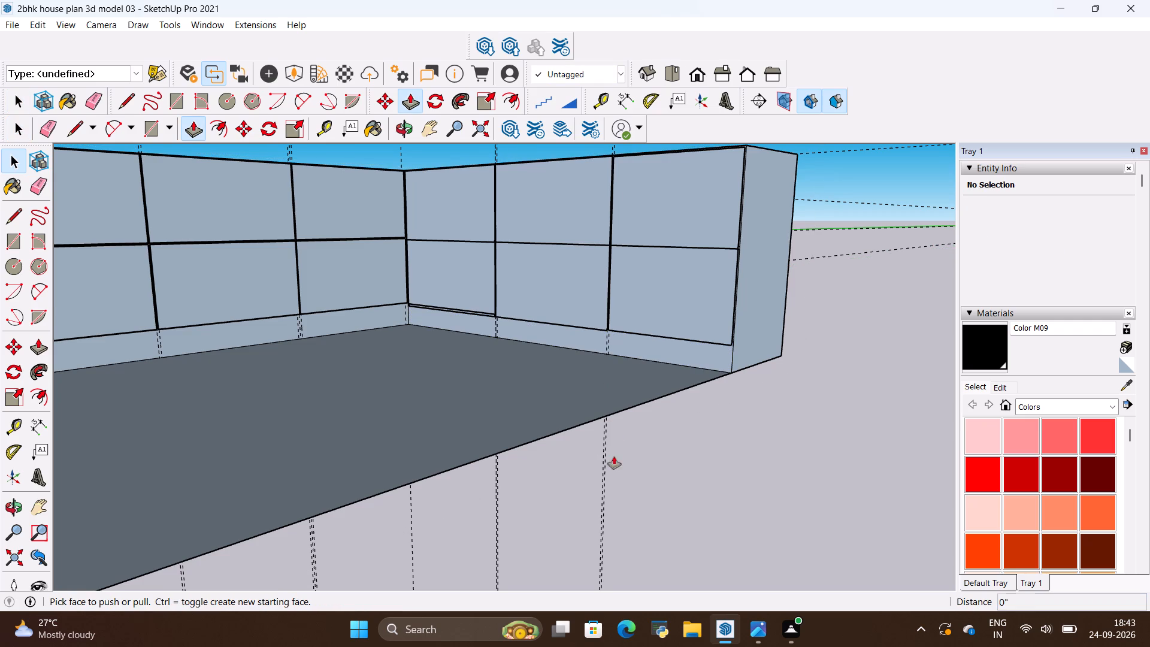
pyautogui.doubleClick(658, 353)
pyautogui.click(648, 356)
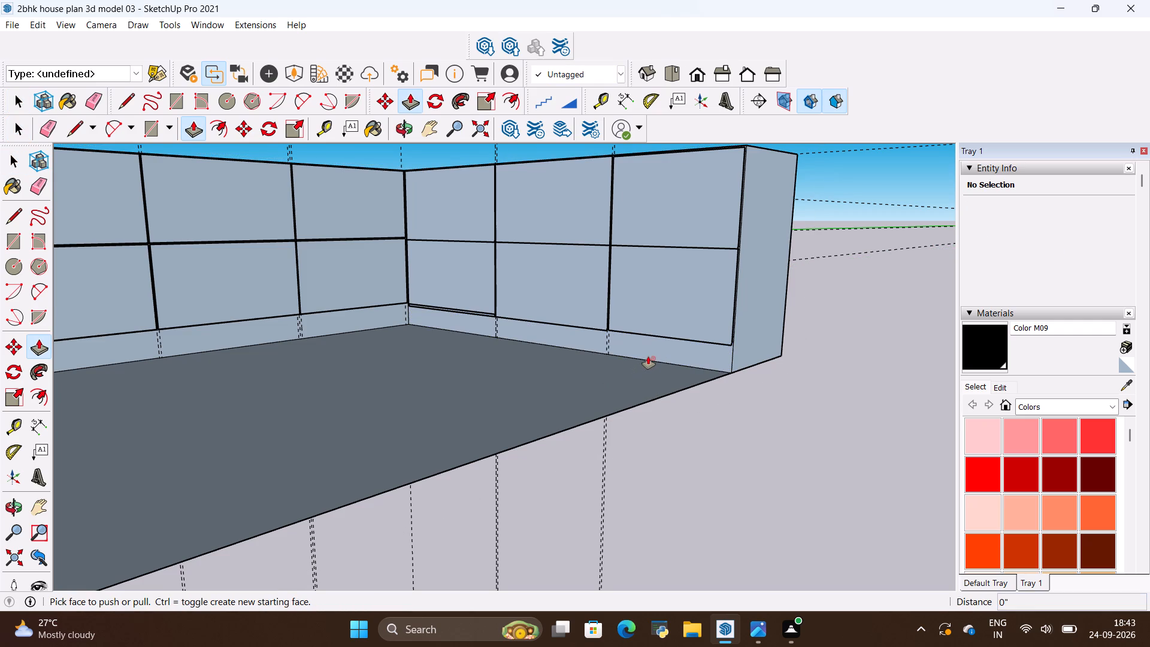
pyautogui.press('space')
pyautogui.doubleClick(650, 355)
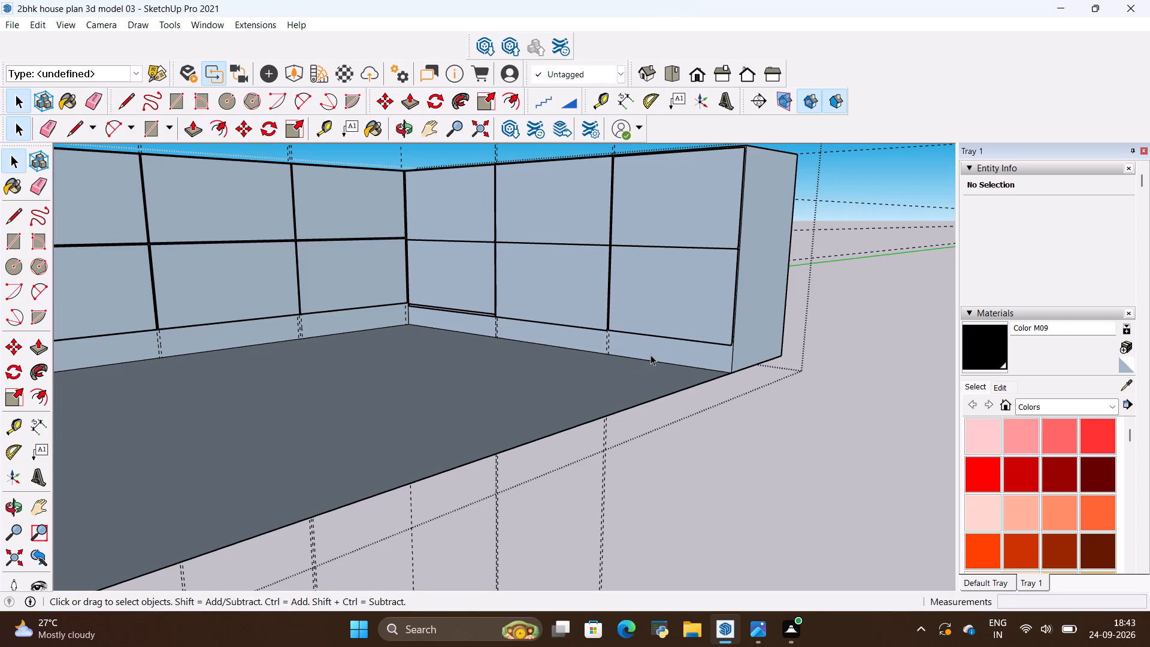
pyautogui.press('p')
pyautogui.click(651, 353)
pyautogui.moveTo(625, 363); pyautogui.dragTo(628, 365, button='middle')
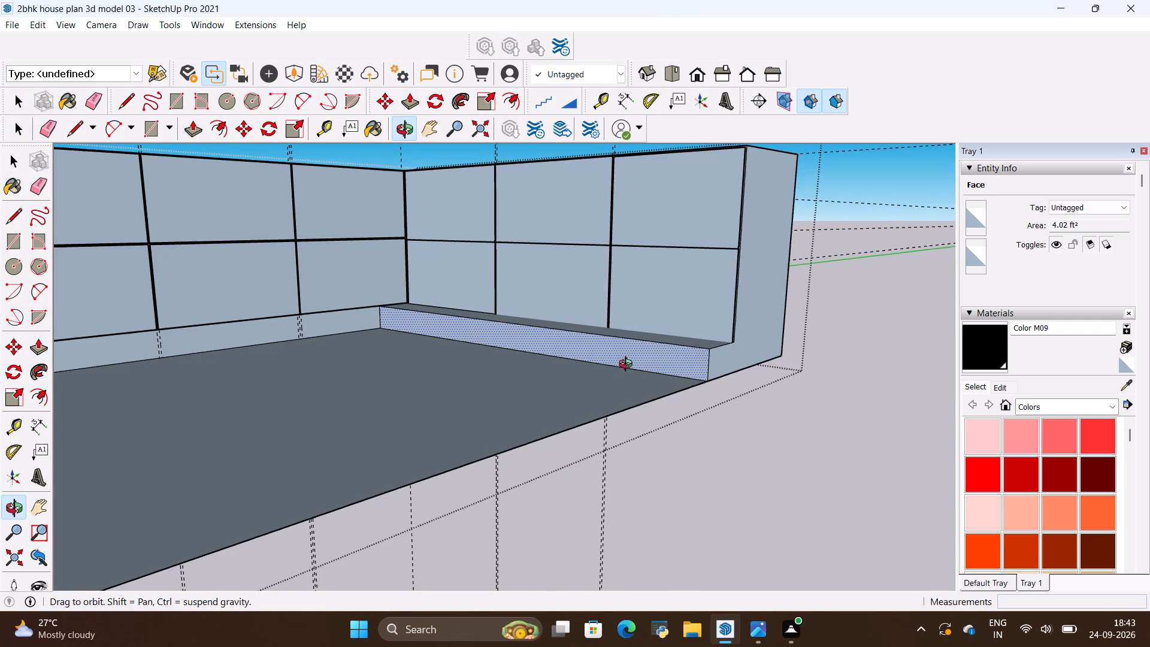
pyautogui.moveTo(628, 365); pyautogui.dragTo(662, 399, button='middle')
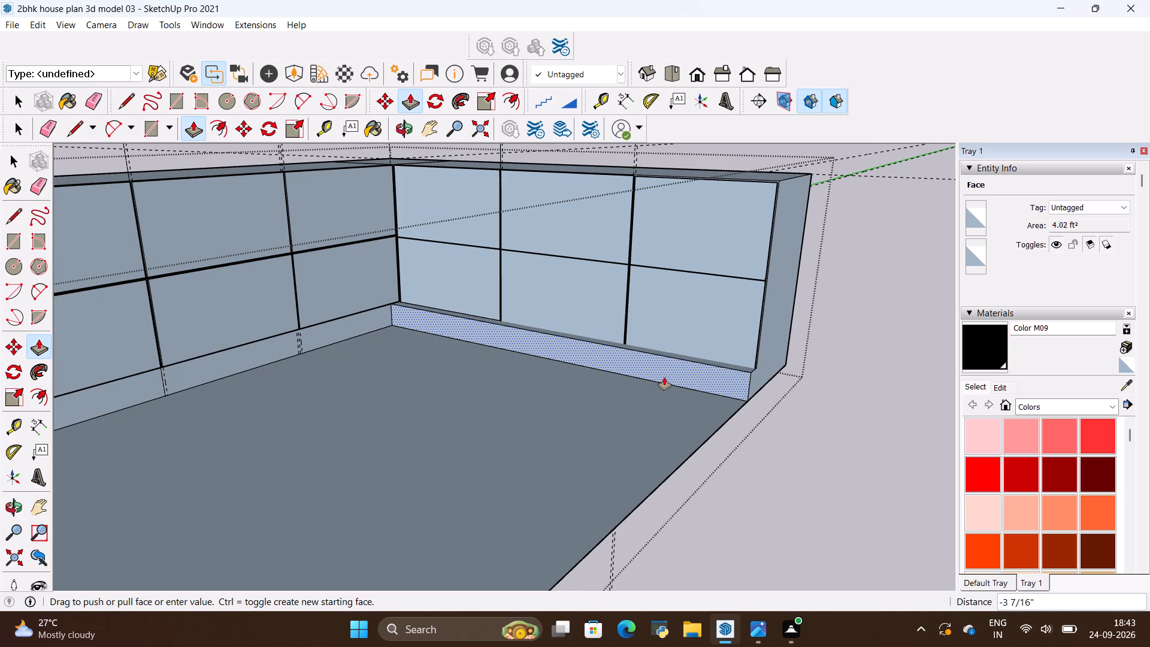
pyautogui.press('BackSpace')
pyautogui.press('2')
pyautogui.hotkey('shift', '"')
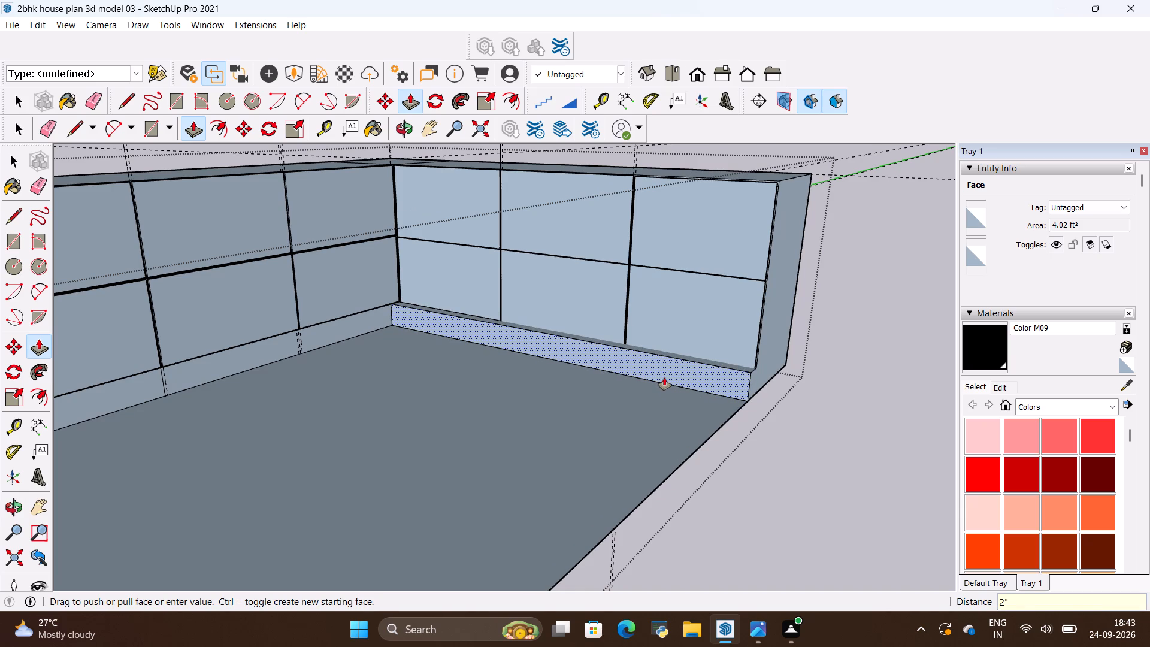
pyautogui.press('Return')
# Repeat the same 2" outward pull on the plinth face of the adjoining cabinet run.
pyautogui.scroll(3, 667, 373)
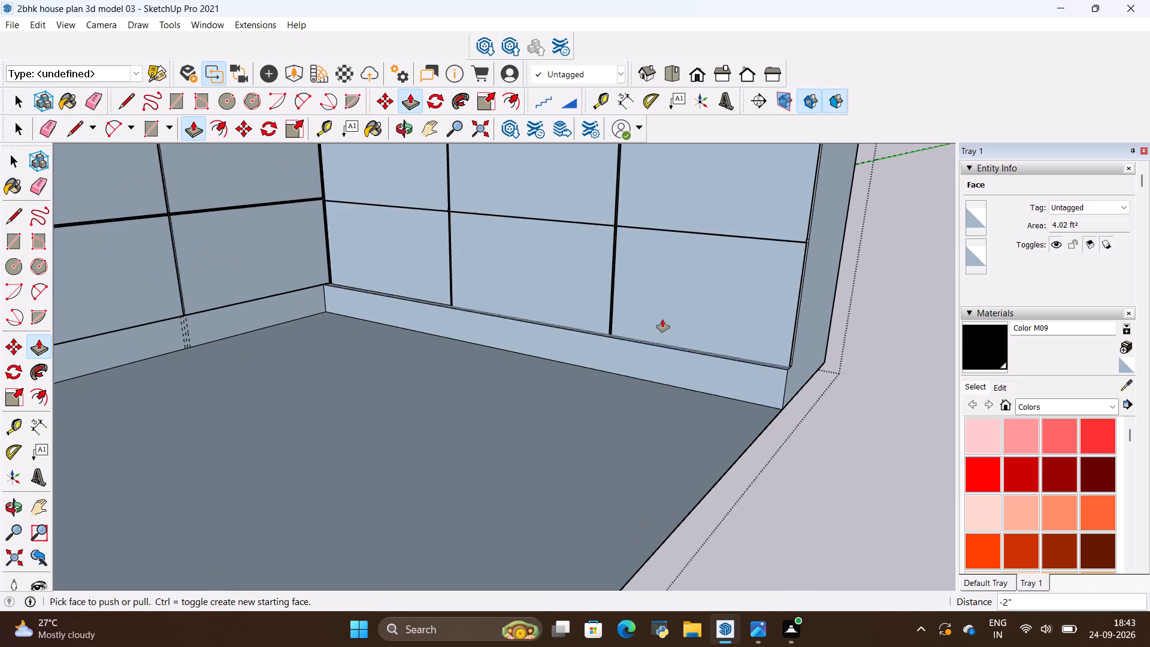
pyautogui.scroll(7, 660, 298)
pyautogui.scroll(2, 583, 389)
pyautogui.scroll(-11, 752, 411)
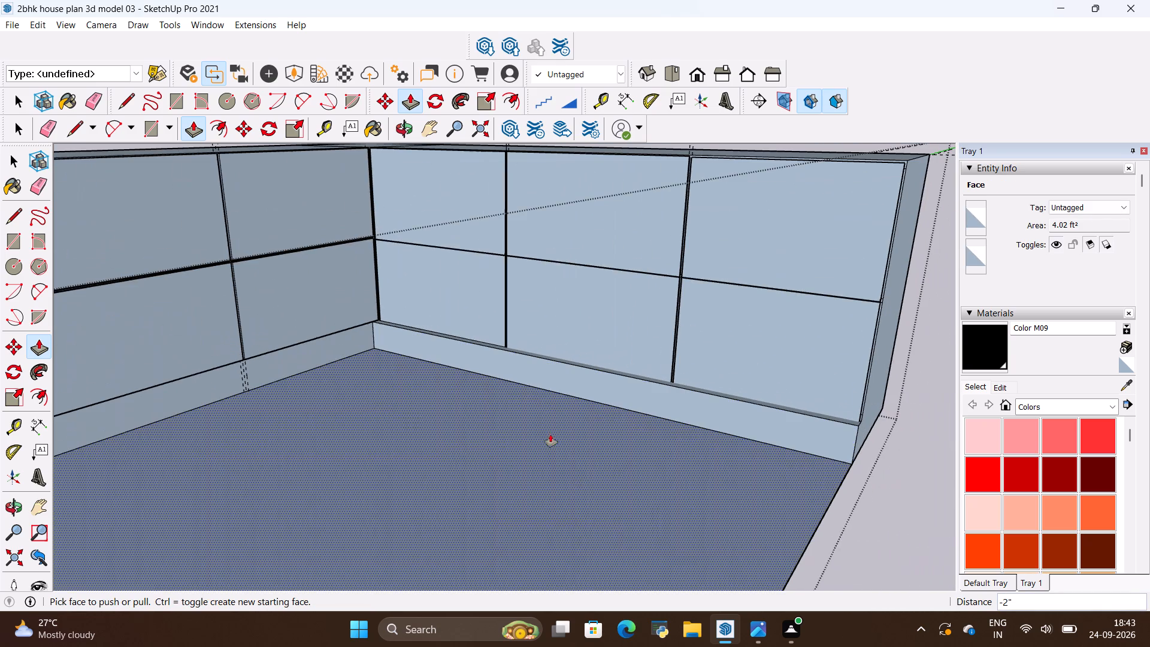
pyautogui.doubleClick(310, 349)
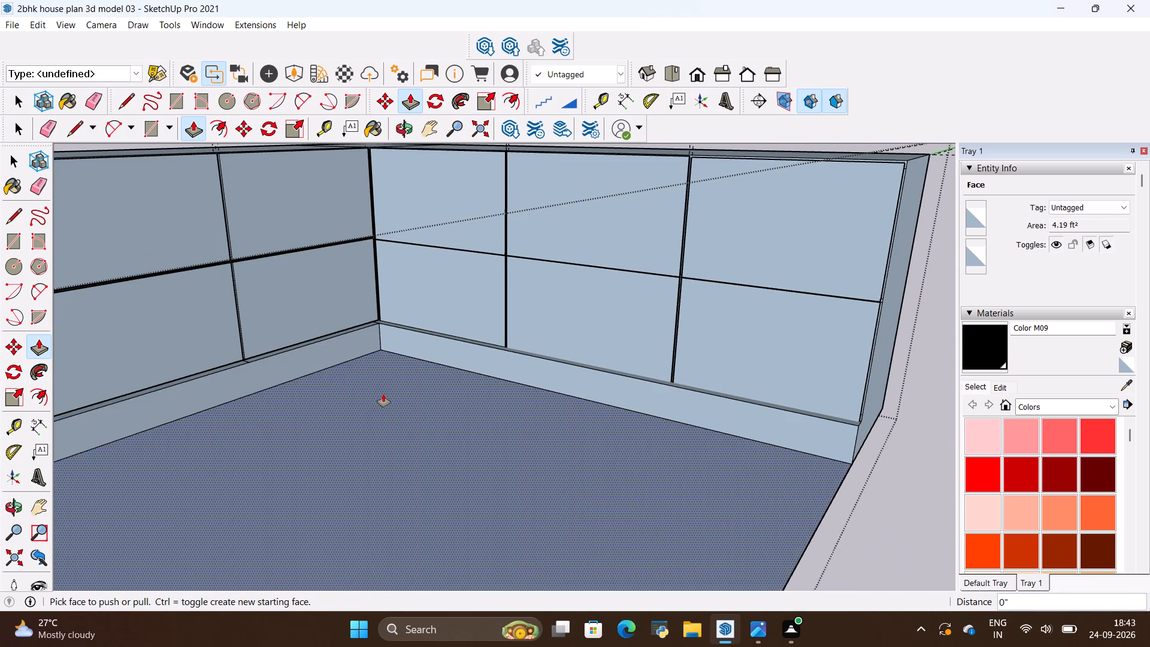
# Examine the plinths along both cabinet runs, at the inner corner and outer ends, and leave the kitchen group.
pyautogui.scroll(-5, 383, 394)
pyautogui.scroll(13, 348, 286)
pyautogui.scroll(-5, 446, 380)
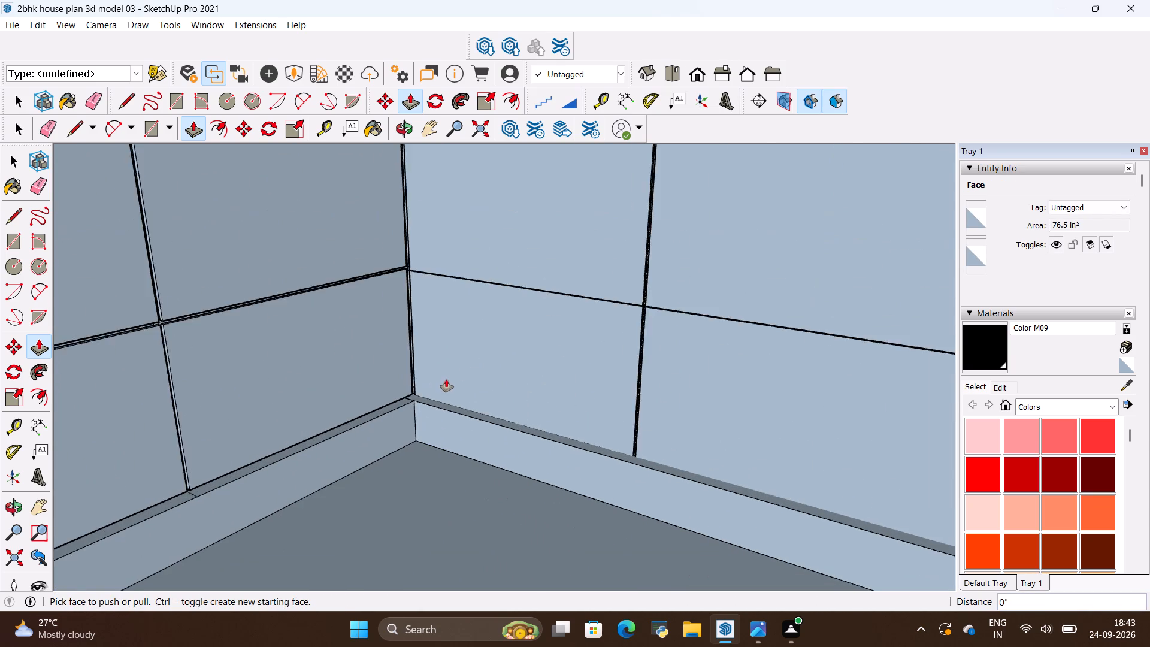
pyautogui.scroll(-12, 446, 379)
pyautogui.scroll(-1, 572, 397)
pyautogui.moveTo(574, 406); pyautogui.dragTo(507, 446, button='middle')
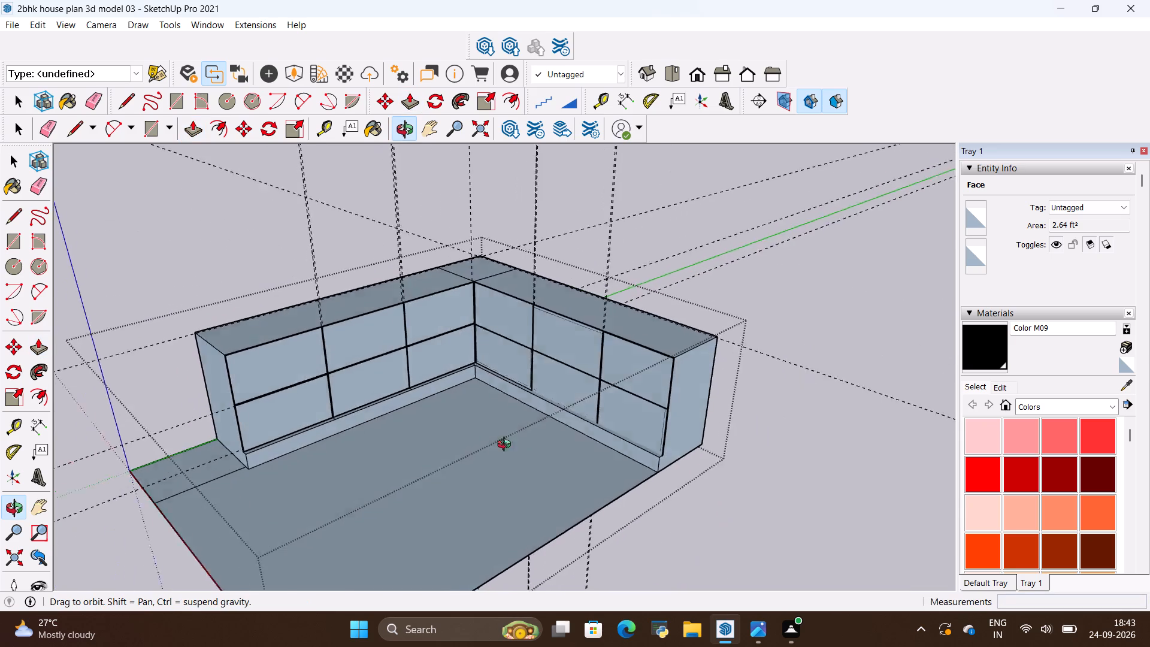
pyautogui.moveTo(507, 446); pyautogui.dragTo(411, 456, button='middle')
pyautogui.scroll(4, 183, 416)
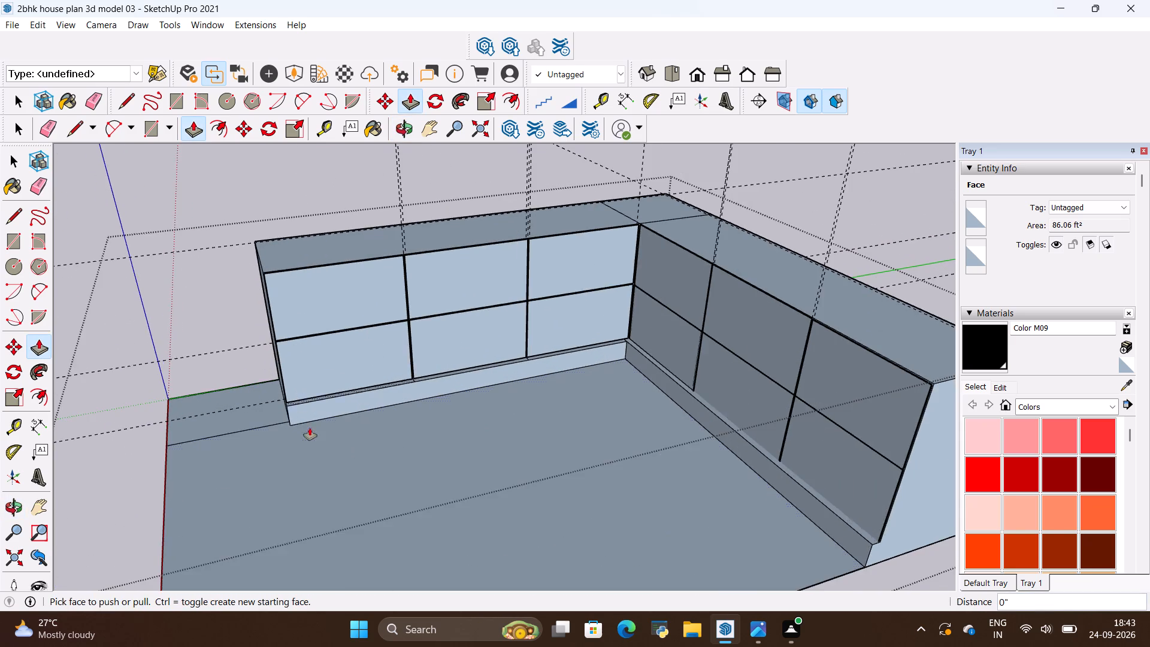
pyautogui.moveTo(290, 437); pyautogui.dragTo(446, 394, button='middle')
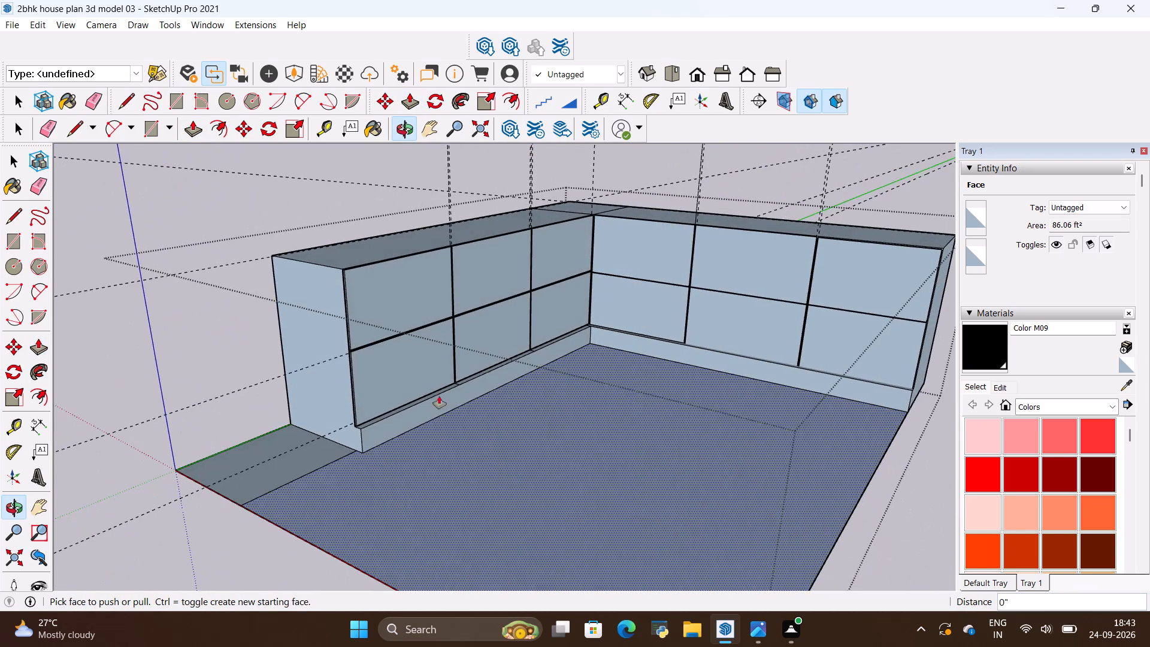
pyautogui.scroll(3, 299, 472)
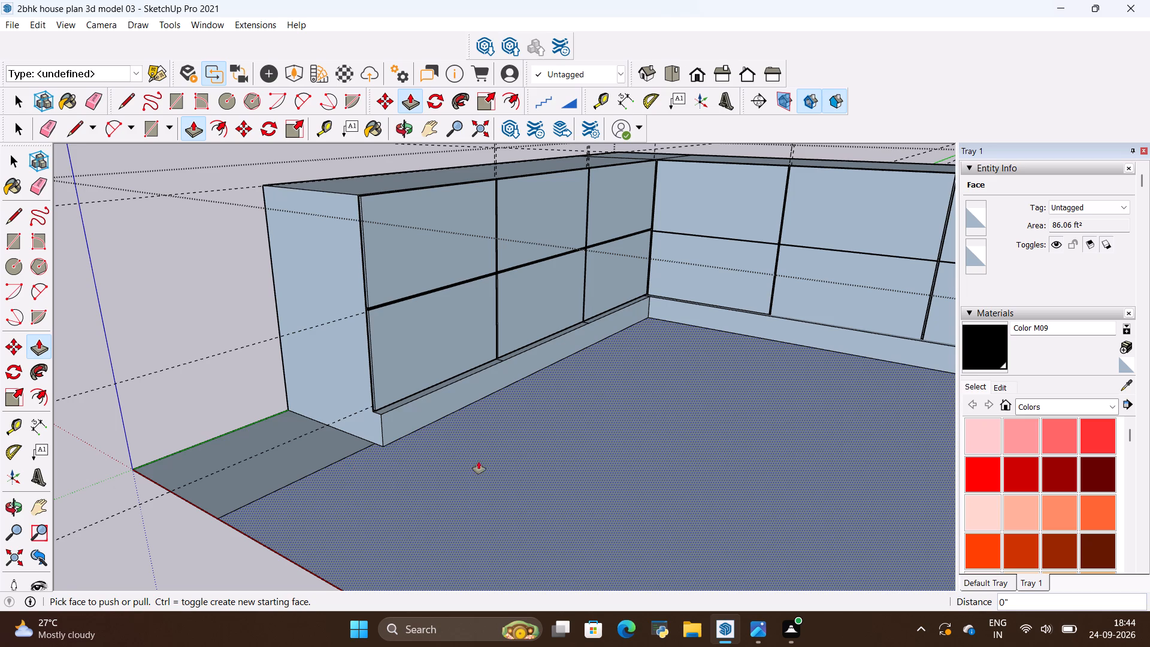
pyautogui.scroll(-8, 479, 461)
pyautogui.scroll(-1, 605, 424)
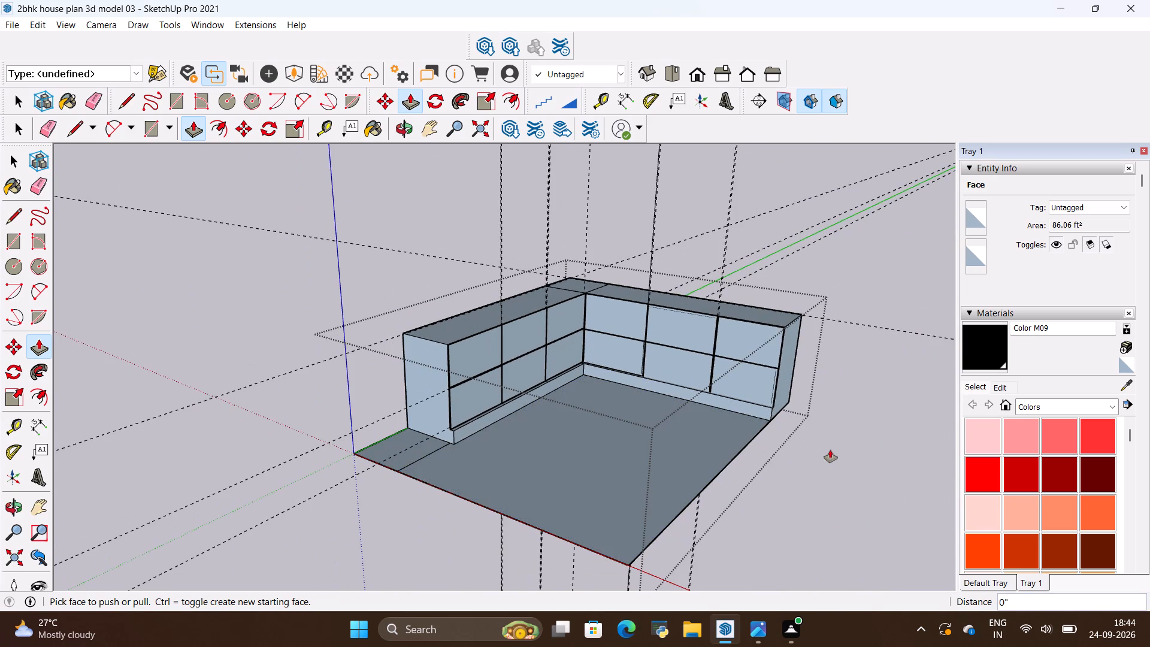
pyautogui.click(830, 450)
pyautogui.press('space')
pyautogui.click(830, 450)
# Examine the whole L-shaped base cabinet and its position beside the house model from outside the group.
pyautogui.scroll(-1, 634, 434)
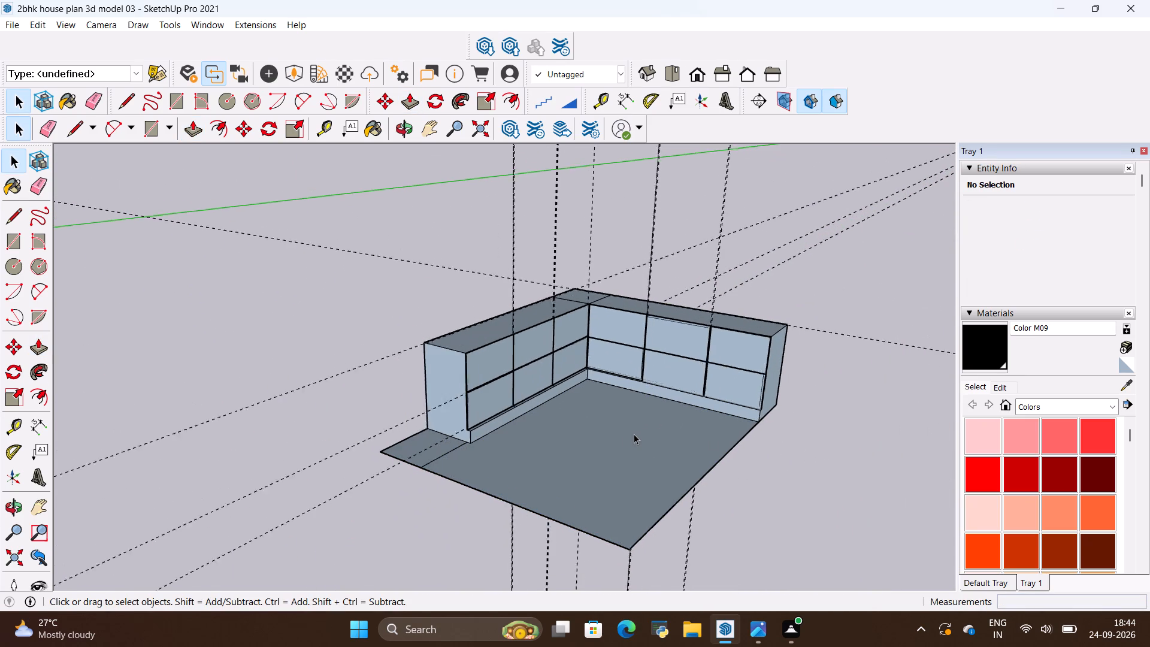
pyautogui.scroll(-5, 634, 434)
pyautogui.moveTo(643, 436); pyautogui.dragTo(438, 449, button='middle')
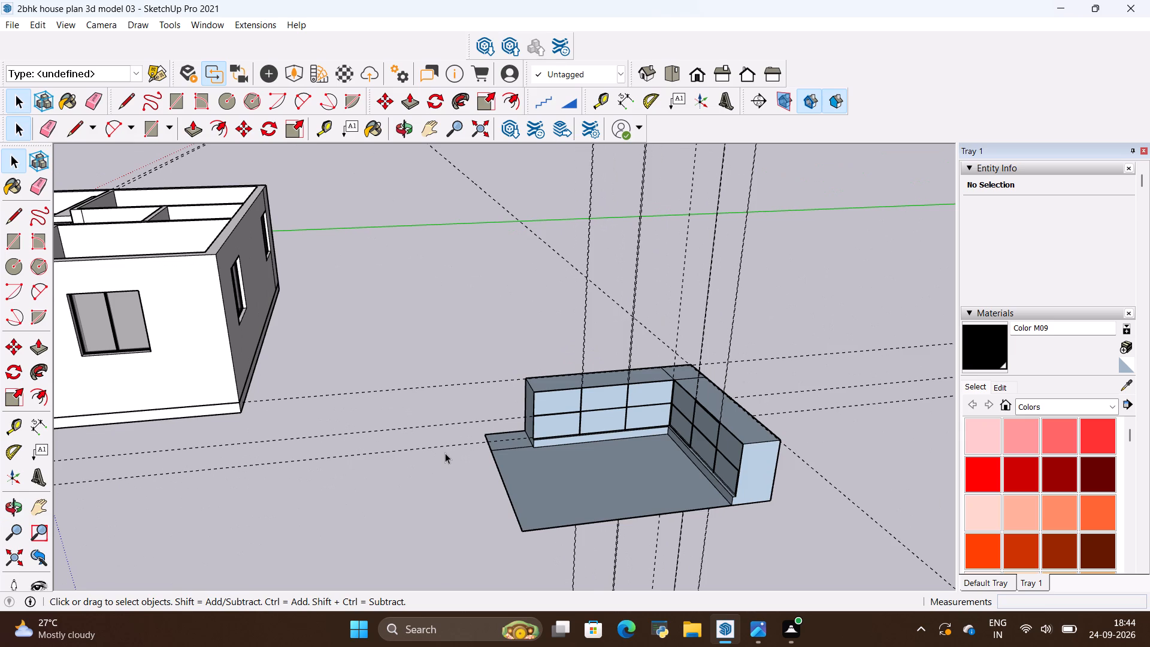
pyautogui.scroll(8, 536, 536)
pyautogui.scroll(-4, 501, 521)
pyautogui.scroll(6, 859, 464)
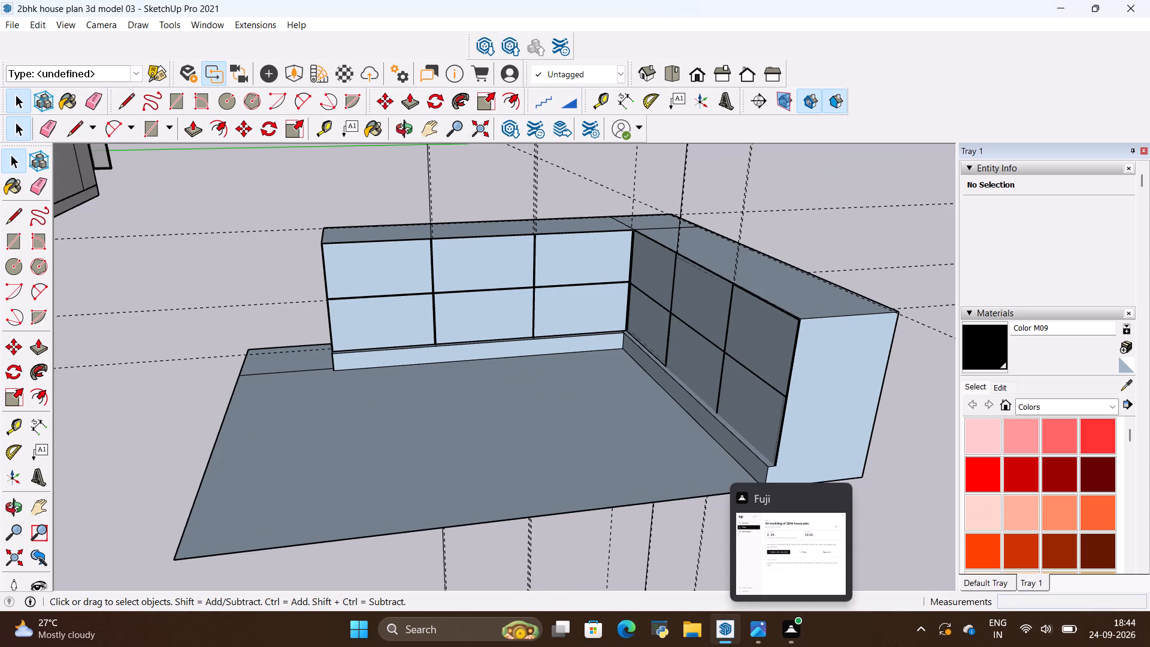
pyautogui.scroll(-2, 894, 646)
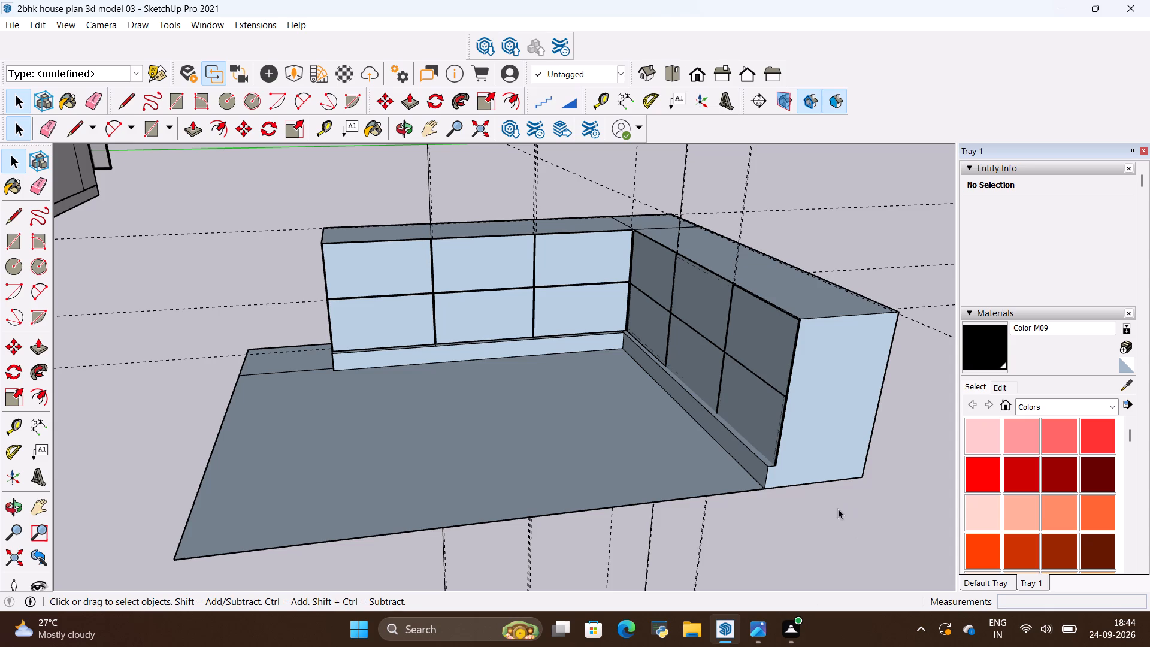
pyautogui.scroll(-9, 860, 520)
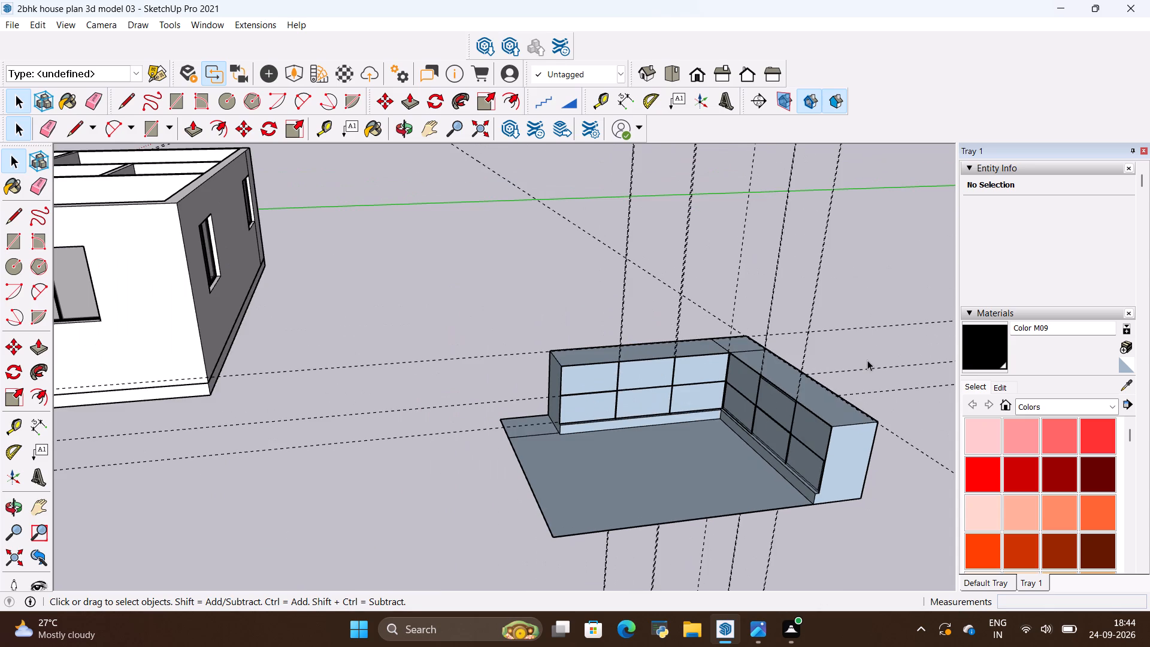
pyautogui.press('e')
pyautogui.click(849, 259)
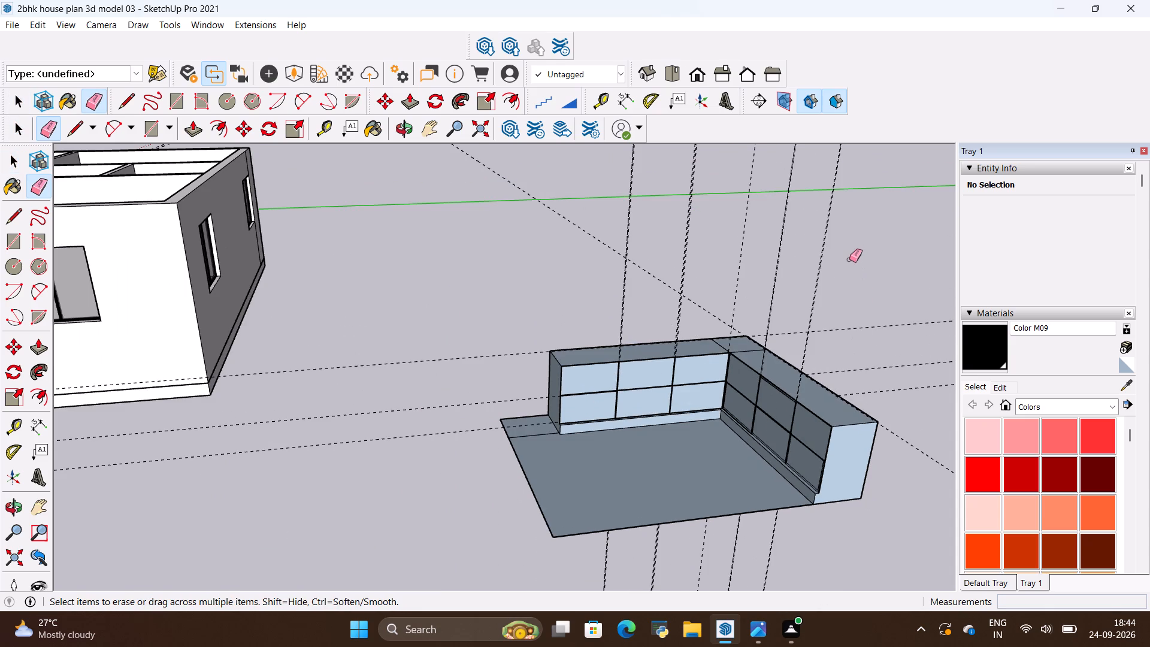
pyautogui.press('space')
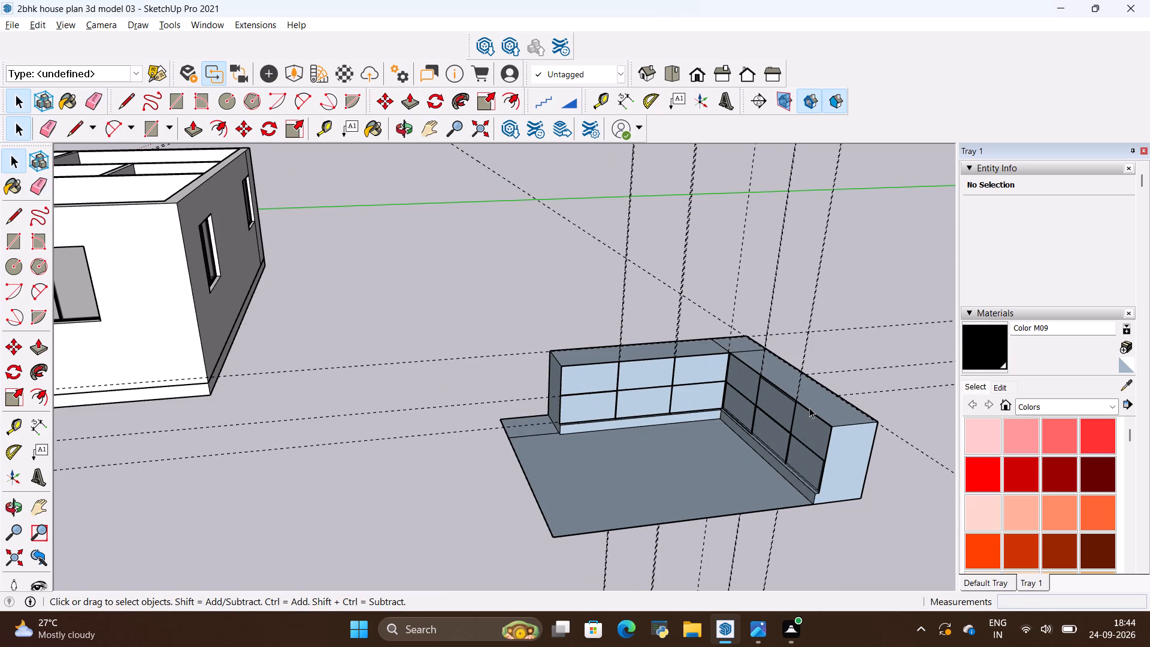
# Switch to the kitchen reference image, study the front elevation's cabinets, countertop and wall-unit dimensions against the model, and return to SketchUp.
pyautogui.hotkey('alt', 'Tab')
pyautogui.scroll(-8, 520, 409)
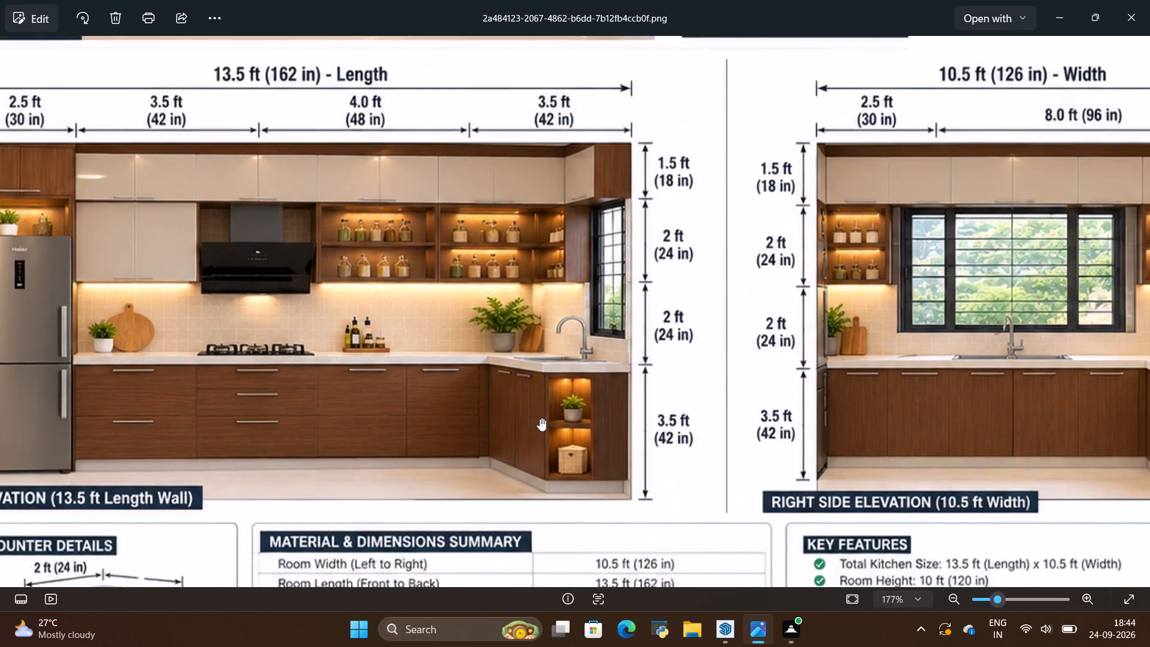
pyautogui.scroll(-2, 541, 418)
pyautogui.scroll(3, 146, 238)
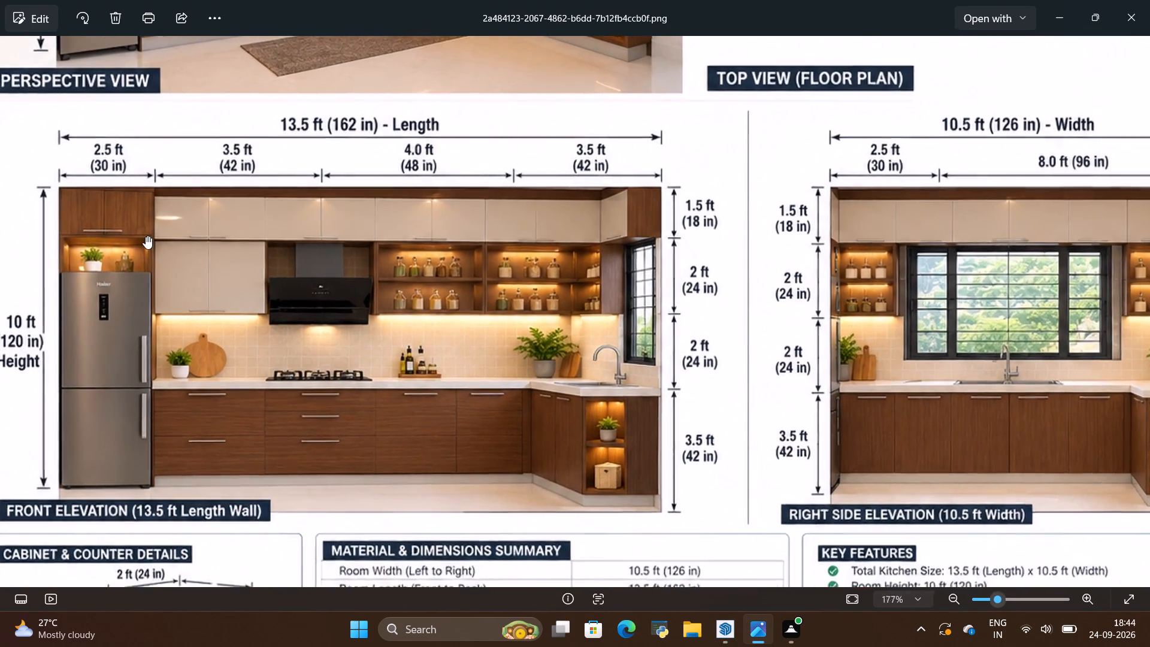
pyautogui.scroll(5, 146, 236)
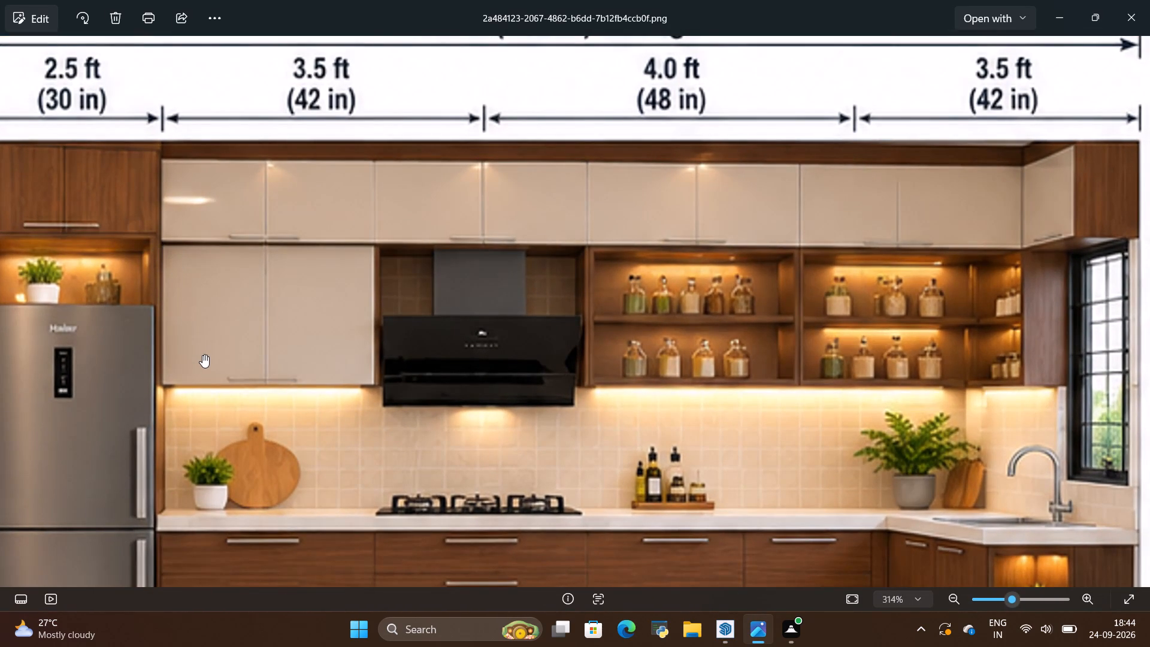
pyautogui.hotkey('alt', 'Tab')
pyautogui.scroll(2, 540, 379)
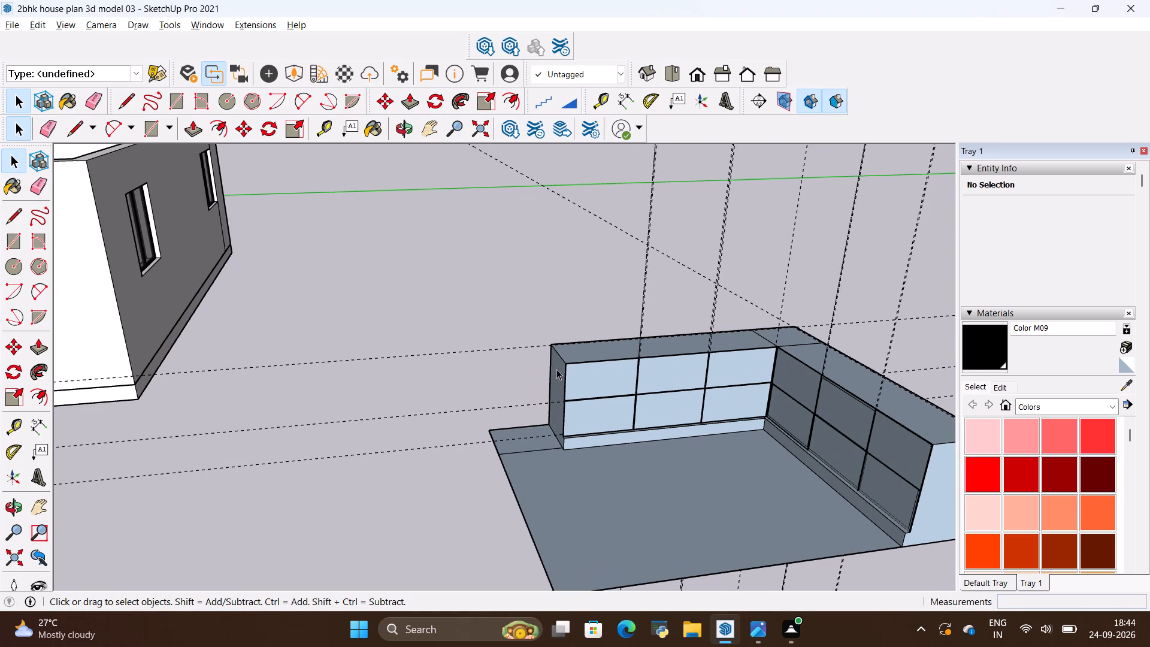
pyautogui.hotkey('alt', 'Tab')
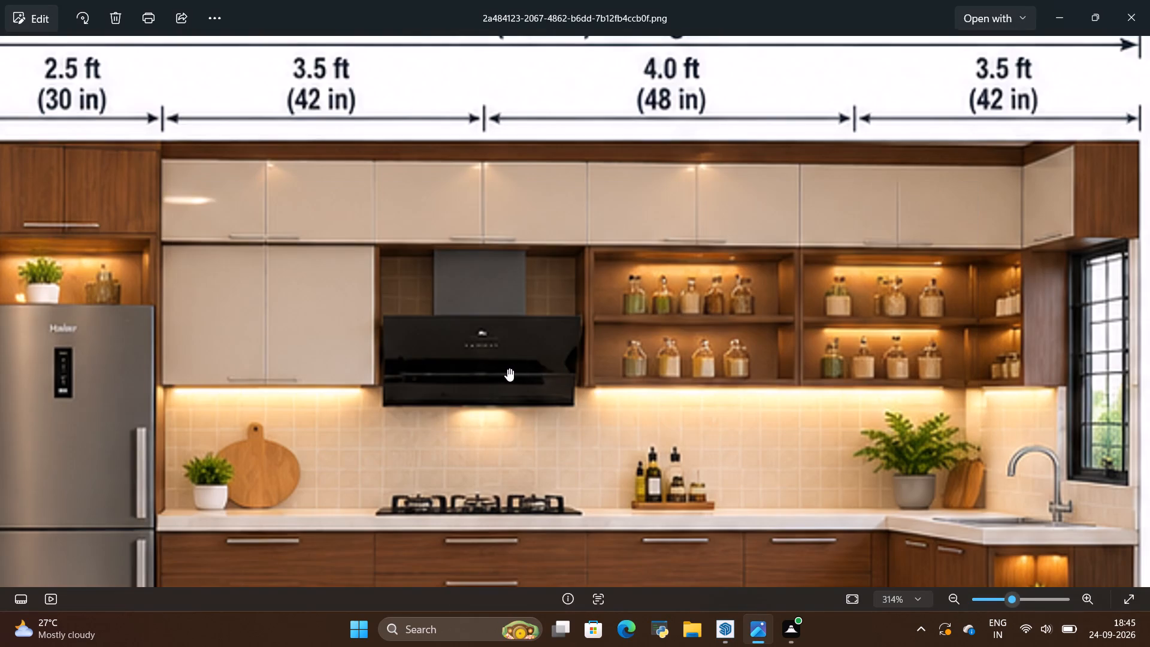
pyautogui.scroll(-8, 506, 368)
pyautogui.hotkey('alt', 'Tab')
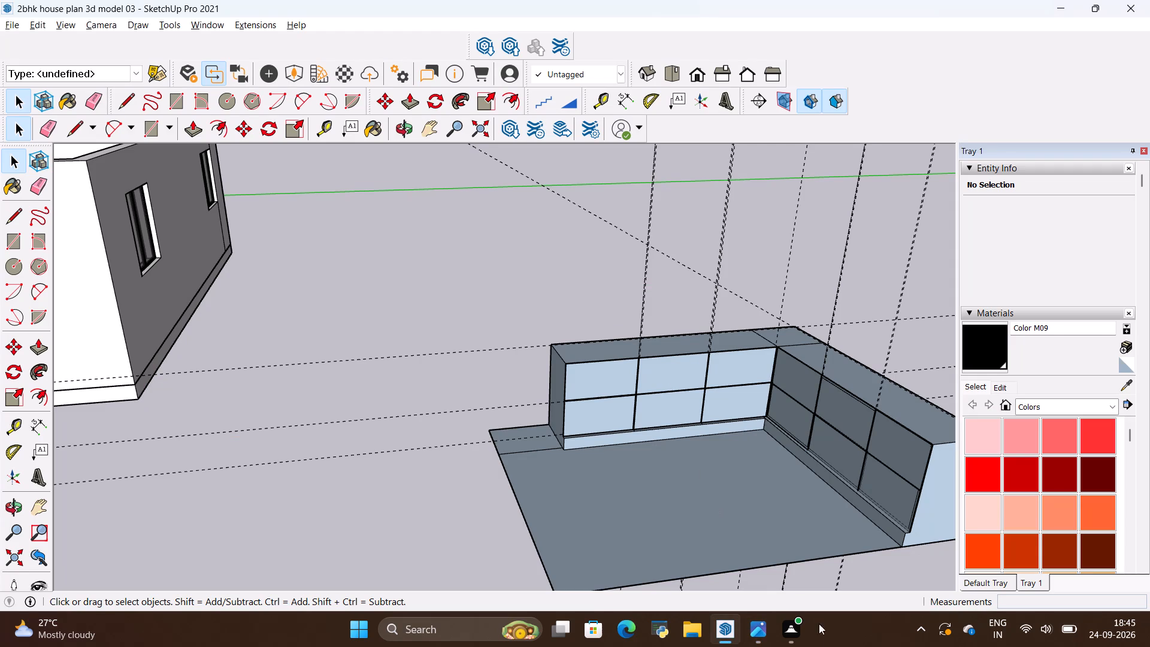